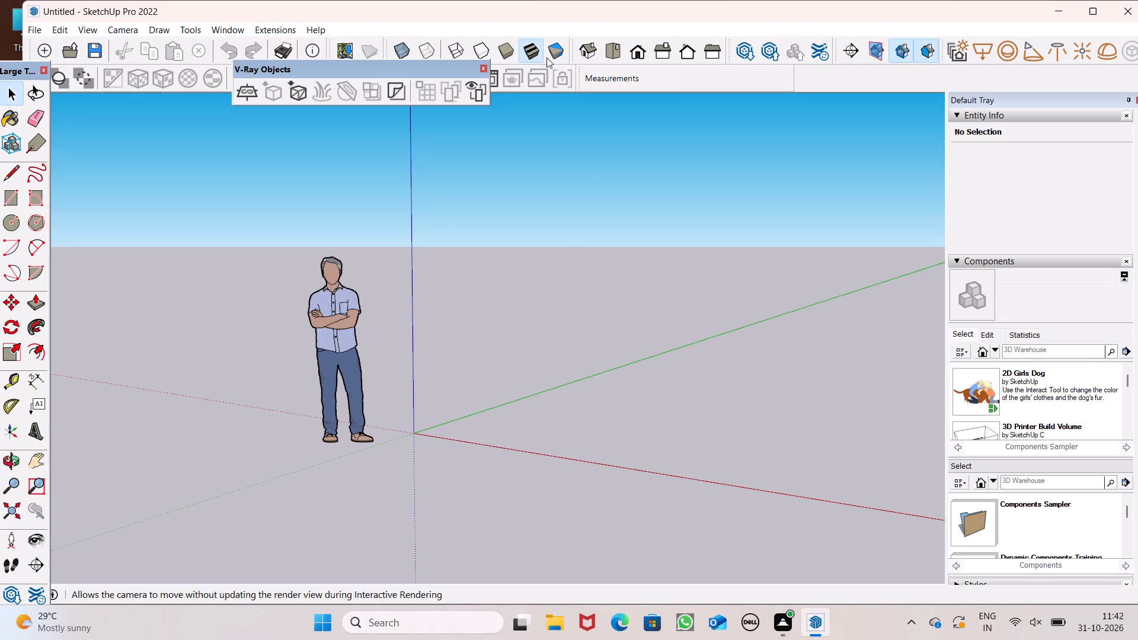
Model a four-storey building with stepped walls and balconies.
Switch the model to the standard top view for drawing a plan.
{"action": "left_click", "coordinate": [618, 62]}
{"action": "scroll", "coordinate": [373, 614], "scroll_direction": "down", "scroll_amount": 6}
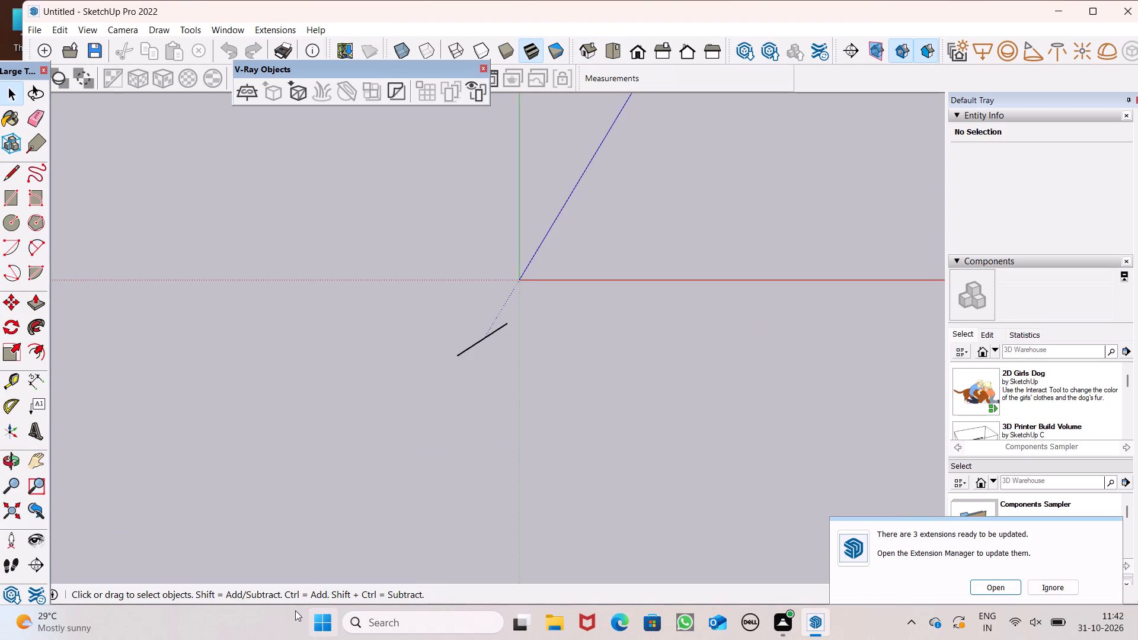
{"action": "scroll", "coordinate": [559, 231], "scroll_direction": "down", "scroll_amount": 6}
{"action": "scroll", "coordinate": [477, 331], "scroll_direction": "down", "scroll_amount": 6}
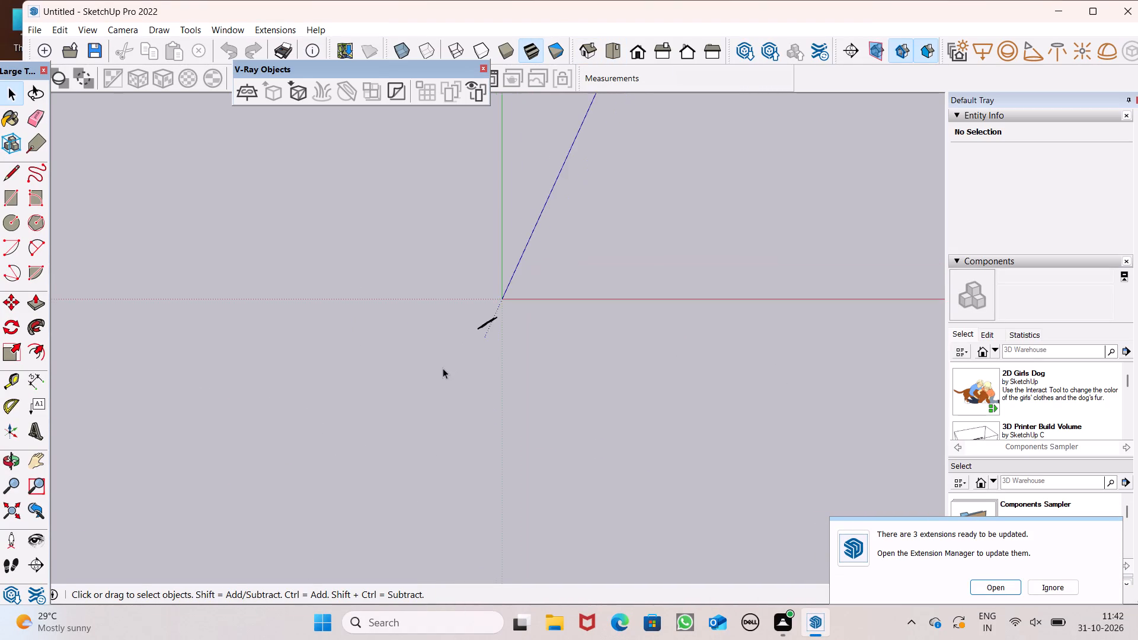
{"action": "scroll", "coordinate": [428, 386], "scroll_direction": "down", "scroll_amount": 8}
{"action": "scroll", "coordinate": [424, 390], "scroll_direction": "up", "scroll_amount": 1}
{"action": "scroll", "coordinate": [424, 389], "scroll_direction": "down", "scroll_amount": 12}
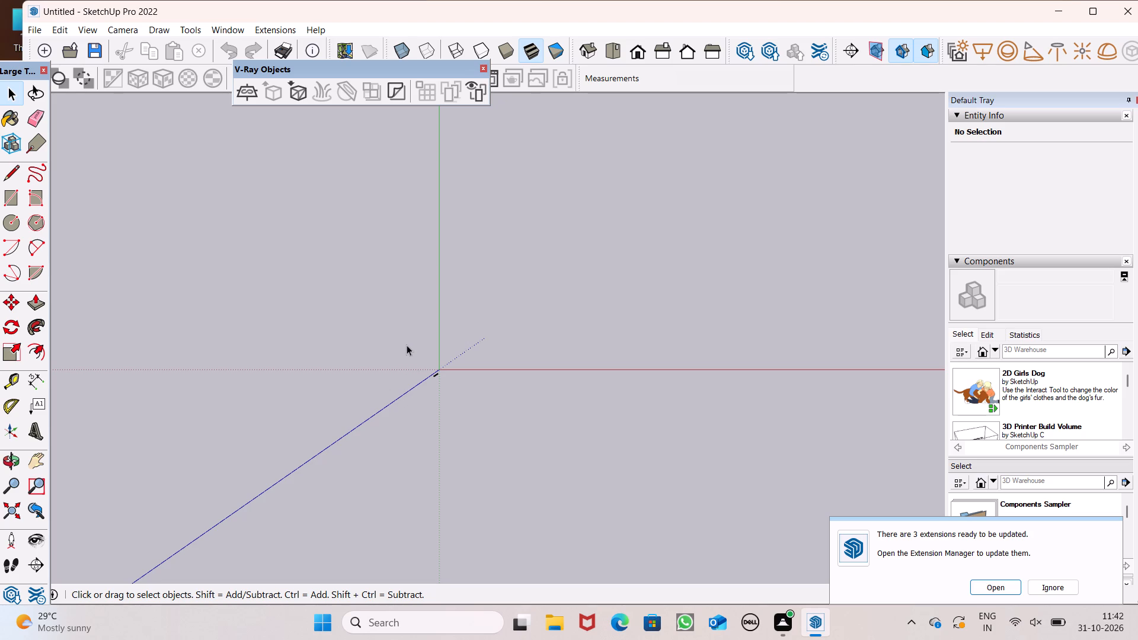
{"action": "scroll", "coordinate": [408, 335], "scroll_direction": "down", "scroll_amount": 5}
{"action": "scroll", "coordinate": [542, 203], "scroll_direction": "up", "scroll_amount": 4}
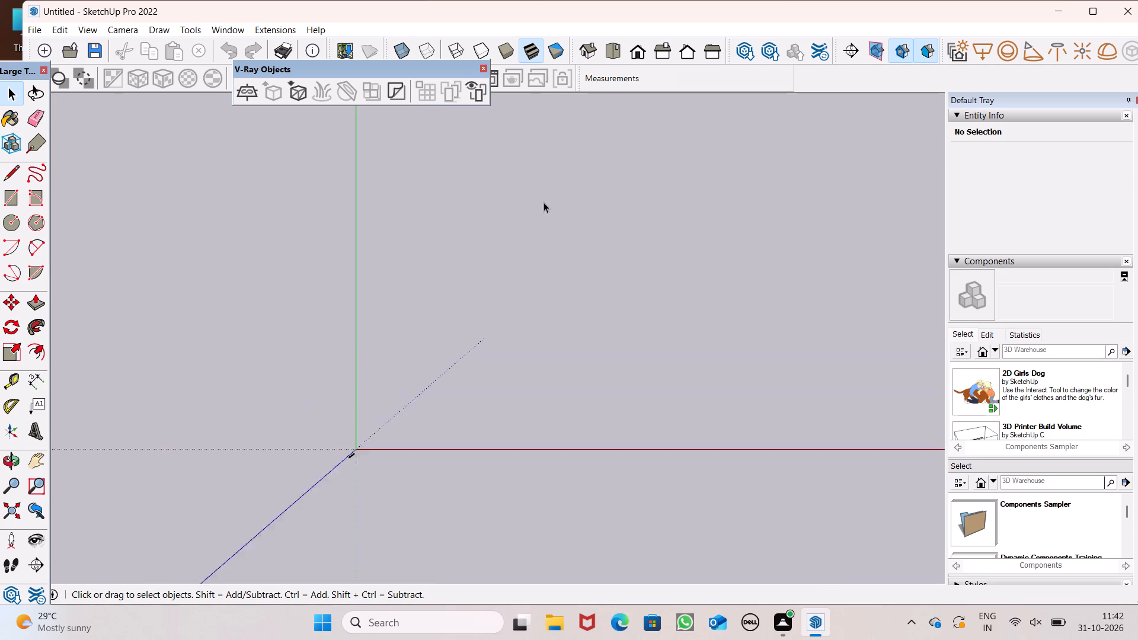
{"action": "scroll", "coordinate": [544, 202], "scroll_direction": "up", "scroll_amount": 2}
{"action": "scroll", "coordinate": [291, 315], "scroll_direction": "down", "scroll_amount": 3}
{"action": "scroll", "coordinate": [654, 323], "scroll_direction": "up", "scroll_amount": 5}
{"action": "scroll", "coordinate": [455, 219], "scroll_direction": "up", "scroll_amount": 3}
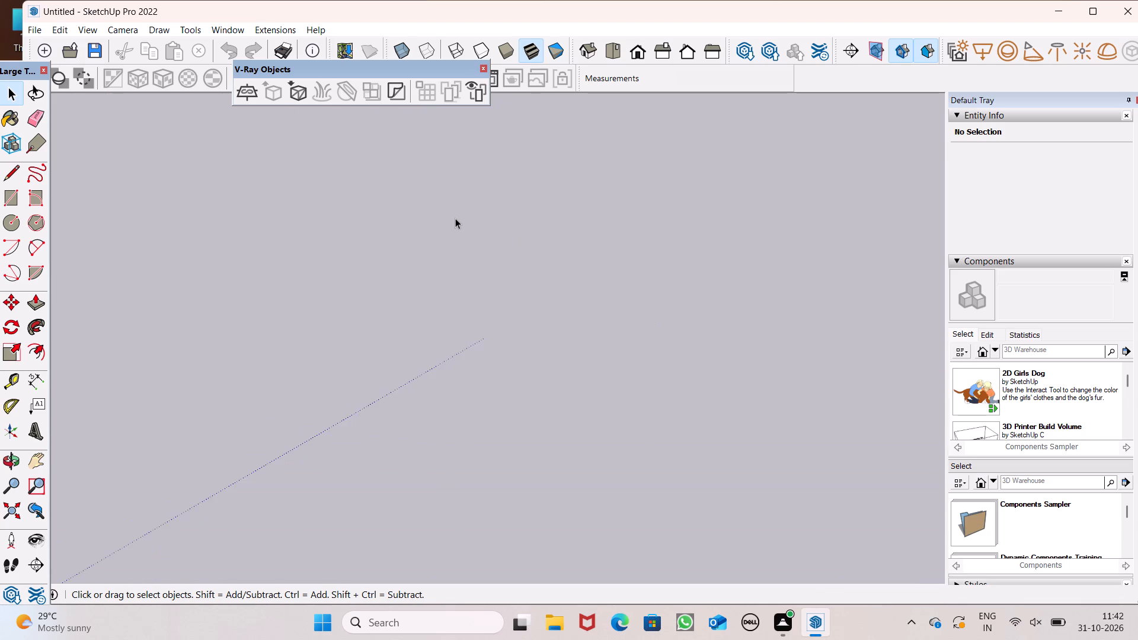
{"action": "scroll", "coordinate": [455, 216], "scroll_direction": "down", "scroll_amount": 3}
{"action": "scroll", "coordinate": [213, 178], "scroll_direction": "up", "scroll_amount": 1}
{"action": "scroll", "coordinate": [203, 174], "scroll_direction": "down", "scroll_amount": 1}
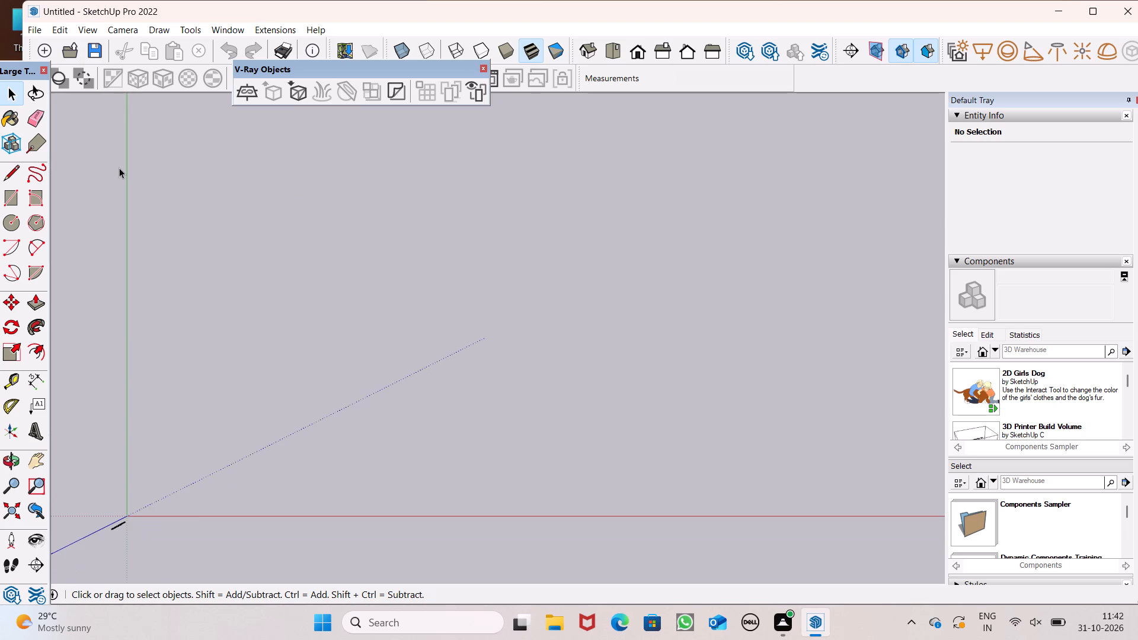
{"action": "scroll", "coordinate": [119, 167], "scroll_direction": "up", "scroll_amount": 1}
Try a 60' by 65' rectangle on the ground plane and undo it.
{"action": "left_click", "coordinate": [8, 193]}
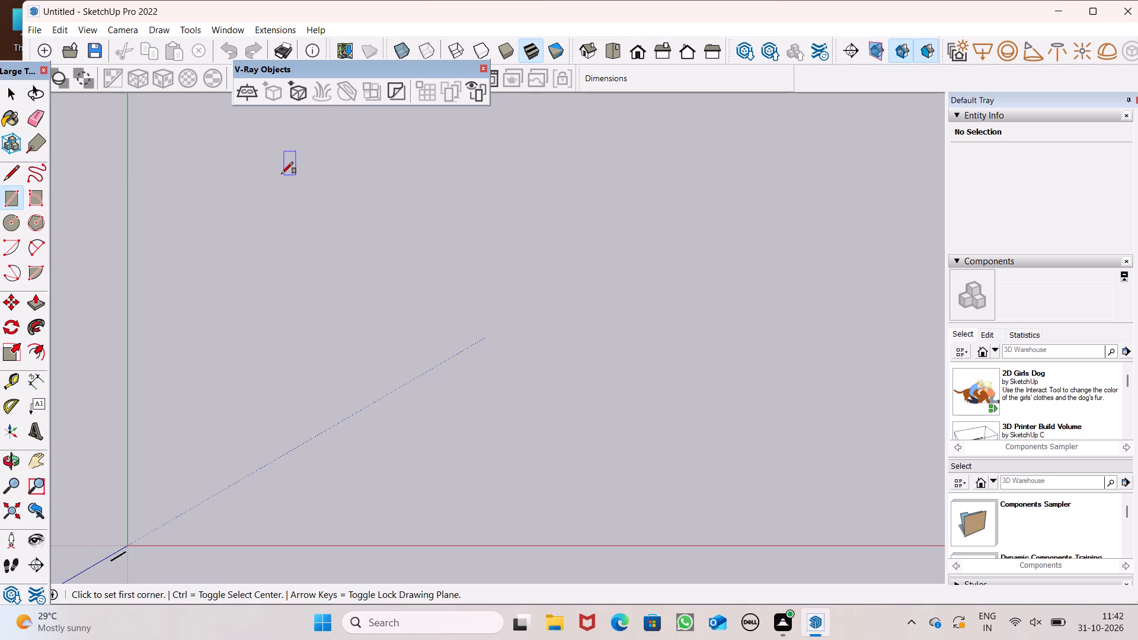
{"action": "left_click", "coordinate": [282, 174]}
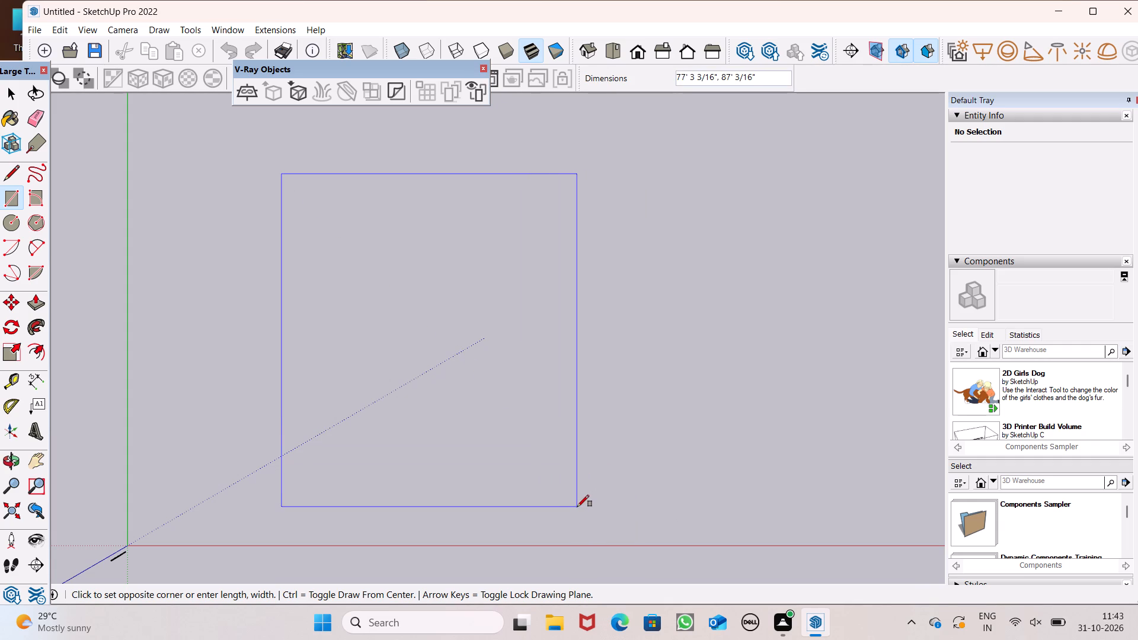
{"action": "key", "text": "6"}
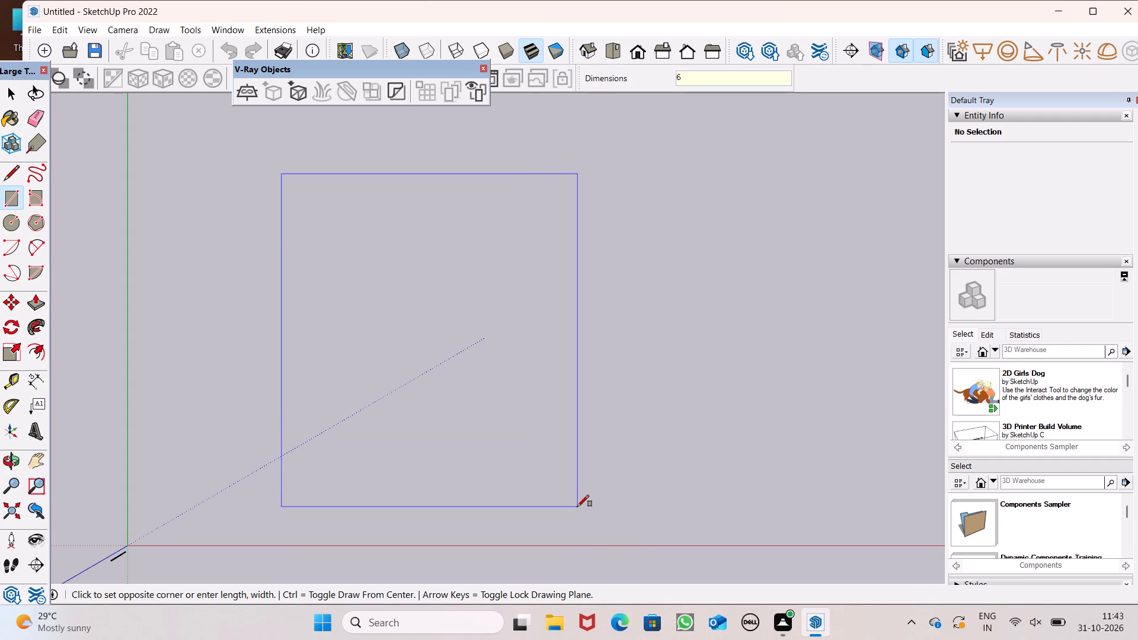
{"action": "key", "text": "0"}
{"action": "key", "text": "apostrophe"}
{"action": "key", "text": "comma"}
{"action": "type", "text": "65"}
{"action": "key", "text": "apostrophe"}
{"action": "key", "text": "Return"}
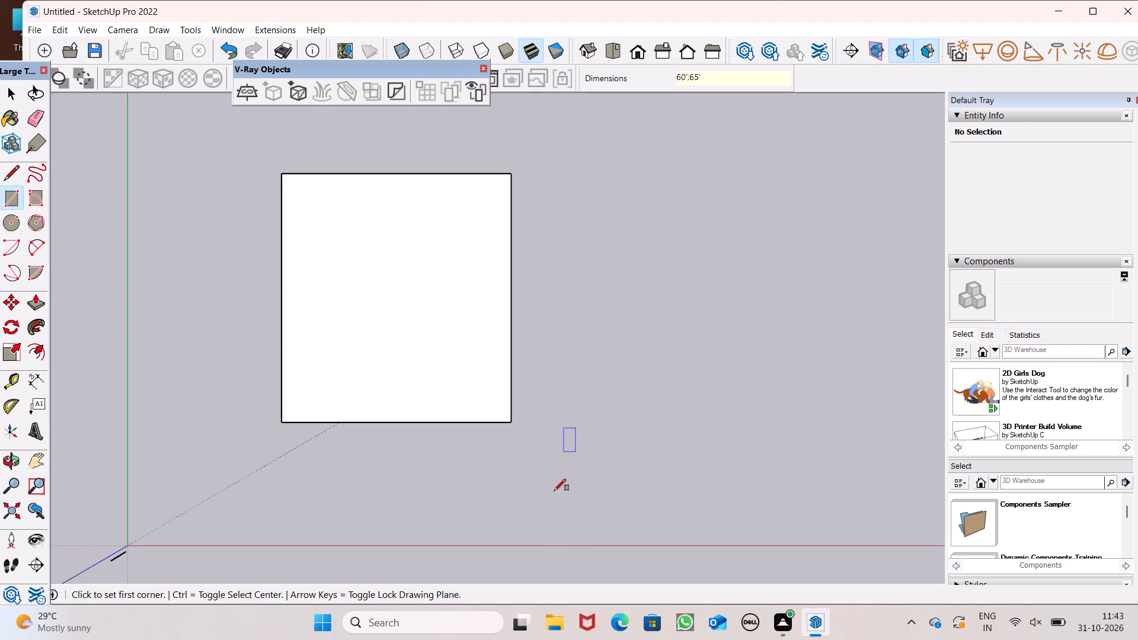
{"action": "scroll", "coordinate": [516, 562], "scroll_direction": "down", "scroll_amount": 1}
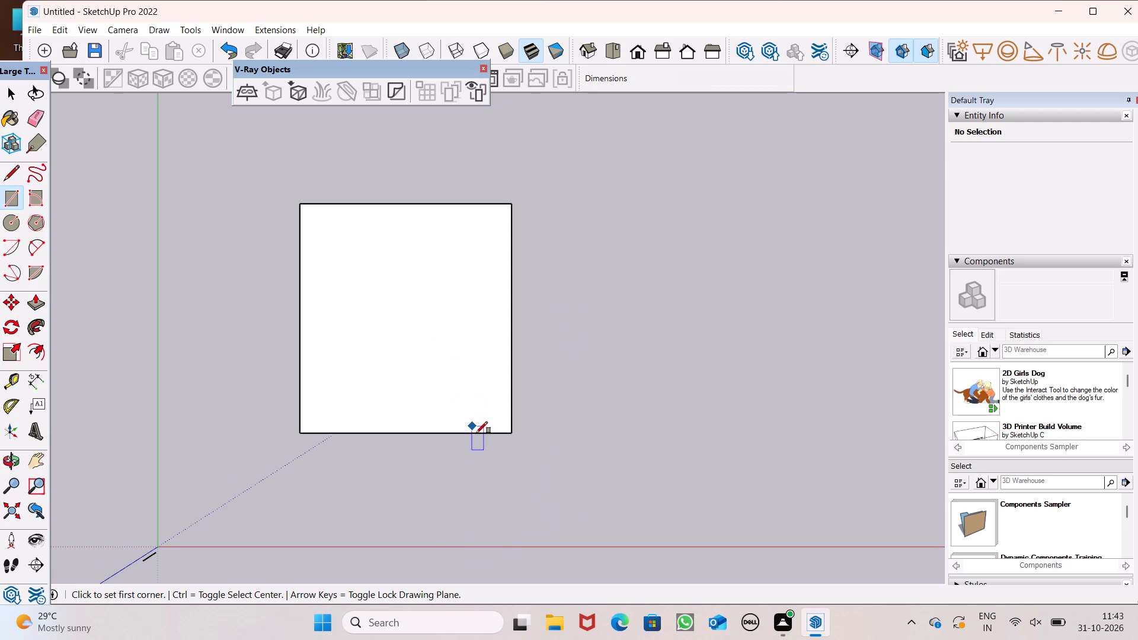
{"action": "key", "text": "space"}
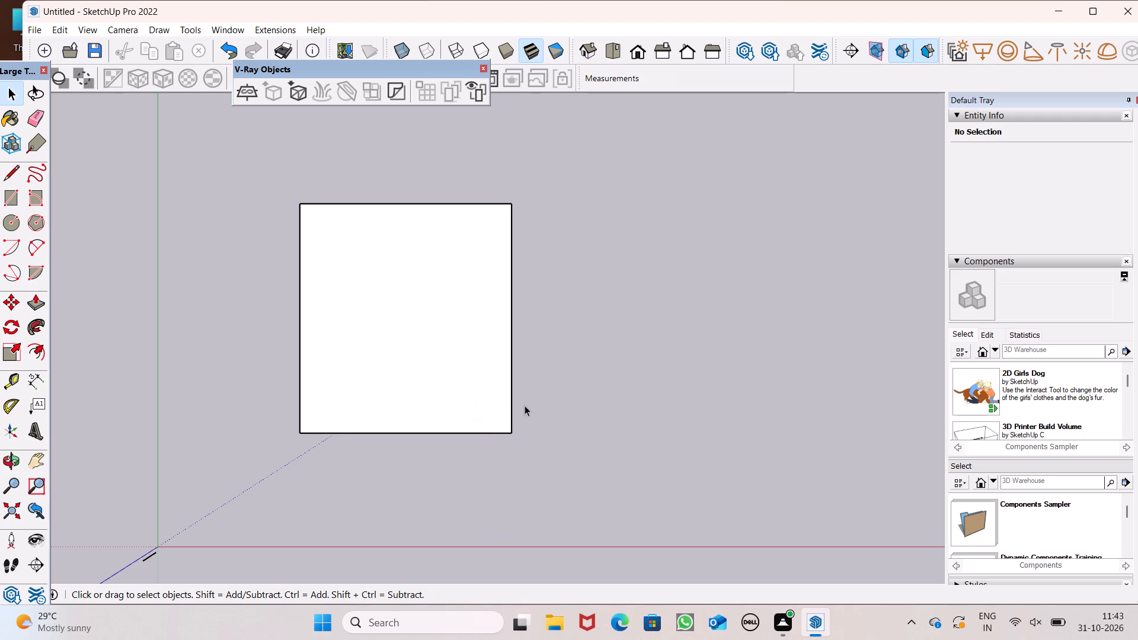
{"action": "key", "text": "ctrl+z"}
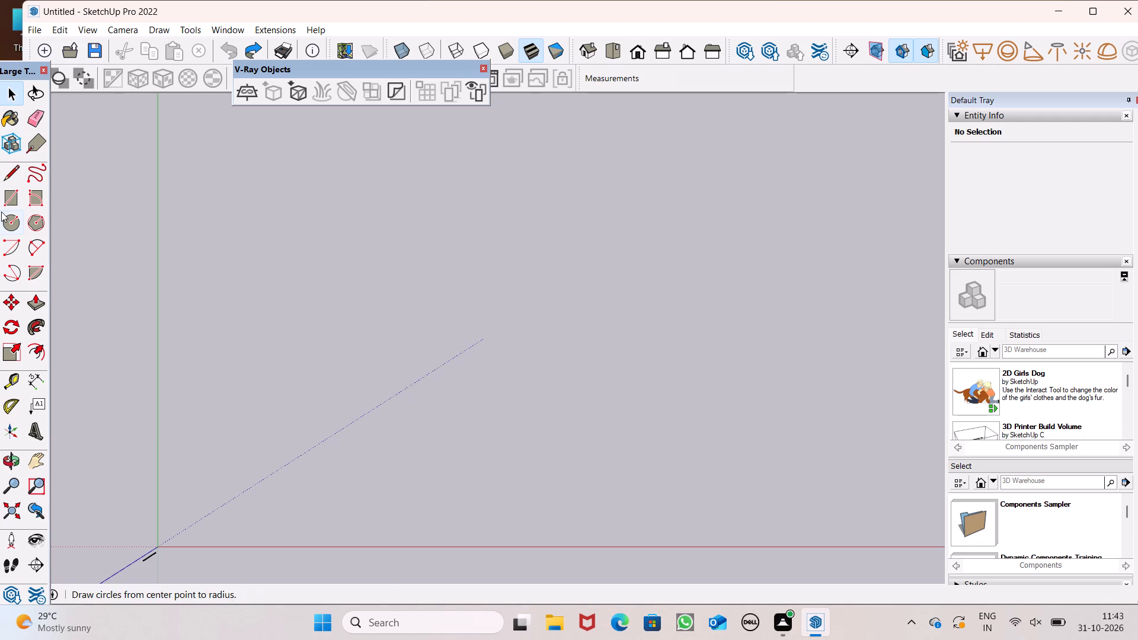
Draw a 75' by 75' square on the ground plane, up and to one side of the origin.
{"action": "left_click", "coordinate": [12, 201]}
{"action": "left_click", "coordinate": [261, 165]}
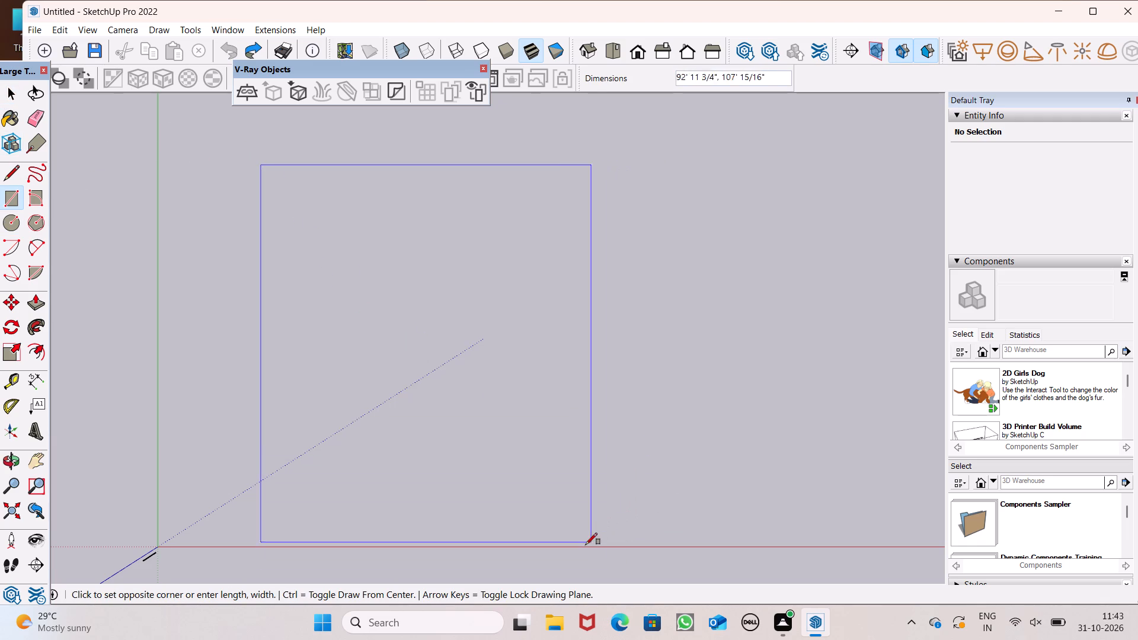
{"action": "key", "text": "7"}
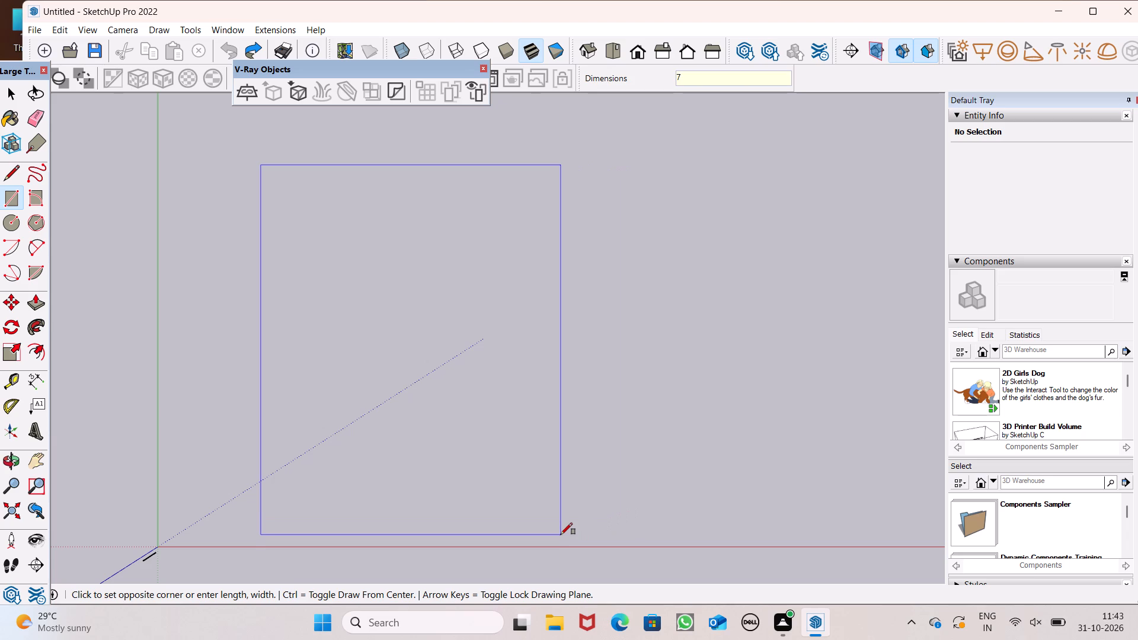
{"action": "type", "text": "5',"}
{"action": "type", "text": "75'"}
{"action": "key", "text": "Return"}
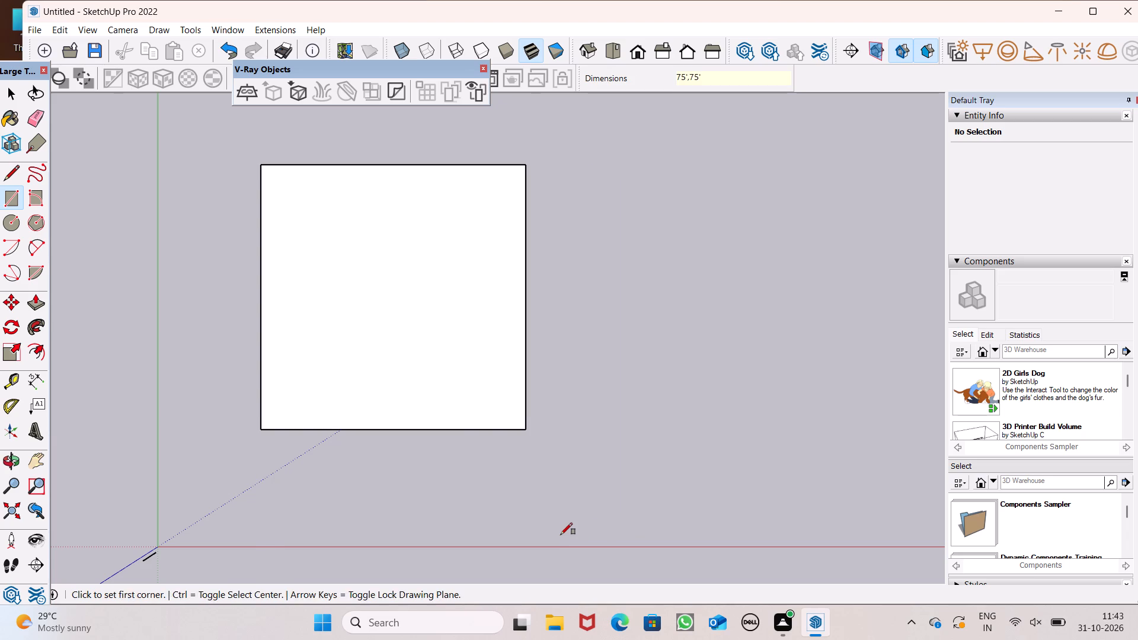
{"action": "key", "text": "space"}
{"action": "key", "text": "space"}
Offset the square's edges 1' inward to outline the perimeter wall, and clear the selection.
{"action": "scroll", "coordinate": [422, 458], "scroll_direction": "down", "scroll_amount": 1}
{"action": "scroll", "coordinate": [374, 377], "scroll_direction": "up", "scroll_amount": 4}
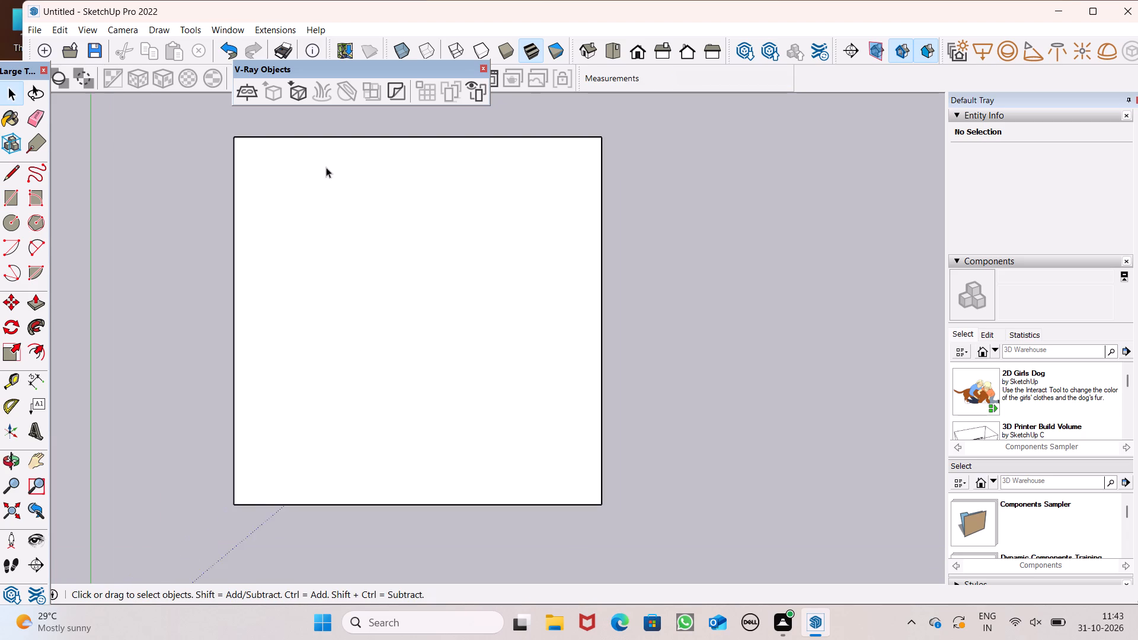
{"action": "scroll", "coordinate": [311, 207], "scroll_direction": "down", "scroll_amount": 5}
{"action": "scroll", "coordinate": [338, 148], "scroll_direction": "up", "scroll_amount": 3}
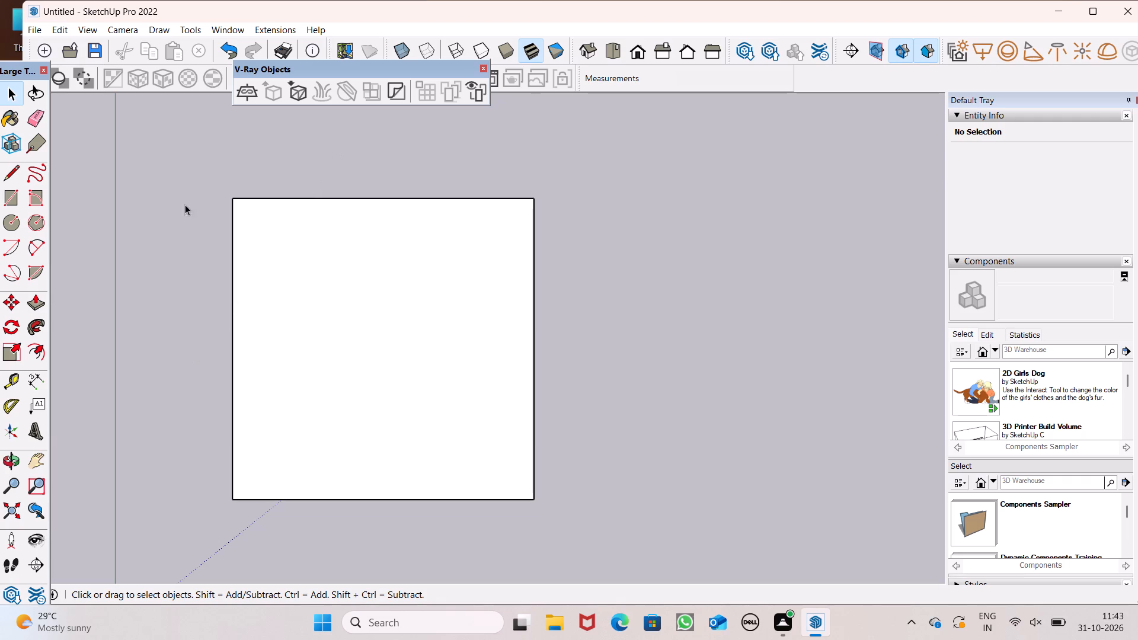
{"action": "left_click", "coordinate": [36, 350]}
{"action": "scroll", "coordinate": [428, 292], "scroll_direction": "down", "scroll_amount": 1}
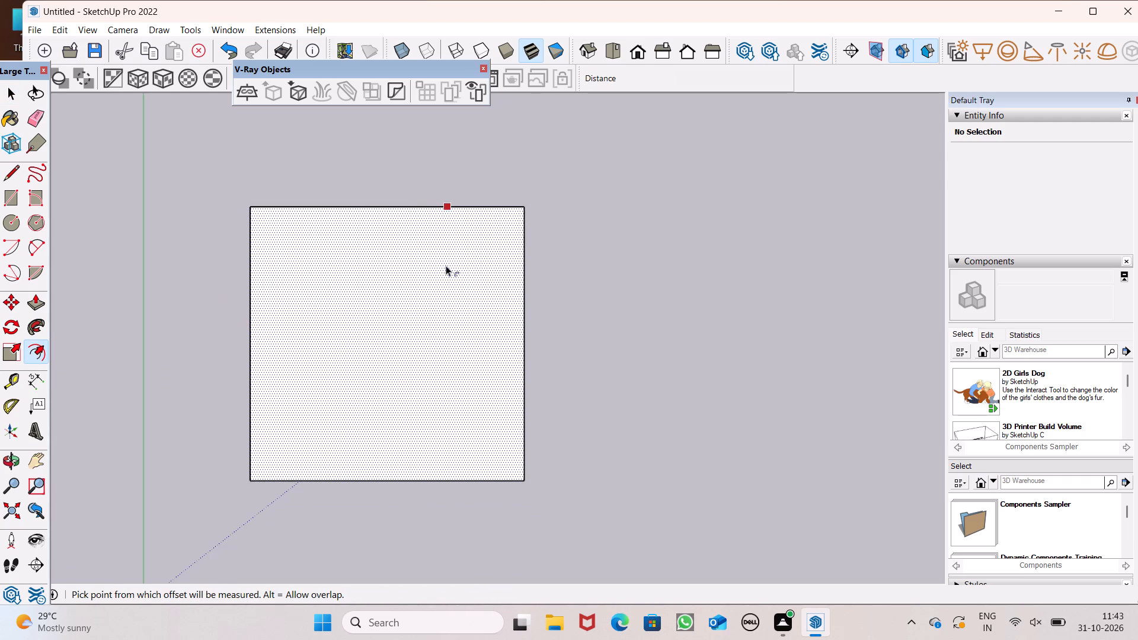
{"action": "scroll", "coordinate": [359, 247], "scroll_direction": "up", "scroll_amount": 3}
{"action": "left_click", "coordinate": [359, 247]}
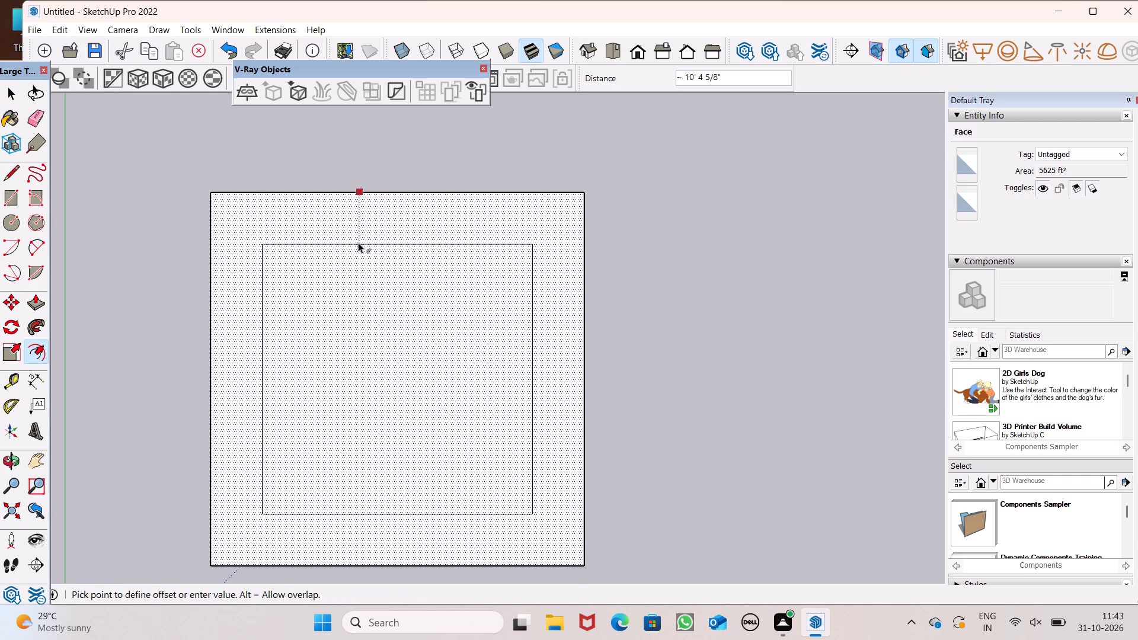
{"action": "type", "text": "1'"}
{"action": "key", "text": "Return"}
{"action": "key", "text": "space"}
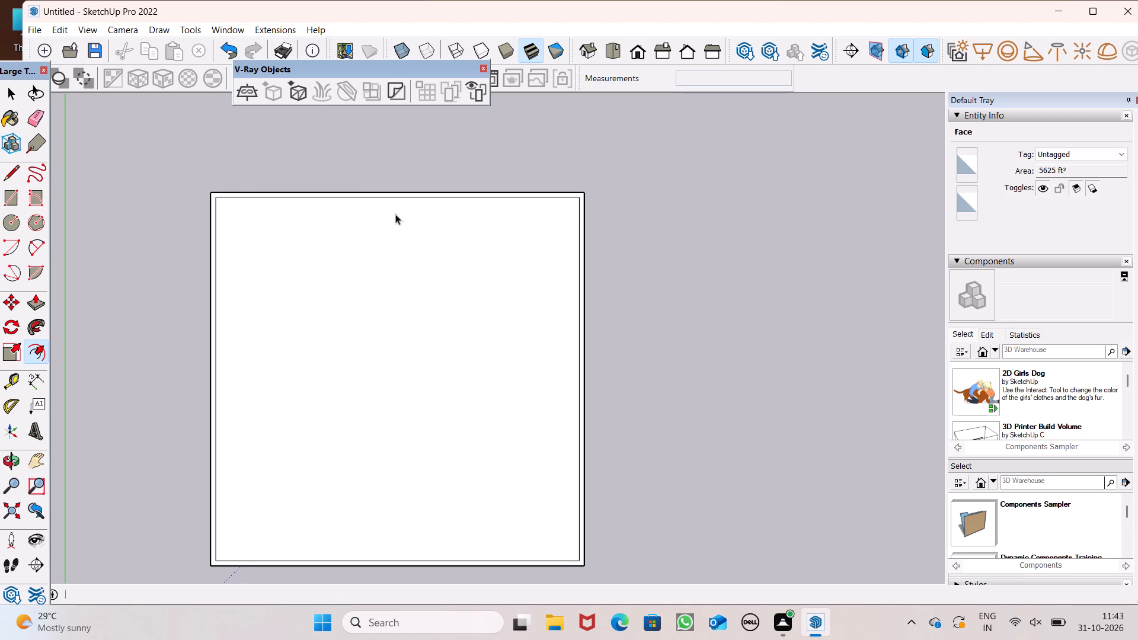
{"action": "scroll", "coordinate": [555, 263], "scroll_direction": "down", "scroll_amount": 1}
{"action": "left_click", "coordinate": [717, 420]}
Place a horizontal guide about 6' 7" inside the inner square's lower edge and a parallel guide 6" above it.
{"action": "scroll", "coordinate": [573, 286], "scroll_direction": "down", "scroll_amount": 1}
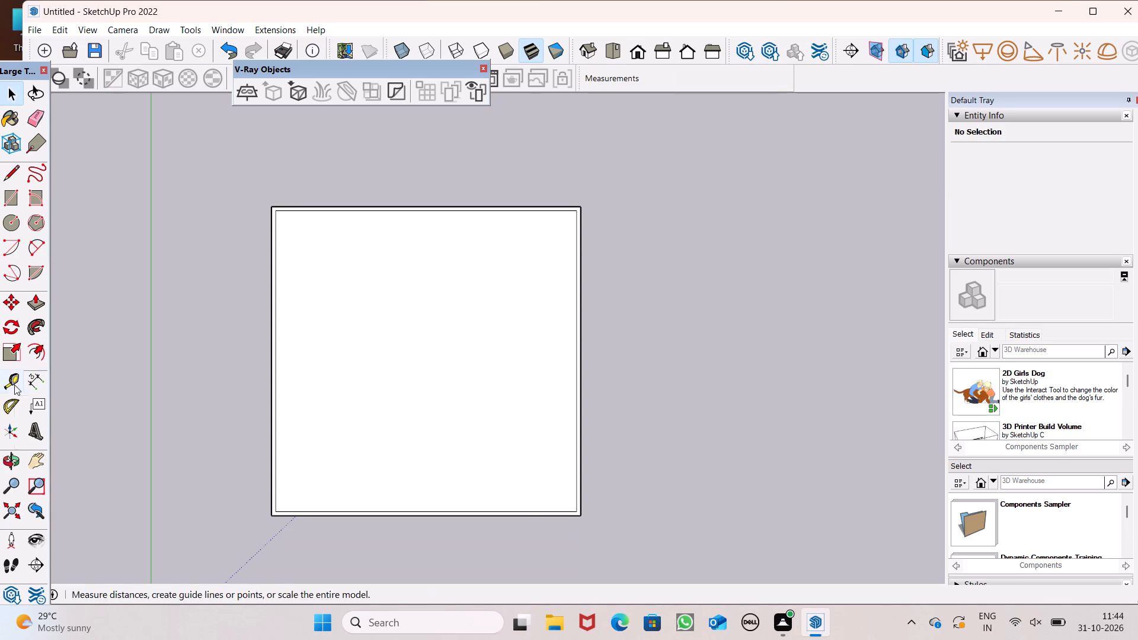
{"action": "left_click", "coordinate": [14, 385]}
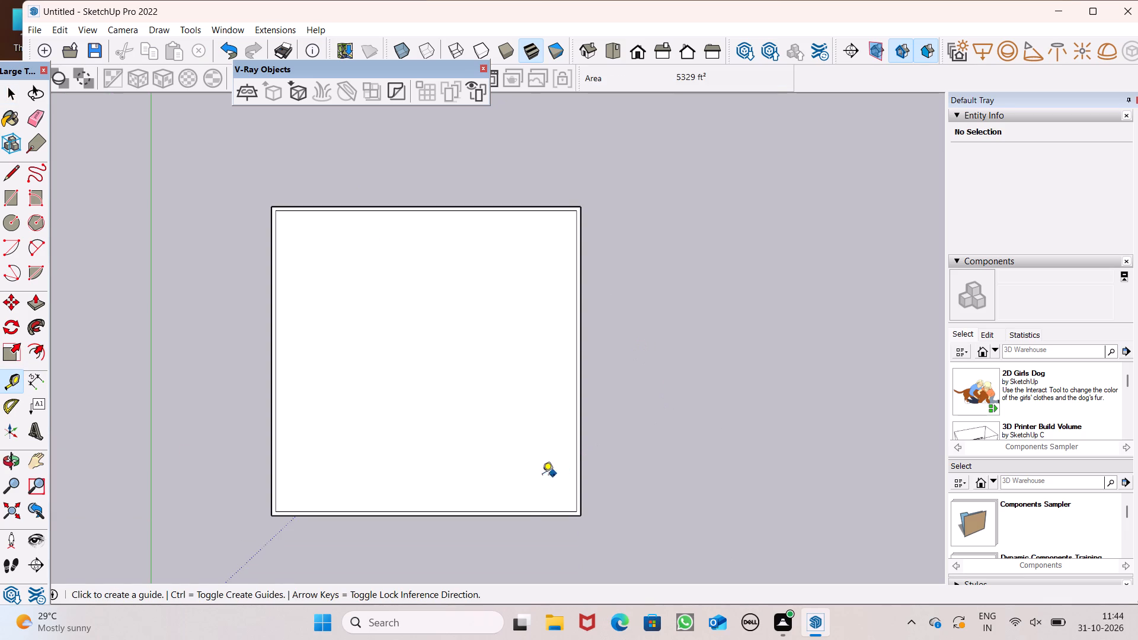
{"action": "scroll", "coordinate": [467, 485], "scroll_direction": "up", "scroll_amount": 1}
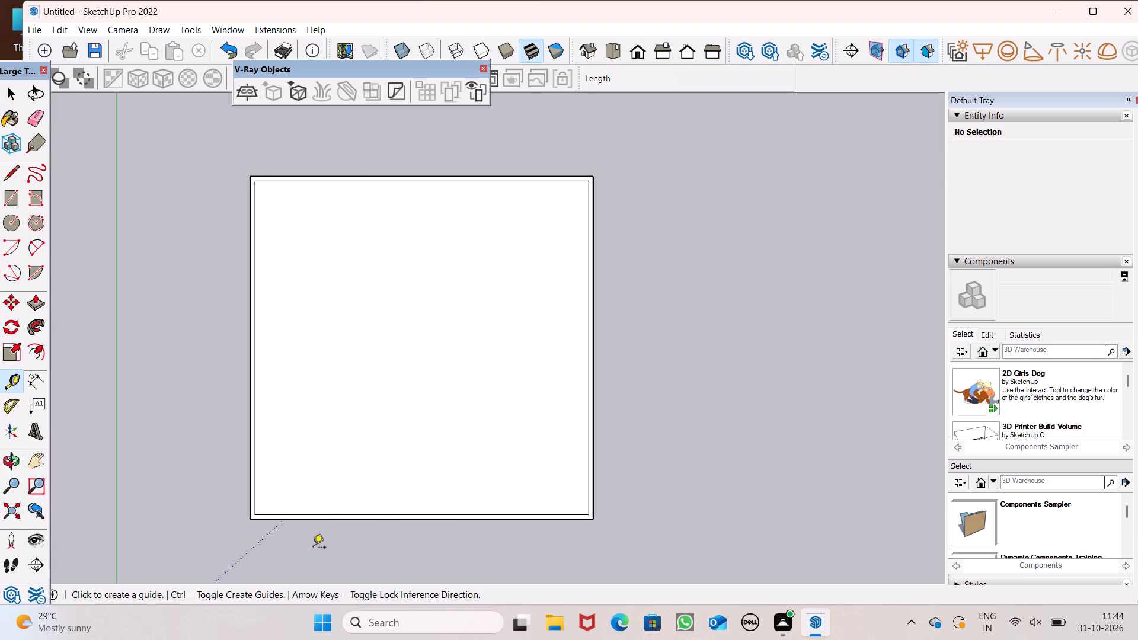
{"action": "scroll", "coordinate": [313, 548], "scroll_direction": "up", "scroll_amount": 1}
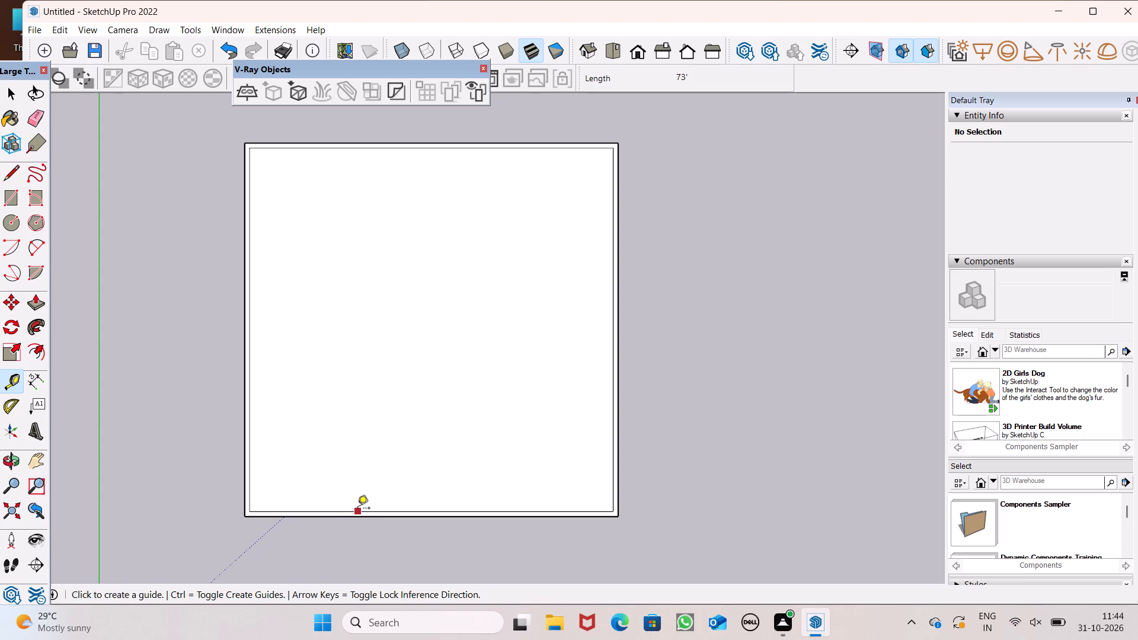
{"action": "left_click", "coordinate": [354, 509]}
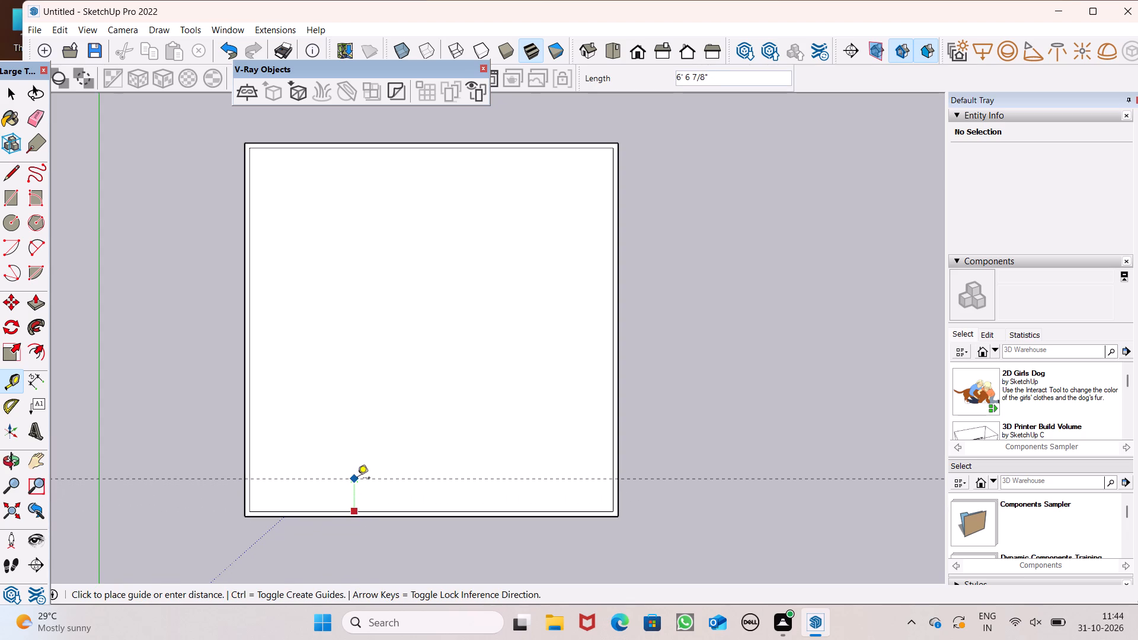
{"action": "left_click", "coordinate": [357, 478]}
{"action": "left_click", "coordinate": [357, 482]}
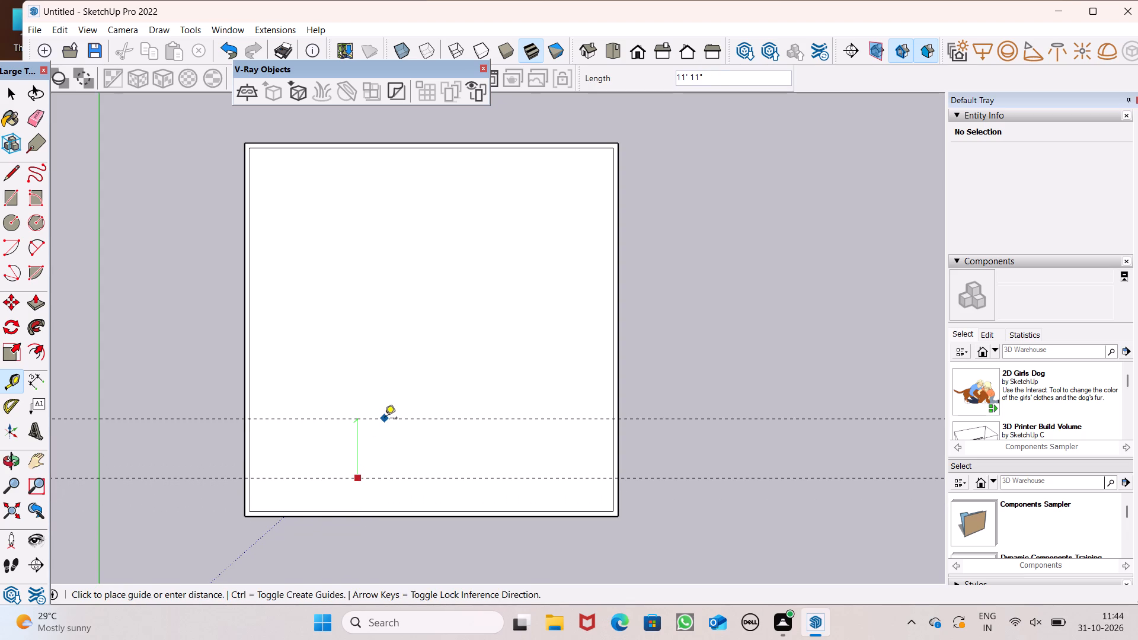
{"action": "key", "text": "6"}
{"action": "key", "text": "Return"}
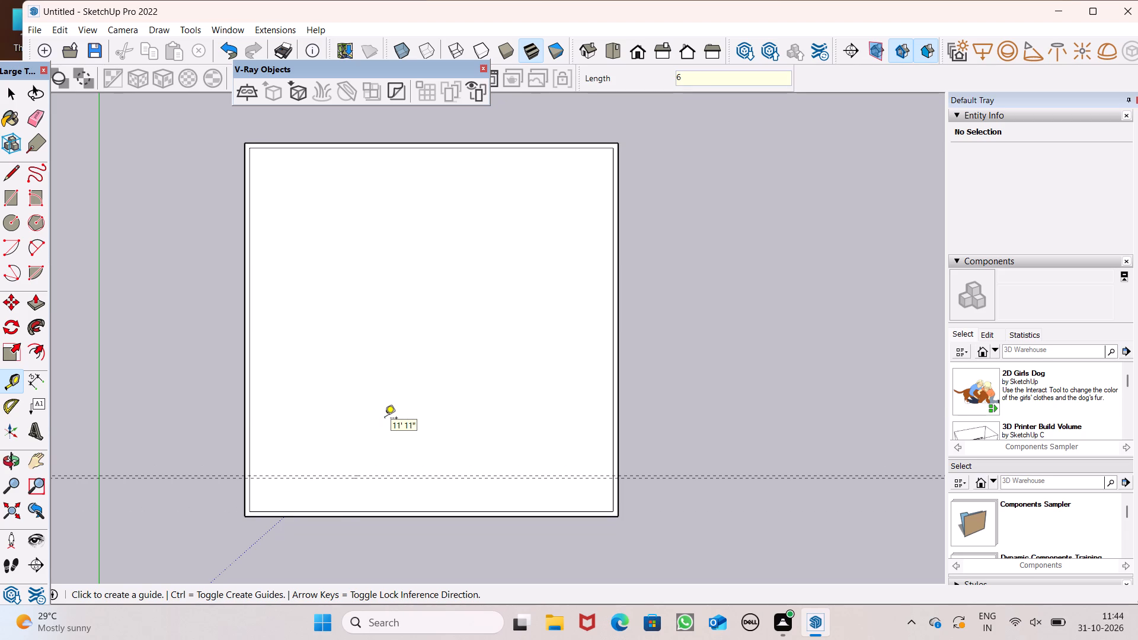
Place a vertical guide just inside the inner square's left edge and a parallel guide 6" further inward.
{"action": "left_click", "coordinate": [250, 401]}
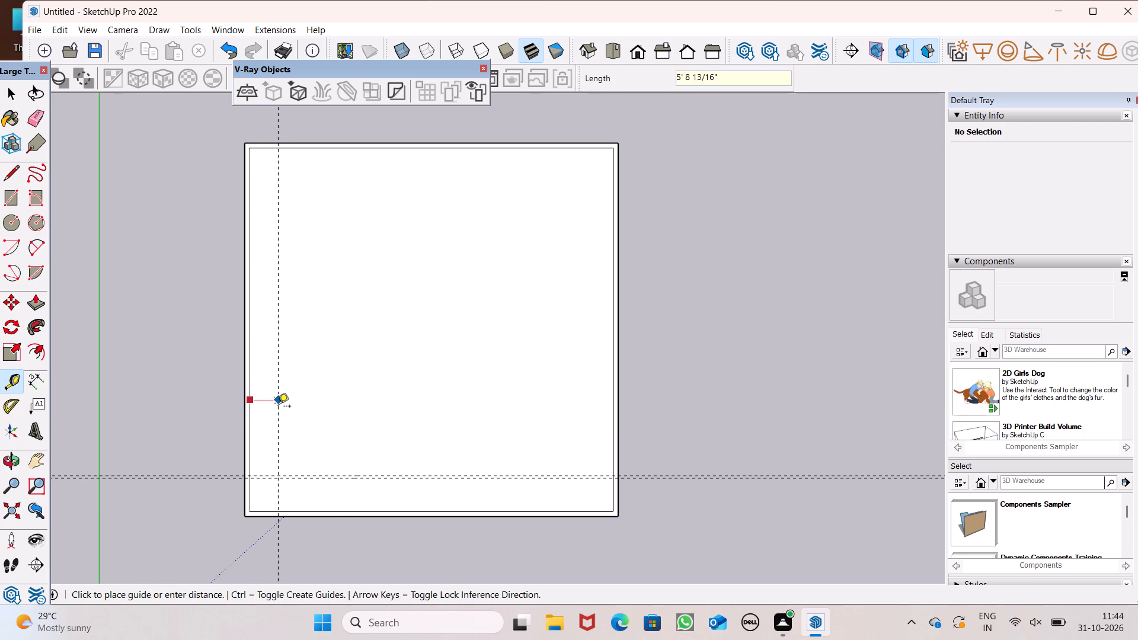
{"action": "left_click", "coordinate": [273, 410]}
{"action": "left_click", "coordinate": [273, 411]}
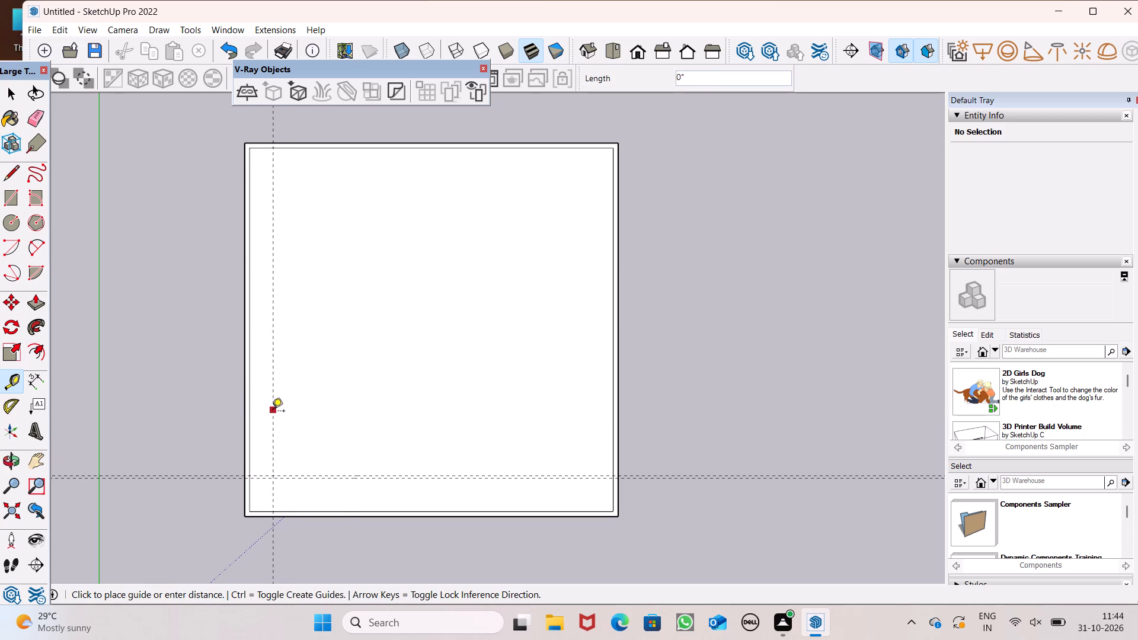
{"action": "key", "text": "6"}
{"action": "key", "text": "shift+quotedbl"}
{"action": "key", "text": "Return"}
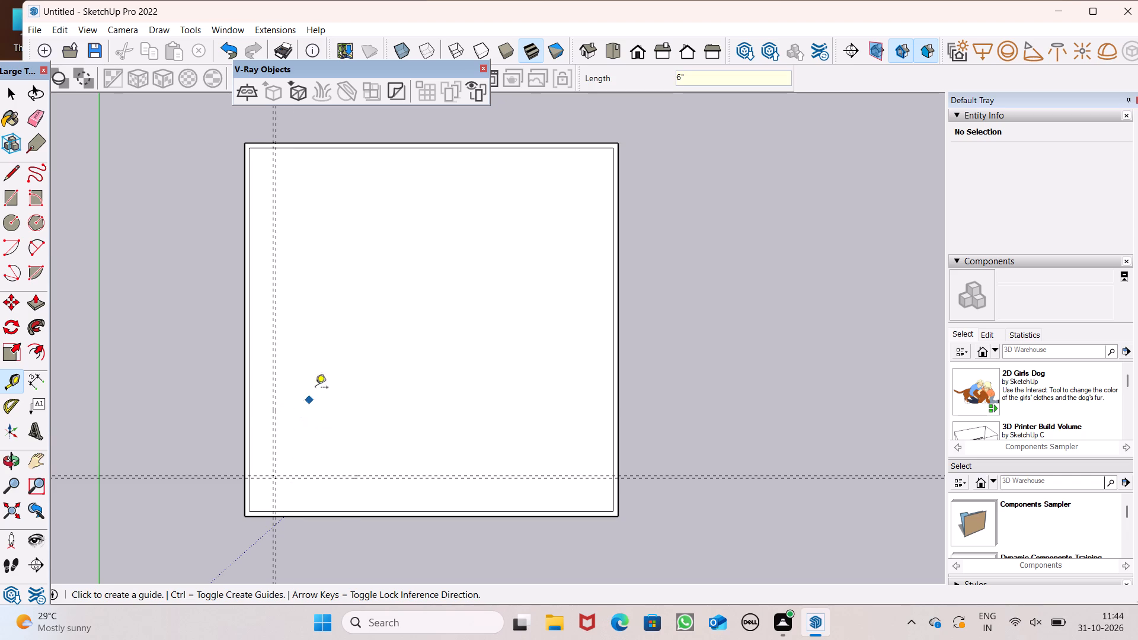
Place a horizontal guide about 5' 9" inside the inner square's upper edge and a parallel guide 6" below it.
{"action": "left_click", "coordinate": [392, 145]}
{"action": "left_click", "coordinate": [395, 177]}
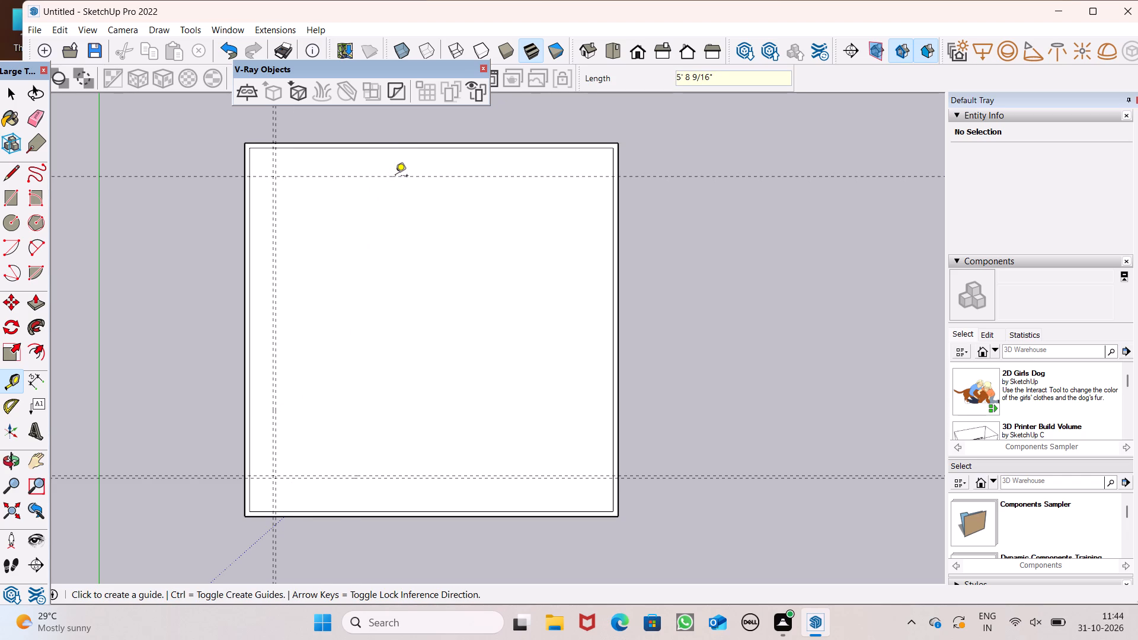
{"action": "left_click", "coordinate": [395, 177]}
{"action": "type", "text": "6\""}
{"action": "key", "text": "Return"}
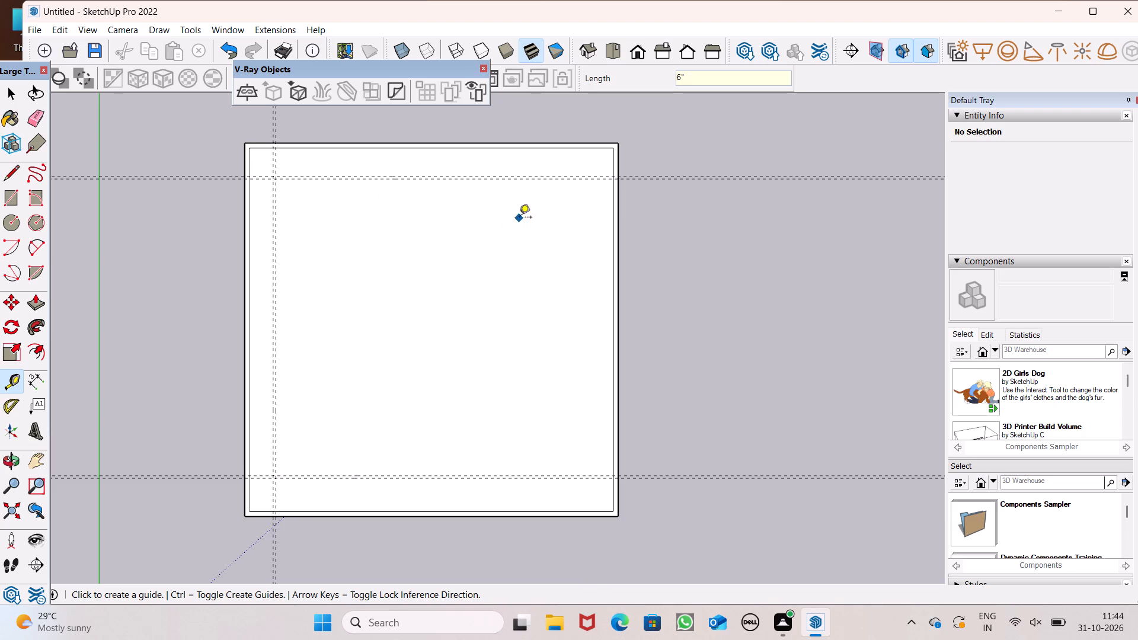
Place a vertical guide about 4' 1" inside the inner square's right edge and a parallel guide 6" further inward.
{"action": "left_click", "coordinate": [612, 345]}
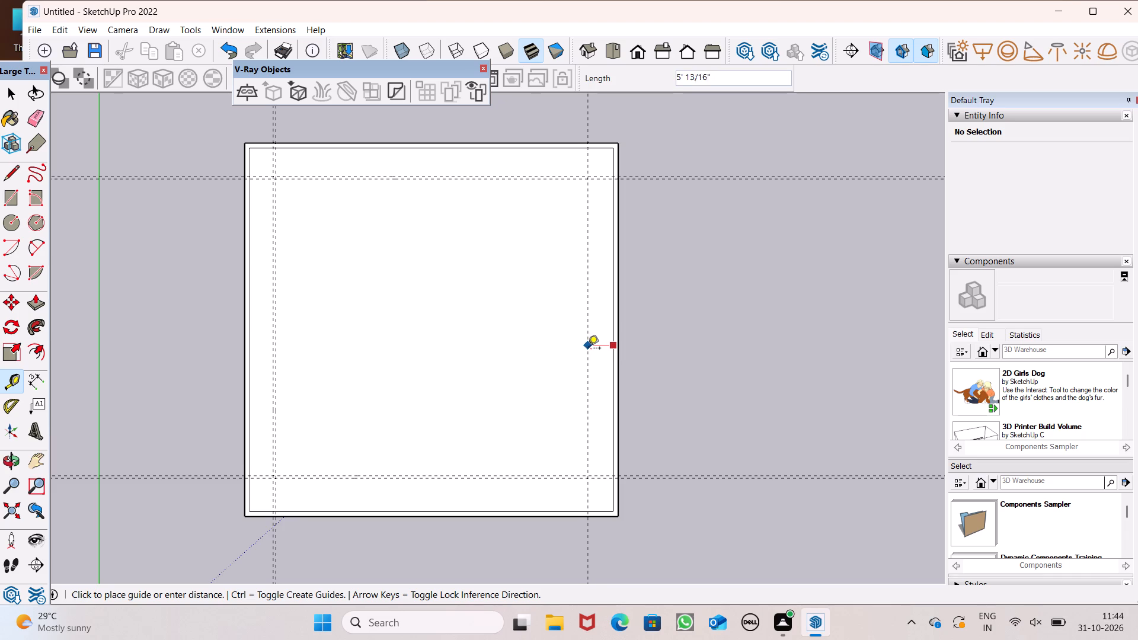
{"action": "key", "text": "6"}
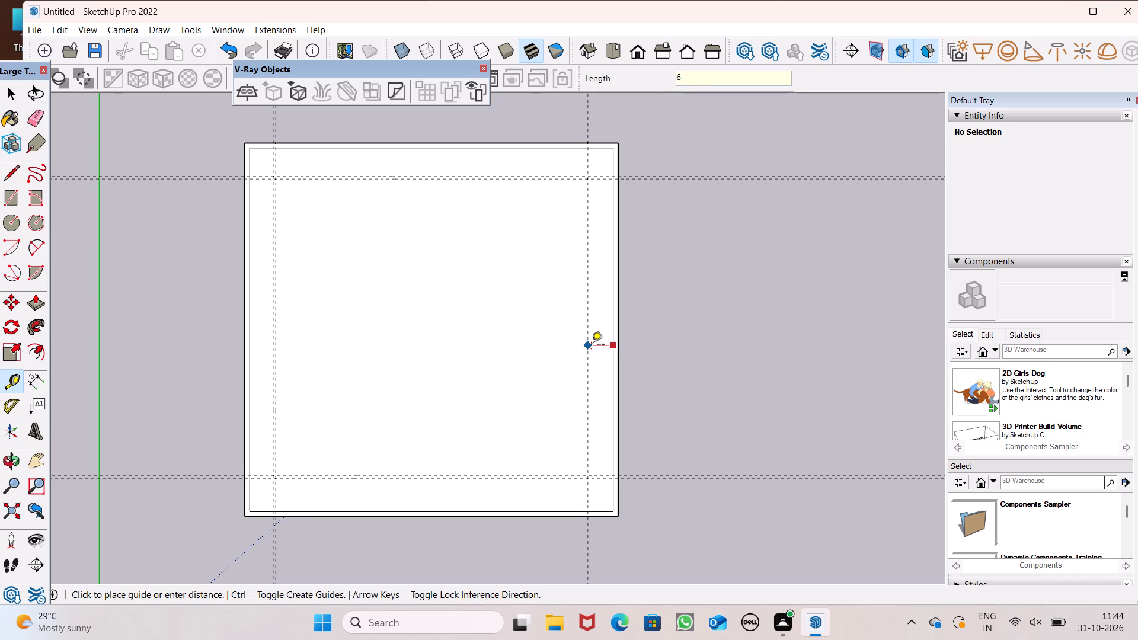
{"action": "key", "text": "BackSpace"}
{"action": "left_click", "coordinate": [593, 345]}
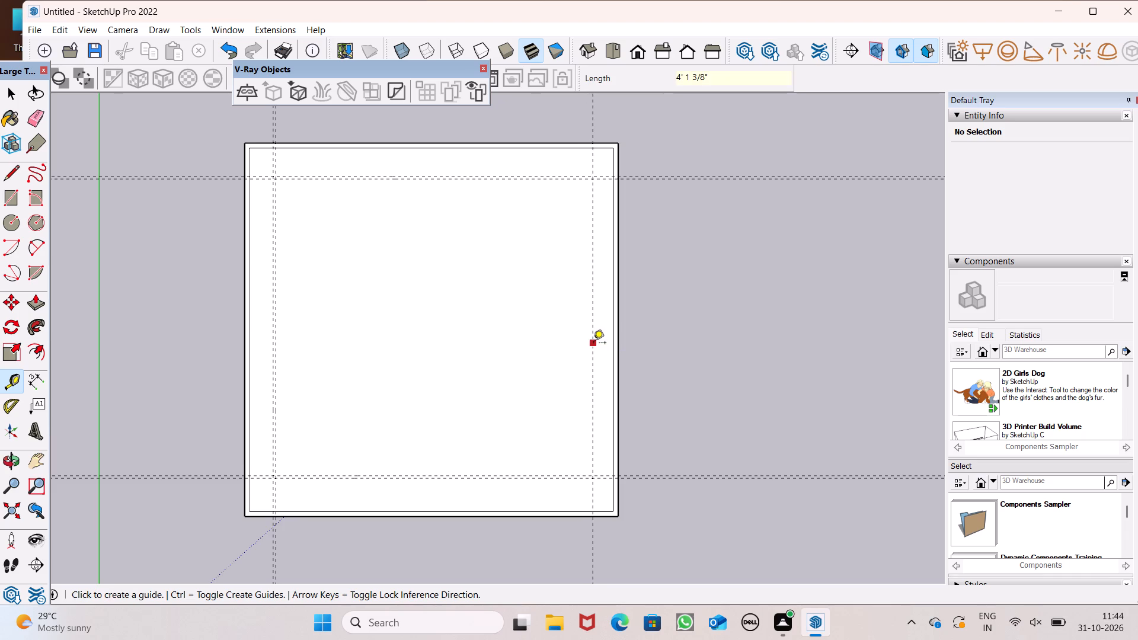
{"action": "left_click", "coordinate": [593, 344]}
{"action": "key", "text": "6"}
{"action": "key", "text": "shift+quotedbl"}
{"action": "key", "text": "Return"}
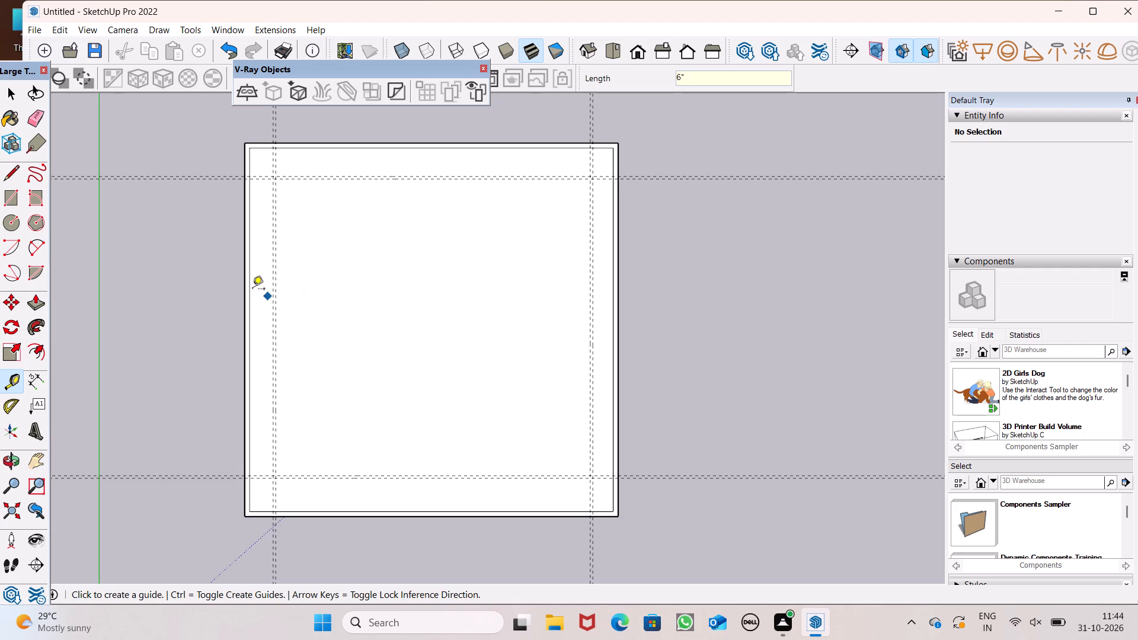
Draw a rectangle about 64' 2" by 60' 7" between opposite intersections of the outermost guides.
{"action": "left_click", "coordinate": [17, 198]}
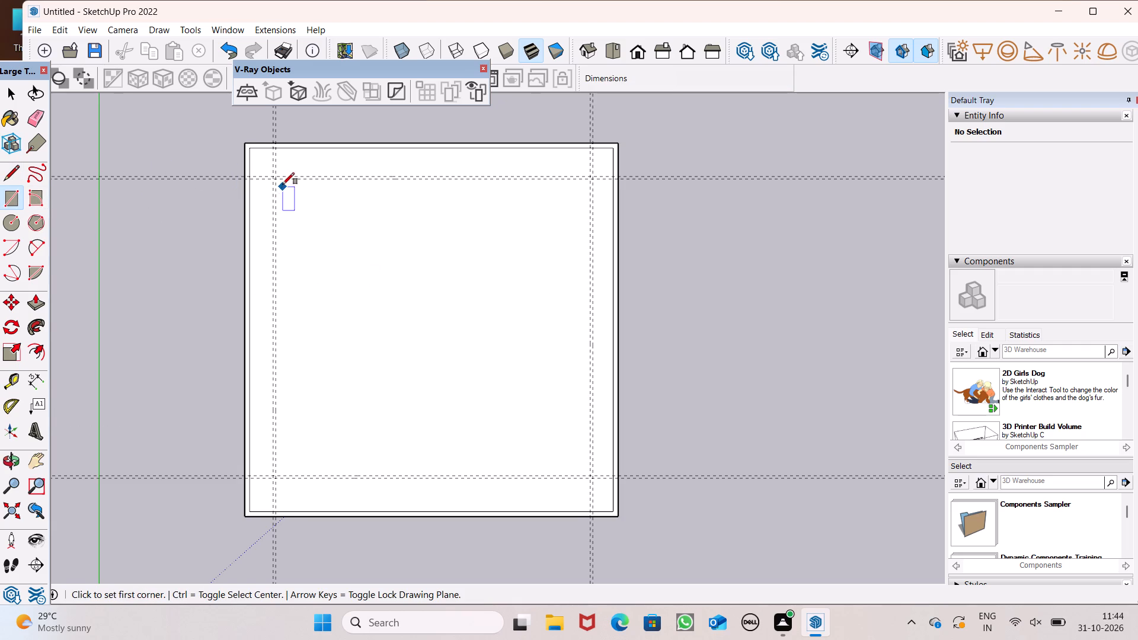
{"action": "left_click", "coordinate": [273, 177]}
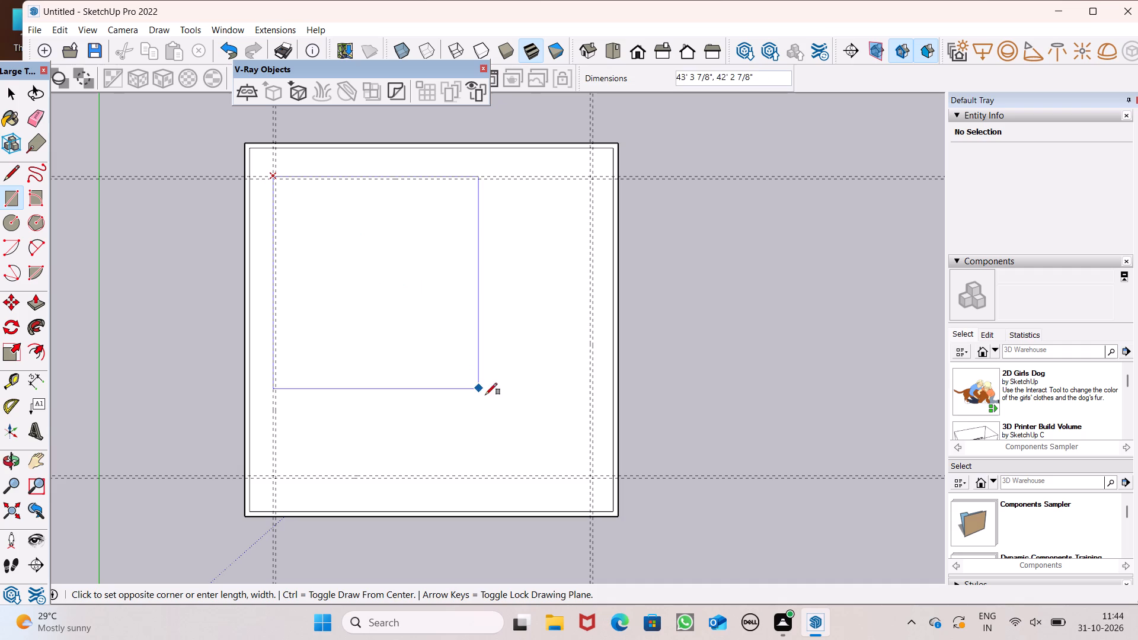
{"action": "scroll", "coordinate": [599, 488], "scroll_direction": "up", "scroll_amount": 14}
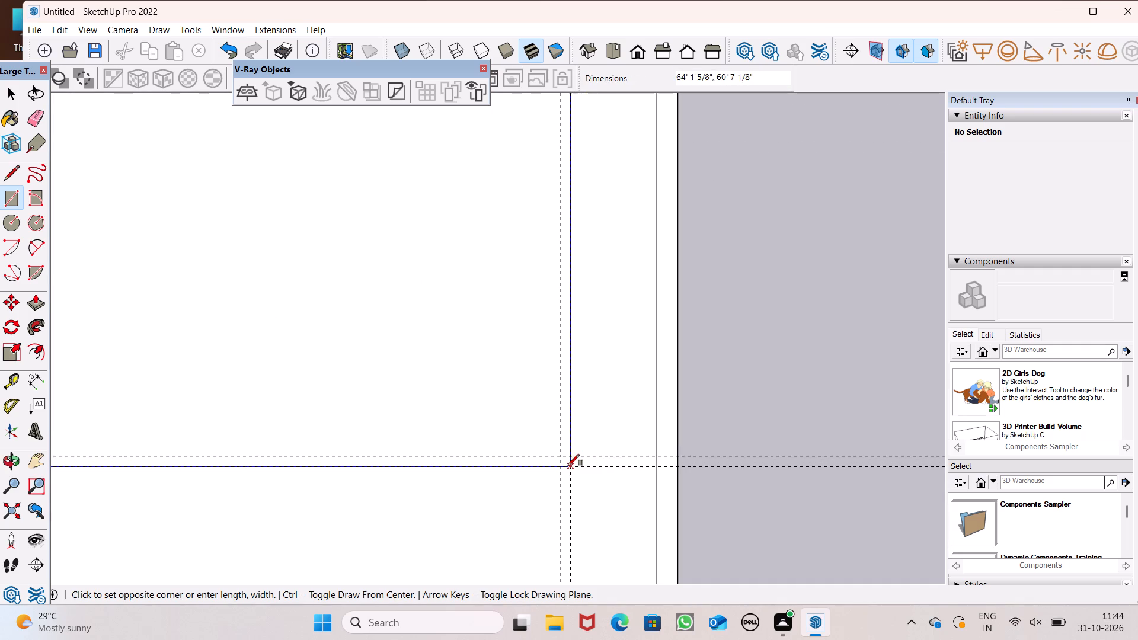
{"action": "left_click", "coordinate": [568, 466]}
Draw a second rectangle between opposite intersections of the innermost guides to outline the 6" inner wall.
{"action": "scroll", "coordinate": [842, 388], "scroll_direction": "down", "scroll_amount": 7}
{"action": "scroll", "coordinate": [621, 429], "scroll_direction": "down", "scroll_amount": 5}
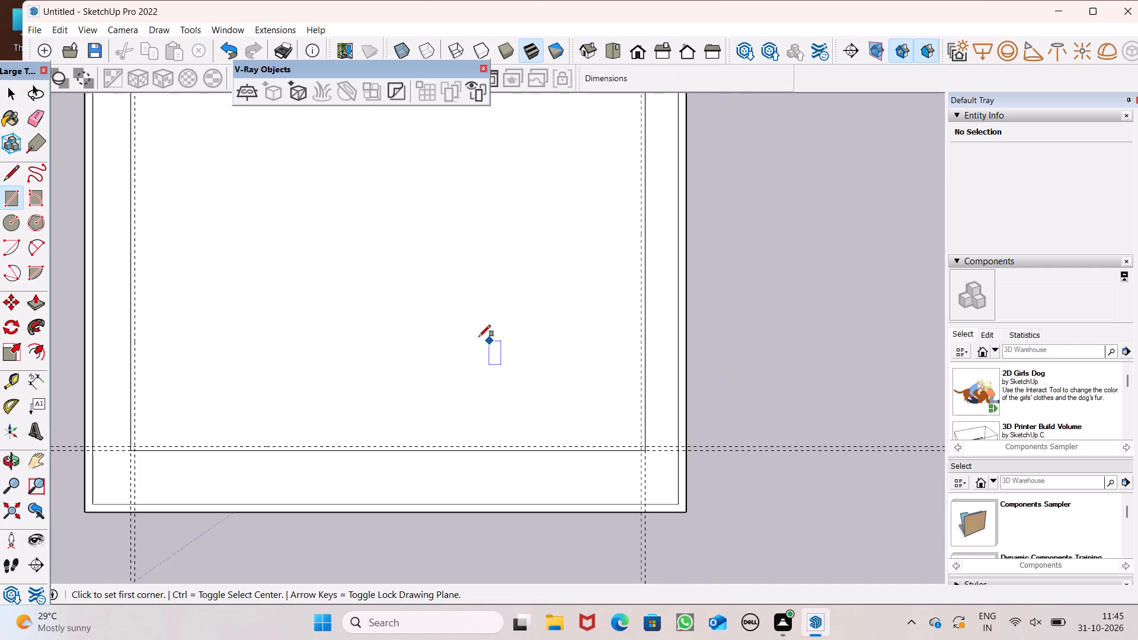
{"action": "scroll", "coordinate": [327, 391], "scroll_direction": "down", "scroll_amount": 5}
{"action": "scroll", "coordinate": [234, 174], "scroll_direction": "up", "scroll_amount": 6}
{"action": "scroll", "coordinate": [212, 108], "scroll_direction": "up", "scroll_amount": 6}
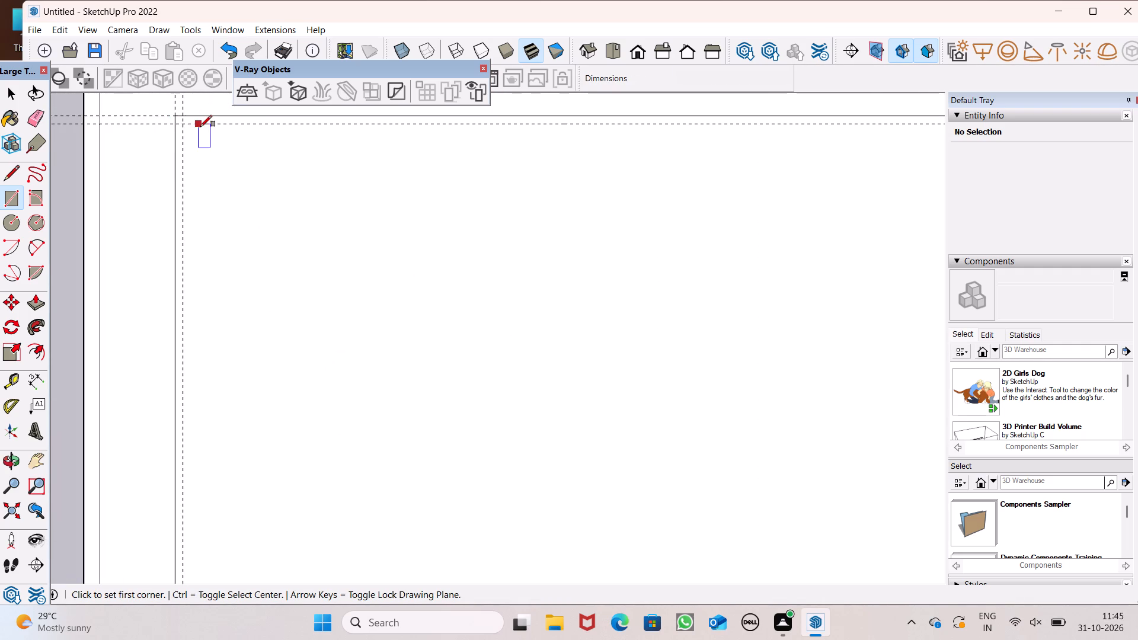
{"action": "left_click", "coordinate": [184, 126]}
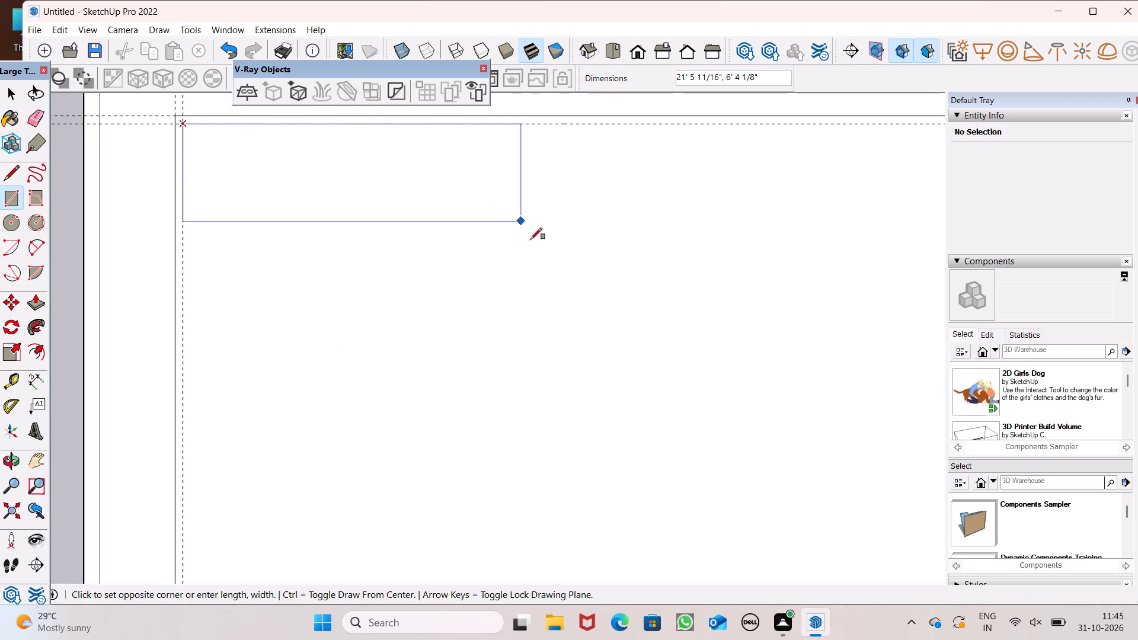
{"action": "scroll", "coordinate": [660, 417], "scroll_direction": "down", "scroll_amount": 5}
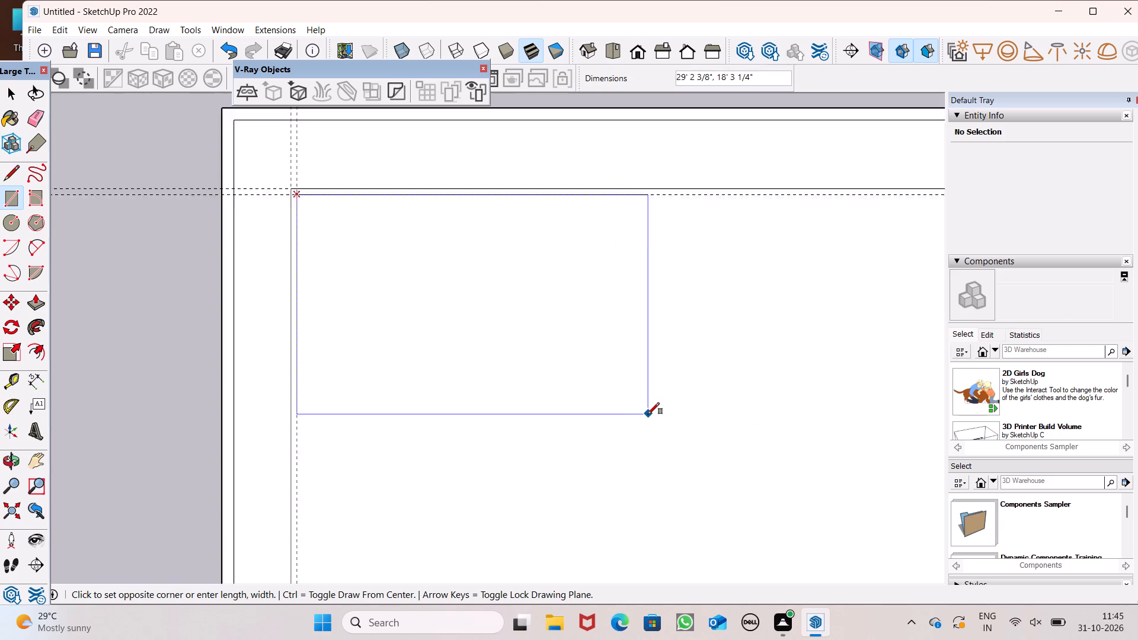
{"action": "scroll", "coordinate": [648, 414], "scroll_direction": "down", "scroll_amount": 1}
{"action": "scroll", "coordinate": [513, 350], "scroll_direction": "down", "scroll_amount": 4}
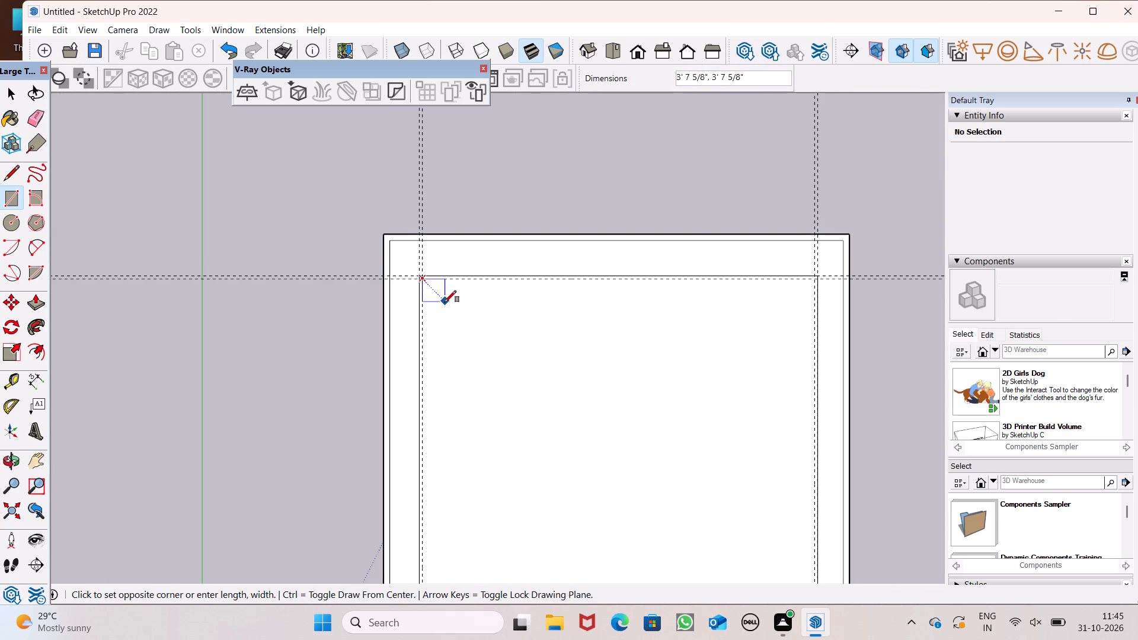
{"action": "scroll", "coordinate": [337, 238], "scroll_direction": "down", "scroll_amount": 6}
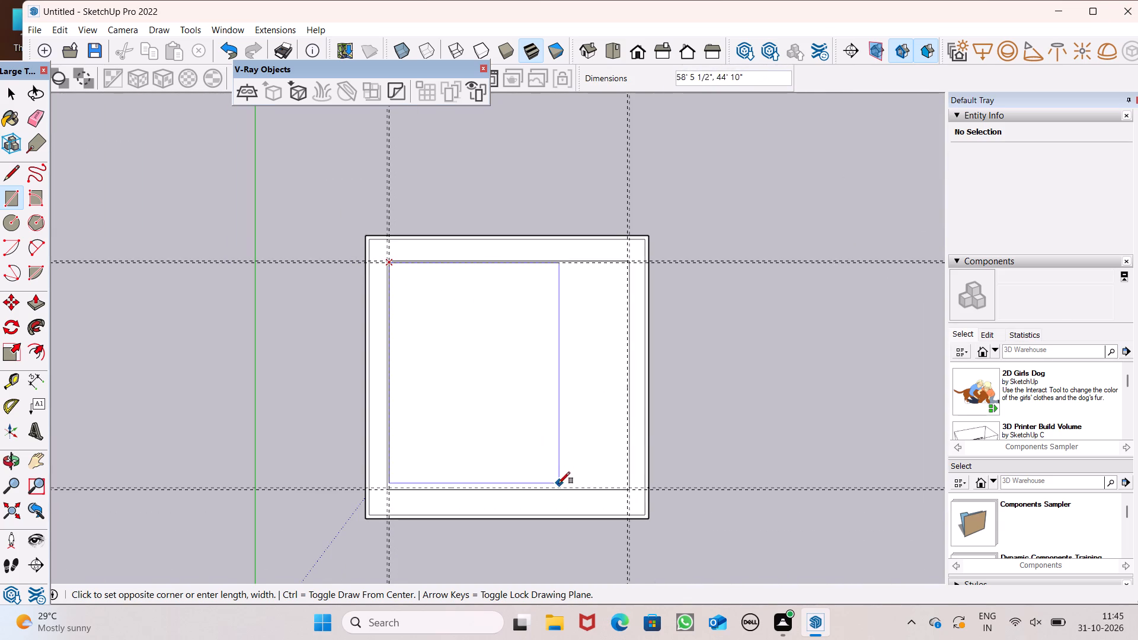
{"action": "scroll", "coordinate": [558, 484], "scroll_direction": "up", "scroll_amount": 6}
{"action": "scroll", "coordinate": [672, 463], "scroll_direction": "up", "scroll_amount": 13}
{"action": "scroll", "coordinate": [739, 472], "scroll_direction": "up", "scroll_amount": 5}
{"action": "left_click", "coordinate": [739, 472]}
{"action": "scroll", "coordinate": [613, 440], "scroll_direction": "down", "scroll_amount": 6}
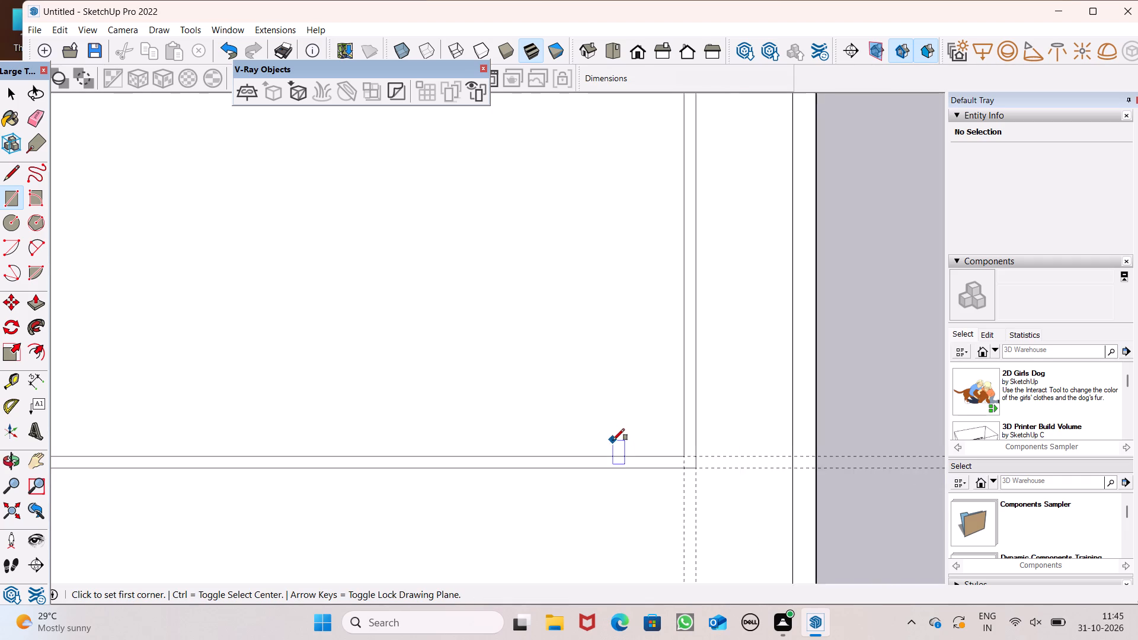
{"action": "scroll", "coordinate": [613, 440], "scroll_direction": "down", "scroll_amount": 8}
{"action": "scroll", "coordinate": [656, 417], "scroll_direction": "down", "scroll_amount": 11}
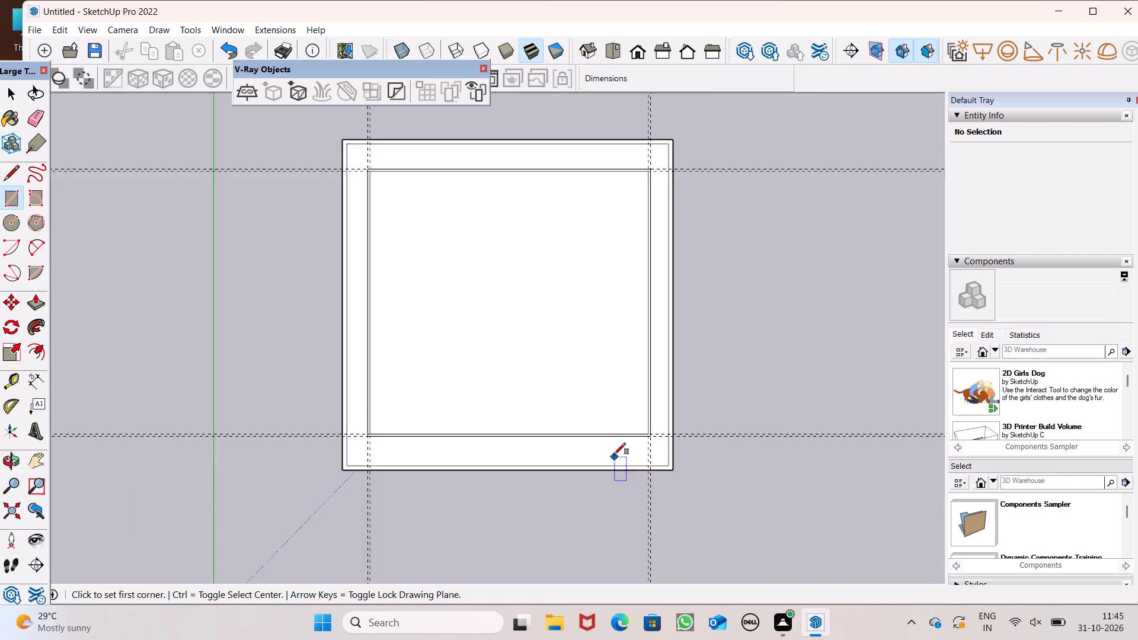
{"action": "key", "text": "space"}
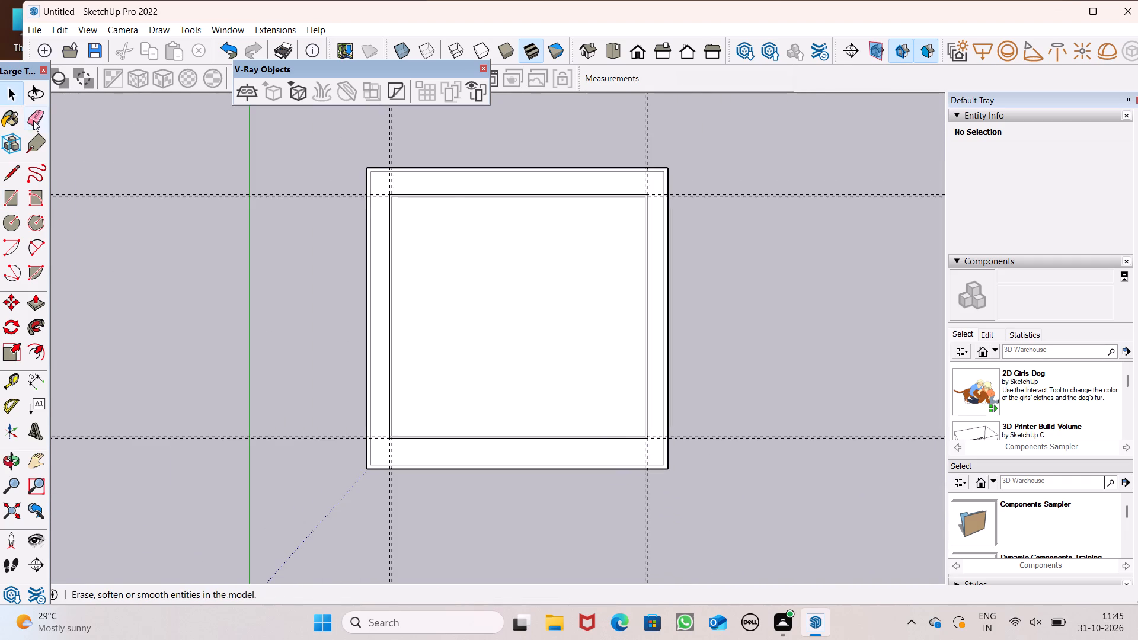
Erase all the horizontal and vertical guides around the inner wall outline.
{"action": "left_click", "coordinate": [40, 118]}
{"action": "left_click_drag", "start_coordinate": [301, 196], "coordinate": [339, 162]}
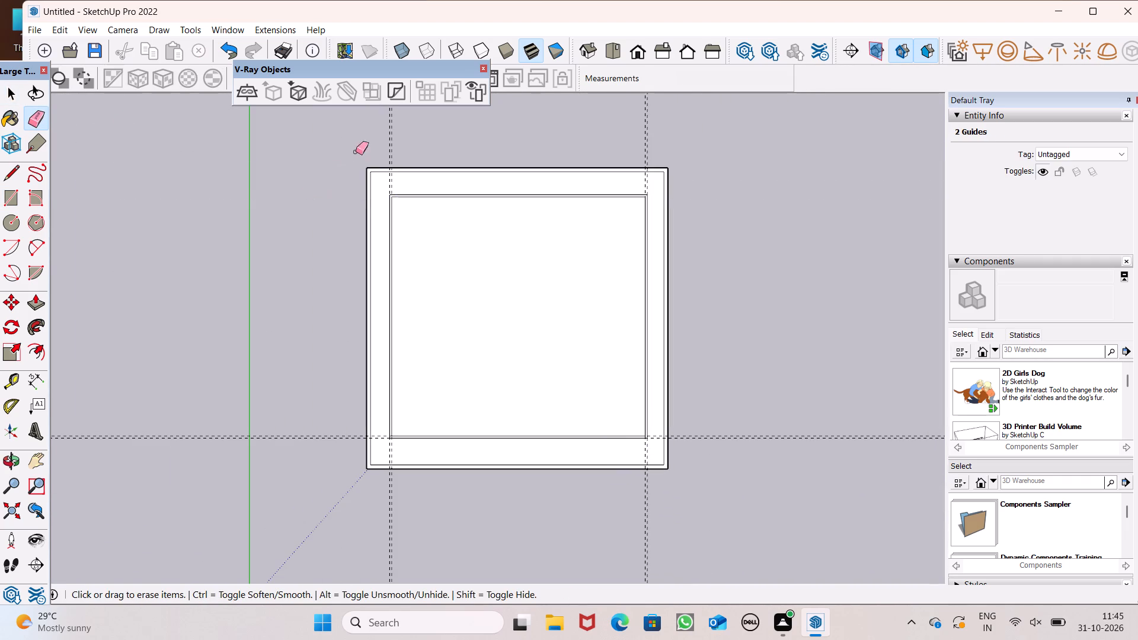
{"action": "left_click_drag", "start_coordinate": [378, 150], "coordinate": [420, 136]}
{"action": "left_click_drag", "start_coordinate": [592, 143], "coordinate": [652, 140]}
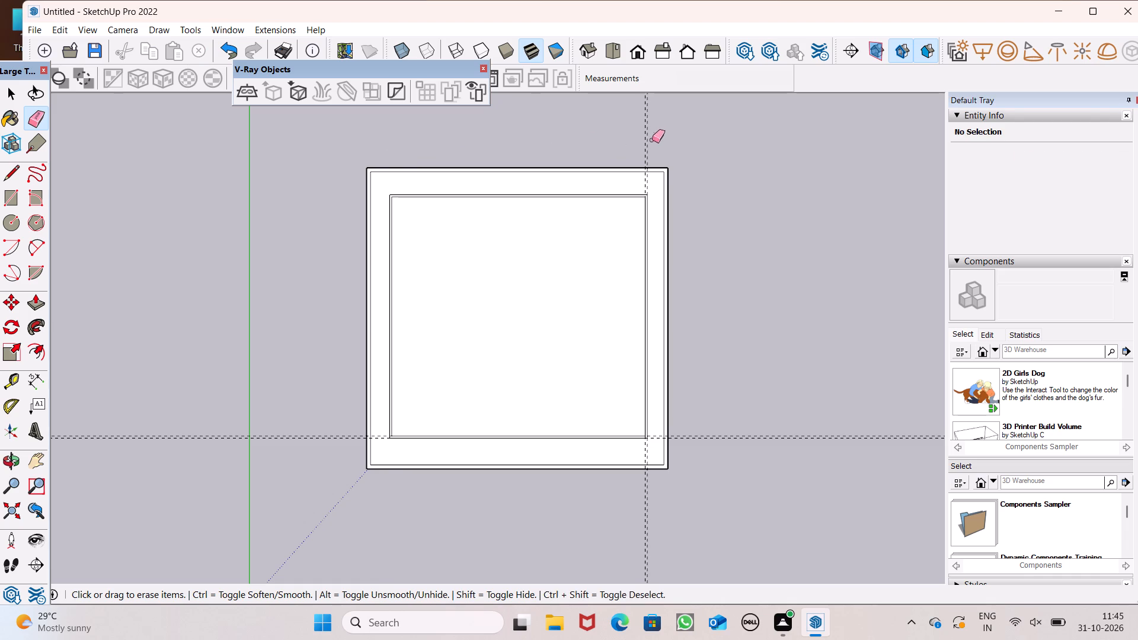
{"action": "left_click_drag", "start_coordinate": [652, 140], "coordinate": [655, 139]}
{"action": "left_click_drag", "start_coordinate": [733, 450], "coordinate": [741, 413]}
{"action": "scroll", "coordinate": [543, 448], "scroll_direction": "up", "scroll_amount": 3}
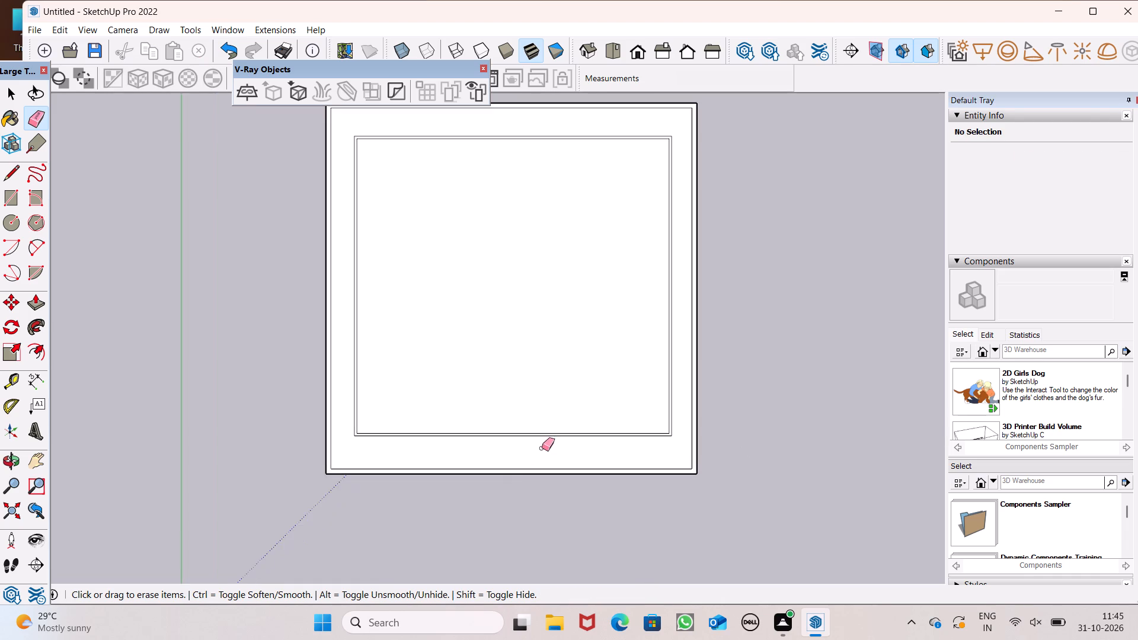
{"action": "scroll", "coordinate": [509, 479], "scroll_direction": "down", "scroll_amount": 3}
{"action": "key", "text": "space"}
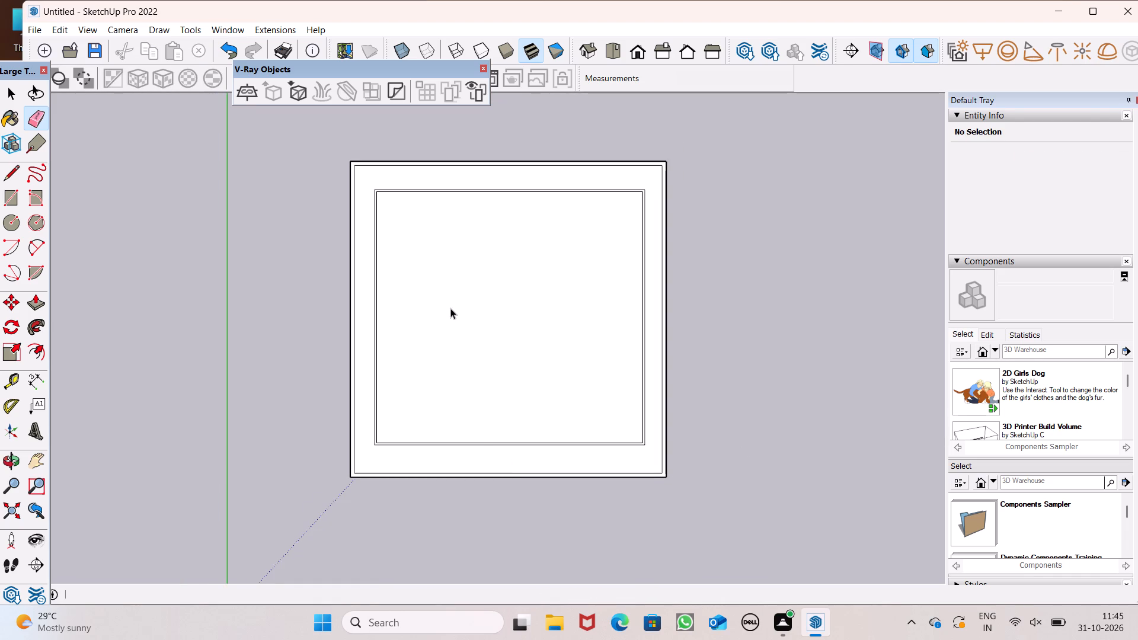
Push/Pull the 1' perimeter band 9" downward from the underside of the plan.
{"action": "scroll", "coordinate": [450, 308], "scroll_direction": "up", "scroll_amount": 1}
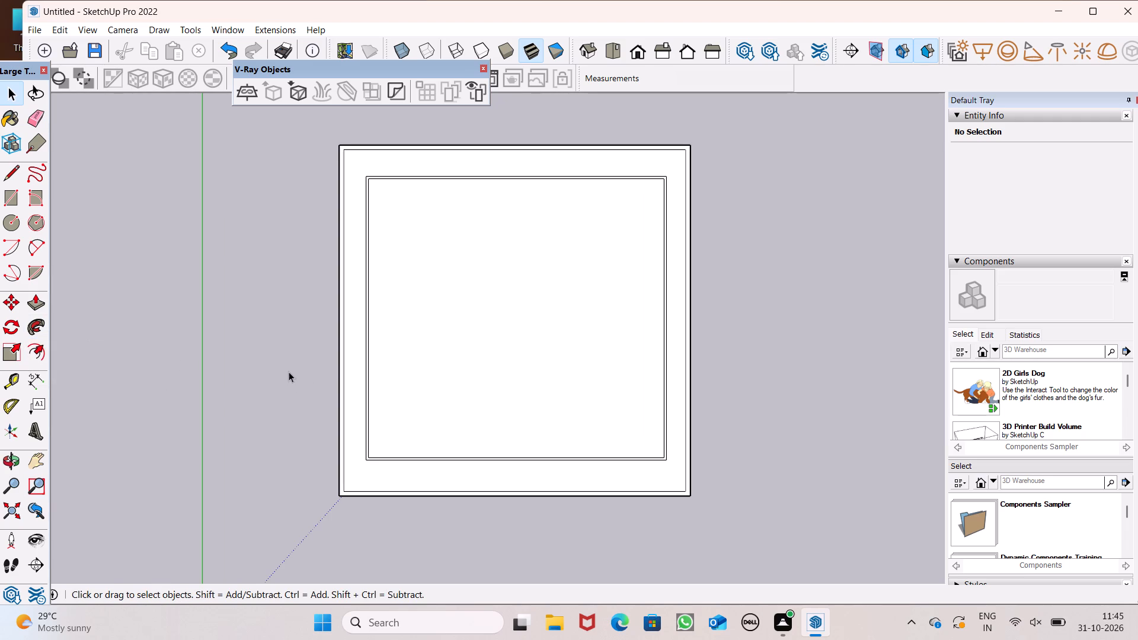
{"action": "left_click", "coordinate": [30, 303]}
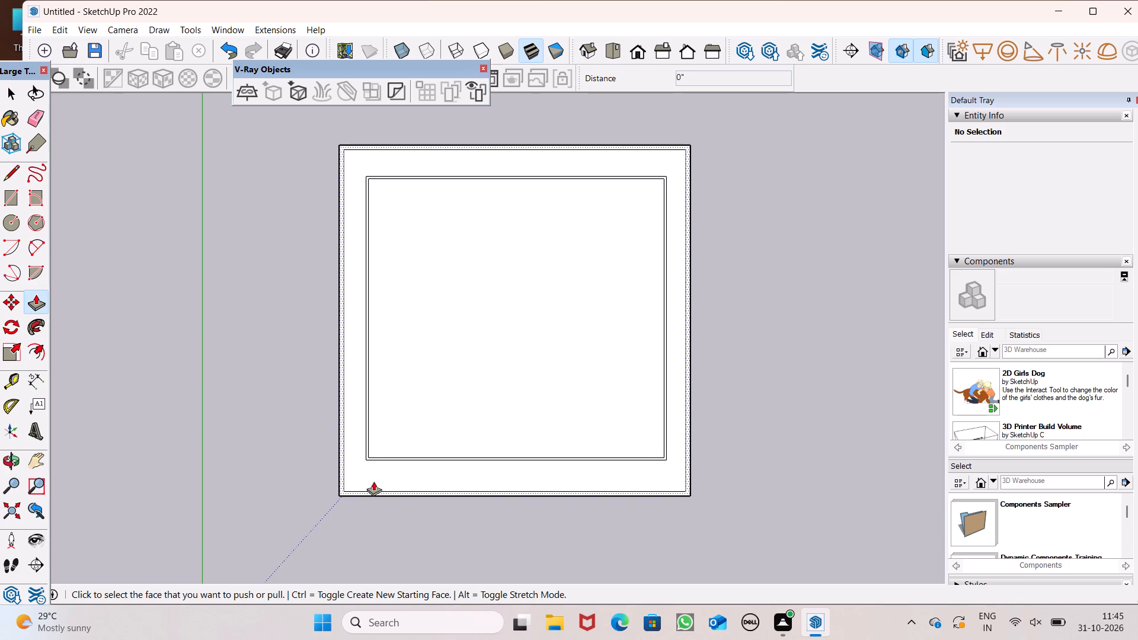
{"action": "scroll", "coordinate": [380, 474], "scroll_direction": "up", "scroll_amount": 2}
{"action": "scroll", "coordinate": [388, 415], "scroll_direction": "down", "scroll_amount": 3}
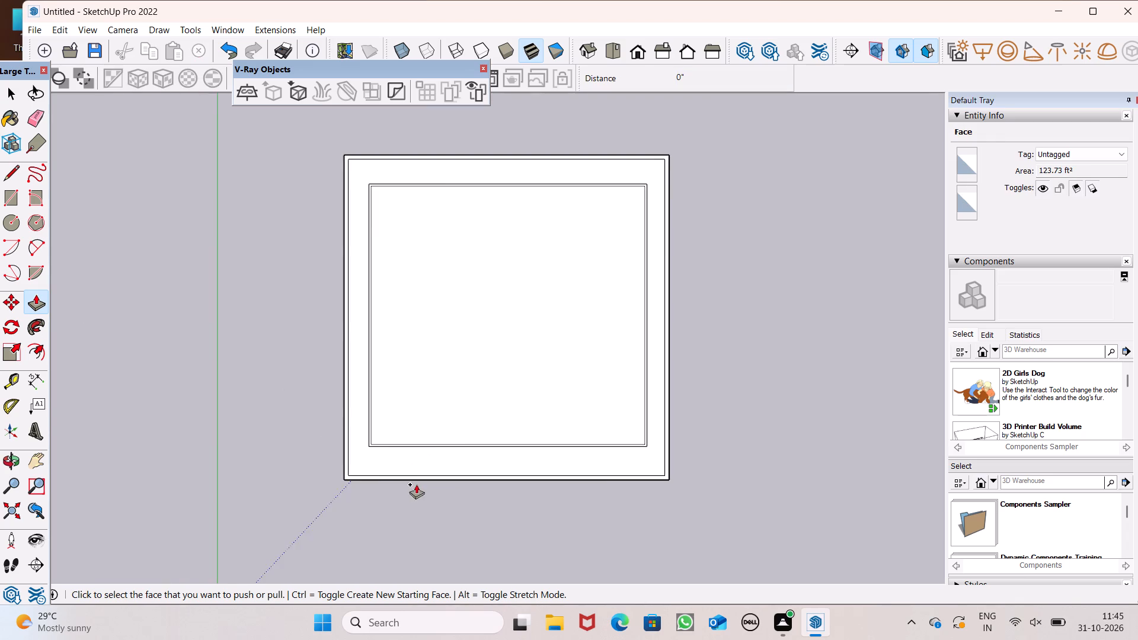
{"action": "middle_click_drag", "start_coordinate": [420, 473], "coordinate": [448, 0]}
{"action": "scroll", "coordinate": [413, 394], "scroll_direction": "up", "scroll_amount": 6}
{"action": "middle_click_drag", "start_coordinate": [415, 338], "coordinate": [446, 228]}
{"action": "scroll", "coordinate": [440, 279], "scroll_direction": "up", "scroll_amount": 5}
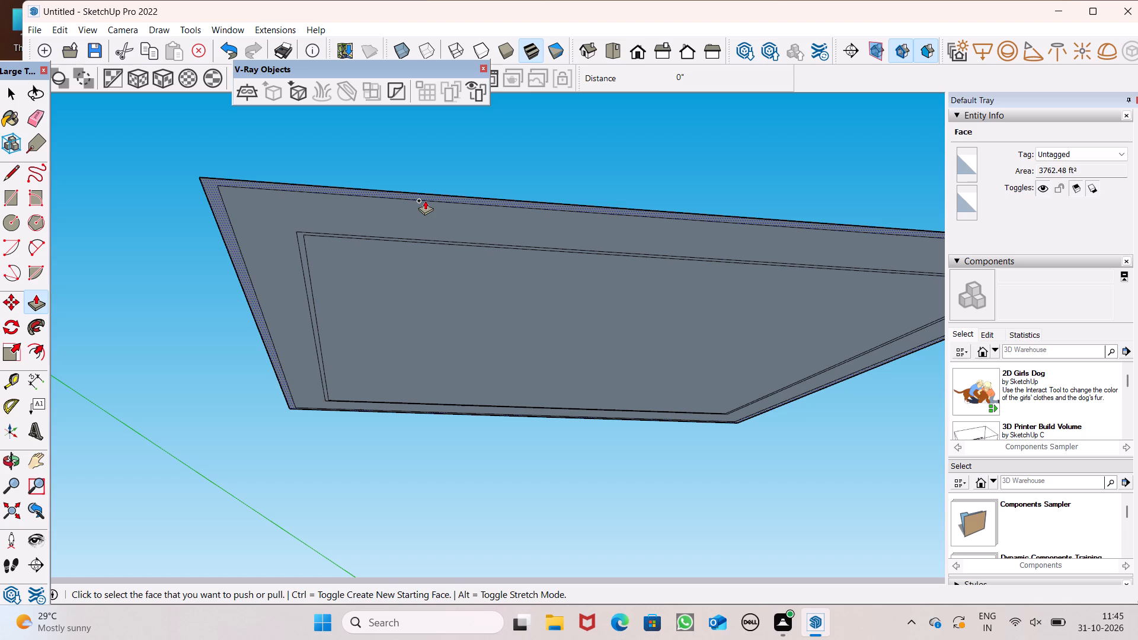
{"action": "left_click", "coordinate": [424, 200]}
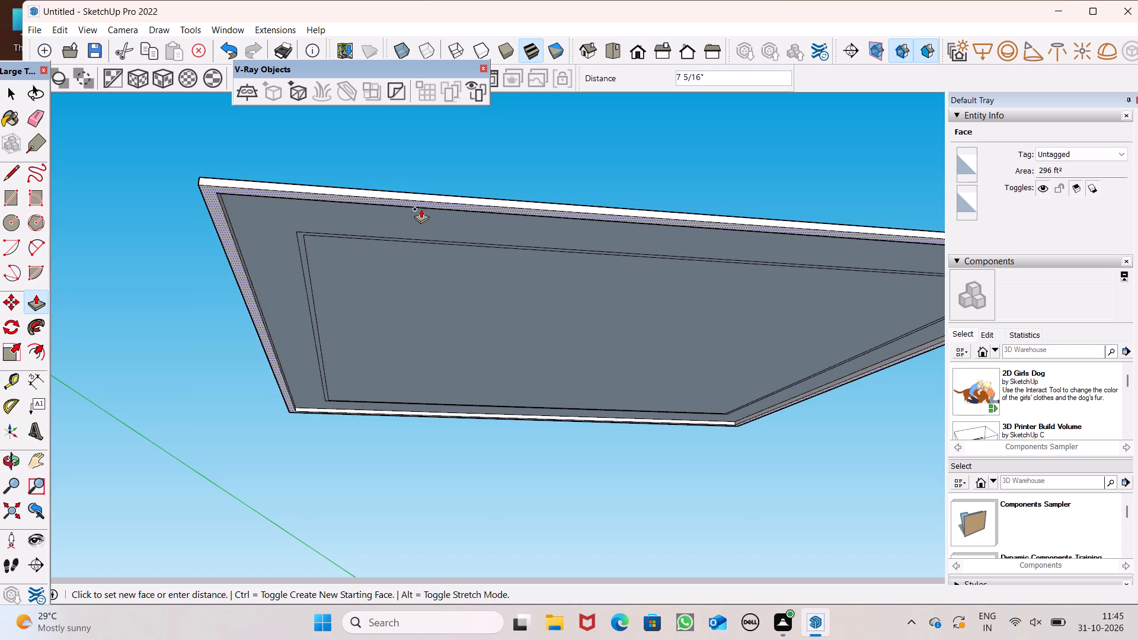
{"action": "type", "text": "9\""}
{"action": "key", "text": "Return"}
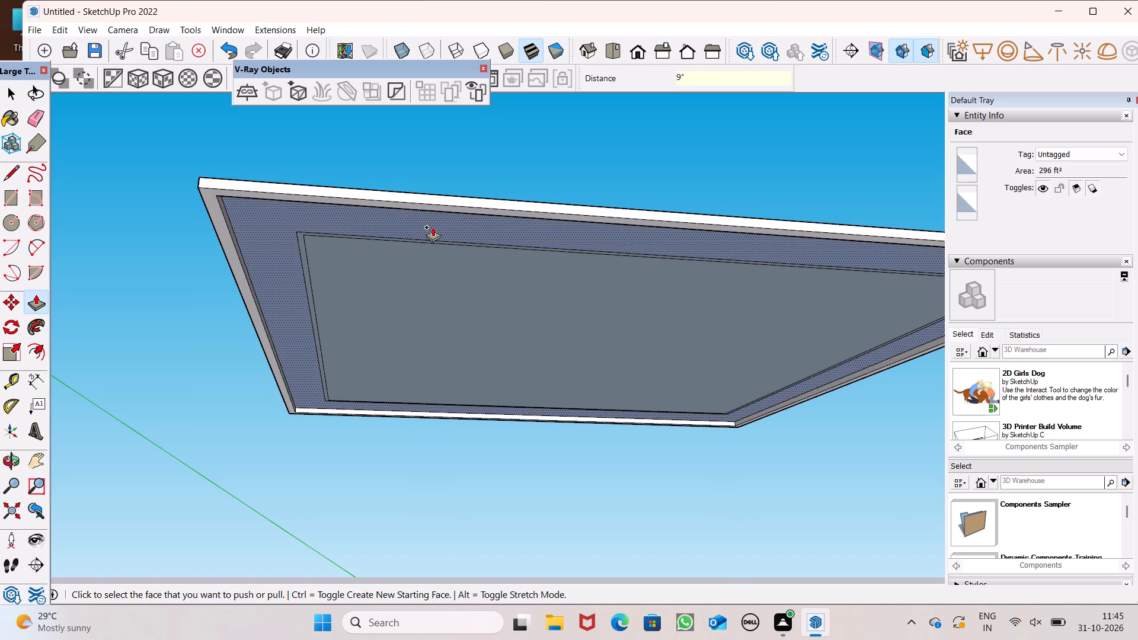
Push/Pull the surrounding strip, the central floor and the thin inner wall band downward, flush with the 9" perimeter band.
{"action": "left_click_drag", "start_coordinate": [430, 236], "coordinate": [483, 216]}
{"action": "left_click_drag", "start_coordinate": [446, 279], "coordinate": [482, 242]}
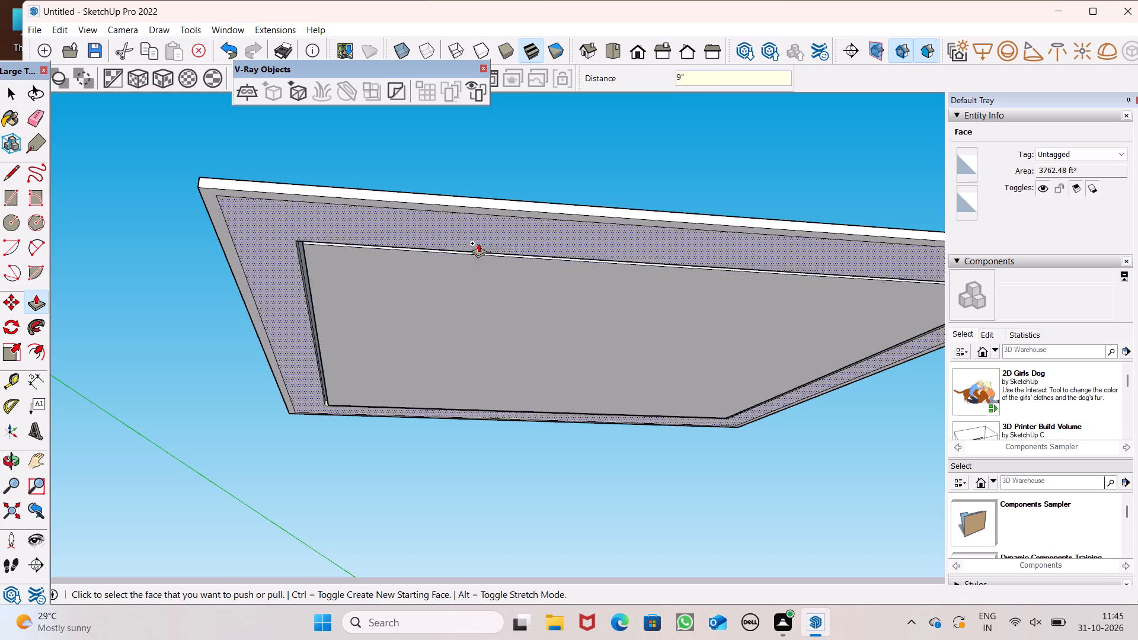
{"action": "scroll", "coordinate": [291, 298], "scroll_direction": "up", "scroll_amount": 6}
{"action": "scroll", "coordinate": [324, 229], "scroll_direction": "up", "scroll_amount": 7}
{"action": "left_click_drag", "start_coordinate": [298, 191], "coordinate": [334, 214]}
Push/Pull the 6" inner wall band upward 10' from the top of the base slab.
{"action": "scroll", "coordinate": [370, 357], "scroll_direction": "down", "scroll_amount": 12}
{"action": "scroll", "coordinate": [403, 302], "scroll_direction": "down", "scroll_amount": 5}
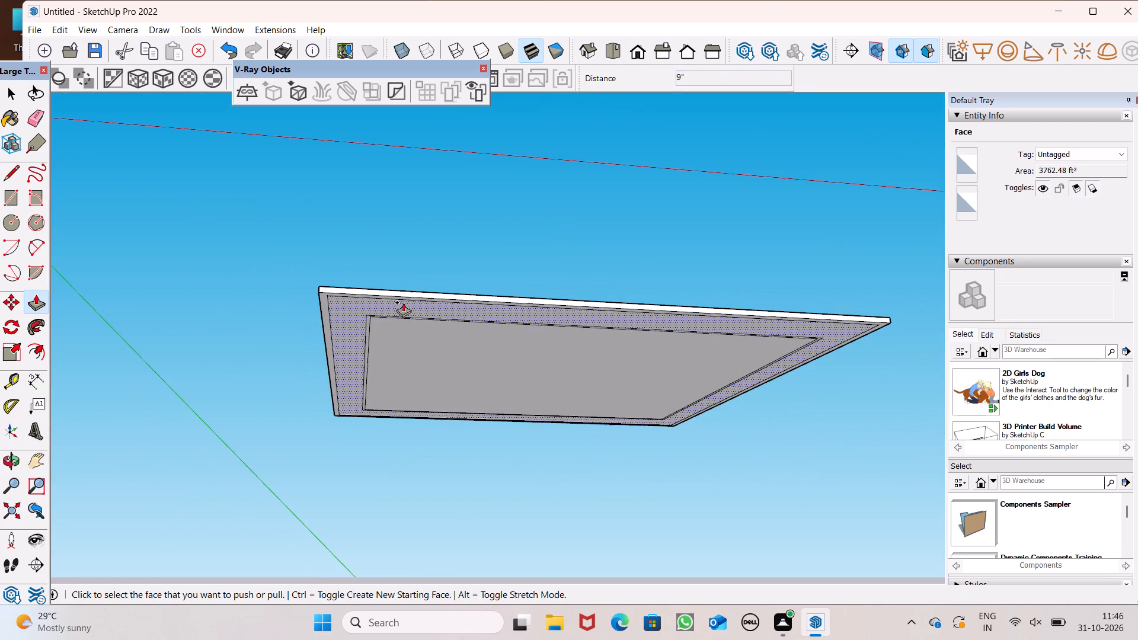
{"action": "scroll", "coordinate": [415, 328], "scroll_direction": "down", "scroll_amount": 4}
{"action": "middle_click_drag", "start_coordinate": [446, 347], "coordinate": [369, 568]}
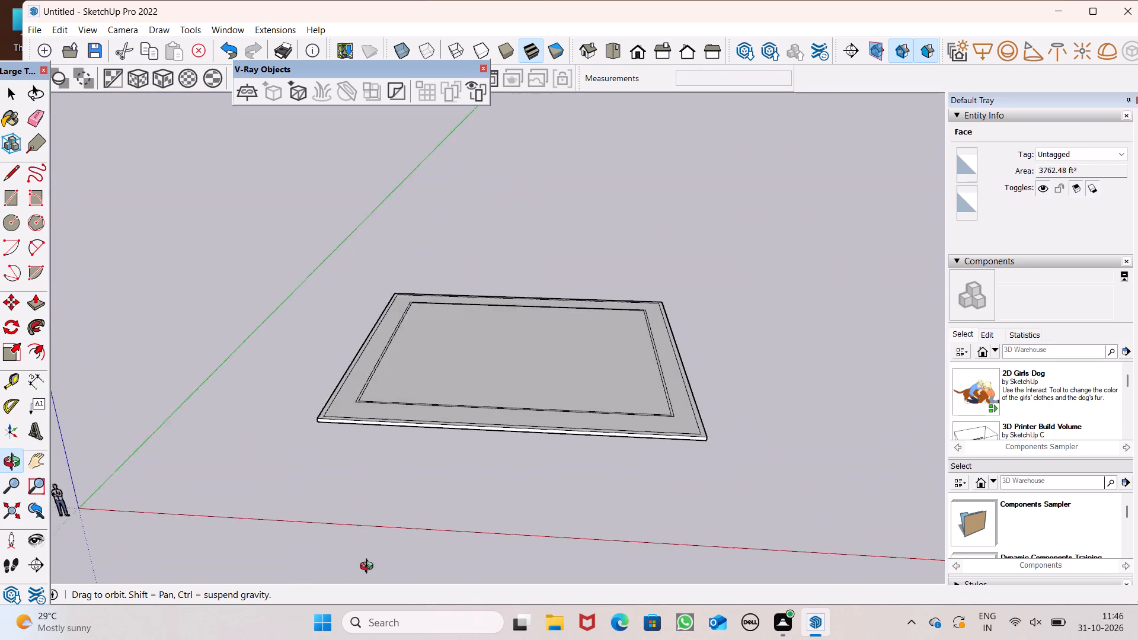
{"action": "middle_click_drag", "start_coordinate": [369, 568], "coordinate": [373, 571]}
{"action": "scroll", "coordinate": [424, 382], "scroll_direction": "up", "scroll_amount": 6}
{"action": "scroll", "coordinate": [318, 405], "scroll_direction": "up", "scroll_amount": 5}
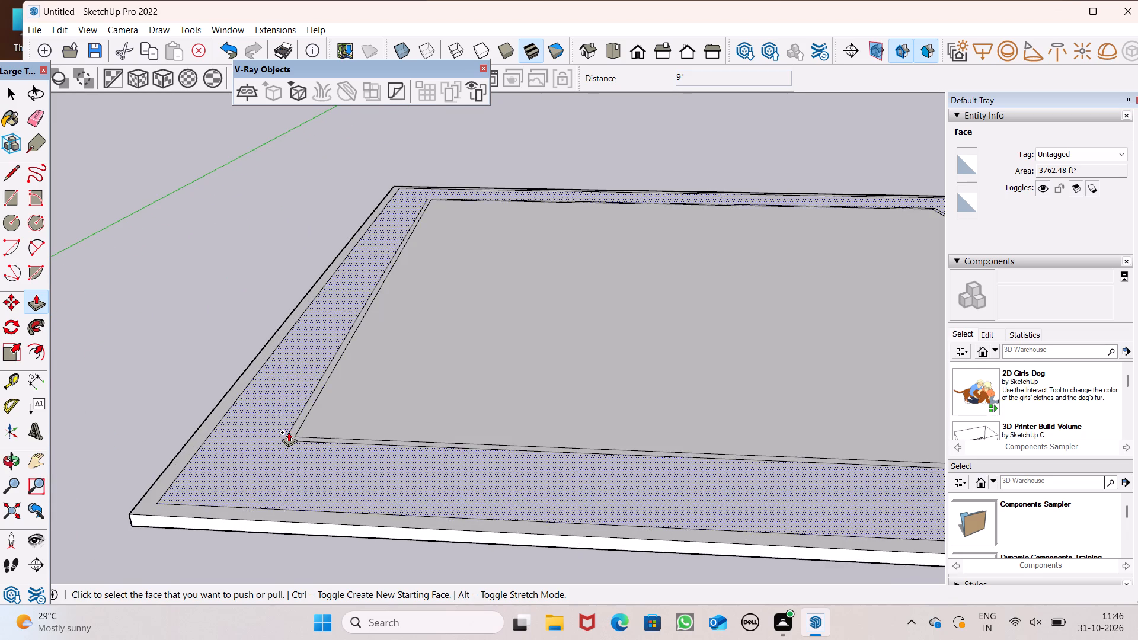
{"action": "left_click_drag", "start_coordinate": [294, 433], "coordinate": [301, 297]}
{"action": "key", "text": "1"}
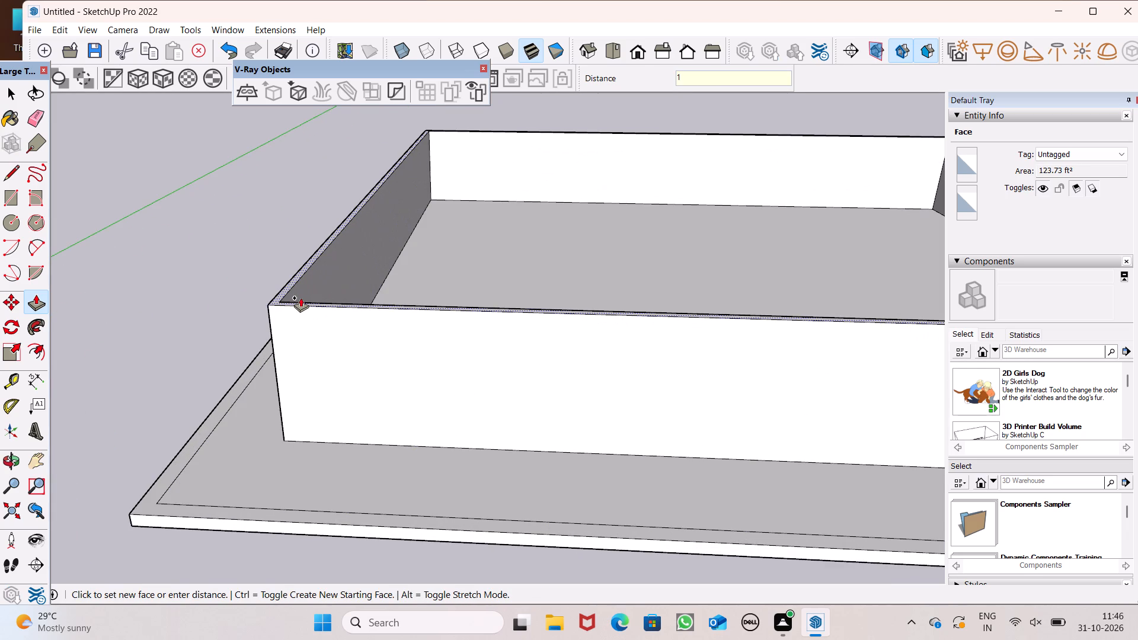
{"action": "left_click_drag", "start_coordinate": [301, 297], "coordinate": [301, 296]}
{"action": "key", "text": "0"}
{"action": "key", "text": "apostrophe"}
{"action": "key", "text": "Return"}
{"action": "scroll", "coordinate": [301, 296], "scroll_direction": "down", "scroll_amount": 4}
{"action": "key", "text": "space"}
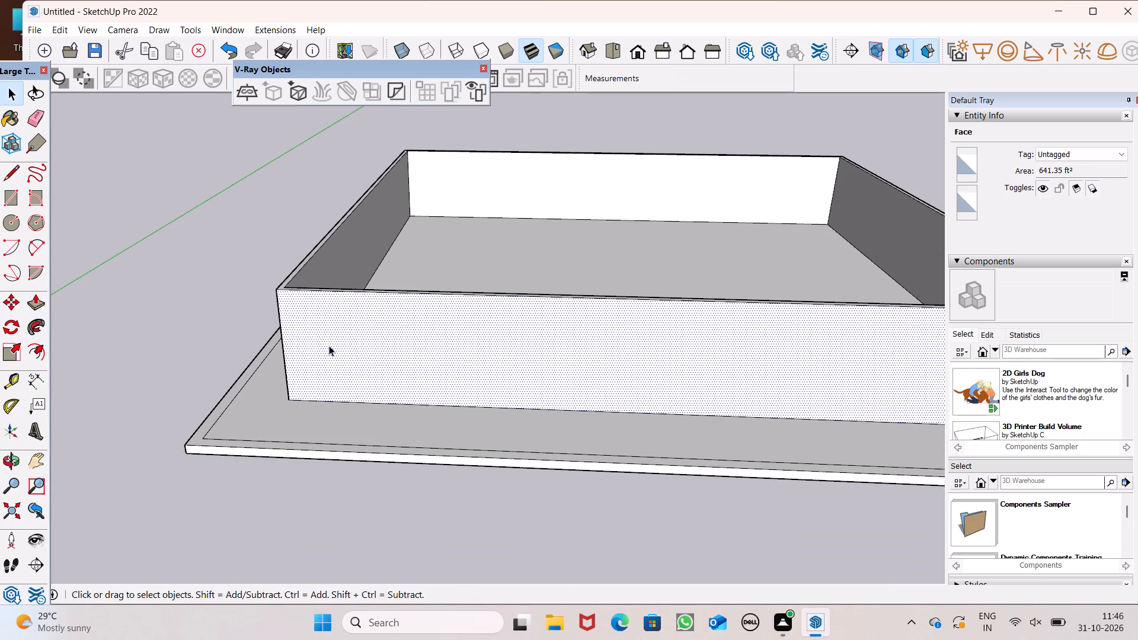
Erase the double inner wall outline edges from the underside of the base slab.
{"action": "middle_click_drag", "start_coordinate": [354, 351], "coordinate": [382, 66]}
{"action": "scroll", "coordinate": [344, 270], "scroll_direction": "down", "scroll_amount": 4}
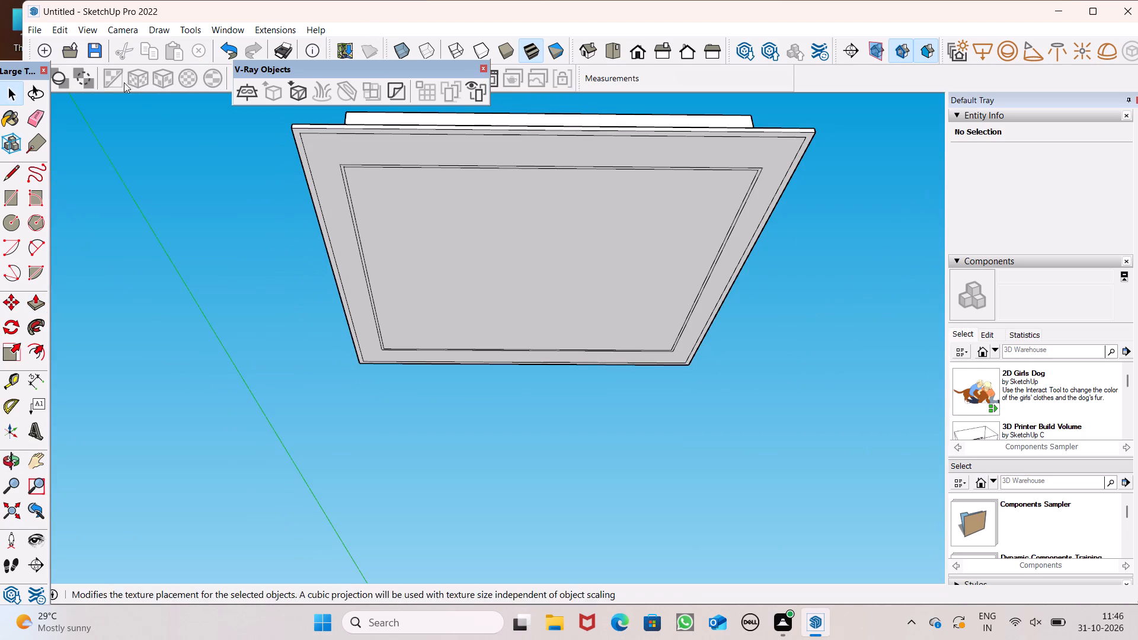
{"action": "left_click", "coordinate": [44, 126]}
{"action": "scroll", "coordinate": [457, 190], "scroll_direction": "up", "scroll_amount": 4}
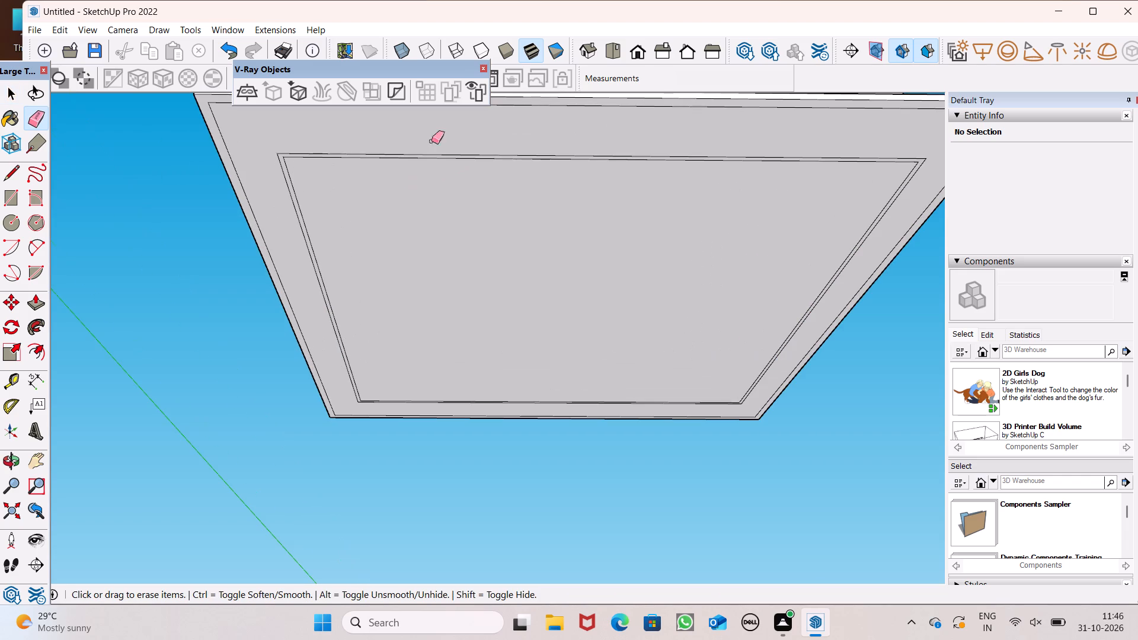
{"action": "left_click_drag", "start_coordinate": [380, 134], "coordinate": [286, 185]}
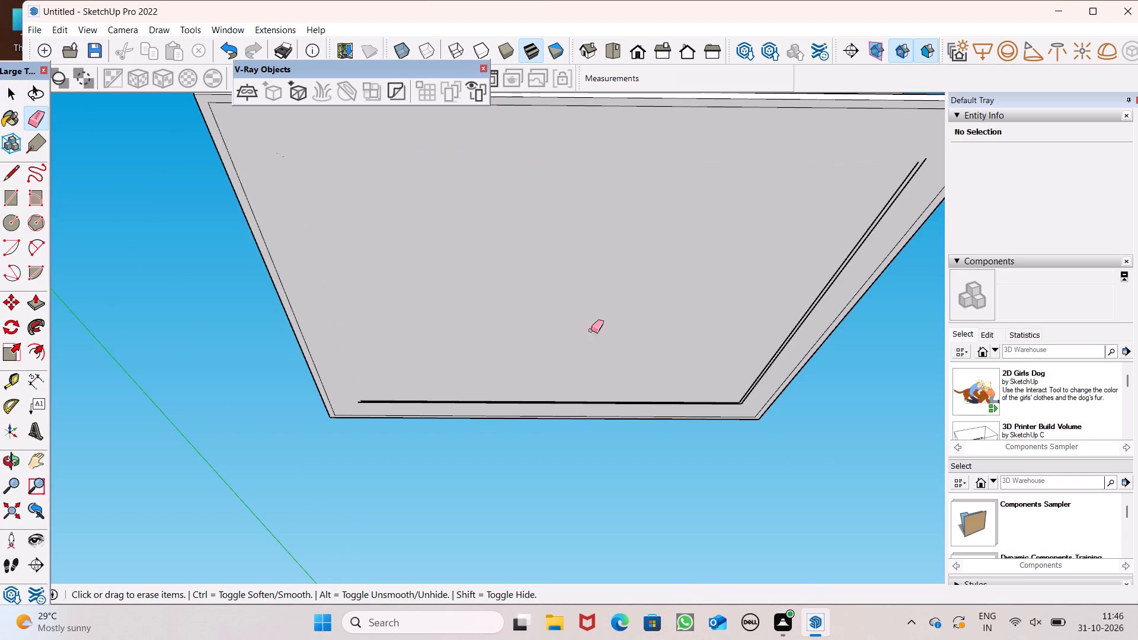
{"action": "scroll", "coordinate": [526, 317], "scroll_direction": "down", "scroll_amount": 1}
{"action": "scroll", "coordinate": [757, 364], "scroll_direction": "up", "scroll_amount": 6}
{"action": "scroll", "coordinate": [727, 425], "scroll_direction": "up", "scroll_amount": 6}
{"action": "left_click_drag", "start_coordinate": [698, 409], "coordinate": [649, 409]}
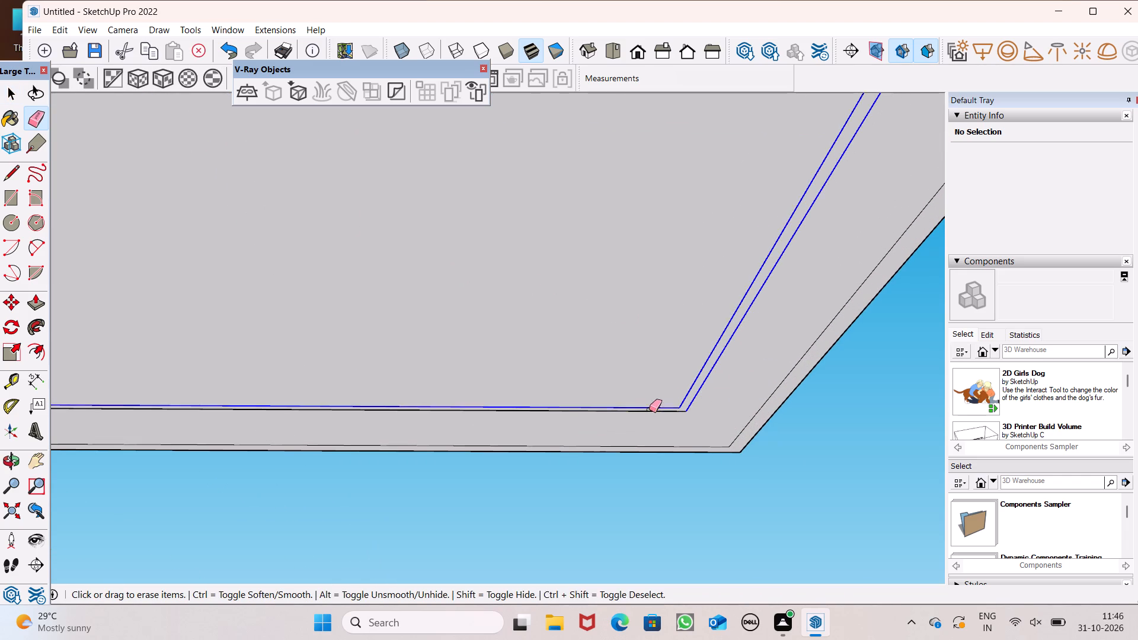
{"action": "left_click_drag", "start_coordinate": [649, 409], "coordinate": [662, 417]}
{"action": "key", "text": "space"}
Measure the height of the inner wall along its front corner edge with the Dimension tool.
{"action": "scroll", "coordinate": [594, 441], "scroll_direction": "down", "scroll_amount": 15}
{"action": "scroll", "coordinate": [561, 303], "scroll_direction": "down", "scroll_amount": 3}
{"action": "middle_click_drag", "start_coordinate": [555, 305], "coordinate": [556, 639]}
{"action": "scroll", "coordinate": [376, 452], "scroll_direction": "up", "scroll_amount": 7}
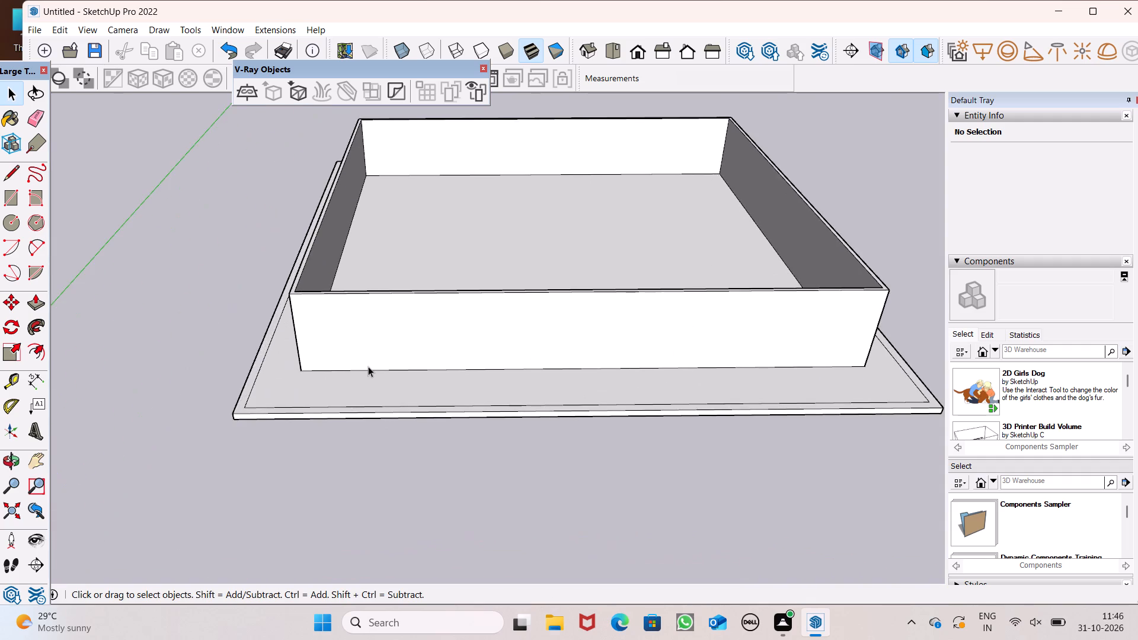
{"action": "middle_click_drag", "start_coordinate": [367, 366], "coordinate": [430, 327]}
{"action": "scroll", "coordinate": [349, 312], "scroll_direction": "up", "scroll_amount": 7}
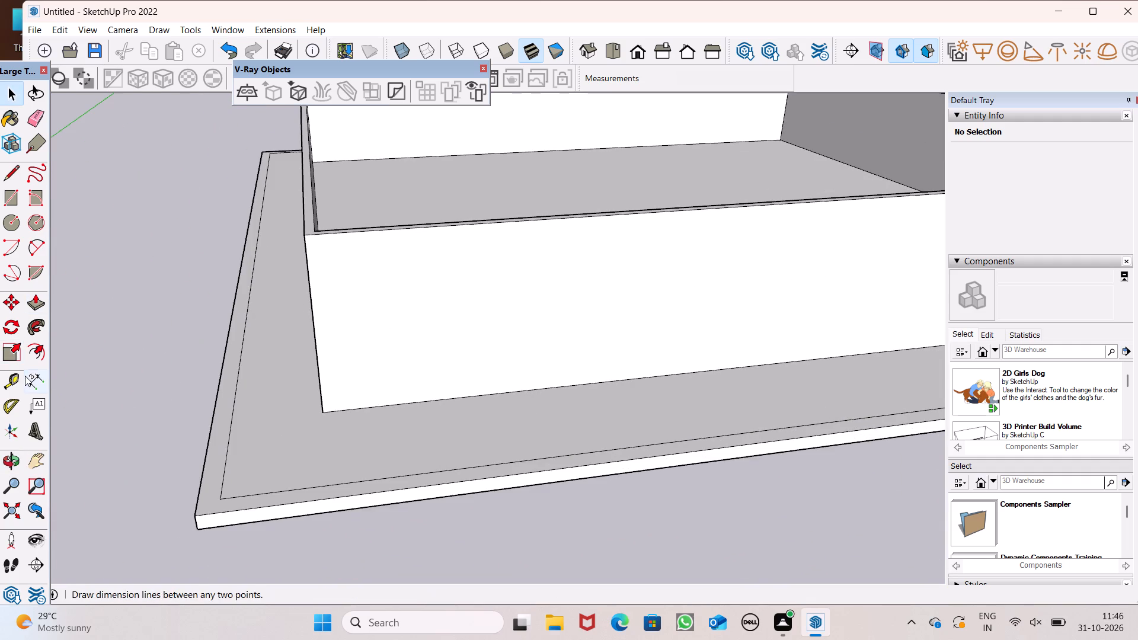
{"action": "left_click_drag", "start_coordinate": [28, 381], "coordinate": [42, 381]}
{"action": "scroll", "coordinate": [313, 319], "scroll_direction": "up", "scroll_amount": 5}
{"action": "left_click", "coordinate": [297, 187]}
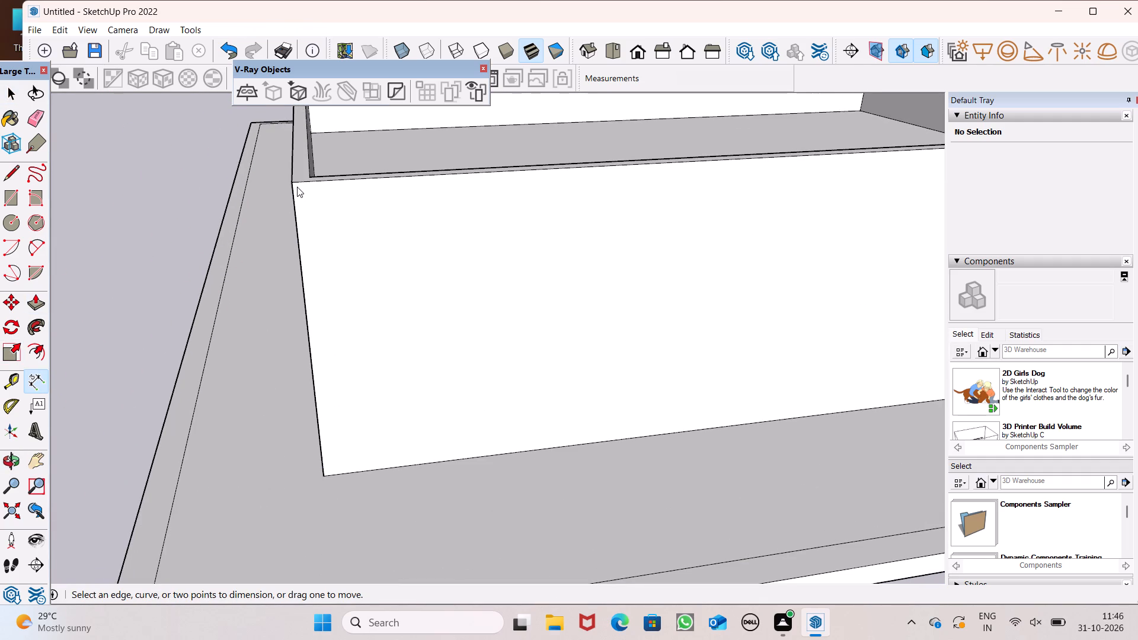
{"action": "left_click_drag", "start_coordinate": [296, 181], "coordinate": [307, 204]}
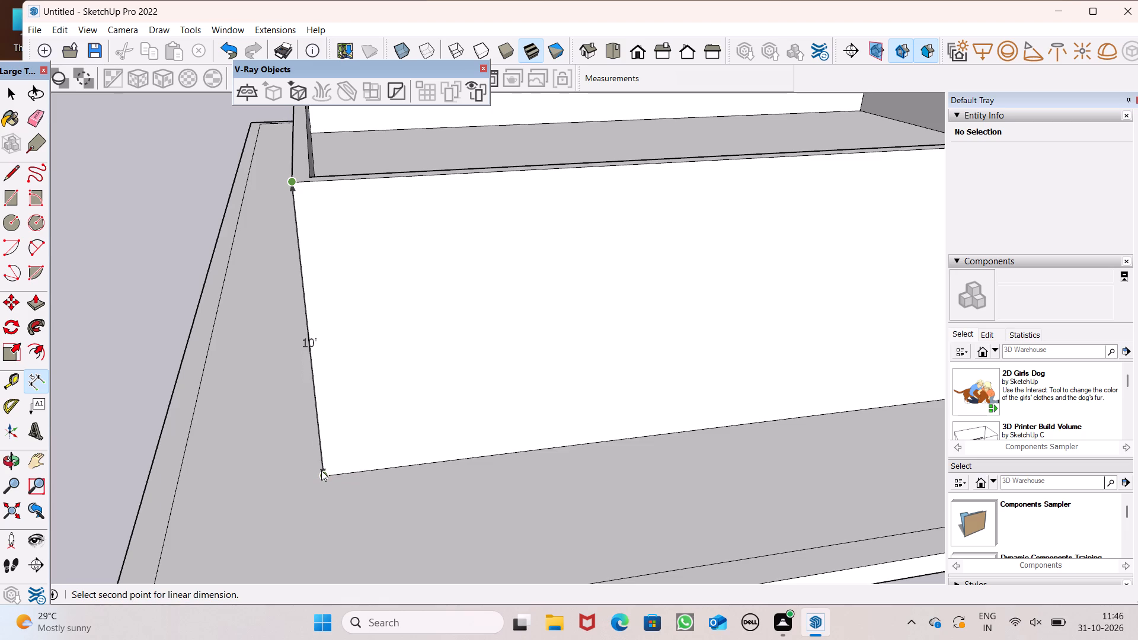
{"action": "left_click", "coordinate": [321, 471]}
{"action": "key", "text": "space"}
Examine the raised walls and base slab from several angles, including a low front view.
{"action": "scroll", "coordinate": [233, 303], "scroll_direction": "down", "scroll_amount": 4}
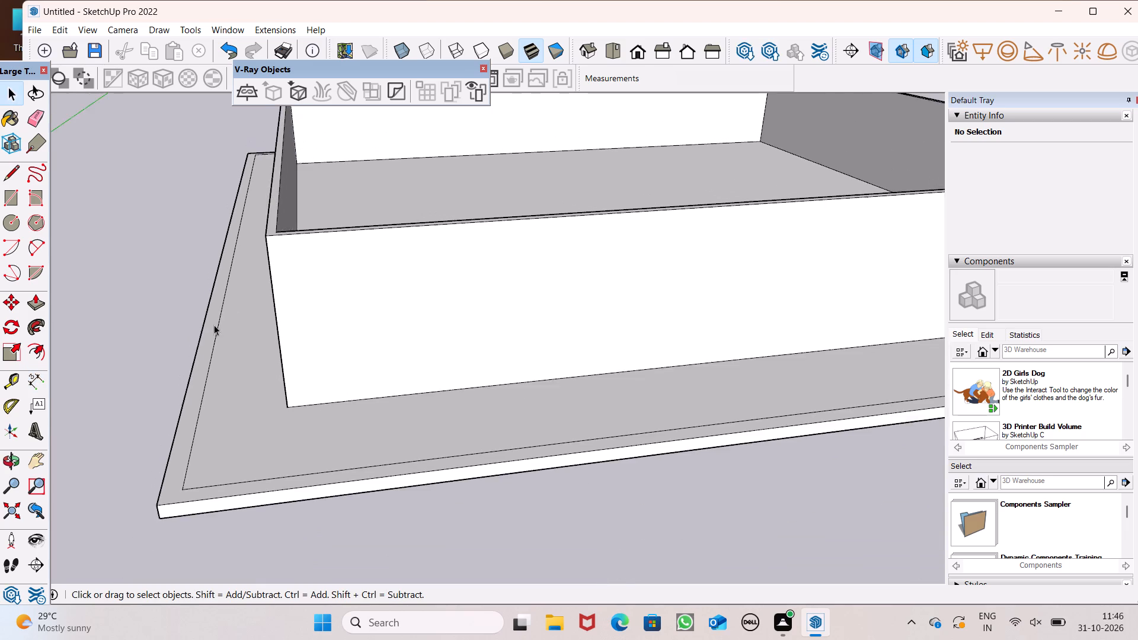
{"action": "scroll", "coordinate": [214, 325], "scroll_direction": "down", "scroll_amount": 2}
{"action": "scroll", "coordinate": [369, 281], "scroll_direction": "down", "scroll_amount": 2}
{"action": "middle_click_drag", "start_coordinate": [549, 316], "coordinate": [444, 329]}
{"action": "scroll", "coordinate": [508, 286], "scroll_direction": "down", "scroll_amount": 4}
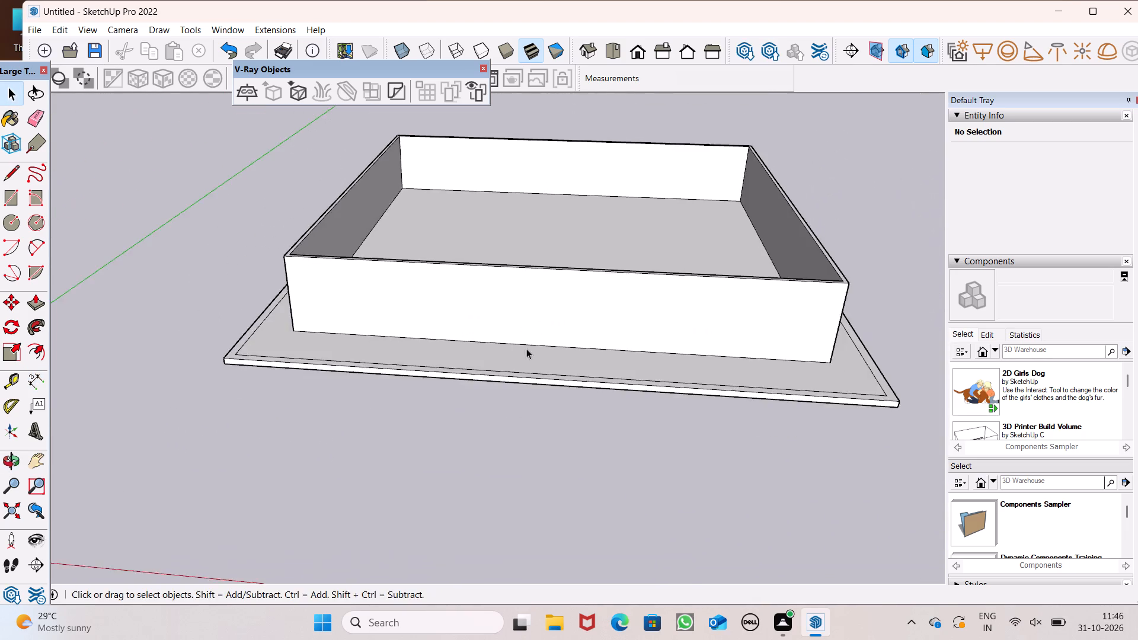
{"action": "middle_click_drag", "start_coordinate": [526, 347], "coordinate": [555, 232]}
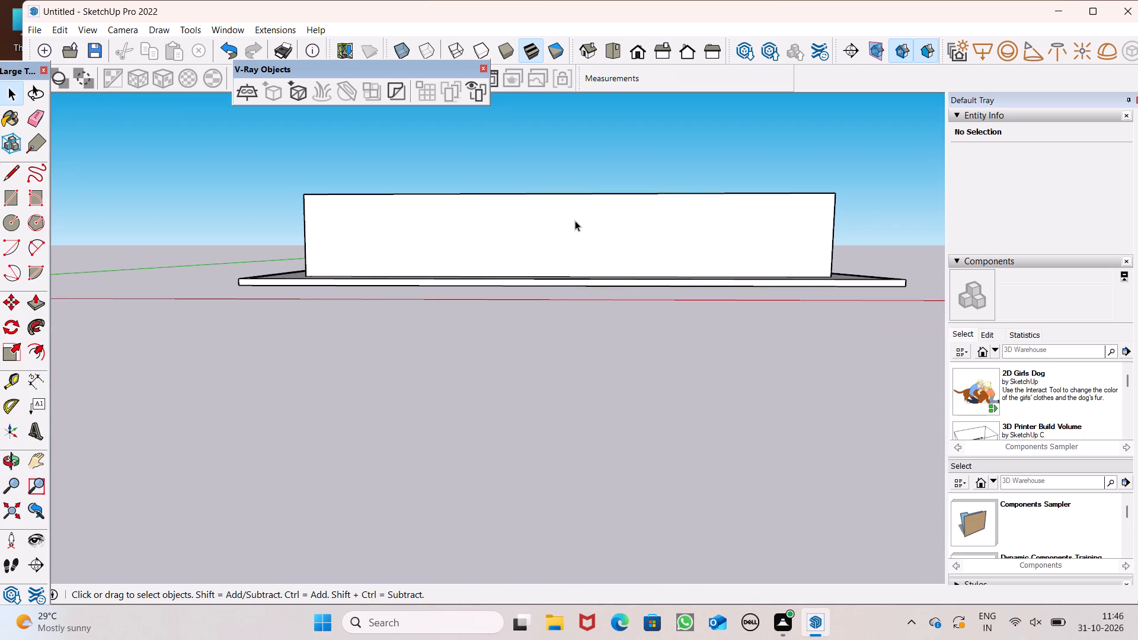
{"action": "scroll", "coordinate": [575, 220], "scroll_direction": "down", "scroll_amount": 1}
{"action": "scroll", "coordinate": [584, 204], "scroll_direction": "up", "scroll_amount": 4}
{"action": "scroll", "coordinate": [584, 204], "scroll_direction": "down", "scroll_amount": 2}
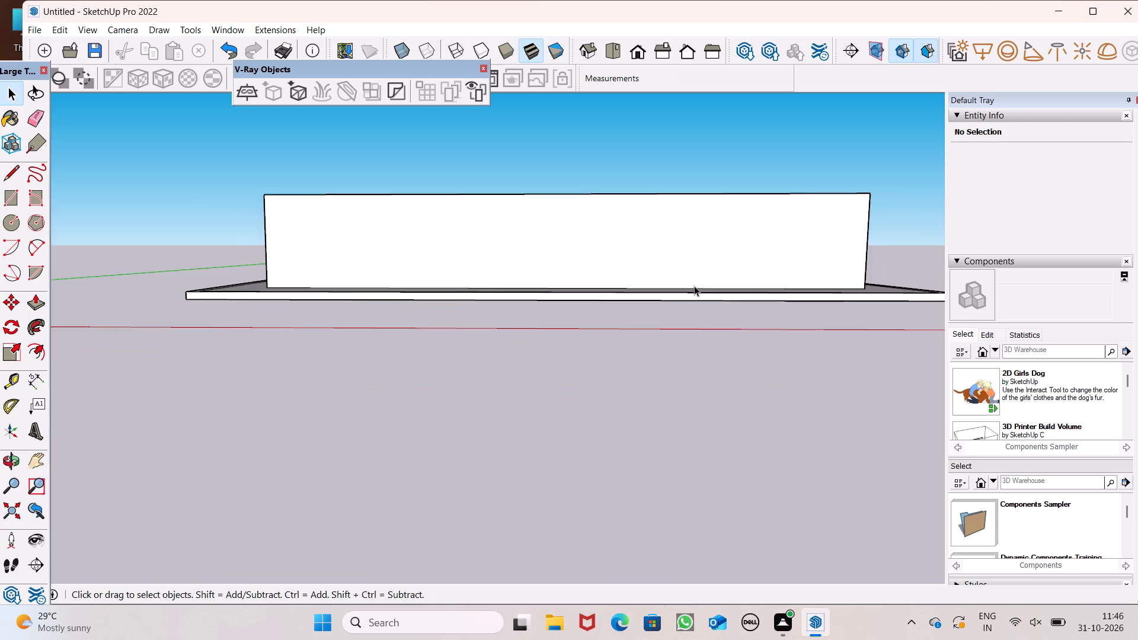
{"action": "middle_click_drag", "start_coordinate": [694, 286], "coordinate": [699, 409]}
Undo all the modelling, from the wall and slab extrusions back through the guides and outlines to an empty model.
{"action": "key", "text": "ctrl+z"}
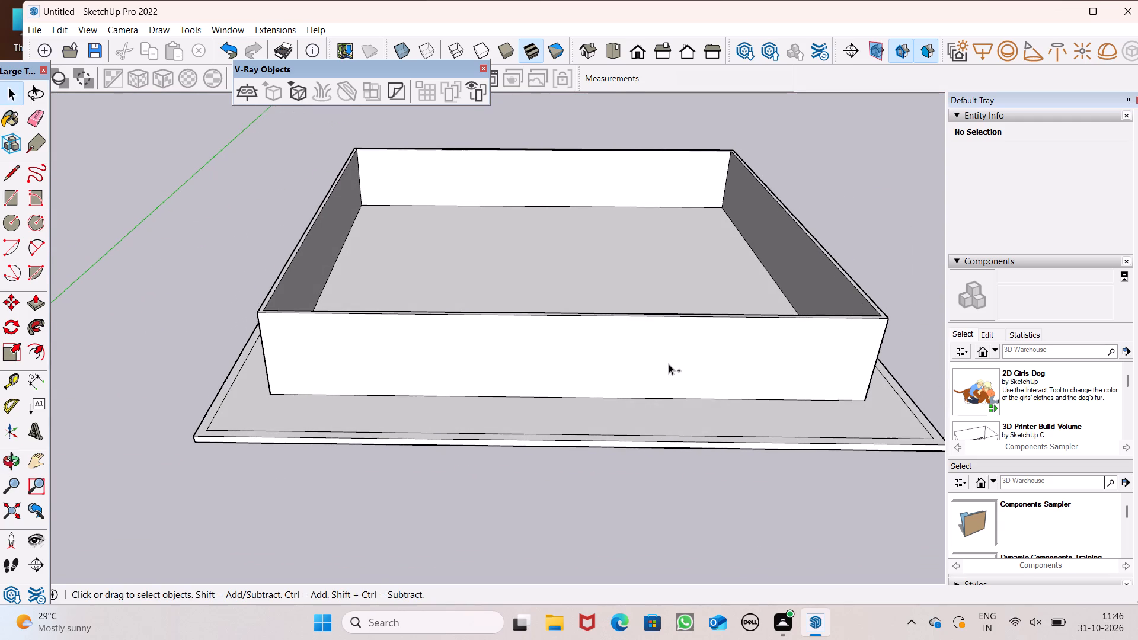
{"action": "key", "text": "ctrl+z"}
{"action": "key", "text": "ctrl+z"}
{"action": "key", "text": "ctrl+z"}
{"action": "key", "text": "ctrl+z"}
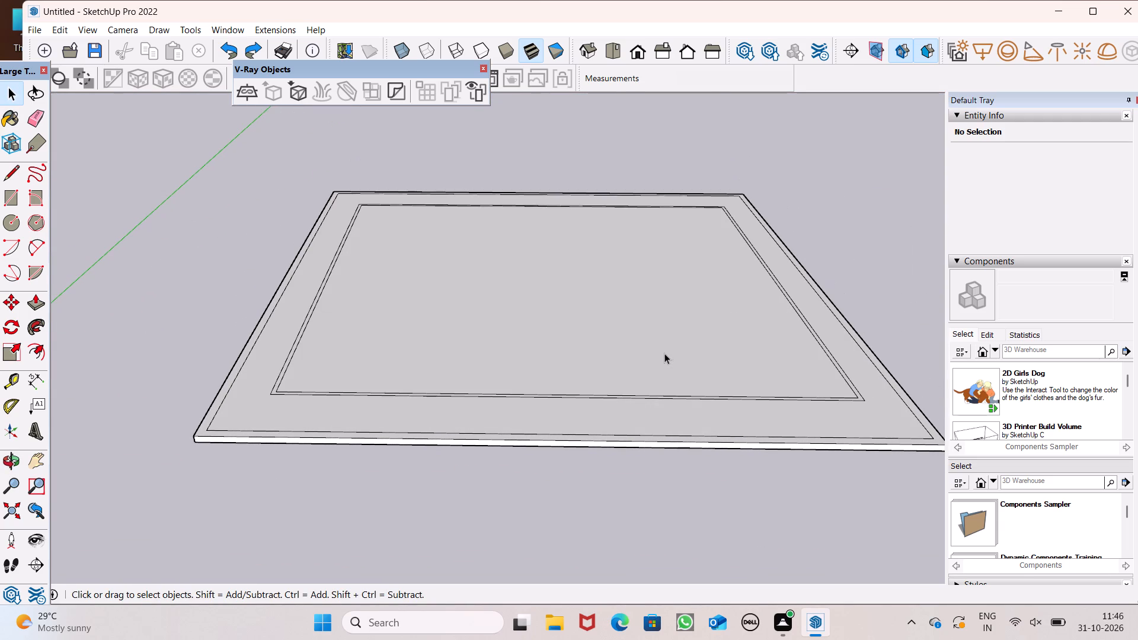
{"action": "key", "text": "ctrl+z"}
{"action": "key", "text": "ctrl+z"}
{"action": "key", "text": "ctrl+z"}
{"action": "key", "text": "ctrl+z"}
{"action": "key", "text": "ctrl+z"}
{"action": "key", "text": "ctrl+z"}
{"action": "key", "text": "ctrl+z"}
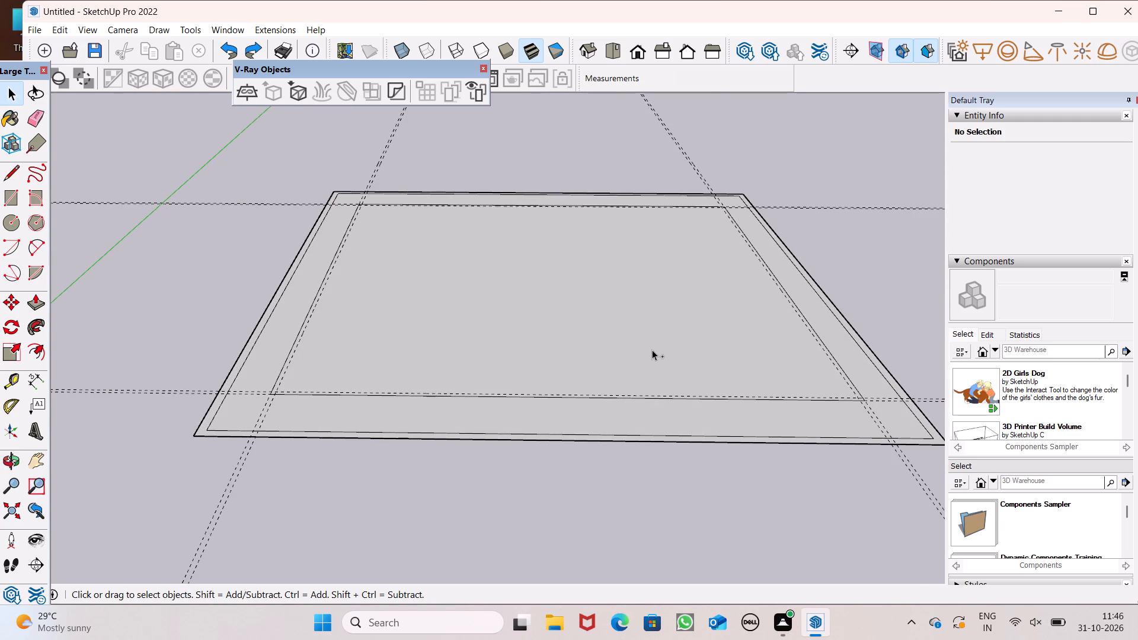
{"action": "key", "text": "ctrl+z"}
{"action": "key", "text": "ctrl+z"}
{"action": "key", "text": "ctrl+z"}
{"action": "key", "text": "ctrl+z"}
{"action": "key", "text": "ctrl+z"}
{"action": "key", "text": "ctrl+z"}
{"action": "key", "text": "ctrl+z"}
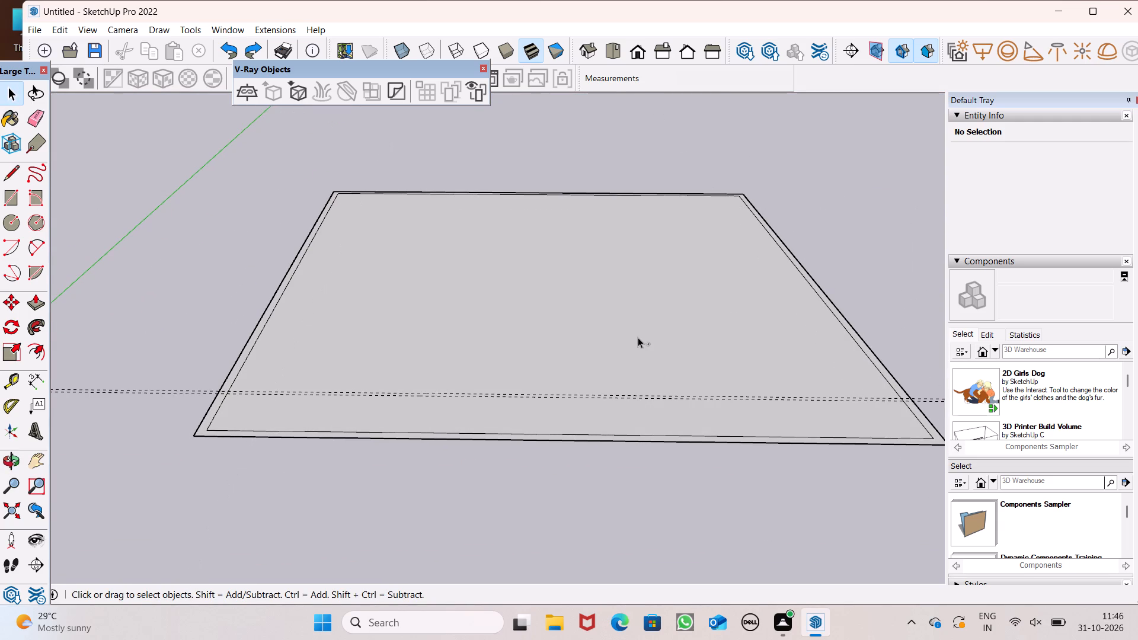
{"action": "key", "text": "ctrl+z"}
{"action": "key", "text": "ctrl+z"}
{"action": "type", "text": "zz"}
{"action": "key", "text": "ctrl+z"}
{"action": "key", "text": "ctrl+z"}
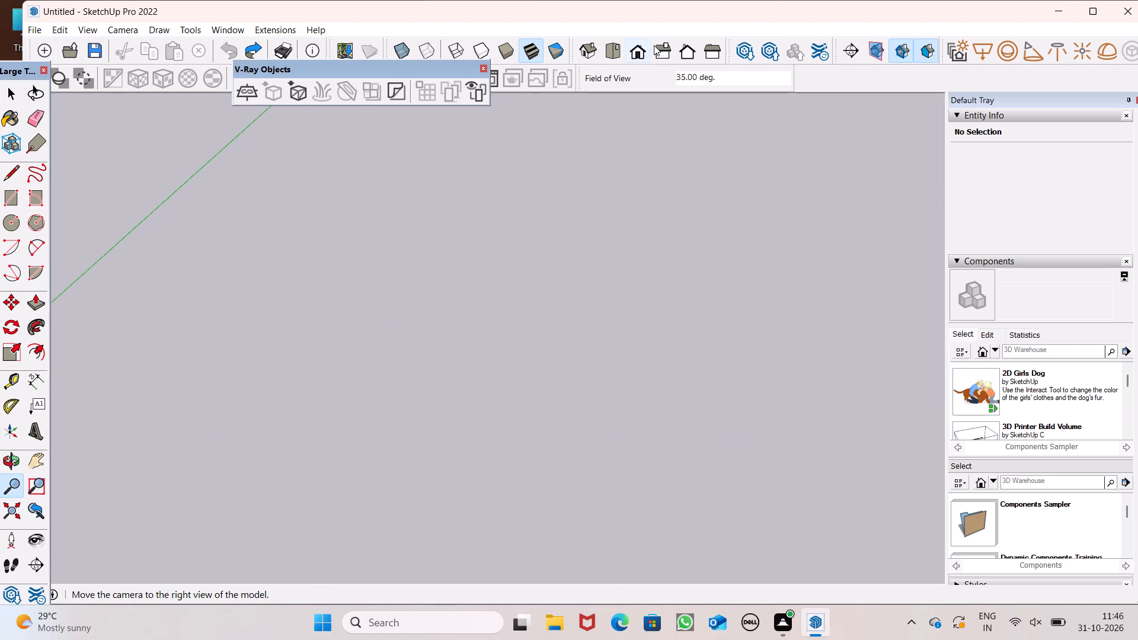
Switch to the top view of the empty model, with the drawing area beside the axes origin in view.
{"action": "left_click", "coordinate": [613, 44]}
{"action": "scroll", "coordinate": [354, 398], "scroll_direction": "down", "scroll_amount": 6}
{"action": "scroll", "coordinate": [261, 460], "scroll_direction": "down", "scroll_amount": 2}
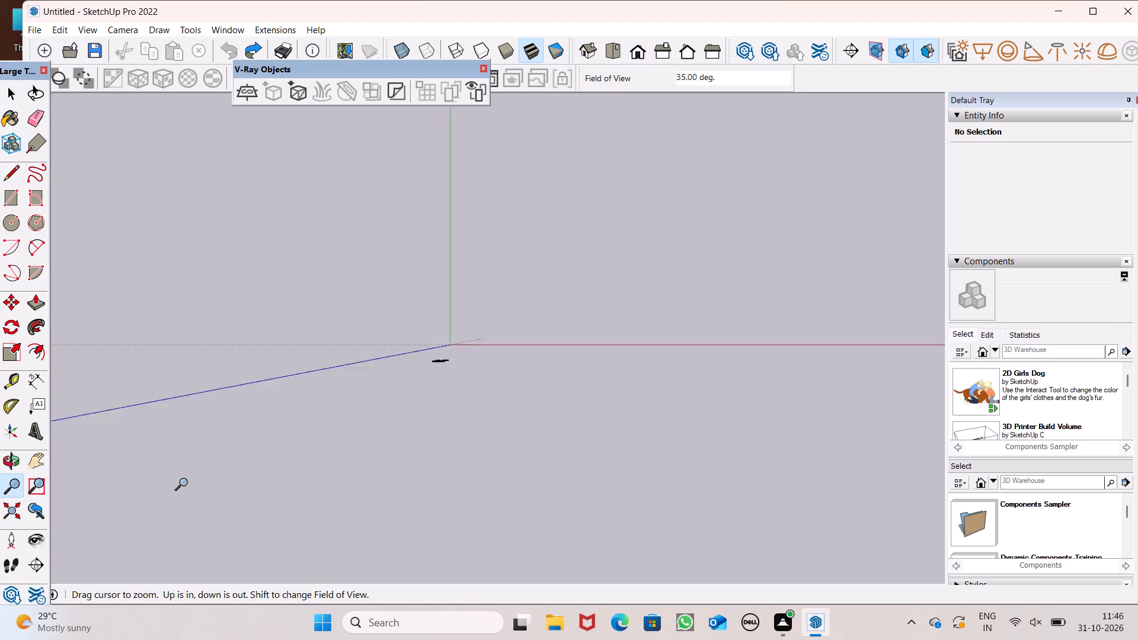
{"action": "scroll", "coordinate": [186, 482], "scroll_direction": "down", "scroll_amount": 3}
{"action": "scroll", "coordinate": [653, 284], "scroll_direction": "down", "scroll_amount": 3}
{"action": "scroll", "coordinate": [600, 238], "scroll_direction": "up", "scroll_amount": 6}
{"action": "scroll", "coordinate": [486, 421], "scroll_direction": "up", "scroll_amount": 2}
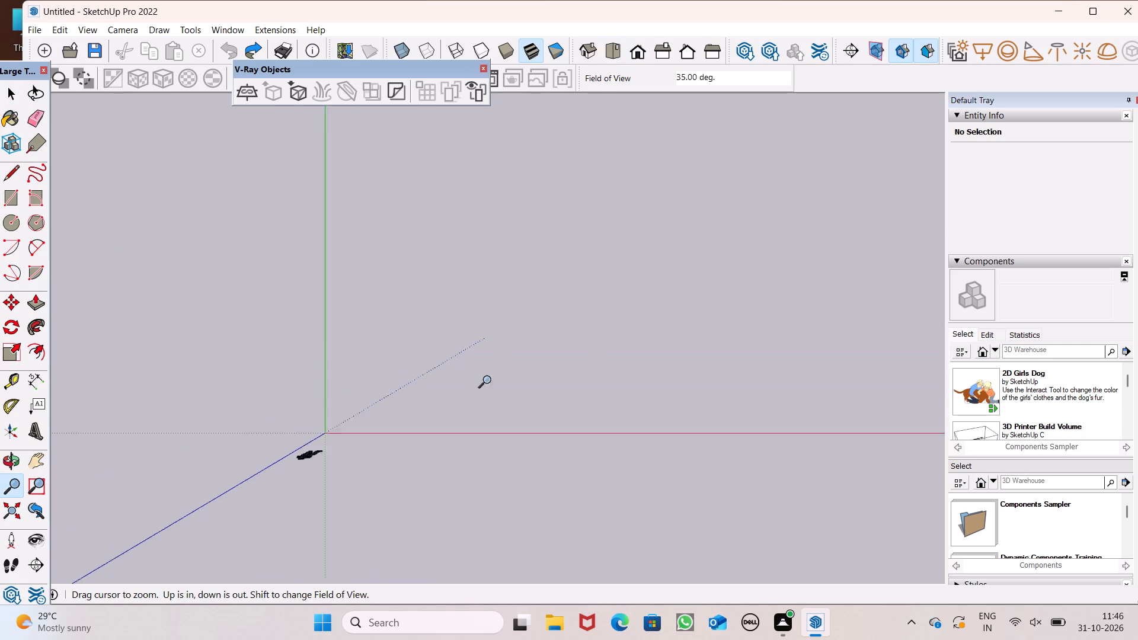
{"action": "scroll", "coordinate": [490, 380], "scroll_direction": "up", "scroll_amount": 2}
{"action": "scroll", "coordinate": [327, 320], "scroll_direction": "down", "scroll_amount": 5}
{"action": "scroll", "coordinate": [426, 282], "scroll_direction": "up", "scroll_amount": 5}
{"action": "scroll", "coordinate": [332, 268], "scroll_direction": "up", "scroll_amount": 2}
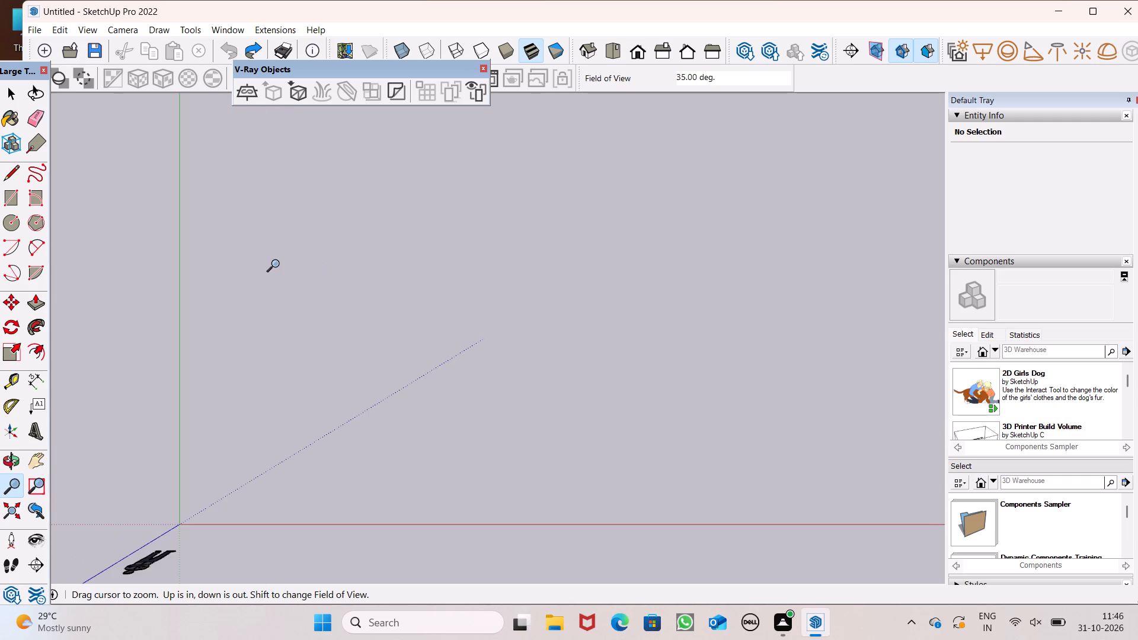
{"action": "scroll", "coordinate": [278, 264], "scroll_direction": "down", "scroll_amount": 4}
{"action": "scroll", "coordinate": [331, 459], "scroll_direction": "down", "scroll_amount": 6}
{"action": "scroll", "coordinate": [511, 490], "scroll_direction": "up", "scroll_amount": 4}
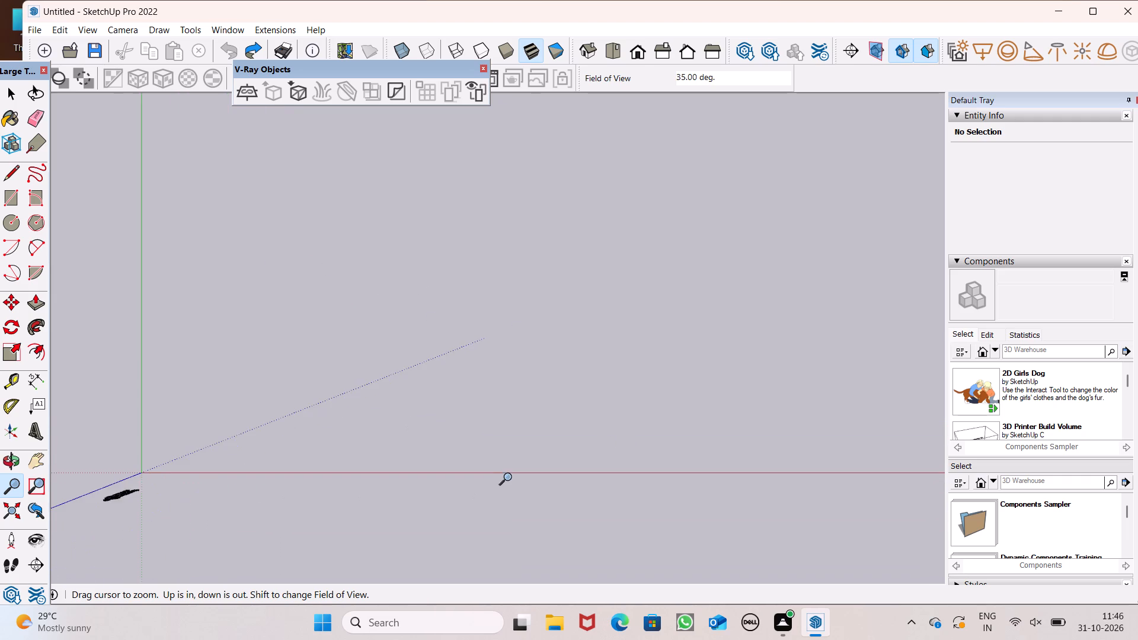
{"action": "scroll", "coordinate": [238, 273], "scroll_direction": "up", "scroll_amount": 4}
{"action": "scroll", "coordinate": [224, 267], "scroll_direction": "down", "scroll_amount": 4}
{"action": "scroll", "coordinate": [101, 231], "scroll_direction": "up", "scroll_amount": 2}
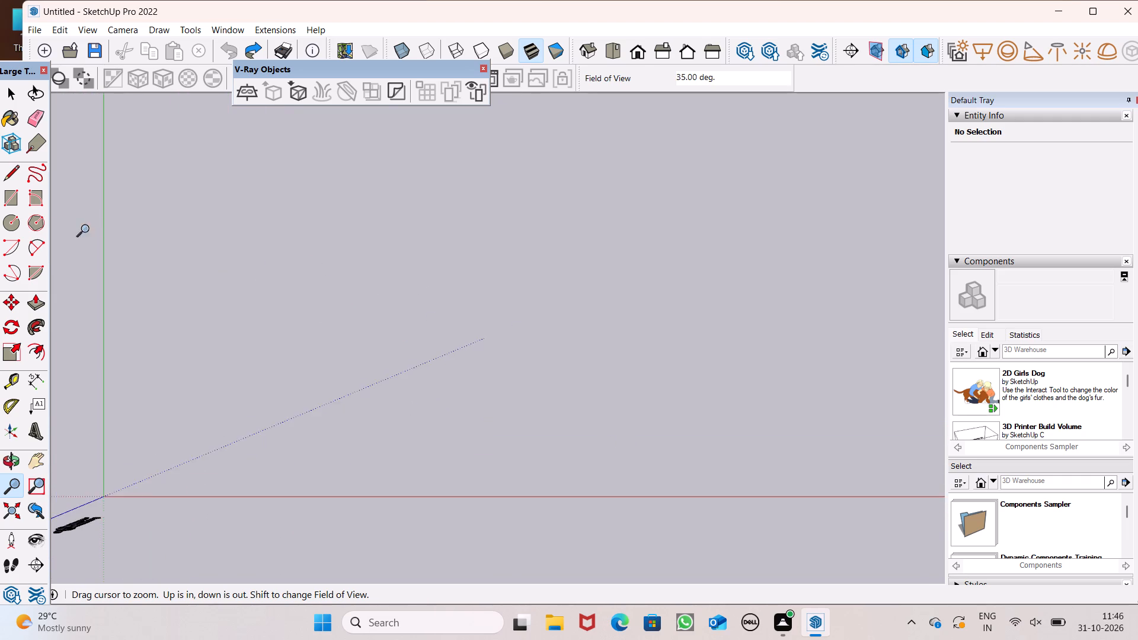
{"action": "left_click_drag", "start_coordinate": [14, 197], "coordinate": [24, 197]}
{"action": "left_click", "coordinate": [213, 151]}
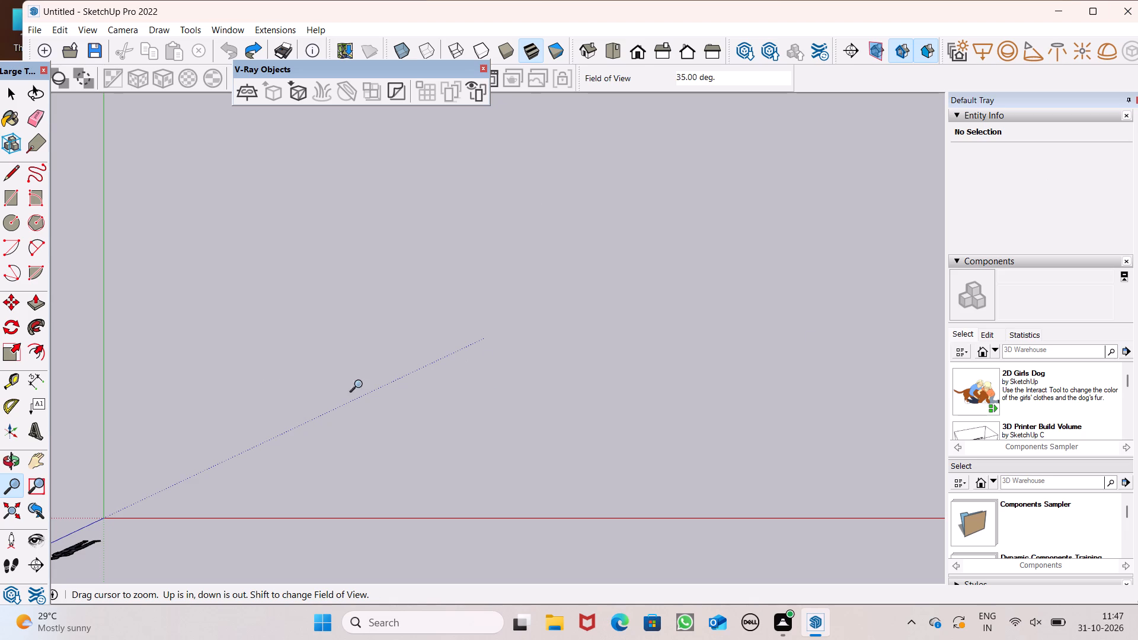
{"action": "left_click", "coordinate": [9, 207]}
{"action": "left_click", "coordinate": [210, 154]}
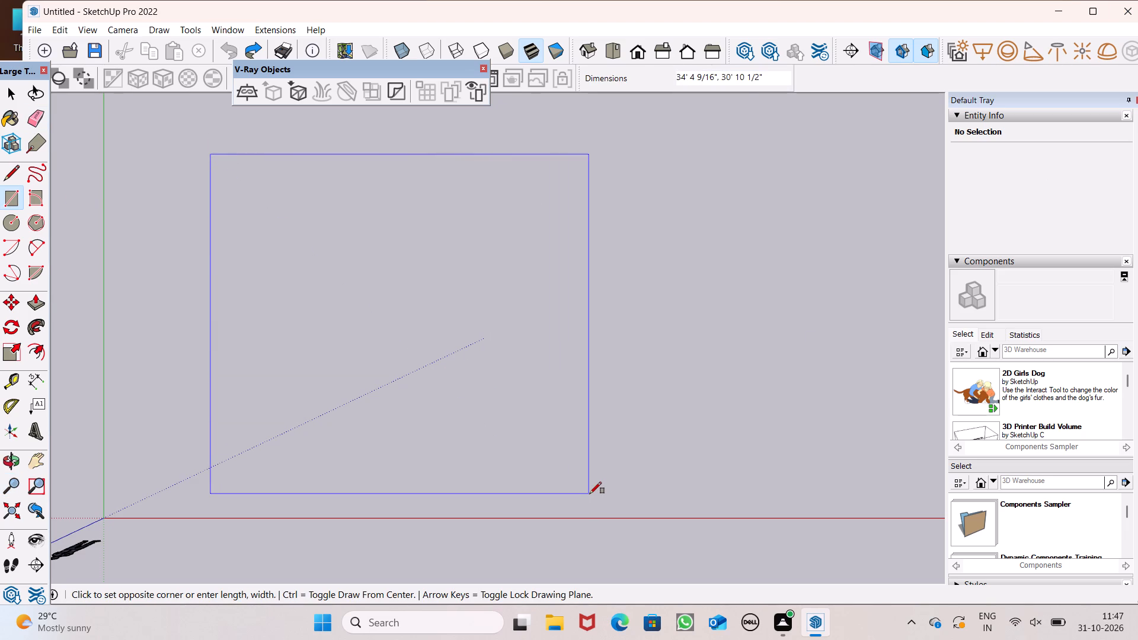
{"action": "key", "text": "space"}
Draw a new rectangle on the ground plane near the axes origin, between the positive red and green axes.
{"action": "scroll", "coordinate": [522, 473], "scroll_direction": "down", "scroll_amount": 6}
{"action": "scroll", "coordinate": [294, 480], "scroll_direction": "down", "scroll_amount": 7}
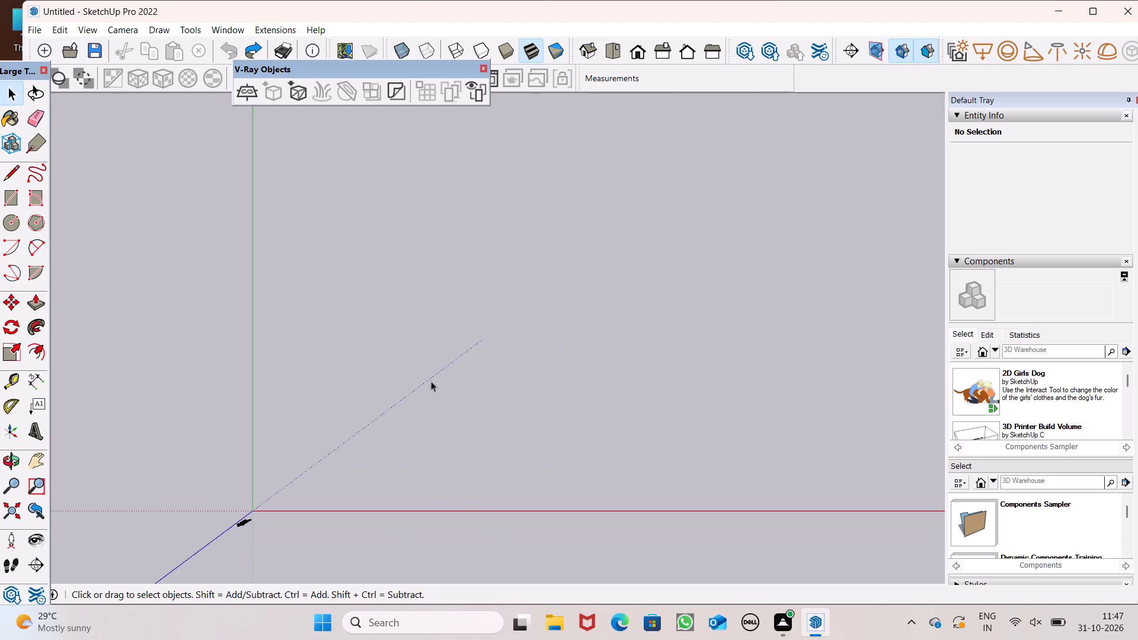
{"action": "scroll", "coordinate": [472, 168], "scroll_direction": "up", "scroll_amount": 5}
{"action": "scroll", "coordinate": [320, 203], "scroll_direction": "down", "scroll_amount": 6}
{"action": "scroll", "coordinate": [219, 292], "scroll_direction": "down", "scroll_amount": 8}
{"action": "scroll", "coordinate": [140, 371], "scroll_direction": "down", "scroll_amount": 3}
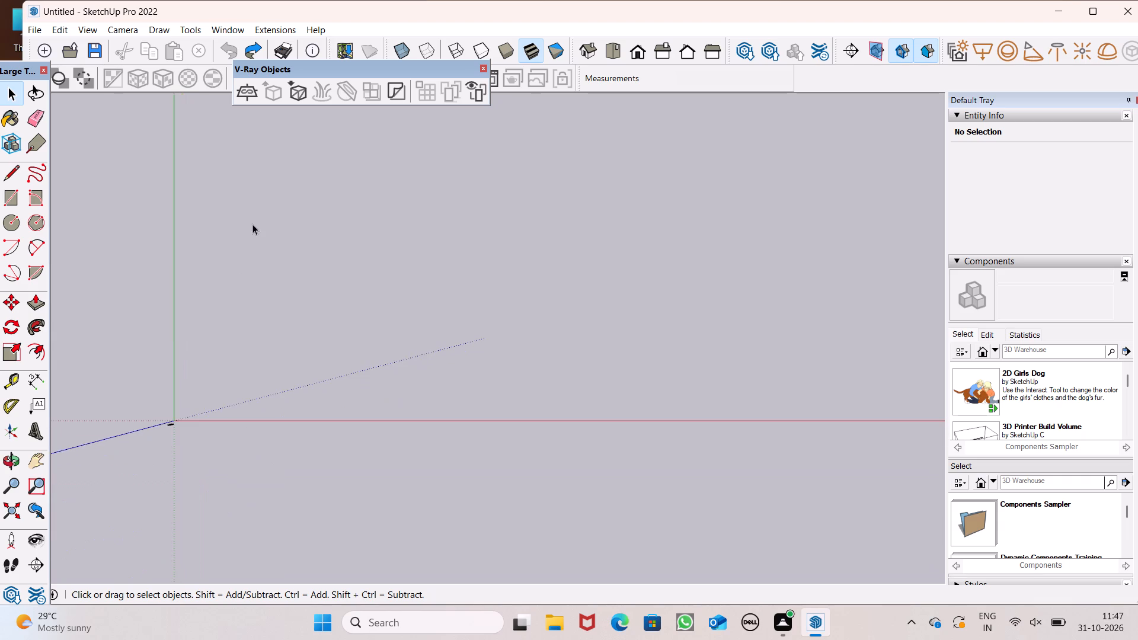
{"action": "scroll", "coordinate": [252, 224], "scroll_direction": "up", "scroll_amount": 6}
{"action": "left_click_drag", "start_coordinate": [9, 198], "coordinate": [39, 198]}
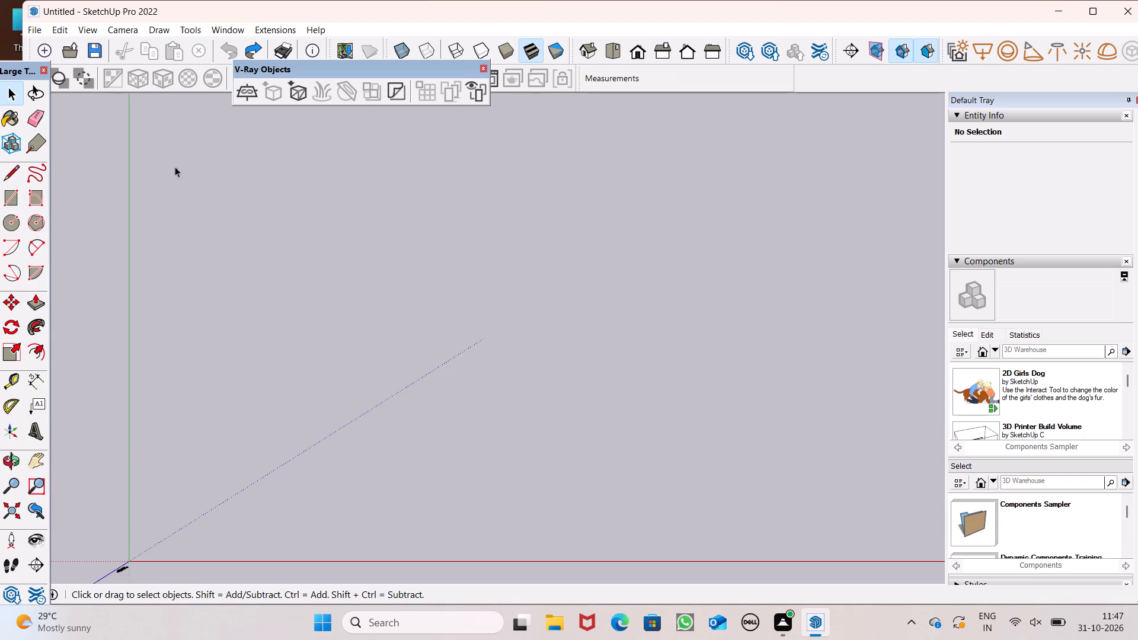
{"action": "left_click", "coordinate": [14, 204]}
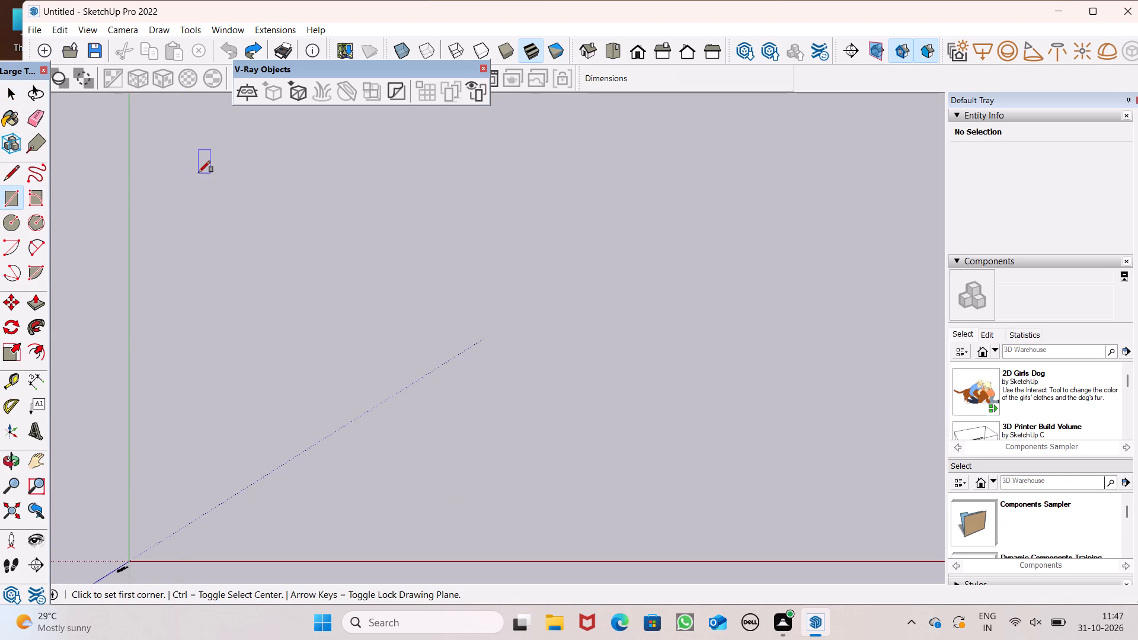
{"action": "left_click", "coordinate": [199, 172]}
{"action": "scroll", "coordinate": [508, 454], "scroll_direction": "down", "scroll_amount": 3}
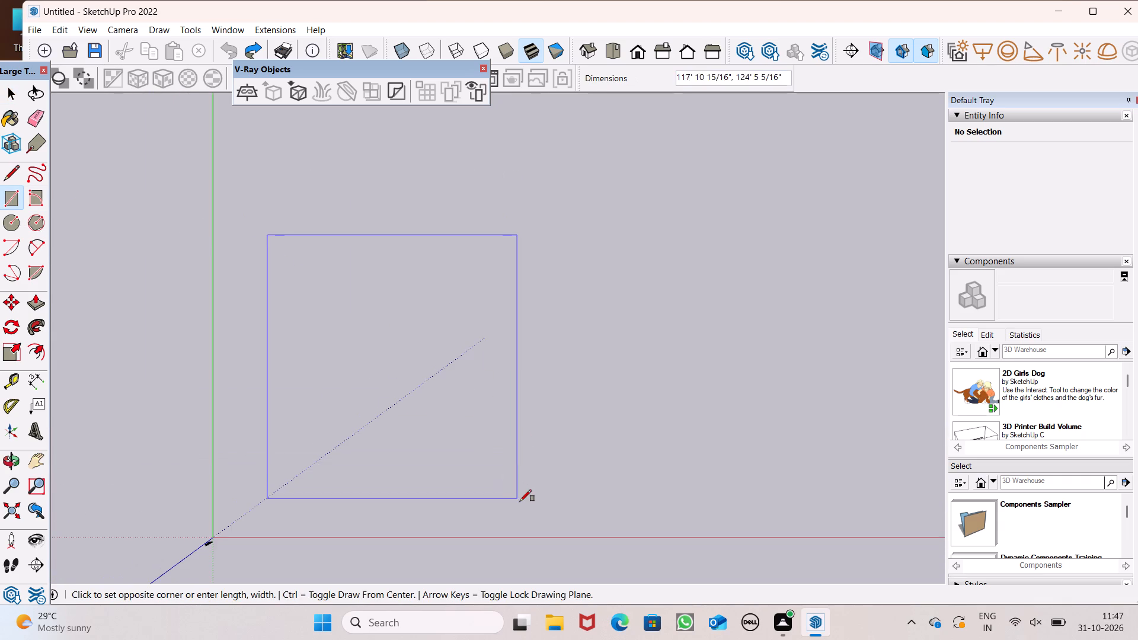
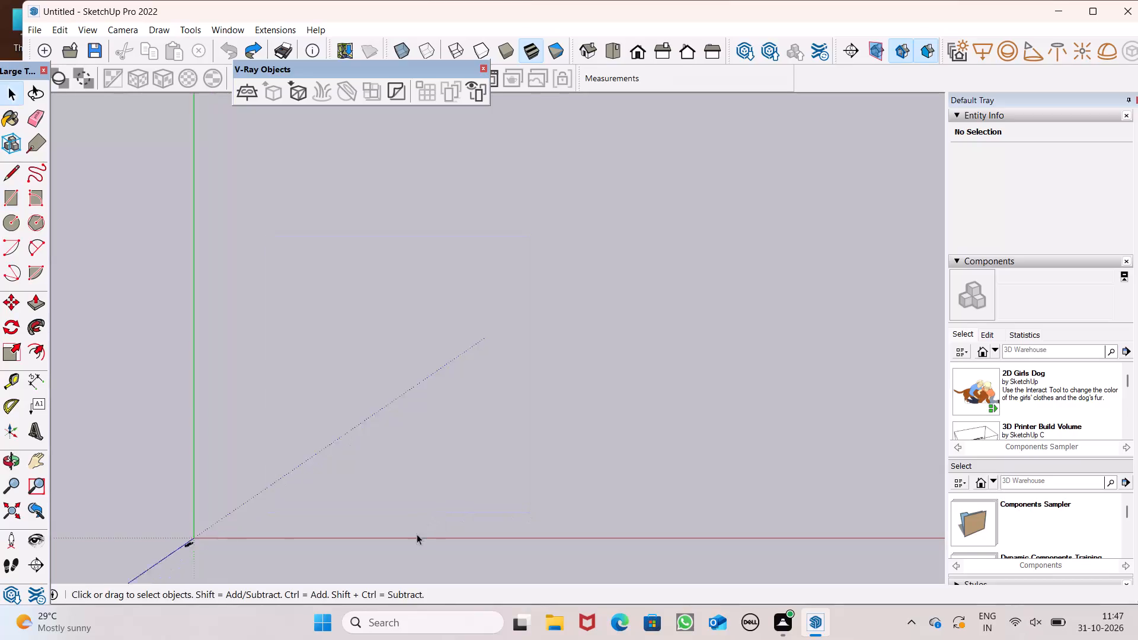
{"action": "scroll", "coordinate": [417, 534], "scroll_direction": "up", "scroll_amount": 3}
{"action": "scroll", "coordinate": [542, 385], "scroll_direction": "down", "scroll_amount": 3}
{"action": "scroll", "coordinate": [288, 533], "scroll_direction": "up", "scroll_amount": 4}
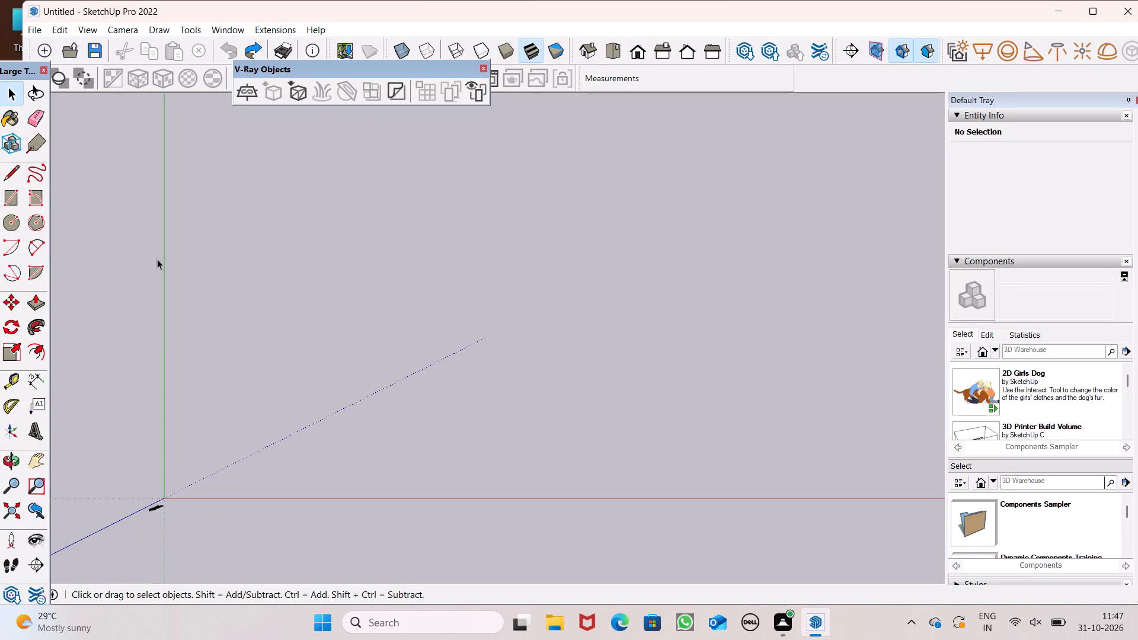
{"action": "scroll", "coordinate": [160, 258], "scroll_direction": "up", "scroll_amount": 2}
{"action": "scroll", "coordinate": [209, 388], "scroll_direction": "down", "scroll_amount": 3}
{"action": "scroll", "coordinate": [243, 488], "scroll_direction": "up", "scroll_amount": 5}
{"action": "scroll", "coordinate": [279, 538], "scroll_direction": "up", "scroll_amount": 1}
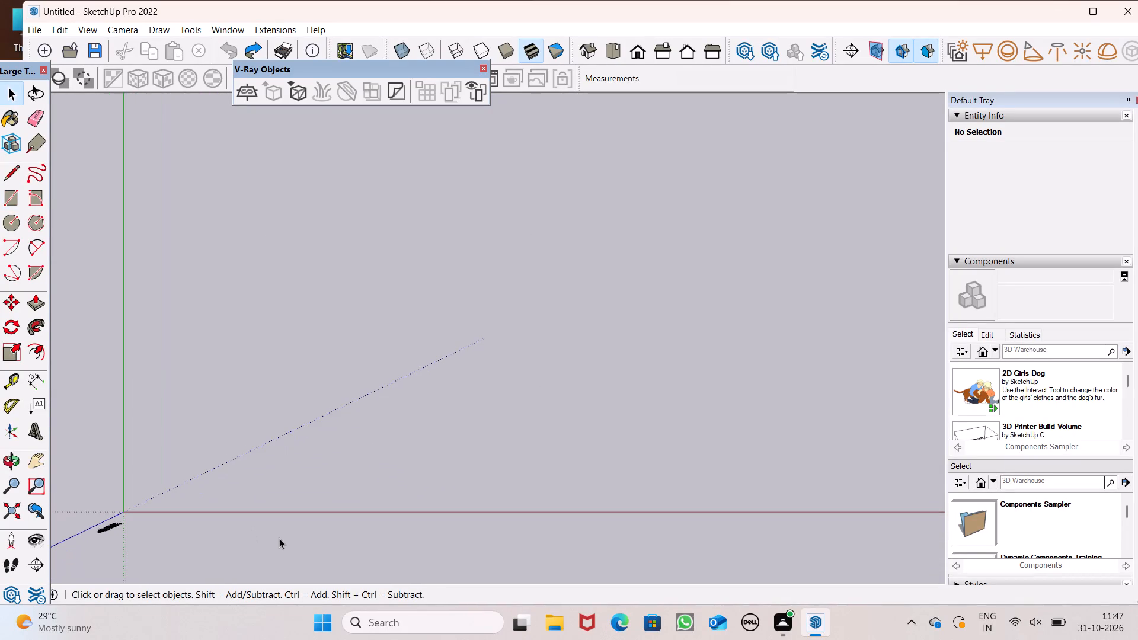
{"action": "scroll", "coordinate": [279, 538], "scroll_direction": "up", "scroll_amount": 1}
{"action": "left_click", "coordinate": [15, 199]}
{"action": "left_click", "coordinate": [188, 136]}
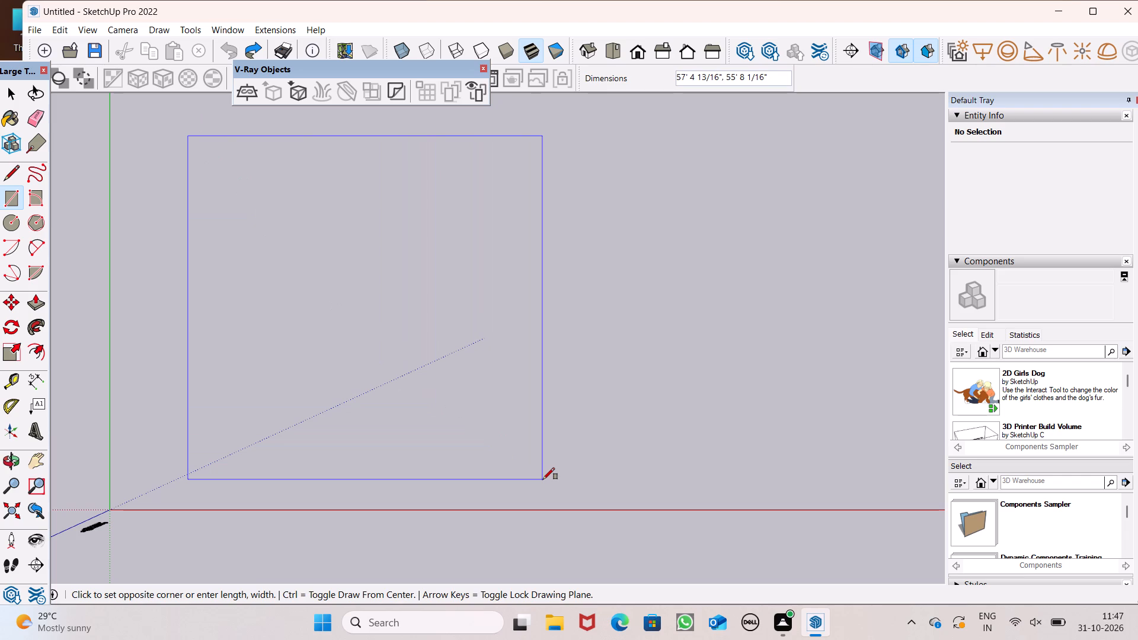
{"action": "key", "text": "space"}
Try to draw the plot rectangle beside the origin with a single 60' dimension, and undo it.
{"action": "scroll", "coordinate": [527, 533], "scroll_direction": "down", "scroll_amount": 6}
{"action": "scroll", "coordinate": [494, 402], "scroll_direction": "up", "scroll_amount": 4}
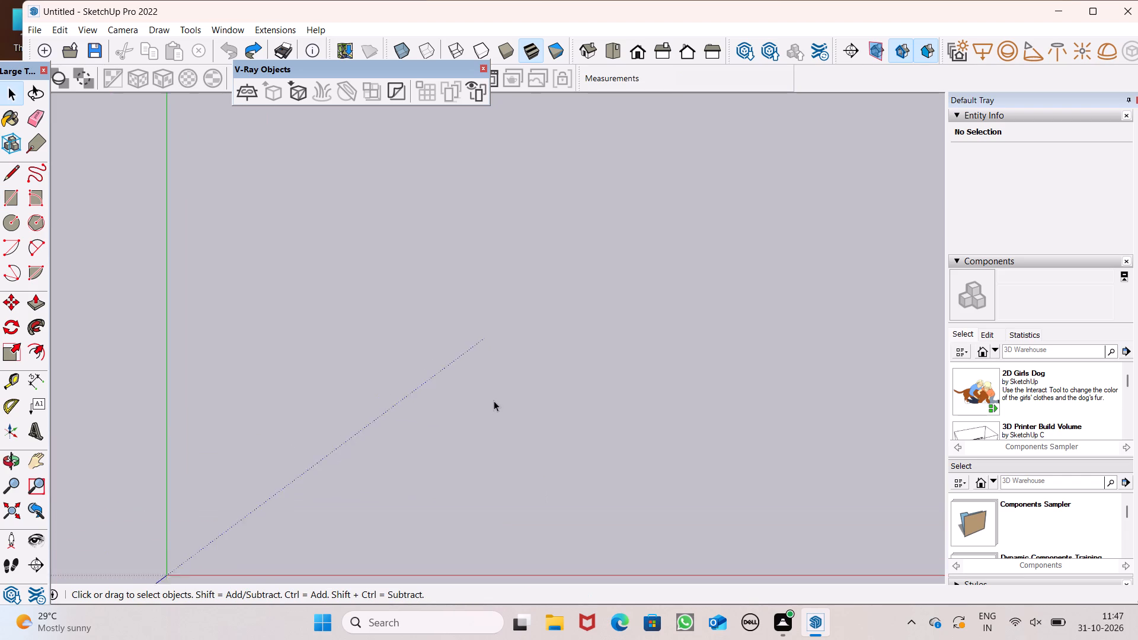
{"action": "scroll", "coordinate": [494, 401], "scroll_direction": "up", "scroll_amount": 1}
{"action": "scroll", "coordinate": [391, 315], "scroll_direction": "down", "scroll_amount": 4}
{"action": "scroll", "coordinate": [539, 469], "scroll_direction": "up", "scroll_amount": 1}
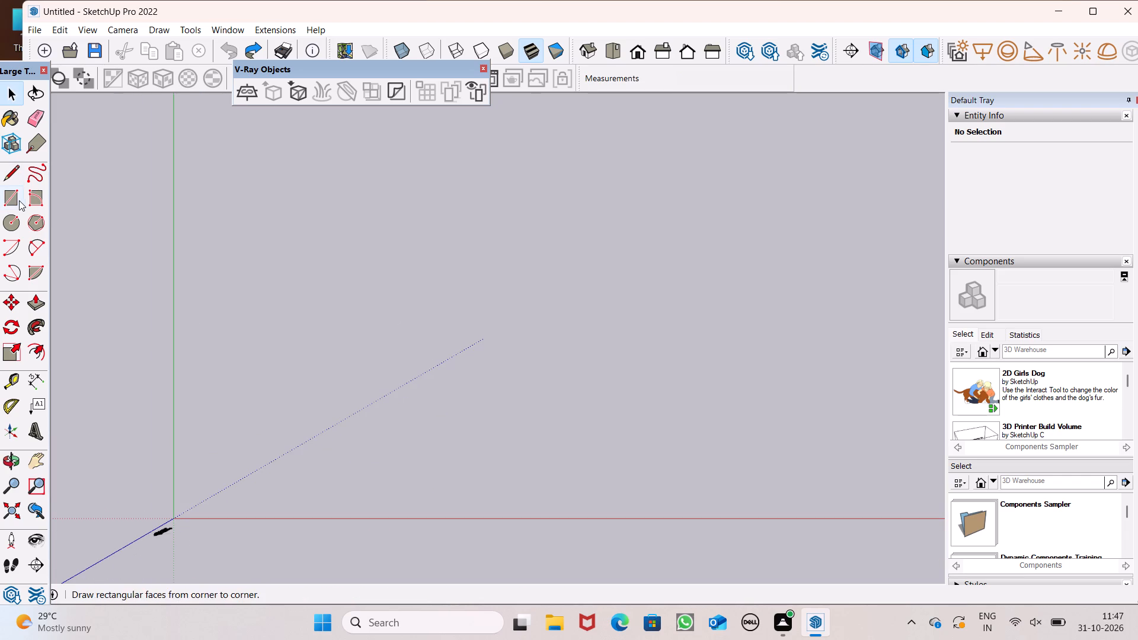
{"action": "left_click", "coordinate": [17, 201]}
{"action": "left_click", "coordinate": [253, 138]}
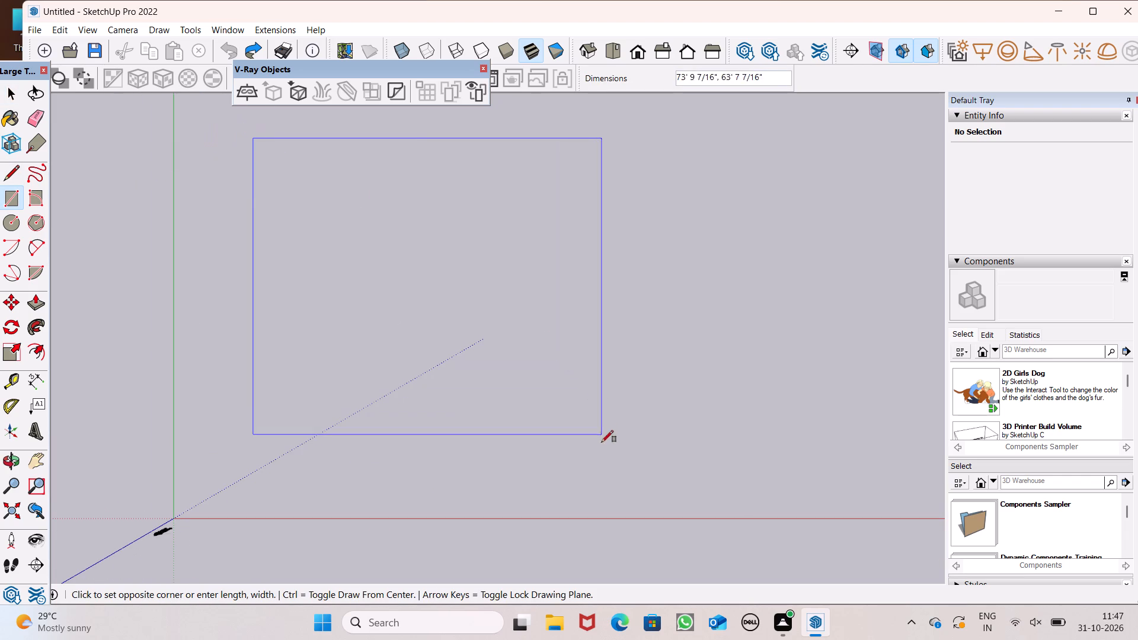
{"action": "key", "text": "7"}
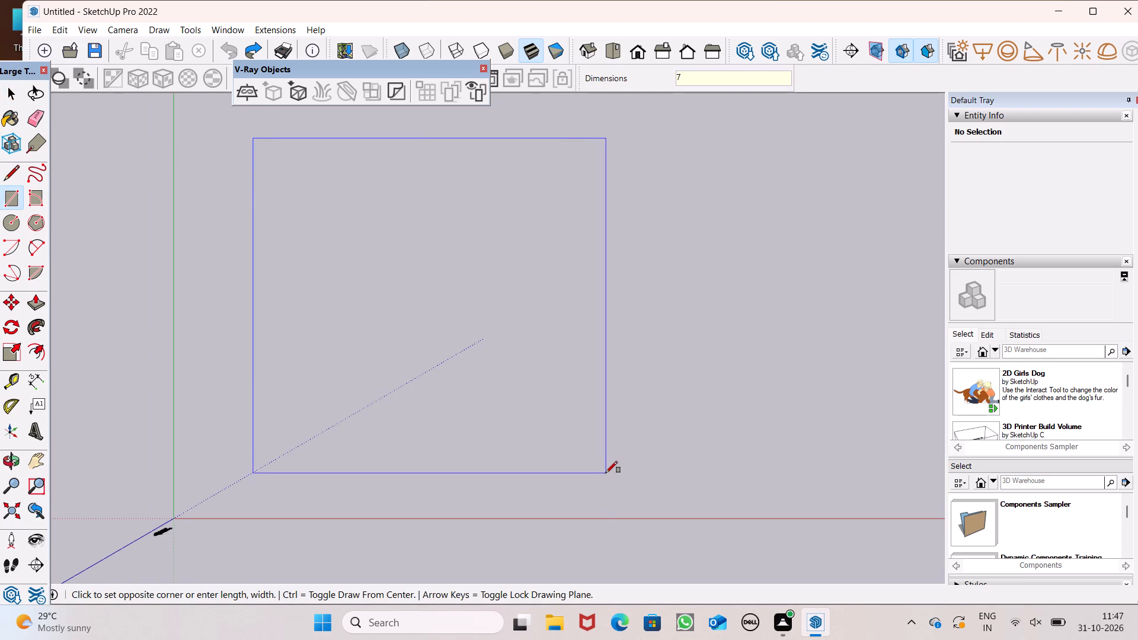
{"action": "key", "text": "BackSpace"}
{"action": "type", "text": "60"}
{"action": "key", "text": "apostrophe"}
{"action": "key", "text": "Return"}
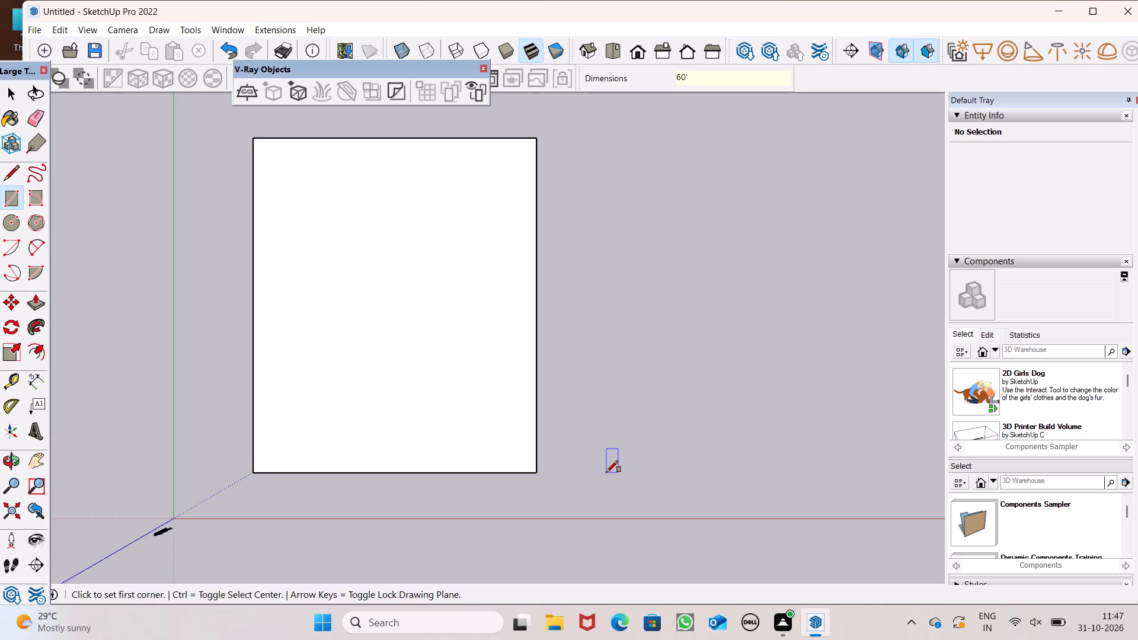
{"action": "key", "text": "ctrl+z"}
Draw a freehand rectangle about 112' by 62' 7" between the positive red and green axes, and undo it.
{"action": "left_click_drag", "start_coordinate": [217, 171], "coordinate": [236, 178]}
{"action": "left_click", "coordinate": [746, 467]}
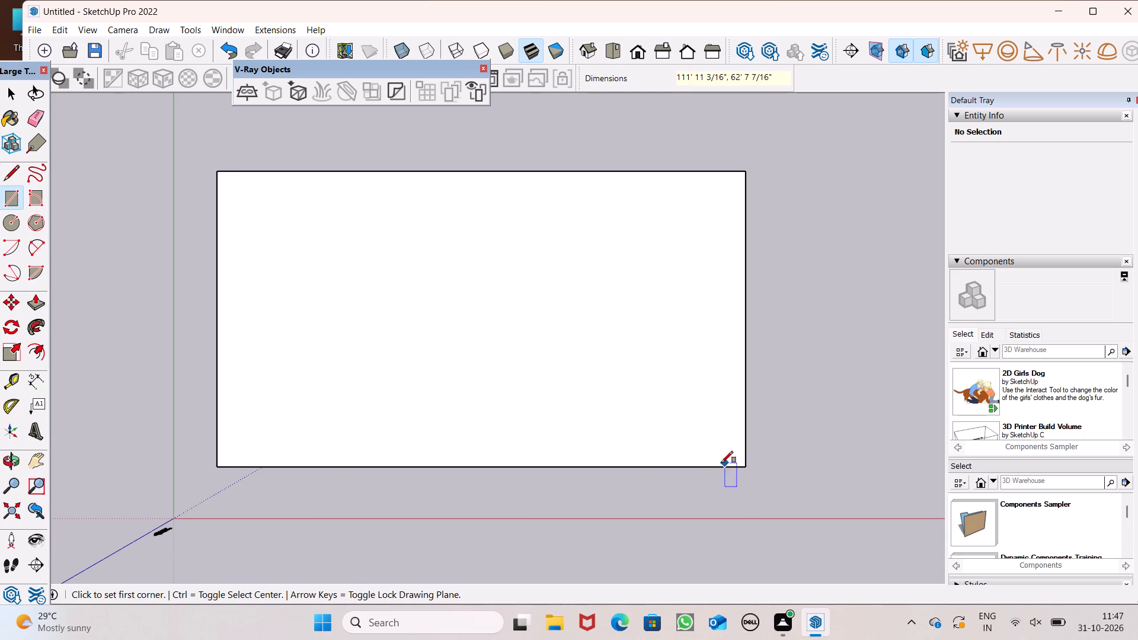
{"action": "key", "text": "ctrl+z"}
Draw a 60' by 60' plot rectangle on the ground between the positive red and green axes.
{"action": "left_click", "coordinate": [255, 156]}
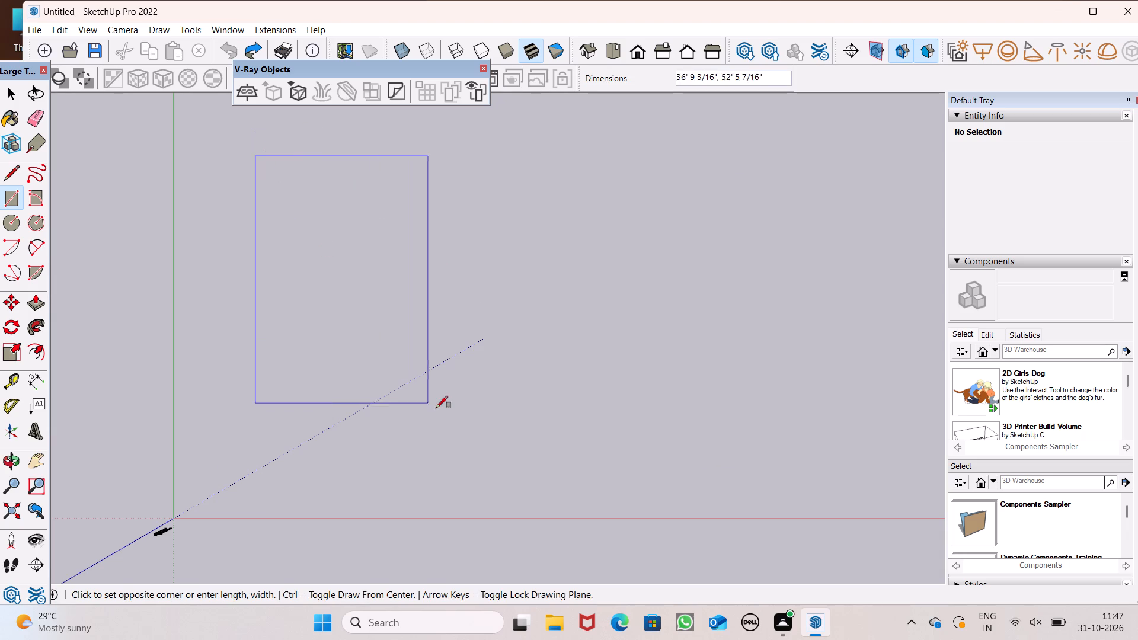
{"action": "type", "text": "60"}
{"action": "type", "text": "',60'"}
{"action": "key", "text": "Return"}
{"action": "key", "text": "space"}
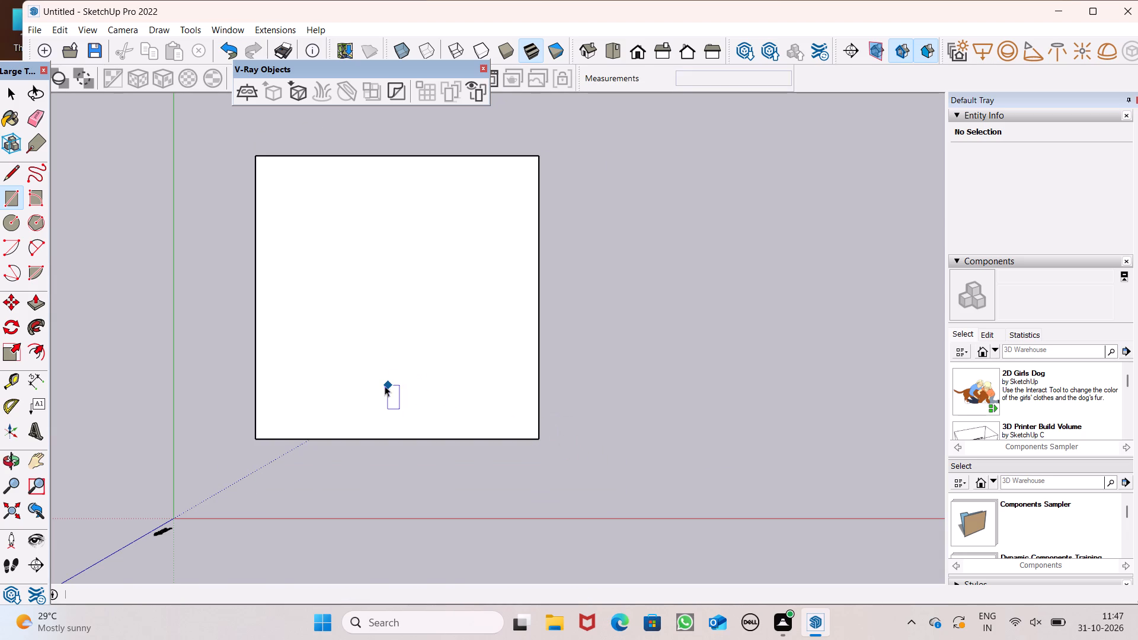
Extrude the square plot face by 9" with Push/Pull to form the base slab.
{"action": "scroll", "coordinate": [345, 388], "scroll_direction": "up", "scroll_amount": 2}
{"action": "scroll", "coordinate": [338, 418], "scroll_direction": "down", "scroll_amount": 5}
{"action": "scroll", "coordinate": [341, 314], "scroll_direction": "up", "scroll_amount": 3}
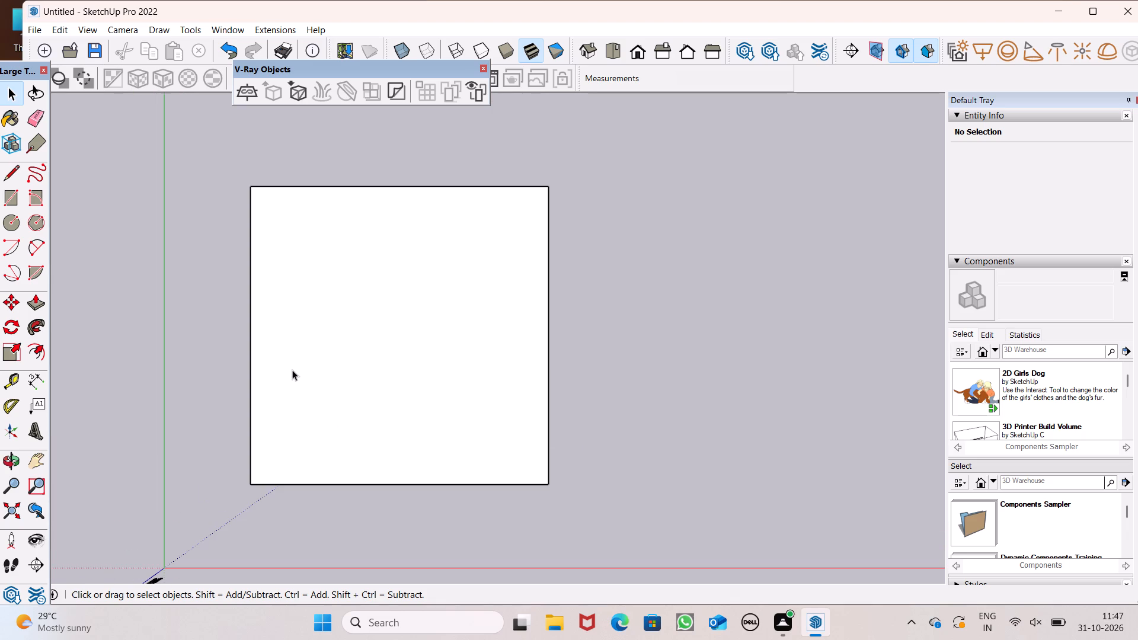
{"action": "left_click", "coordinate": [29, 297]}
{"action": "left_click_drag", "start_coordinate": [327, 482], "coordinate": [258, 437]}
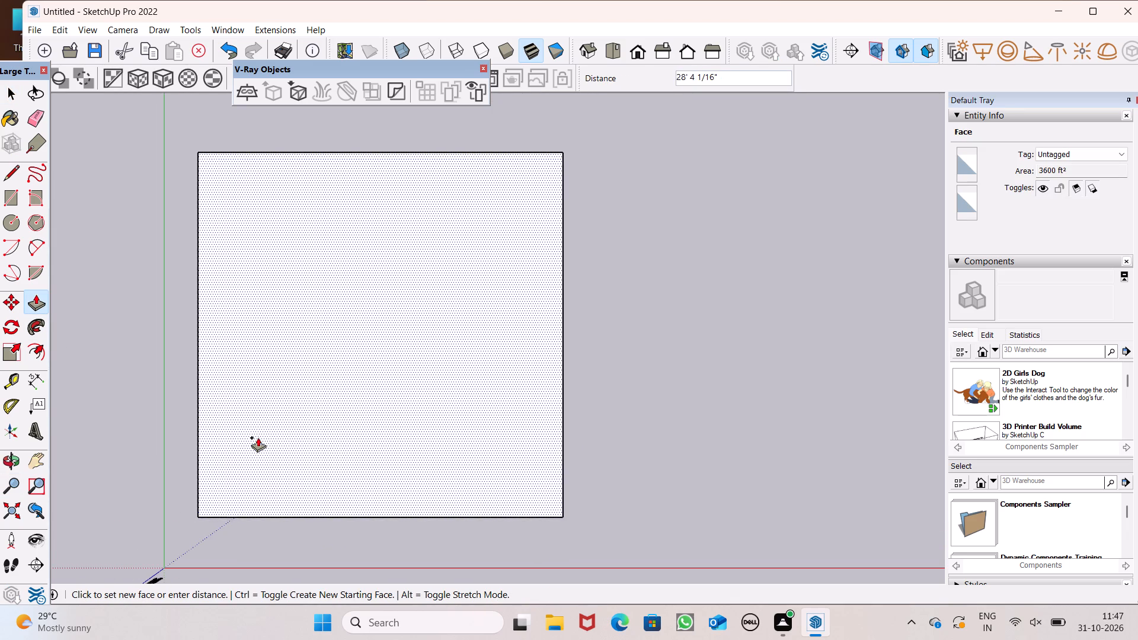
{"action": "left_click_drag", "start_coordinate": [258, 437], "coordinate": [253, 440]}
{"action": "type", "text": "9\""}
{"action": "key", "text": "Return"}
{"action": "scroll", "coordinate": [280, 478], "scroll_direction": "down", "scroll_amount": 2}
{"action": "middle_click_drag", "start_coordinate": [337, 517], "coordinate": [351, 146]}
{"action": "key", "text": "space"}
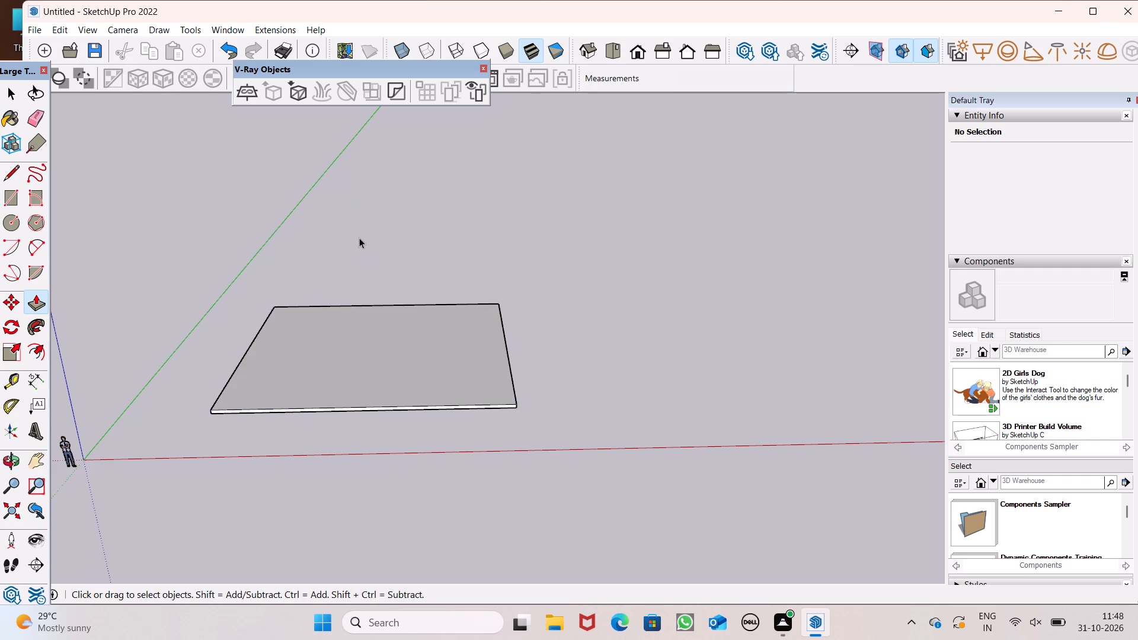
Examine the base slab from above and from a low angle, finishing in the top view.
{"action": "scroll", "coordinate": [359, 238], "scroll_direction": "down", "scroll_amount": 2}
{"action": "middle_click_drag", "start_coordinate": [374, 267], "coordinate": [357, 497]}
{"action": "left_click", "coordinate": [603, 63]}
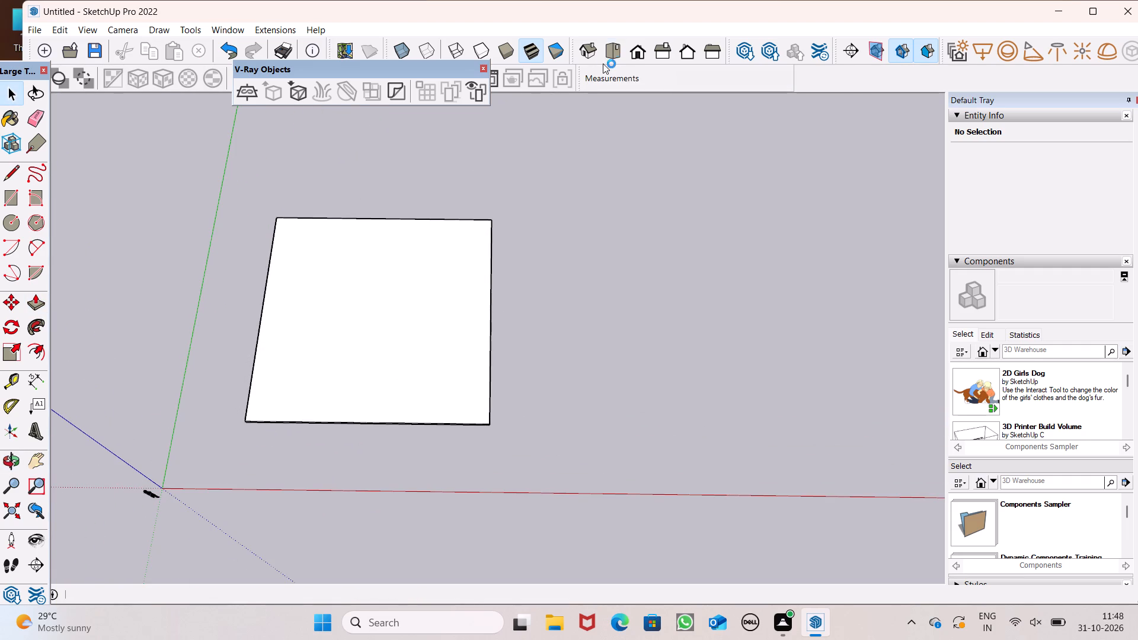
{"action": "left_click", "coordinate": [611, 51]}
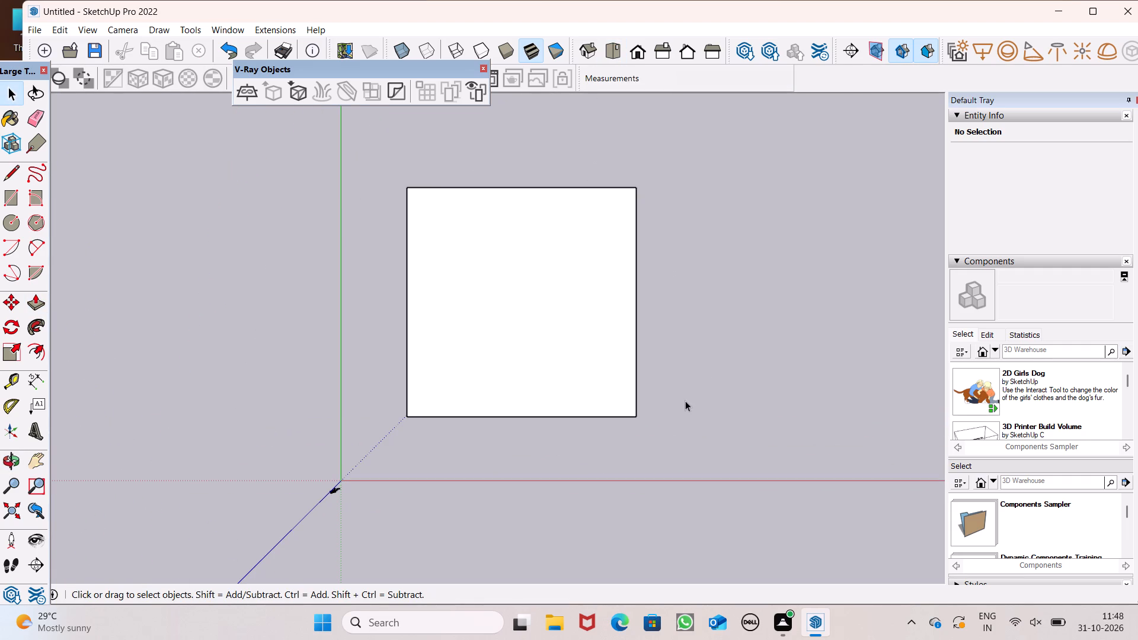
{"action": "middle_click_drag", "start_coordinate": [685, 400], "coordinate": [692, 47]}
{"action": "scroll", "coordinate": [542, 345], "scroll_direction": "up", "scroll_amount": 7}
{"action": "middle_click_drag", "start_coordinate": [524, 409], "coordinate": [795, 312]}
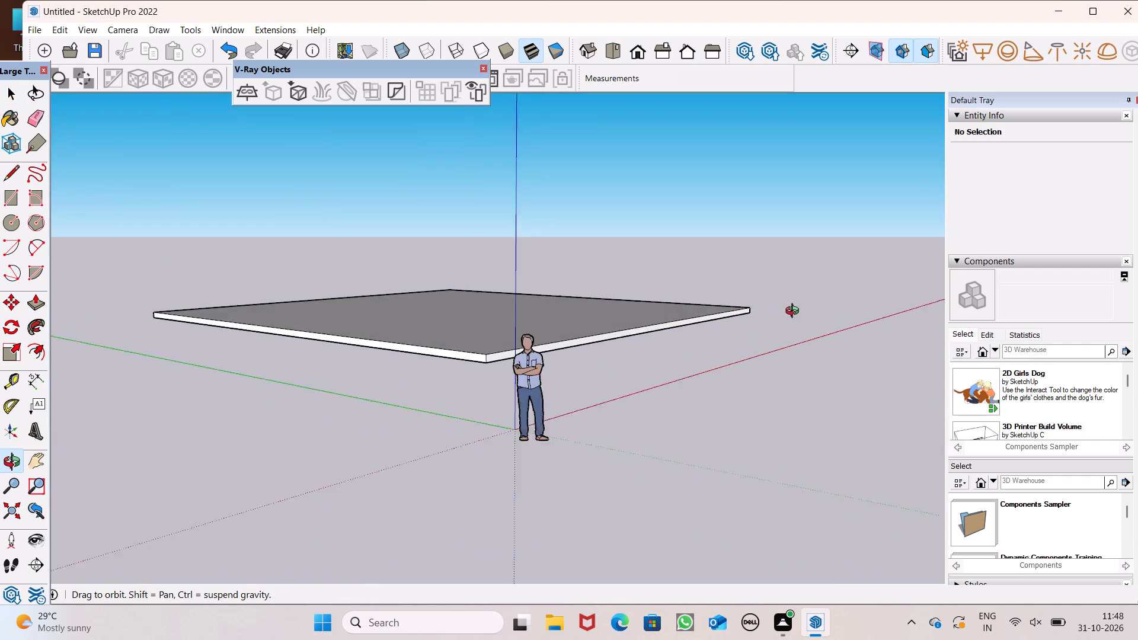
{"action": "middle_click_drag", "start_coordinate": [795, 312], "coordinate": [384, 618]}
{"action": "scroll", "coordinate": [404, 495], "scroll_direction": "up", "scroll_amount": 1}
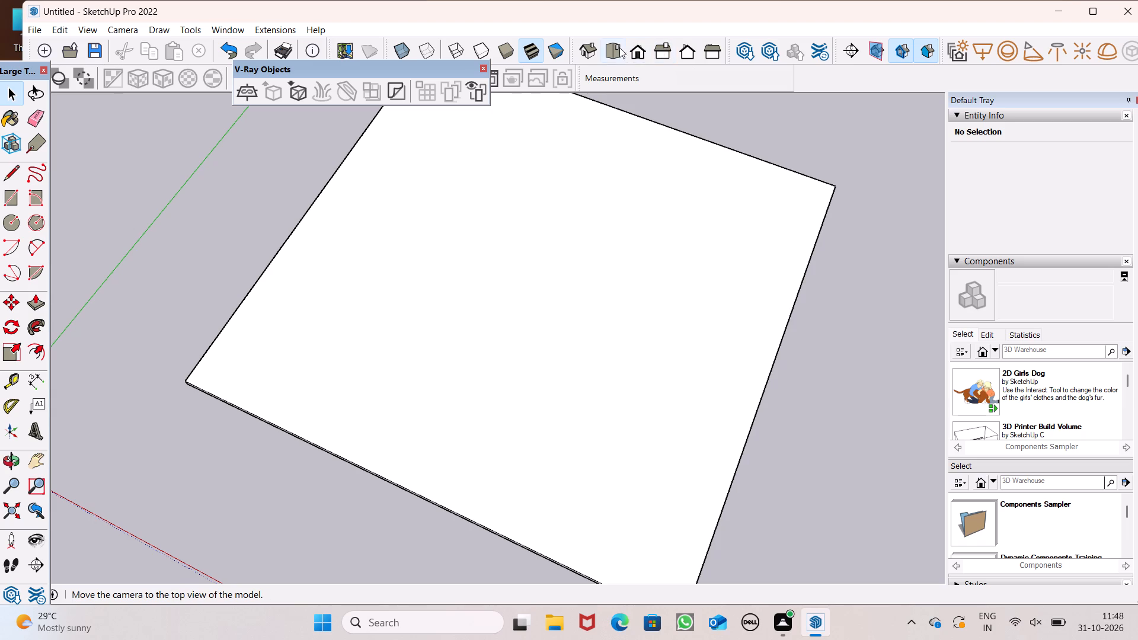
{"action": "left_click", "coordinate": [610, 49]}
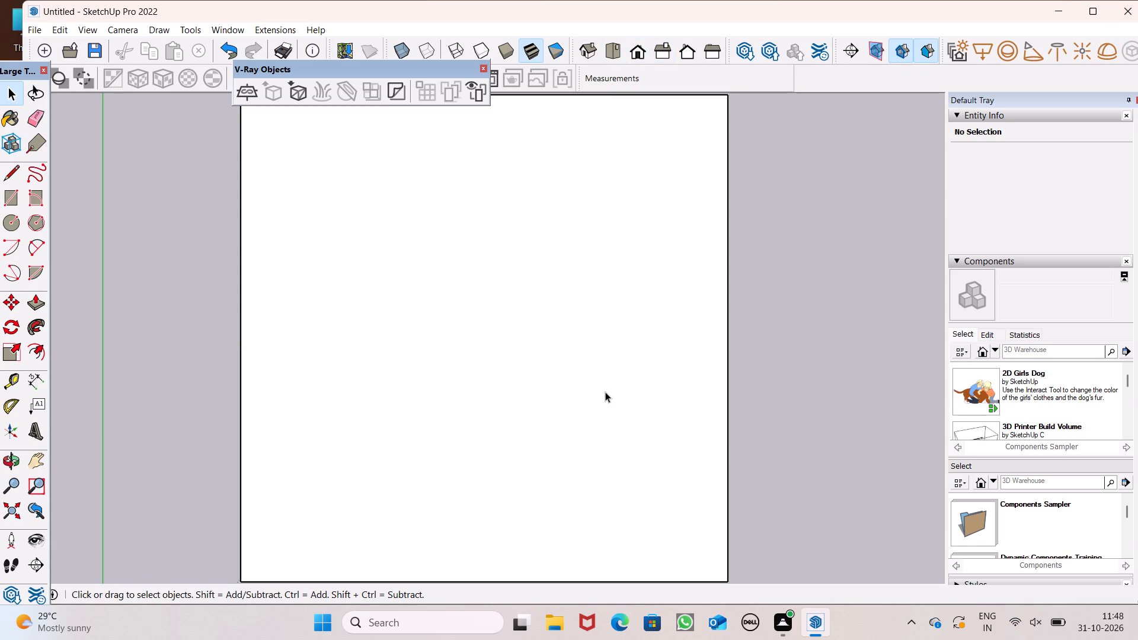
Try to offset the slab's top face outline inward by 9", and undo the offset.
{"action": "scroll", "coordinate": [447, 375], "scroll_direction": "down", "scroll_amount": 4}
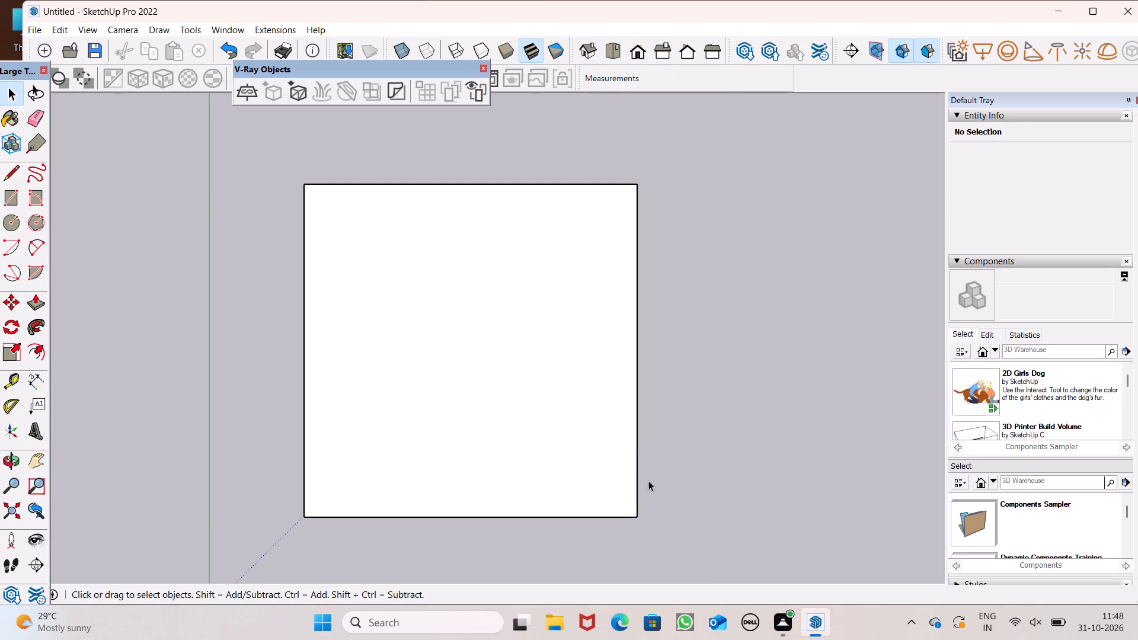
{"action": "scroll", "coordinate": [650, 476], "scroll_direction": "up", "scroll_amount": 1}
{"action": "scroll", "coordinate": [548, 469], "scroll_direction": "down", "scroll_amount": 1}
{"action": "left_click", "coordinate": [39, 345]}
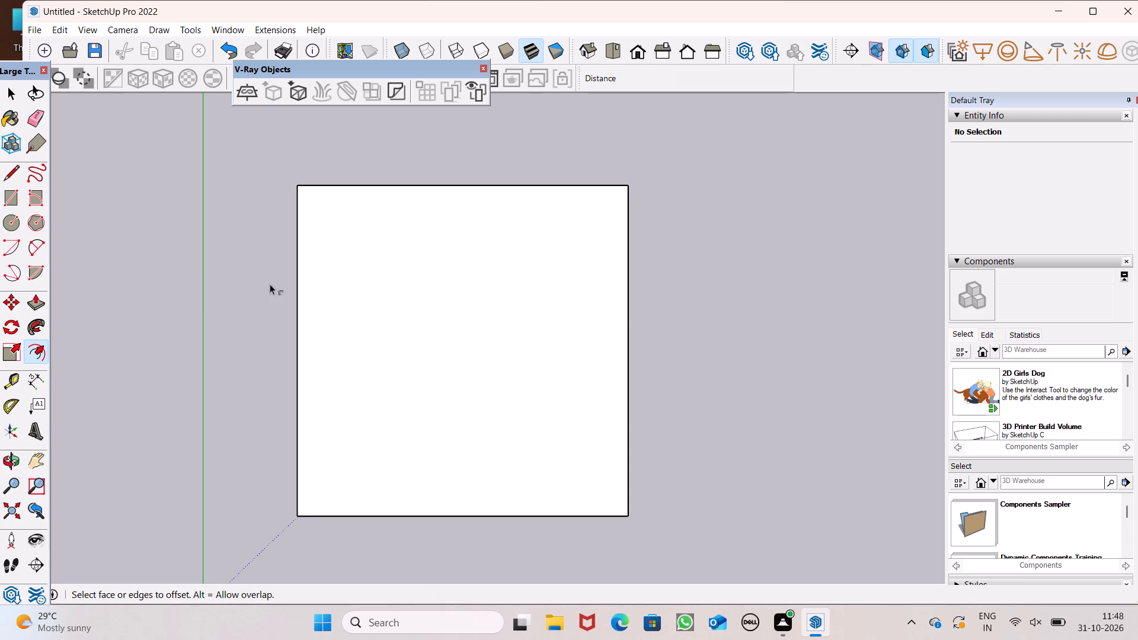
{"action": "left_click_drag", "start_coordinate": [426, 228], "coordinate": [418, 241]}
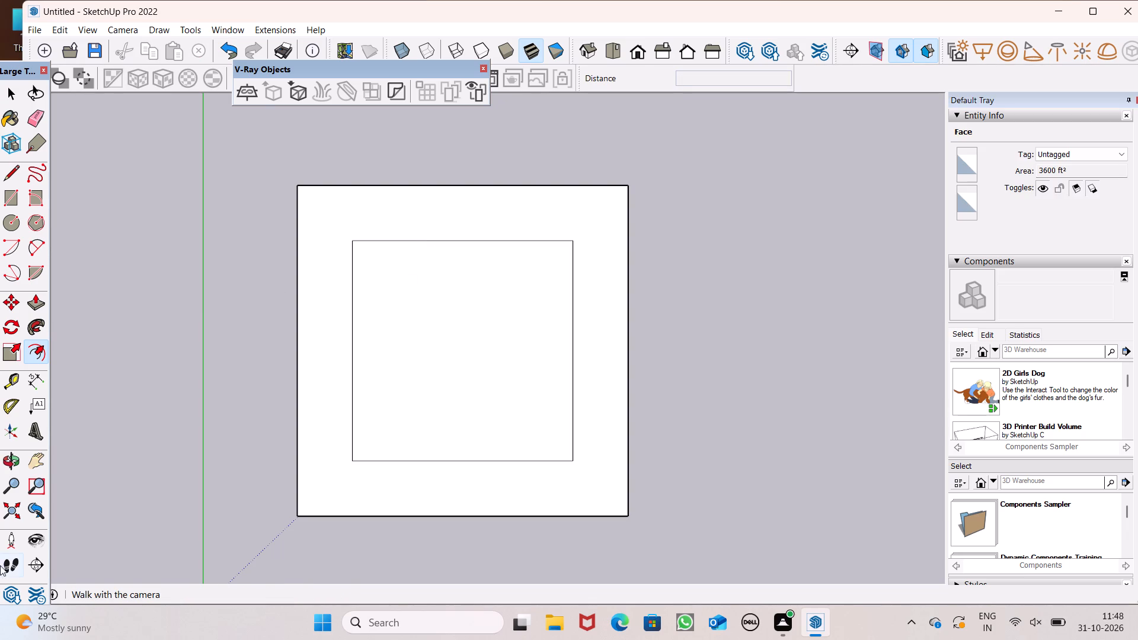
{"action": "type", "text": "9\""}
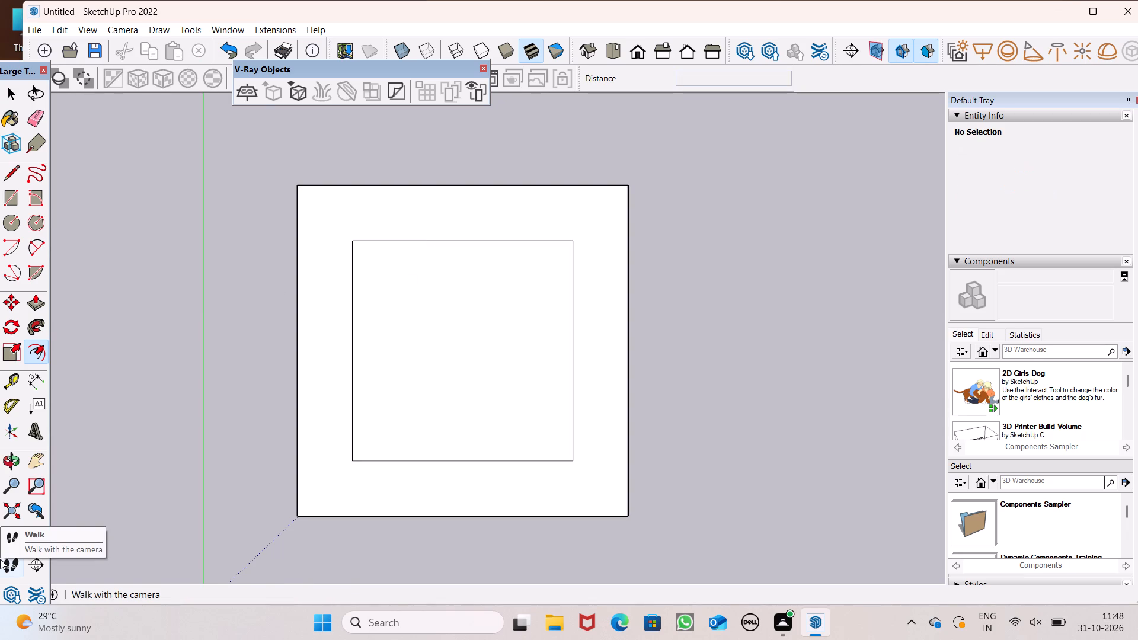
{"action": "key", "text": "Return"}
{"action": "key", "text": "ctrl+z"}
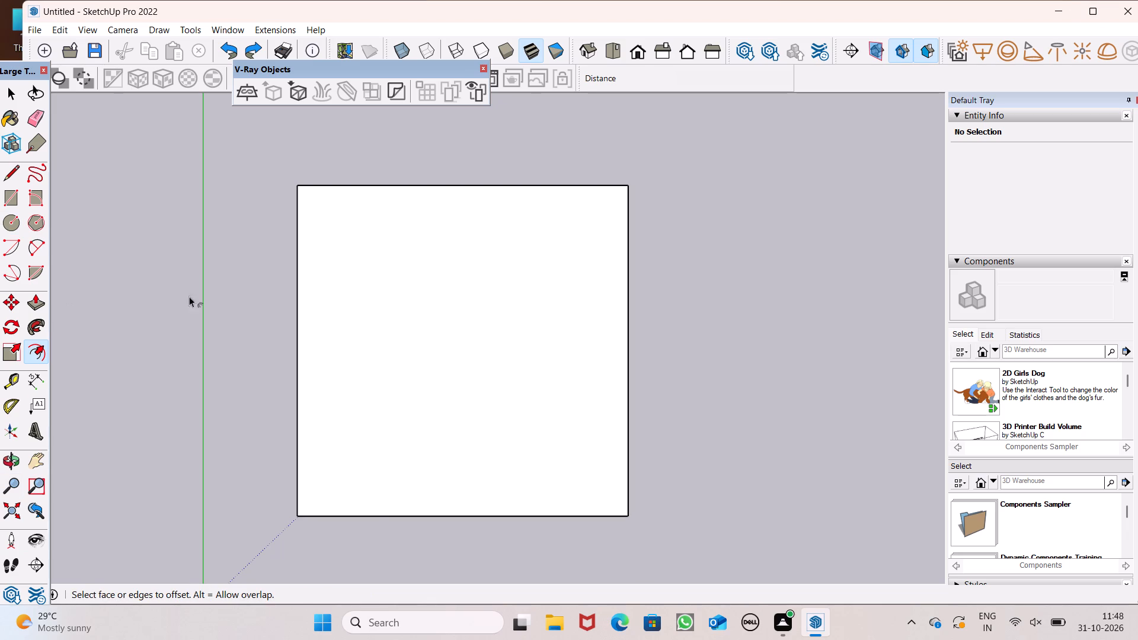
Offset the outline of the slab's top face inward by 9" to mark the outer wall thickness.
{"action": "left_click_drag", "start_coordinate": [408, 194], "coordinate": [409, 223]}
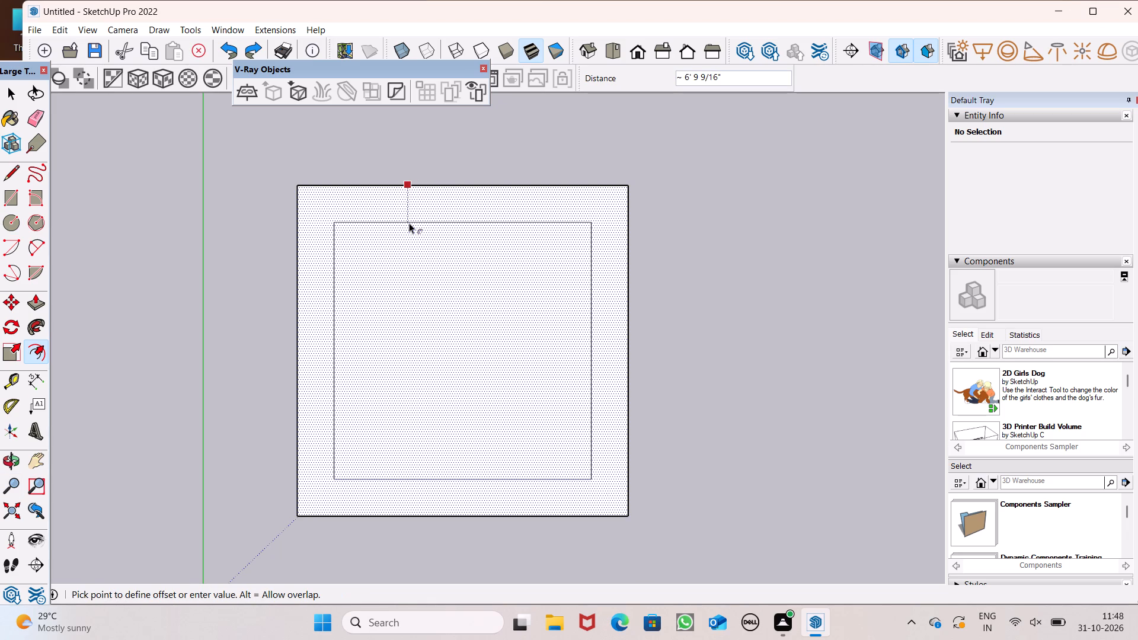
{"action": "left_click_drag", "start_coordinate": [409, 223], "coordinate": [410, 223]}
{"action": "type", "text": "9\""}
{"action": "key", "text": "Return"}
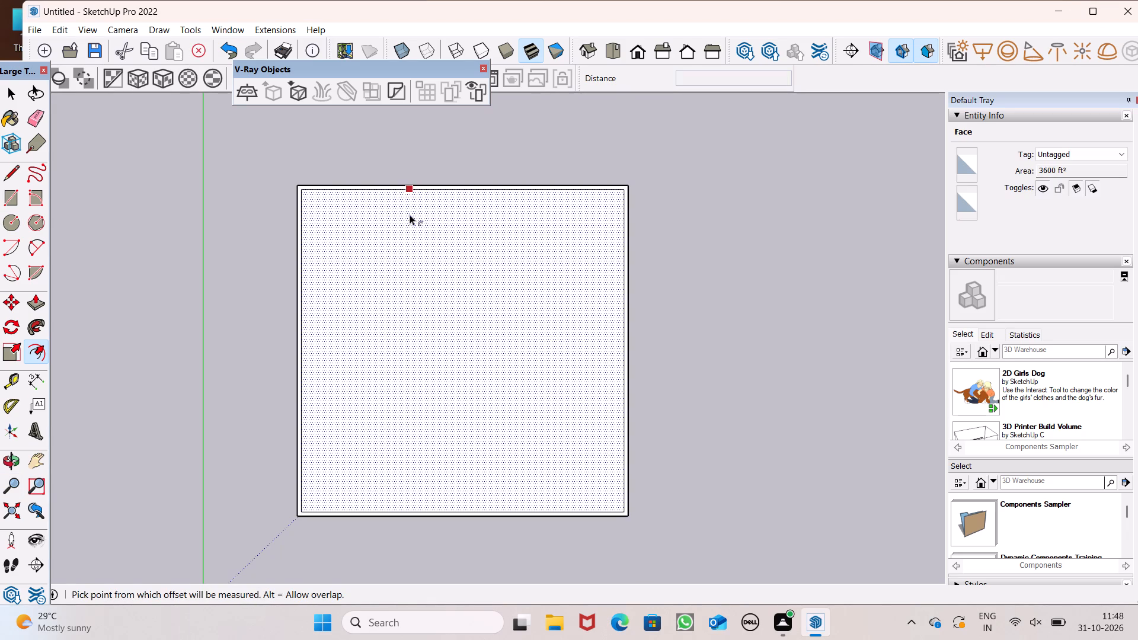
{"action": "key", "text": "space"}
{"action": "key", "text": "space"}
{"action": "left_click", "coordinate": [219, 171]}
In top view, place a guide about 3' 4" inside the inner outline's edge nearest the red axis, parallel to it.
{"action": "scroll", "coordinate": [288, 525], "scroll_direction": "down", "scroll_amount": 1}
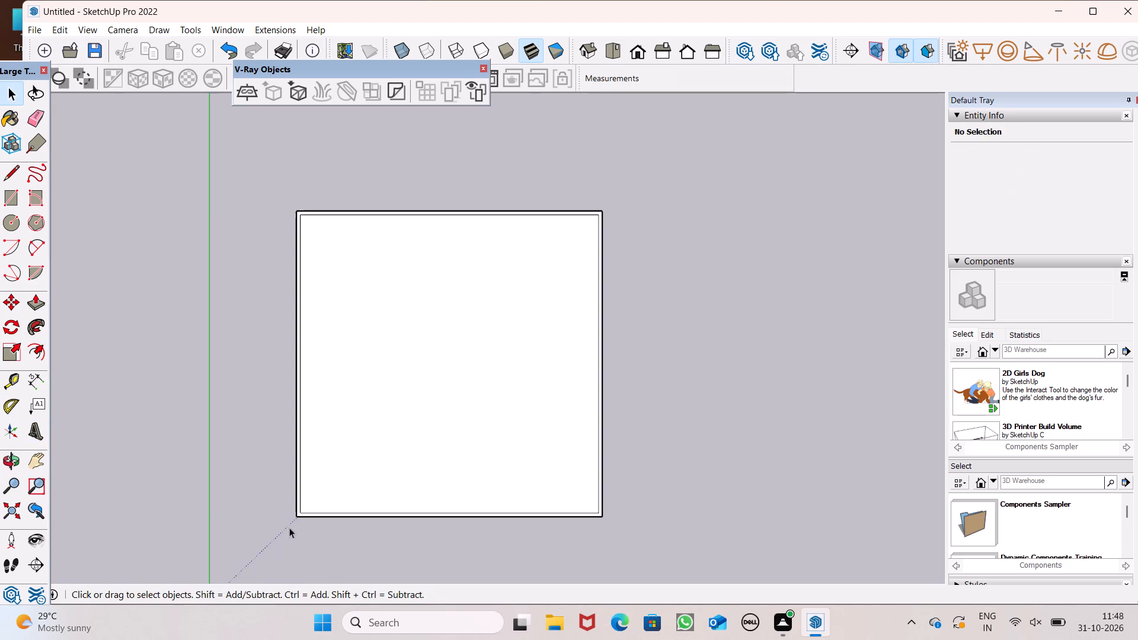
{"action": "middle_click_drag", "start_coordinate": [374, 555], "coordinate": [386, 431]}
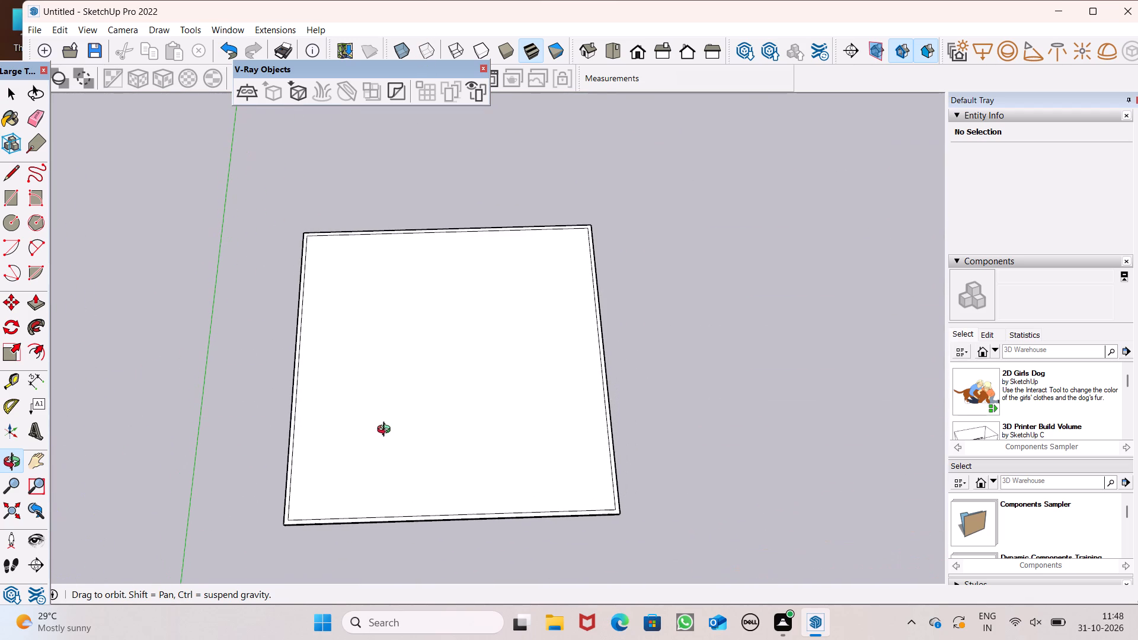
{"action": "middle_click_drag", "start_coordinate": [386, 431], "coordinate": [387, 430]}
{"action": "left_click", "coordinate": [610, 55]}
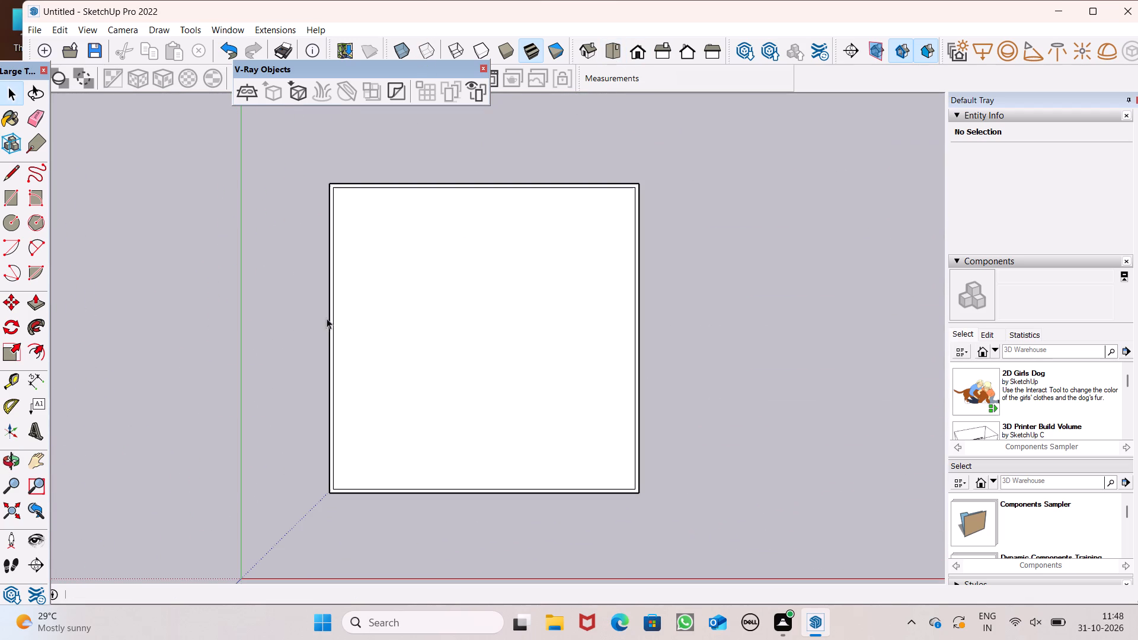
{"action": "left_click", "coordinate": [11, 385]}
{"action": "scroll", "coordinate": [315, 460], "scroll_direction": "up", "scroll_amount": 3}
{"action": "scroll", "coordinate": [62, 463], "scroll_direction": "down", "scroll_amount": 4}
{"action": "scroll", "coordinate": [224, 471], "scroll_direction": "up", "scroll_amount": 5}
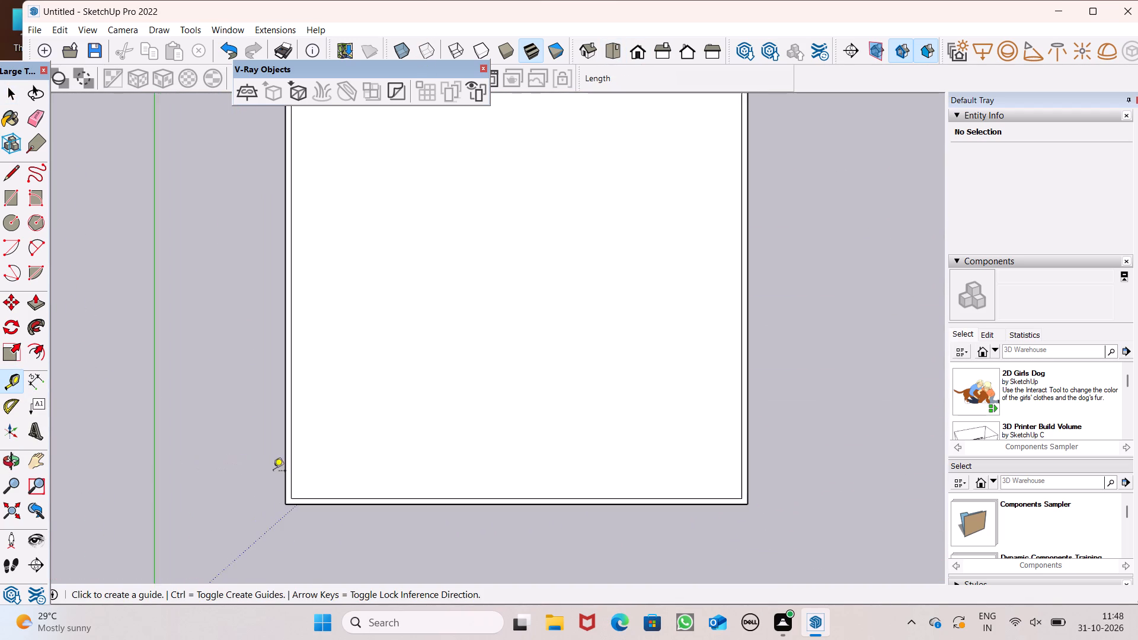
{"action": "scroll", "coordinate": [251, 494], "scroll_direction": "down", "scroll_amount": 4}
{"action": "scroll", "coordinate": [341, 498], "scroll_direction": "up", "scroll_amount": 5}
{"action": "left_click", "coordinate": [341, 498]}
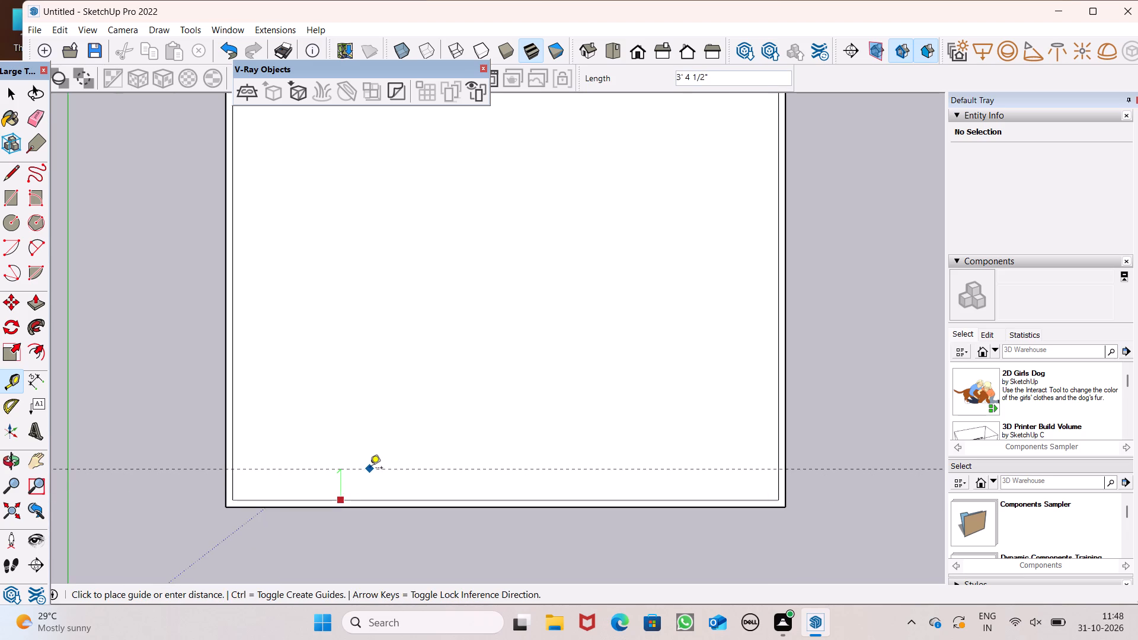
{"action": "scroll", "coordinate": [370, 469], "scroll_direction": "up", "scroll_amount": 1}
{"action": "left_click", "coordinate": [370, 469]}
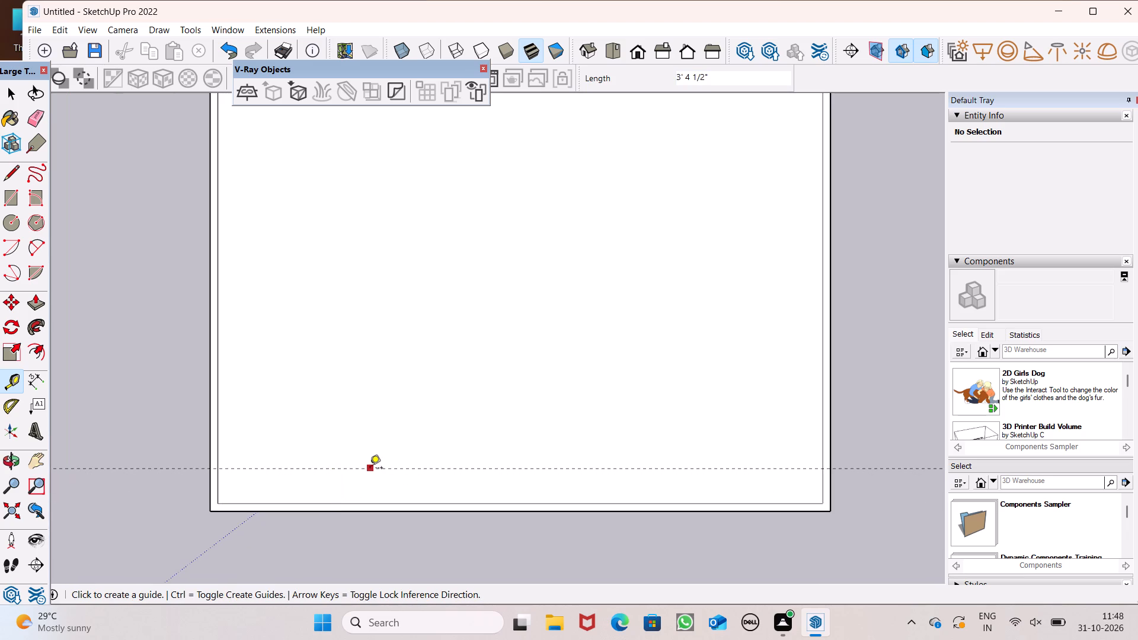
Place a parallel guide 6" further into the slab from the first guide.
{"action": "left_click", "coordinate": [369, 469]}
{"action": "key", "text": "6"}
{"action": "key", "text": "shift+quotedbl"}
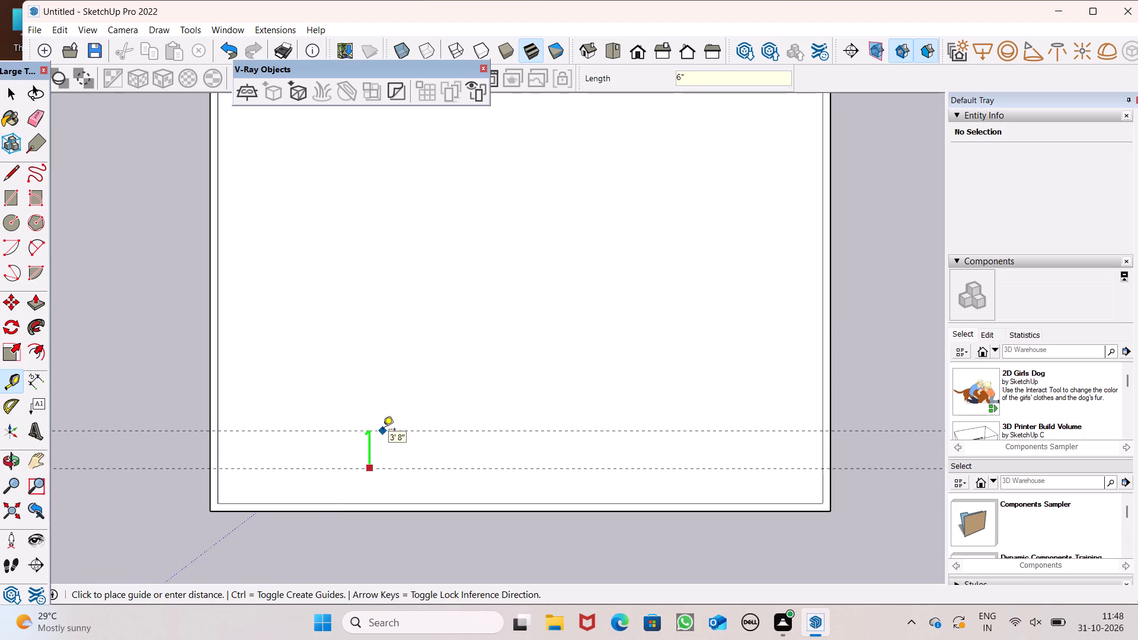
{"action": "key", "text": "Return"}
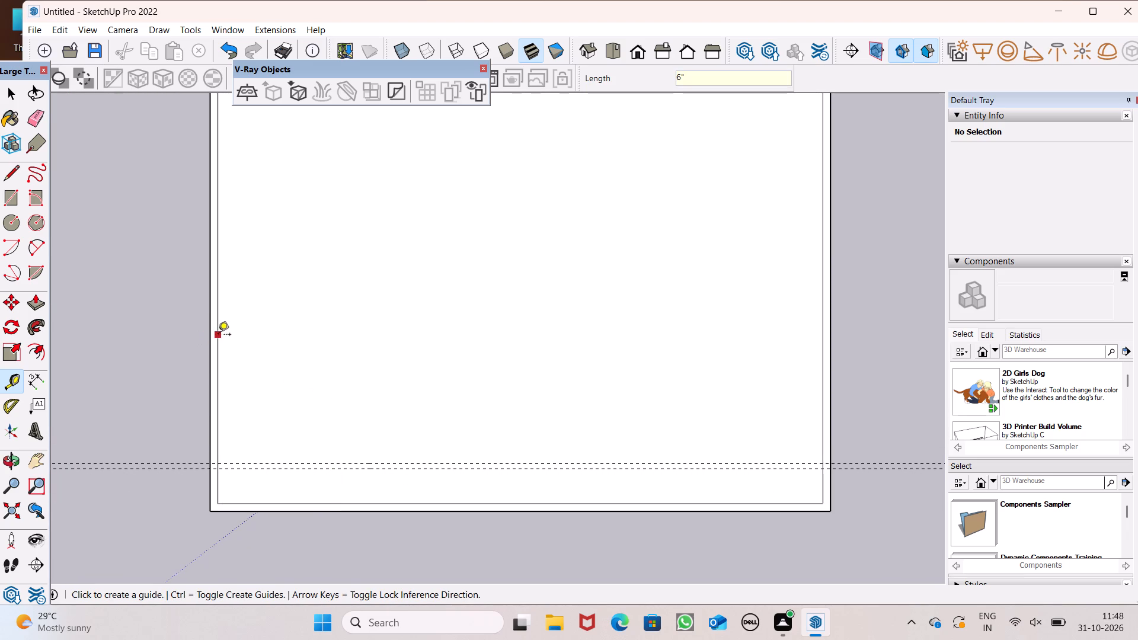
Place a guide about 3' 1" inside the inner outline's edge nearest the green axis, and a parallel guide 6" further in.
{"action": "left_click", "coordinate": [218, 335]}
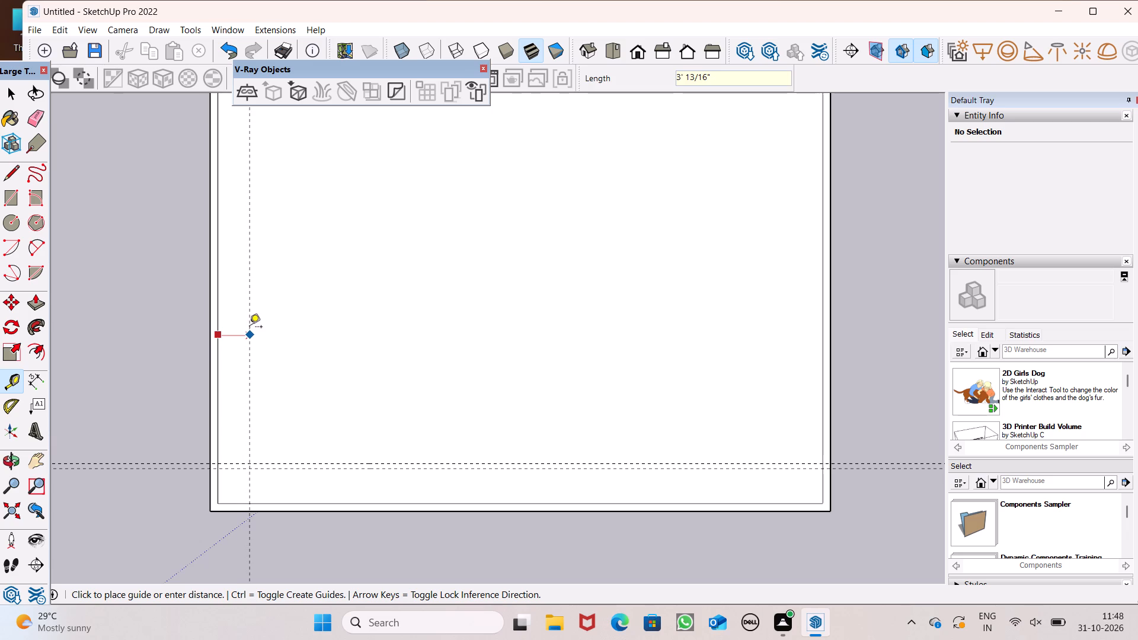
{"action": "left_click", "coordinate": [250, 328]}
{"action": "left_click", "coordinate": [247, 329]}
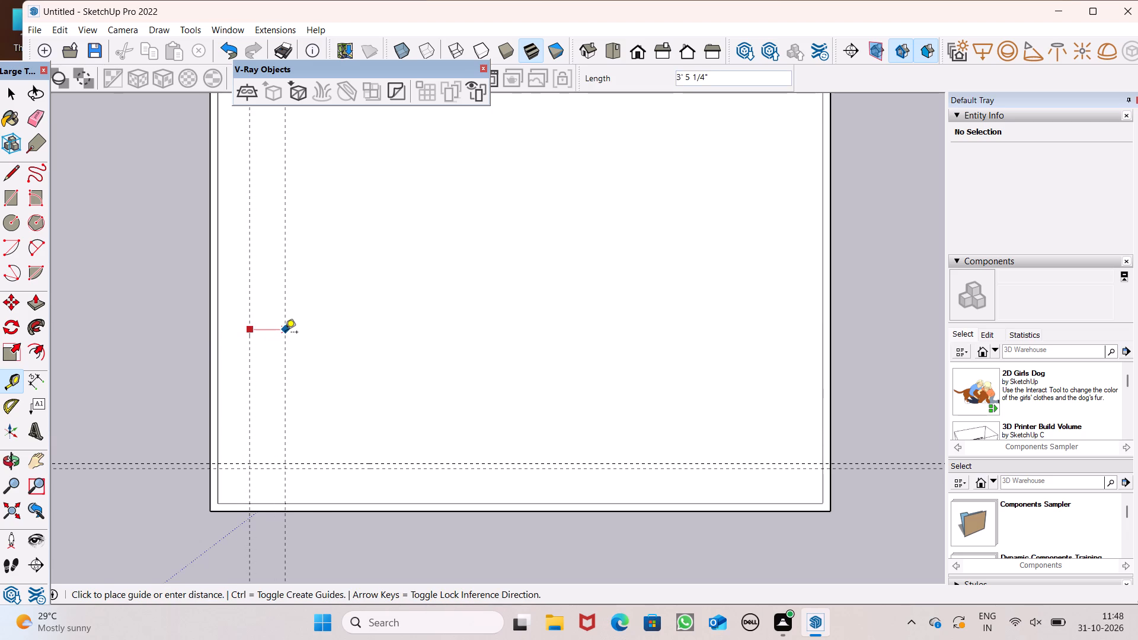
{"action": "key", "text": "6"}
{"action": "key", "text": "shift+quotedbl"}
{"action": "key", "text": "Return"}
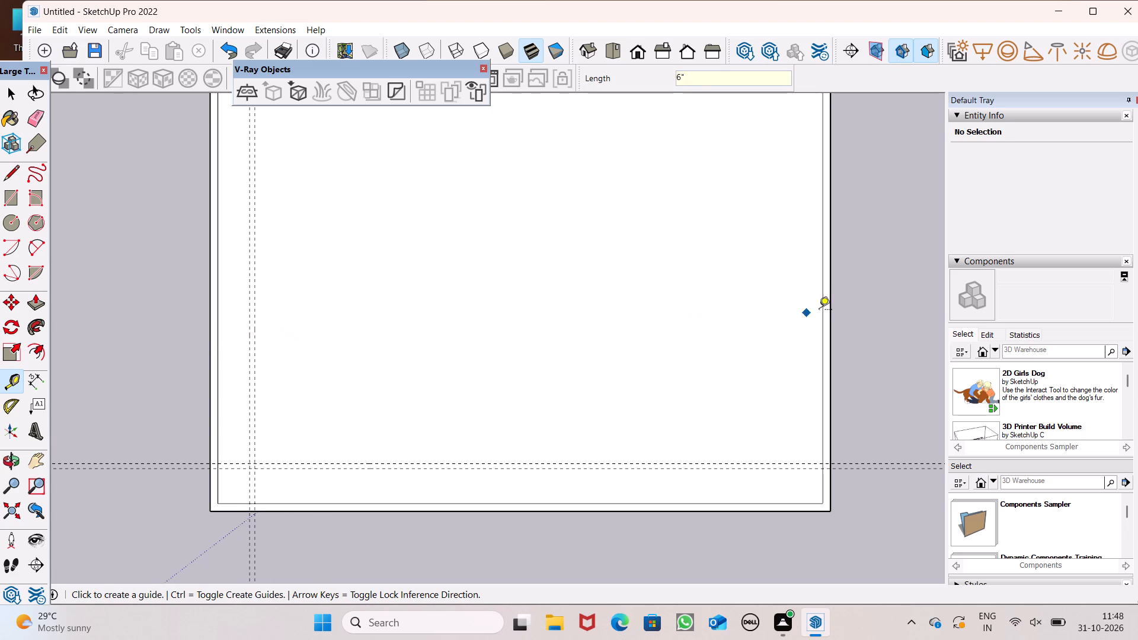
Place a guide about 3' 5" inside the inner outline's edge farthest from the green axis, and a parallel guide 6" further in.
{"action": "left_click", "coordinate": [821, 311]}
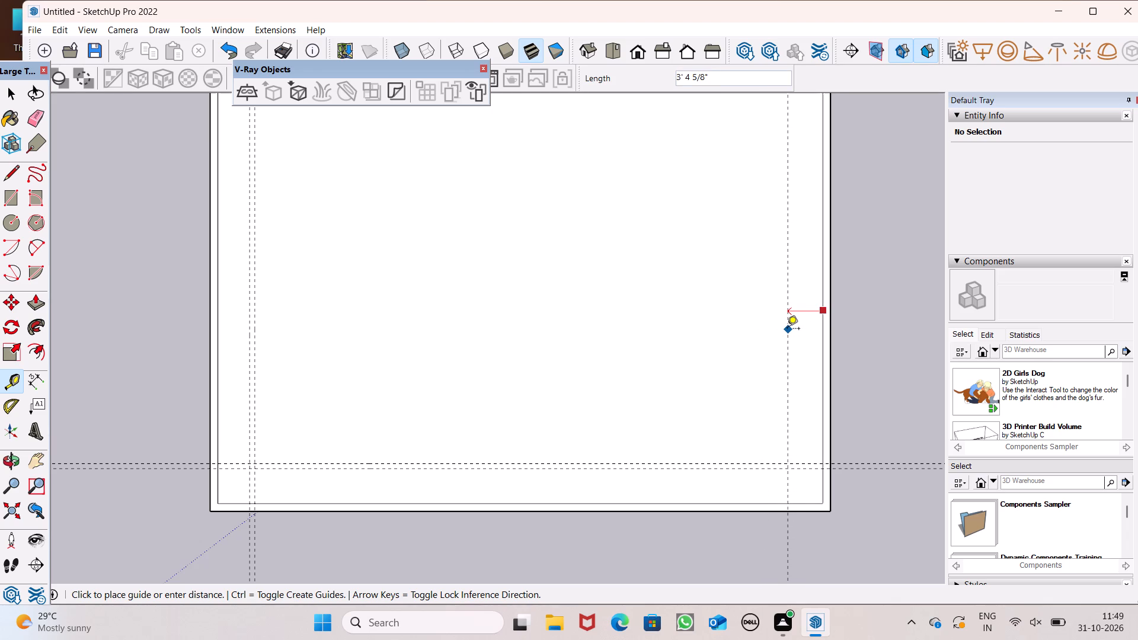
{"action": "left_click", "coordinate": [787, 329]}
{"action": "left_click", "coordinate": [784, 332]}
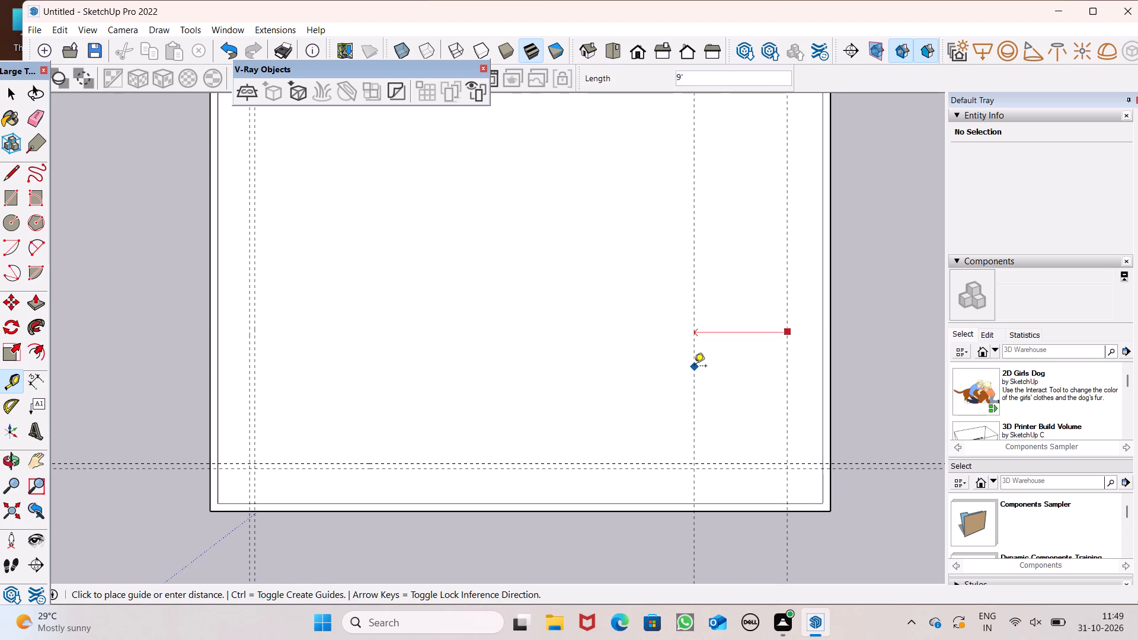
{"action": "key", "text": "6"}
{"action": "key", "text": "shift+quotedbl"}
{"action": "key", "text": "Return"}
Place a guide about 3' 6" inside the inner outline's edge farthest from the red axis, and a parallel guide 6" further in.
{"action": "scroll", "coordinate": [691, 462], "scroll_direction": "down", "scroll_amount": 6}
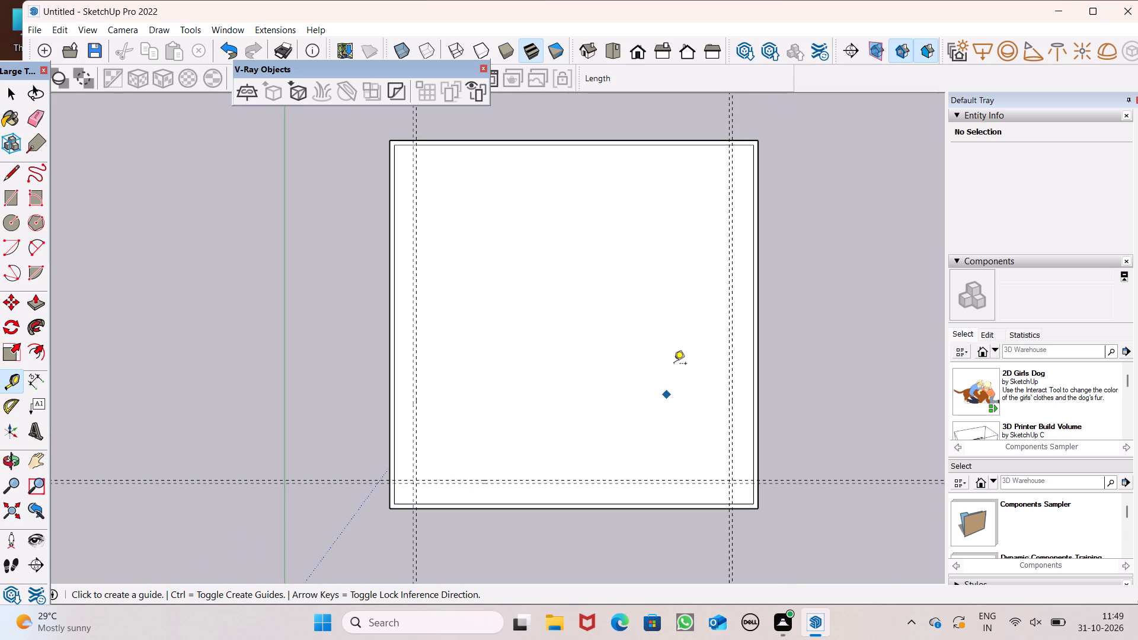
{"action": "scroll", "coordinate": [599, 173], "scroll_direction": "up", "scroll_amount": 6}
{"action": "left_click", "coordinate": [541, 124]}
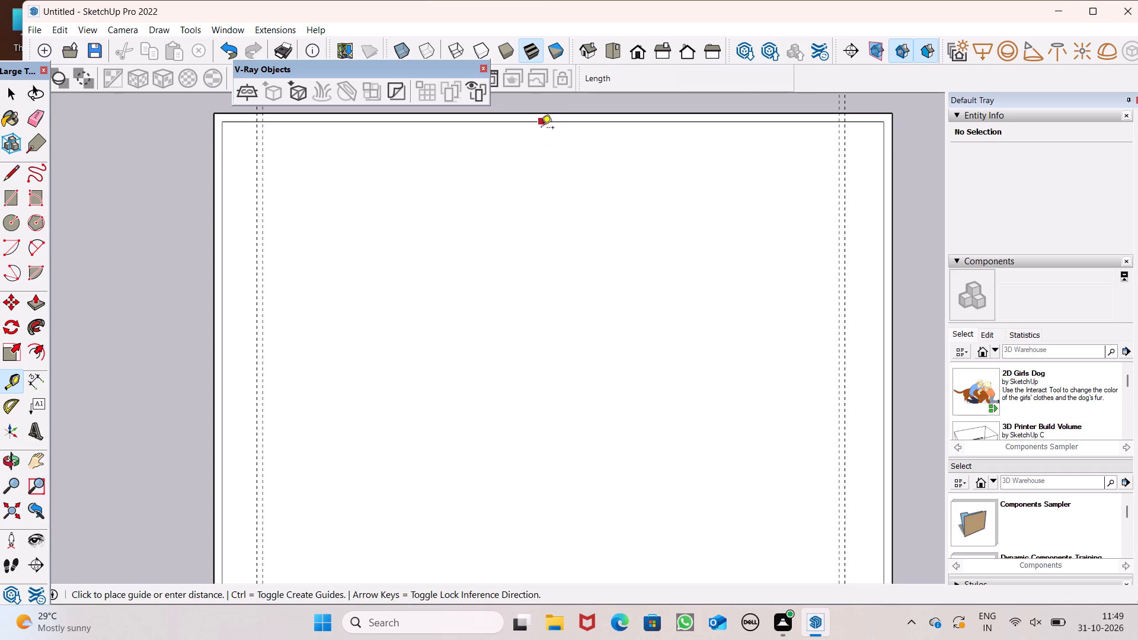
{"action": "left_click", "coordinate": [545, 162]}
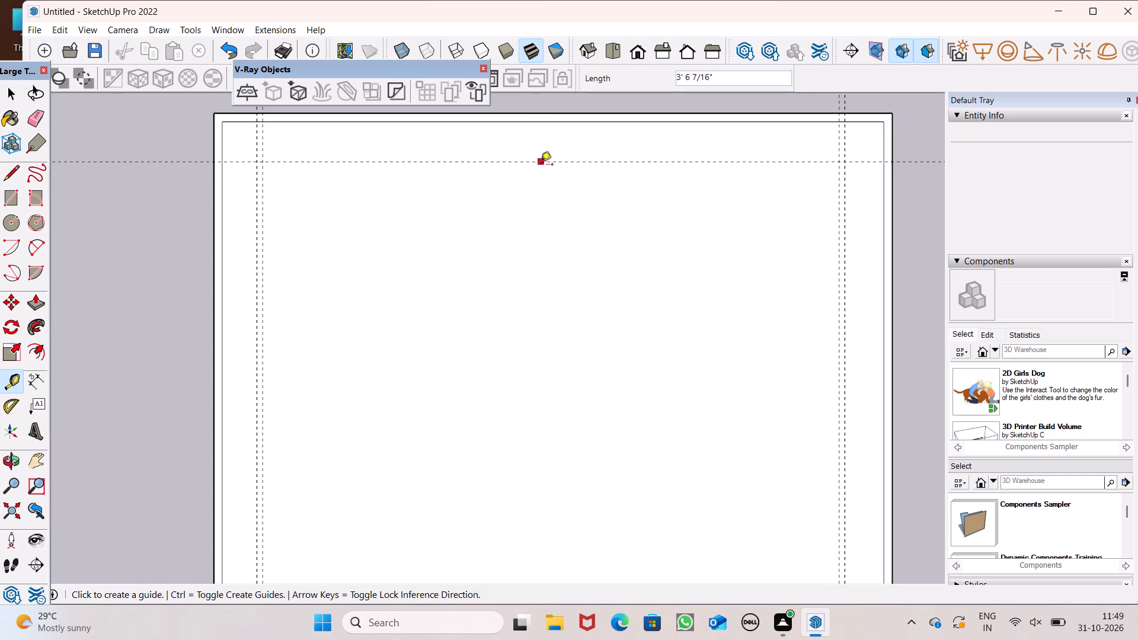
{"action": "left_click", "coordinate": [541, 166]}
{"action": "type", "text": "6\""}
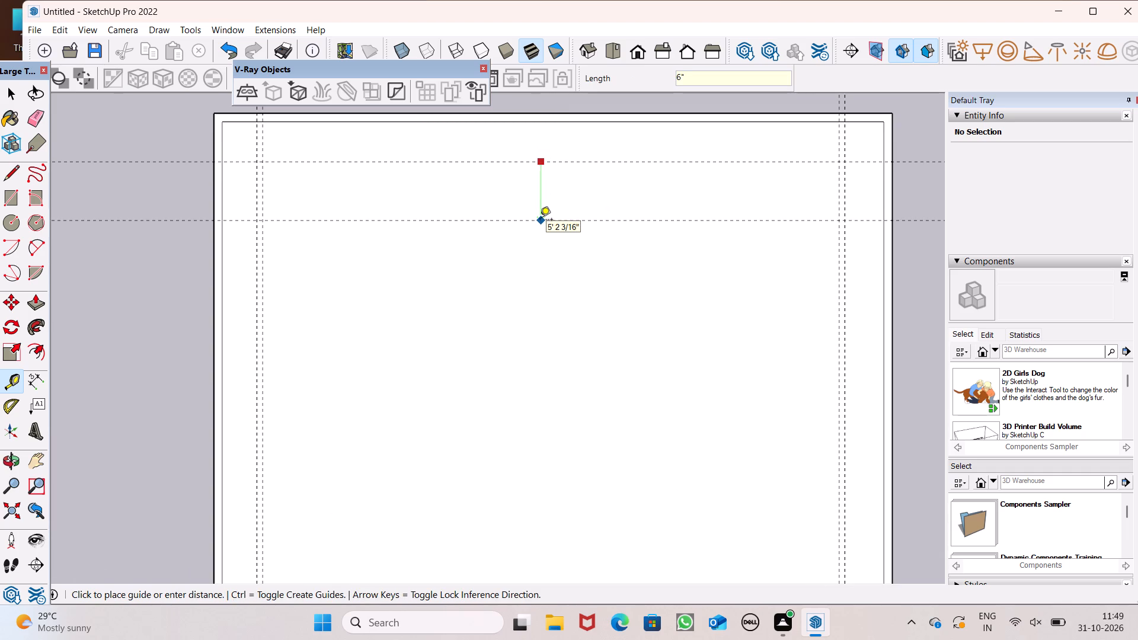
{"action": "key", "text": "Return"}
{"action": "key", "text": "space"}
Draw a rectangle about 52' by 51' 7" between opposite intersections of the outermost guides on the slab.
{"action": "left_click_drag", "start_coordinate": [4, 200], "coordinate": [46, 195]}
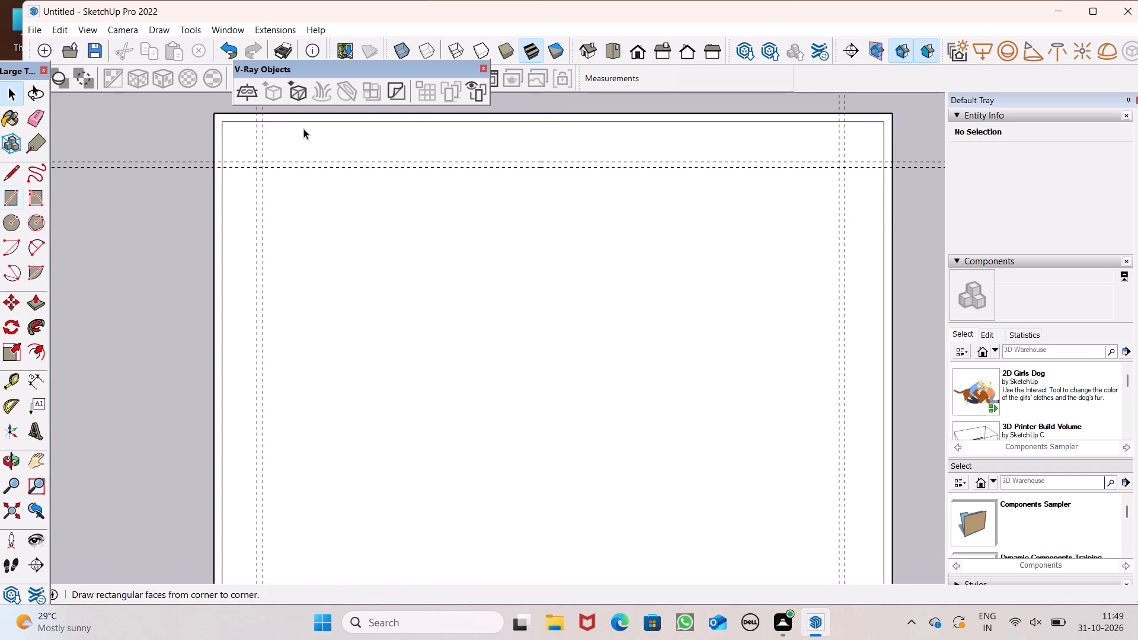
{"action": "left_click_drag", "start_coordinate": [14, 204], "coordinate": [14, 199]}
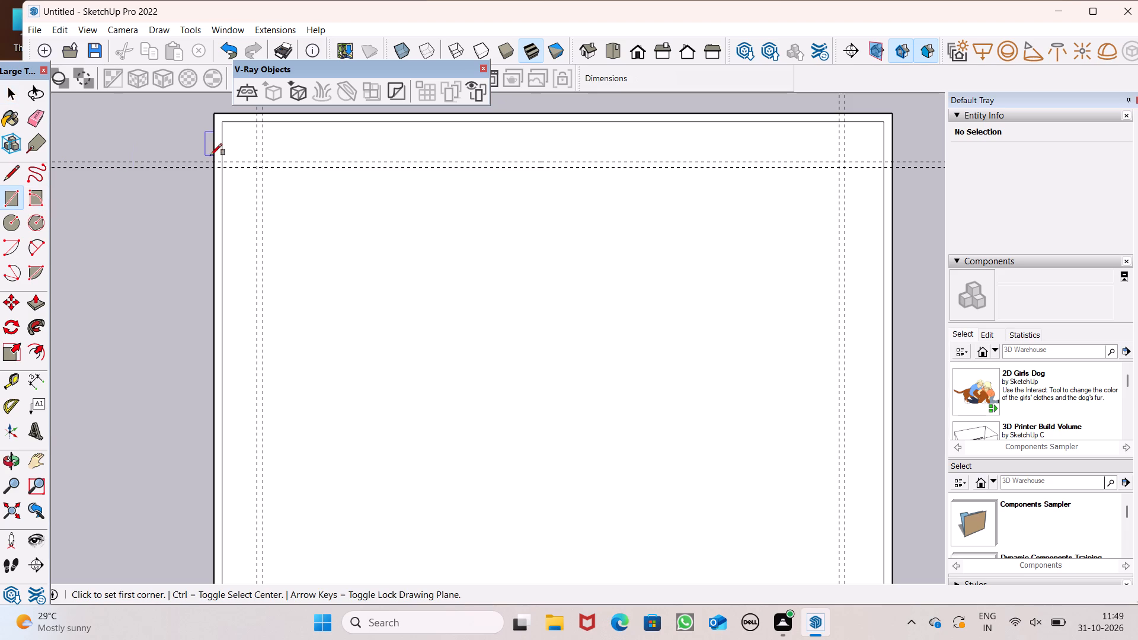
{"action": "left_click_drag", "start_coordinate": [258, 164], "coordinate": [274, 172]}
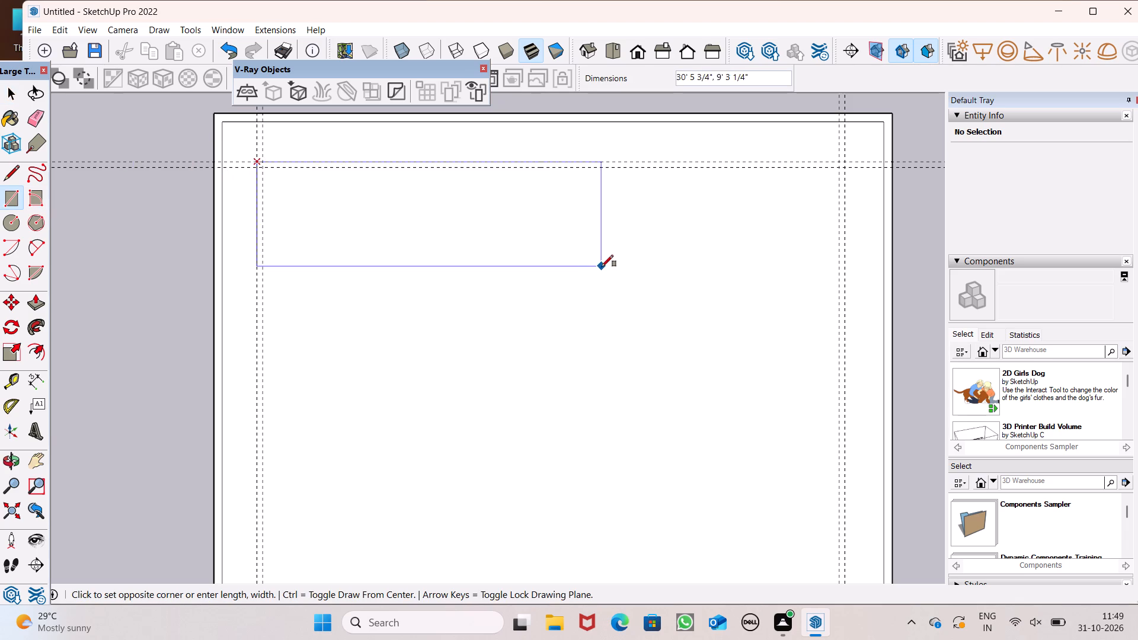
{"action": "scroll", "coordinate": [597, 238], "scroll_direction": "down", "scroll_amount": 6}
{"action": "scroll", "coordinate": [715, 529], "scroll_direction": "up", "scroll_amount": 5}
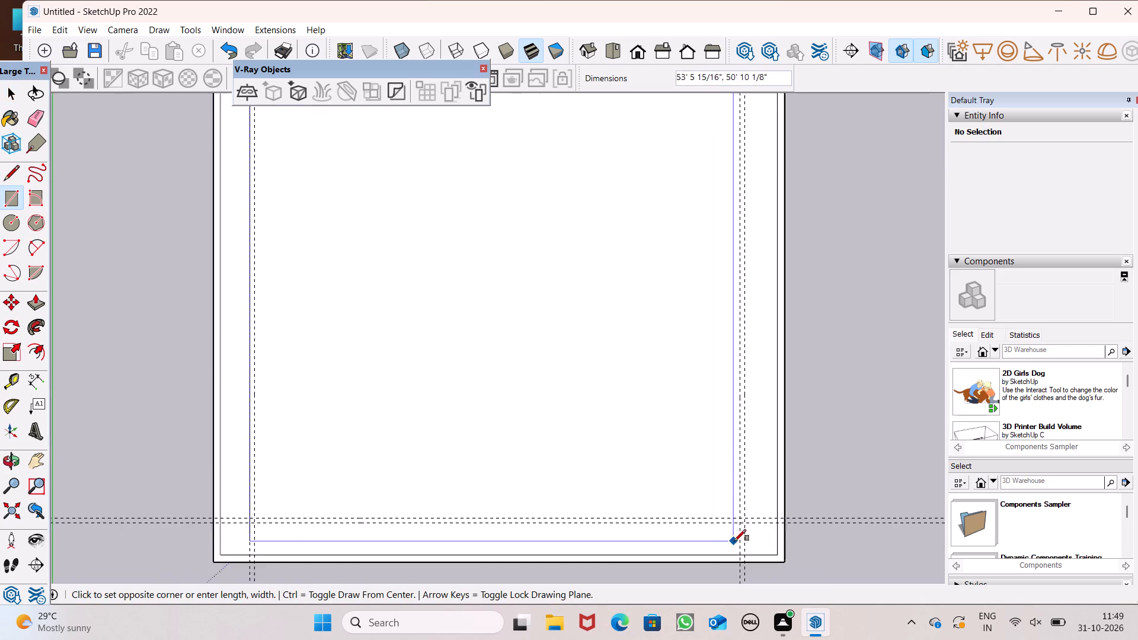
{"action": "scroll", "coordinate": [737, 542], "scroll_direction": "up", "scroll_amount": 13}
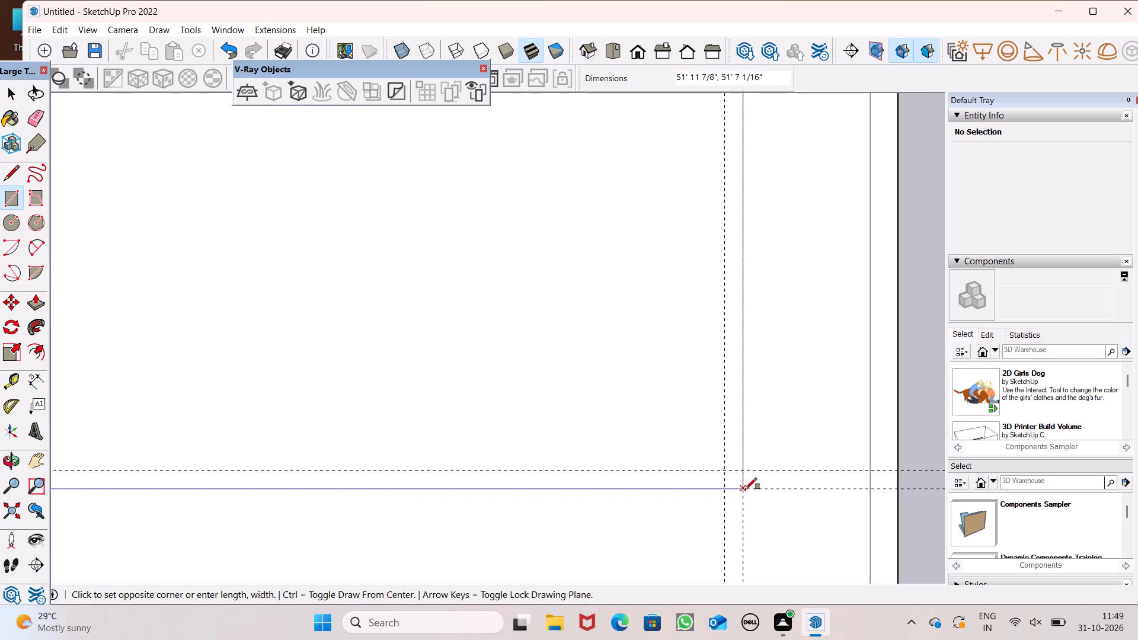
{"action": "left_click", "coordinate": [745, 489]}
Draw a second rectangle about 51' by 50' 7" between opposite intersections of the innermost guides, inside the first rectangle.
{"action": "scroll", "coordinate": [626, 420], "scroll_direction": "down", "scroll_amount": 13}
{"action": "scroll", "coordinate": [717, 437], "scroll_direction": "down", "scroll_amount": 2}
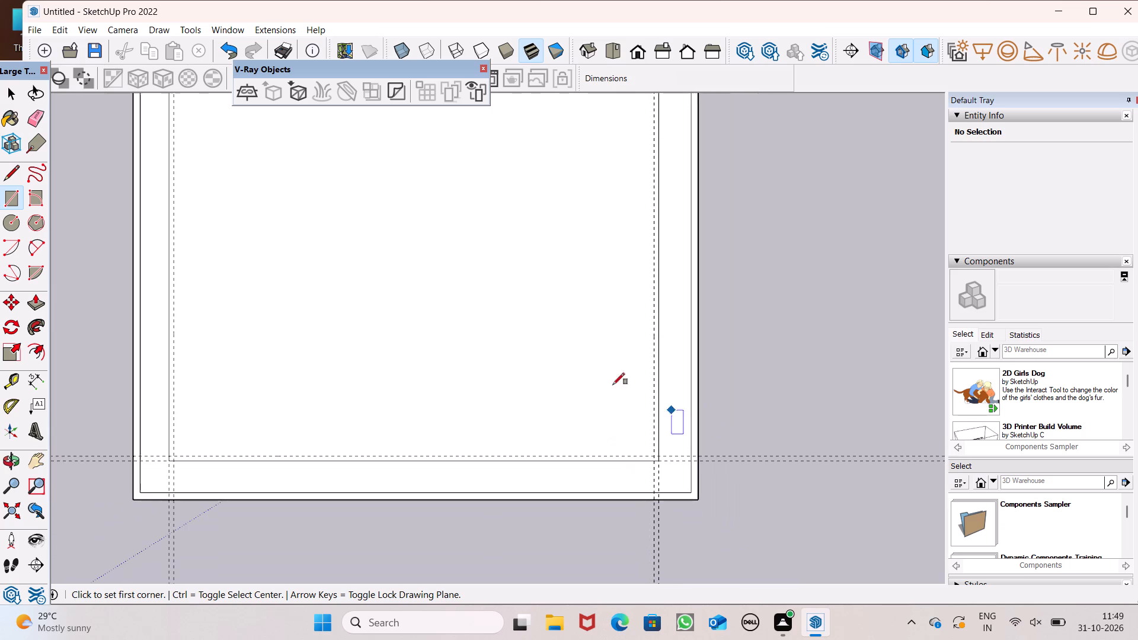
{"action": "scroll", "coordinate": [220, 322], "scroll_direction": "down", "scroll_amount": 7}
{"action": "scroll", "coordinate": [220, 240], "scroll_direction": "up", "scroll_amount": 7}
{"action": "scroll", "coordinate": [234, 280], "scroll_direction": "down", "scroll_amount": 6}
{"action": "scroll", "coordinate": [263, 183], "scroll_direction": "up", "scroll_amount": 4}
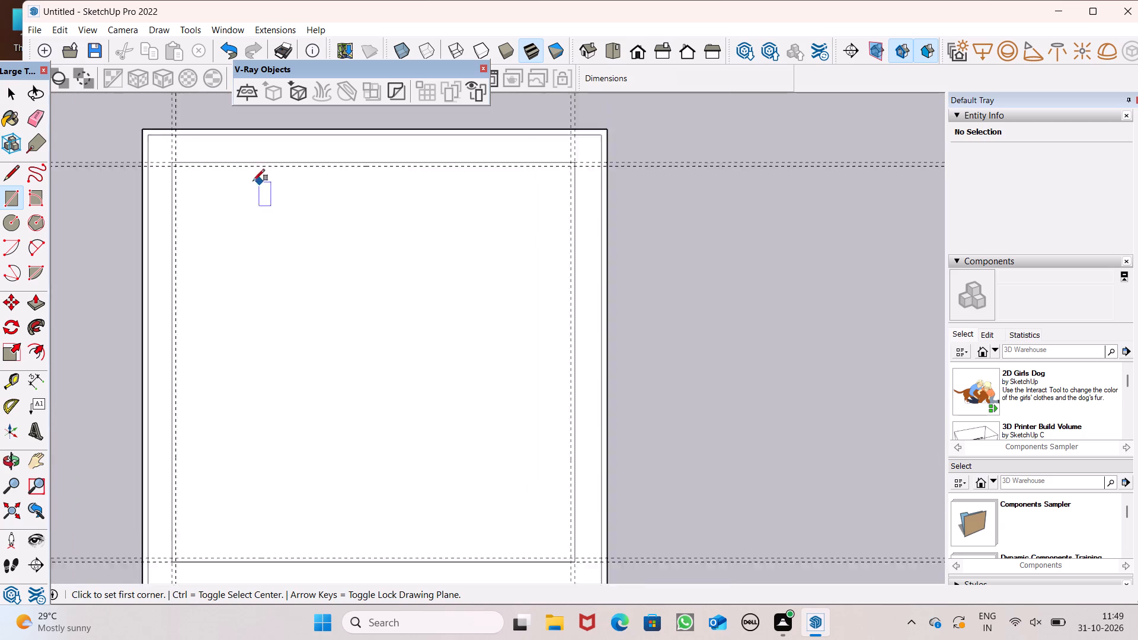
{"action": "scroll", "coordinate": [253, 181], "scroll_direction": "up", "scroll_amount": 2}
{"action": "scroll", "coordinate": [152, 162], "scroll_direction": "up", "scroll_amount": 12}
{"action": "left_click_drag", "start_coordinate": [152, 159], "coordinate": [156, 159]}
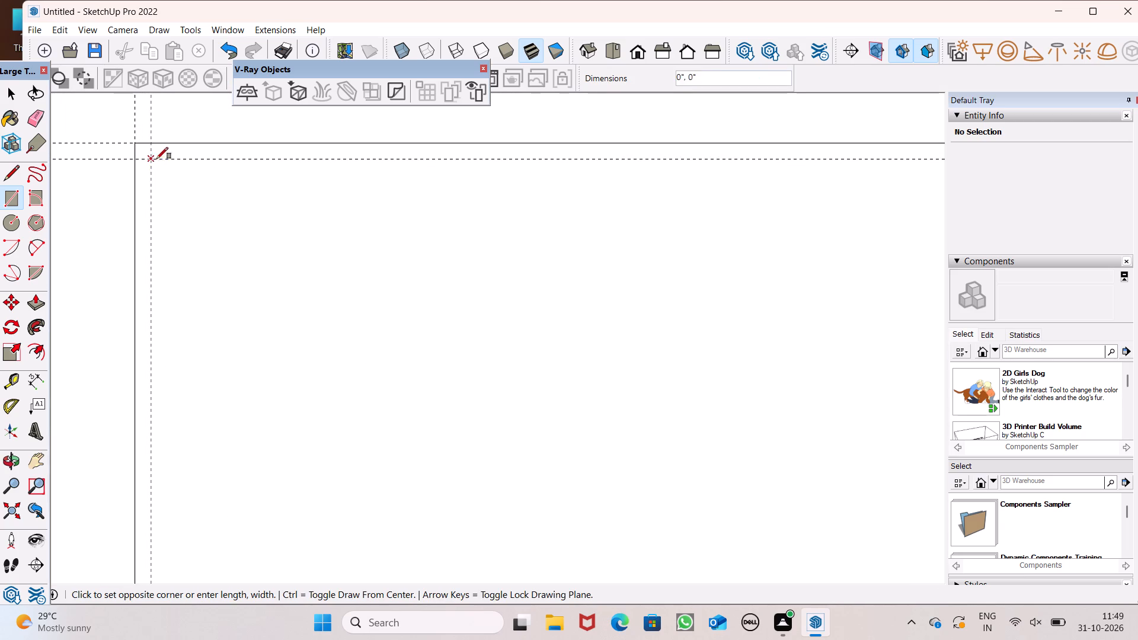
{"action": "left_click_drag", "start_coordinate": [156, 159], "coordinate": [171, 162]}
{"action": "scroll", "coordinate": [550, 247], "scroll_direction": "down", "scroll_amount": 6}
{"action": "scroll", "coordinate": [487, 260], "scroll_direction": "down", "scroll_amount": 11}
{"action": "scroll", "coordinate": [481, 186], "scroll_direction": "down", "scroll_amount": 5}
{"action": "scroll", "coordinate": [657, 456], "scroll_direction": "up", "scroll_amount": 5}
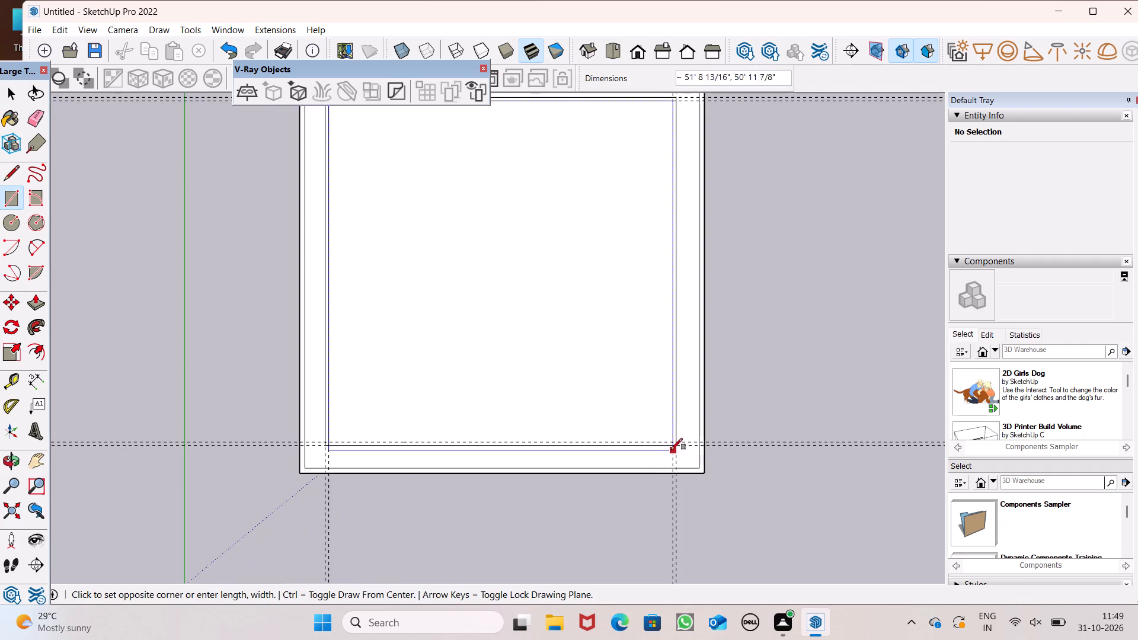
{"action": "scroll", "coordinate": [671, 449], "scroll_direction": "up", "scroll_amount": 19}
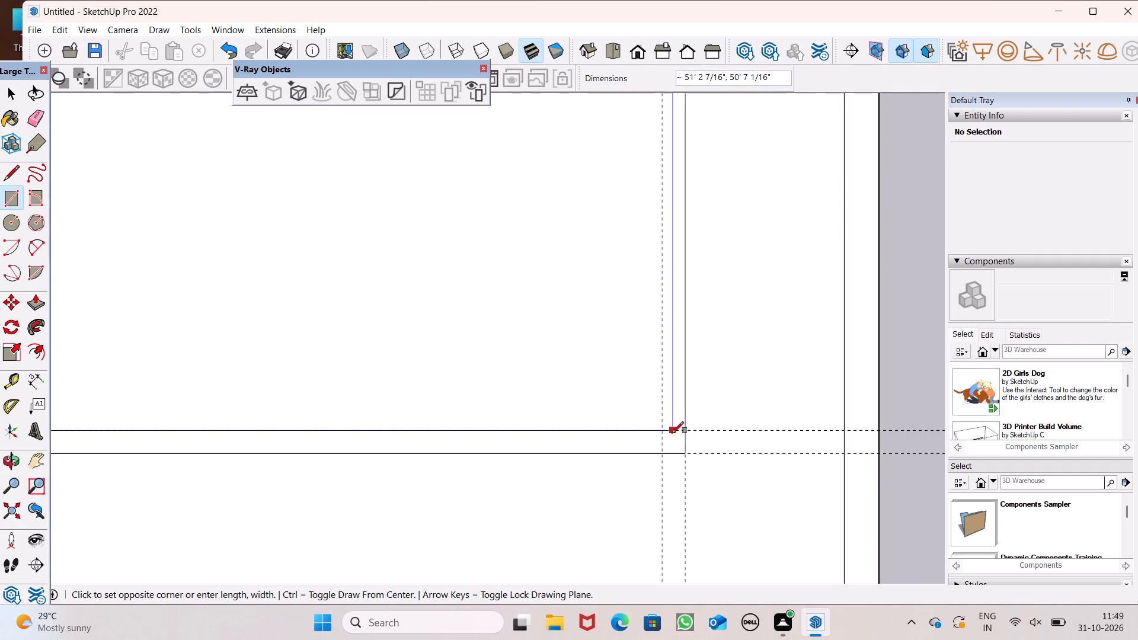
{"action": "left_click_drag", "start_coordinate": [663, 431], "coordinate": [642, 427]}
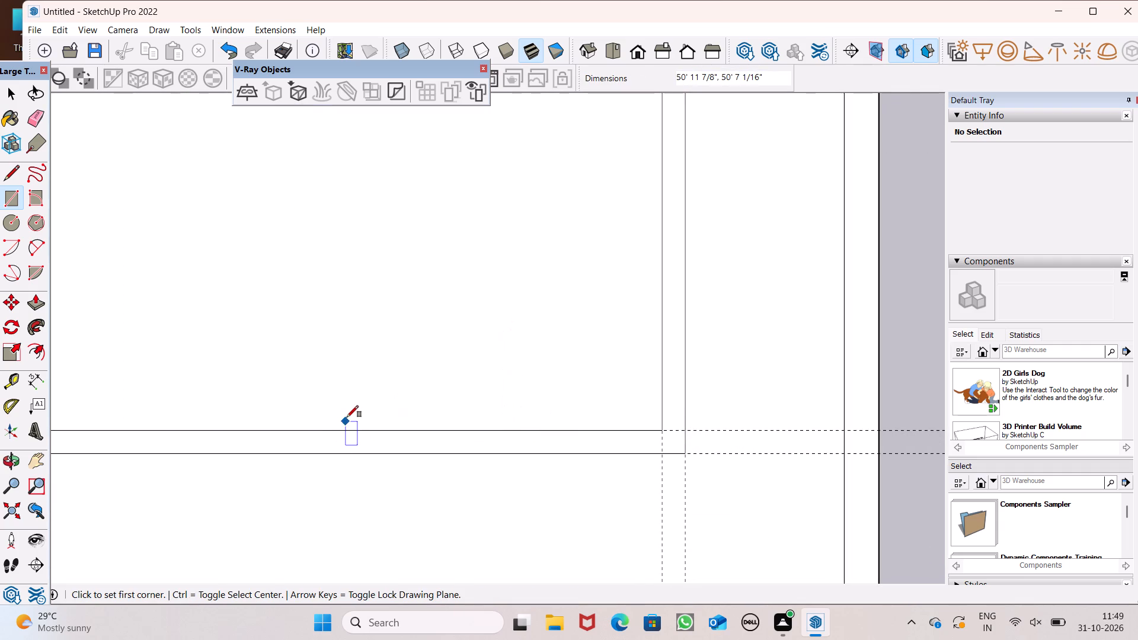
{"action": "key", "text": "space"}
Erase all the guides around the slab, keeping the two rectangles.
{"action": "scroll", "coordinate": [350, 417], "scroll_direction": "down", "scroll_amount": 10}
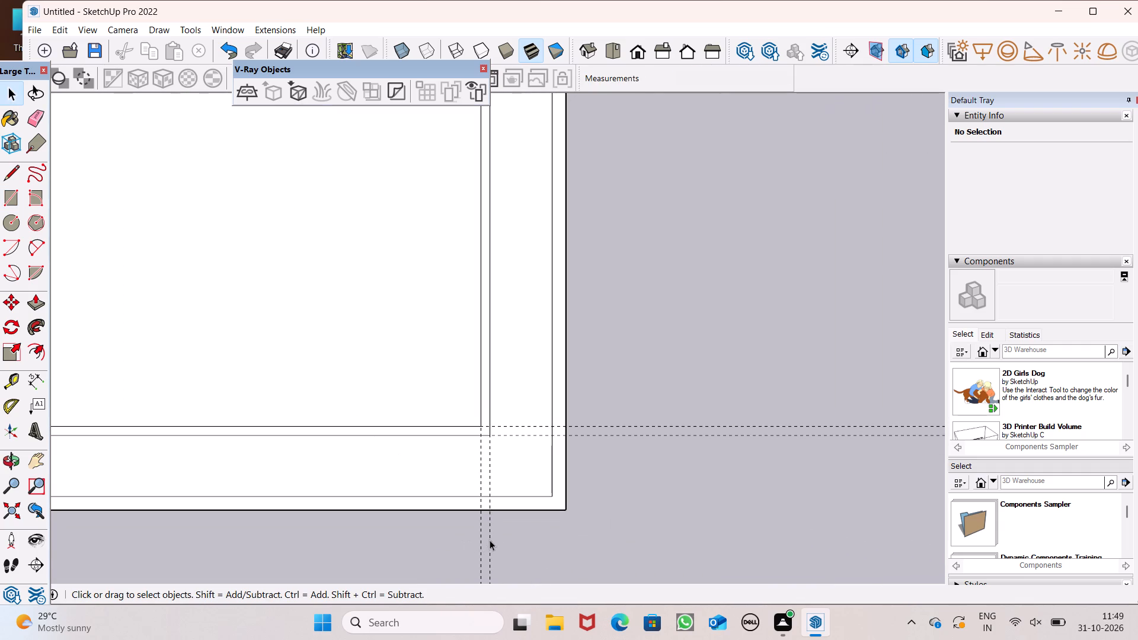
{"action": "scroll", "coordinate": [562, 551], "scroll_direction": "down", "scroll_amount": 4}
{"action": "scroll", "coordinate": [453, 353], "scroll_direction": "down", "scroll_amount": 3}
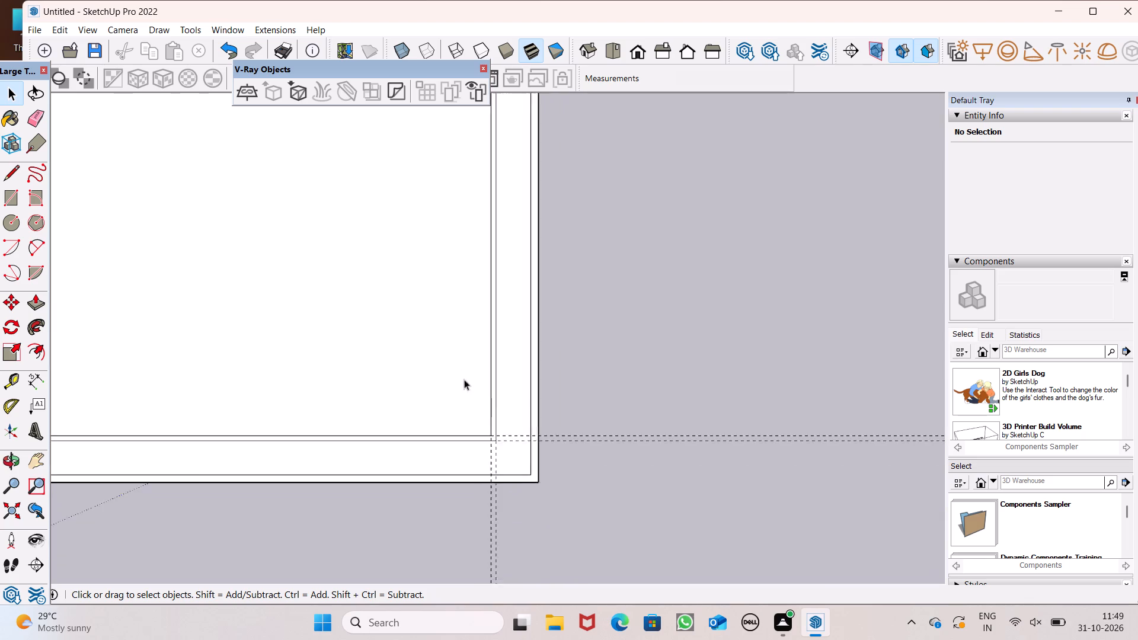
{"action": "scroll", "coordinate": [464, 379], "scroll_direction": "down", "scroll_amount": 3}
{"action": "scroll", "coordinate": [571, 385], "scroll_direction": "down", "scroll_amount": 4}
{"action": "scroll", "coordinate": [278, 340], "scroll_direction": "down", "scroll_amount": 3}
{"action": "scroll", "coordinate": [206, 290], "scroll_direction": "up", "scroll_amount": 1}
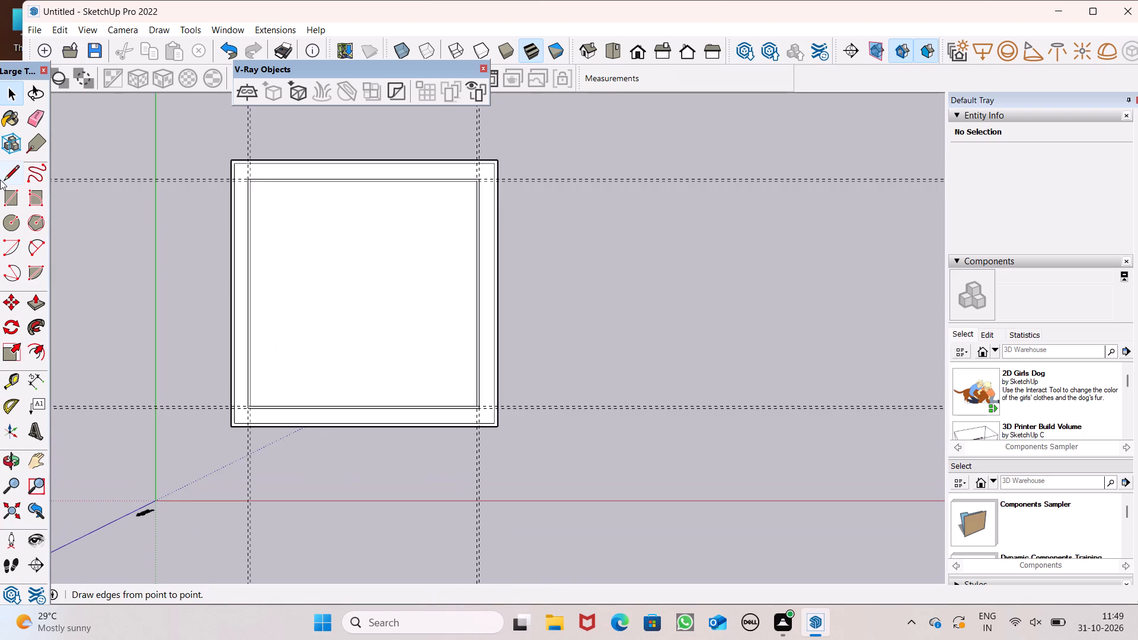
{"action": "left_click", "coordinate": [47, 114]}
{"action": "left_click_drag", "start_coordinate": [183, 140], "coordinate": [184, 149]}
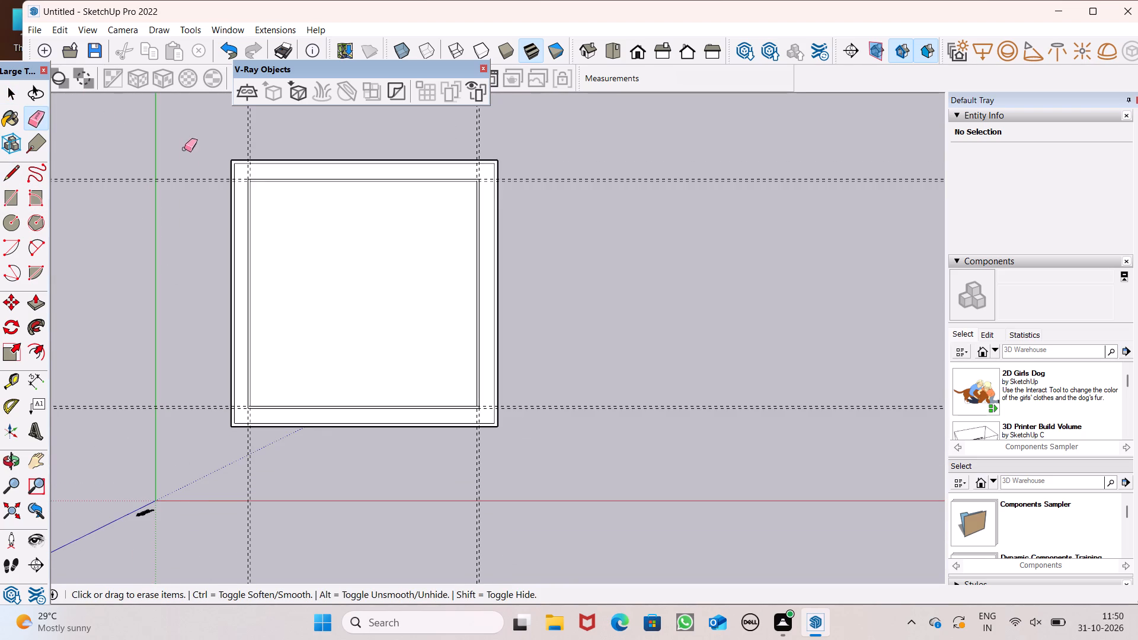
{"action": "left_click_drag", "start_coordinate": [184, 149], "coordinate": [436, 132]}
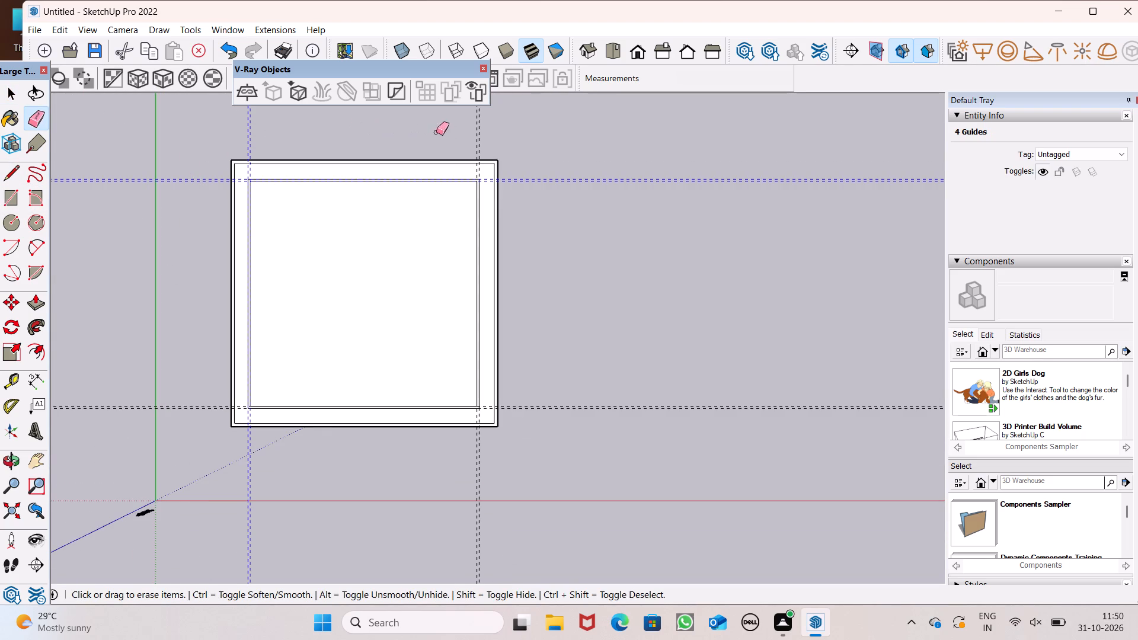
{"action": "left_click_drag", "start_coordinate": [436, 132], "coordinate": [479, 132]}
{"action": "left_click_drag", "start_coordinate": [190, 399], "coordinate": [196, 424]}
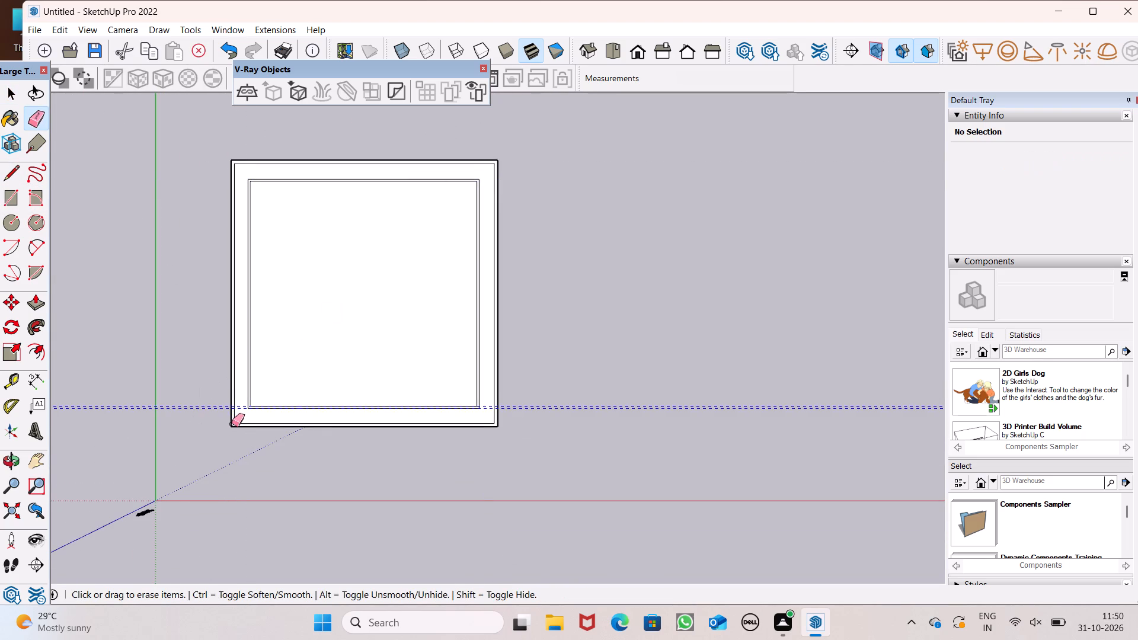
{"action": "scroll", "coordinate": [251, 274], "scroll_direction": "up", "scroll_amount": 5}
{"action": "scroll", "coordinate": [188, 283], "scroll_direction": "down", "scroll_amount": 6}
{"action": "key", "text": "space"}
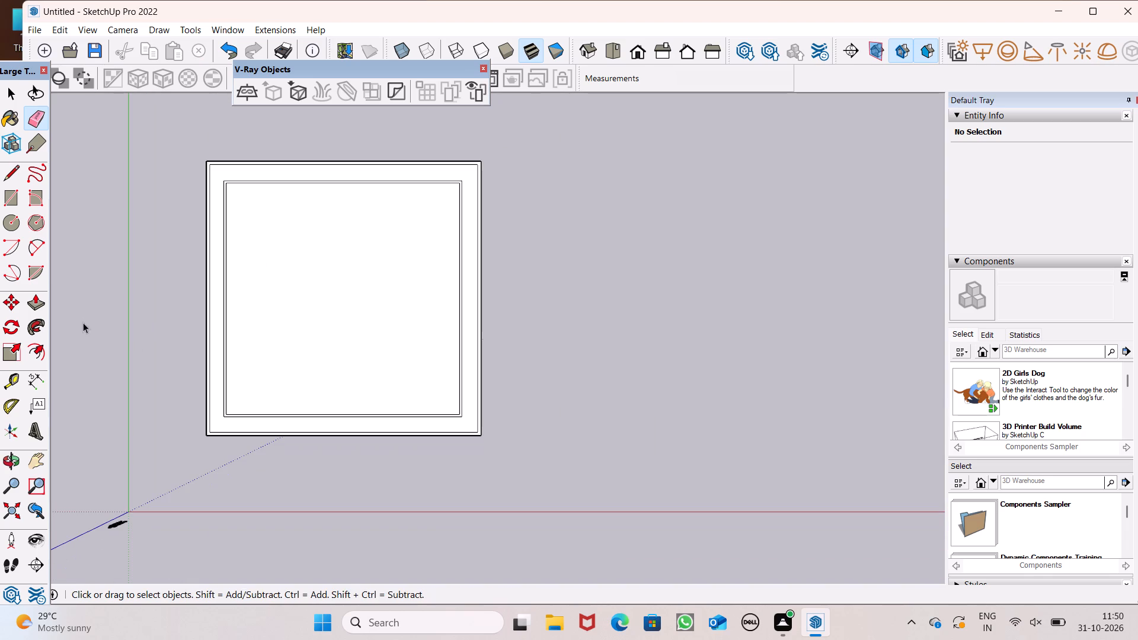
Push/Pull the narrow ring face between the two rectangles up 10' to form the walls.
{"action": "left_click_drag", "start_coordinate": [35, 302], "coordinate": [40, 302]}
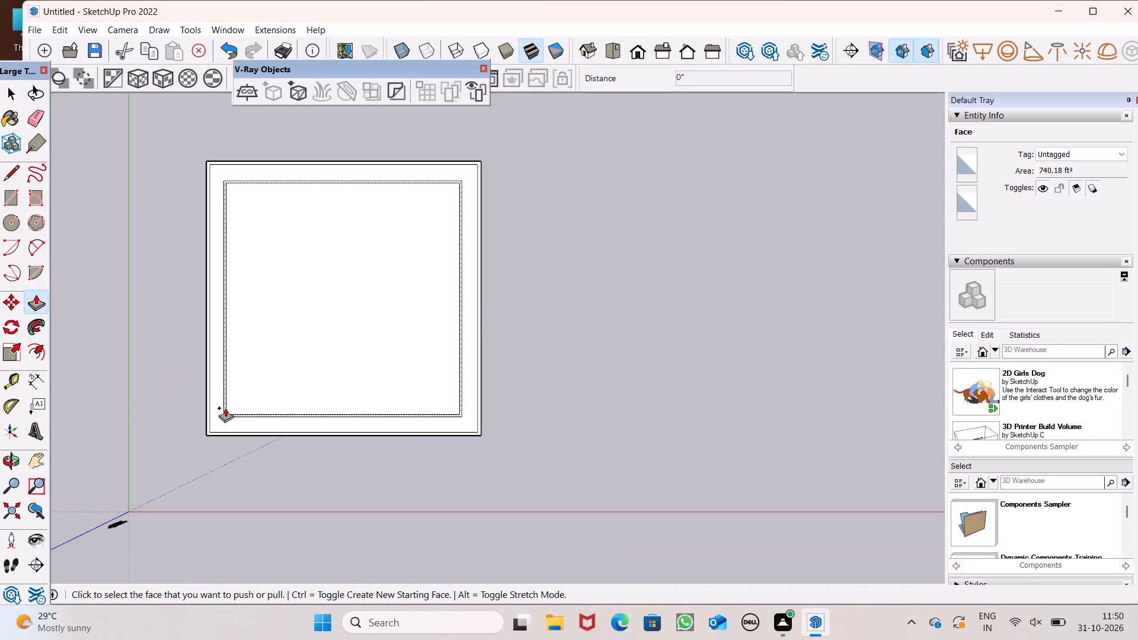
{"action": "scroll", "coordinate": [226, 415], "scroll_direction": "up", "scroll_amount": 7}
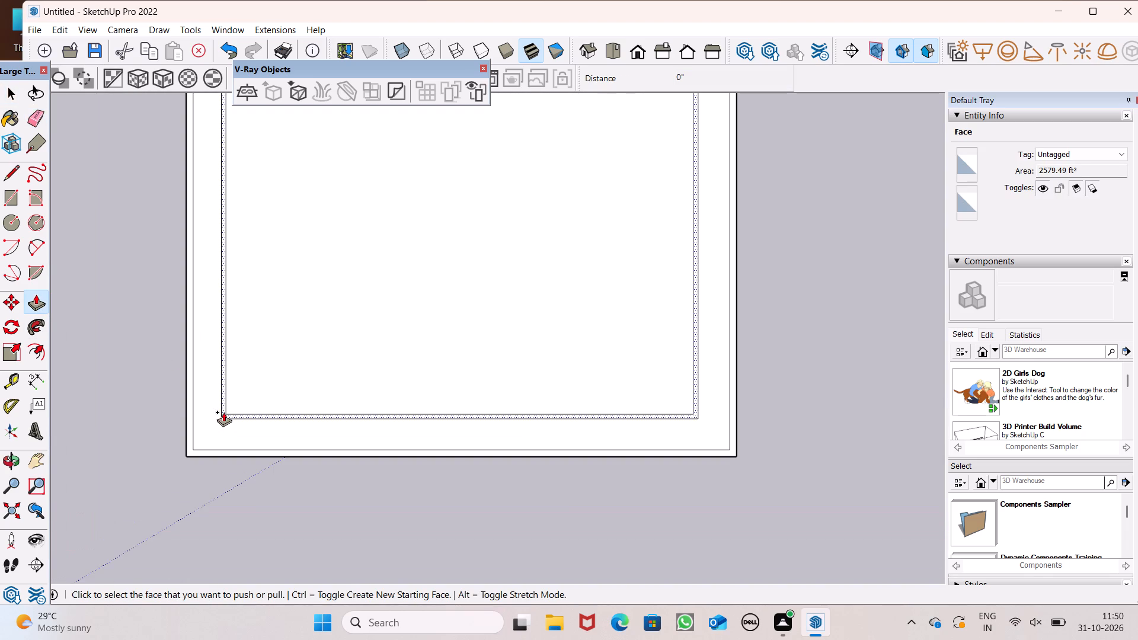
{"action": "left_click_drag", "start_coordinate": [223, 412], "coordinate": [161, 401]}
{"action": "type", "text": "10'"}
{"action": "left_click_drag", "start_coordinate": [161, 401], "coordinate": [161, 402]}
{"action": "key", "text": "Return"}
{"action": "scroll", "coordinate": [164, 402], "scroll_direction": "down", "scroll_amount": 3}
{"action": "key", "text": "space"}
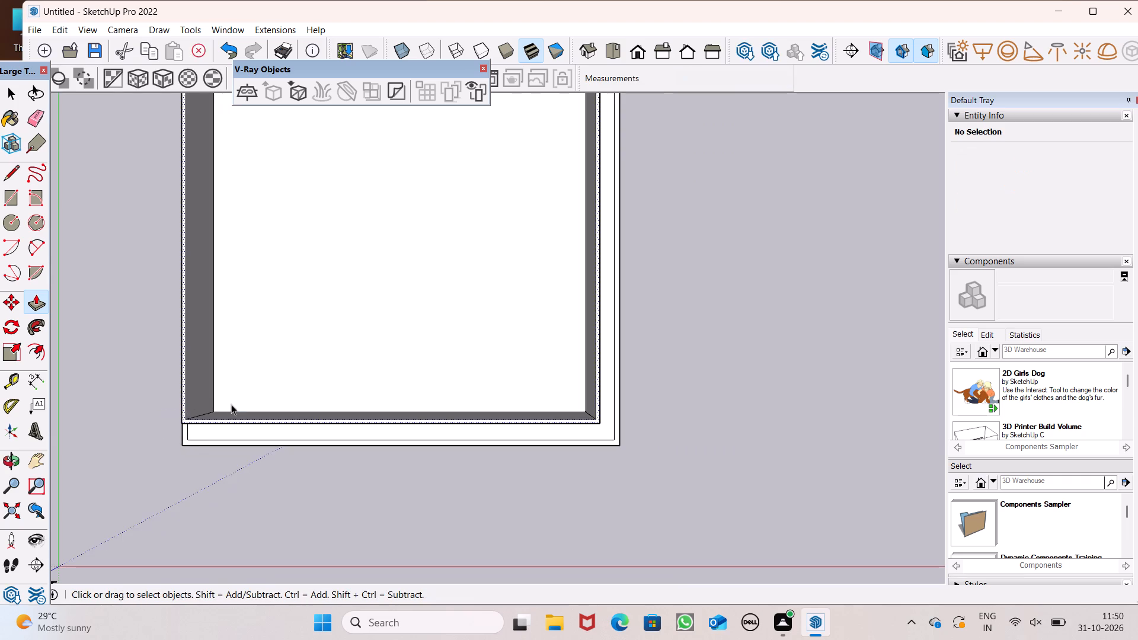
View the walls from the front and check their height at a front corner with the Dimension tool.
{"action": "middle_click_drag", "start_coordinate": [231, 404], "coordinate": [233, 116]}
{"action": "scroll", "coordinate": [233, 118], "scroll_direction": "up", "scroll_amount": 1}
{"action": "middle_click_drag", "start_coordinate": [284, 492], "coordinate": [306, 339]}
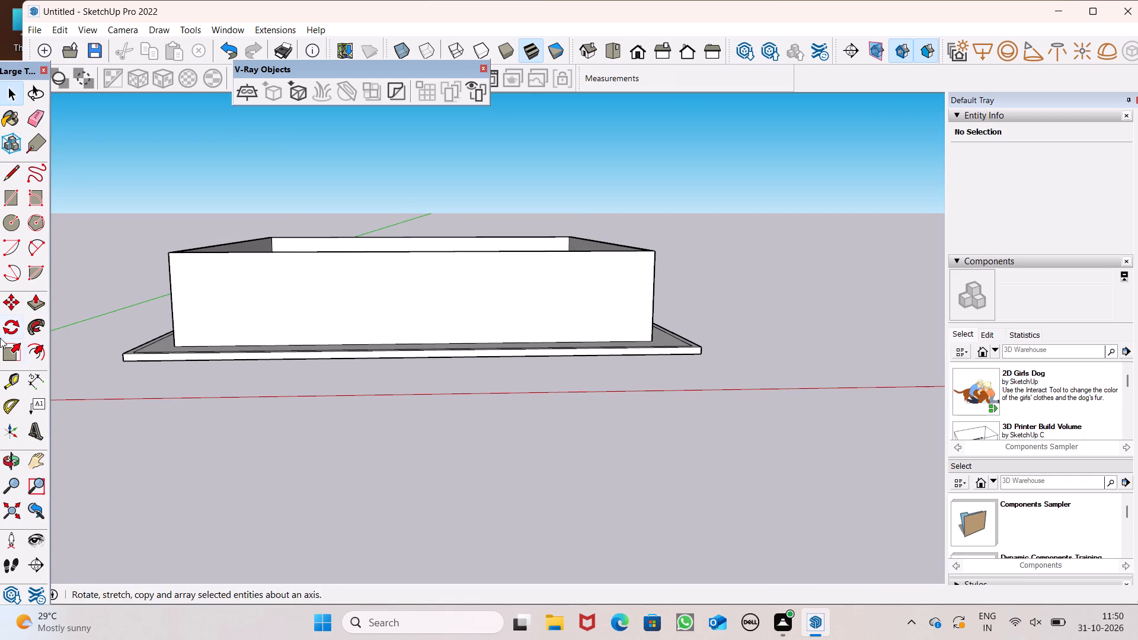
{"action": "left_click", "coordinate": [37, 380]}
{"action": "scroll", "coordinate": [168, 272], "scroll_direction": "up", "scroll_amount": 2}
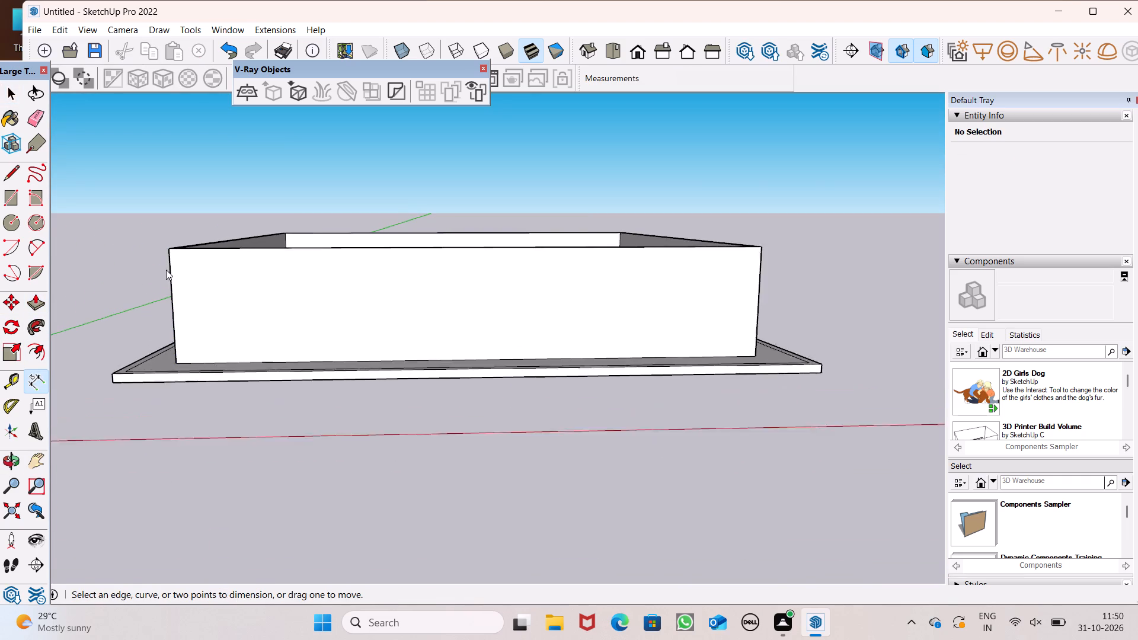
{"action": "scroll", "coordinate": [166, 270], "scroll_direction": "up", "scroll_amount": 1}
{"action": "left_click_drag", "start_coordinate": [168, 249], "coordinate": [168, 254]}
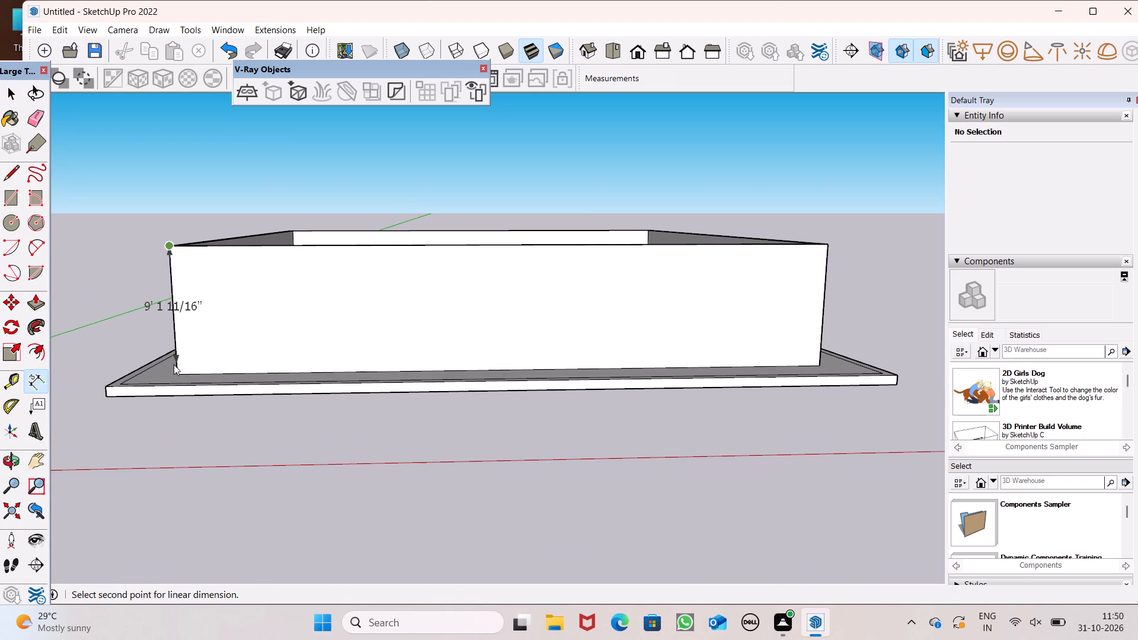
{"action": "key", "text": "space"}
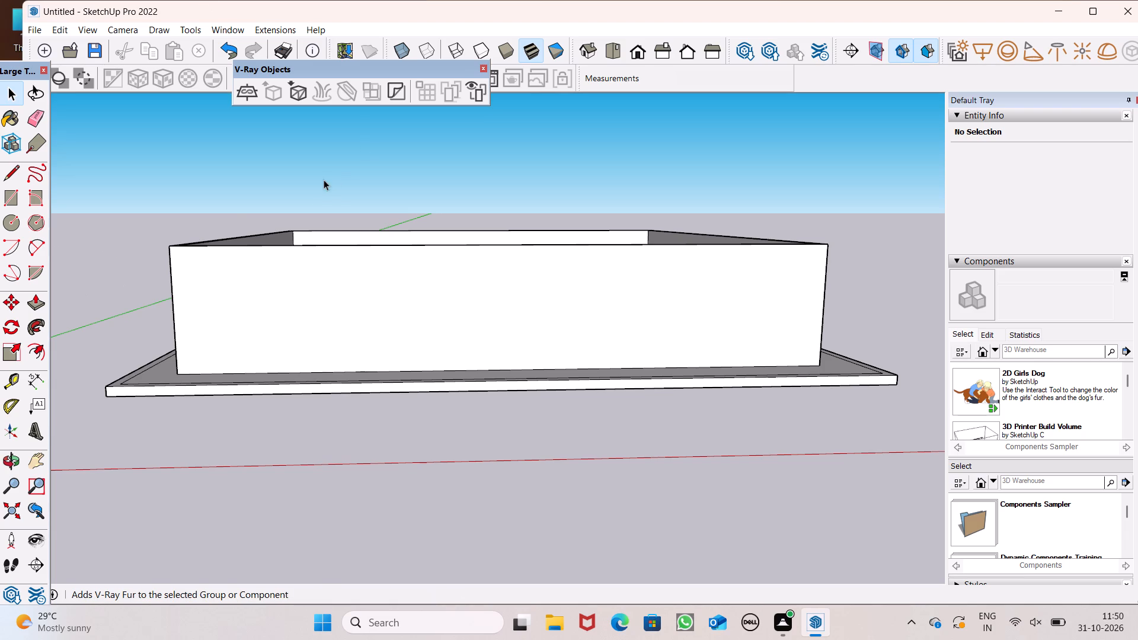
{"action": "scroll", "coordinate": [366, 273], "scroll_direction": "down", "scroll_amount": 3}
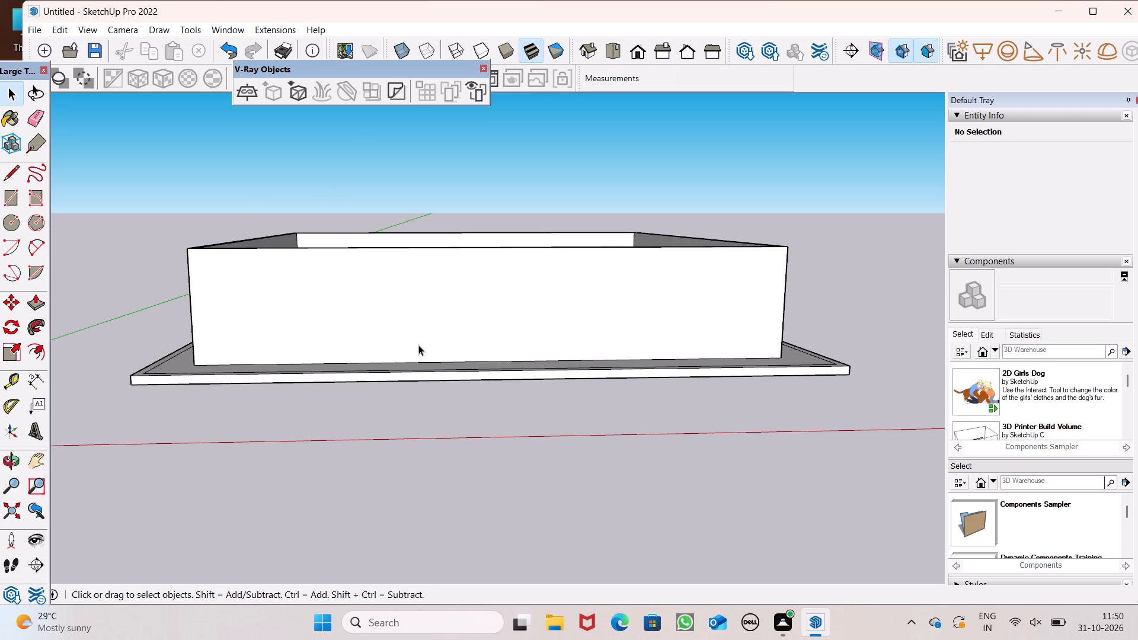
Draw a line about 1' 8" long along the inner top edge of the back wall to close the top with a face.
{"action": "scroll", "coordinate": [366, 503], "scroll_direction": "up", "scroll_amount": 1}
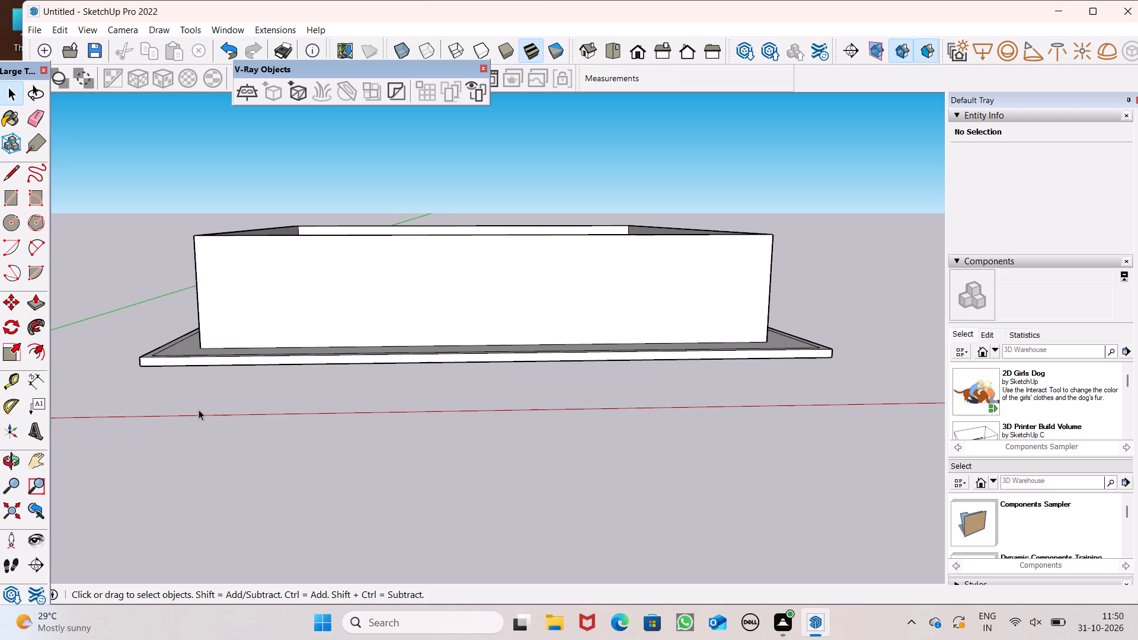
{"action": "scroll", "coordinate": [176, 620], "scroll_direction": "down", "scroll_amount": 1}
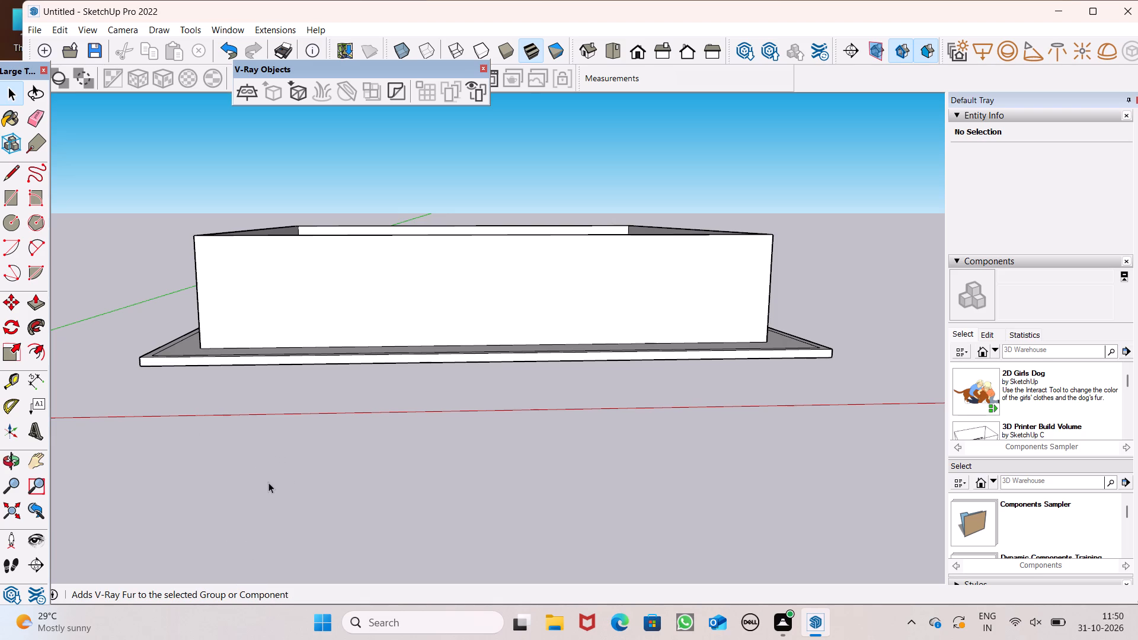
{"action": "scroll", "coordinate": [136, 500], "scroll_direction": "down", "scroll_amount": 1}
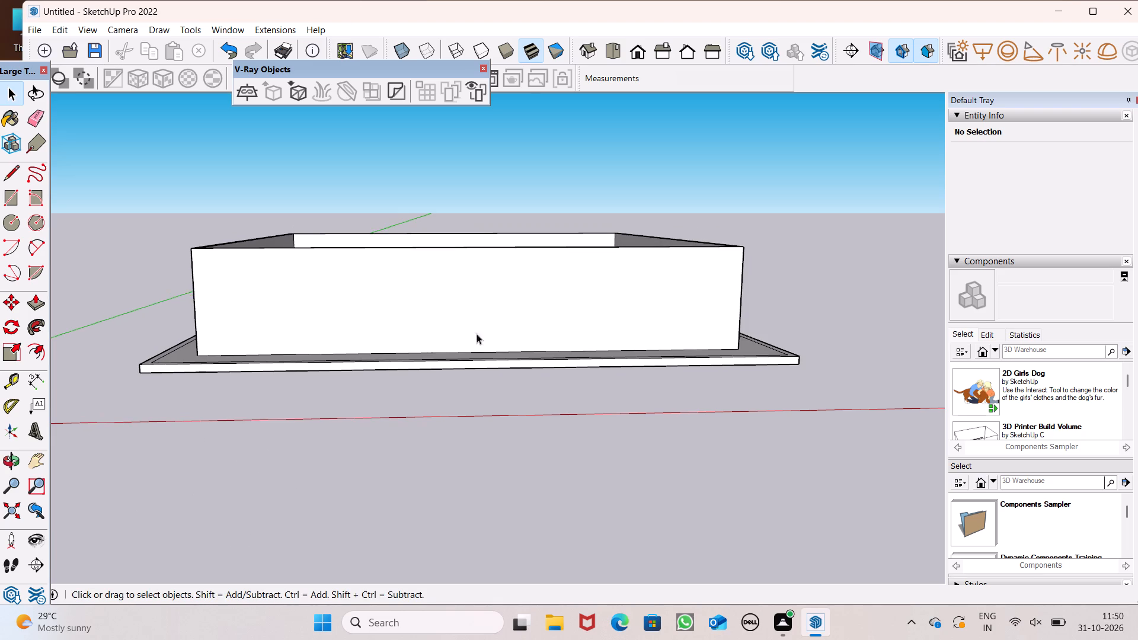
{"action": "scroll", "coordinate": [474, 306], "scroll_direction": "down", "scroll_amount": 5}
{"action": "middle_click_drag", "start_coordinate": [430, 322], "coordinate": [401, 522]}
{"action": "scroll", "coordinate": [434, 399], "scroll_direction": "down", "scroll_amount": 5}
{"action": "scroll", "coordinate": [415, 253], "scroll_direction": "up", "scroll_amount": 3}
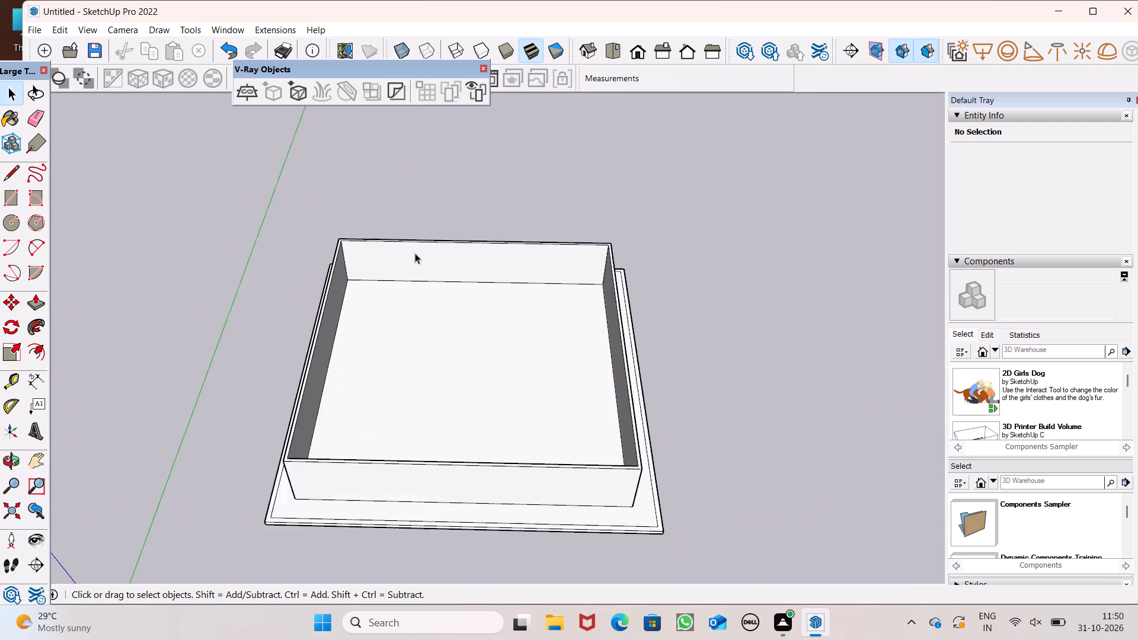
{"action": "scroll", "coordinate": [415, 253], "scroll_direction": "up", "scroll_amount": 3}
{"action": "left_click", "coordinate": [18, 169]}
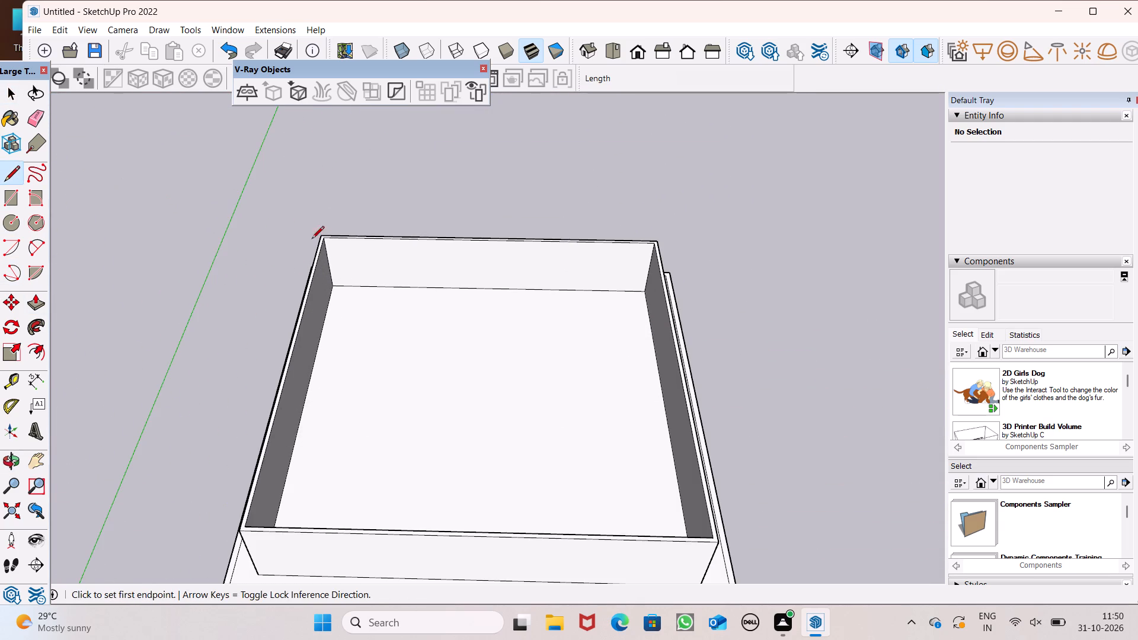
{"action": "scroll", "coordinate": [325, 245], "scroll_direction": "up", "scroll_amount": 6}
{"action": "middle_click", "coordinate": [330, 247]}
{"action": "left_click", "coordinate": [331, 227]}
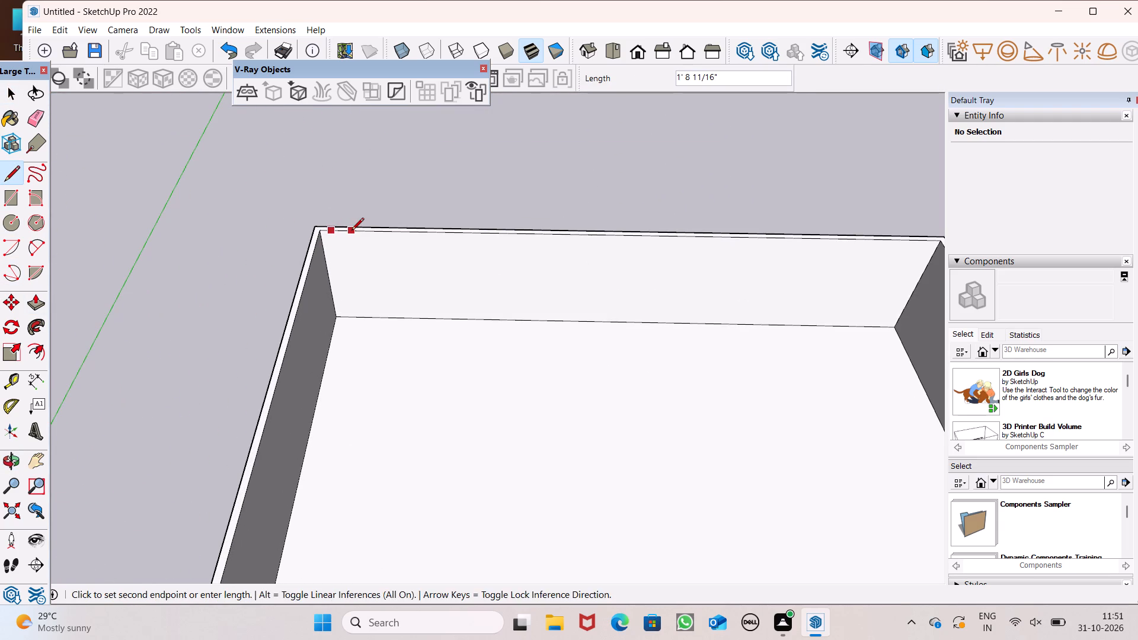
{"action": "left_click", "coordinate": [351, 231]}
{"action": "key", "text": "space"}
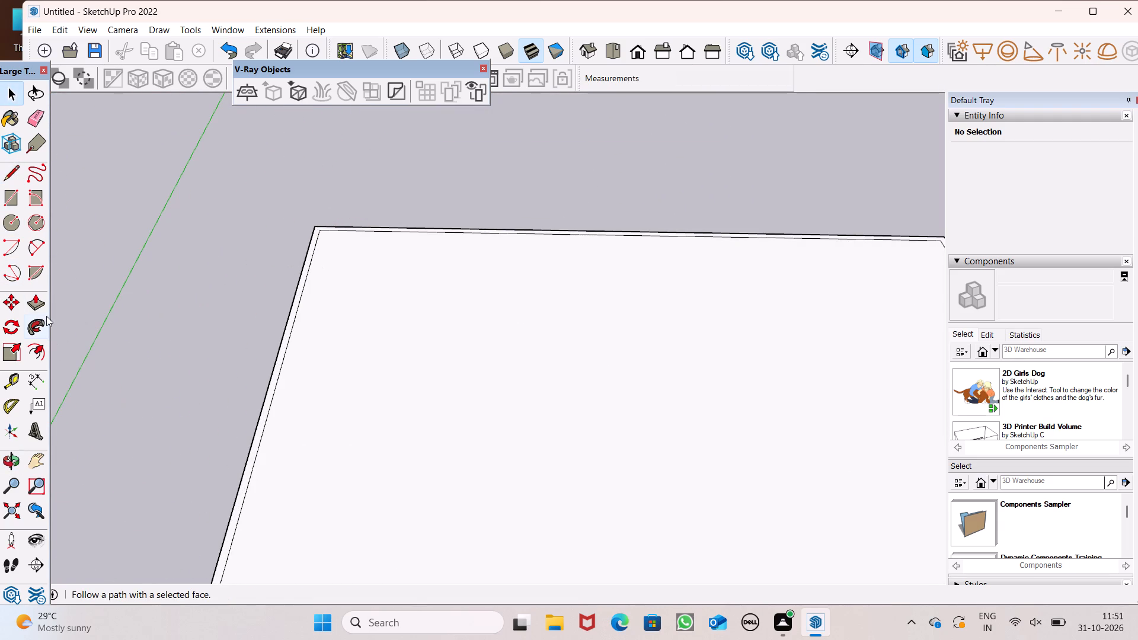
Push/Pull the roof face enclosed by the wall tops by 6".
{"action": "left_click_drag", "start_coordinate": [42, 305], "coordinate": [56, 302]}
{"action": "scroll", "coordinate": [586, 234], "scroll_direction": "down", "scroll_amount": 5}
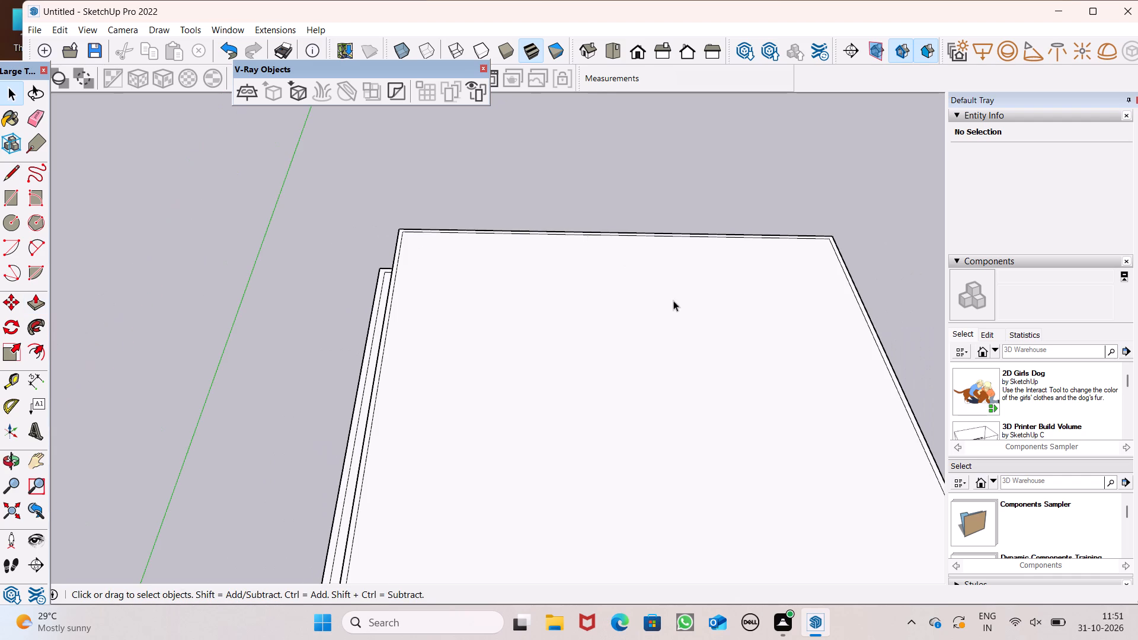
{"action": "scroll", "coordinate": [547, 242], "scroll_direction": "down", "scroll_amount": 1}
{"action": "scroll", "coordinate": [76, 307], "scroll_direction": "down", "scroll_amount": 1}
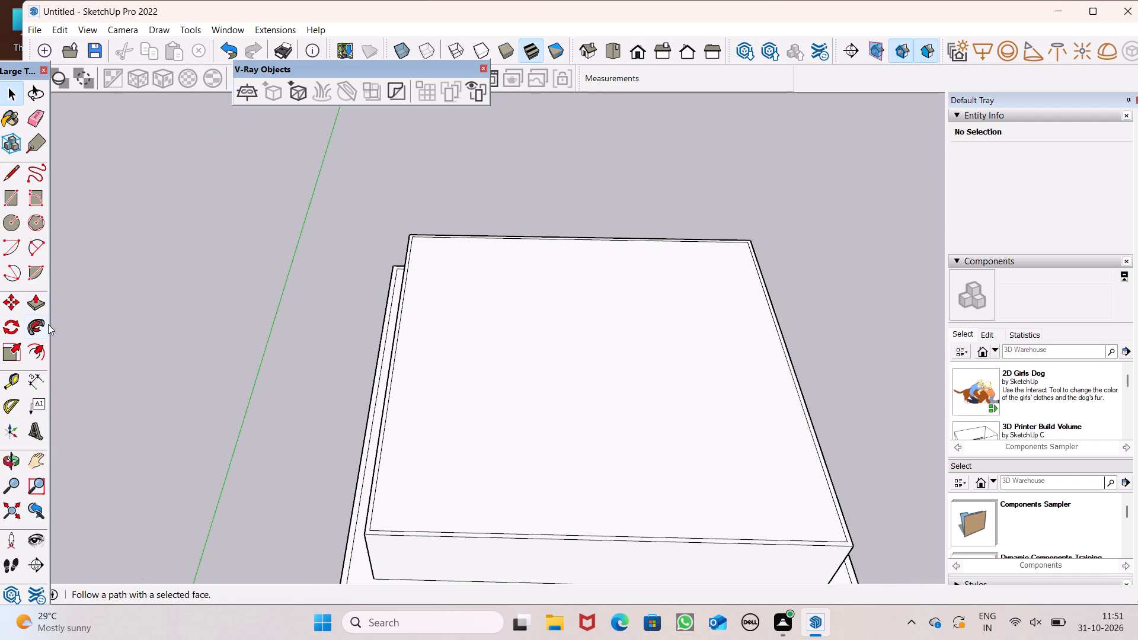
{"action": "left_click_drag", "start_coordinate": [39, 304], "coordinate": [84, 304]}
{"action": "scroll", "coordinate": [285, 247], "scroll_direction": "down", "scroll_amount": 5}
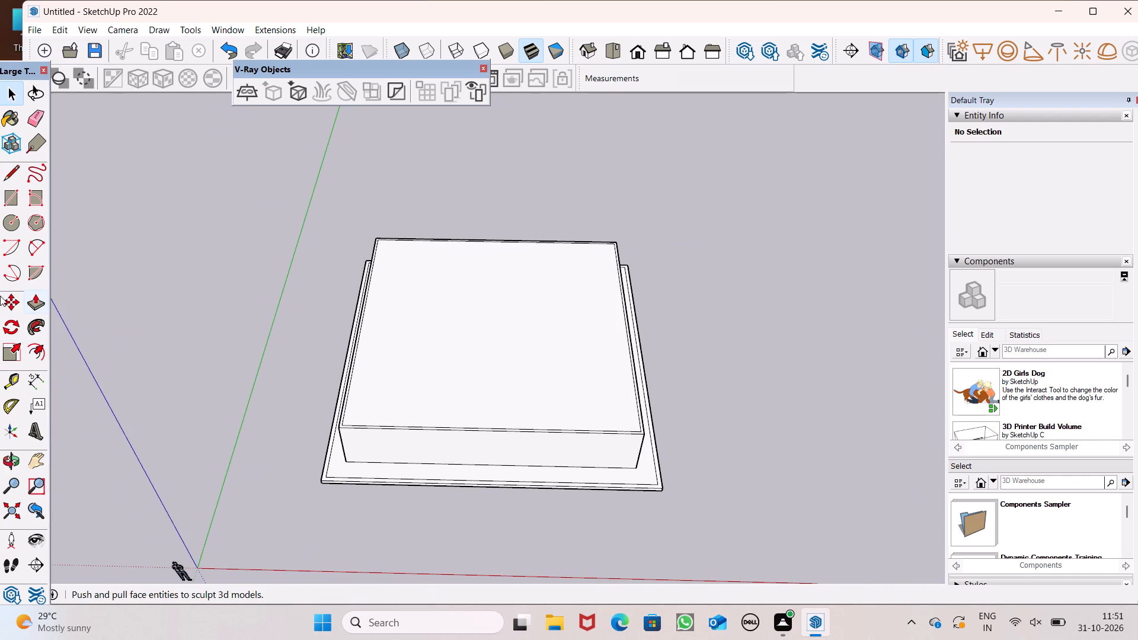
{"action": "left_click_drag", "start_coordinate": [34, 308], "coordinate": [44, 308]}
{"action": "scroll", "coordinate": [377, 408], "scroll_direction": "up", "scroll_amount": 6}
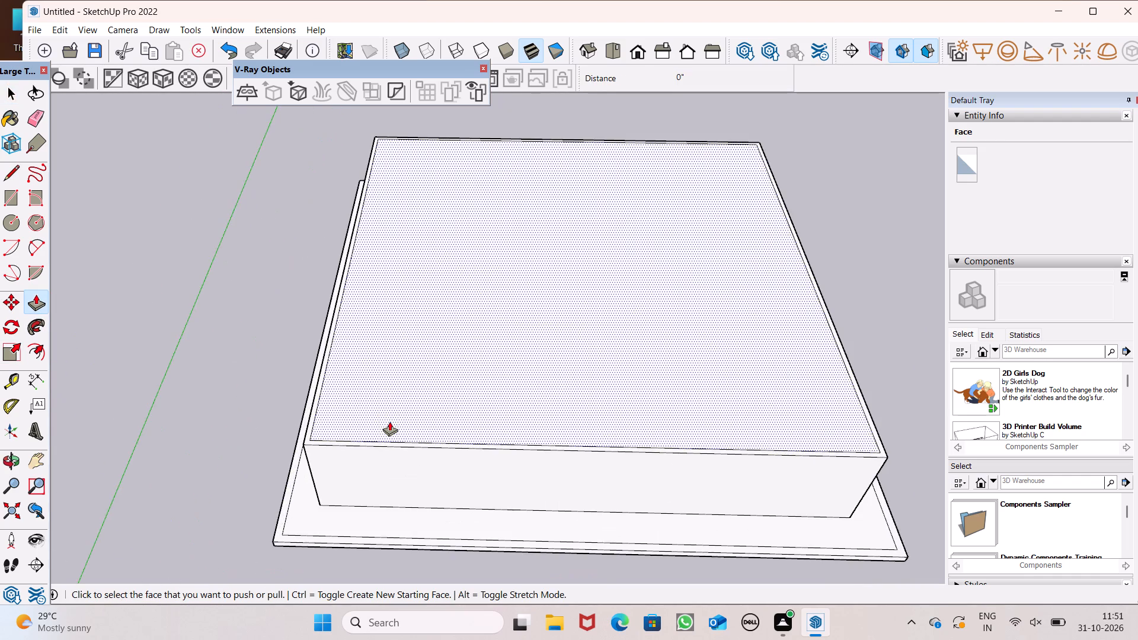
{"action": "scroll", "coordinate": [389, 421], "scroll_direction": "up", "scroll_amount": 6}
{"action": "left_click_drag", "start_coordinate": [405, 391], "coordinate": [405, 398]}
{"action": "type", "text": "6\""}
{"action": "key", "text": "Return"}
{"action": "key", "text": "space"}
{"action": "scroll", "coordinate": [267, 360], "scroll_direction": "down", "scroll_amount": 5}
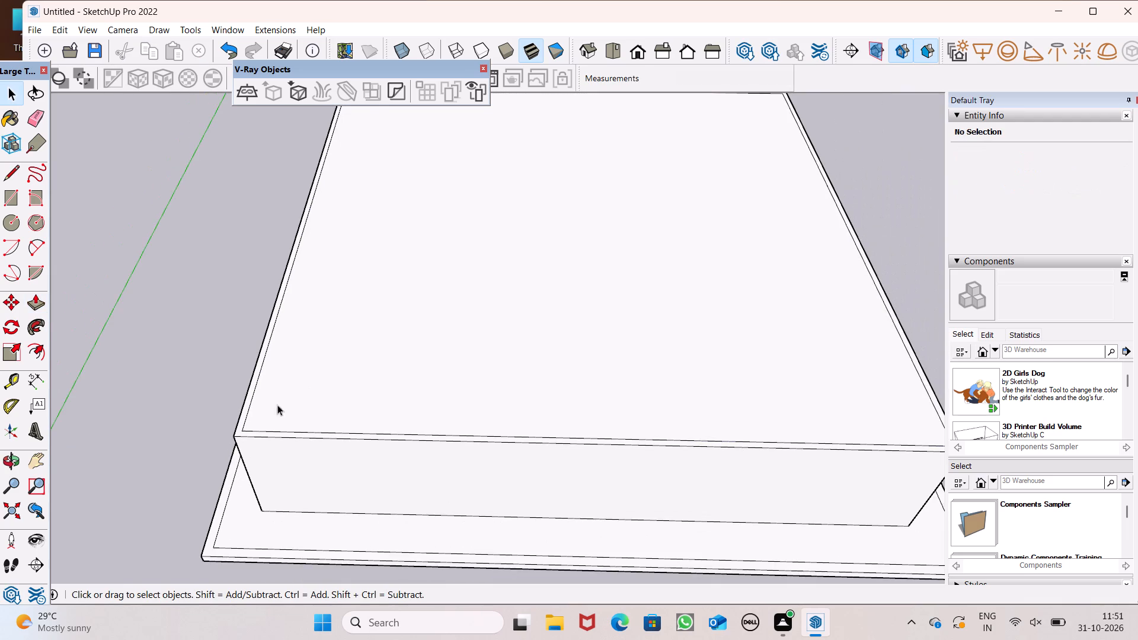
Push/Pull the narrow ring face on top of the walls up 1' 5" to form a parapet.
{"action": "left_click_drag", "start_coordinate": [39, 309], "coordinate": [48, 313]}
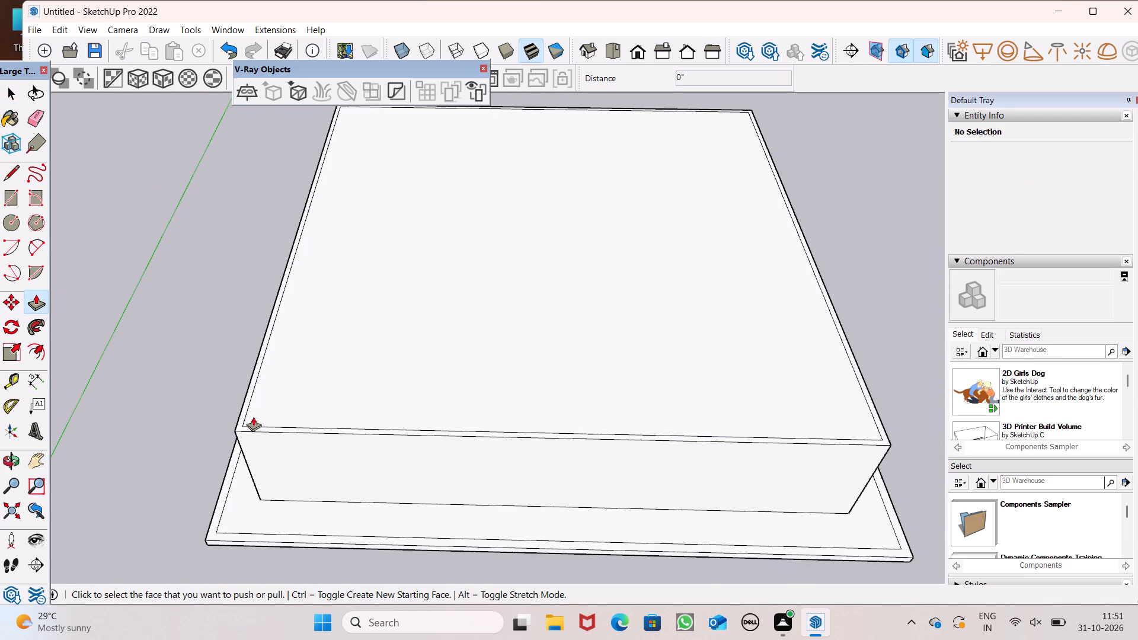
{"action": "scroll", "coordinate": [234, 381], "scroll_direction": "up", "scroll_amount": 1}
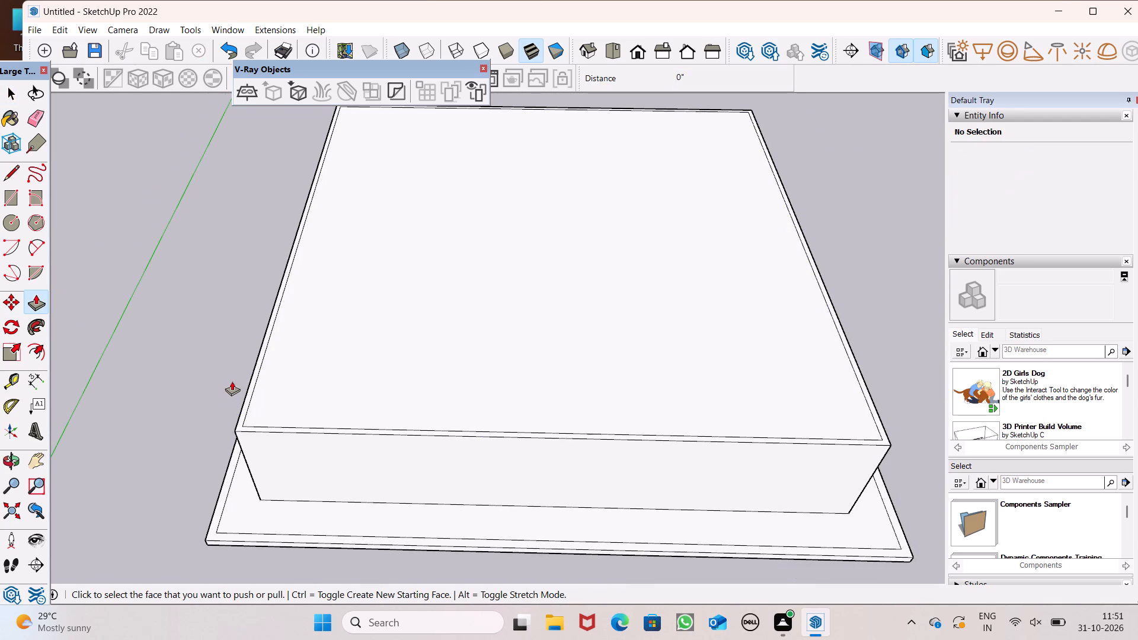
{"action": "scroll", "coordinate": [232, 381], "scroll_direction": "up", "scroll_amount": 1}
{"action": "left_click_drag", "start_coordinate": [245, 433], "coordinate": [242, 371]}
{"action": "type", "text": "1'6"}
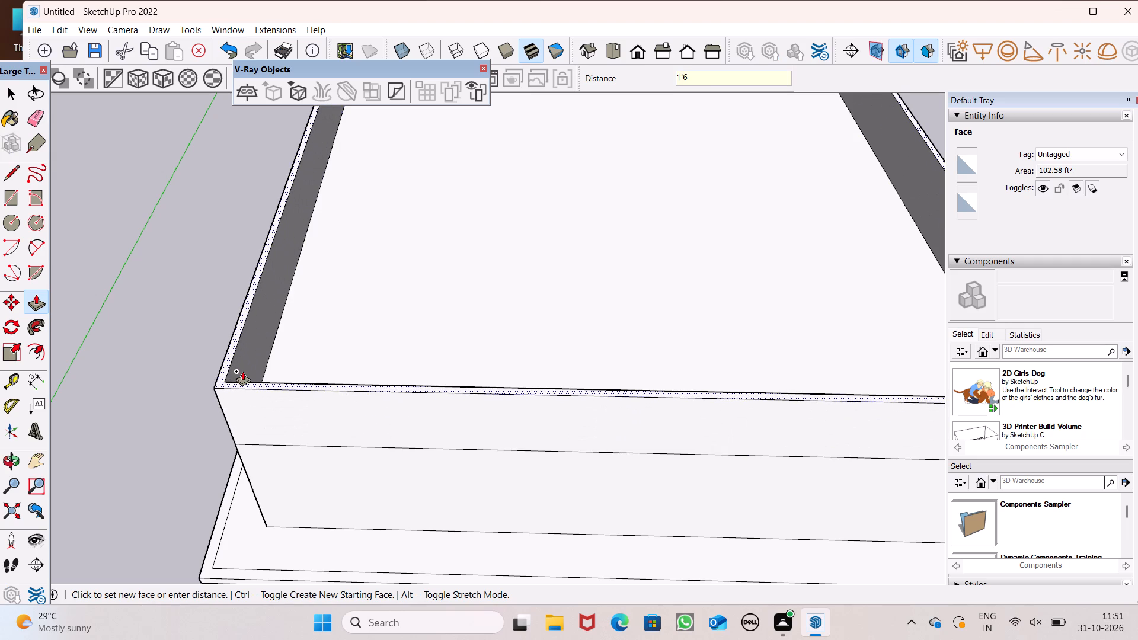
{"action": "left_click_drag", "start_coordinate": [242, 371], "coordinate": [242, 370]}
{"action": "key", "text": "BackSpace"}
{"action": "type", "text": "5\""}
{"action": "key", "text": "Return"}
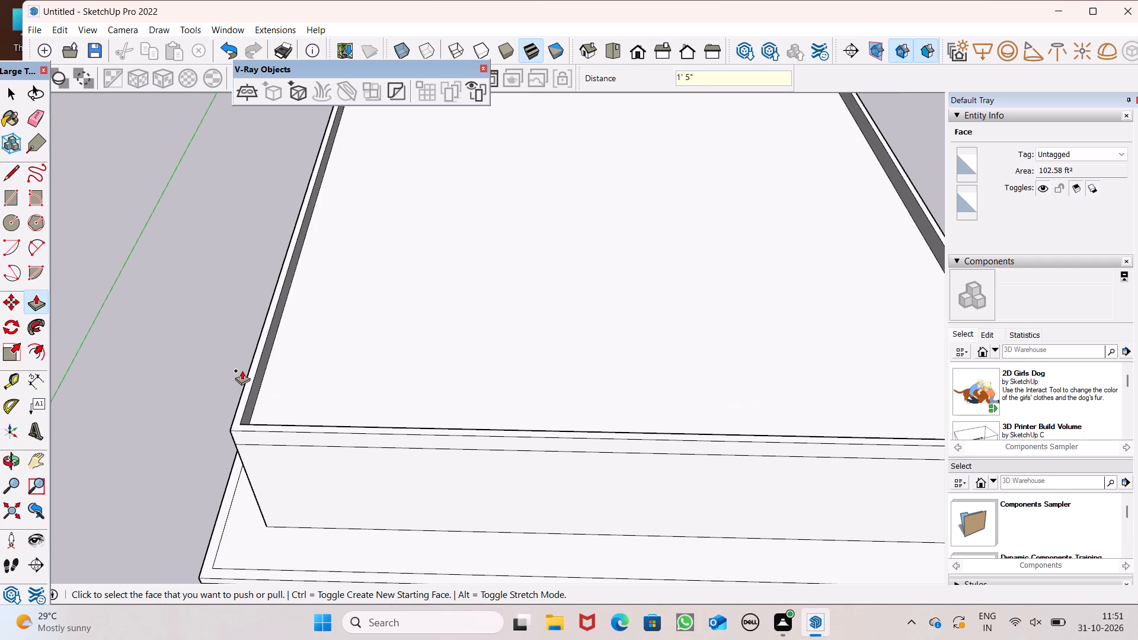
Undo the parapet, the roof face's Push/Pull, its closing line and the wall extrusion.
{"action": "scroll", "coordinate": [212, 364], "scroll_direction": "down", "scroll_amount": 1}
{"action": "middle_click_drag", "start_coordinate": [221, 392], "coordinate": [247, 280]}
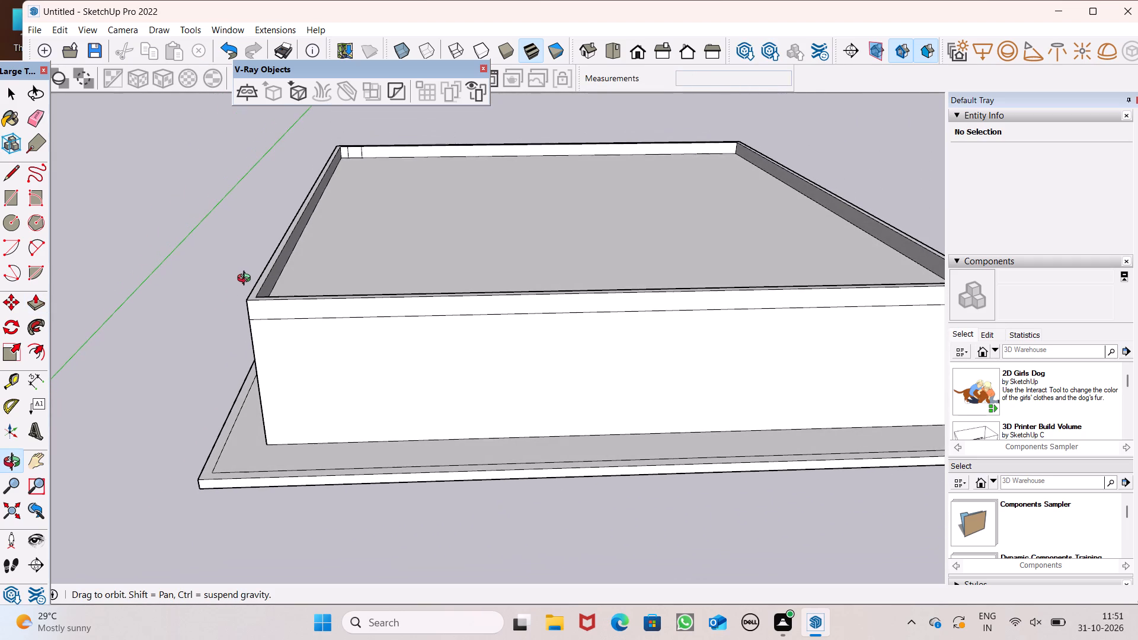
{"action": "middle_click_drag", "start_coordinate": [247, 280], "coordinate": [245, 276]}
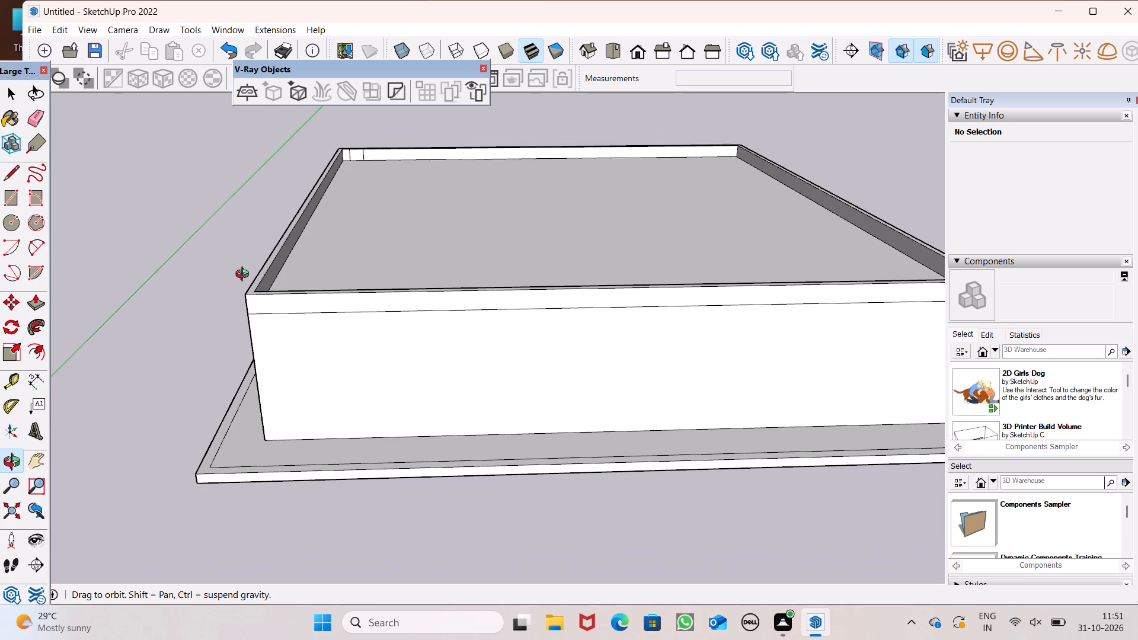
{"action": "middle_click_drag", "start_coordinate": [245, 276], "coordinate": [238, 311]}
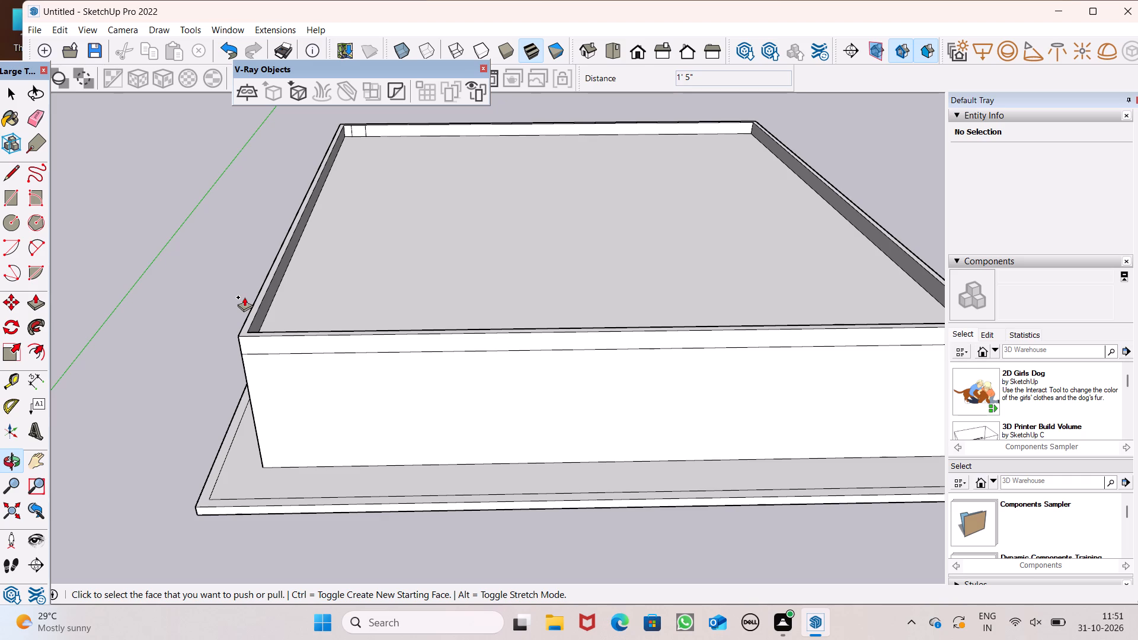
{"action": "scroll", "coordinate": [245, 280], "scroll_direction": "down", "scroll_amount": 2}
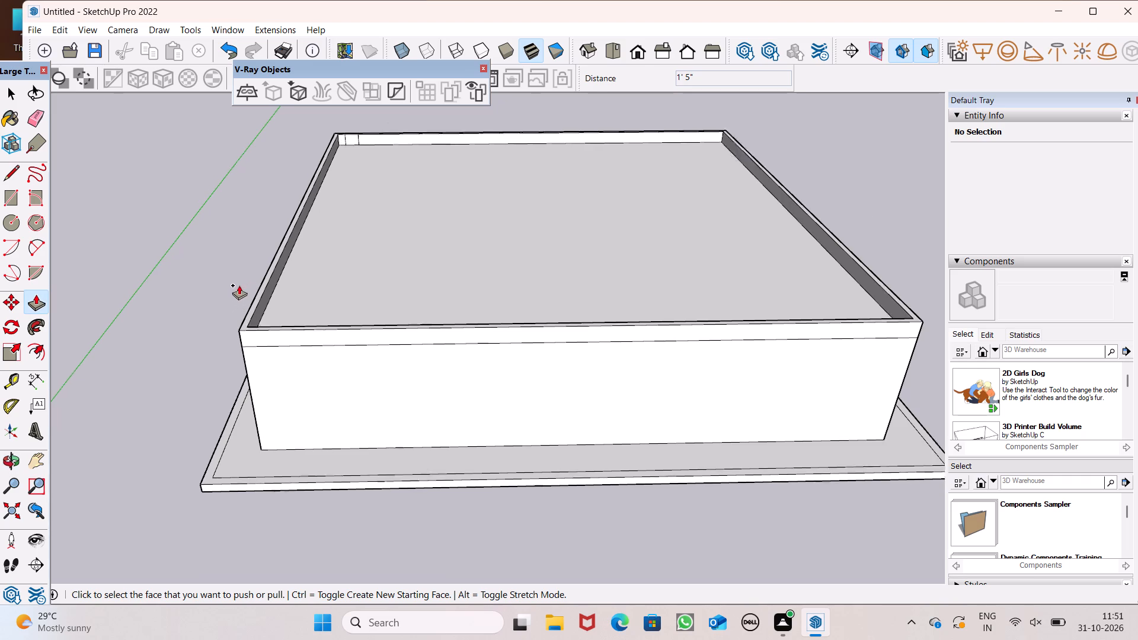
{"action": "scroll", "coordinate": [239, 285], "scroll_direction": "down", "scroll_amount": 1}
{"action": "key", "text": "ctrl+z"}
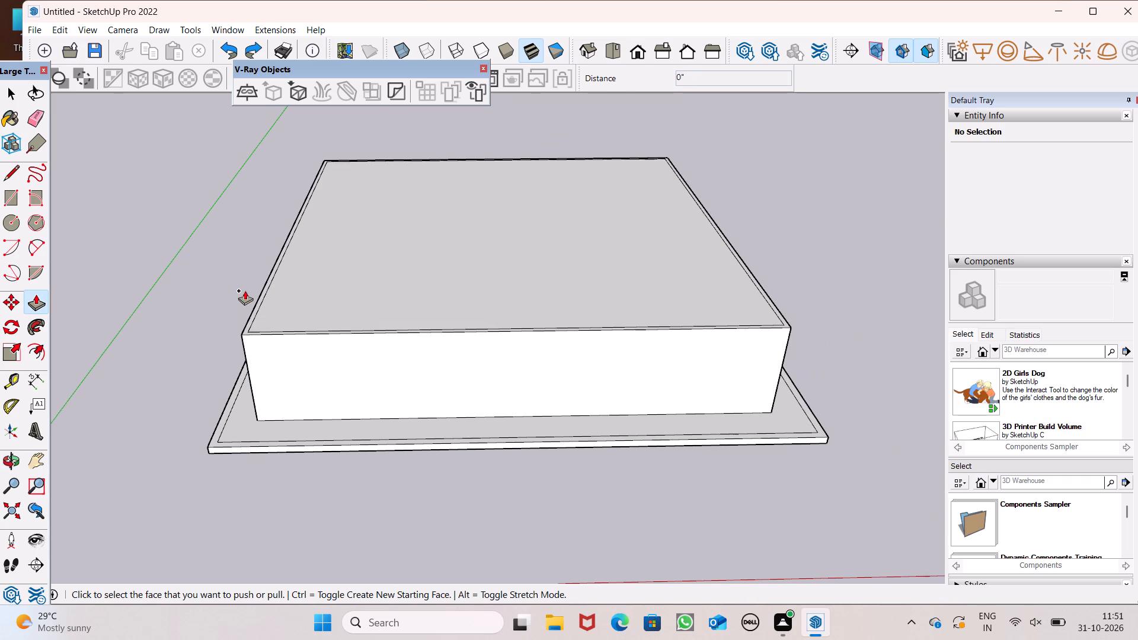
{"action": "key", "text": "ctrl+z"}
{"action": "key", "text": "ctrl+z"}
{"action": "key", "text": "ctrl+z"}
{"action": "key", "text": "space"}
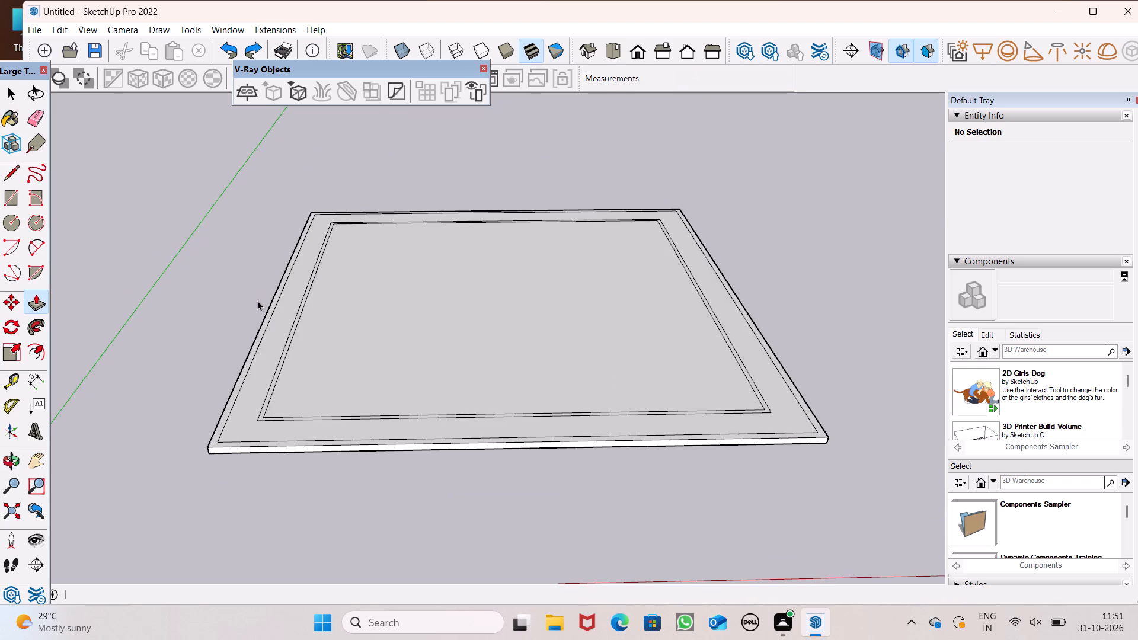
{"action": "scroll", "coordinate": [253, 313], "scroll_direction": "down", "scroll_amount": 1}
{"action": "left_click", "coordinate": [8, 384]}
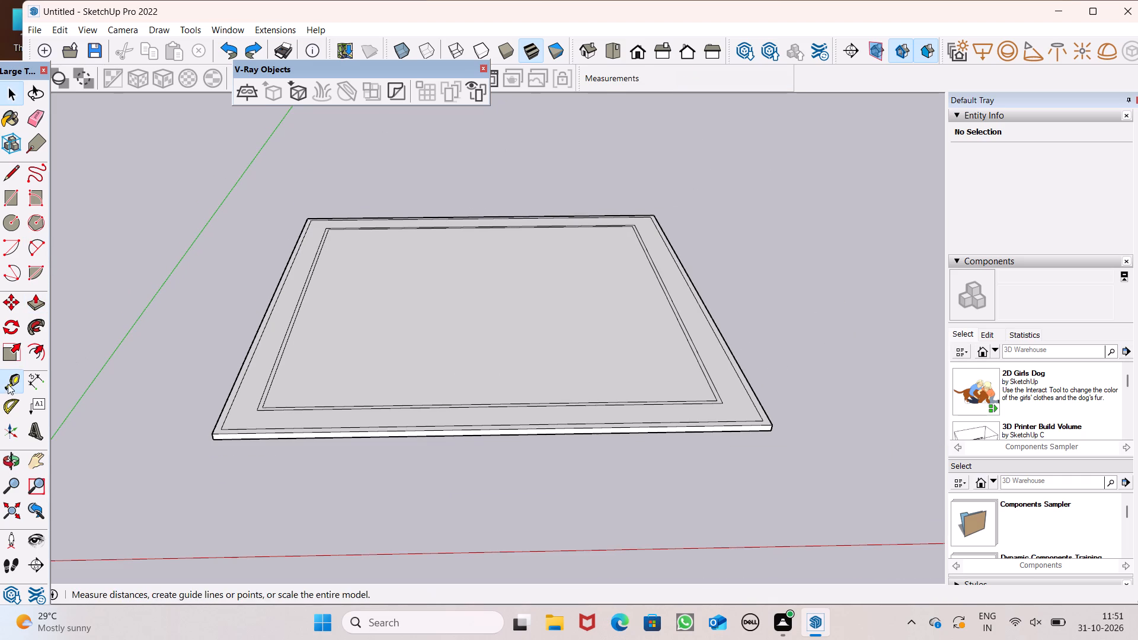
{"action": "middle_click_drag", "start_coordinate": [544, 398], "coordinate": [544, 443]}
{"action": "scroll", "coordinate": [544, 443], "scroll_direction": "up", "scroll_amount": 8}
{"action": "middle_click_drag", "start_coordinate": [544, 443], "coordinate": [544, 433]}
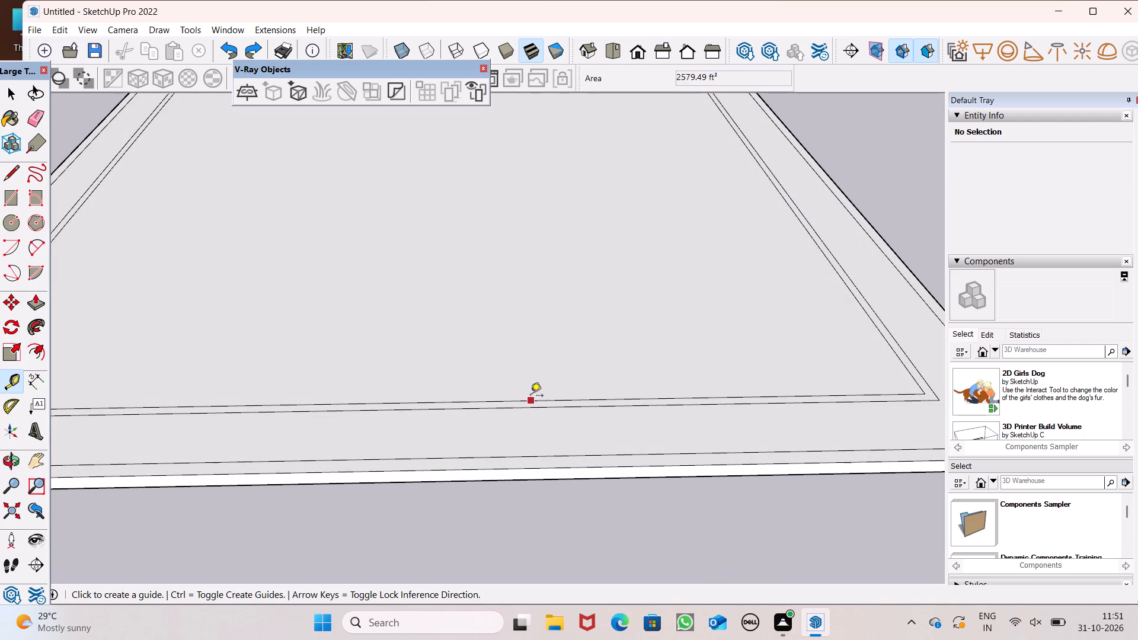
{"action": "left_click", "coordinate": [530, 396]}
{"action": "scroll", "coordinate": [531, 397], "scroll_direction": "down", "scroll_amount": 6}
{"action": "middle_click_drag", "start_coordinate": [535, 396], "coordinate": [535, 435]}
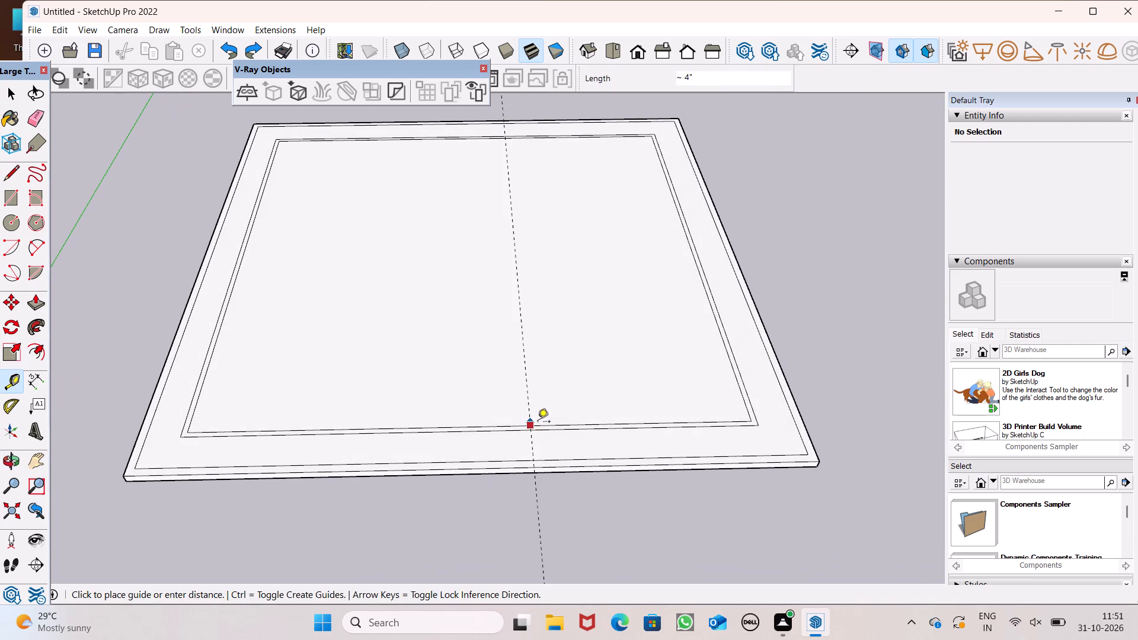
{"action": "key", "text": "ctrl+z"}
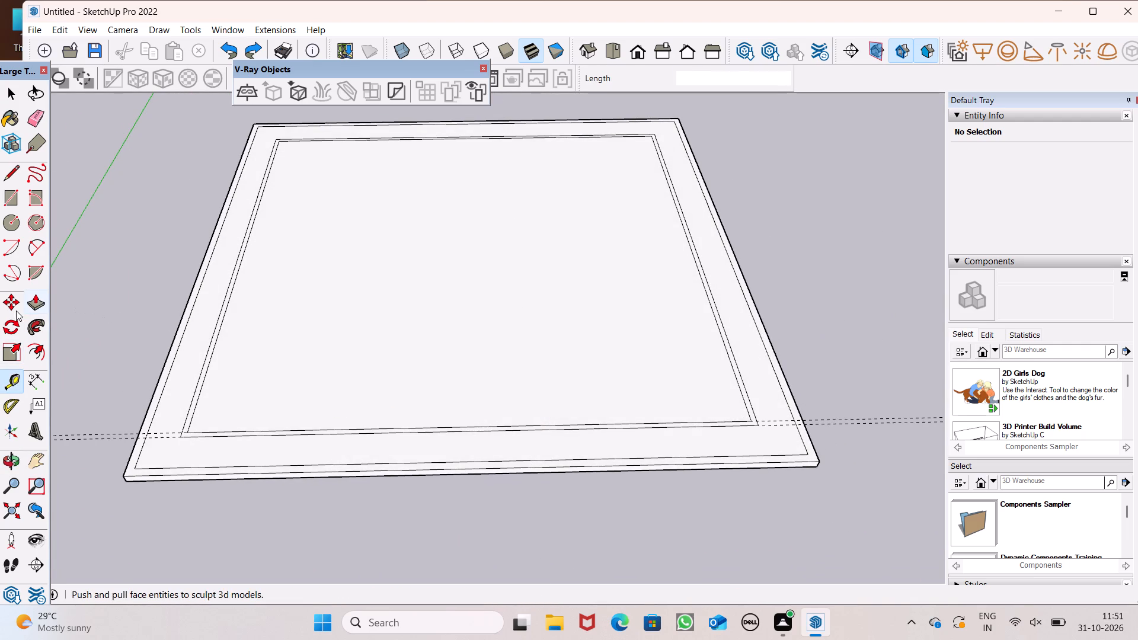
Place a guide about 5' 11" behind the front wall's outer line, parallel to it.
{"action": "left_click_drag", "start_coordinate": [14, 375], "coordinate": [41, 375]}
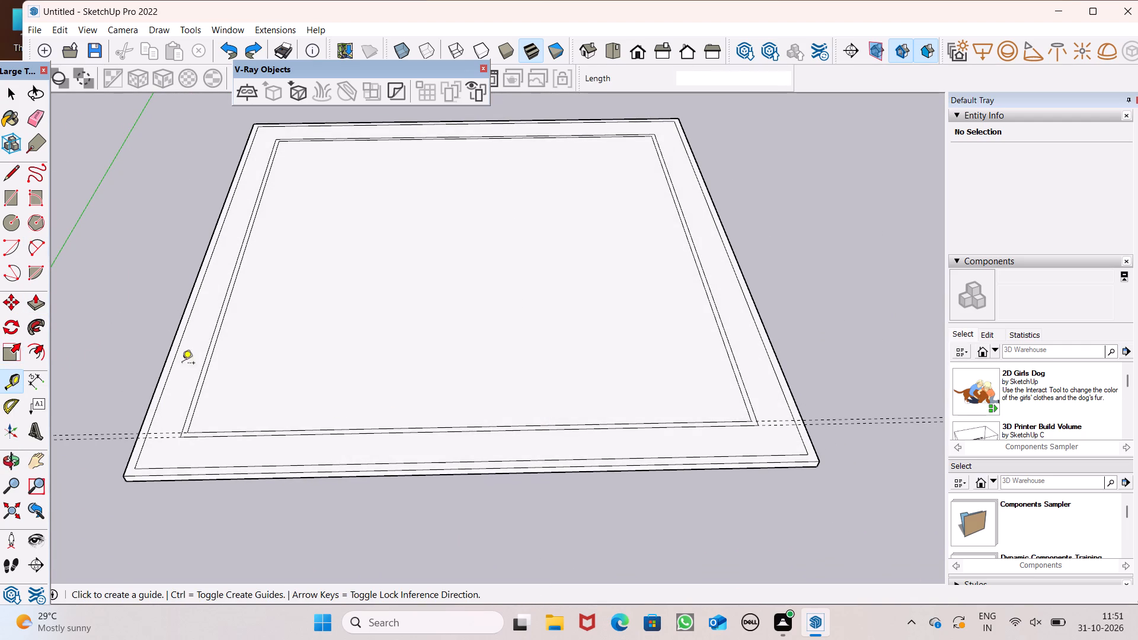
{"action": "left_click", "coordinate": [424, 429]}
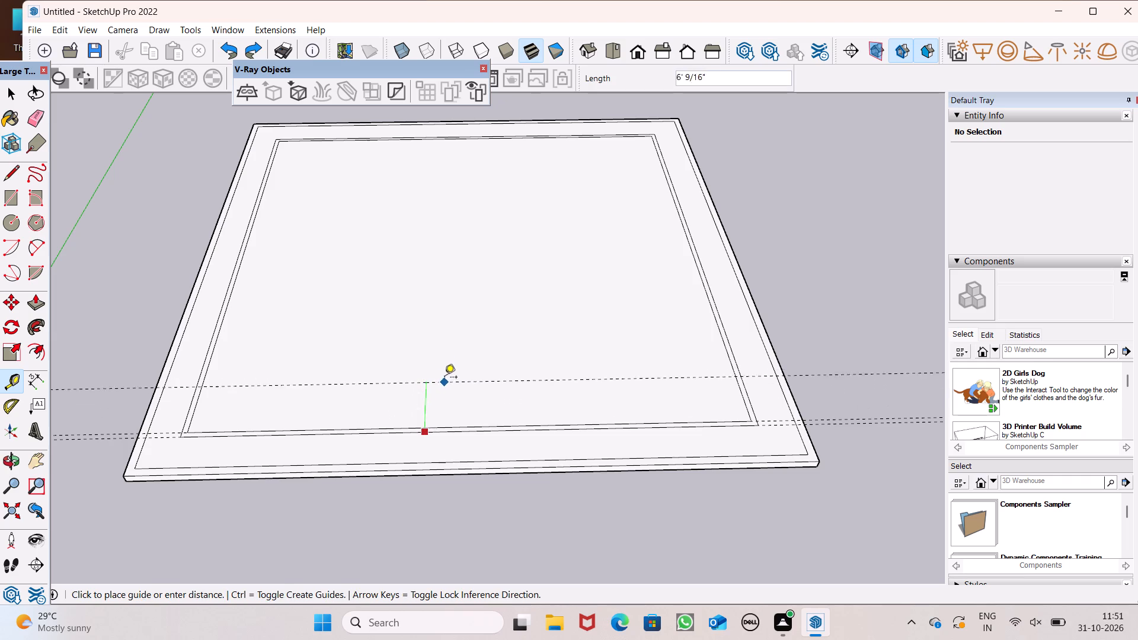
{"action": "scroll", "coordinate": [448, 363], "scroll_direction": "down", "scroll_amount": 4}
{"action": "middle_click_drag", "start_coordinate": [456, 361], "coordinate": [459, 448]}
{"action": "scroll", "coordinate": [485, 386], "scroll_direction": "up", "scroll_amount": 6}
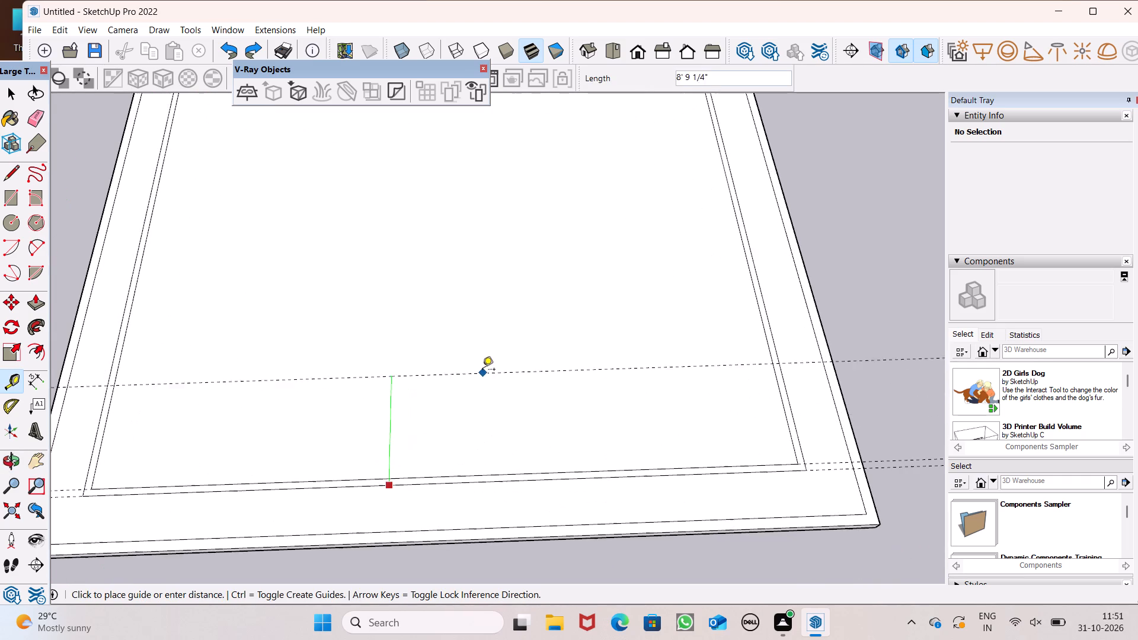
{"action": "scroll", "coordinate": [466, 333], "scroll_direction": "down", "scroll_amount": 2}
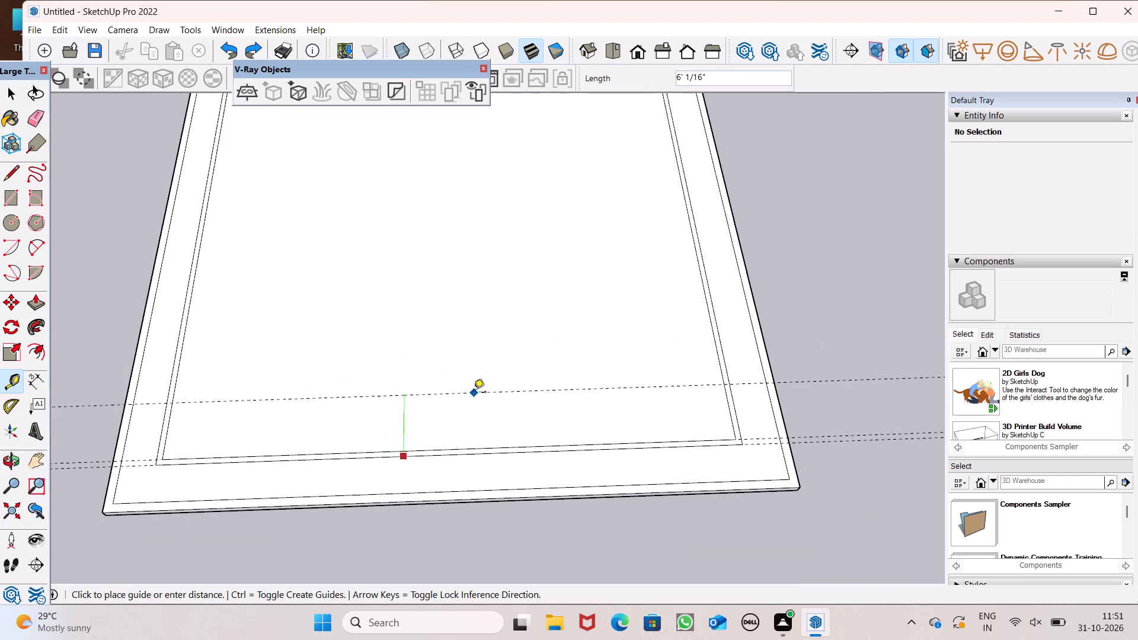
{"action": "scroll", "coordinate": [475, 393], "scroll_direction": "up", "scroll_amount": 1}
{"action": "left_click", "coordinate": [475, 393]}
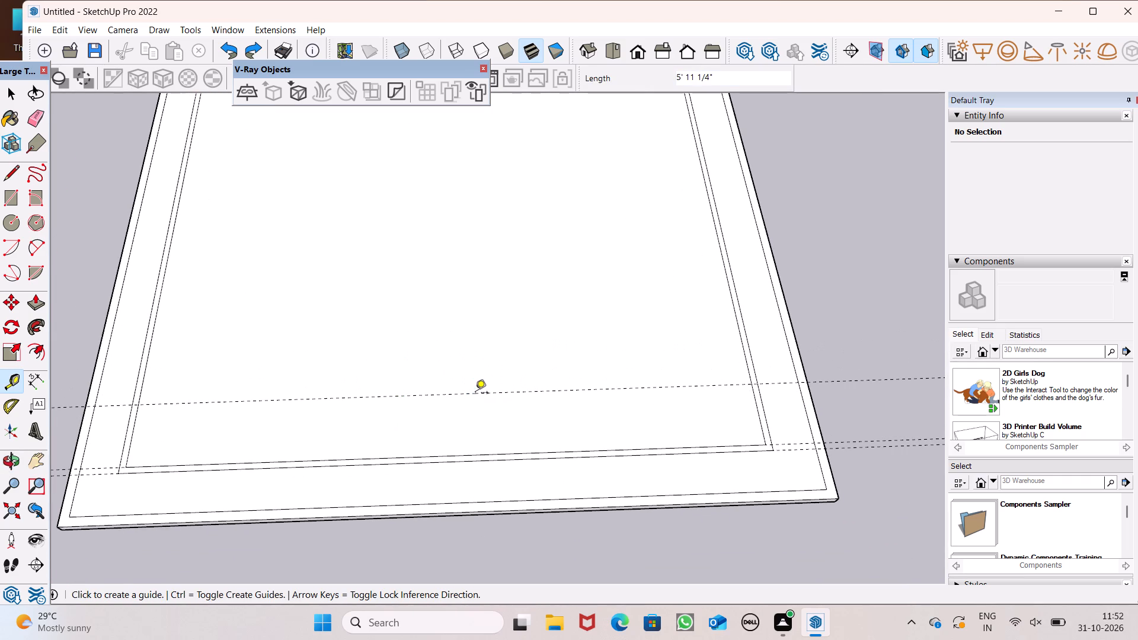
Place a second parallel guide 6" from that guide, on the side toward the front wall.
{"action": "left_click", "coordinate": [467, 395]}
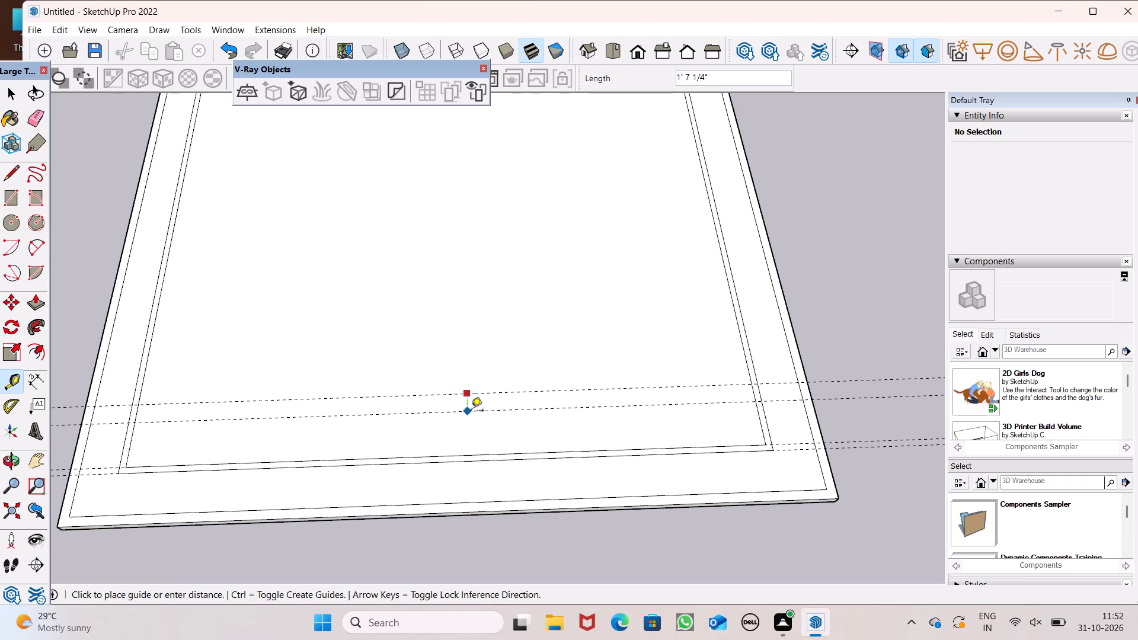
{"action": "type", "text": "6\""}
{"action": "key", "text": "Return"}
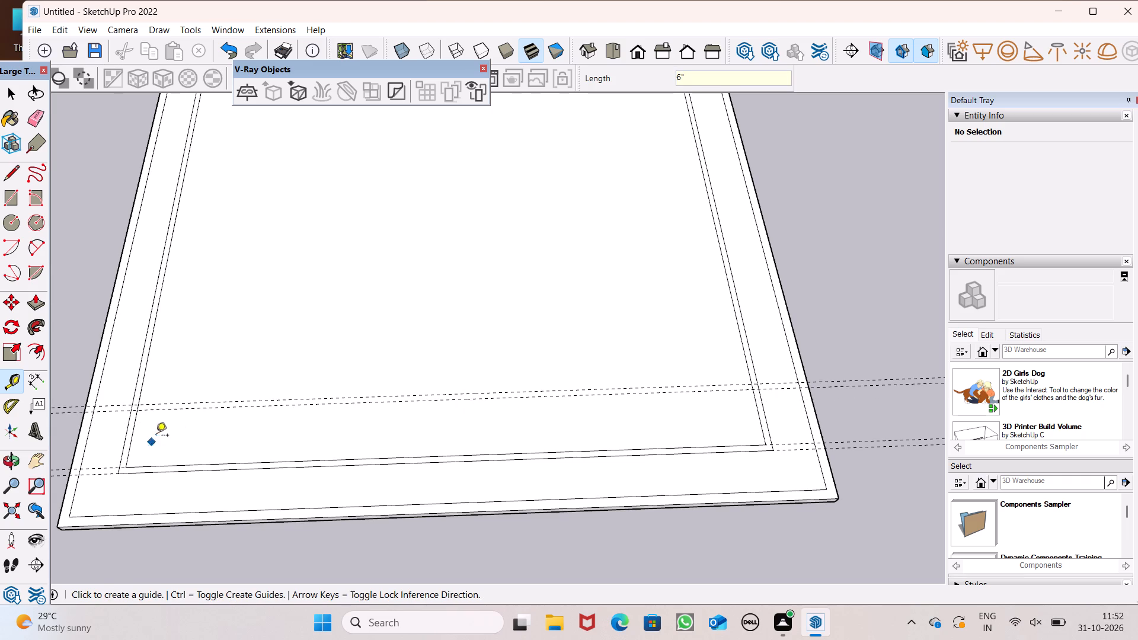
Place a front-to-back guide about 27' 7" inward from the left wall's inner line.
{"action": "left_click_drag", "start_coordinate": [130, 447], "coordinate": [146, 446]}
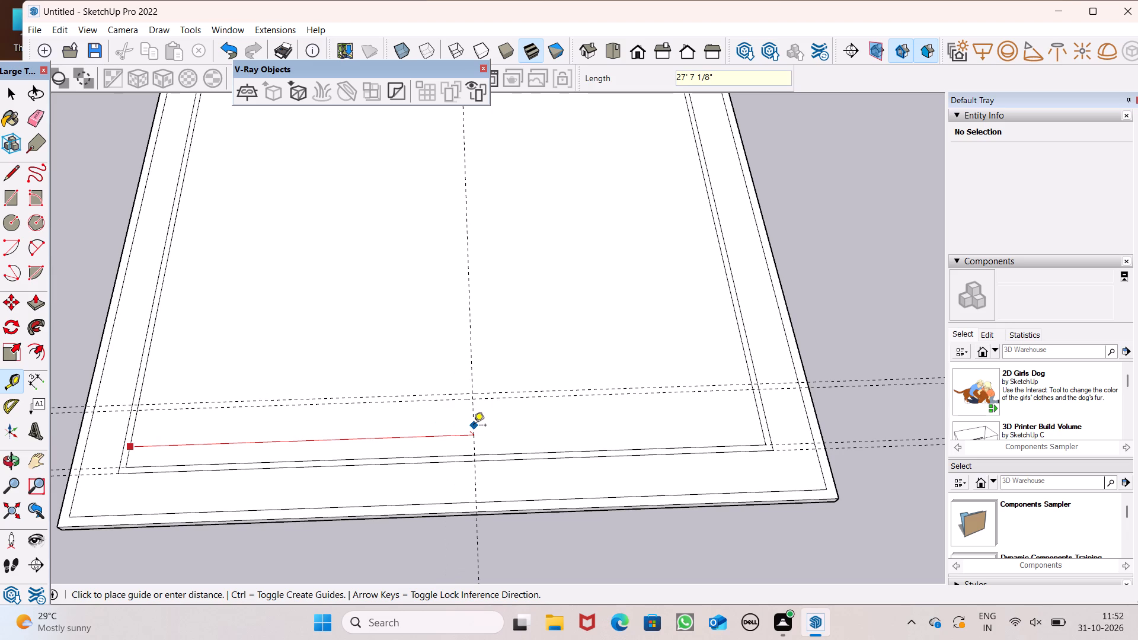
{"action": "left_click", "coordinate": [474, 426]}
Place a second front-to-back guide 6" from the existing one, on the side toward the left wall.
{"action": "left_click", "coordinate": [475, 423]}
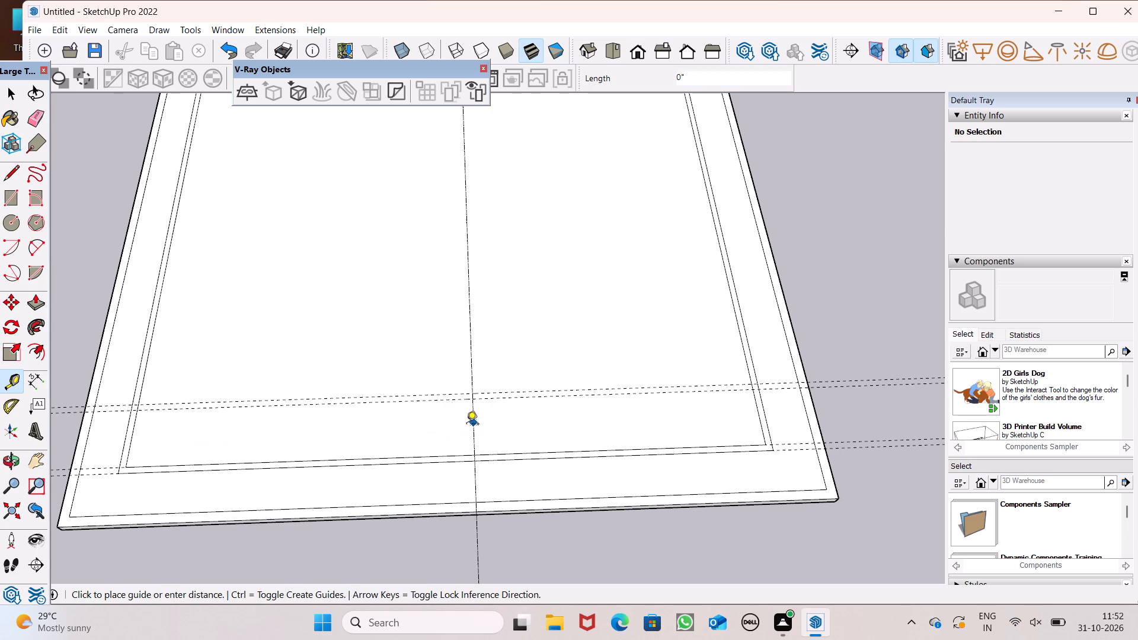
{"action": "key", "text": "6"}
{"action": "key", "text": "shift+quotedbl"}
{"action": "key", "text": "Return"}
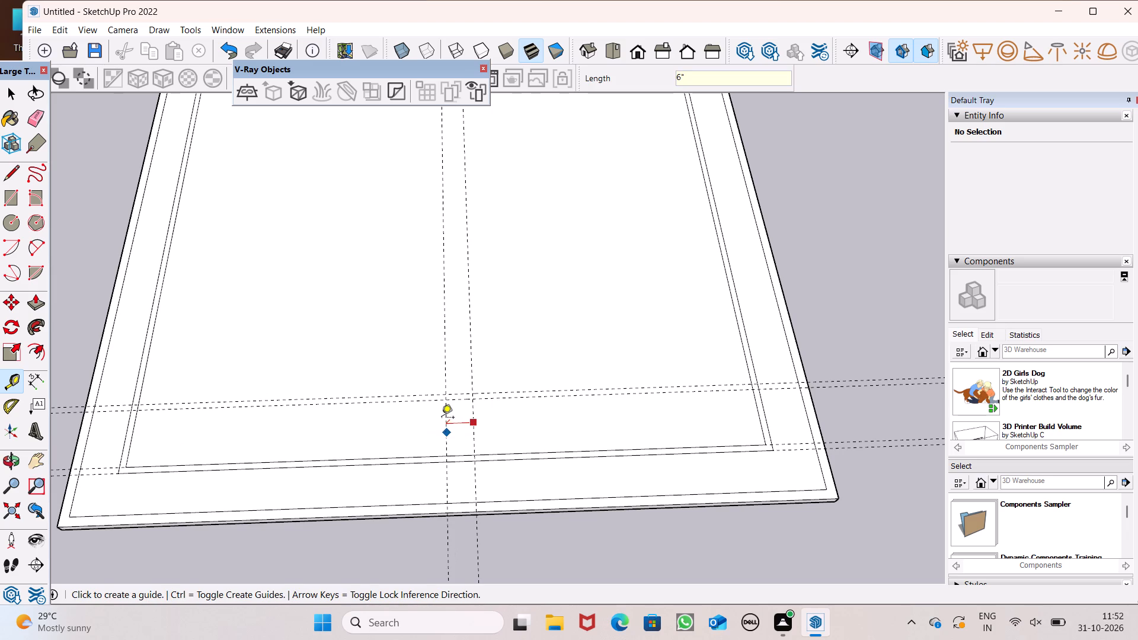
{"action": "key", "text": "space"}
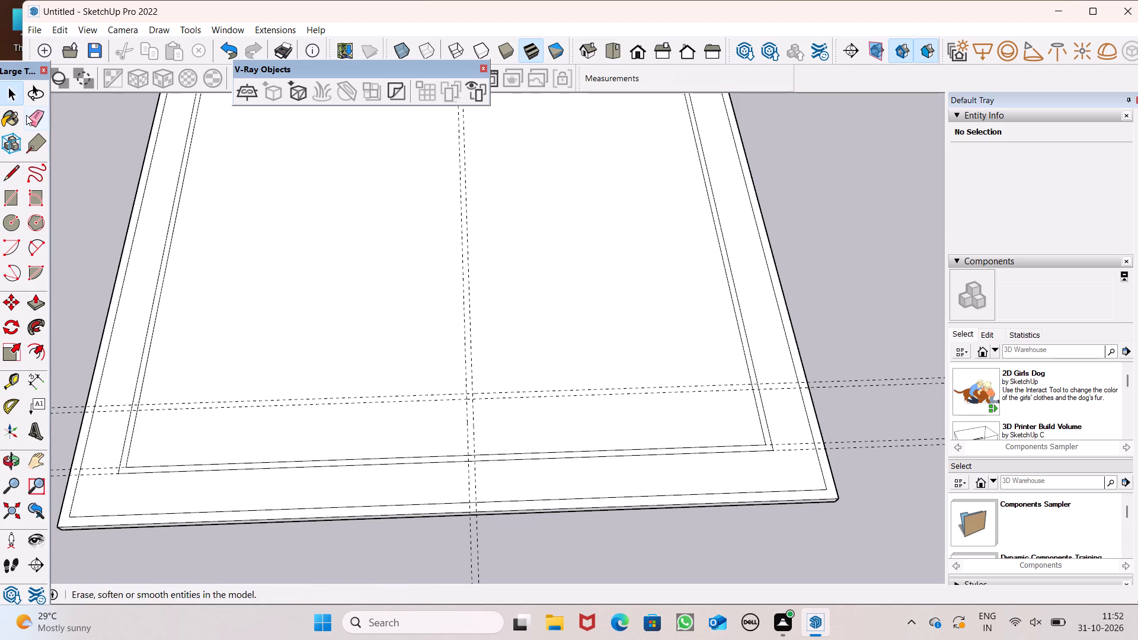
Draw a 5' 11 1/4" by 6" rectangle between the front-to-back guides, from the rear cross guide to the front wall's outer line.
{"action": "left_click", "coordinate": [8, 200]}
{"action": "scroll", "coordinate": [122, 391], "scroll_direction": "up", "scroll_amount": 5}
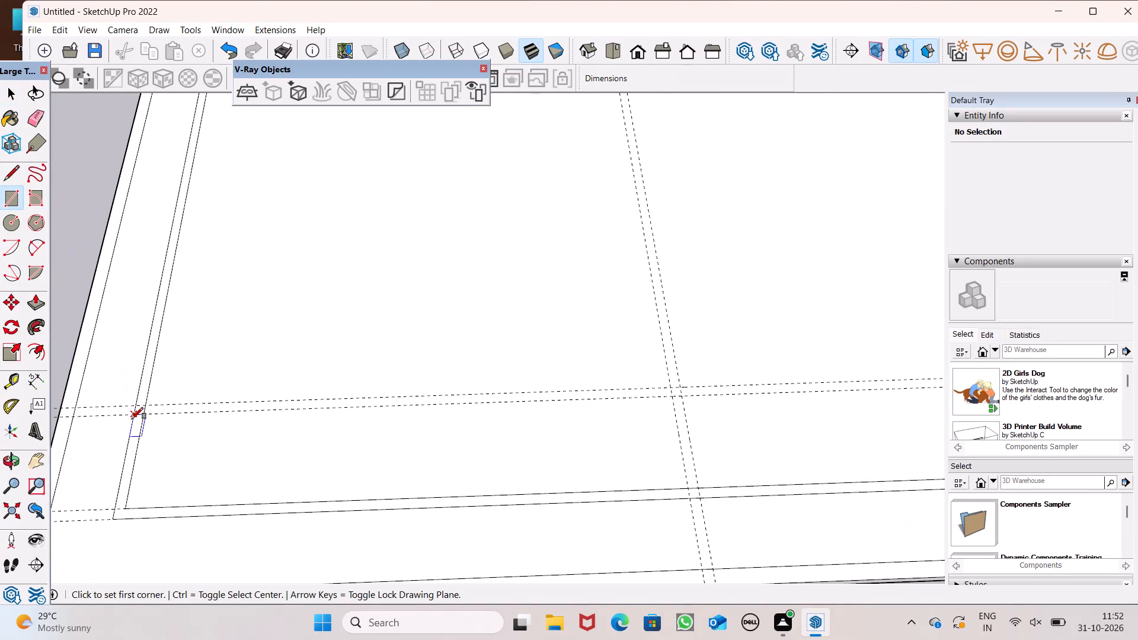
{"action": "scroll", "coordinate": [116, 408], "scroll_direction": "down", "scroll_amount": 6}
{"action": "scroll", "coordinate": [465, 427], "scroll_direction": "up", "scroll_amount": 13}
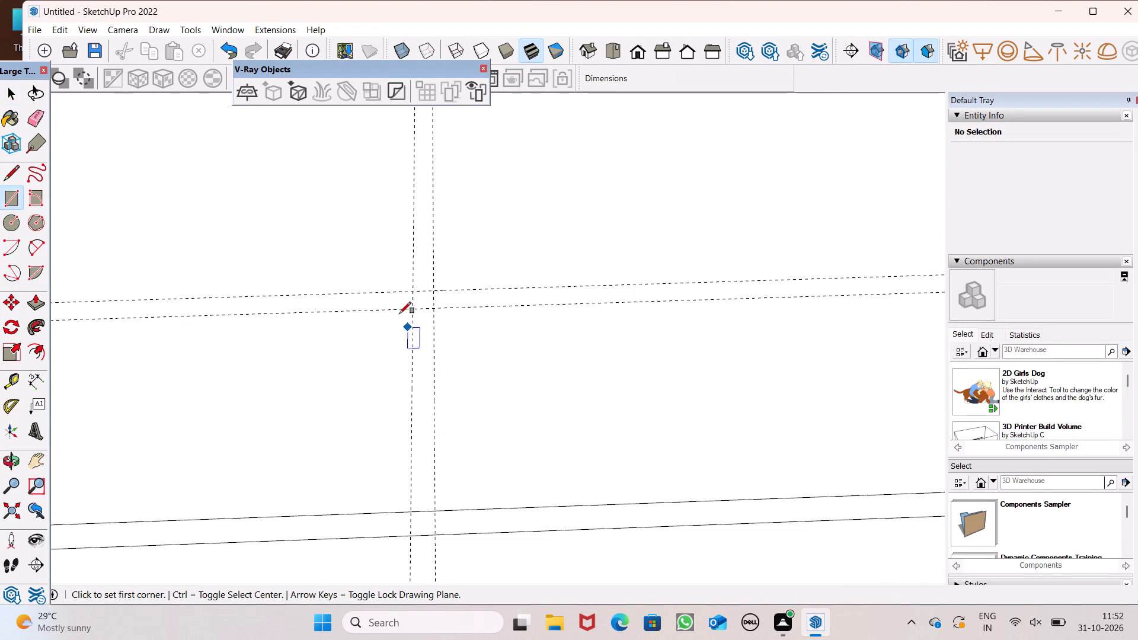
{"action": "left_click", "coordinate": [415, 292]}
{"action": "left_click", "coordinate": [436, 535]}
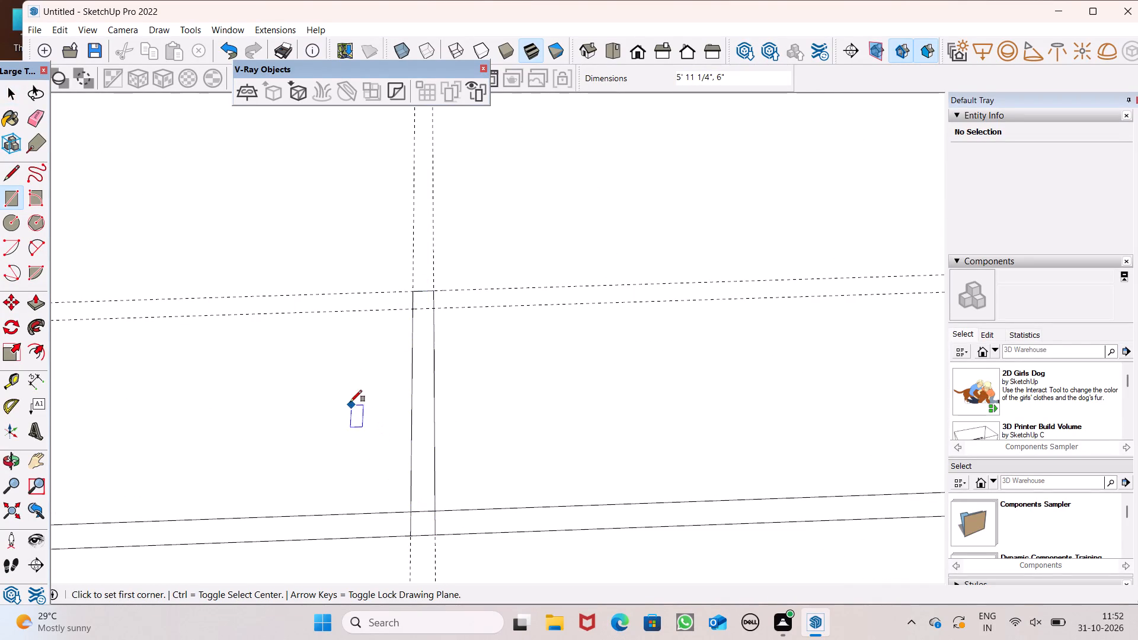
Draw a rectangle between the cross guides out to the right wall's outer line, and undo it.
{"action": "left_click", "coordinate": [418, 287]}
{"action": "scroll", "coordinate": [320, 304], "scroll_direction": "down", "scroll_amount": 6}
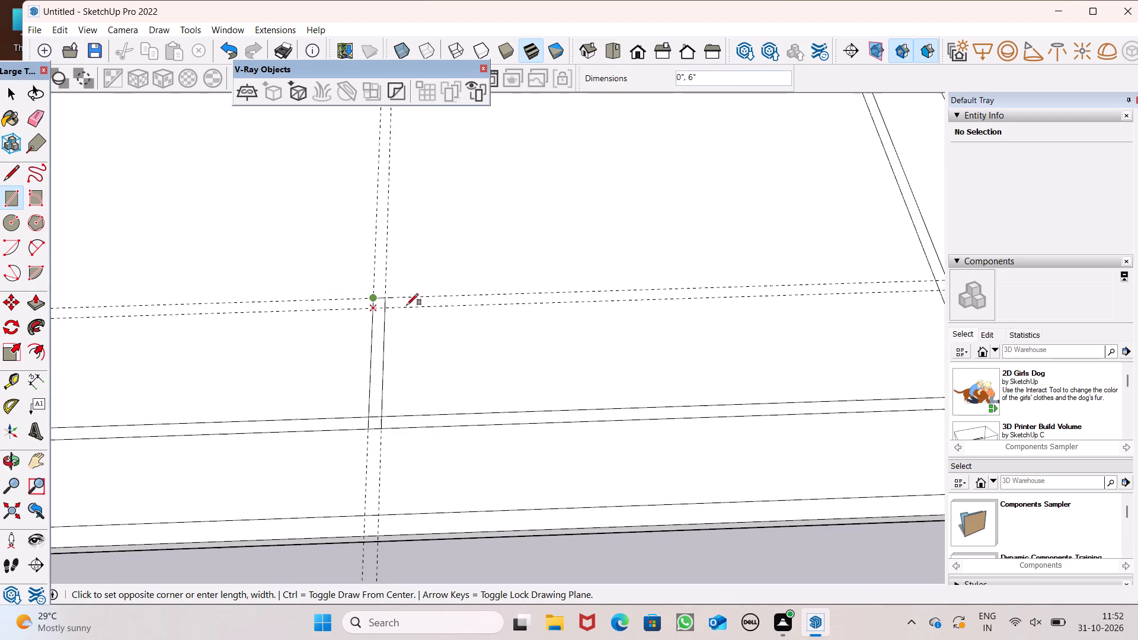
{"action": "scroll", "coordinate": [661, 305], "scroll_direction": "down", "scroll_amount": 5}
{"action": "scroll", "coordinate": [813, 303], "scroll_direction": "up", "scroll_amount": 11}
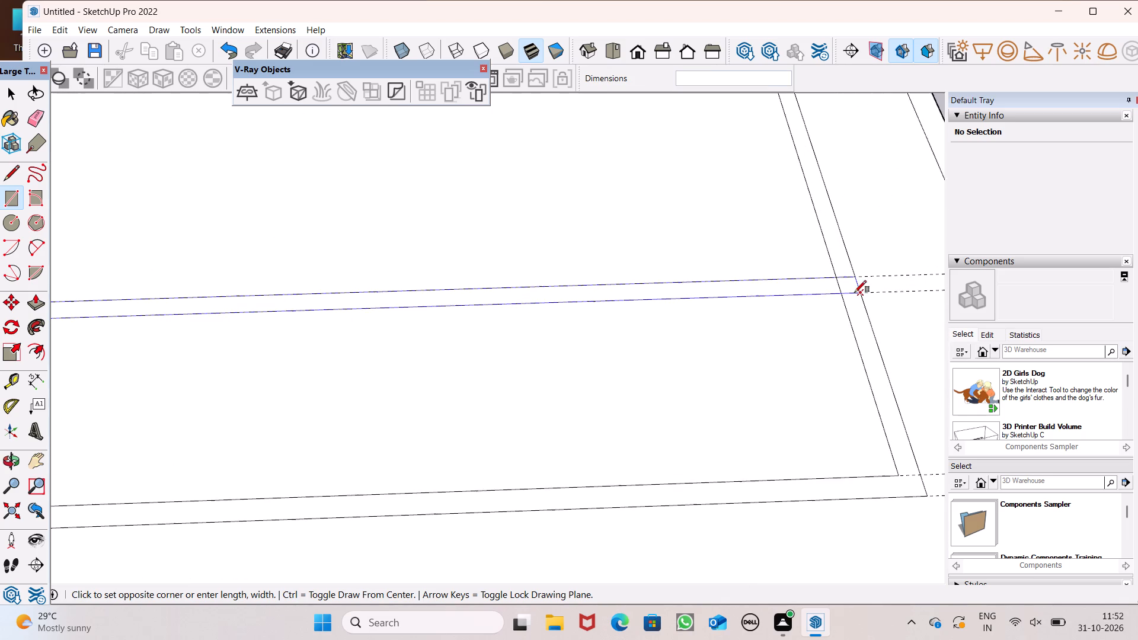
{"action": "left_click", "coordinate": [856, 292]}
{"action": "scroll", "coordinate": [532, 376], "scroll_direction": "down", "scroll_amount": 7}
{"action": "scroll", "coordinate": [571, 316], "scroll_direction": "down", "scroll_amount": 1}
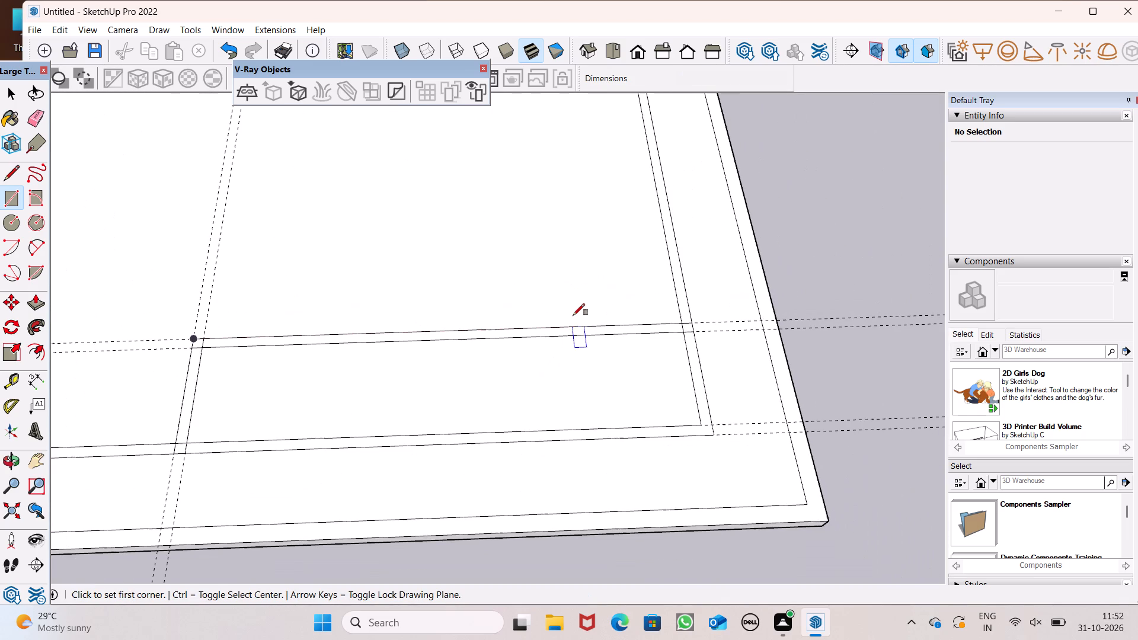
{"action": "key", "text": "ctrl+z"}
Draw a 6" wide rectangle between the cross guides, from the short wall's rear left corner to the right wall's inner line.
{"action": "scroll", "coordinate": [306, 369], "scroll_direction": "up", "scroll_amount": 3}
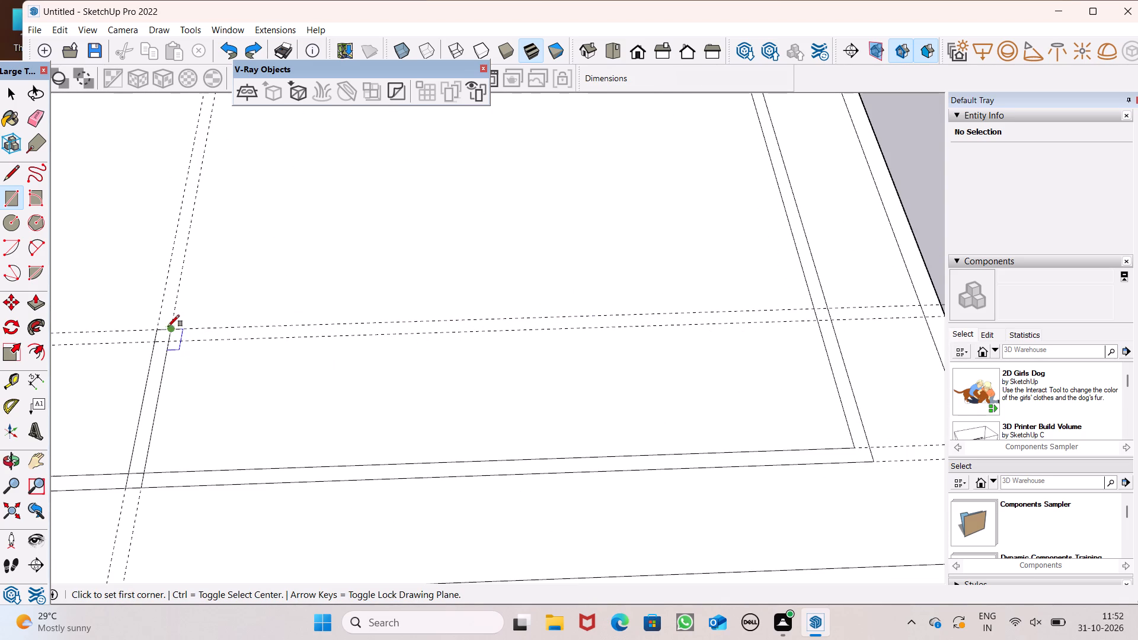
{"action": "left_click_drag", "start_coordinate": [158, 327], "coordinate": [232, 334]}
{"action": "scroll", "coordinate": [431, 335], "scroll_direction": "down", "scroll_amount": 1}
{"action": "scroll", "coordinate": [741, 327], "scroll_direction": "up", "scroll_amount": 7}
{"action": "scroll", "coordinate": [791, 325], "scroll_direction": "up", "scroll_amount": 3}
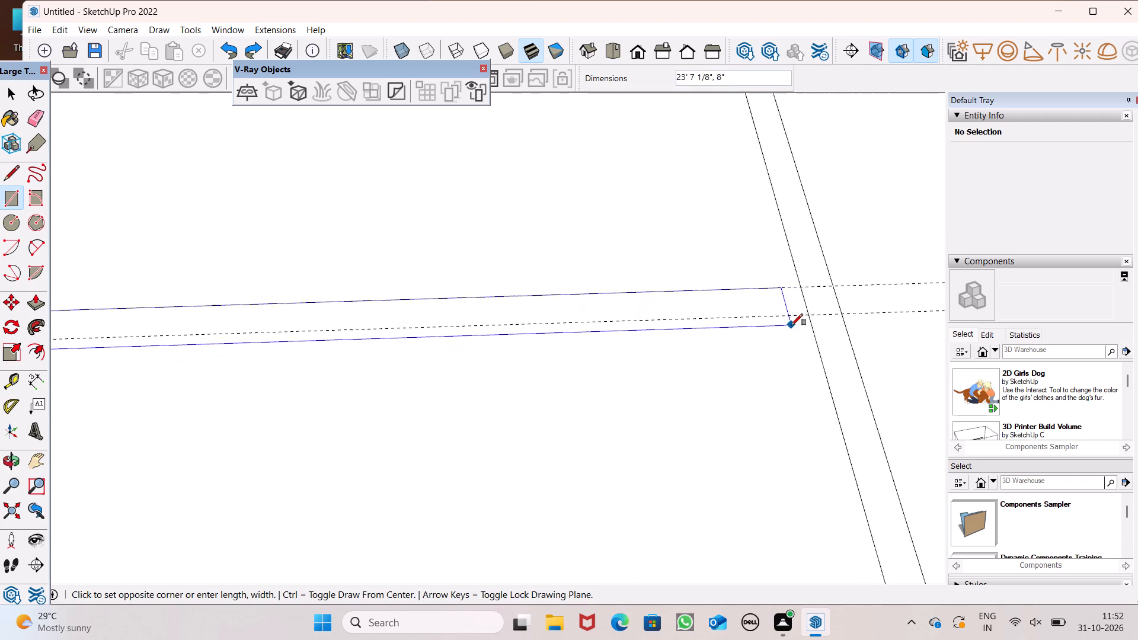
{"action": "scroll", "coordinate": [791, 325], "scroll_direction": "up", "scroll_amount": 2}
{"action": "left_click", "coordinate": [816, 309]}
{"action": "key", "text": "space"}
Erase the left-to-right guides and the left one of the two front-to-back guides.
{"action": "scroll", "coordinate": [743, 324], "scroll_direction": "down", "scroll_amount": 8}
{"action": "scroll", "coordinate": [573, 306], "scroll_direction": "down", "scroll_amount": 7}
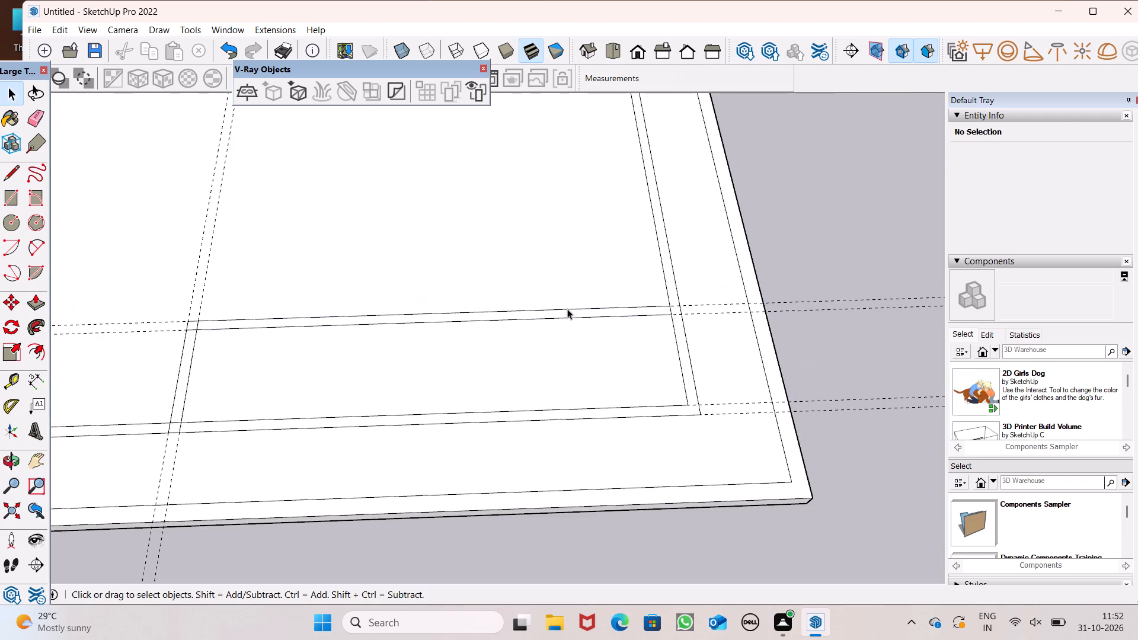
{"action": "scroll", "coordinate": [566, 314], "scroll_direction": "down", "scroll_amount": 7}
{"action": "left_click", "coordinate": [43, 115]}
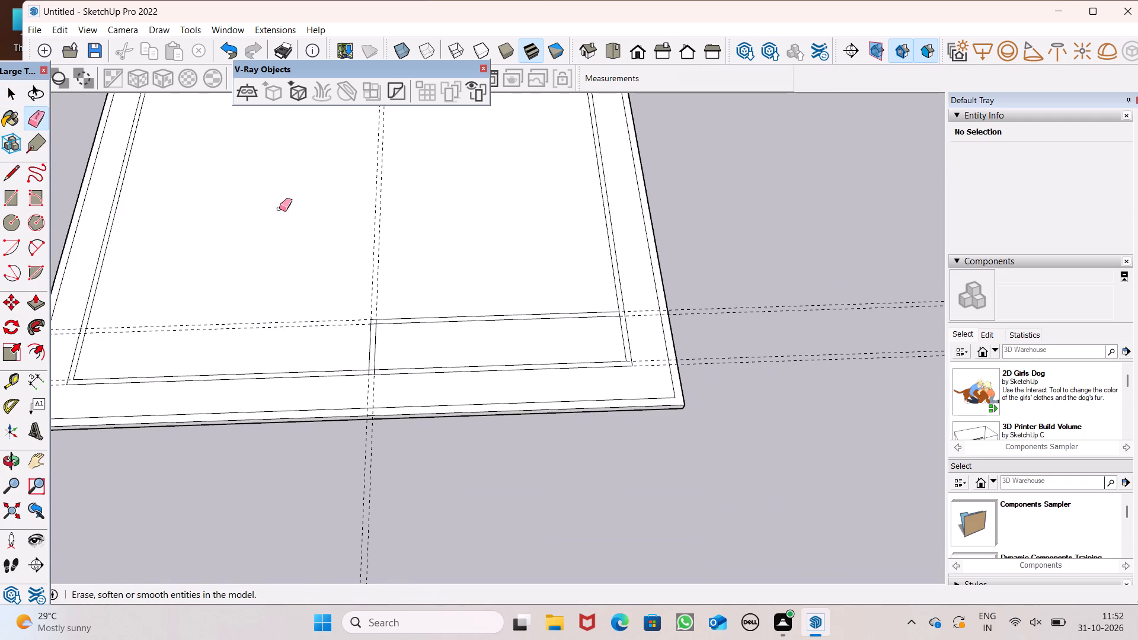
{"action": "left_click_drag", "start_coordinate": [709, 276], "coordinate": [737, 387]}
{"action": "scroll", "coordinate": [361, 482], "scroll_direction": "up", "scroll_amount": 2}
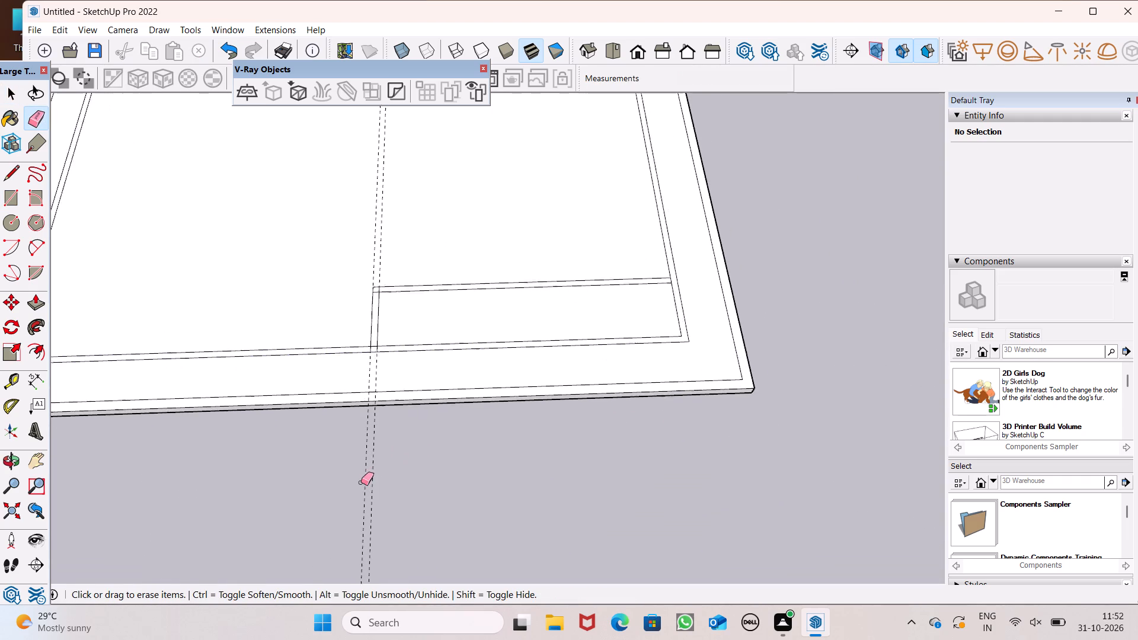
{"action": "scroll", "coordinate": [361, 482], "scroll_direction": "up", "scroll_amount": 1}
{"action": "left_click_drag", "start_coordinate": [361, 482], "coordinate": [369, 469]}
Erase the front wall's inner-line segment and the left edge crossing the wall where the short interior wall joins it.
{"action": "scroll", "coordinate": [355, 278], "scroll_direction": "up", "scroll_amount": 8}
{"action": "scroll", "coordinate": [415, 452], "scroll_direction": "up", "scroll_amount": 7}
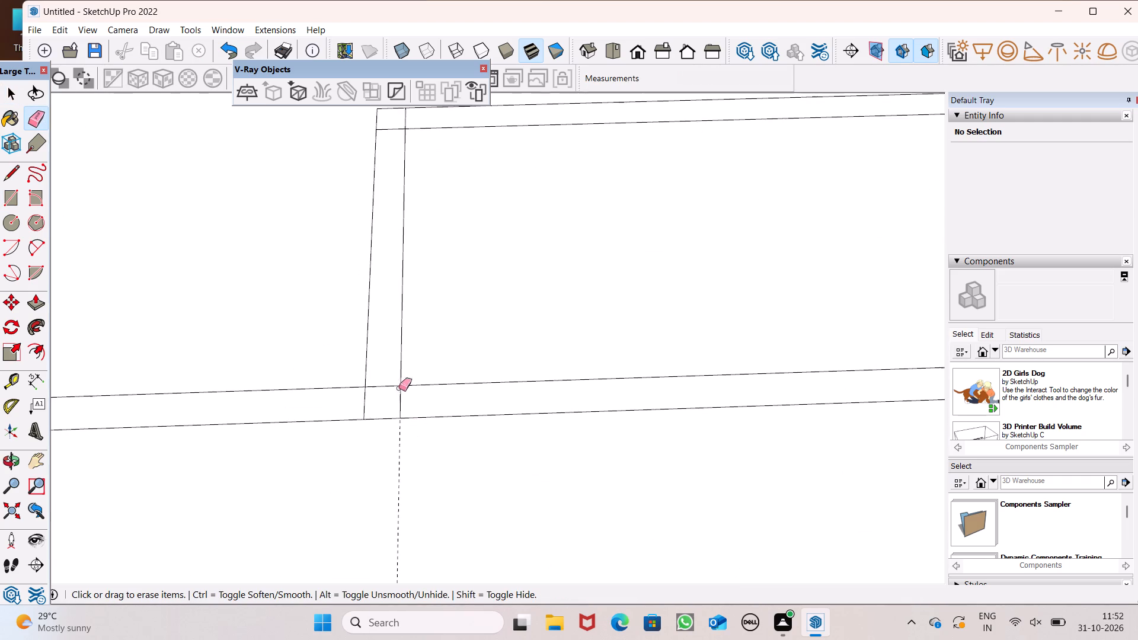
{"action": "scroll", "coordinate": [386, 399], "scroll_direction": "up", "scroll_amount": 6}
{"action": "left_click_drag", "start_coordinate": [378, 368], "coordinate": [338, 409]}
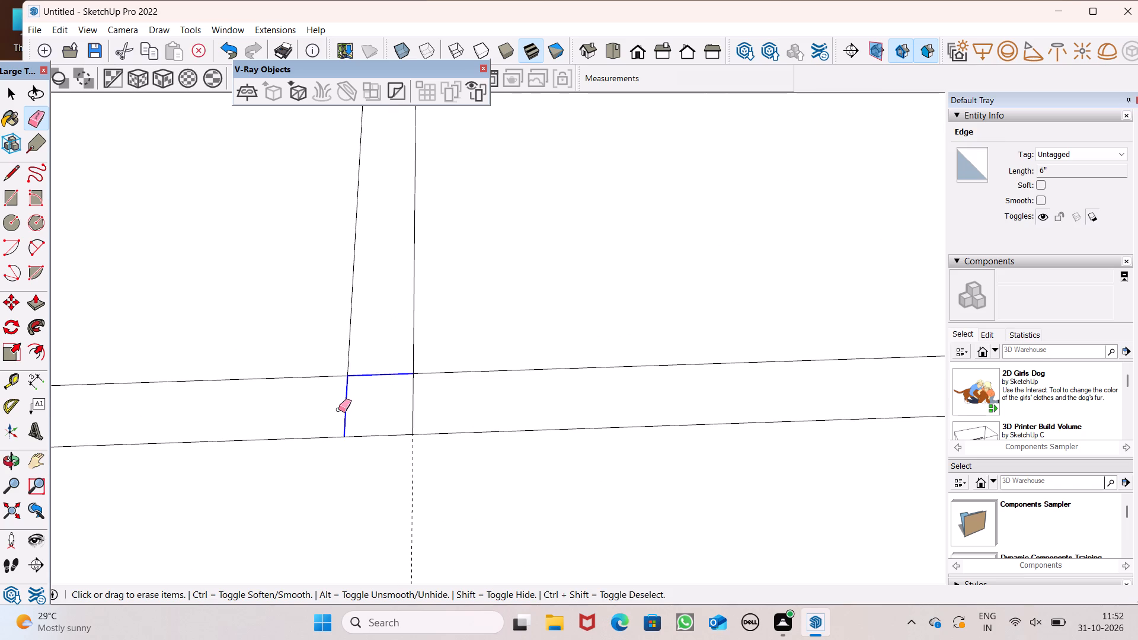
{"action": "left_click_drag", "start_coordinate": [338, 409], "coordinate": [337, 409]}
Erase the dividing edge where the long interior wall meets the right wall's inner line.
{"action": "scroll", "coordinate": [330, 410], "scroll_direction": "down", "scroll_amount": 7}
{"action": "scroll", "coordinate": [306, 509], "scroll_direction": "down", "scroll_amount": 6}
{"action": "scroll", "coordinate": [216, 493], "scroll_direction": "down", "scroll_amount": 7}
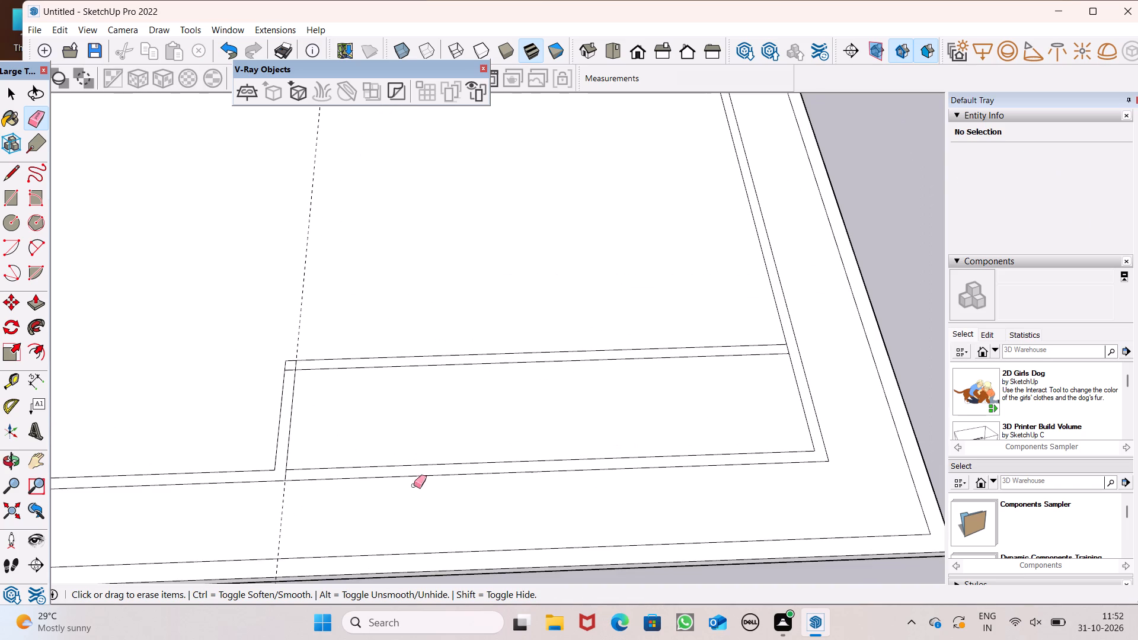
{"action": "scroll", "coordinate": [637, 411], "scroll_direction": "up", "scroll_amount": 6}
{"action": "scroll", "coordinate": [918, 321], "scroll_direction": "up", "scroll_amount": 6}
{"action": "scroll", "coordinate": [835, 345], "scroll_direction": "up", "scroll_amount": 3}
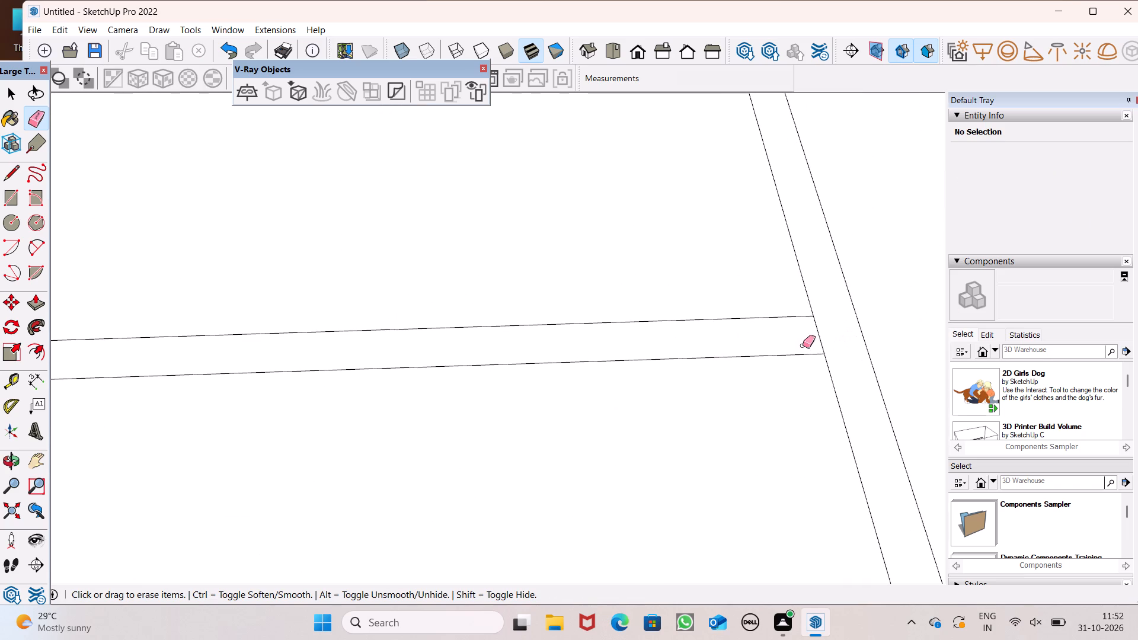
{"action": "left_click_drag", "start_coordinate": [813, 335], "coordinate": [820, 325]}
Erase the remaining front-to-back guide and the overlapping edges inside the corner of the two interior walls.
{"action": "scroll", "coordinate": [801, 295], "scroll_direction": "down", "scroll_amount": 14}
{"action": "scroll", "coordinate": [231, 338], "scroll_direction": "up", "scroll_amount": 5}
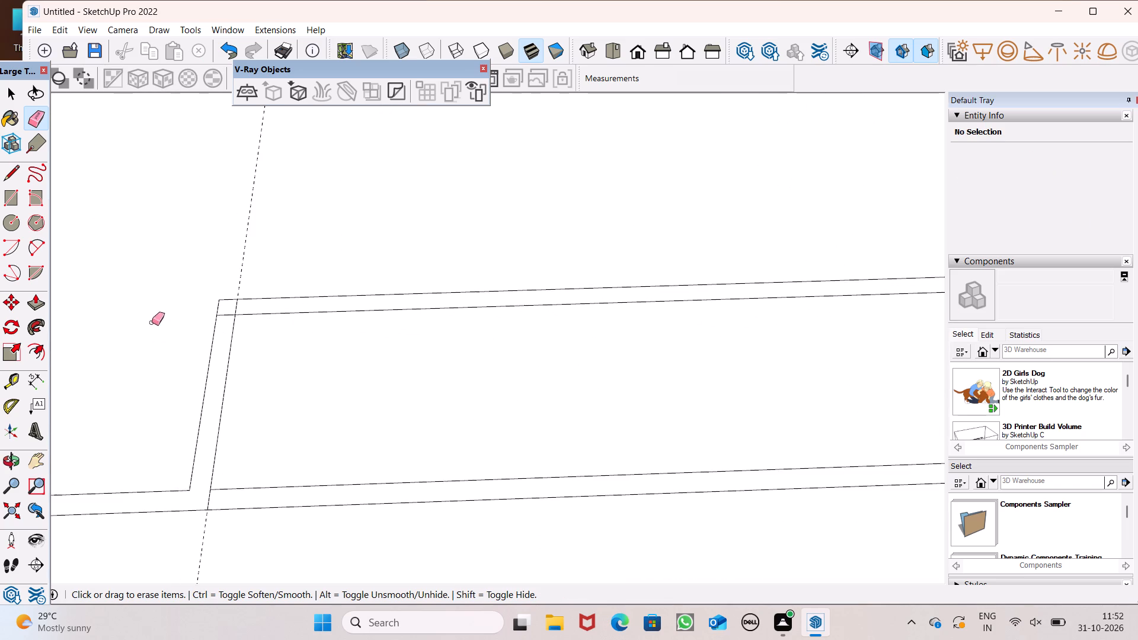
{"action": "scroll", "coordinate": [185, 302], "scroll_direction": "up", "scroll_amount": 7}
{"action": "left_click_drag", "start_coordinate": [278, 263], "coordinate": [306, 260]}
{"action": "left_click_drag", "start_coordinate": [296, 313], "coordinate": [299, 313]}
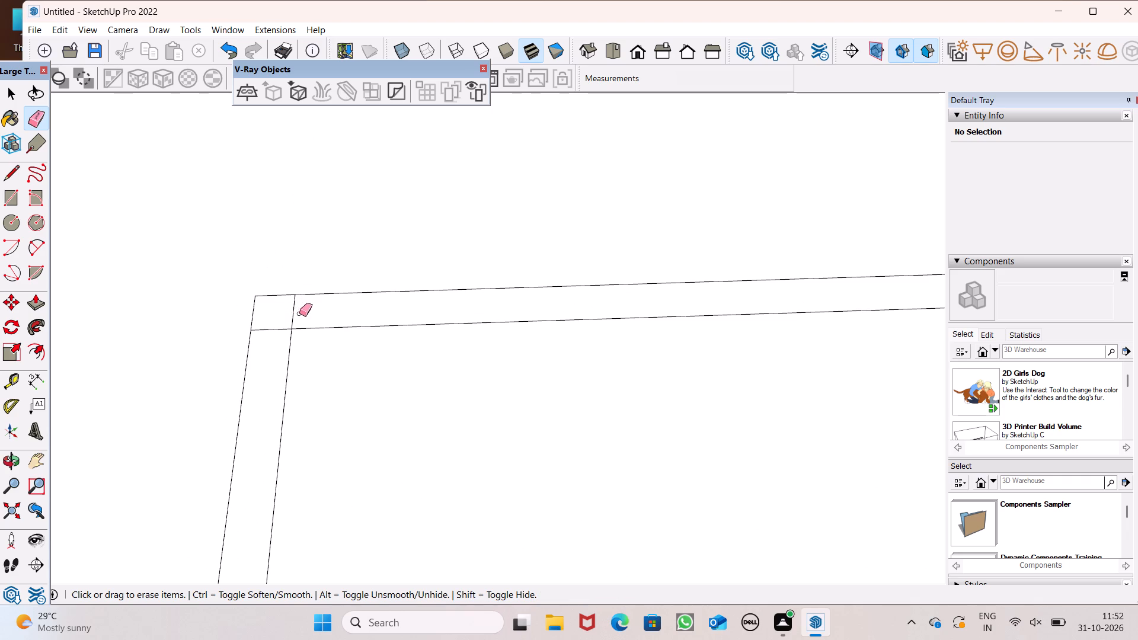
{"action": "left_click_drag", "start_coordinate": [299, 313], "coordinate": [273, 335]}
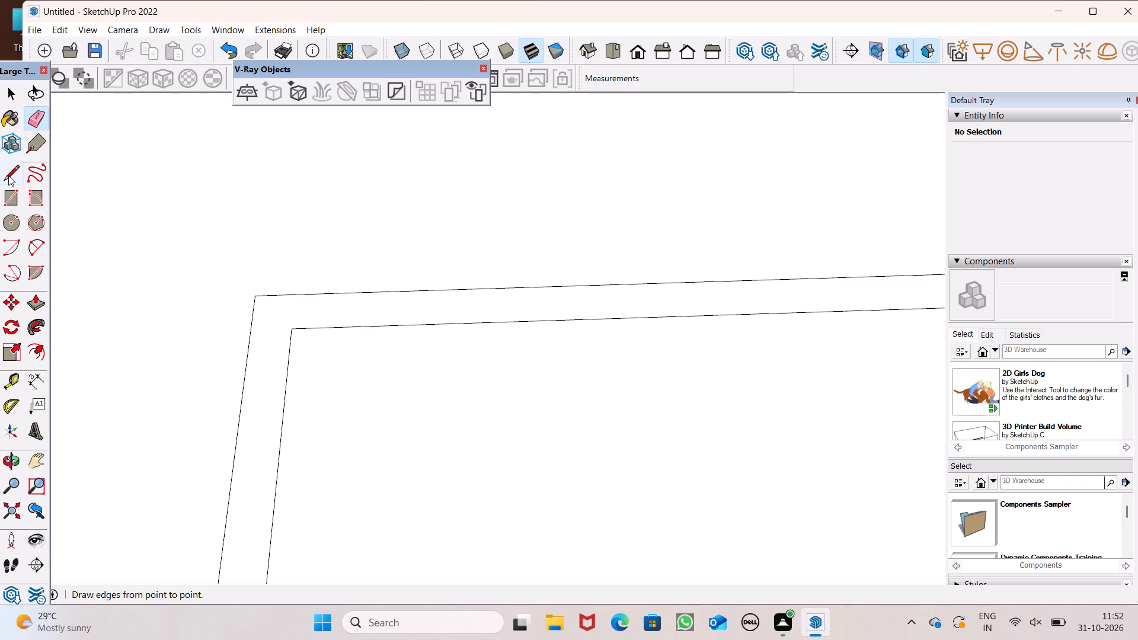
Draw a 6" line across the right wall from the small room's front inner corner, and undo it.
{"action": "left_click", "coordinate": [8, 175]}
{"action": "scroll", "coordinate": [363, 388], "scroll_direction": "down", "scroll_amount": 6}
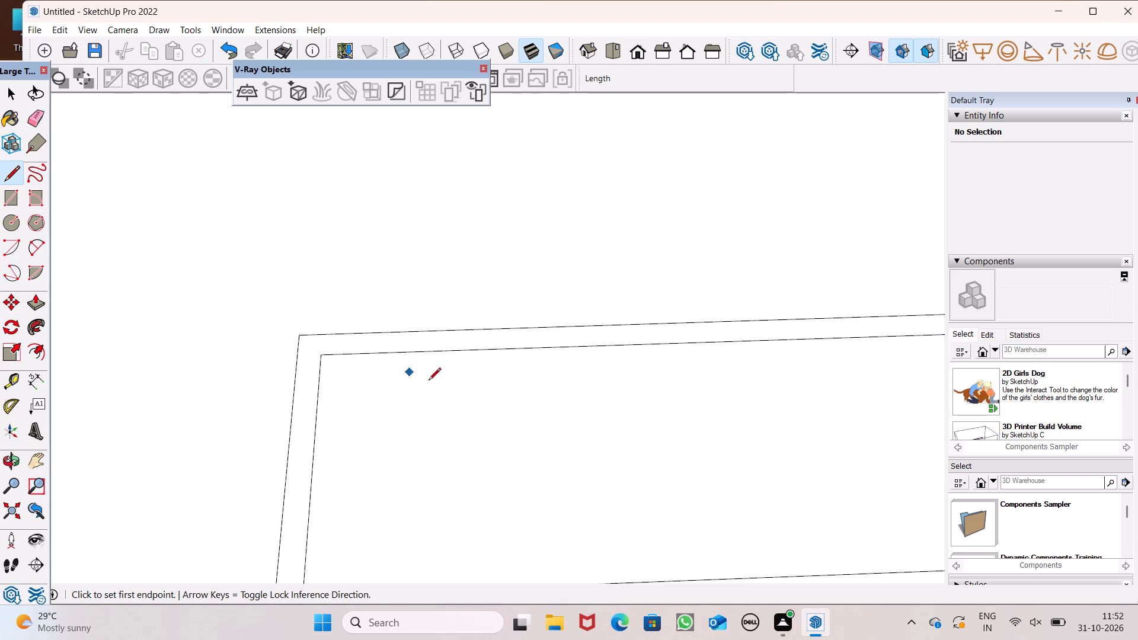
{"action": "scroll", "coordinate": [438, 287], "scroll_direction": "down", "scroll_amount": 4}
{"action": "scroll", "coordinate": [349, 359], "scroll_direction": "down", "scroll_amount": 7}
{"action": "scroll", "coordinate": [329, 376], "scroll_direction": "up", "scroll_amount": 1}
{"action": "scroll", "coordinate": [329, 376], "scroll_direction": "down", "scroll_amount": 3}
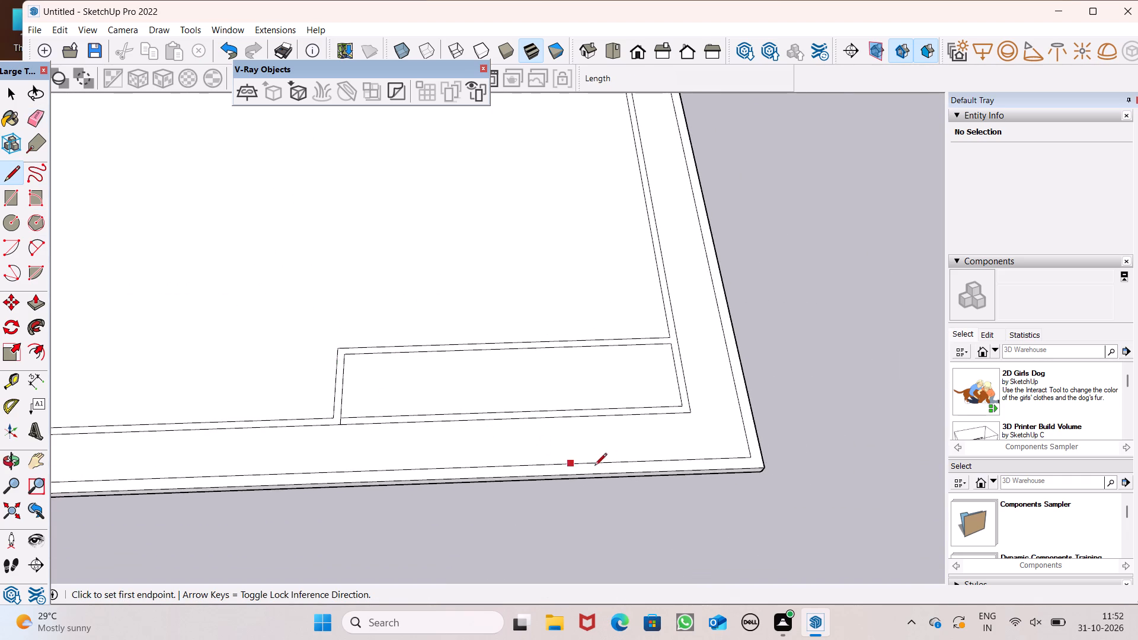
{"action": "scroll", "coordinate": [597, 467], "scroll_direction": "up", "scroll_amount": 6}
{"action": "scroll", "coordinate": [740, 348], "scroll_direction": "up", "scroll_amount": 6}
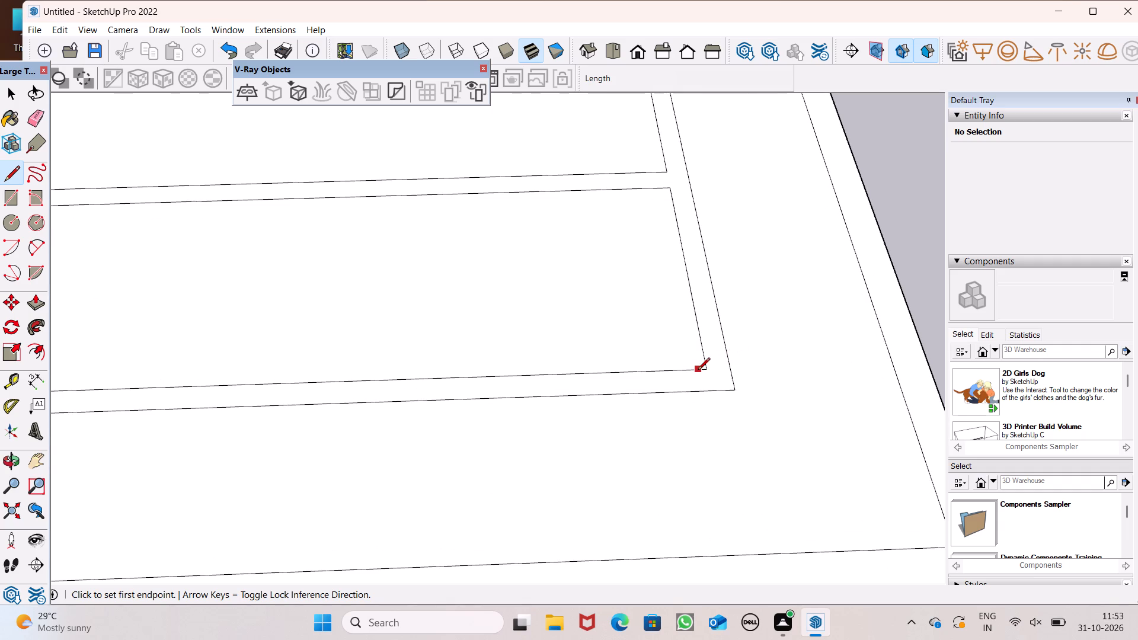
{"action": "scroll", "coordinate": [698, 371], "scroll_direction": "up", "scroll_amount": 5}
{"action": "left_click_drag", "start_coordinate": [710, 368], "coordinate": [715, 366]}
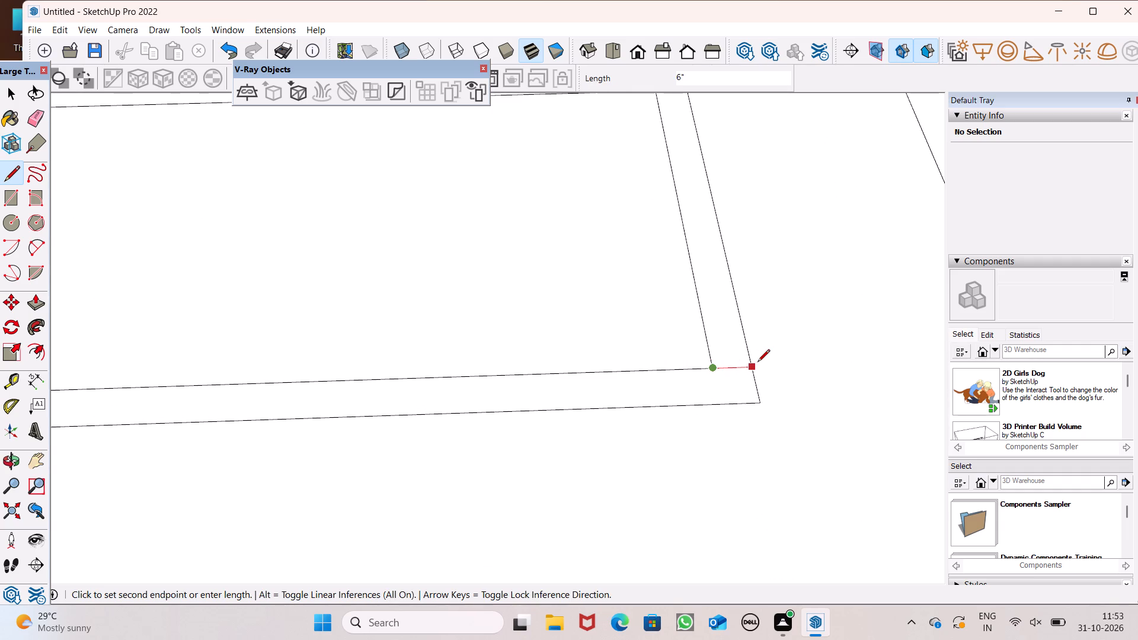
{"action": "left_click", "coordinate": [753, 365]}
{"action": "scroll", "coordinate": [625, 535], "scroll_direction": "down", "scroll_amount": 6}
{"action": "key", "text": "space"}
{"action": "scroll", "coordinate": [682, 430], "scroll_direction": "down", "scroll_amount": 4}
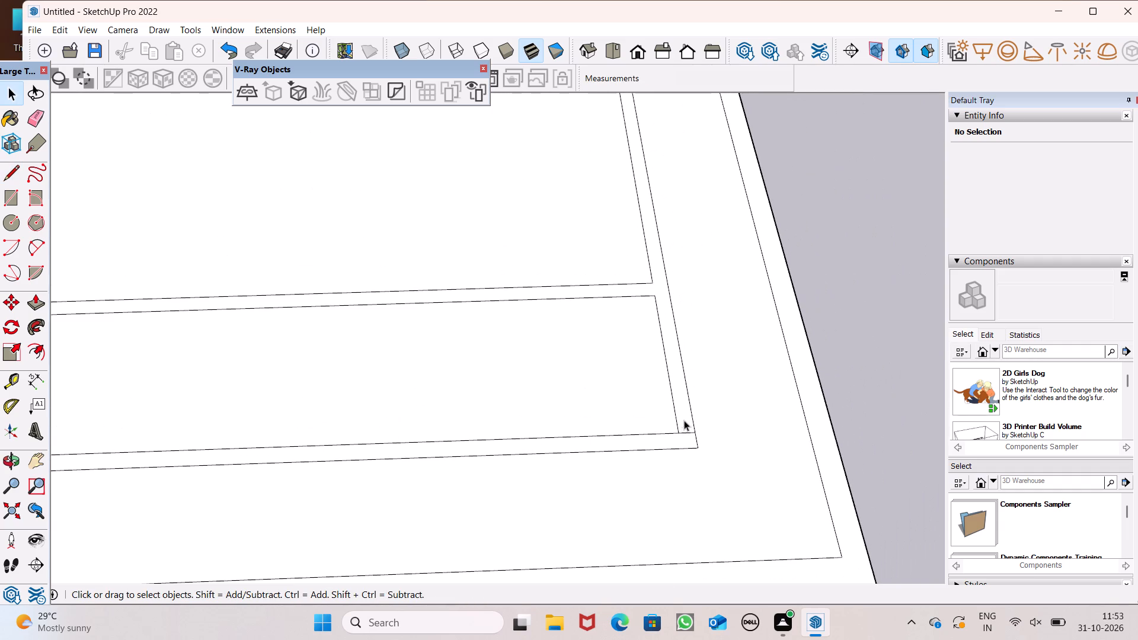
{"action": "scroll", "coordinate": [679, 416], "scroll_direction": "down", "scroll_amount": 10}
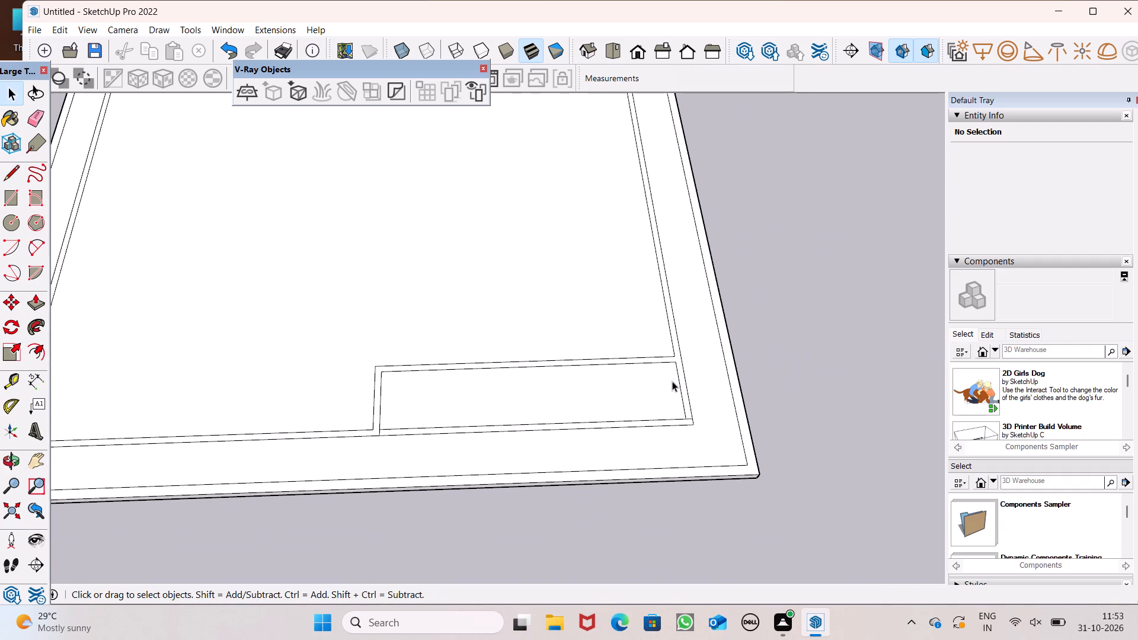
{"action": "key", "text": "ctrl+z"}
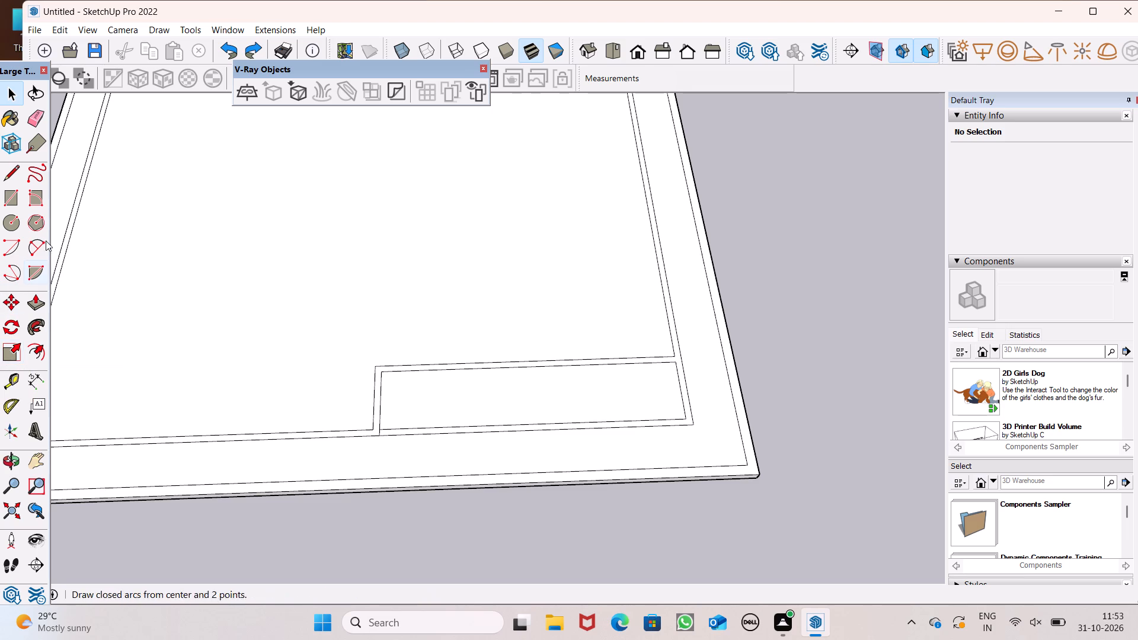
Draw a 6" line across the right wall from the small room's rear inner corner to the wall's outer line.
{"action": "left_click", "coordinate": [17, 181]}
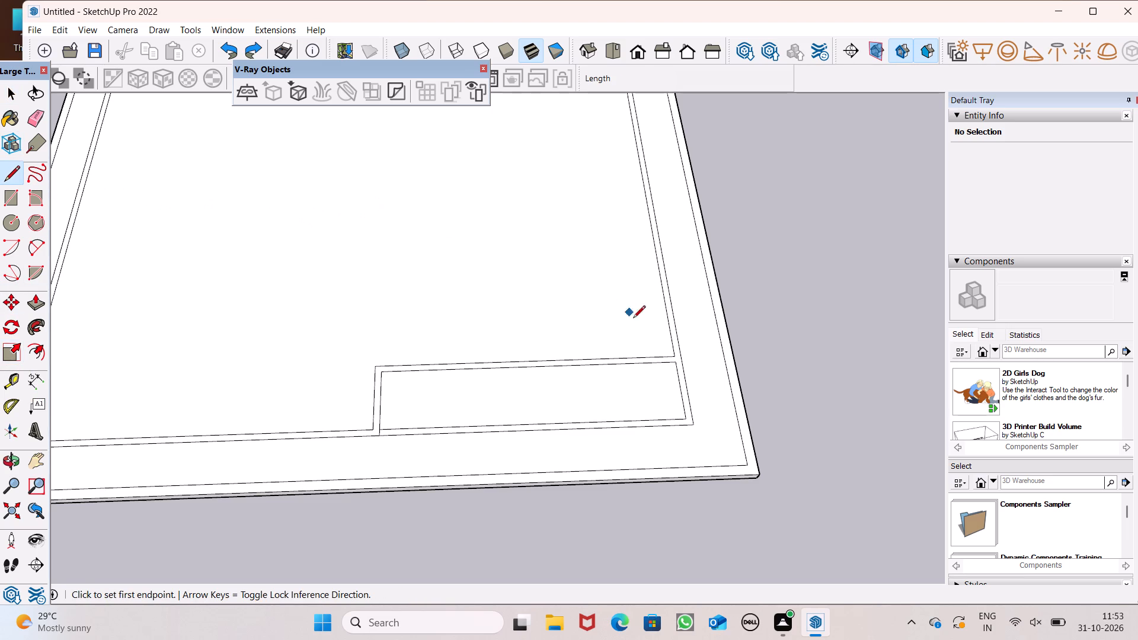
{"action": "scroll", "coordinate": [703, 372], "scroll_direction": "up", "scroll_amount": 6}
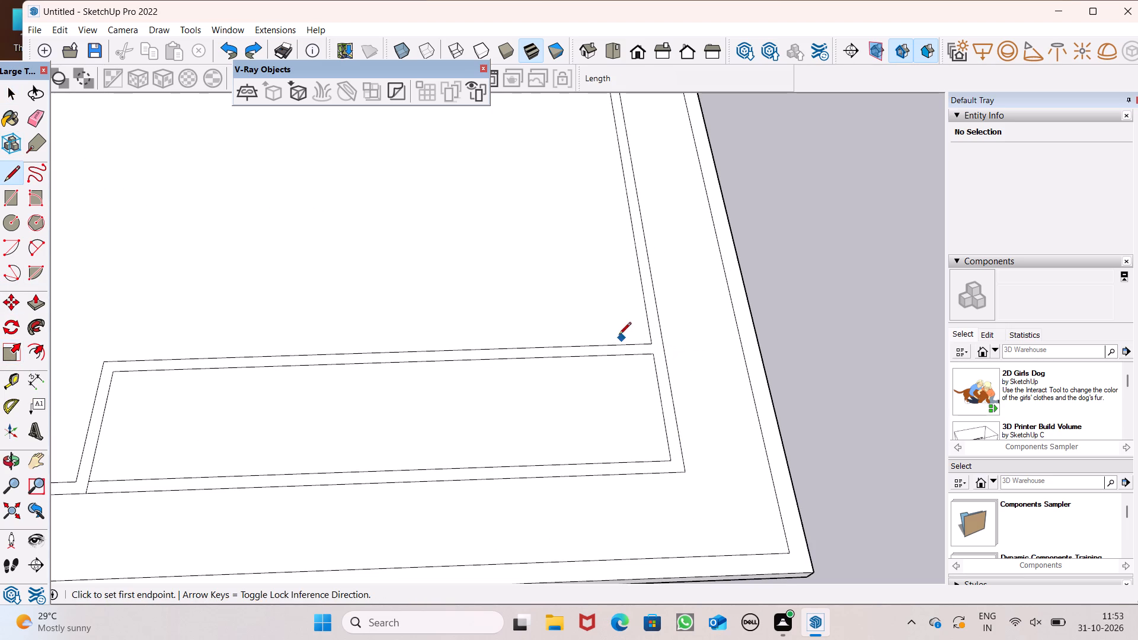
{"action": "scroll", "coordinate": [635, 360], "scroll_direction": "up", "scroll_amount": 8}
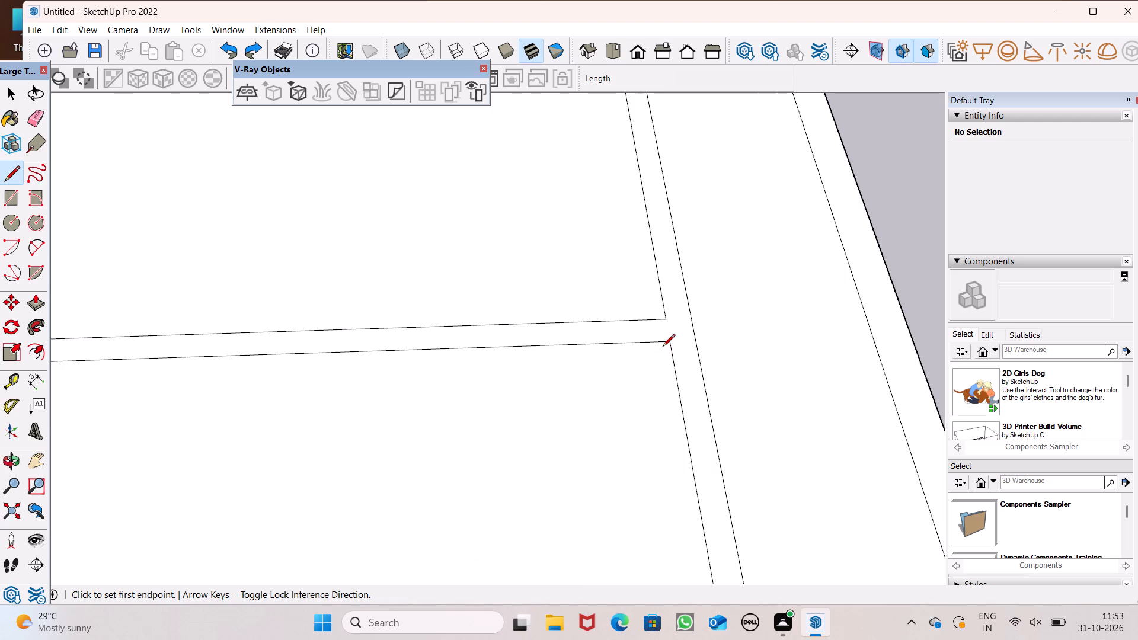
{"action": "scroll", "coordinate": [663, 341], "scroll_direction": "up", "scroll_amount": 7}
{"action": "left_click", "coordinate": [677, 341]}
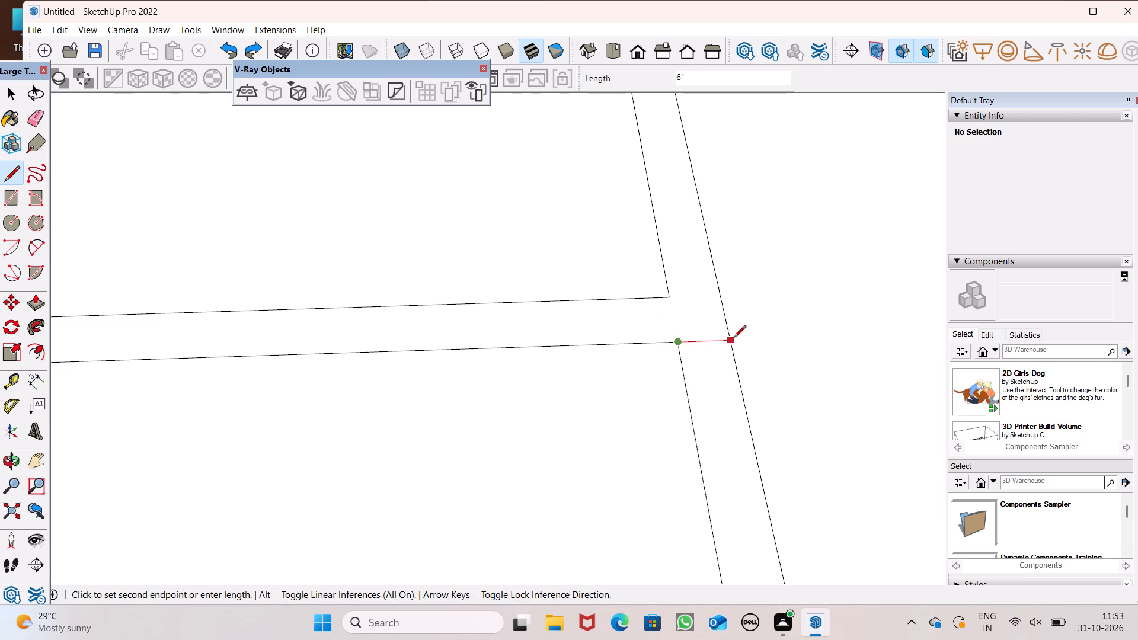
{"action": "left_click", "coordinate": [734, 338]}
{"action": "key", "text": "space"}
{"action": "scroll", "coordinate": [581, 290], "scroll_direction": "down", "scroll_amount": 7}
{"action": "scroll", "coordinate": [527, 290], "scroll_direction": "down", "scroll_amount": 4}
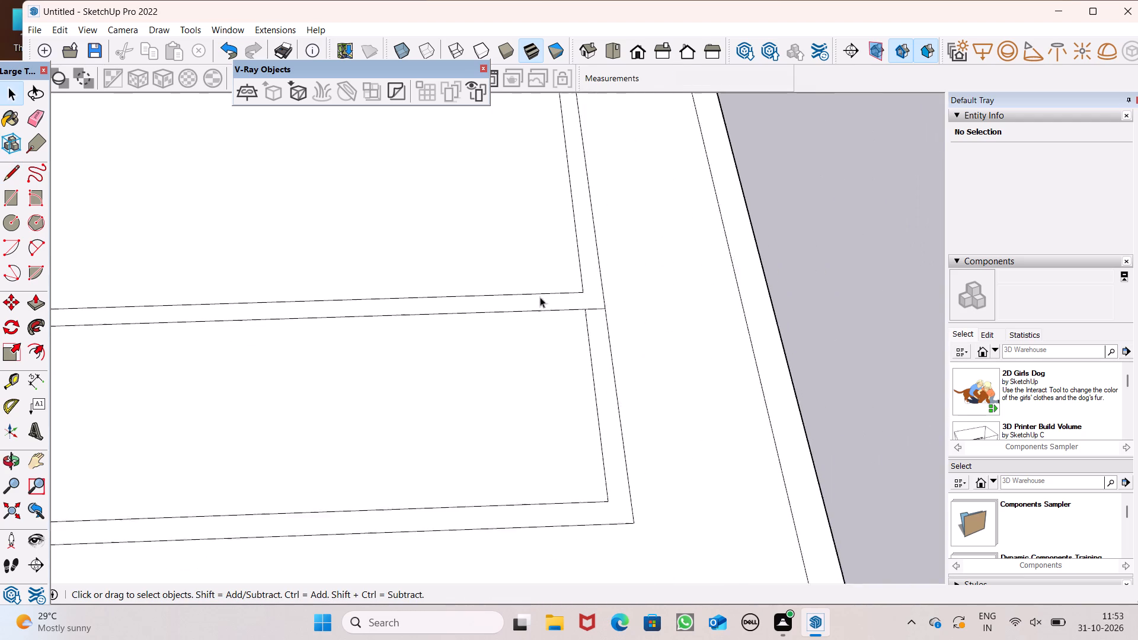
{"action": "scroll", "coordinate": [540, 297], "scroll_direction": "down", "scroll_amount": 3}
{"action": "scroll", "coordinate": [647, 296], "scroll_direction": "down", "scroll_amount": 4}
{"action": "scroll", "coordinate": [566, 300], "scroll_direction": "up", "scroll_amount": 2}
{"action": "scroll", "coordinate": [496, 329], "scroll_direction": "down", "scroll_amount": 5}
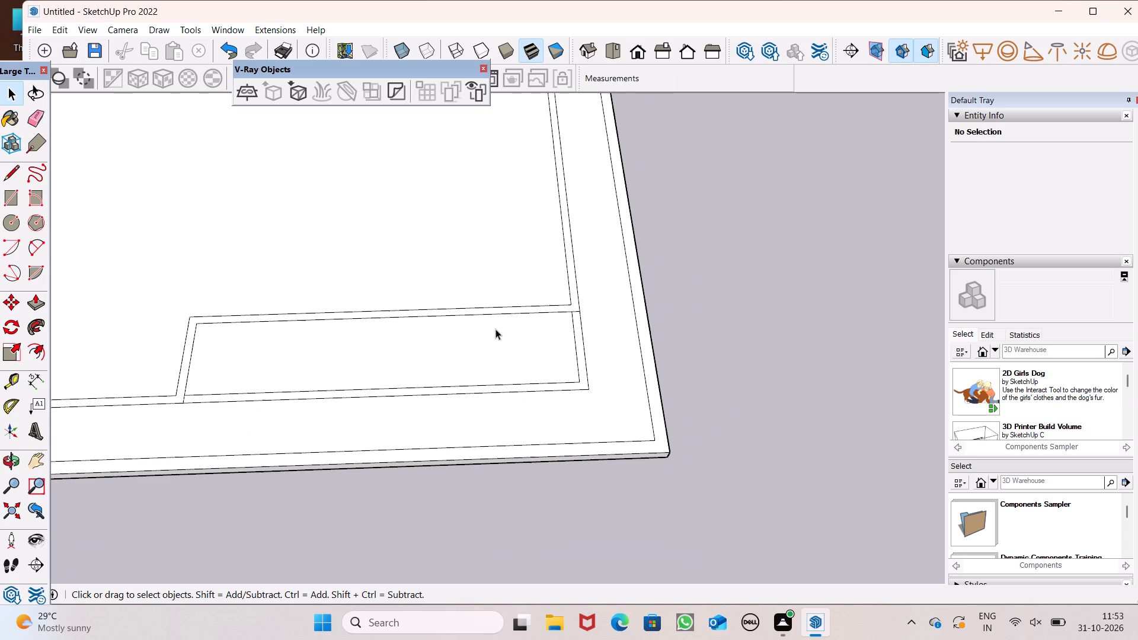
Erase the front and right-hand wall lines that enclose the small room at the slab's front corner.
{"action": "scroll", "coordinate": [246, 397], "scroll_direction": "up", "scroll_amount": 2}
{"action": "left_click", "coordinate": [36, 126]}
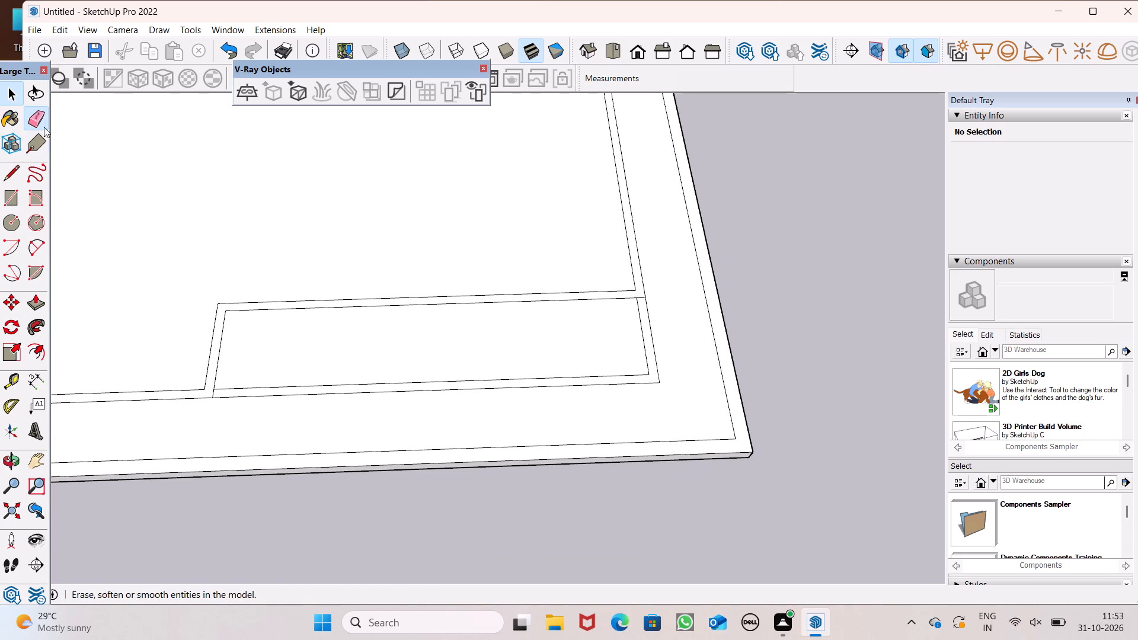
{"action": "left_click_drag", "start_coordinate": [422, 386], "coordinate": [420, 394]}
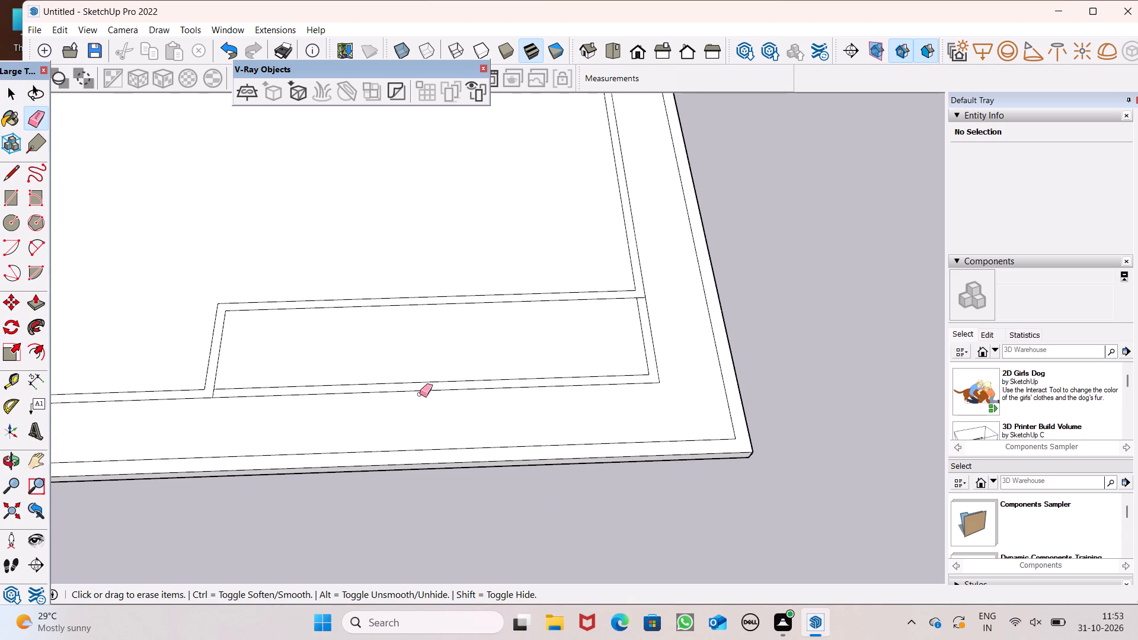
{"action": "left_click_drag", "start_coordinate": [420, 394], "coordinate": [657, 366]}
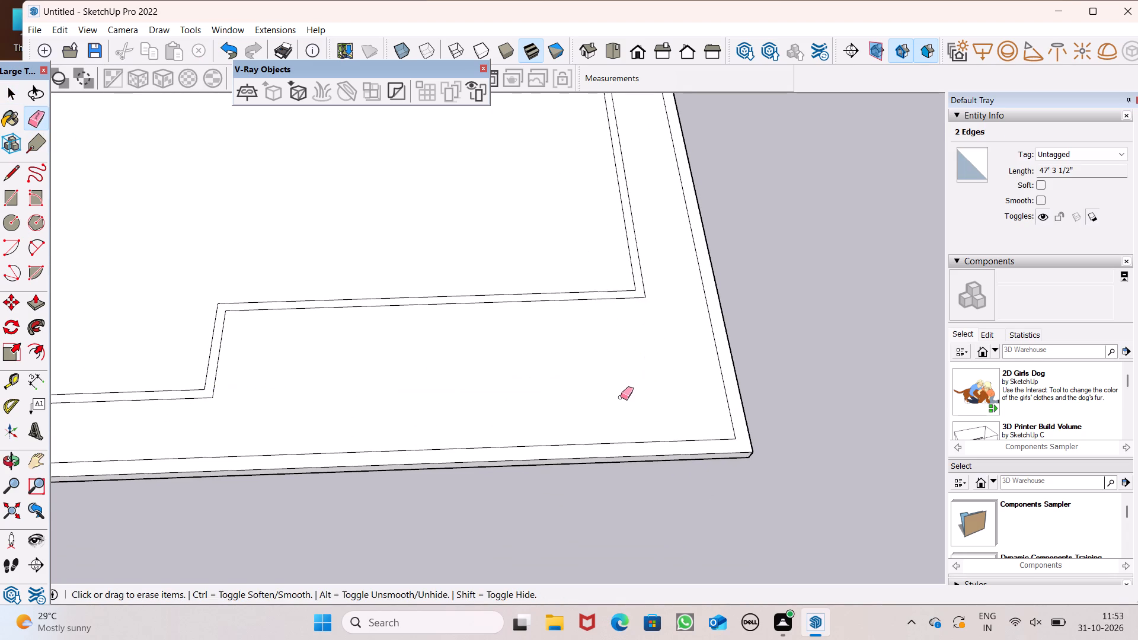
{"action": "scroll", "coordinate": [621, 397], "scroll_direction": "down", "scroll_amount": 5}
{"action": "key", "text": "space"}
{"action": "scroll", "coordinate": [665, 396], "scroll_direction": "down", "scroll_amount": 7}
{"action": "middle_click_drag", "start_coordinate": [718, 421], "coordinate": [718, 431]}
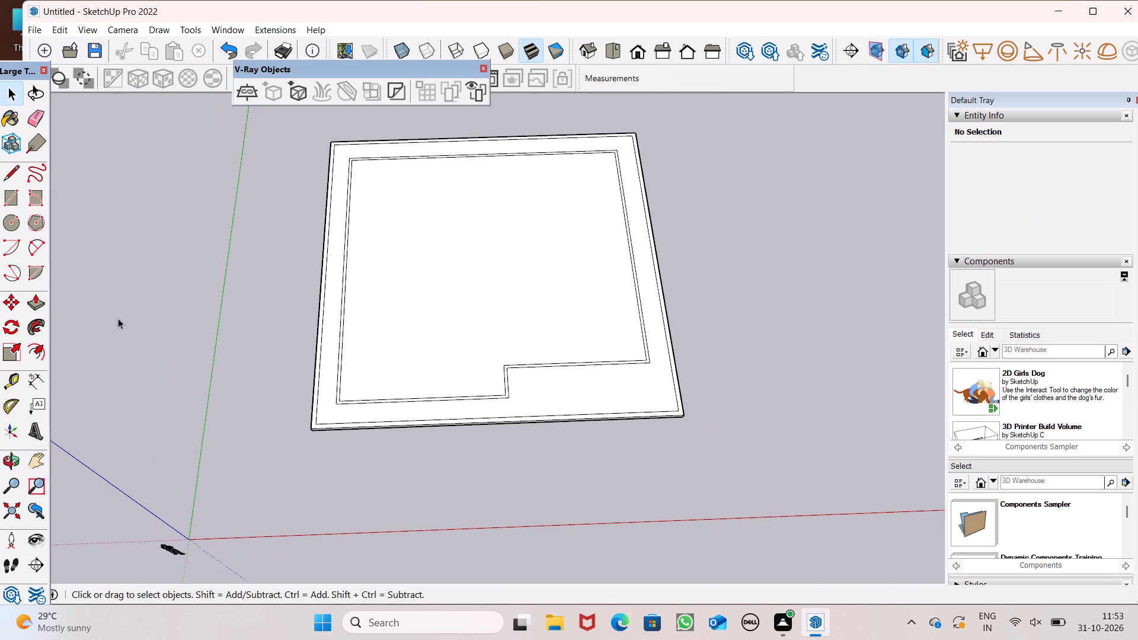
Push/Pull the 6" wall outline up 10' from the base slab.
{"action": "left_click_drag", "start_coordinate": [40, 305], "coordinate": [54, 304]}
{"action": "scroll", "coordinate": [448, 424], "scroll_direction": "up", "scroll_amount": 4}
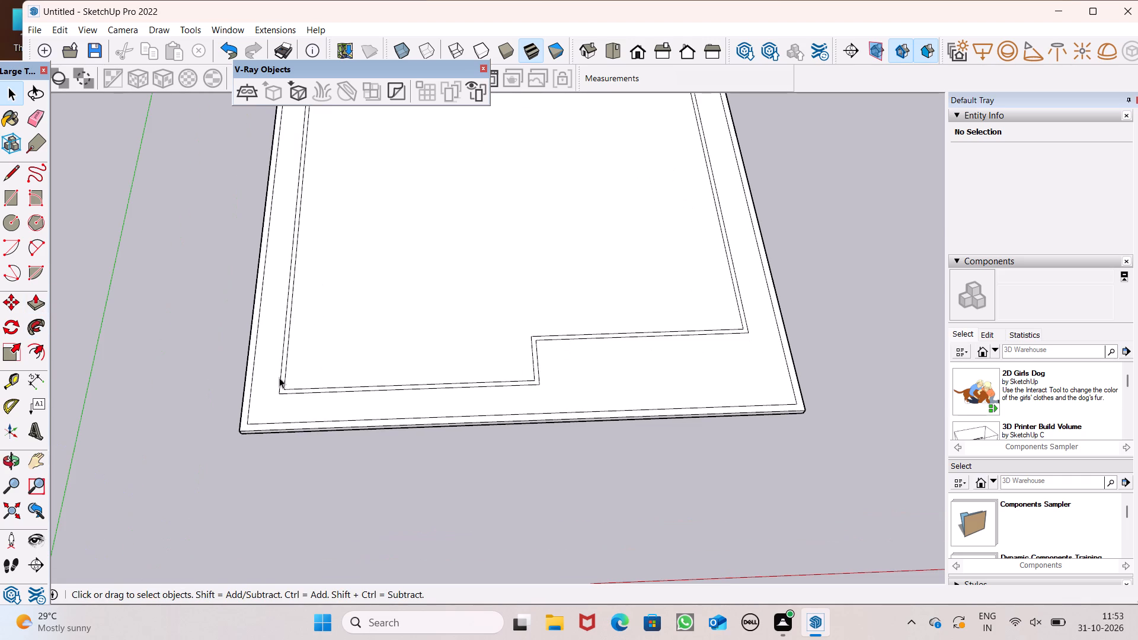
{"action": "left_click_drag", "start_coordinate": [37, 305], "coordinate": [47, 307]}
{"action": "scroll", "coordinate": [318, 392], "scroll_direction": "up", "scroll_amount": 3}
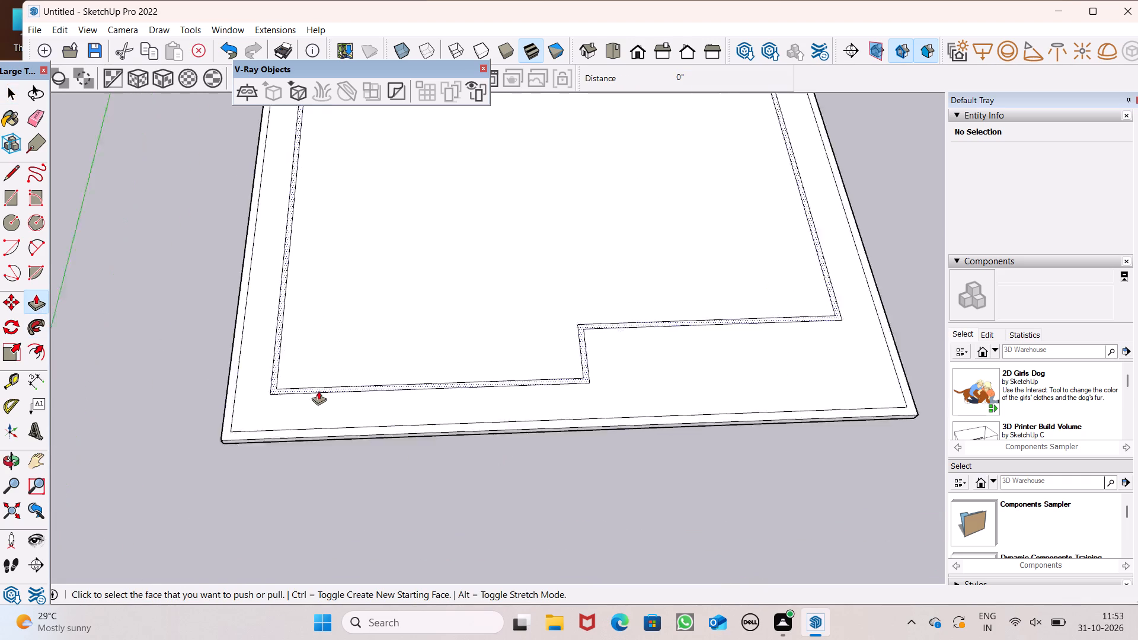
{"action": "scroll", "coordinate": [318, 391], "scroll_direction": "up", "scroll_amount": 5}
{"action": "left_click_drag", "start_coordinate": [238, 383], "coordinate": [201, 336]}
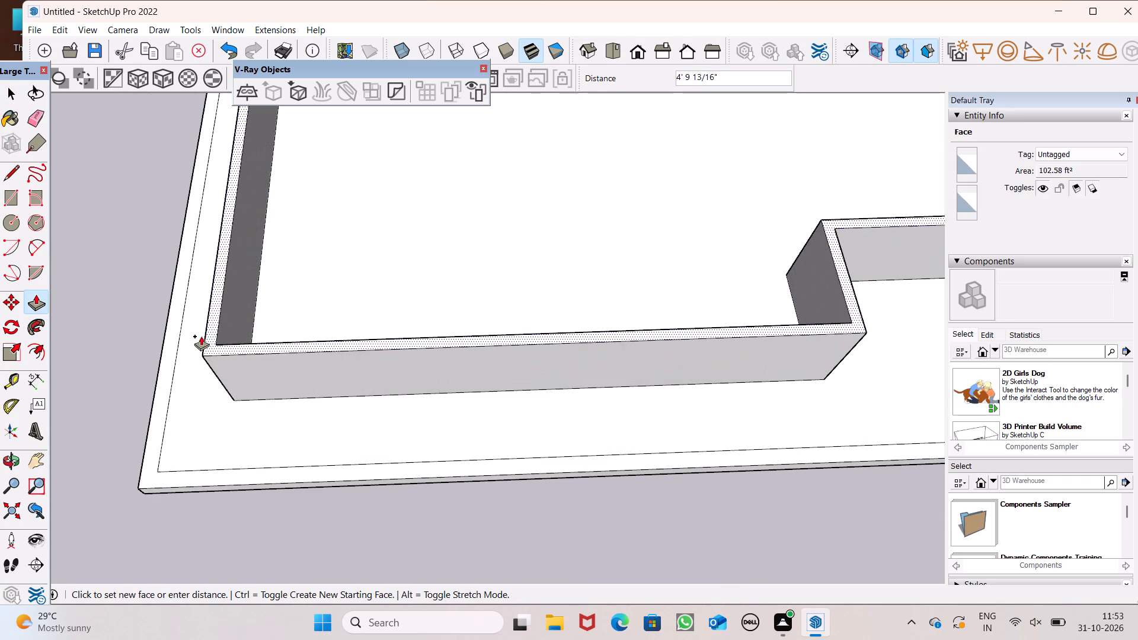
{"action": "left_click_drag", "start_coordinate": [201, 336], "coordinate": [197, 332]}
{"action": "key", "text": "1"}
{"action": "type", "text": "0'"}
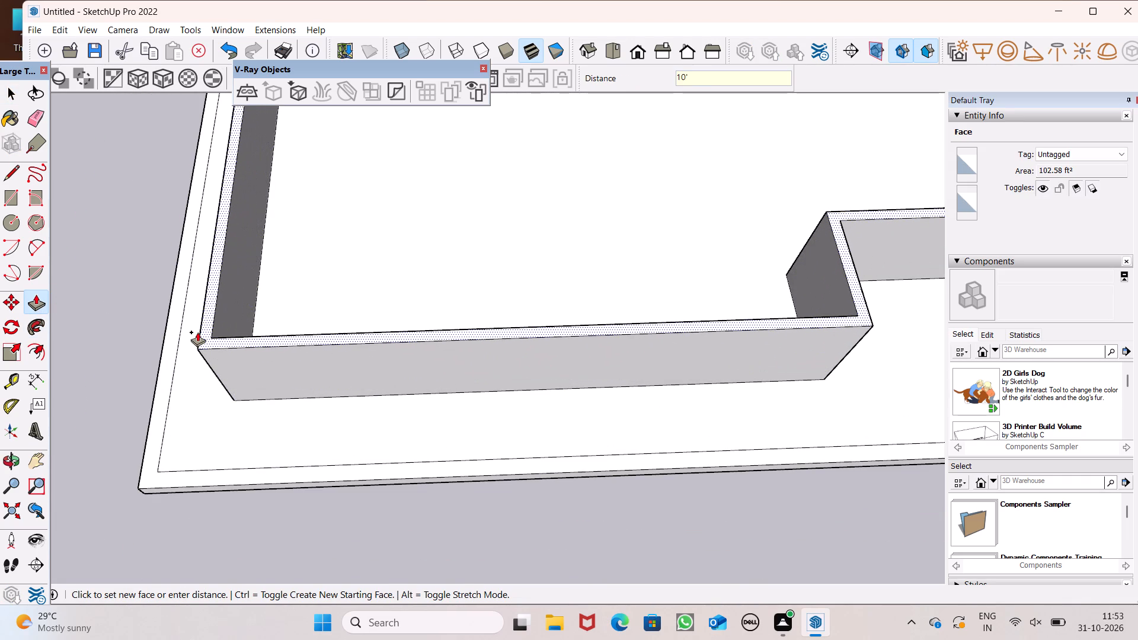
{"action": "left_click_drag", "start_coordinate": [197, 332], "coordinate": [201, 332]}
{"action": "key", "text": "Return"}
Extrude the top face of the walls a further 1'5" as a new band above the existing wall.
{"action": "scroll", "coordinate": [416, 400], "scroll_direction": "down", "scroll_amount": 7}
{"action": "middle_click_drag", "start_coordinate": [421, 424], "coordinate": [351, 157]}
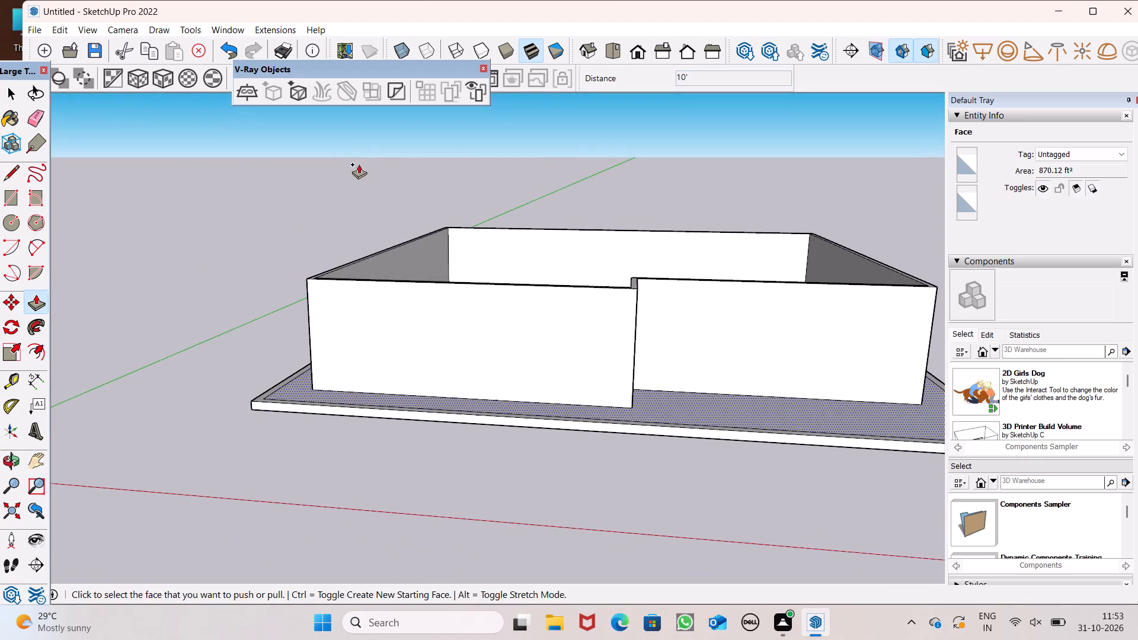
{"action": "scroll", "coordinate": [464, 289], "scroll_direction": "down", "scroll_amount": 6}
{"action": "middle_click_drag", "start_coordinate": [534, 345], "coordinate": [629, 463]}
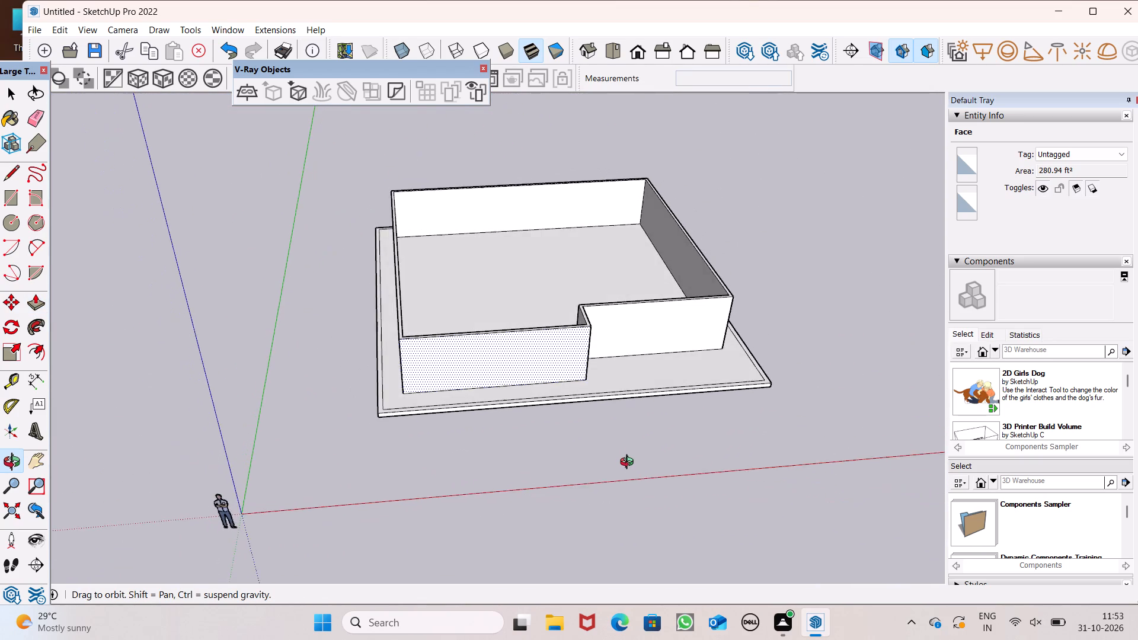
{"action": "middle_click_drag", "start_coordinate": [629, 463], "coordinate": [645, 507]}
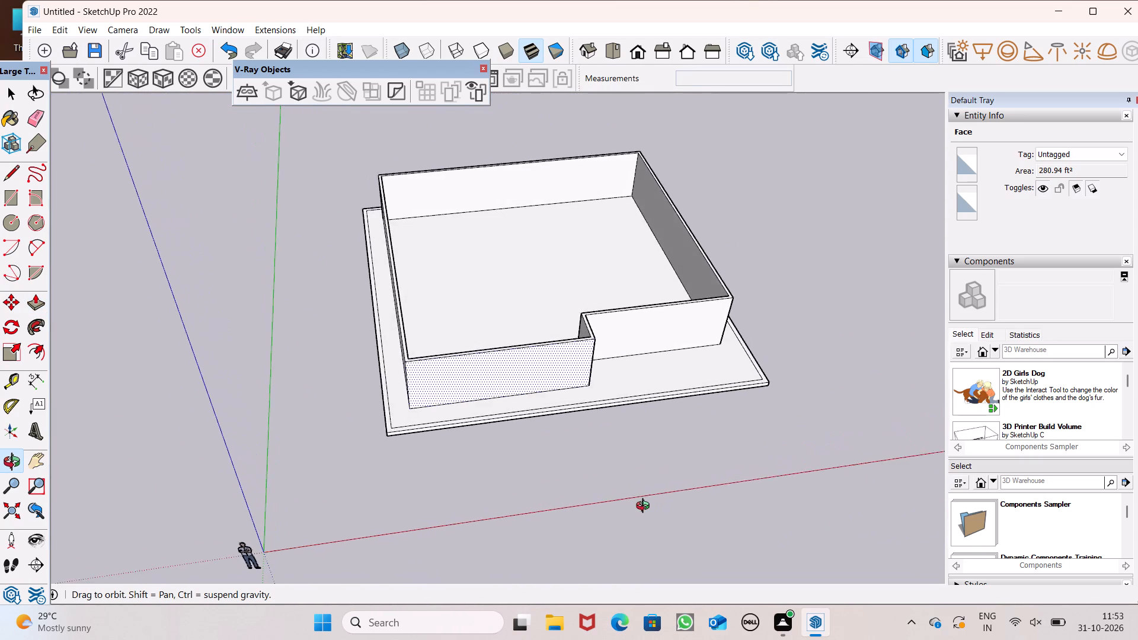
{"action": "middle_click_drag", "start_coordinate": [645, 507], "coordinate": [602, 502]}
{"action": "scroll", "coordinate": [563, 340], "scroll_direction": "up", "scroll_amount": 2}
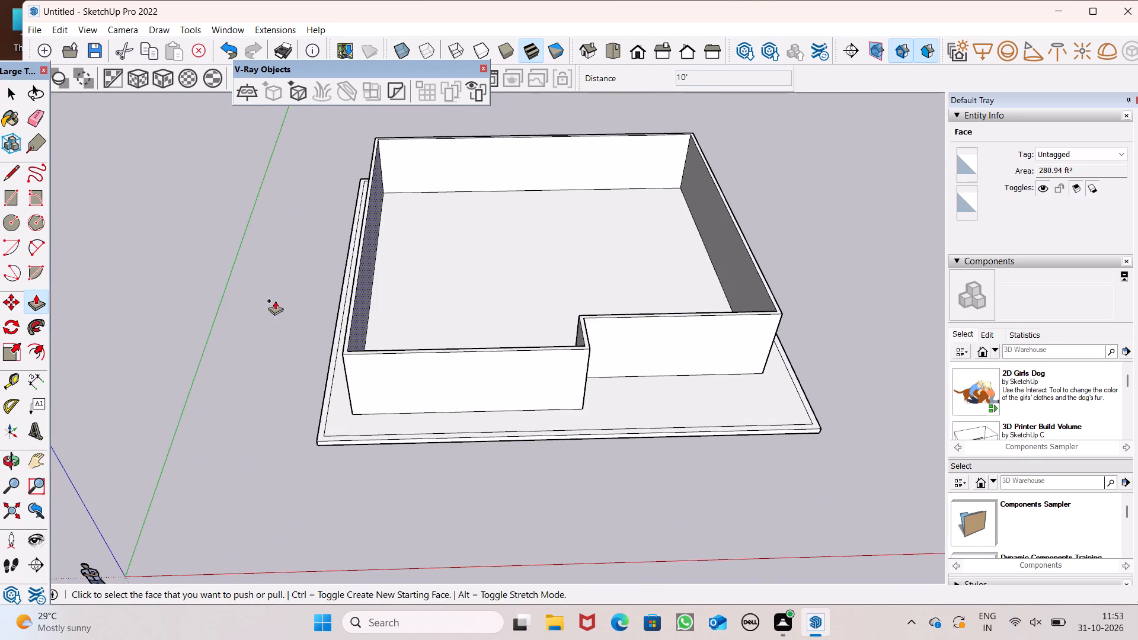
{"action": "scroll", "coordinate": [352, 341], "scroll_direction": "up", "scroll_amount": 7}
{"action": "left_click_drag", "start_coordinate": [340, 349], "coordinate": [334, 316]}
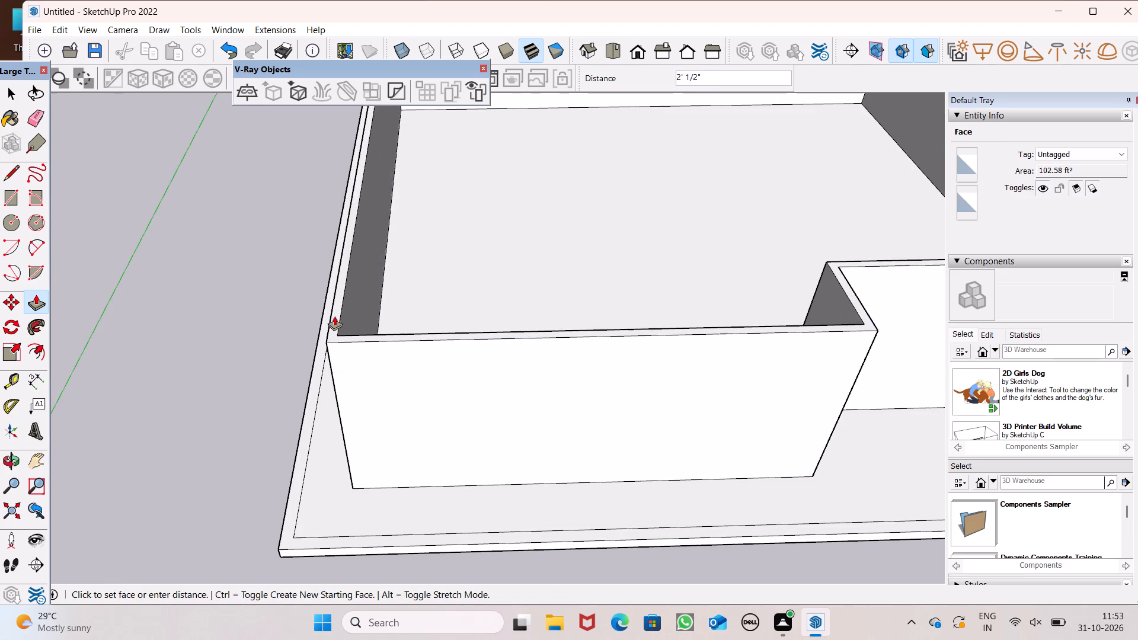
{"action": "left_click_drag", "start_coordinate": [334, 316], "coordinate": [333, 302]}
{"action": "type", "text": "1'5\""}
{"action": "key", "text": "Return"}
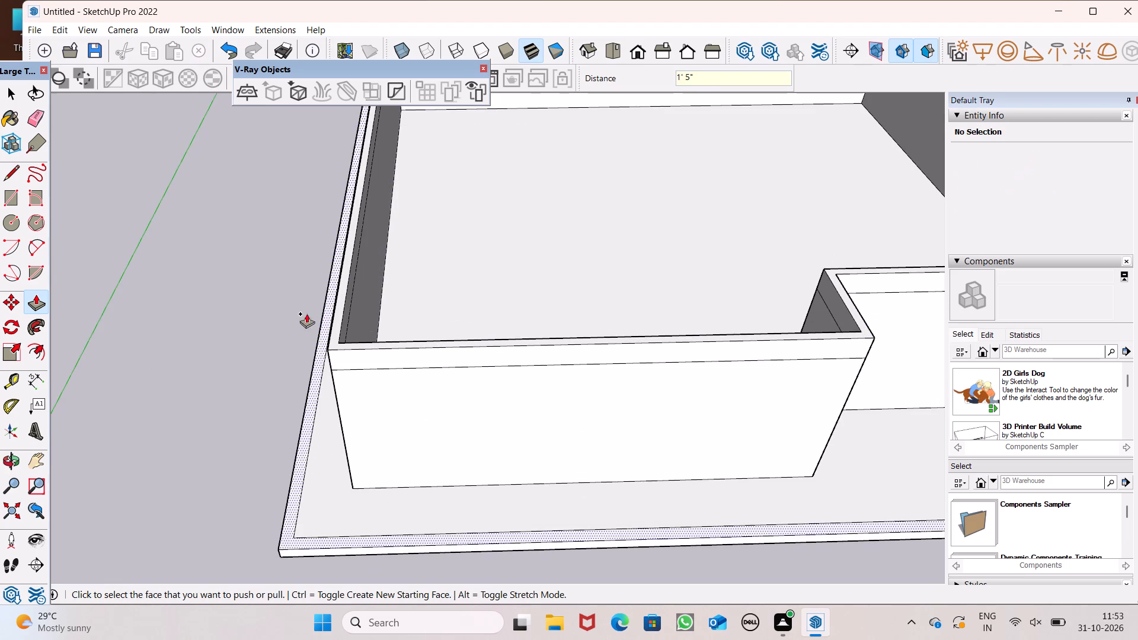
Check the full height of the front wall at its left corner with a temporary dimension, without placing it.
{"action": "scroll", "coordinate": [312, 327], "scroll_direction": "down", "scroll_amount": 2}
{"action": "middle_click_drag", "start_coordinate": [322, 369], "coordinate": [329, 247]}
{"action": "scroll", "coordinate": [329, 247], "scroll_direction": "up", "scroll_amount": 1}
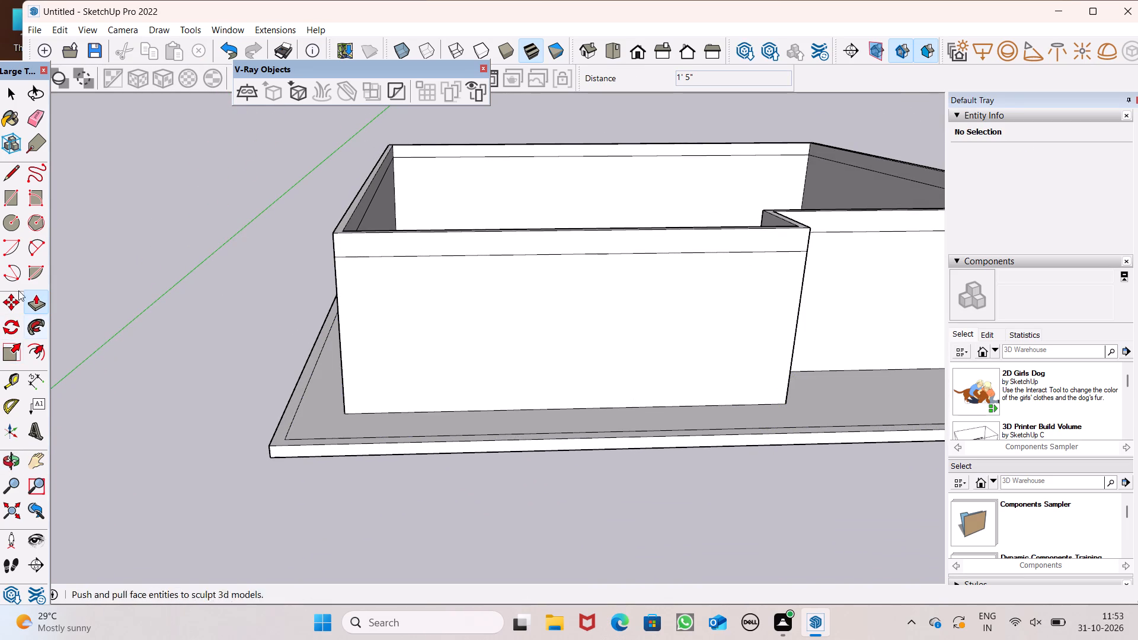
{"action": "left_click", "coordinate": [44, 377]}
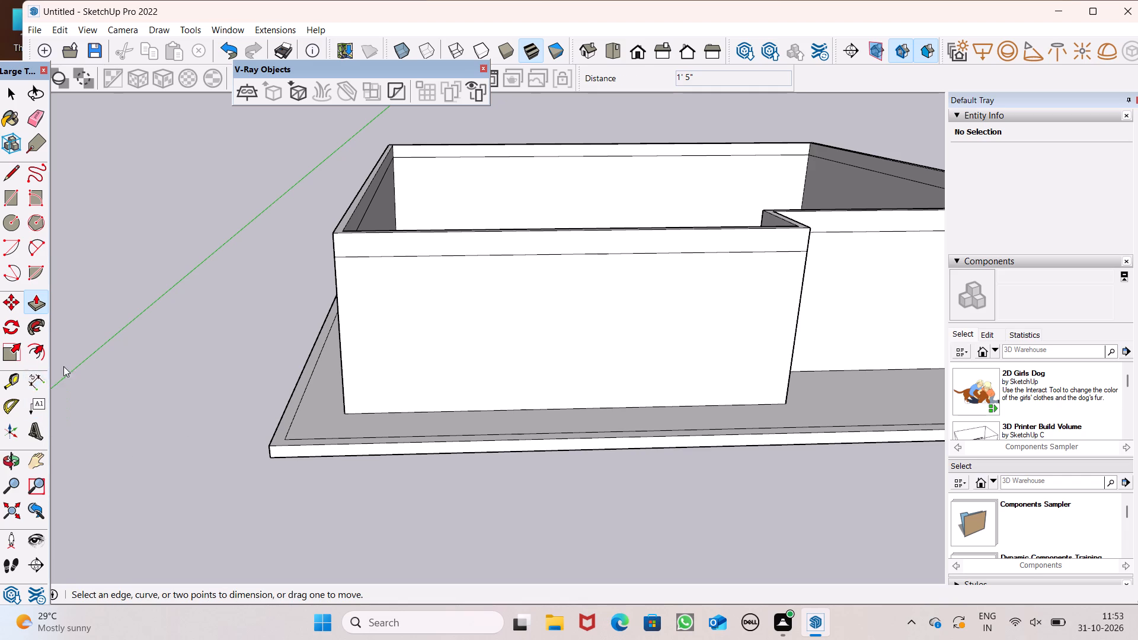
{"action": "scroll", "coordinate": [487, 268], "scroll_direction": "up", "scroll_amount": 5}
{"action": "left_click", "coordinate": [231, 209]}
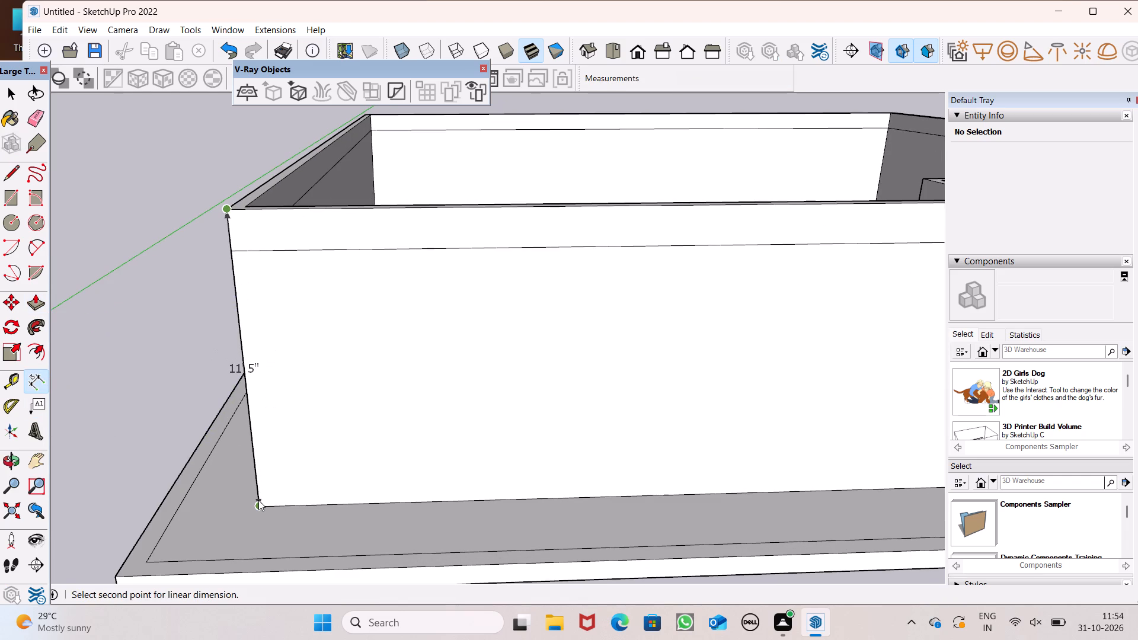
{"action": "key", "text": "space"}
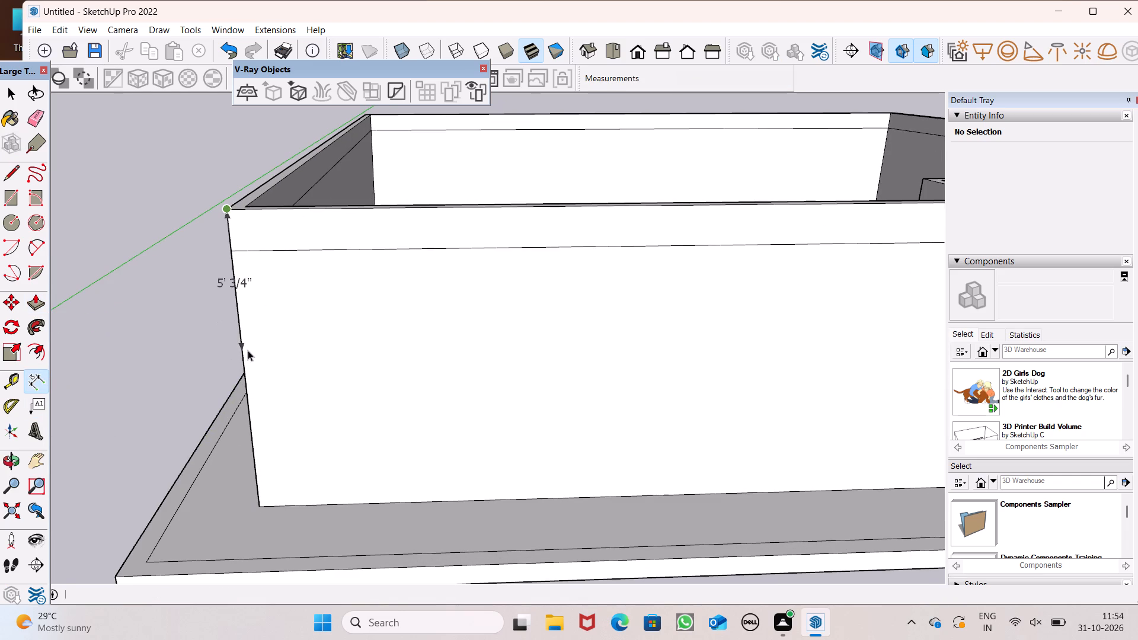
Extrude the top face of the walls another 1' as a separate band.
{"action": "scroll", "coordinate": [188, 340], "scroll_direction": "down", "scroll_amount": 6}
{"action": "scroll", "coordinate": [300, 362], "scroll_direction": "down", "scroll_amount": 3}
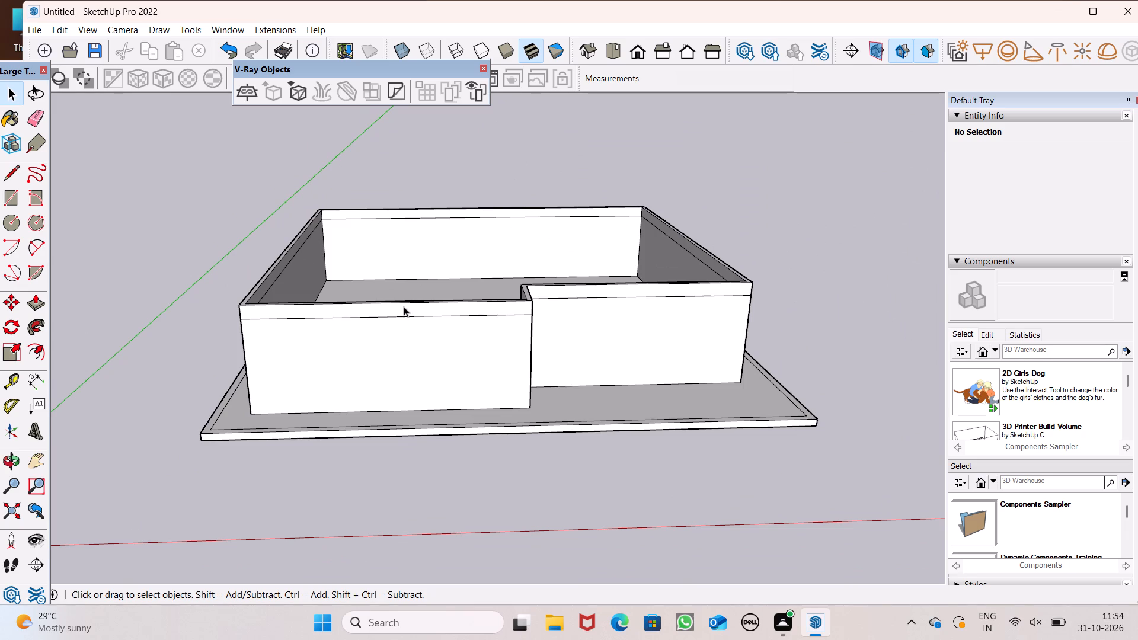
{"action": "middle_click_drag", "start_coordinate": [569, 289], "coordinate": [549, 296]}
{"action": "scroll", "coordinate": [549, 296], "scroll_direction": "up", "scroll_amount": 1}
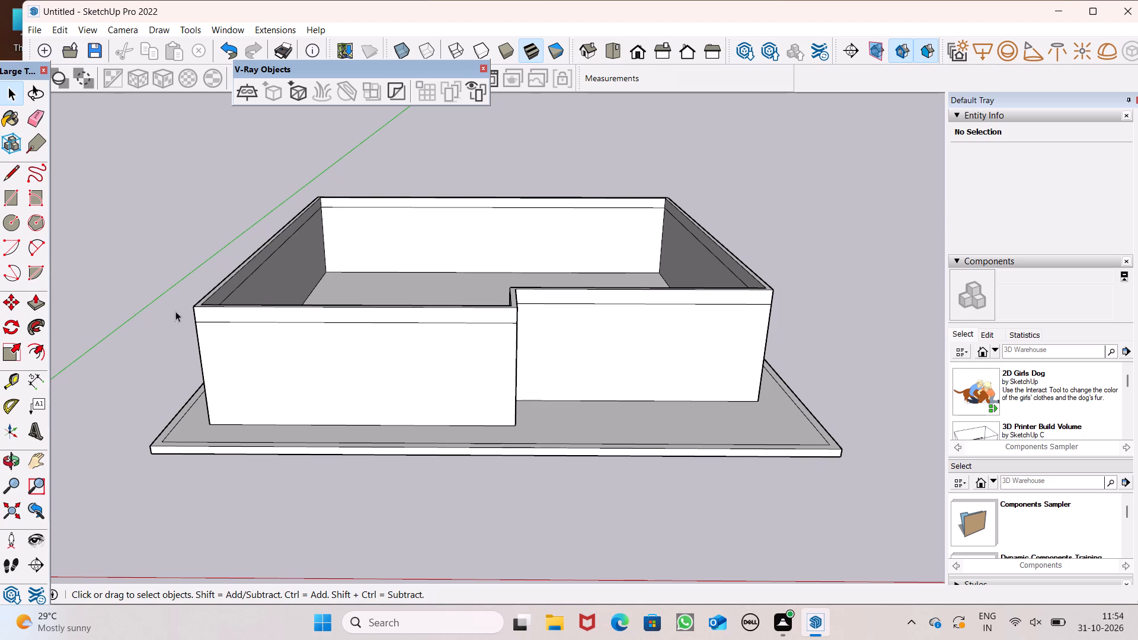
{"action": "left_click", "coordinate": [38, 309]}
{"action": "scroll", "coordinate": [199, 288], "scroll_direction": "up", "scroll_amount": 8}
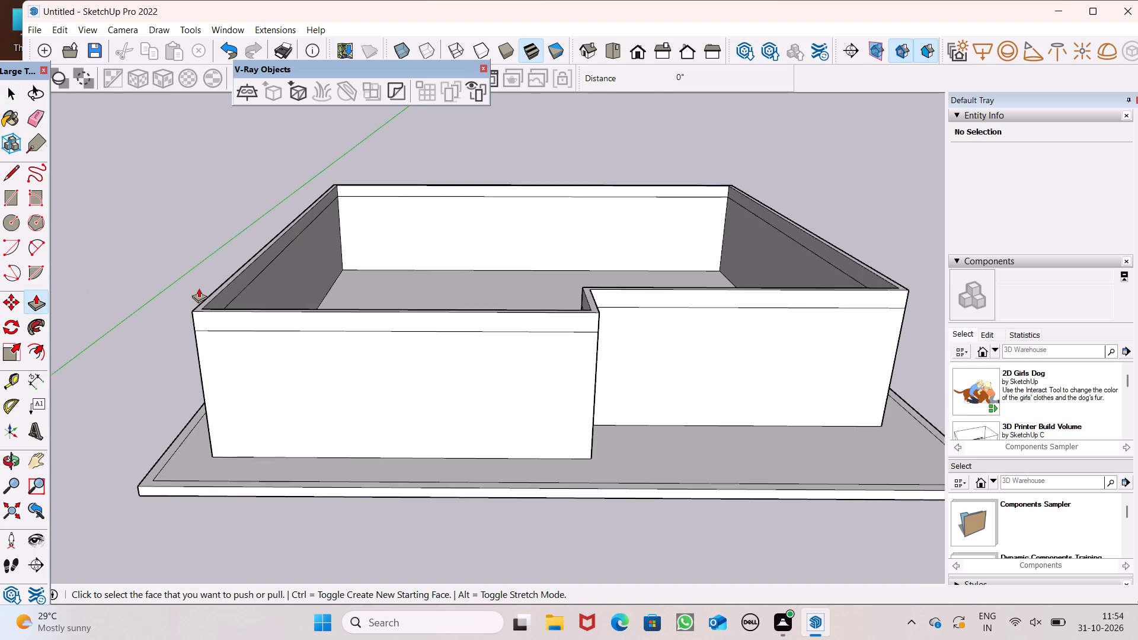
{"action": "scroll", "coordinate": [199, 288], "scroll_direction": "up", "scroll_amount": 8}
{"action": "left_click_drag", "start_coordinate": [202, 352], "coordinate": [200, 309]}
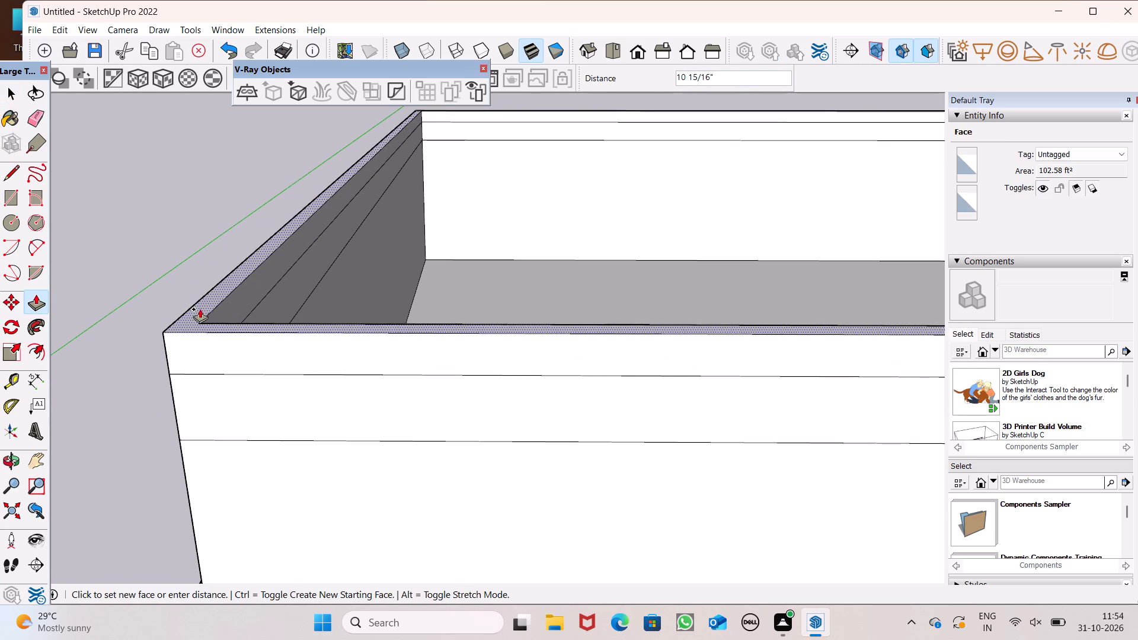
{"action": "left_click_drag", "start_coordinate": [200, 309], "coordinate": [199, 284]}
{"action": "type", "text": "1'"}
{"action": "key", "text": "Return"}
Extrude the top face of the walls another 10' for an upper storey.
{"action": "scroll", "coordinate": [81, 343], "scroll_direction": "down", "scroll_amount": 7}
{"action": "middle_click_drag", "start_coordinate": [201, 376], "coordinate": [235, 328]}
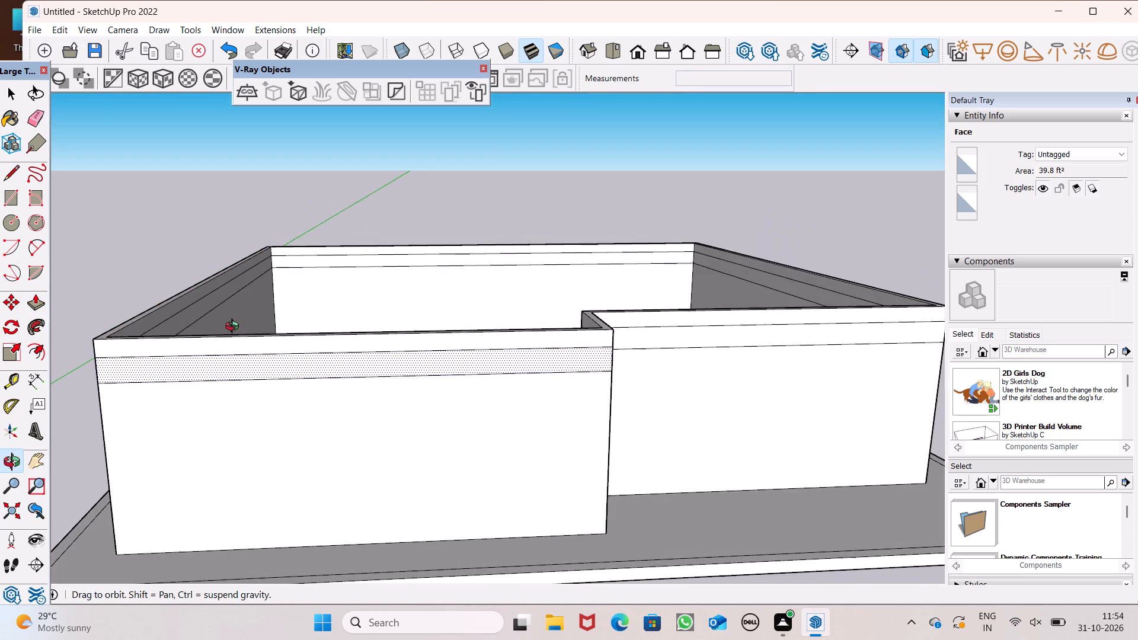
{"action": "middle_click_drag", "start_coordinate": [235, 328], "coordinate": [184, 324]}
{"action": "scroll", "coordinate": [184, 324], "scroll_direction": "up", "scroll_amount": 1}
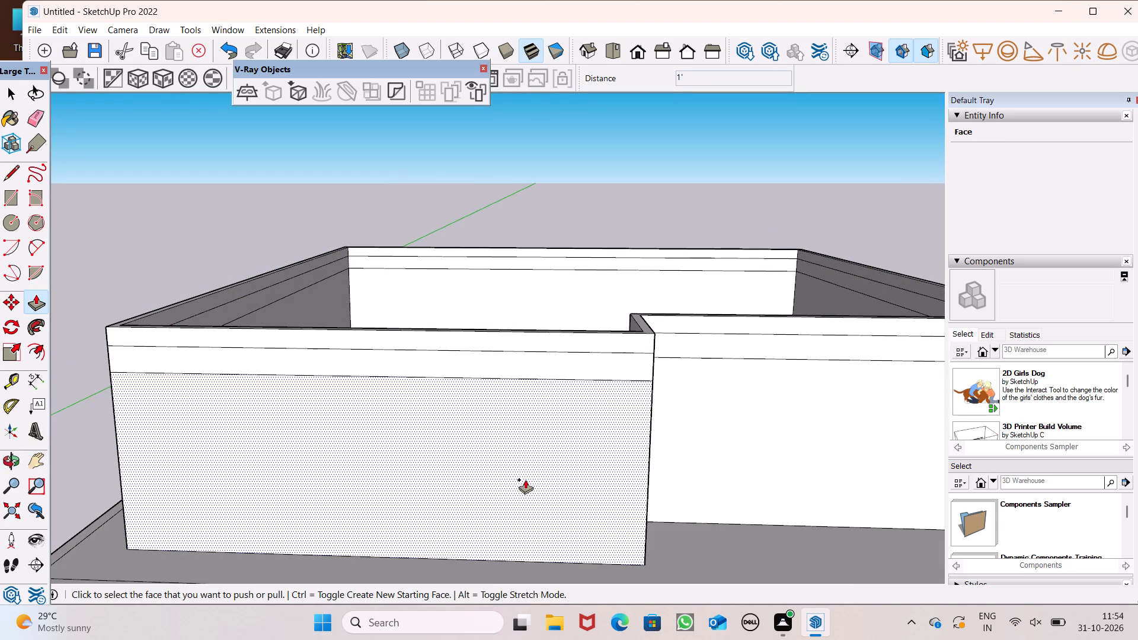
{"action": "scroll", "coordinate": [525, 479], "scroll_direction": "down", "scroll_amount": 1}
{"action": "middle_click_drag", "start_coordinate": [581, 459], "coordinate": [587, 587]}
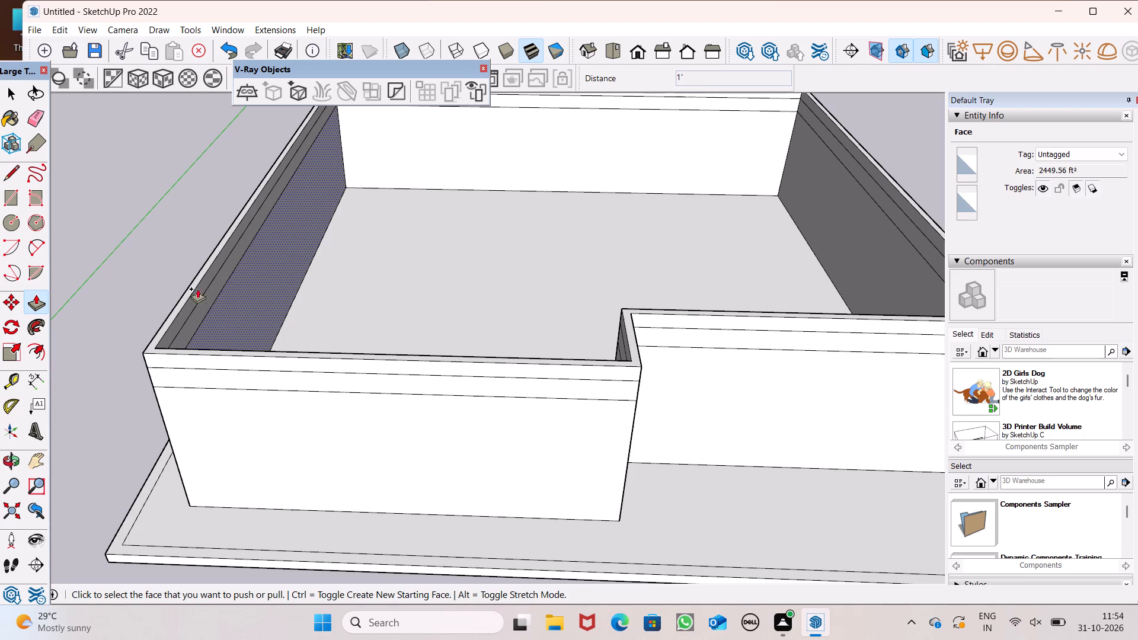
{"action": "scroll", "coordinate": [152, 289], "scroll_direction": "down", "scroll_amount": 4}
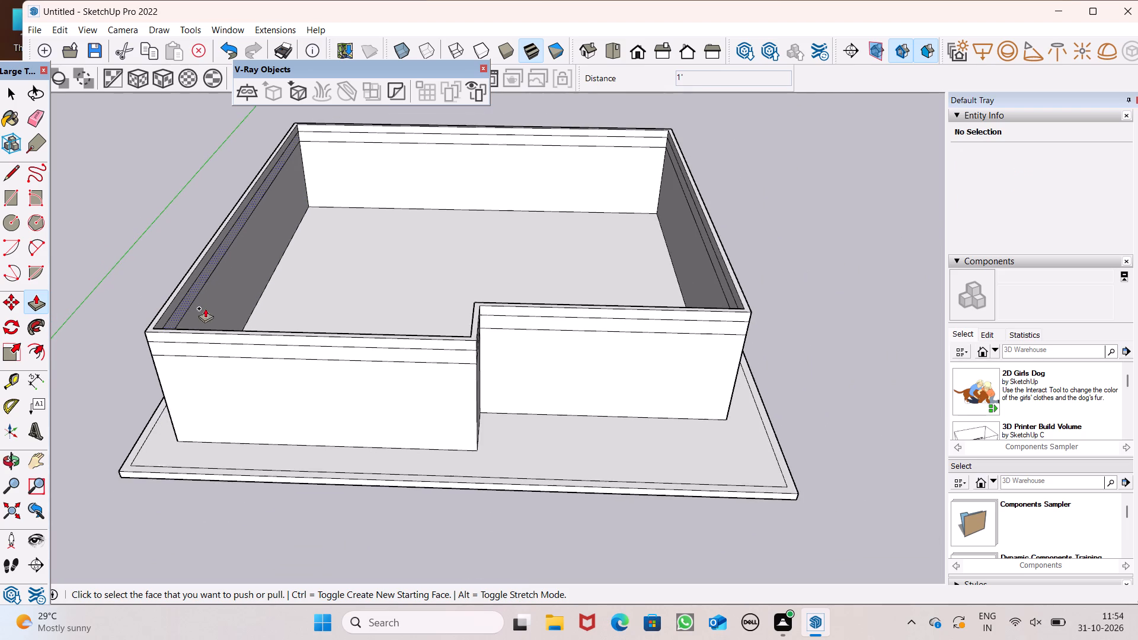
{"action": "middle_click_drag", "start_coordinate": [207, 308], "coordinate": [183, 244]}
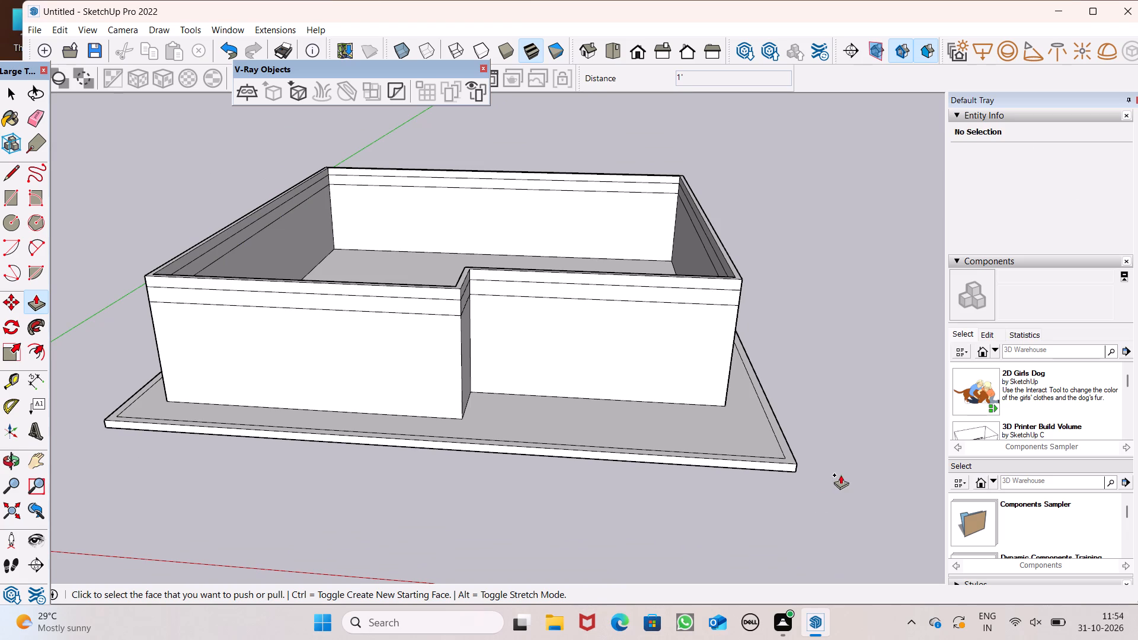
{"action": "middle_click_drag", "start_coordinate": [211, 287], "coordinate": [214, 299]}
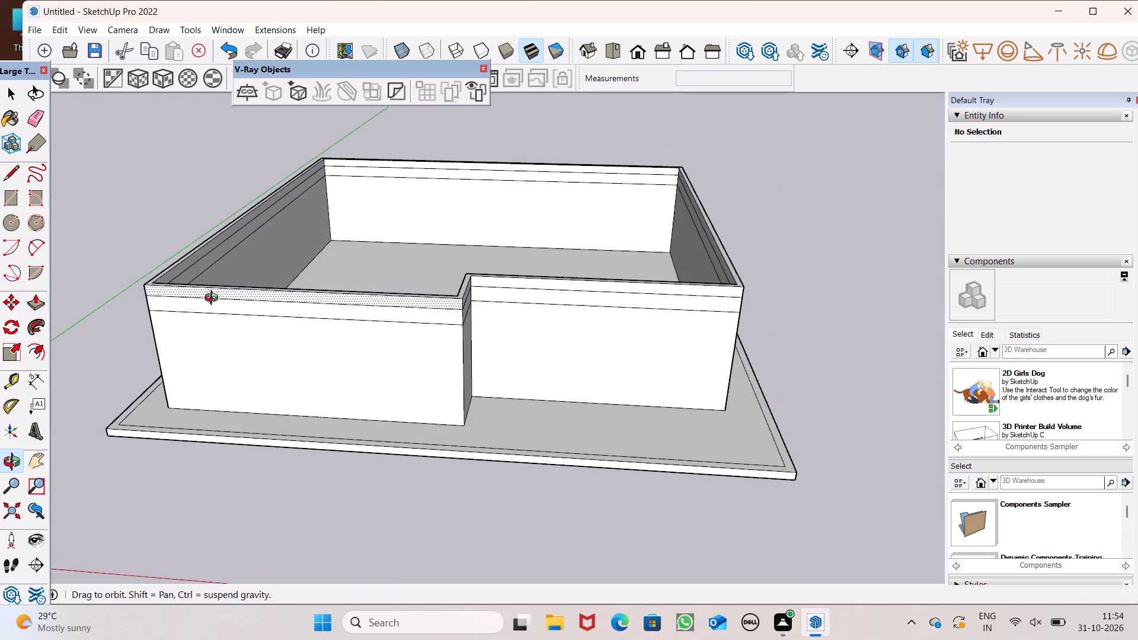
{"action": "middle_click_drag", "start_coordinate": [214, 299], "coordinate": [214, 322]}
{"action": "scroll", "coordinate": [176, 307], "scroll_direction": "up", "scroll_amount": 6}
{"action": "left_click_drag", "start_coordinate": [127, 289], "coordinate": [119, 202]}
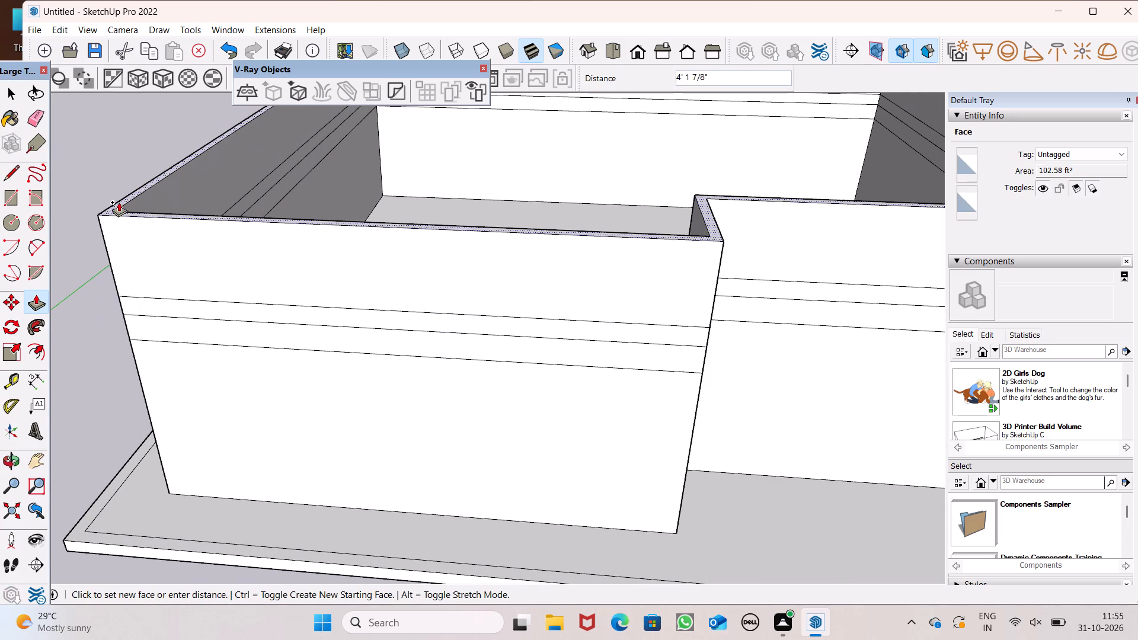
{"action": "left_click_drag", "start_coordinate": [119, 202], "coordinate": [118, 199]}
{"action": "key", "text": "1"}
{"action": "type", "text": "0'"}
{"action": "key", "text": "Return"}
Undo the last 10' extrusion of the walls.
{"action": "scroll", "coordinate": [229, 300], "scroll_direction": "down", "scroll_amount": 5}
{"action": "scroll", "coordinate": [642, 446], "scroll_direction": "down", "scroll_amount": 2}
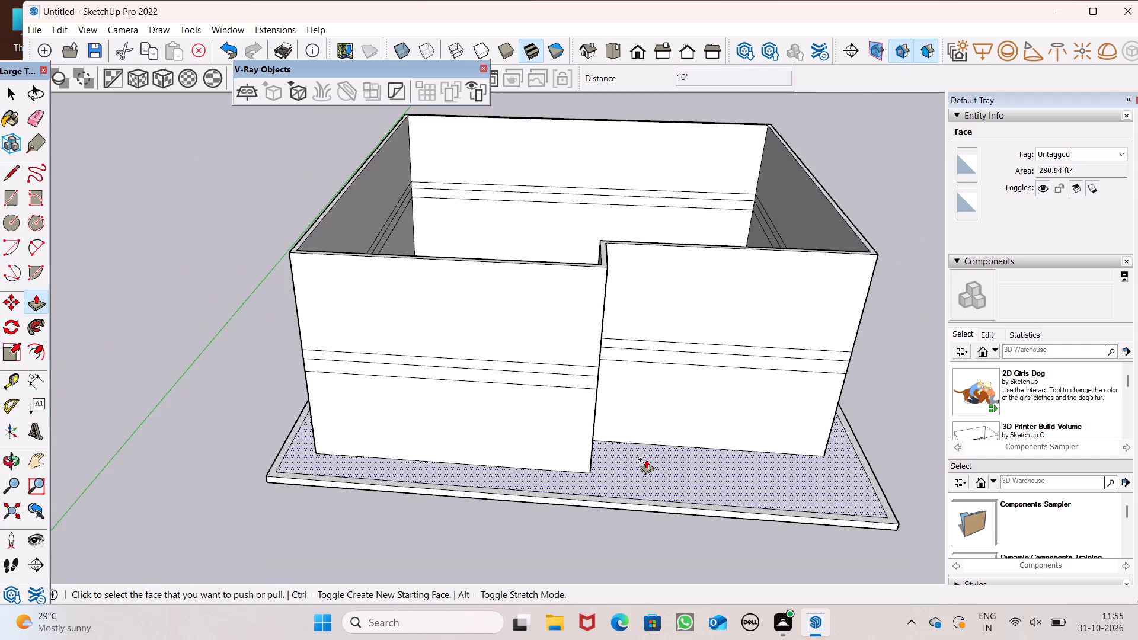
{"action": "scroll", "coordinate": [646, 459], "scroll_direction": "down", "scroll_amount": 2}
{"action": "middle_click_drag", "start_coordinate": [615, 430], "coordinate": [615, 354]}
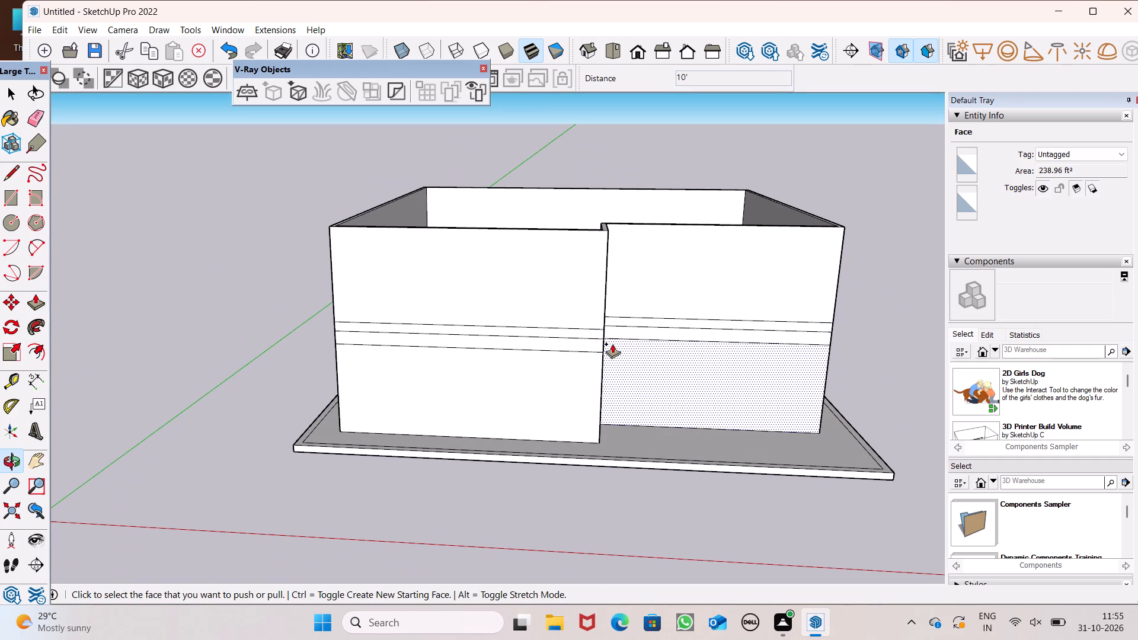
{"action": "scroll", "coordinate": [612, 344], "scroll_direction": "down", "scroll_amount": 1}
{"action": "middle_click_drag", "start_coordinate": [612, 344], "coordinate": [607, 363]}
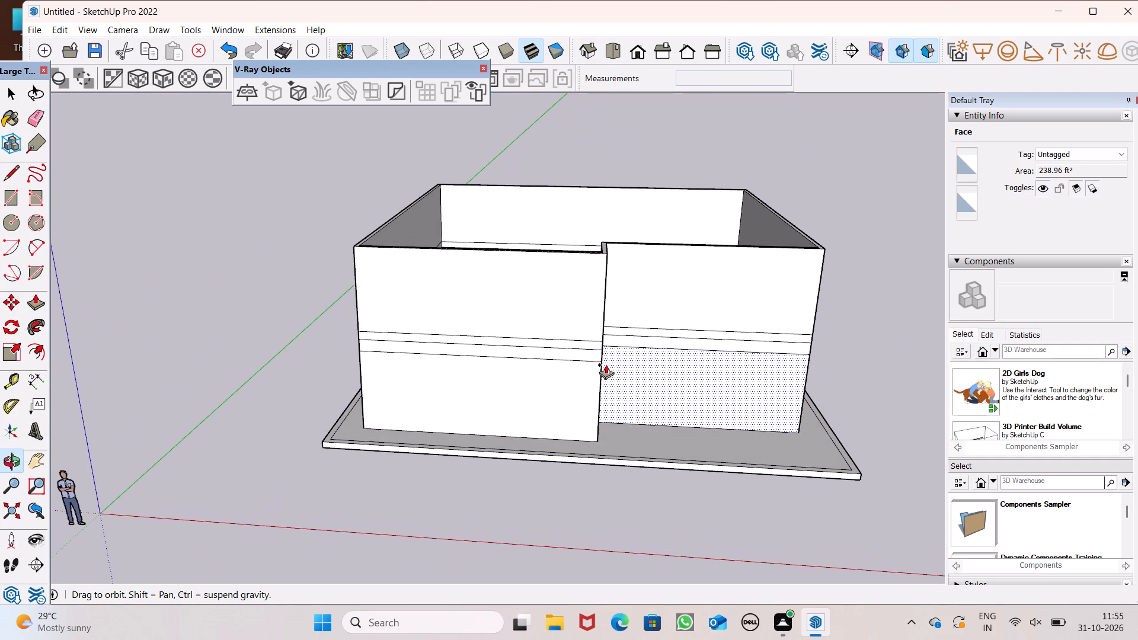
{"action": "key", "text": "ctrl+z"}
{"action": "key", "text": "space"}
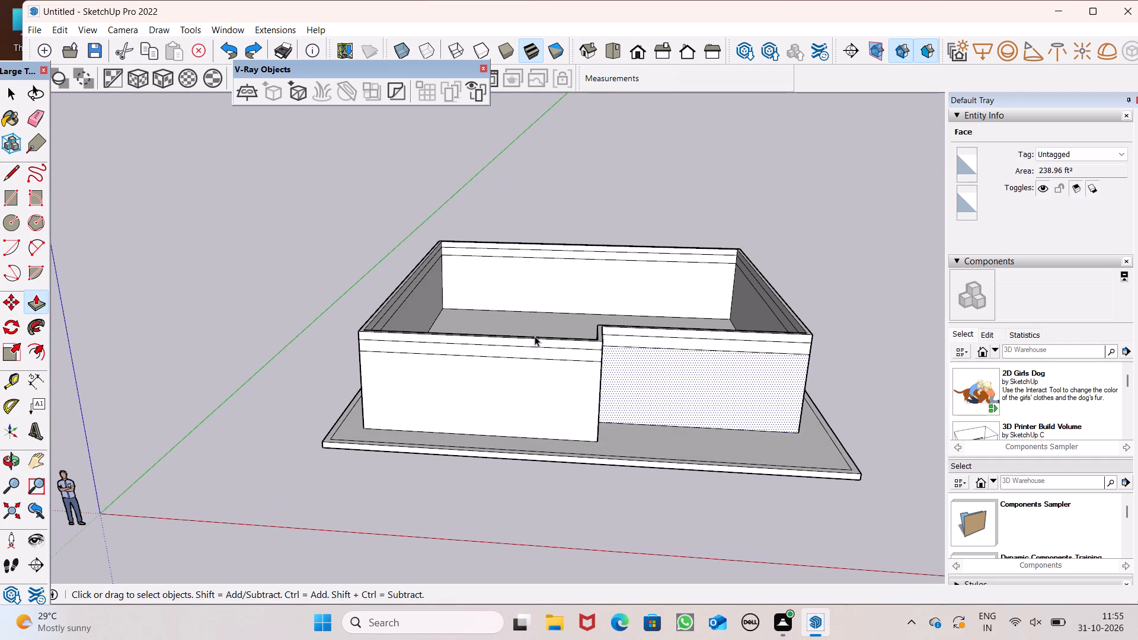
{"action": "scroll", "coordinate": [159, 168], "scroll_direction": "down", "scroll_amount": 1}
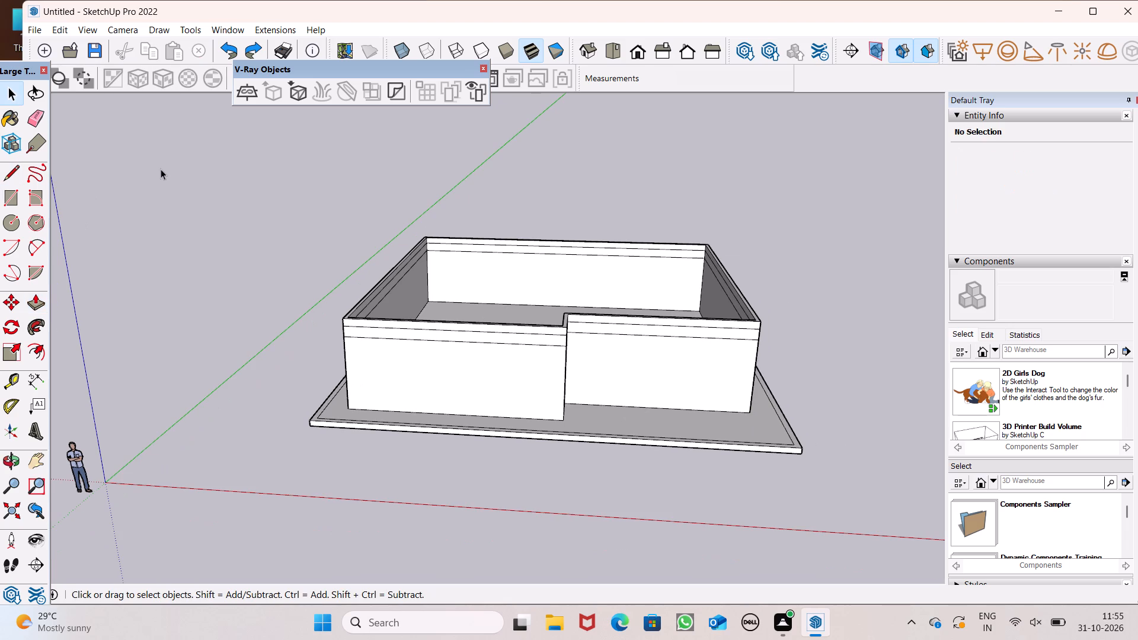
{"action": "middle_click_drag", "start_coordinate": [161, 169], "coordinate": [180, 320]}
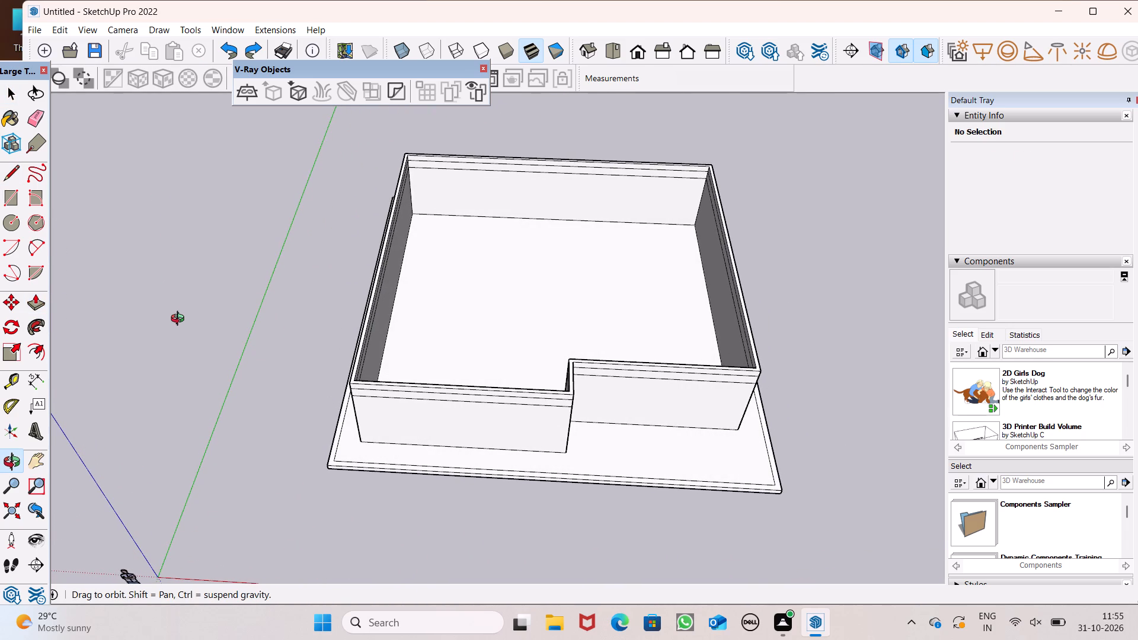
Examine the walled enclosure, its inner floor and the notch from several sides.
{"action": "middle_click_drag", "start_coordinate": [180, 320], "coordinate": [165, 305]}
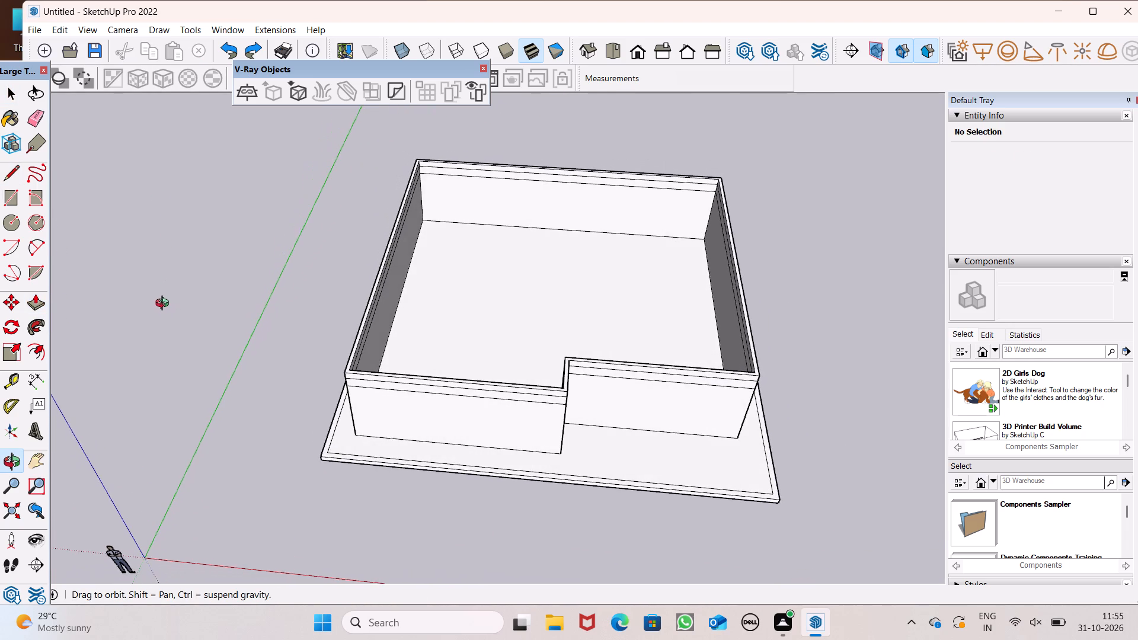
{"action": "middle_click_drag", "start_coordinate": [165, 305], "coordinate": [164, 303]}
{"action": "scroll", "coordinate": [226, 203], "scroll_direction": "up", "scroll_amount": 1}
{"action": "scroll", "coordinate": [317, 216], "scroll_direction": "up", "scroll_amount": 2}
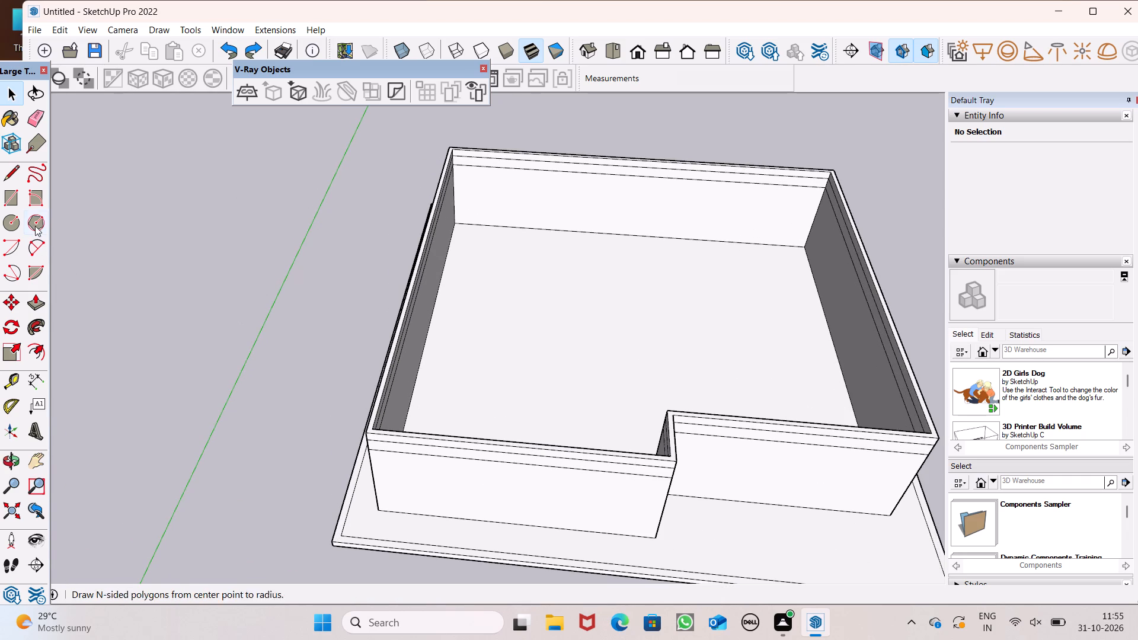
{"action": "scroll", "coordinate": [97, 225], "scroll_direction": "down", "scroll_amount": 3}
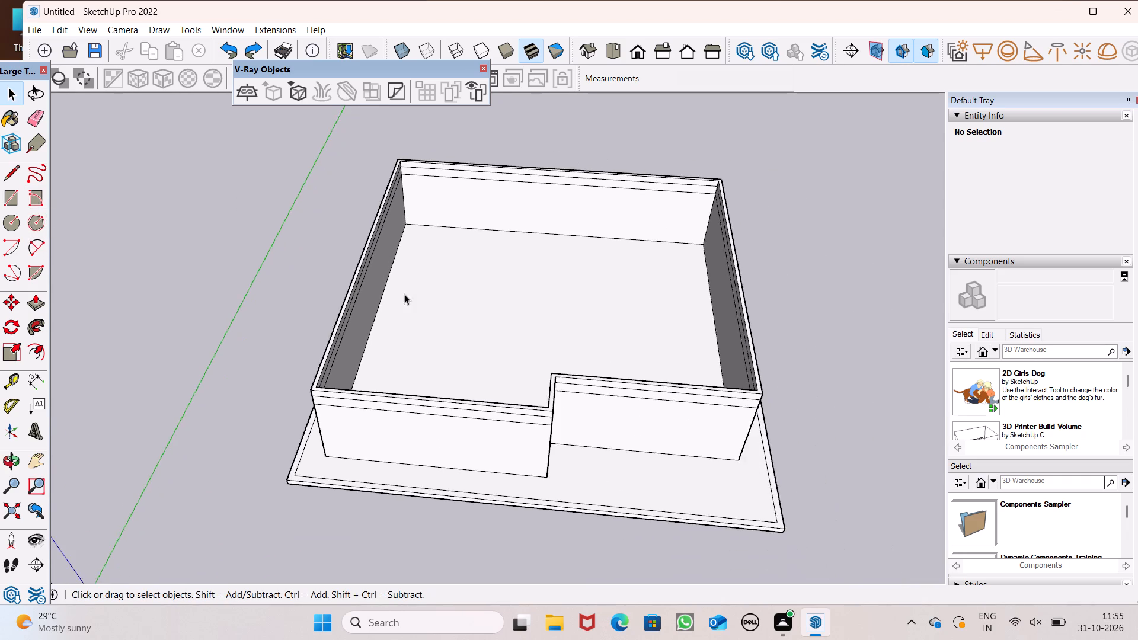
{"action": "middle_click_drag", "start_coordinate": [581, 327], "coordinate": [0, 354]}
{"action": "scroll", "coordinate": [349, 319], "scroll_direction": "down", "scroll_amount": 5}
{"action": "middle_click_drag", "start_coordinate": [411, 388], "coordinate": [421, 401]}
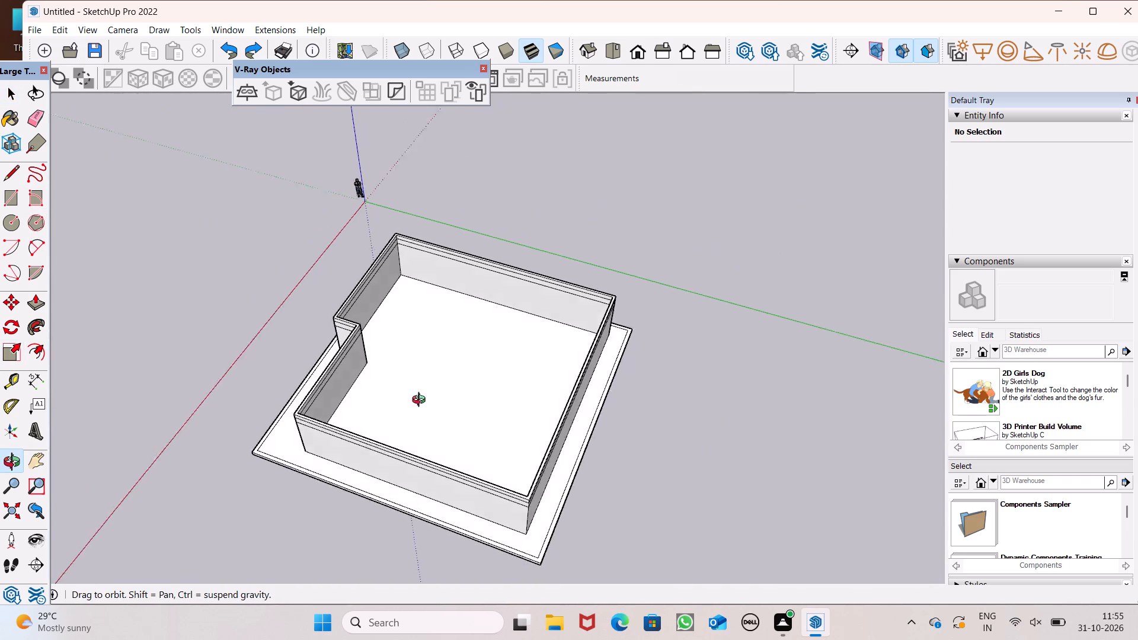
{"action": "middle_click_drag", "start_coordinate": [421, 401], "coordinate": [579, 442]}
{"action": "scroll", "coordinate": [708, 373], "scroll_direction": "up", "scroll_amount": 5}
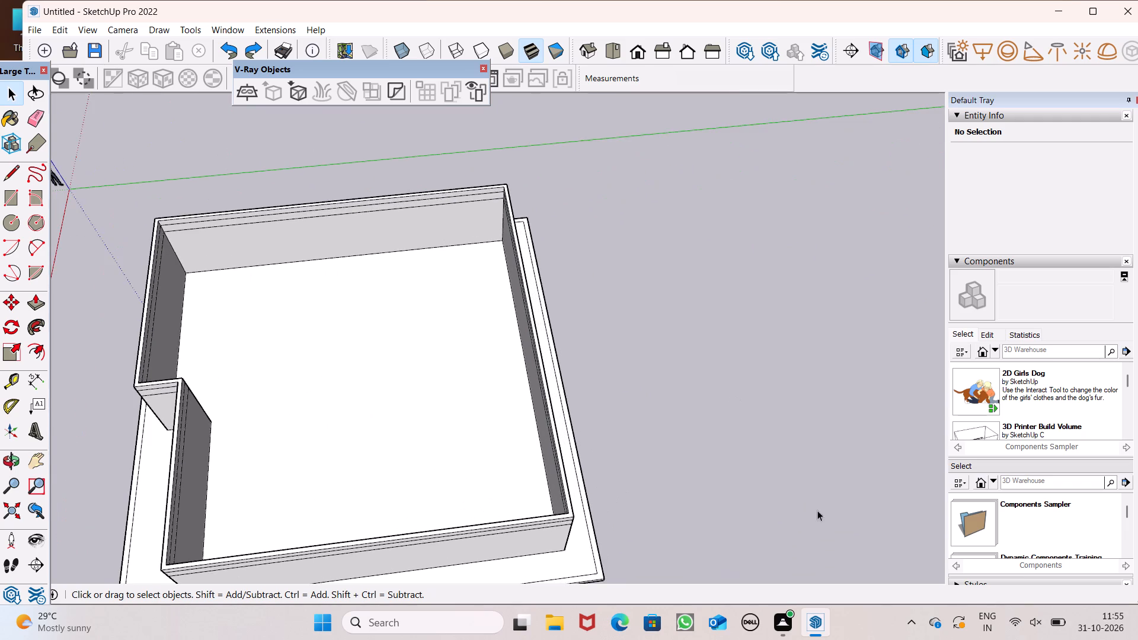
{"action": "middle_click_drag", "start_coordinate": [817, 510], "coordinate": [800, 529]}
{"action": "scroll", "coordinate": [794, 512], "scroll_direction": "up", "scroll_amount": 1}
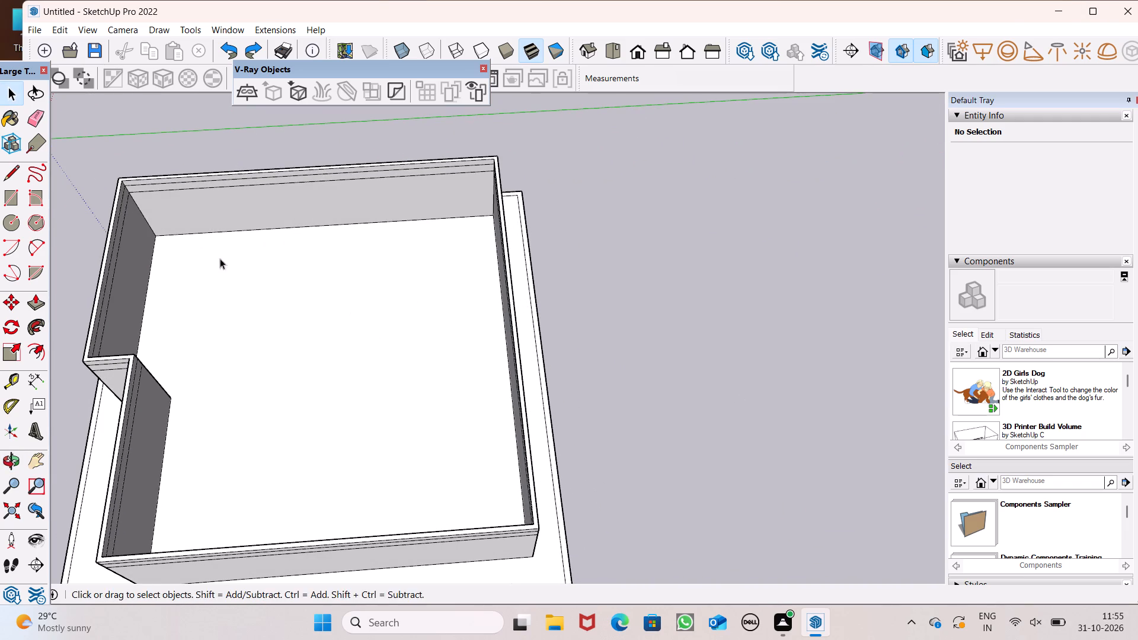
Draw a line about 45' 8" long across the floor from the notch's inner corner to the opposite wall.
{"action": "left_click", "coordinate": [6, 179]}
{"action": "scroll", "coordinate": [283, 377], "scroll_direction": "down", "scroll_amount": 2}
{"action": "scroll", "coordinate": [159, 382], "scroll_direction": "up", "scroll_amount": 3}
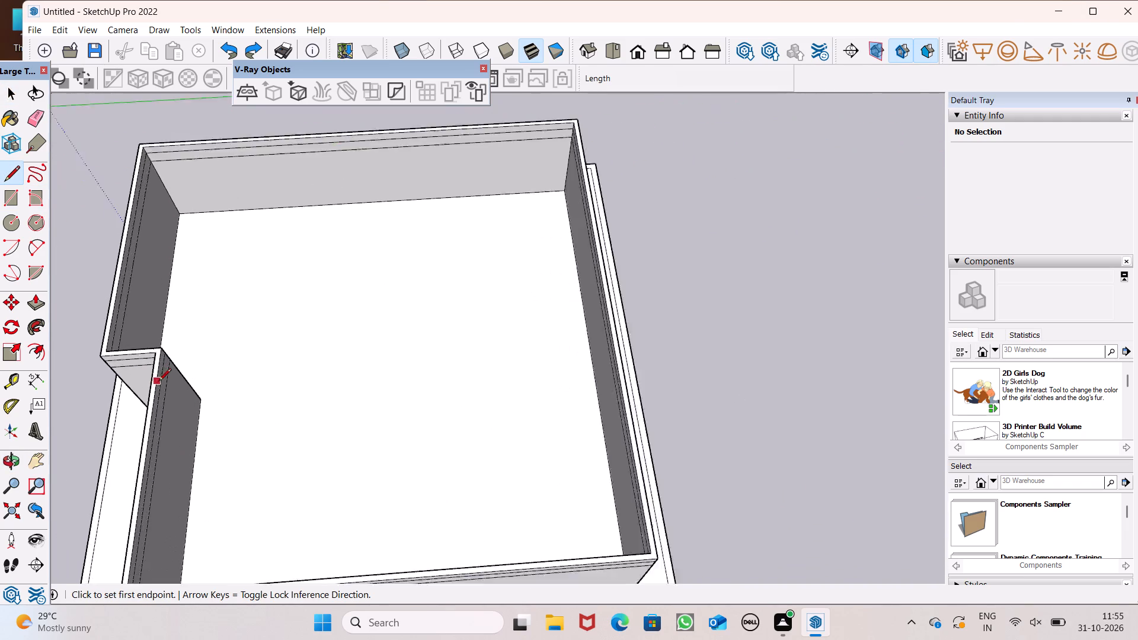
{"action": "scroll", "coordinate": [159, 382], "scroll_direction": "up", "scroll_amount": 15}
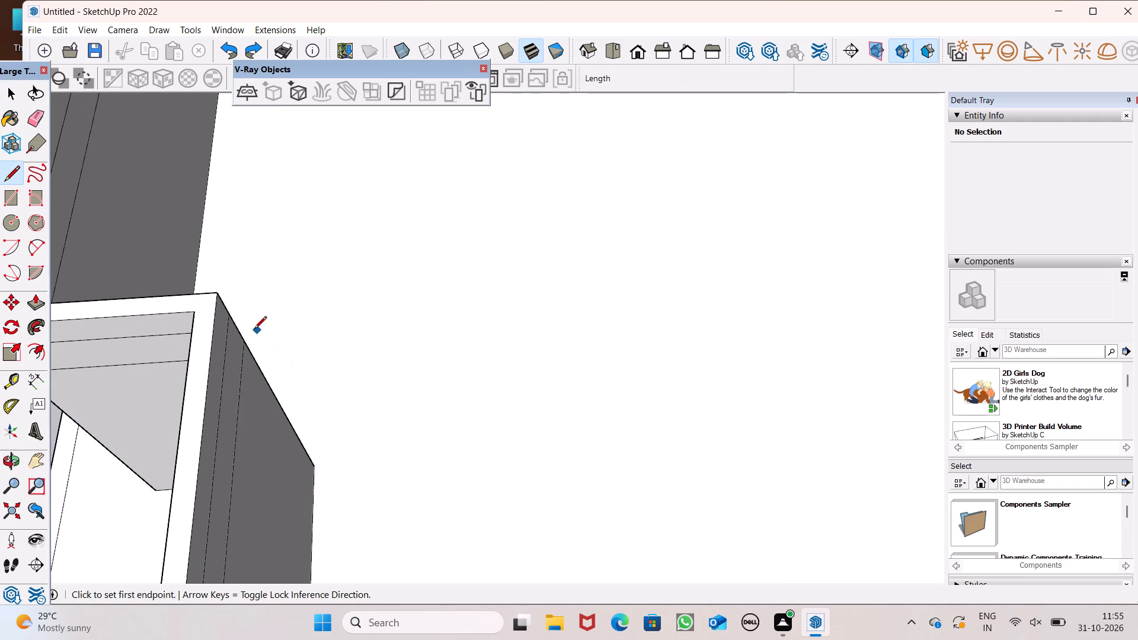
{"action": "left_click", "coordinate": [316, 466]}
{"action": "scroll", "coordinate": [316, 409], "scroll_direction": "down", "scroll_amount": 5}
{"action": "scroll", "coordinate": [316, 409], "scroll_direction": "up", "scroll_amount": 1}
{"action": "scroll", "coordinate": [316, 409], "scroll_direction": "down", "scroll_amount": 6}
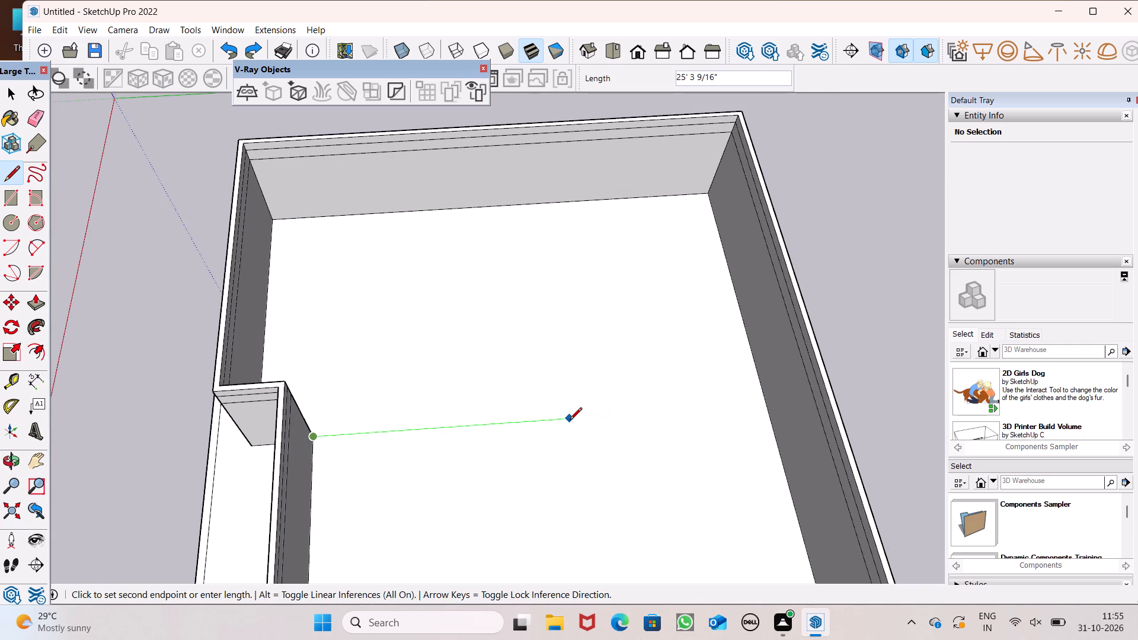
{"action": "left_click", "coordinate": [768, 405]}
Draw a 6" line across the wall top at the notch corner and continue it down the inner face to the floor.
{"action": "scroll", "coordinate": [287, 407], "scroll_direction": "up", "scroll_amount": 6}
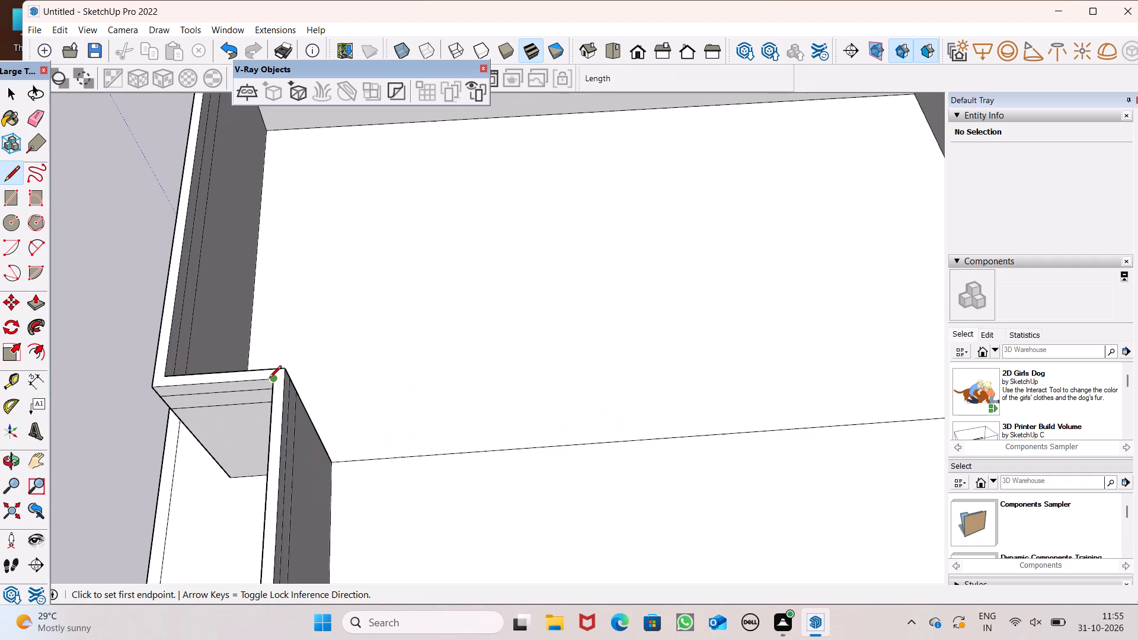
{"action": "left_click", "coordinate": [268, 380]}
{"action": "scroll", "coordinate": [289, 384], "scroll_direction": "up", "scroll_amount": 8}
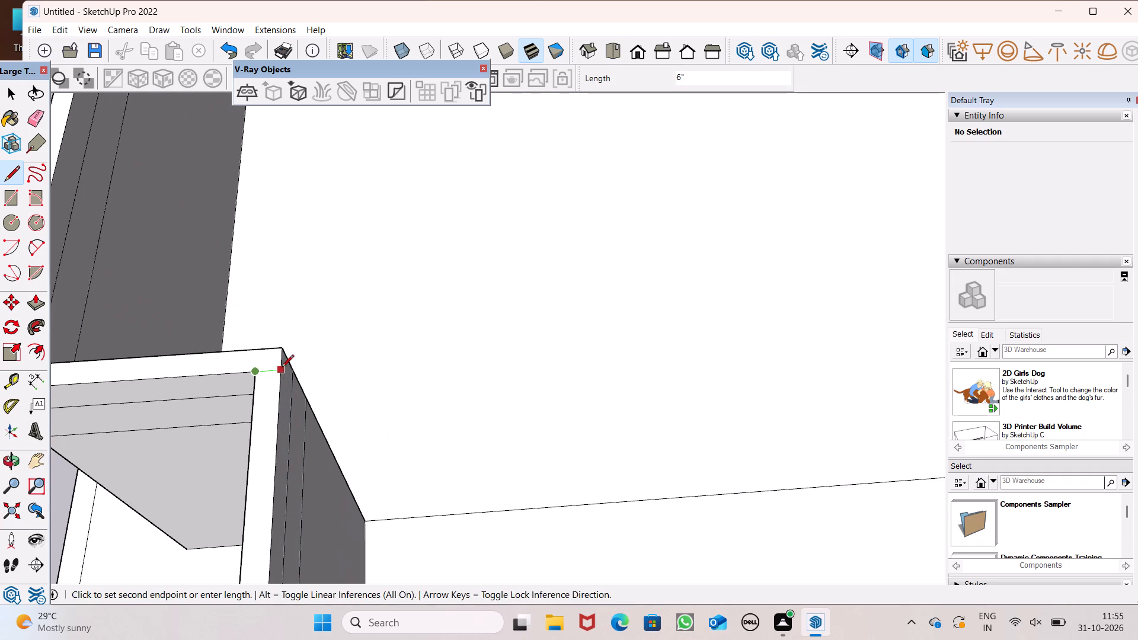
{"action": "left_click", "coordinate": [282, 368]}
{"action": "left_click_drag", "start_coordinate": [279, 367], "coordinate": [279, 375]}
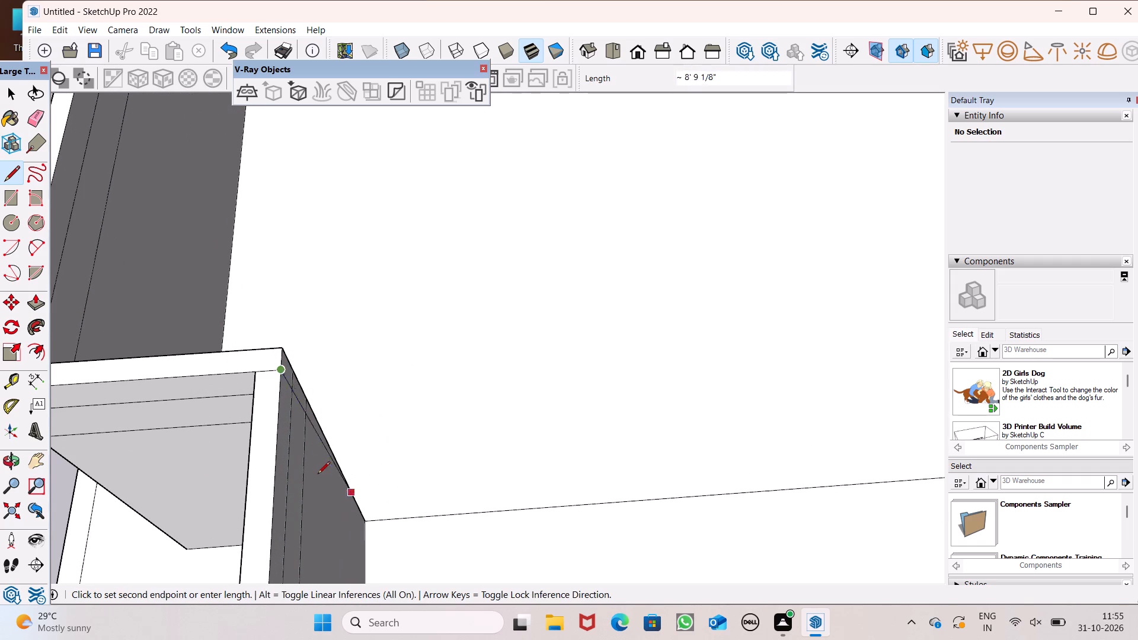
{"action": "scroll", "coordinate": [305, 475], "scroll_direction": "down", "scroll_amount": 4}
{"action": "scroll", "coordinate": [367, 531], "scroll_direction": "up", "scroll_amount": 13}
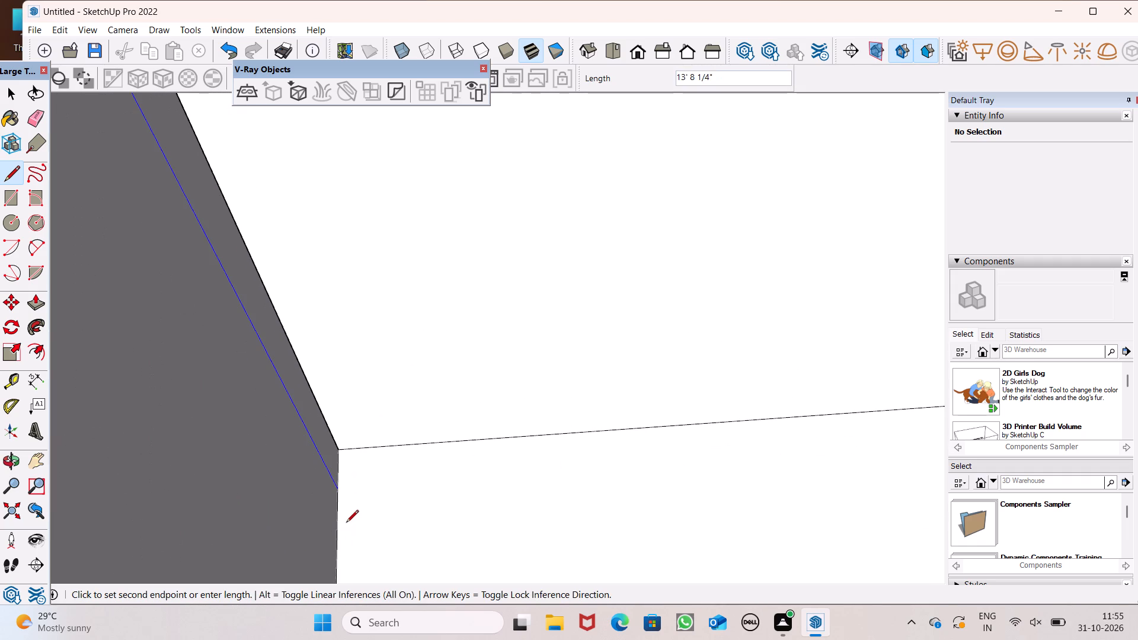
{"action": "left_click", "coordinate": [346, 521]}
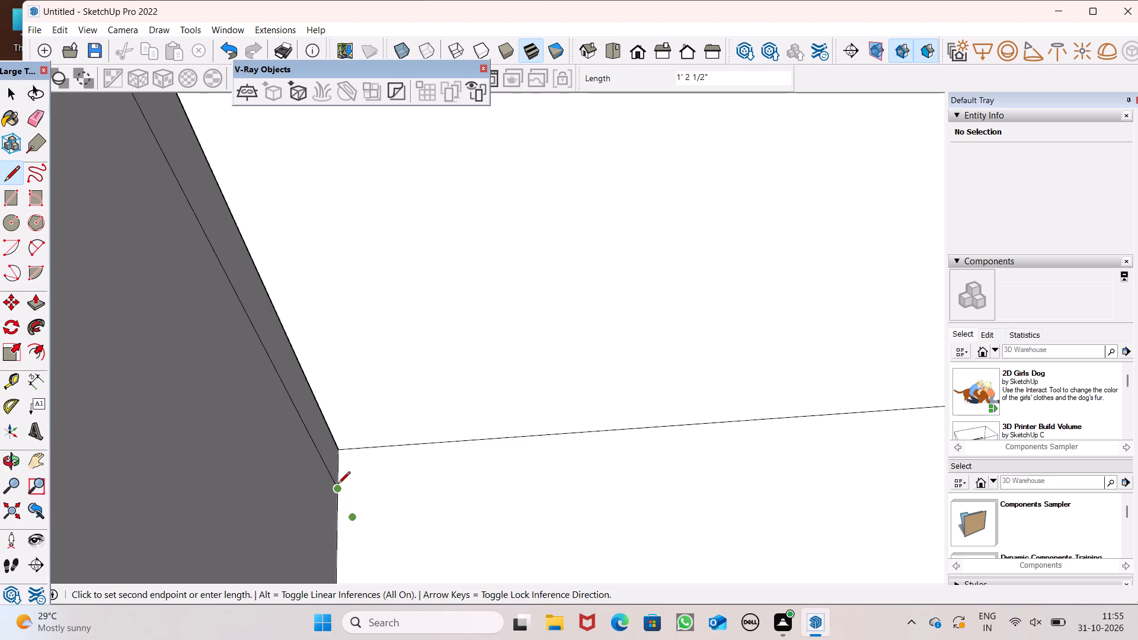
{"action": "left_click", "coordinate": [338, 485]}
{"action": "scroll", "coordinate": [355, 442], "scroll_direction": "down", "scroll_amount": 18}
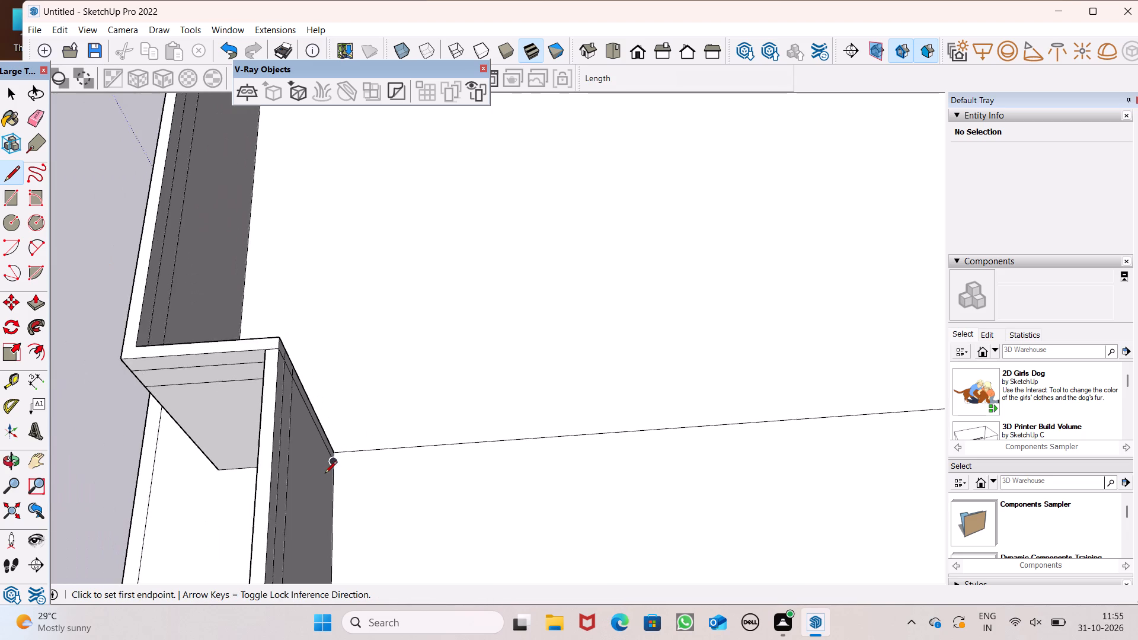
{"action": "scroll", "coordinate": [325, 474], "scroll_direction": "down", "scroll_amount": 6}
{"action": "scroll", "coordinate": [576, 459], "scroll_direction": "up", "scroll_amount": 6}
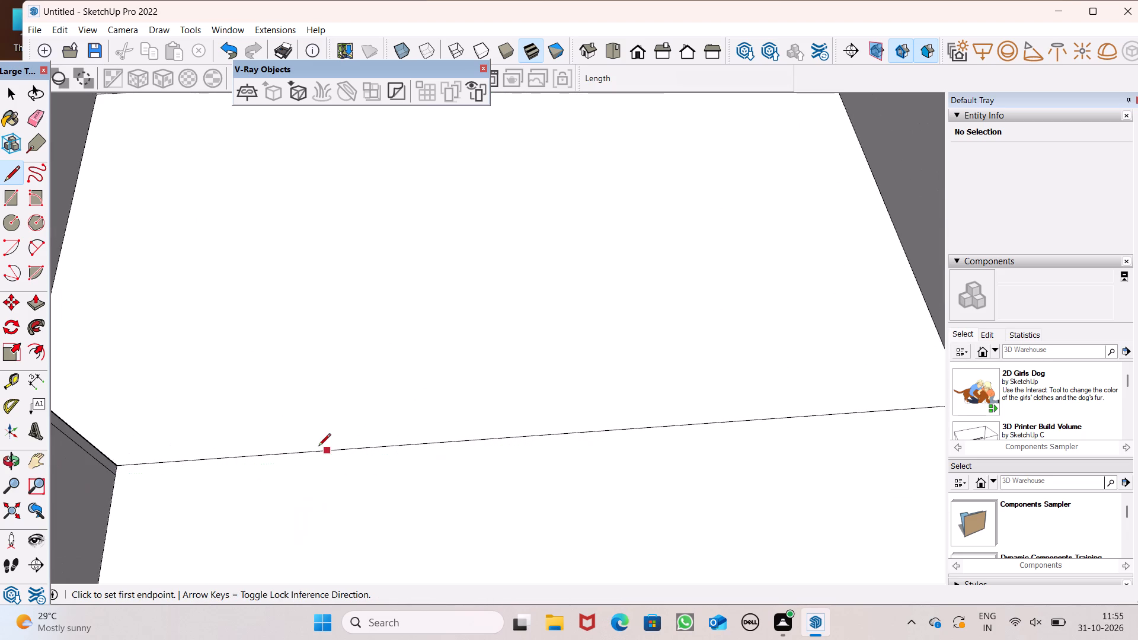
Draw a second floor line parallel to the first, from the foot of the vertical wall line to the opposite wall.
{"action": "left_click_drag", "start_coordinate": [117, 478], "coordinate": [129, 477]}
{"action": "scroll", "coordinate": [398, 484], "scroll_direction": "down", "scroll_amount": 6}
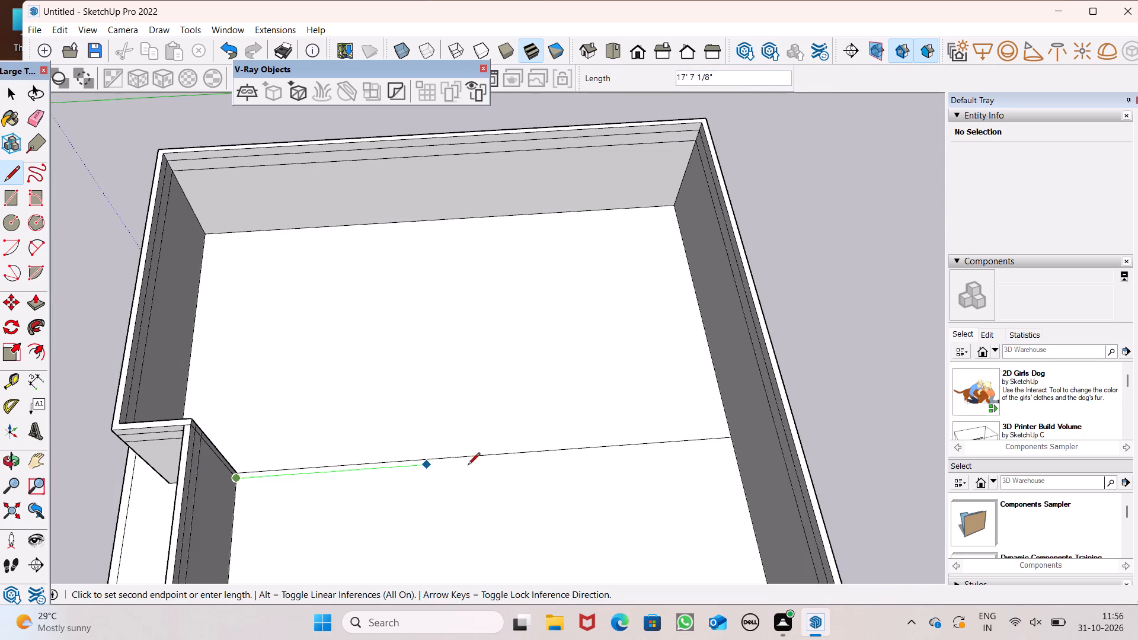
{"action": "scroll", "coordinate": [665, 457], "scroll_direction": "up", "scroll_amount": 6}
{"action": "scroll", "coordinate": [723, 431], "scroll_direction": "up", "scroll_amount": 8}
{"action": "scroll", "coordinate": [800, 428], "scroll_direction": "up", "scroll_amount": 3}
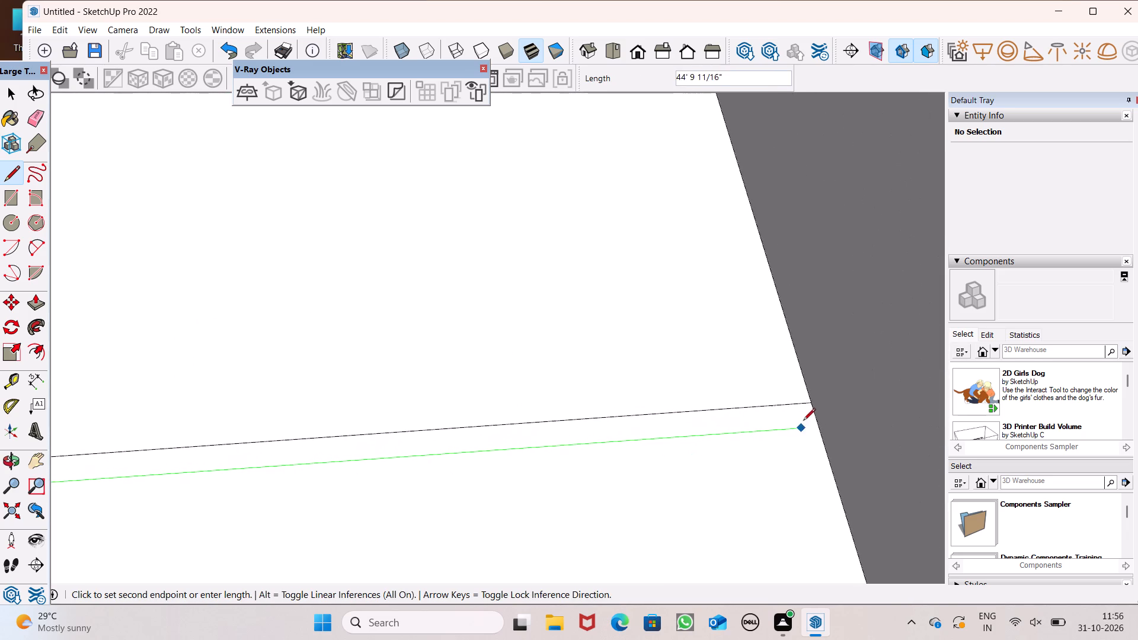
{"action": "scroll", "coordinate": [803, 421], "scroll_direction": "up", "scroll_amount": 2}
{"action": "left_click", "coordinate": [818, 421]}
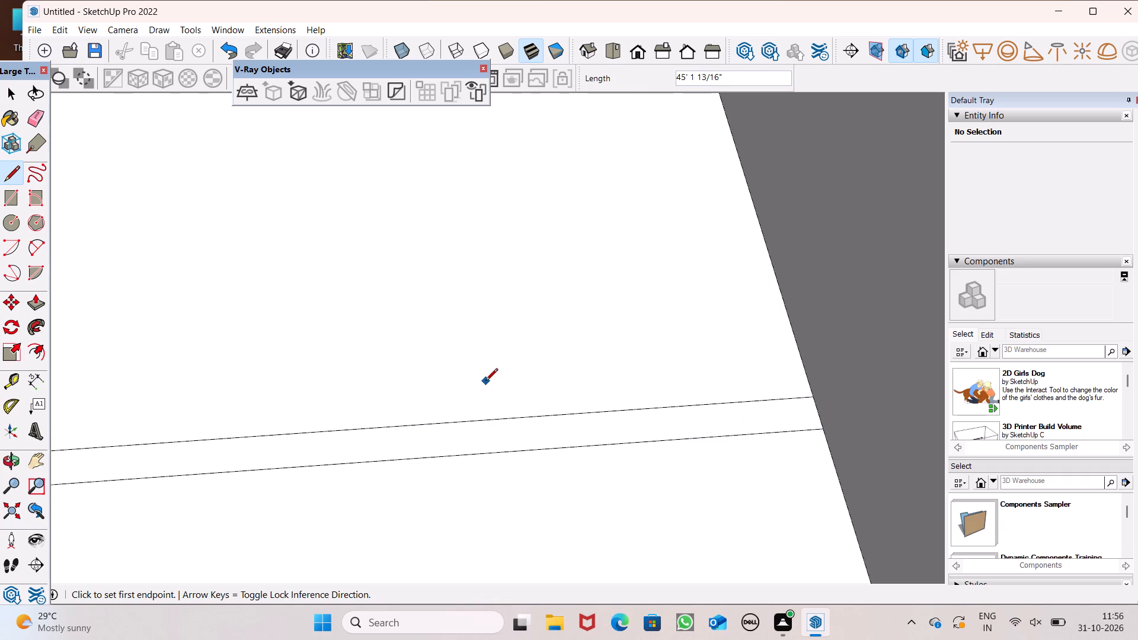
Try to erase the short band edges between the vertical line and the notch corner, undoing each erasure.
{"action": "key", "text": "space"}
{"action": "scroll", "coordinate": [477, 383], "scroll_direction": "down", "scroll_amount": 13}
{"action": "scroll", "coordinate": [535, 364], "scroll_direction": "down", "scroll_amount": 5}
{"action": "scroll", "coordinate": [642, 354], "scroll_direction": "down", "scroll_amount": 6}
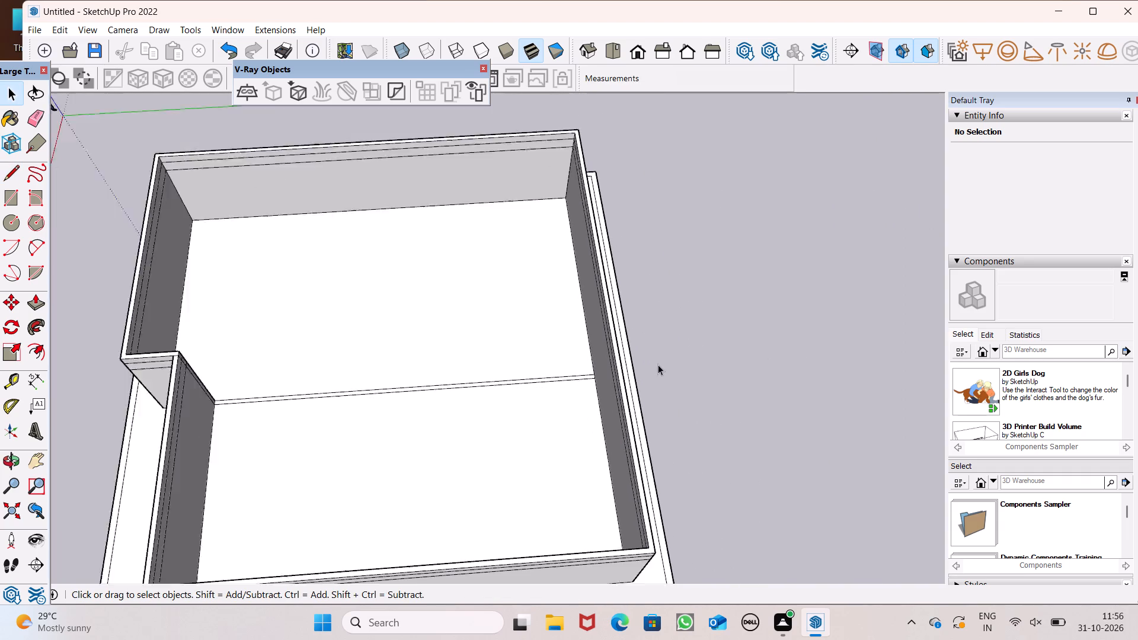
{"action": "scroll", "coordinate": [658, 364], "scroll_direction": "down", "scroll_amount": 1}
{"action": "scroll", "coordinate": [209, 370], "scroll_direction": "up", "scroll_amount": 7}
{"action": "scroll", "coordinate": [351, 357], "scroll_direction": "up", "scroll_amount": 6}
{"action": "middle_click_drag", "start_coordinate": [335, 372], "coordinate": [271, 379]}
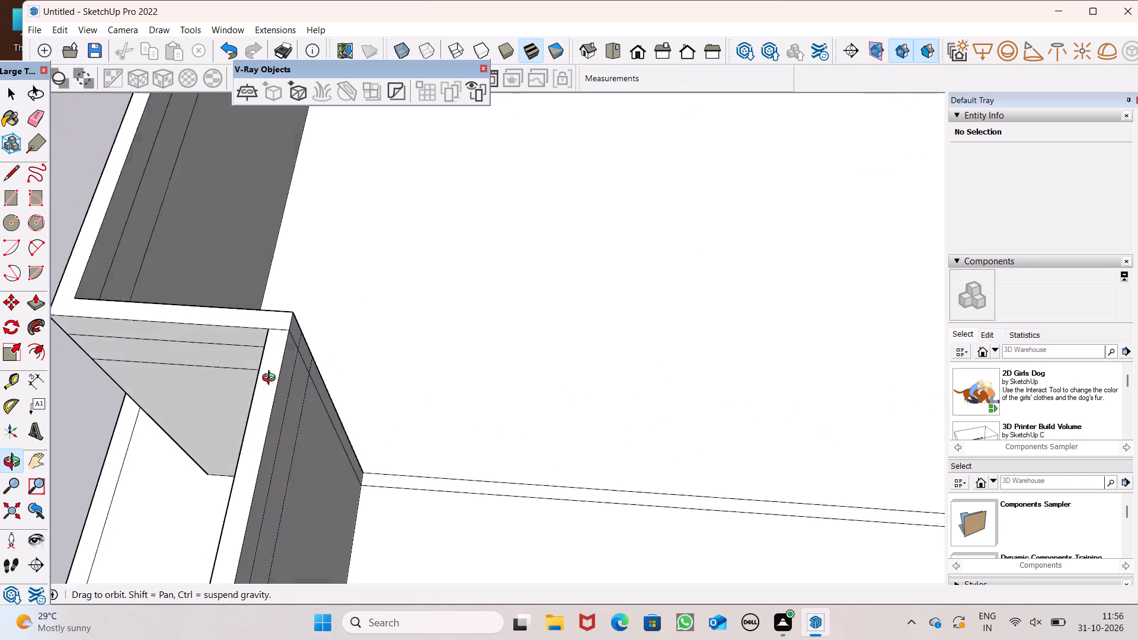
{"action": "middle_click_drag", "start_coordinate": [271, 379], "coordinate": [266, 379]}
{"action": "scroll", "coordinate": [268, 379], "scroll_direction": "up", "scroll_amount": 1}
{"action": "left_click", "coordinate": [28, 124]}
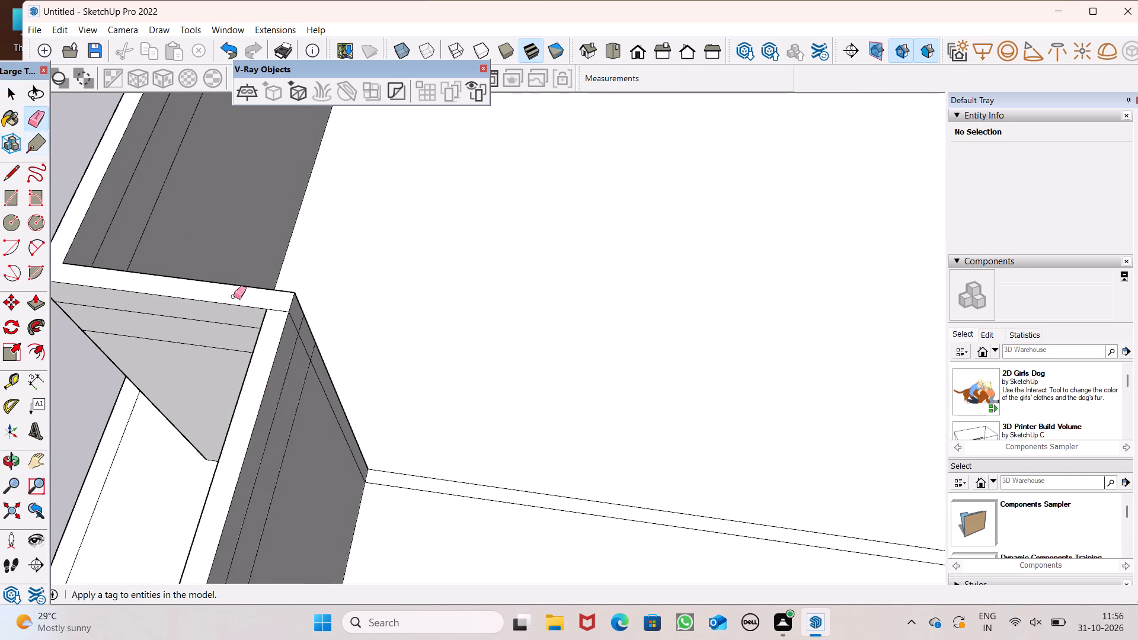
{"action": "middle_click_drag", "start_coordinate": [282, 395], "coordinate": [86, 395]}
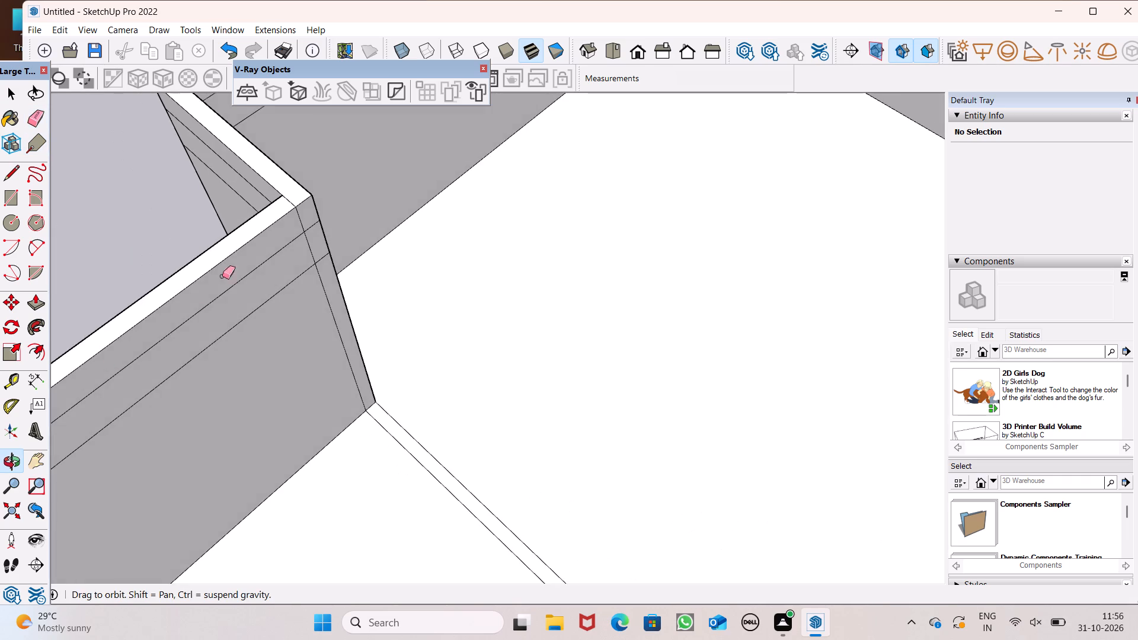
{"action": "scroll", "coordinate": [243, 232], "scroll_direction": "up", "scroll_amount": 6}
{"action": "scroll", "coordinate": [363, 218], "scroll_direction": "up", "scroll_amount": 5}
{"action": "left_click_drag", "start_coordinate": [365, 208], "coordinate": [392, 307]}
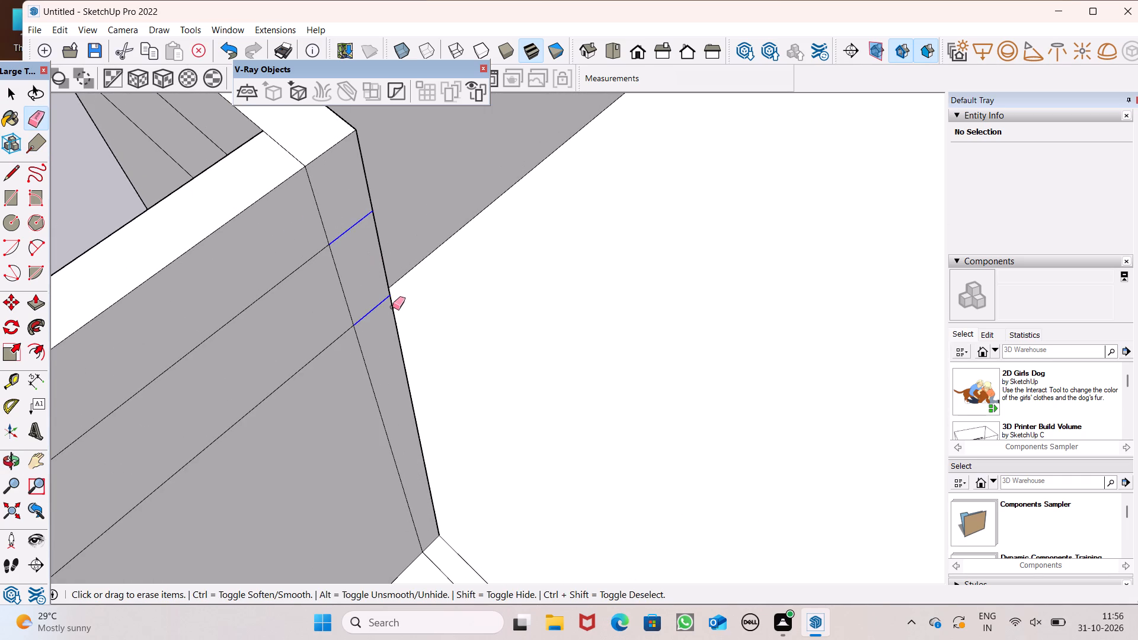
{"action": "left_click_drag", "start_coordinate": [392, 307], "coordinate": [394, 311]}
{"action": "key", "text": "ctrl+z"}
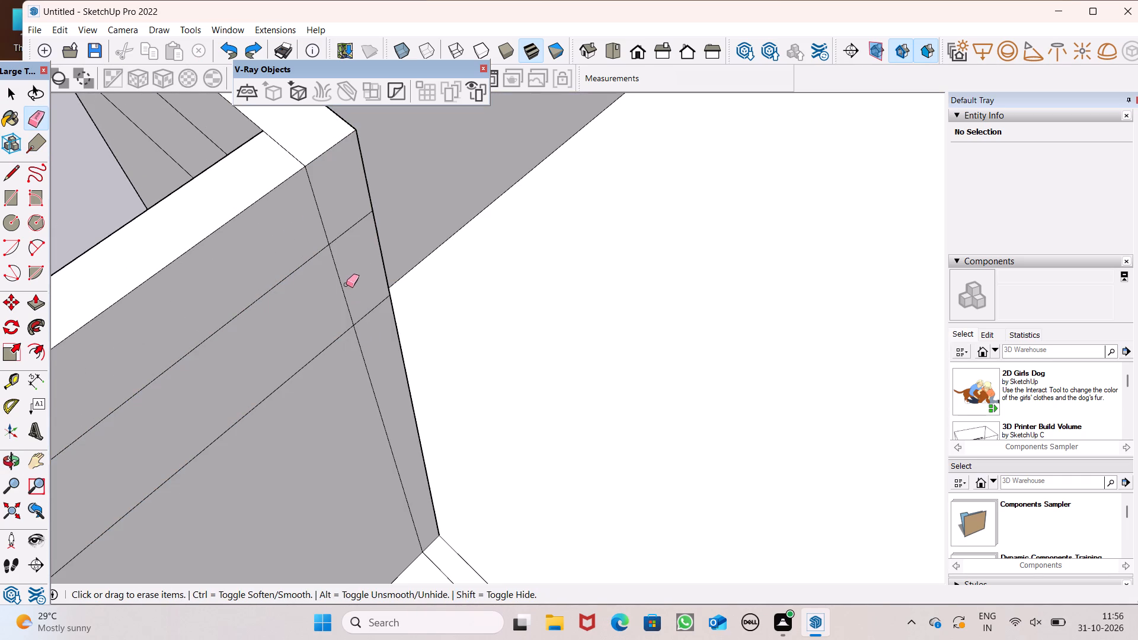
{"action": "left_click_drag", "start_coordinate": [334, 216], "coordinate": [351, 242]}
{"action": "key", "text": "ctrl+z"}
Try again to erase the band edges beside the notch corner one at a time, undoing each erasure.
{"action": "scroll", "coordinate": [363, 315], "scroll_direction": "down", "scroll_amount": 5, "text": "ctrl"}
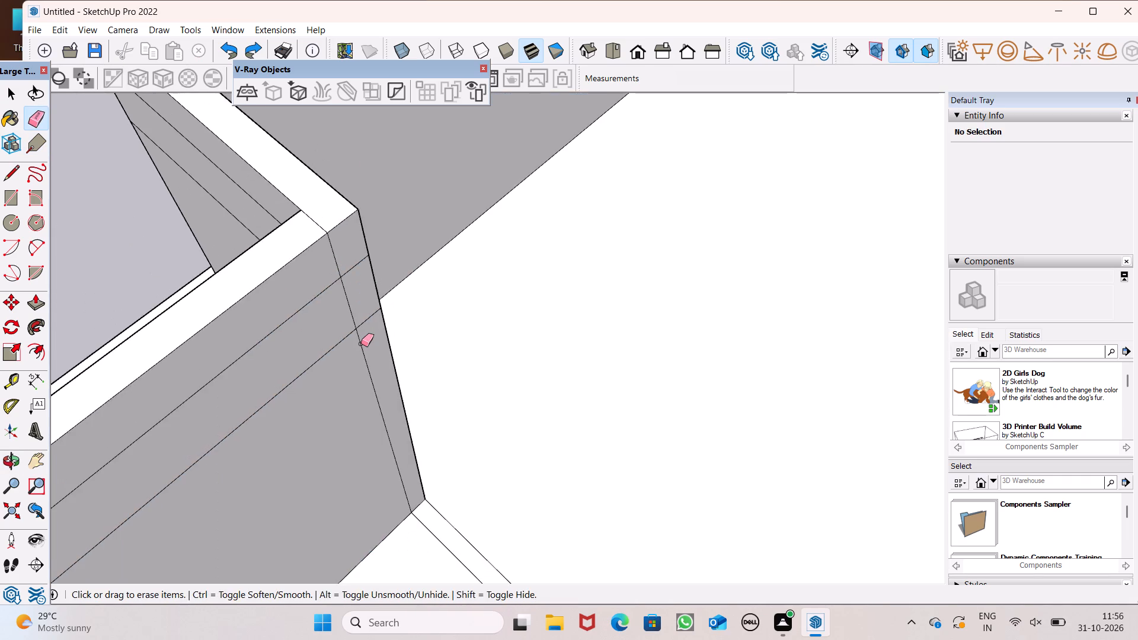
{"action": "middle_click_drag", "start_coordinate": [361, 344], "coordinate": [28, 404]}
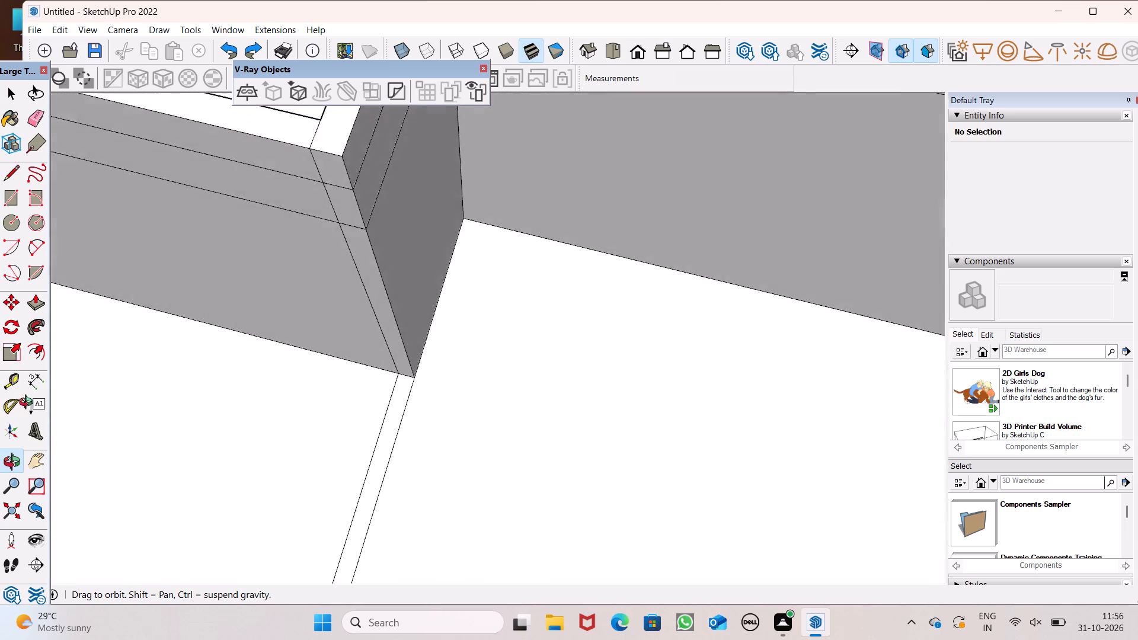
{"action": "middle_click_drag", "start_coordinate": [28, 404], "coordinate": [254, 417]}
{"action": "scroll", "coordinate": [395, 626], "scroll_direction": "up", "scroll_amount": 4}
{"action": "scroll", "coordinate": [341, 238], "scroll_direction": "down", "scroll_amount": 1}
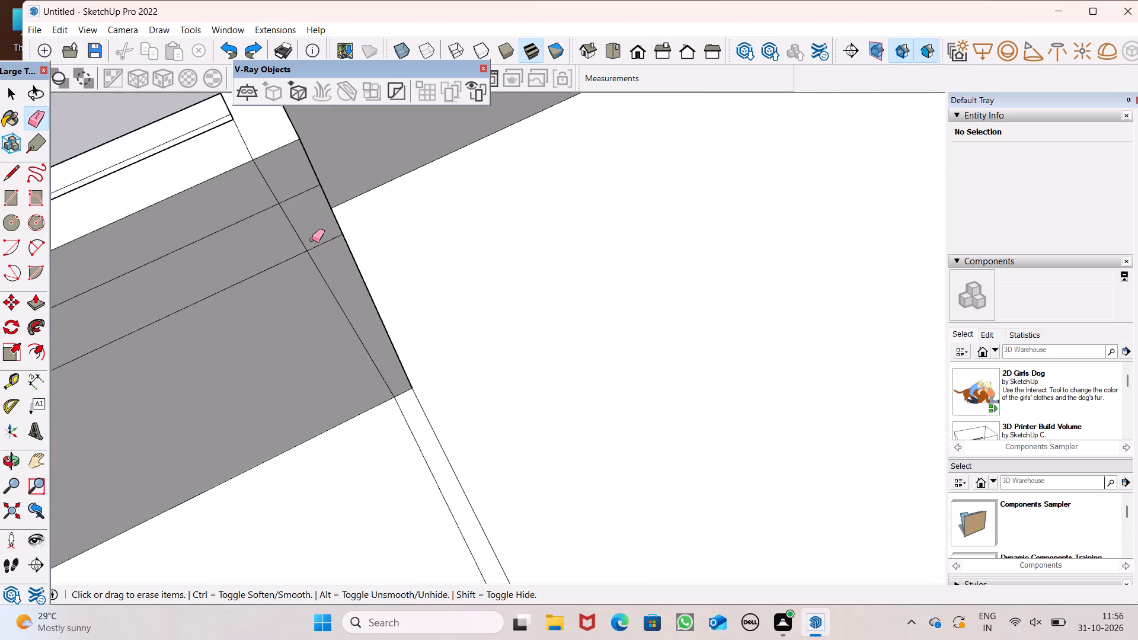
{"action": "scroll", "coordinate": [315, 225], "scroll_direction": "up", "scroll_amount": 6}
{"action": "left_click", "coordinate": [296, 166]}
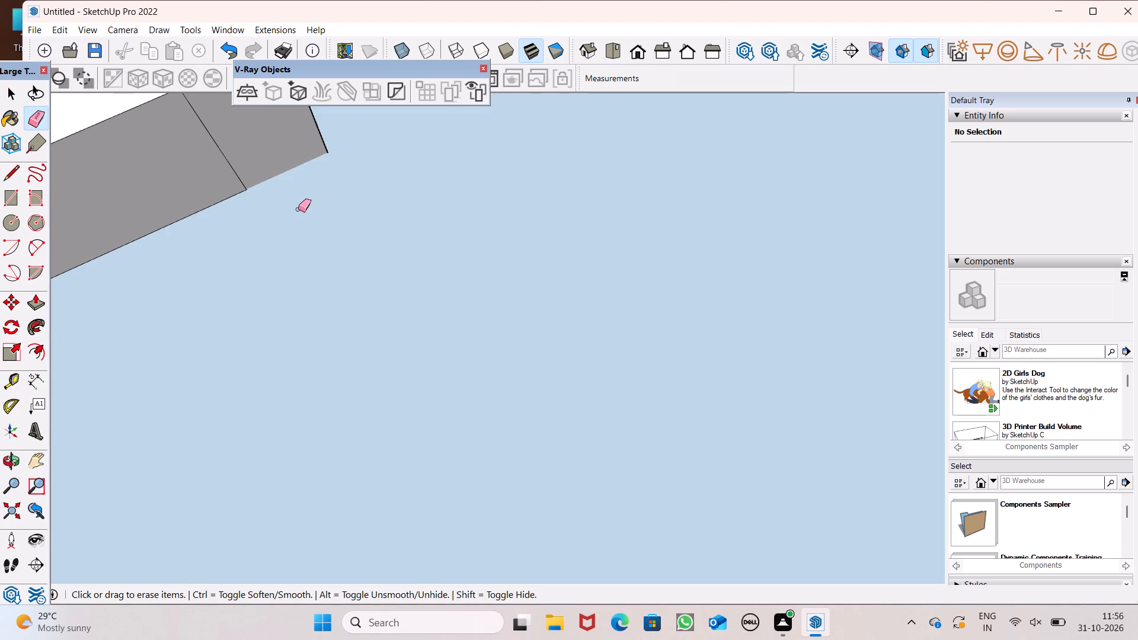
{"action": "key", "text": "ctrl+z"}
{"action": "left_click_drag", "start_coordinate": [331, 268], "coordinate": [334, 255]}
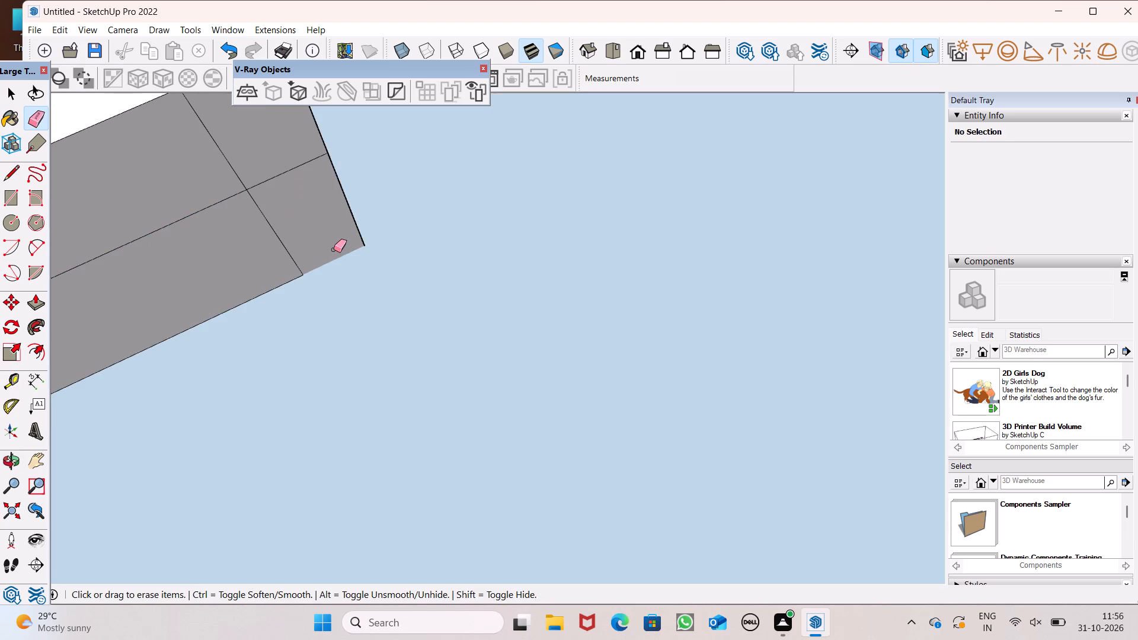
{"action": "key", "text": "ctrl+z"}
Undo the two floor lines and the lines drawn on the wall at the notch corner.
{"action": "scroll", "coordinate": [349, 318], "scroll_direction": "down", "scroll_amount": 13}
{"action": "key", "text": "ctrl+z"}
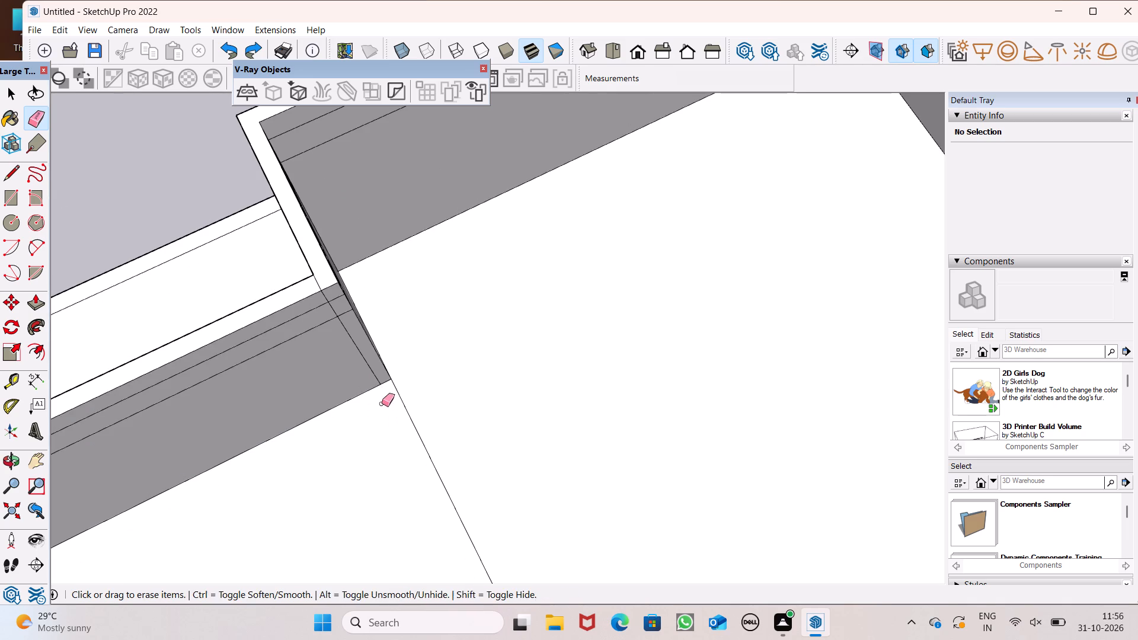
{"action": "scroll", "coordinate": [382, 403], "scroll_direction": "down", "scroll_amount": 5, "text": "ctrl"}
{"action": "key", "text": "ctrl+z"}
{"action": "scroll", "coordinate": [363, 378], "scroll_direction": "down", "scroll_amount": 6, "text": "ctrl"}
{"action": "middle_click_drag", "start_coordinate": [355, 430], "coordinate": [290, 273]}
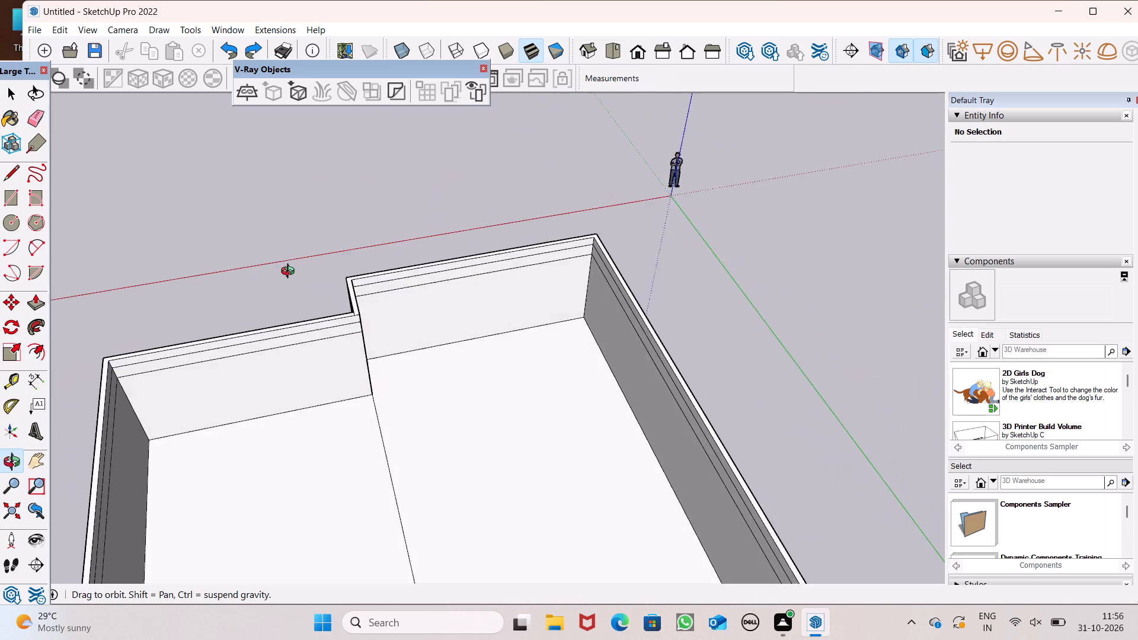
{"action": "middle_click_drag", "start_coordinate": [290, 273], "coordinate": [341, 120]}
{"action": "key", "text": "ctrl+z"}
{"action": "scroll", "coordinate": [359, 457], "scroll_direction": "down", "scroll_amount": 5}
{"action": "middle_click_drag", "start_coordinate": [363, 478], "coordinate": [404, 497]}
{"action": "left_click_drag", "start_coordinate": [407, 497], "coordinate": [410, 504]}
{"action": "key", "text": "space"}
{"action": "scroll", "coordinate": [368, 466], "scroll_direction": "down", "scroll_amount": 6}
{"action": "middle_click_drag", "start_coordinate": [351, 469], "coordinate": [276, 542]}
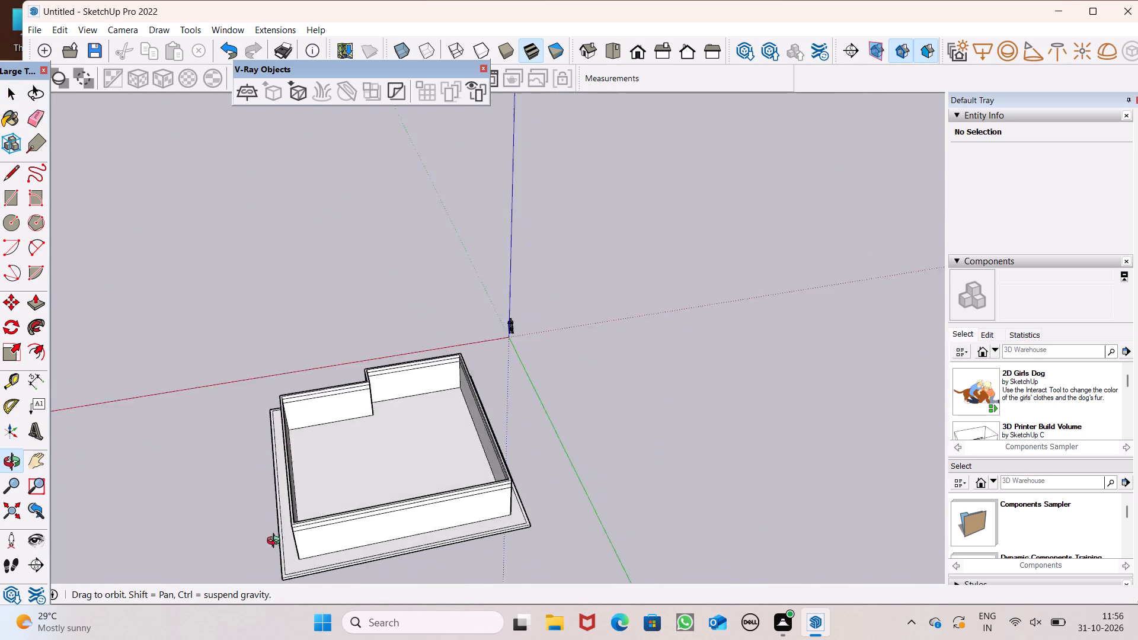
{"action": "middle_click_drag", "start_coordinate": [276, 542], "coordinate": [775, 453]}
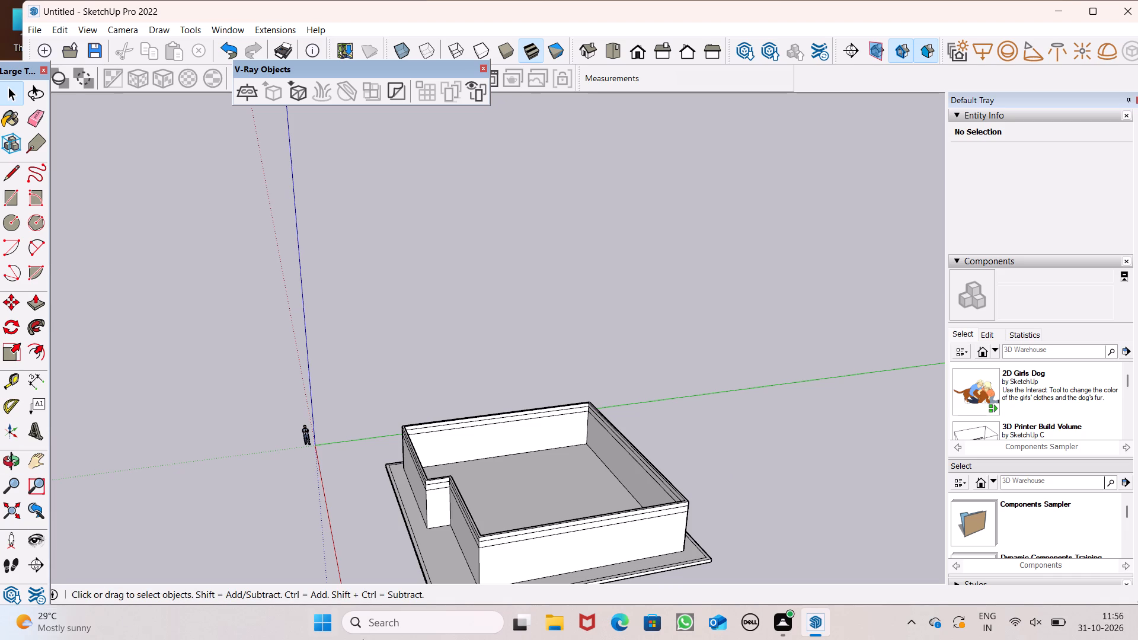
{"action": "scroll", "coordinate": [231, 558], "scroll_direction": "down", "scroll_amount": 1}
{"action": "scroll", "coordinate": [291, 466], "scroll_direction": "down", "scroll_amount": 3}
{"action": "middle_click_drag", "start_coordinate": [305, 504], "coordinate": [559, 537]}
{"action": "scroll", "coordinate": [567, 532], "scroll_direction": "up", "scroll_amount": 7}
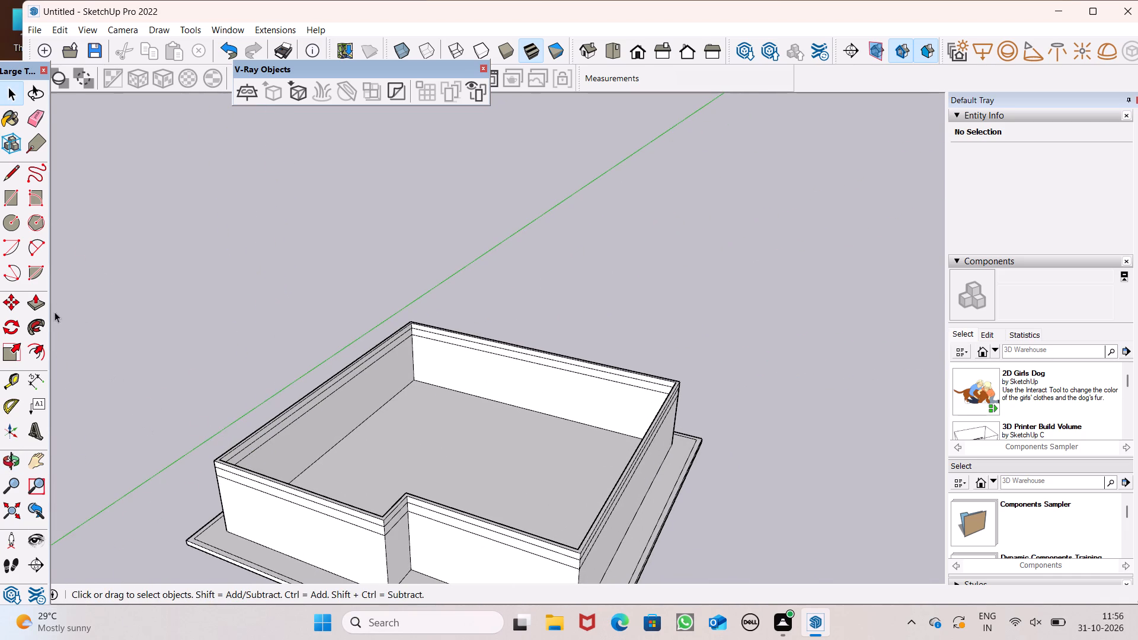
Trace a short line on the inner top edge at the wall corner to close the open wall top with a face.
{"action": "left_click", "coordinate": [19, 180]}
{"action": "scroll", "coordinate": [219, 374], "scroll_direction": "up", "scroll_amount": 6}
{"action": "scroll", "coordinate": [233, 519], "scroll_direction": "up", "scroll_amount": 6}
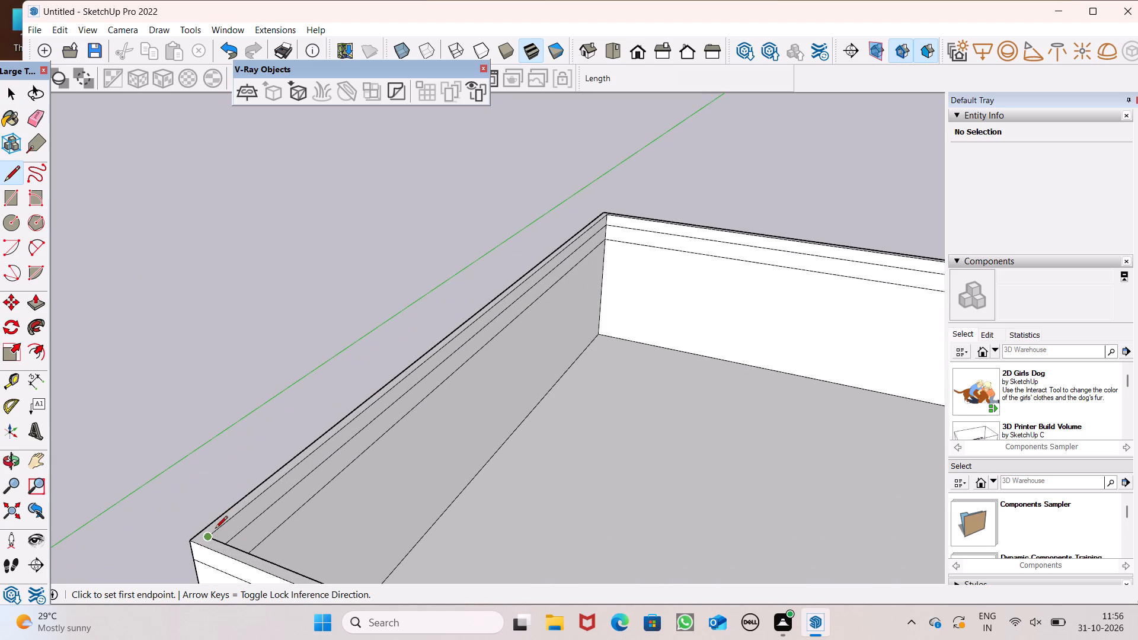
{"action": "left_click", "coordinate": [215, 533]}
{"action": "left_click", "coordinate": [230, 516]}
{"action": "scroll", "coordinate": [175, 431], "scroll_direction": "down", "scroll_amount": 4}
{"action": "key", "text": "space"}
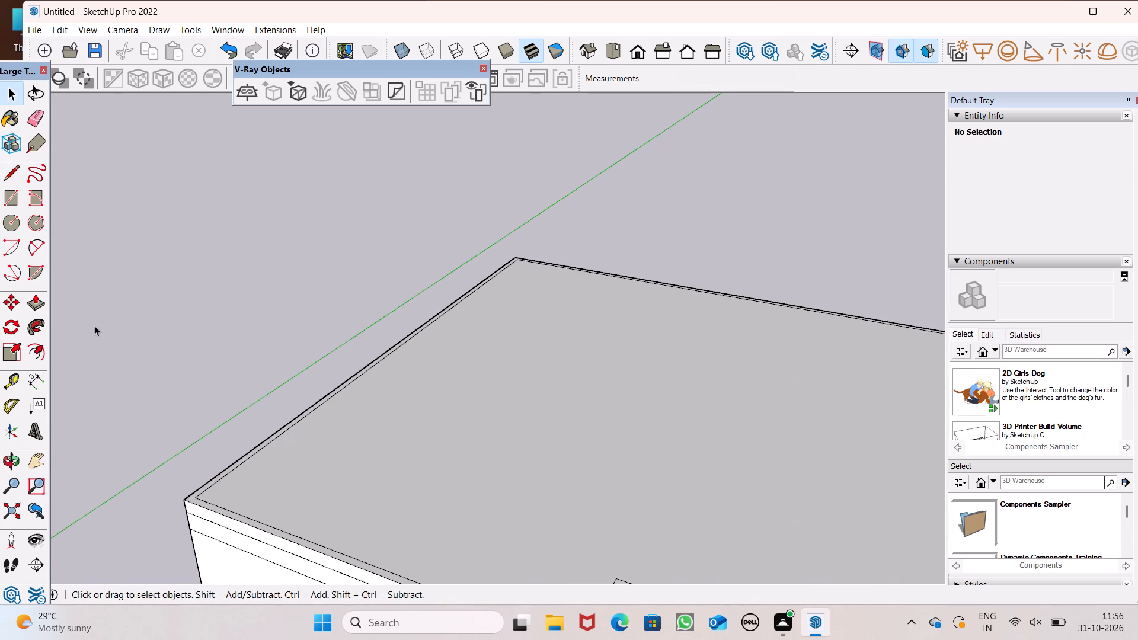
Push/Pull the large top face inside the wall rim by 6" to form the roof slab.
{"action": "scroll", "coordinate": [86, 345], "scroll_direction": "down", "scroll_amount": 1}
{"action": "scroll", "coordinate": [215, 297], "scroll_direction": "down", "scroll_amount": 4}
{"action": "middle_click_drag", "start_coordinate": [188, 386], "coordinate": [360, 323]}
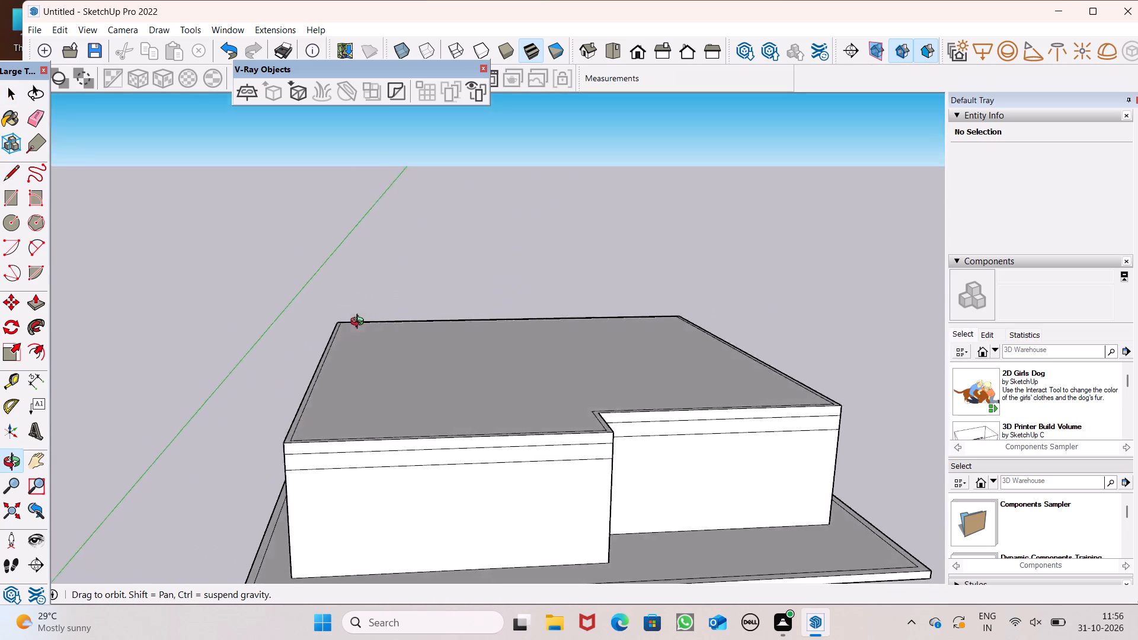
{"action": "middle_click_drag", "start_coordinate": [360, 323], "coordinate": [350, 343]}
{"action": "scroll", "coordinate": [350, 343], "scroll_direction": "up", "scroll_amount": 1}
{"action": "scroll", "coordinate": [408, 441], "scroll_direction": "up", "scroll_amount": 1}
{"action": "scroll", "coordinate": [375, 449], "scroll_direction": "down", "scroll_amount": 1}
{"action": "scroll", "coordinate": [480, 484], "scroll_direction": "up", "scroll_amount": 2}
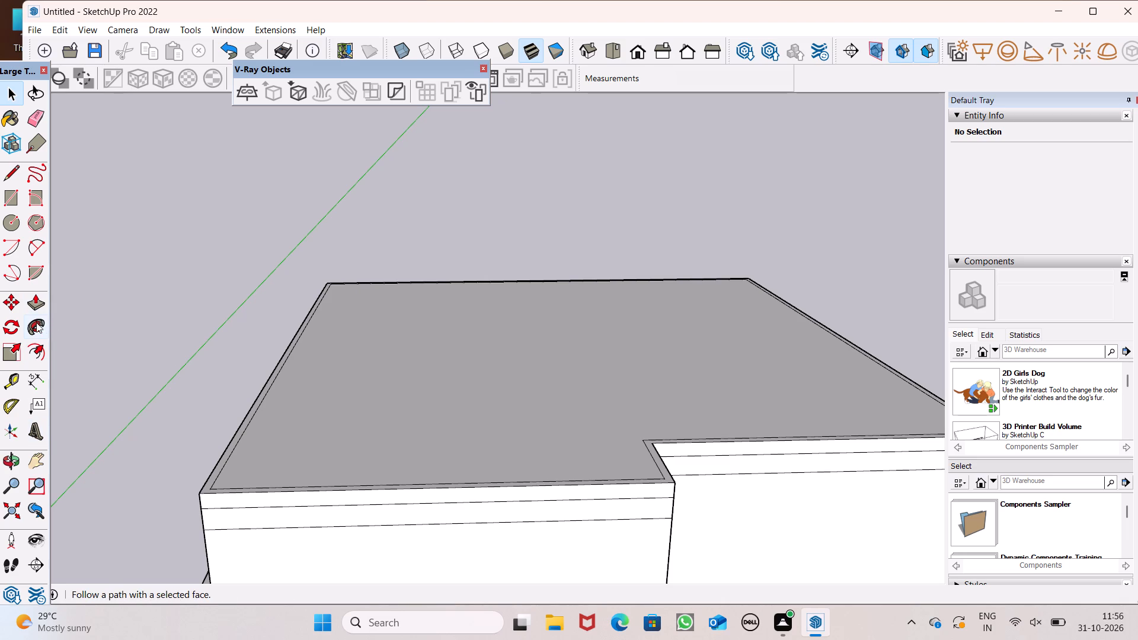
{"action": "left_click", "coordinate": [37, 302]}
{"action": "scroll", "coordinate": [321, 449], "scroll_direction": "up", "scroll_amount": 2}
{"action": "left_click_drag", "start_coordinate": [316, 449], "coordinate": [314, 457]}
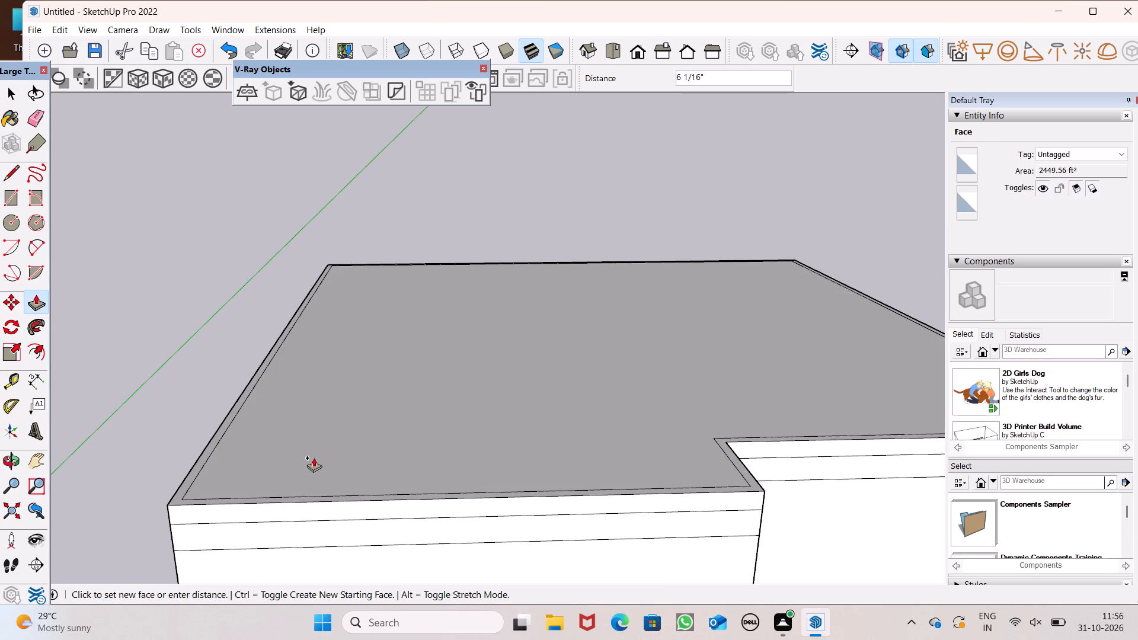
{"action": "left_click_drag", "start_coordinate": [314, 457], "coordinate": [315, 457]}
{"action": "key", "text": "6"}
{"action": "key", "text": "shift+quotedbl"}
{"action": "key", "text": "Return"}
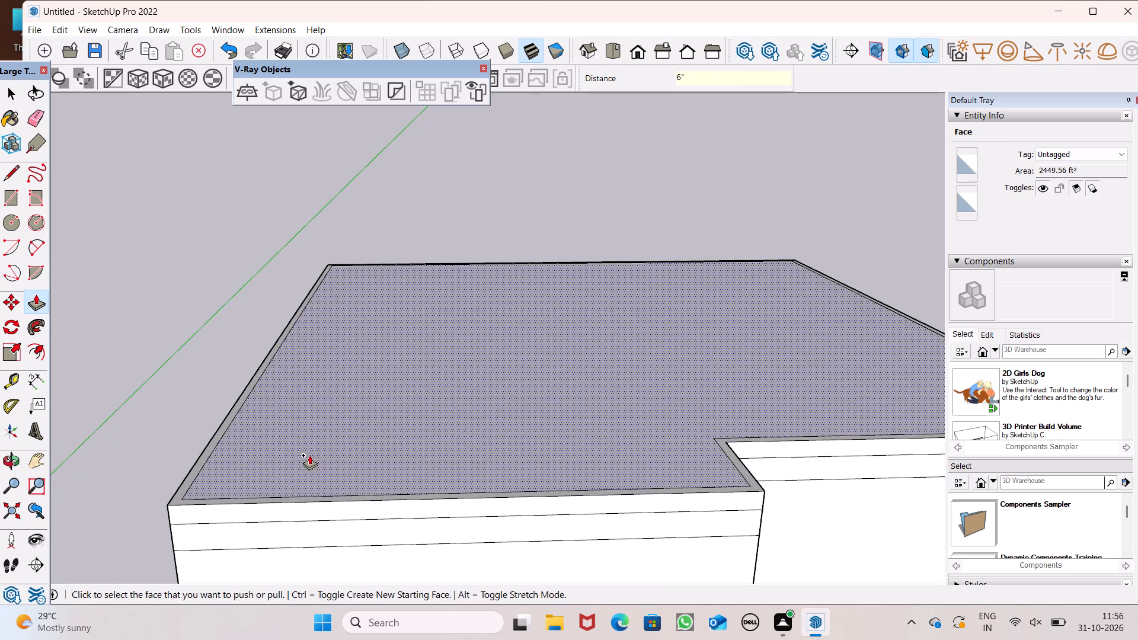
{"action": "key", "text": "space"}
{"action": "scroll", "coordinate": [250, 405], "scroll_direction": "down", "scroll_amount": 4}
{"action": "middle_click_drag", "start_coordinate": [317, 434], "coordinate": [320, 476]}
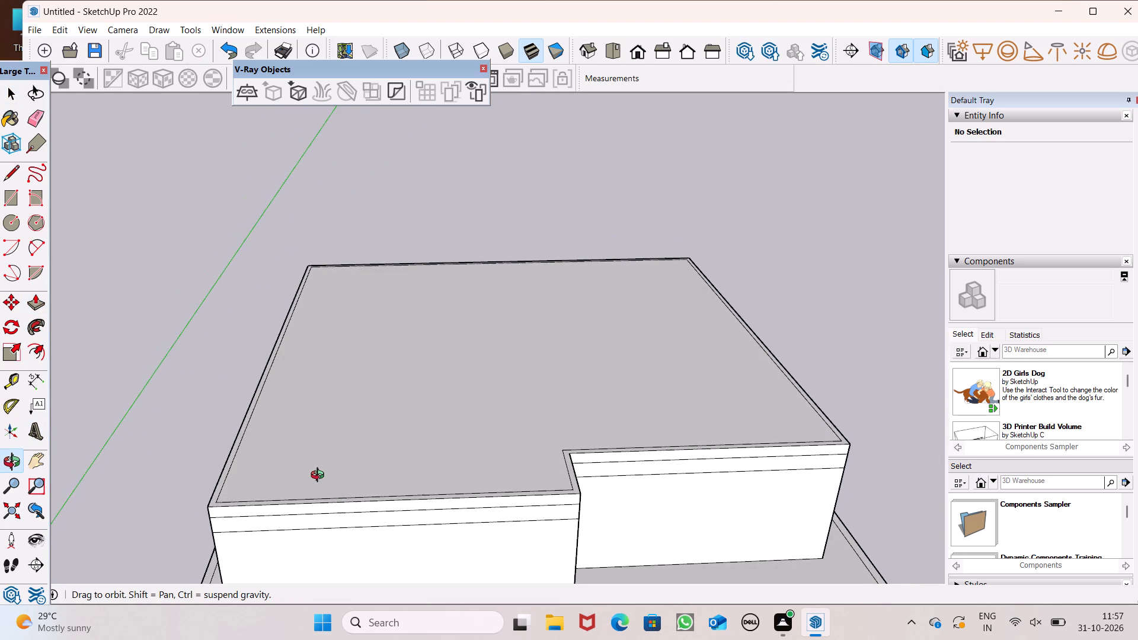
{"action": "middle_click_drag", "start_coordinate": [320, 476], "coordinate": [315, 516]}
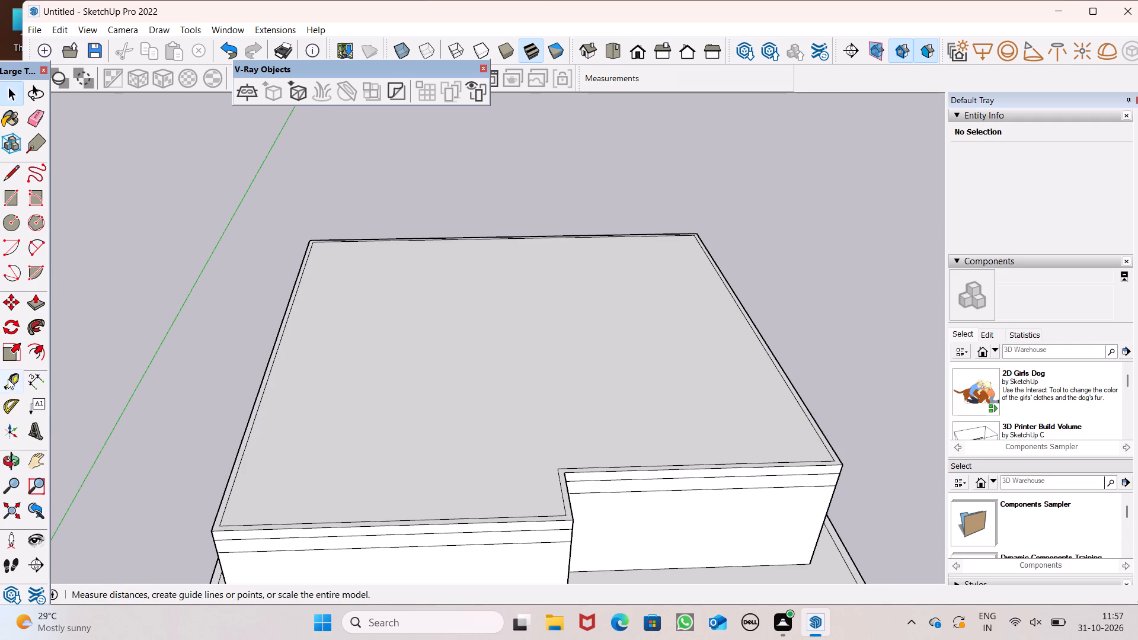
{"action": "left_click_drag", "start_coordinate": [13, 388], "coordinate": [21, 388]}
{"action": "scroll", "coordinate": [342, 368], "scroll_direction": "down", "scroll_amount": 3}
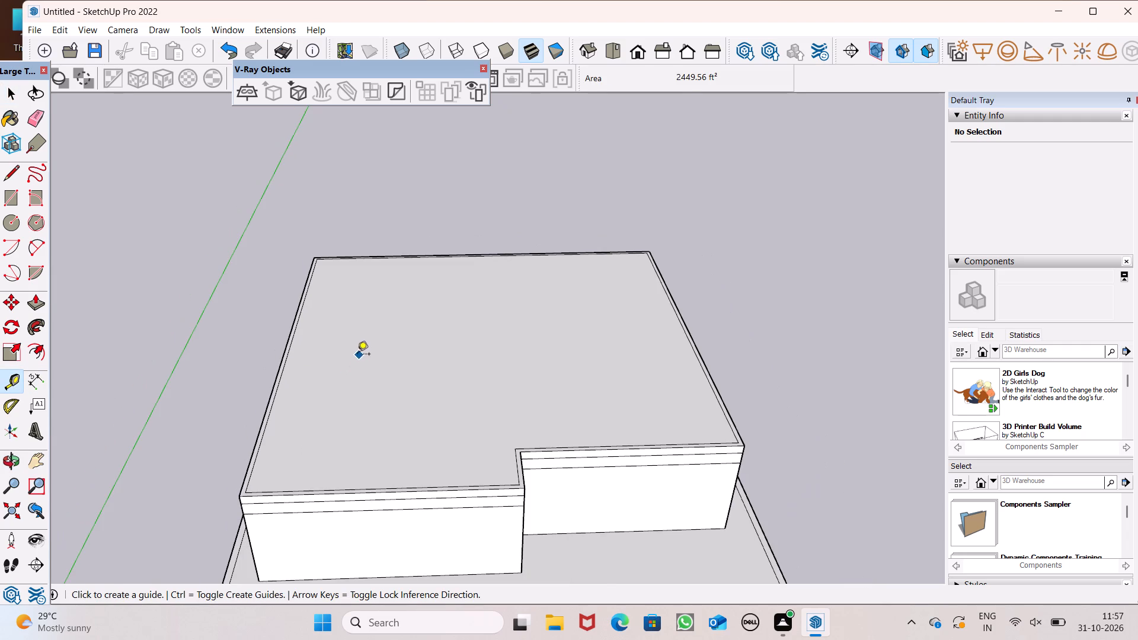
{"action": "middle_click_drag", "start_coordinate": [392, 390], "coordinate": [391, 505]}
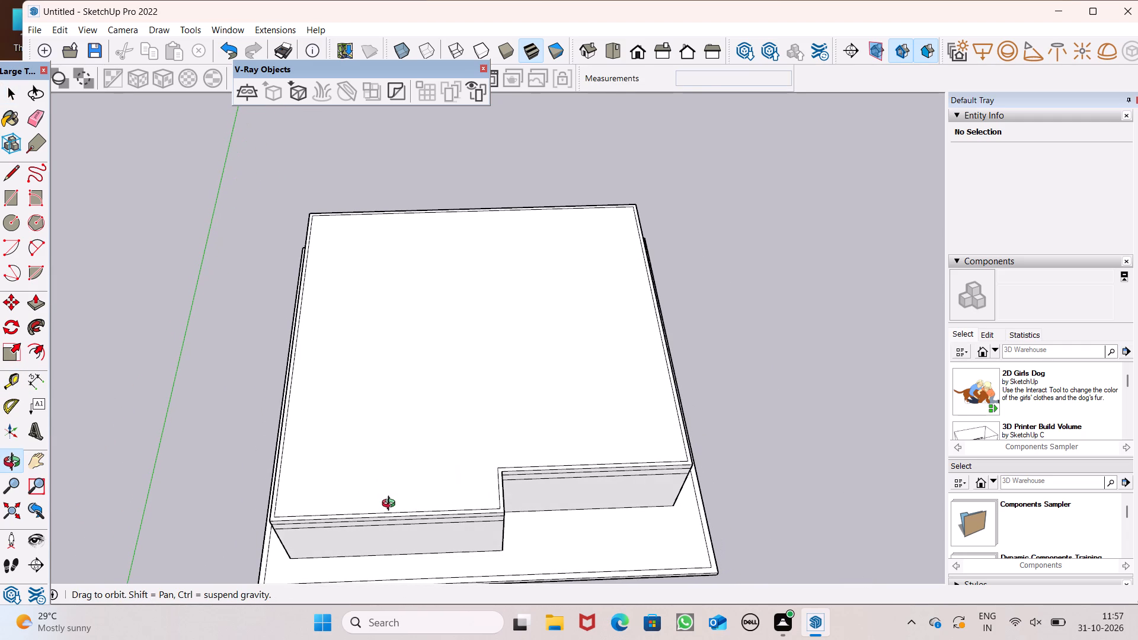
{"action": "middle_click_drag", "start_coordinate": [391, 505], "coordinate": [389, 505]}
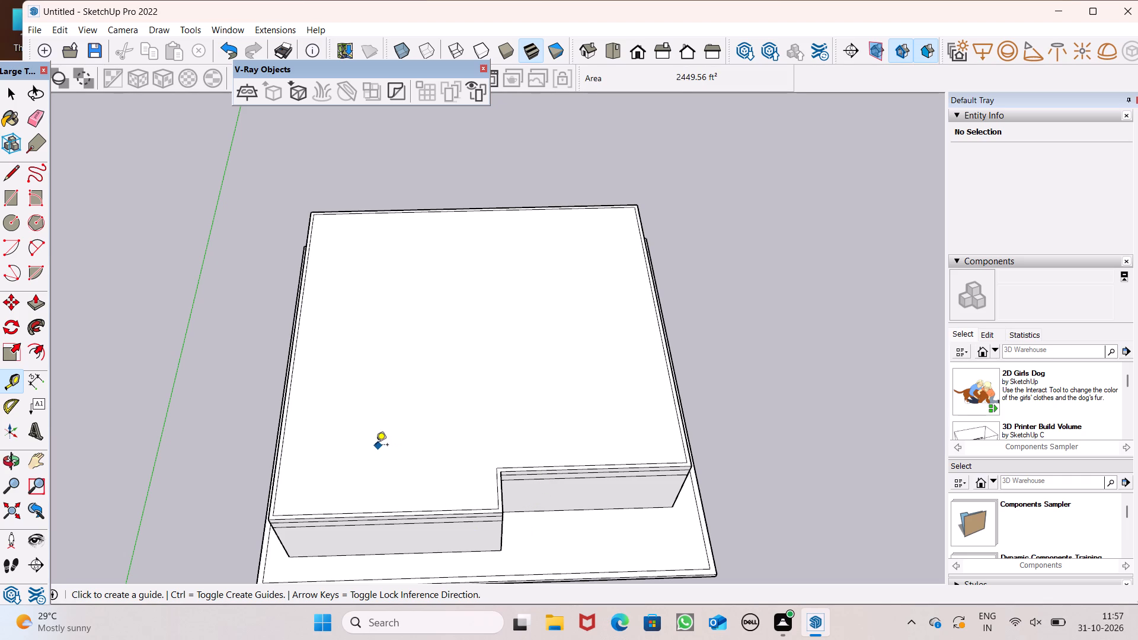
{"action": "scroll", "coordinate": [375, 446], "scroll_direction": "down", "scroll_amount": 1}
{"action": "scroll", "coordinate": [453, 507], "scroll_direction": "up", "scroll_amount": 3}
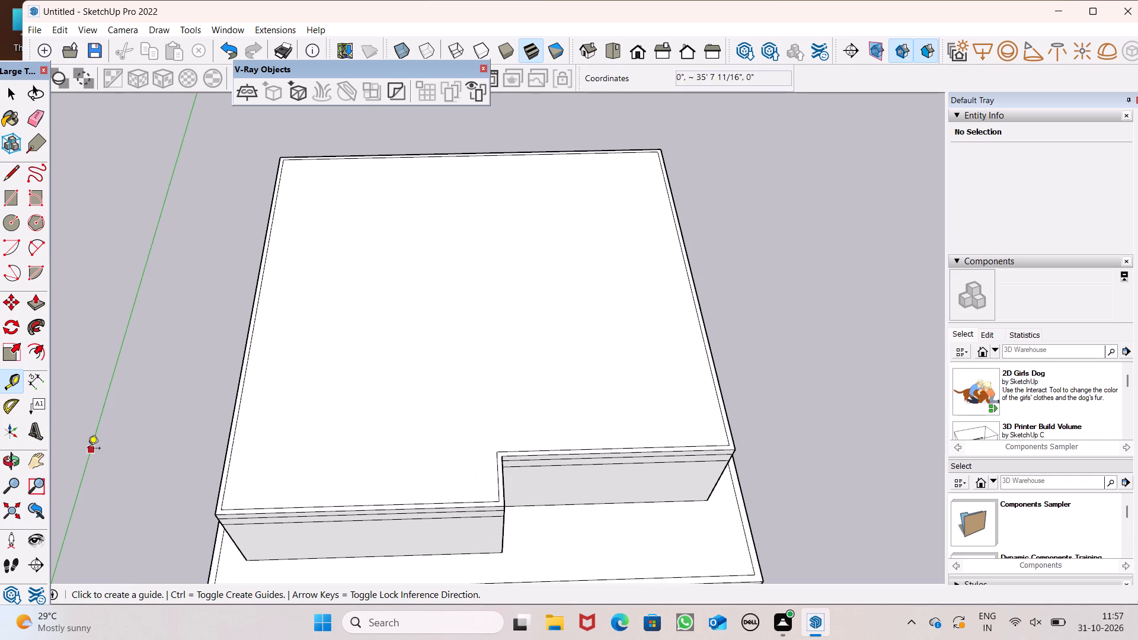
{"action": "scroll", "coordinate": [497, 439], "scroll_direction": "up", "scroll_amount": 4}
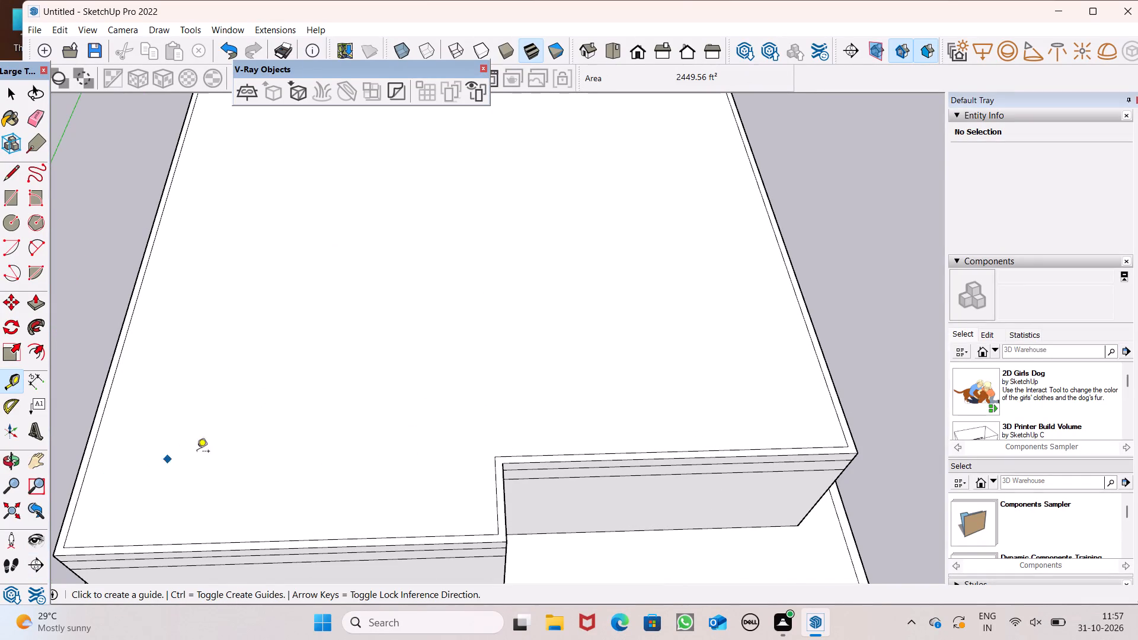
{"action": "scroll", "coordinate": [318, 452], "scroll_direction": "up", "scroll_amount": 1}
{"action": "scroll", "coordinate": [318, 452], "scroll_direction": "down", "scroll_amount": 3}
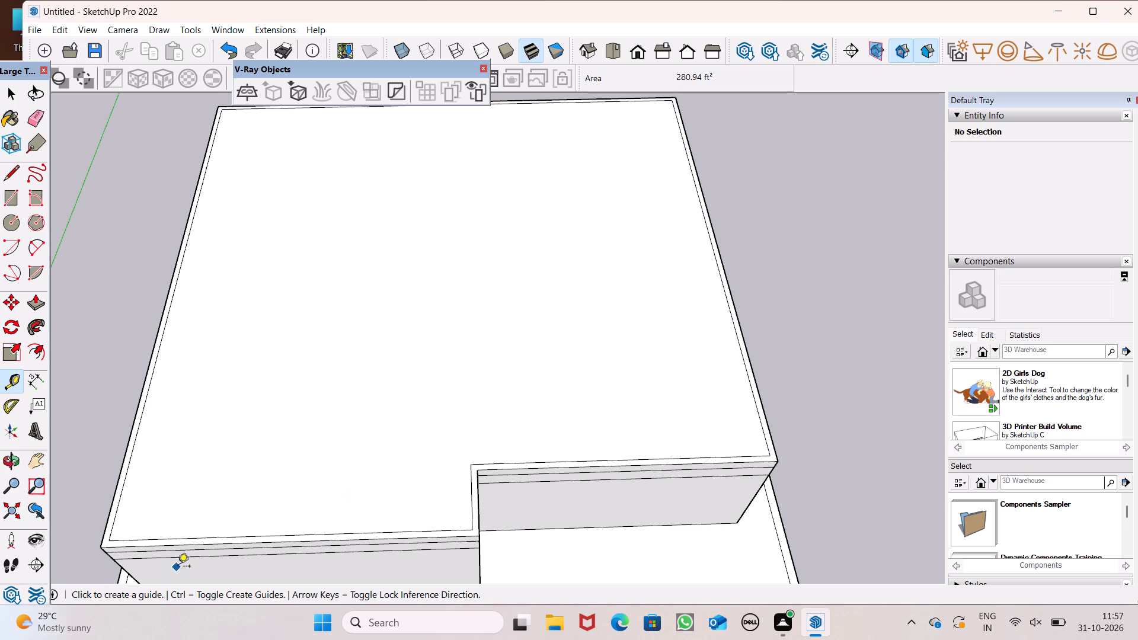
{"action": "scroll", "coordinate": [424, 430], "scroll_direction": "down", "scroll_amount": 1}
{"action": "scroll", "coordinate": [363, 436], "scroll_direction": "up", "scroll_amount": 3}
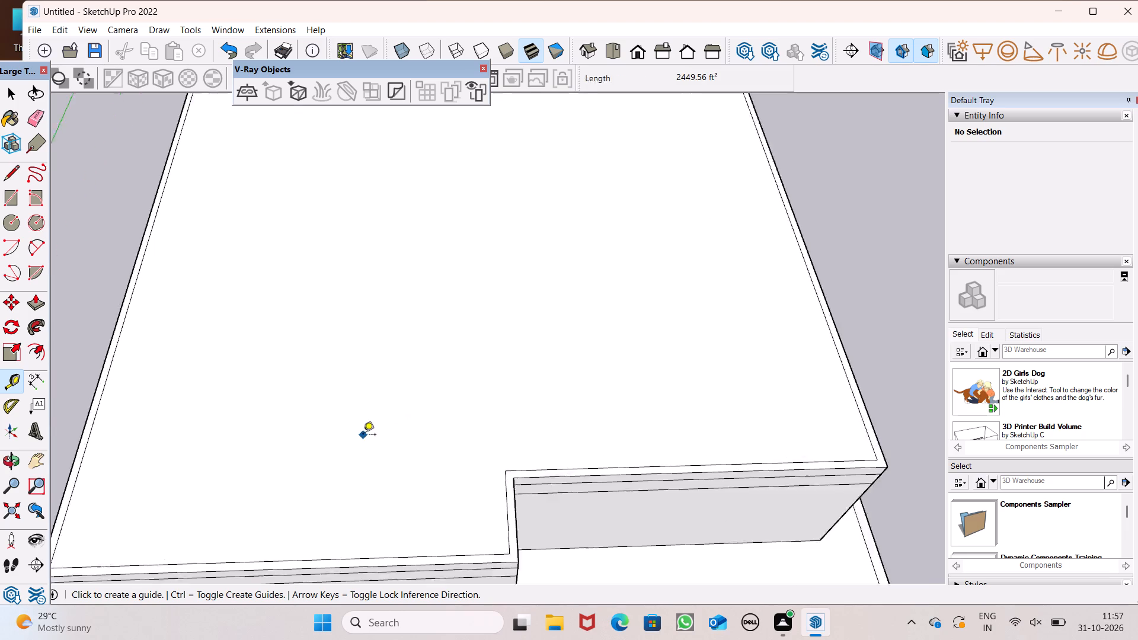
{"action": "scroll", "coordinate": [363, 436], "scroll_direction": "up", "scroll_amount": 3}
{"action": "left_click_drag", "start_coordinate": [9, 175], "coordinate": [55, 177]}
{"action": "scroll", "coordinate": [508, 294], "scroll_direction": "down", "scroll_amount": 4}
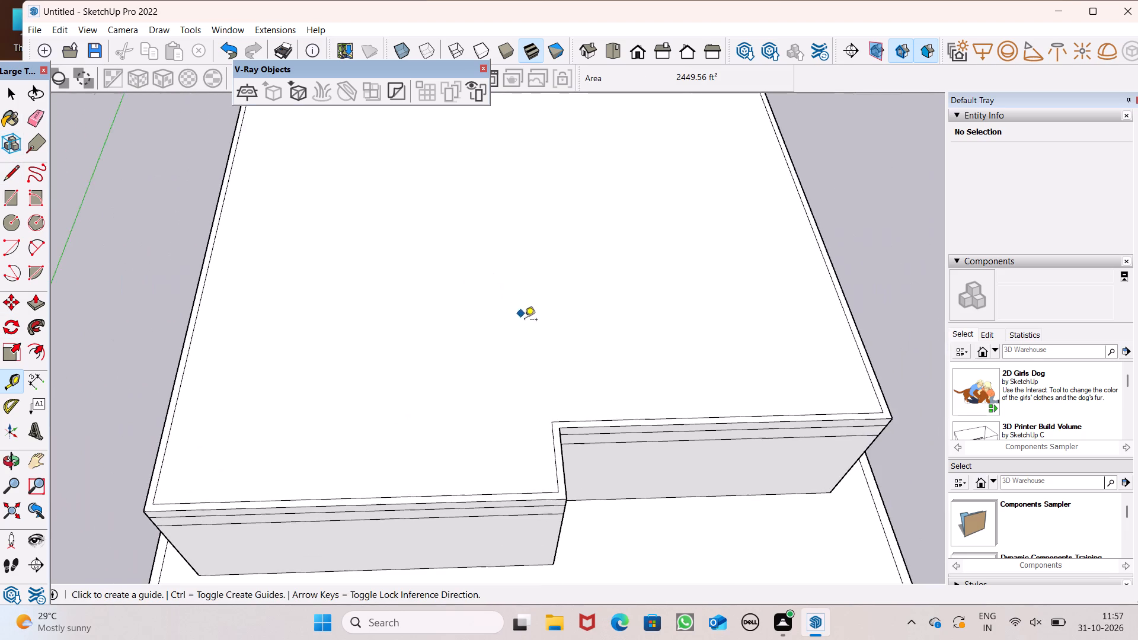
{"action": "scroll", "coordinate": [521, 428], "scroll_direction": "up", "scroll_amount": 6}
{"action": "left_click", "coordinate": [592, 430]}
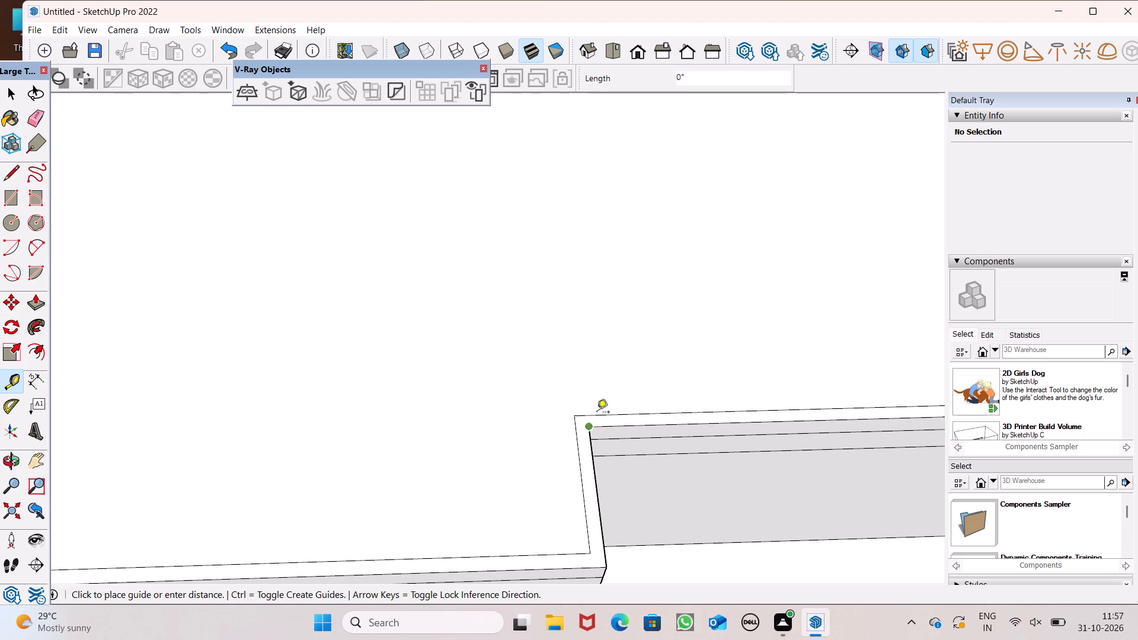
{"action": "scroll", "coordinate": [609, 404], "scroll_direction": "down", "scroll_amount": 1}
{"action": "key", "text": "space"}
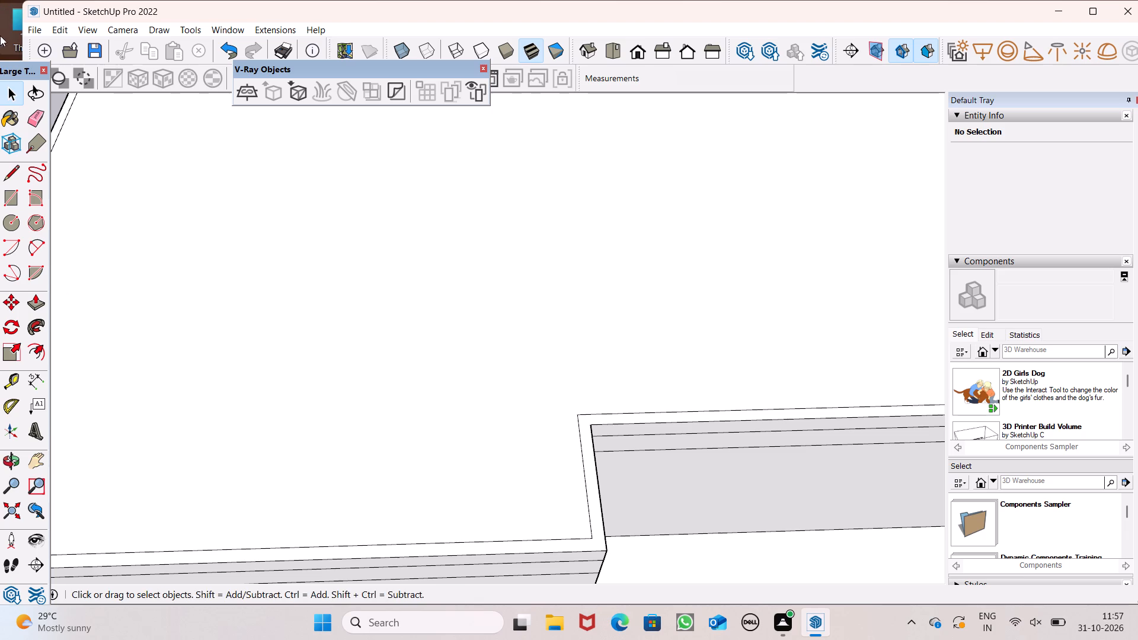
Draw two parallel lines across the roof, about 28' long, from the notch's outer and inner corners to the opposite wall's outer edge.
{"action": "left_click", "coordinate": [10, 169]}
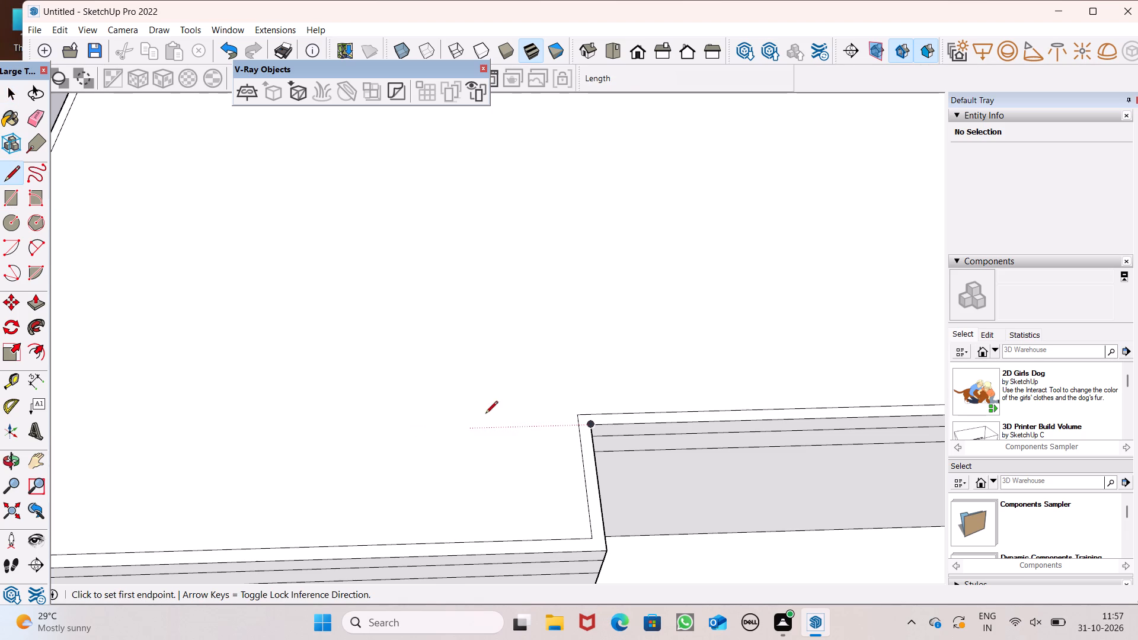
{"action": "scroll", "coordinate": [550, 404], "scroll_direction": "down", "scroll_amount": 1}
{"action": "left_click", "coordinate": [587, 420]}
{"action": "scroll", "coordinate": [513, 414], "scroll_direction": "down", "scroll_amount": 5}
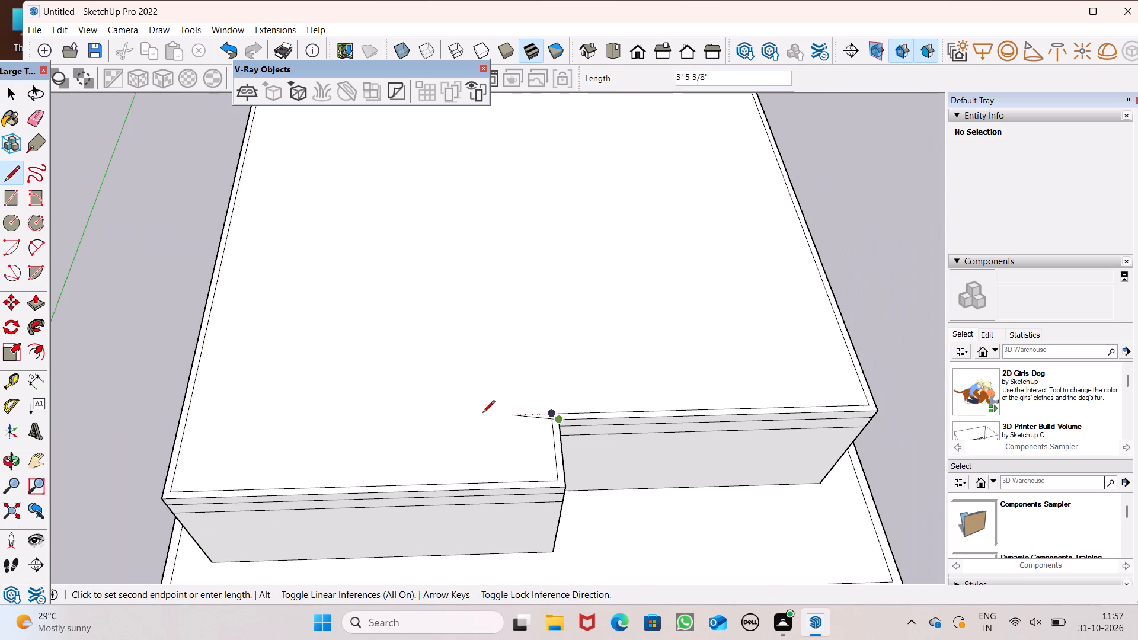
{"action": "scroll", "coordinate": [209, 392], "scroll_direction": "up", "scroll_amount": 6}
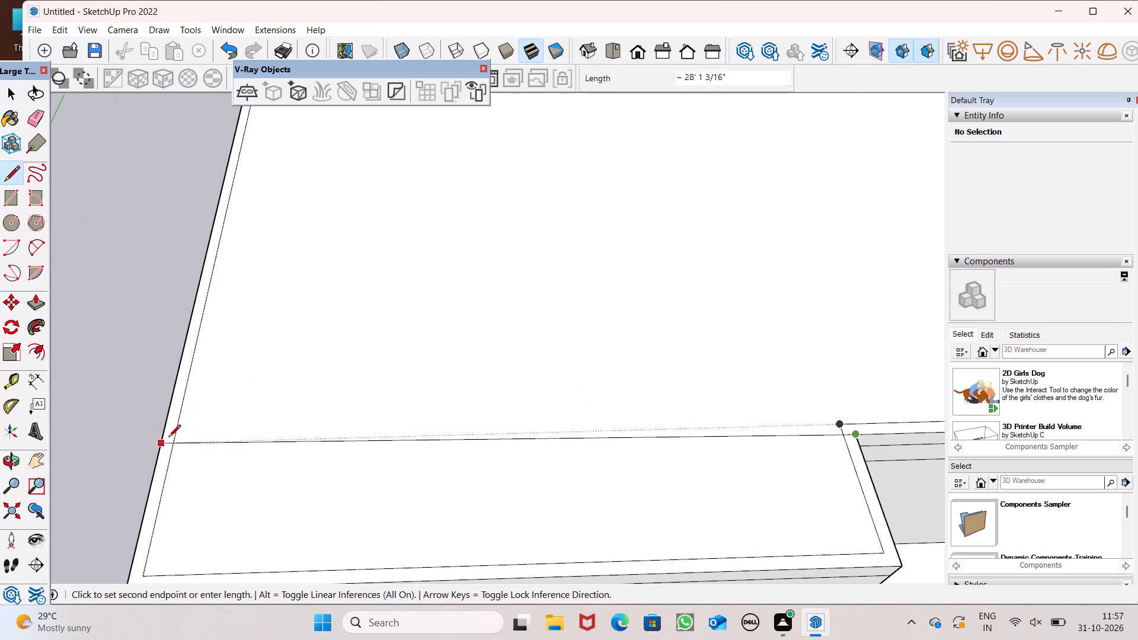
{"action": "left_click", "coordinate": [161, 457]}
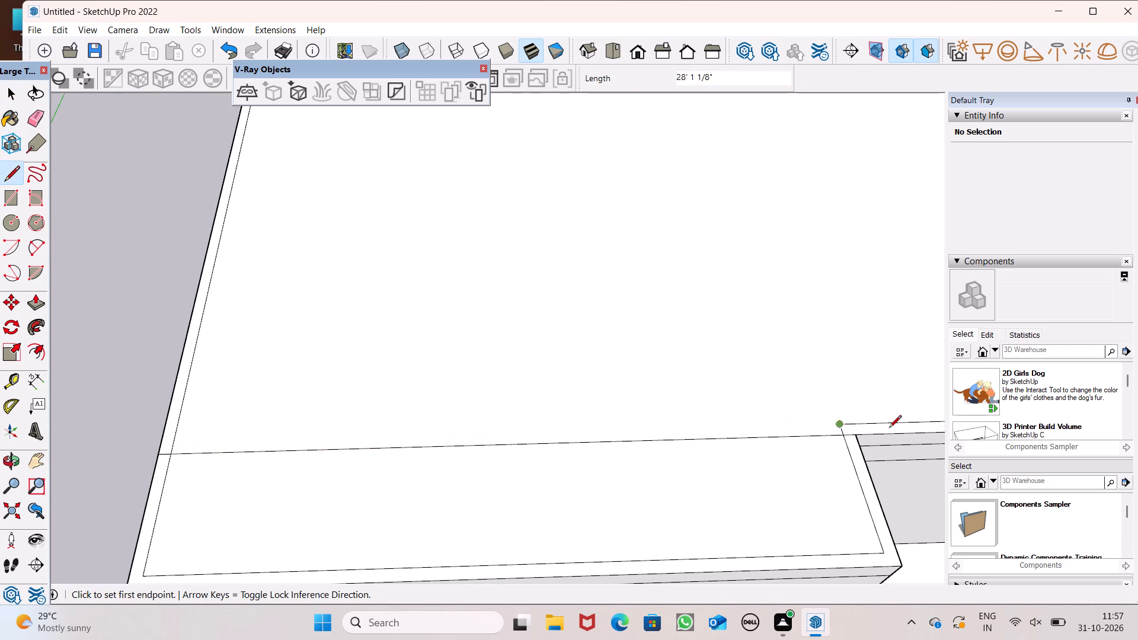
{"action": "left_click", "coordinate": [843, 426]}
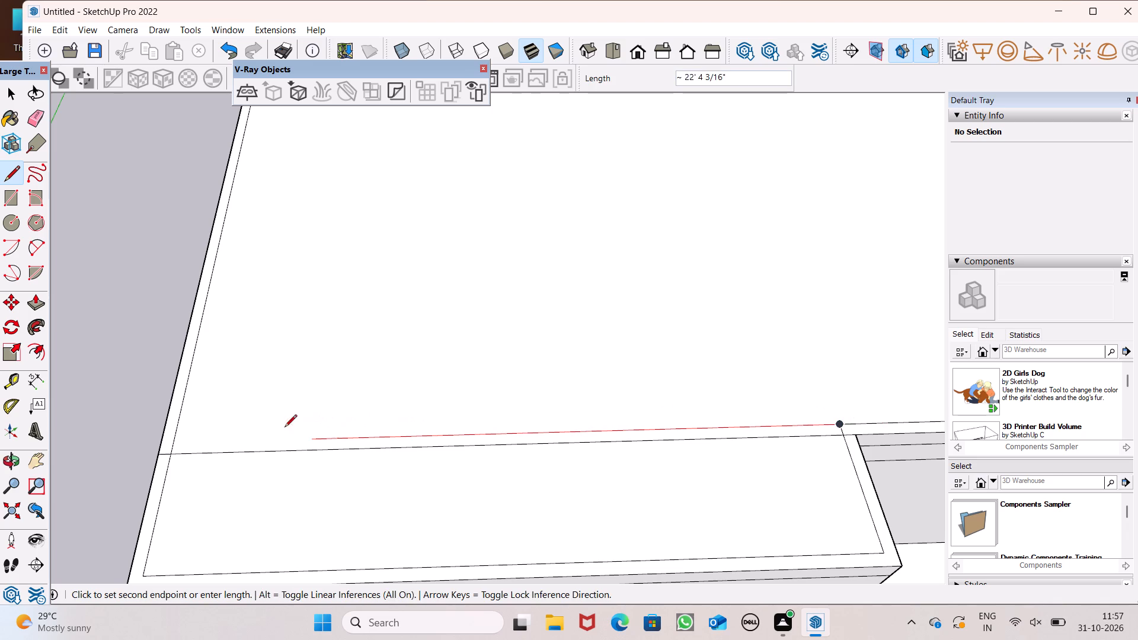
{"action": "left_click", "coordinate": [162, 443]}
Erase the short line stubs and rim edge piece where the two roof lines cross the side wall's rim.
{"action": "scroll", "coordinate": [243, 337], "scroll_direction": "down", "scroll_amount": 2}
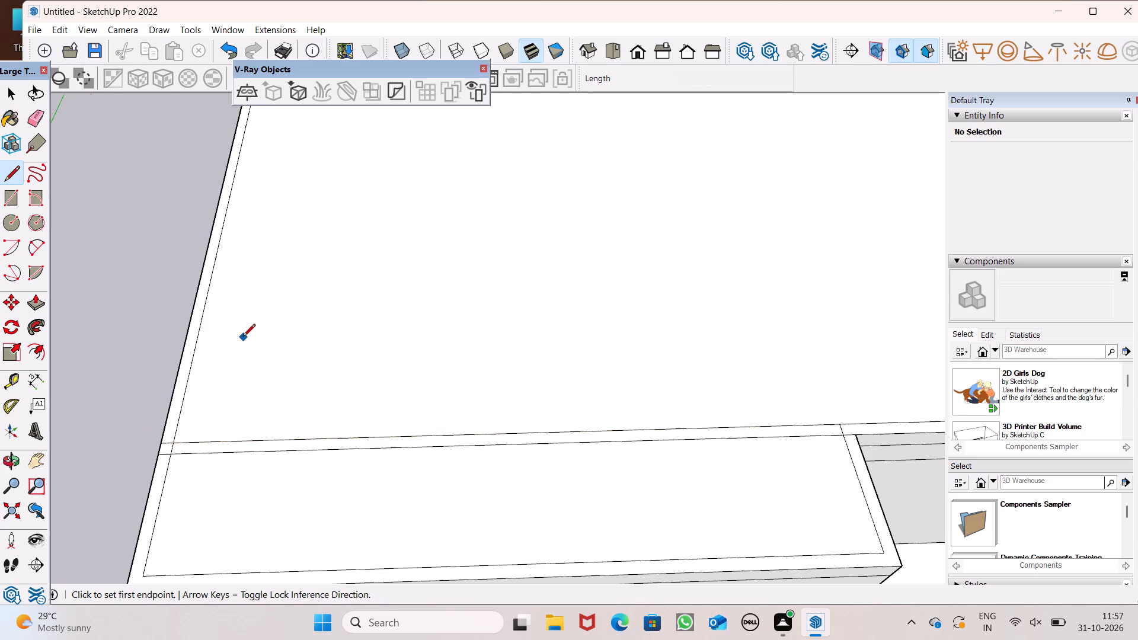
{"action": "scroll", "coordinate": [243, 337], "scroll_direction": "down", "scroll_amount": 4}
{"action": "left_click", "coordinate": [40, 116]}
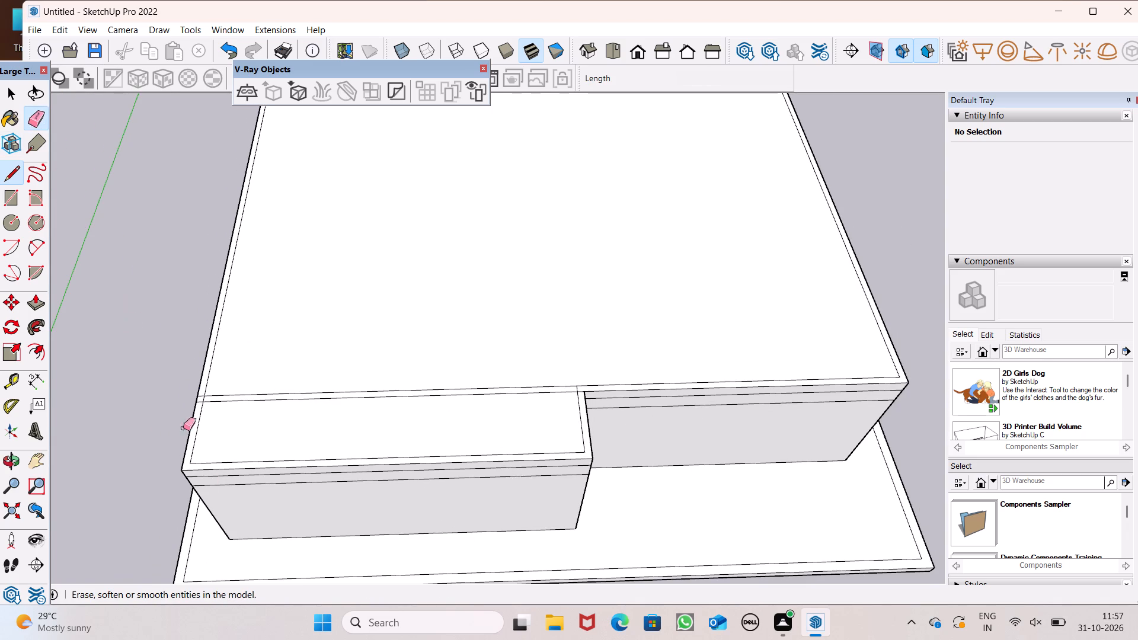
{"action": "scroll", "coordinate": [216, 521], "scroll_direction": "up", "scroll_amount": 7}
{"action": "scroll", "coordinate": [228, 328], "scroll_direction": "up", "scroll_amount": 6}
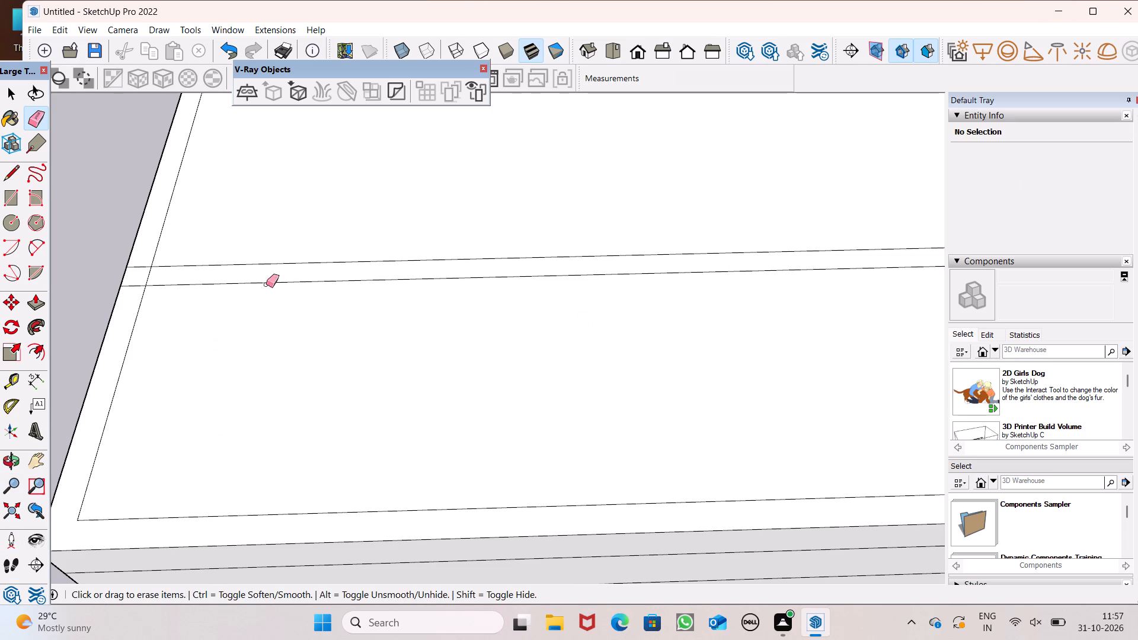
{"action": "scroll", "coordinate": [147, 277], "scroll_direction": "up", "scroll_amount": 6}
{"action": "left_click_drag", "start_coordinate": [143, 250], "coordinate": [159, 275]}
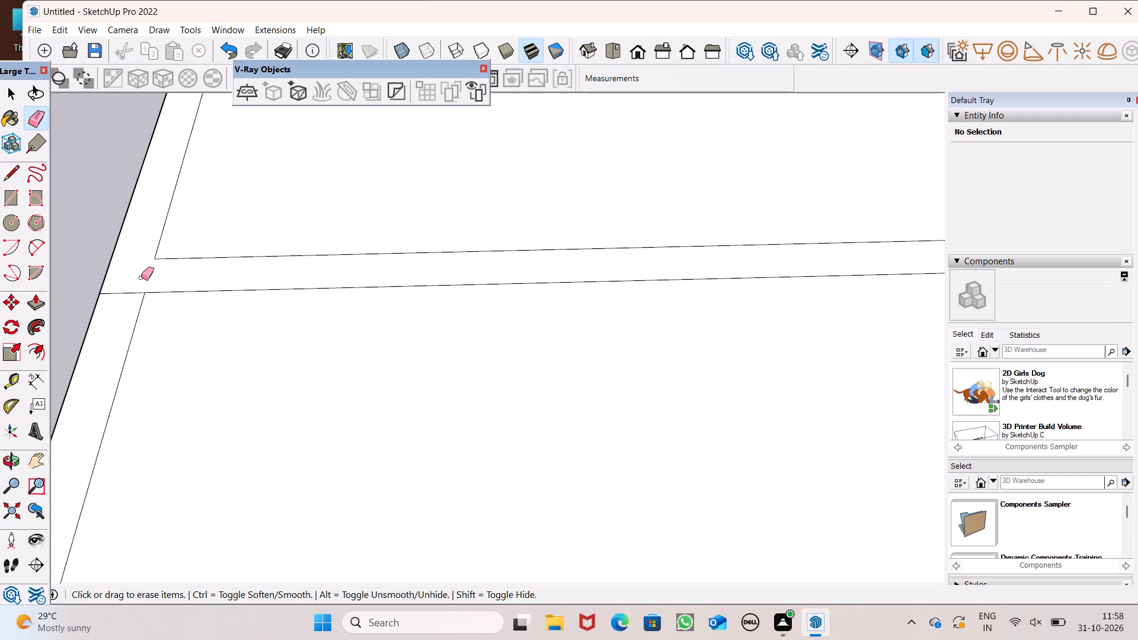
{"action": "scroll", "coordinate": [138, 281], "scroll_direction": "down", "scroll_amount": 11}
{"action": "scroll", "coordinate": [113, 299], "scroll_direction": "up", "scroll_amount": 6}
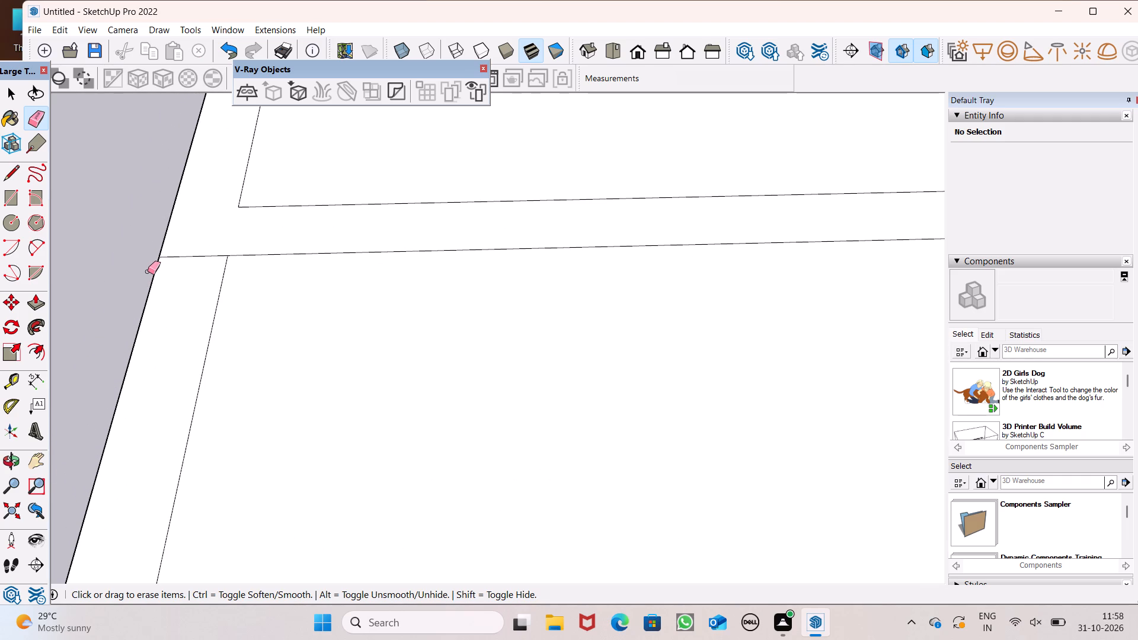
{"action": "scroll", "coordinate": [148, 271], "scroll_direction": "up", "scroll_amount": 4}
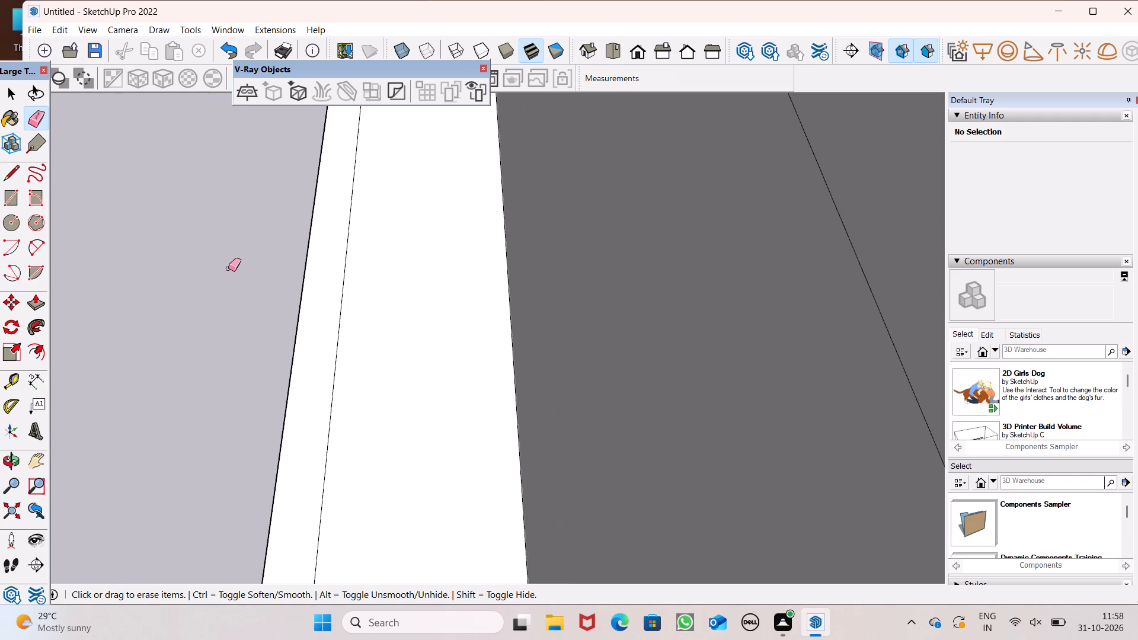
{"action": "scroll", "coordinate": [212, 290], "scroll_direction": "down", "scroll_amount": 6}
{"action": "left_click_drag", "start_coordinate": [244, 289], "coordinate": [236, 306]}
{"action": "scroll", "coordinate": [219, 297], "scroll_direction": "down", "scroll_amount": 10}
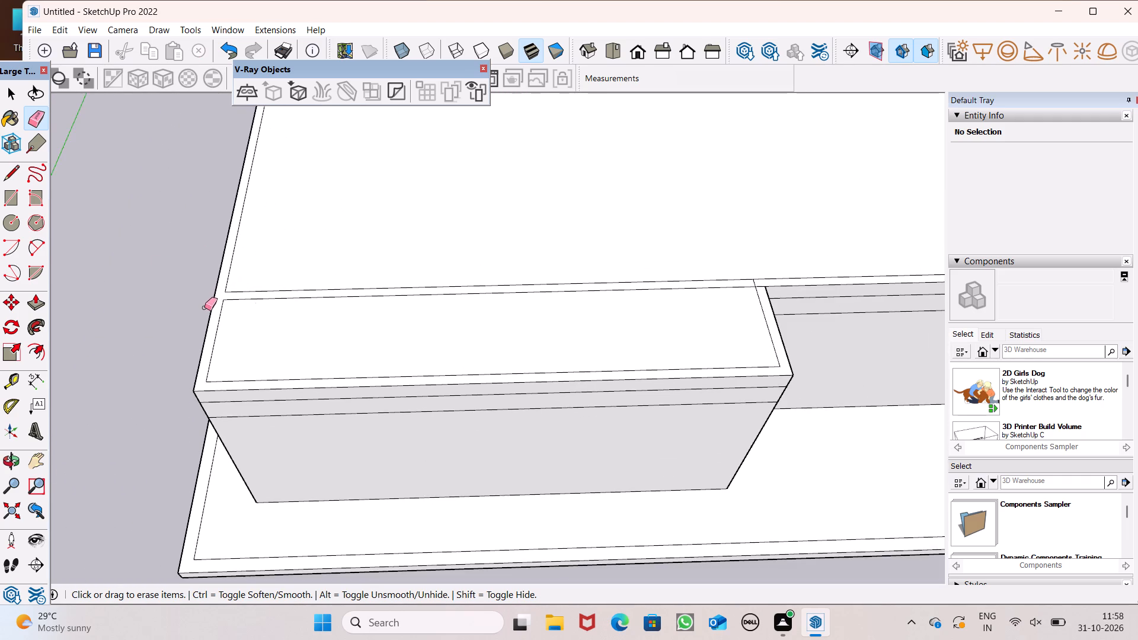
Erase the short rim edge piece between the two roof lines at the notch corner.
{"action": "scroll", "coordinate": [302, 338], "scroll_direction": "down", "scroll_amount": 4}
{"action": "scroll", "coordinate": [629, 306], "scroll_direction": "up", "scroll_amount": 5}
{"action": "scroll", "coordinate": [543, 314], "scroll_direction": "up", "scroll_amount": 7}
{"action": "scroll", "coordinate": [544, 311], "scroll_direction": "down", "scroll_amount": 2}
{"action": "scroll", "coordinate": [556, 306], "scroll_direction": "up", "scroll_amount": 4}
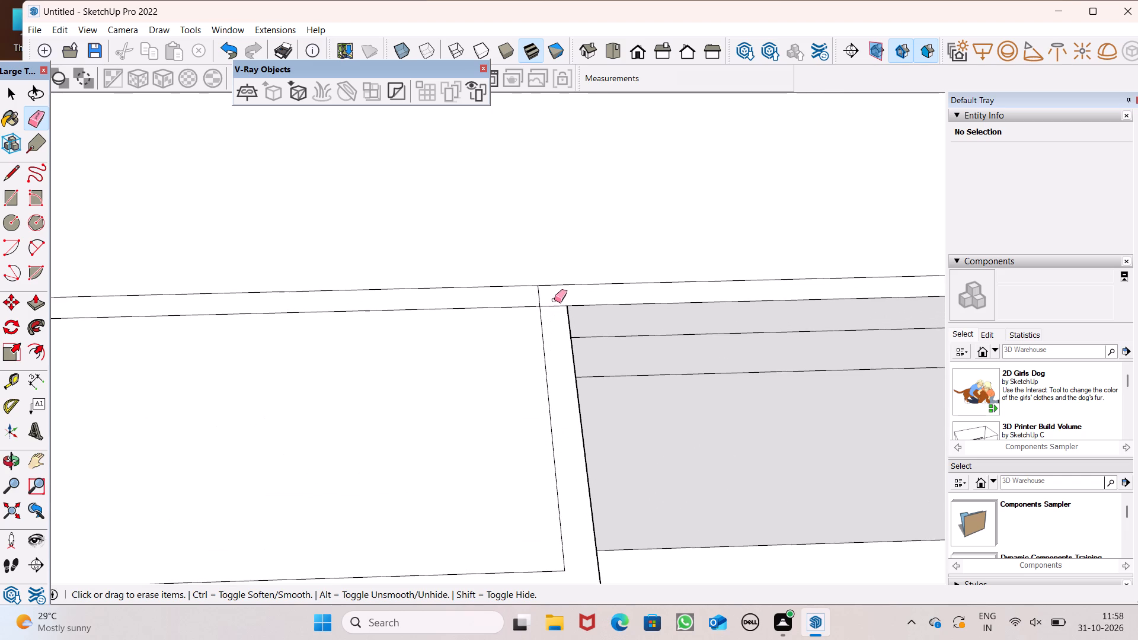
{"action": "left_click_drag", "start_coordinate": [554, 298], "coordinate": [522, 300]}
{"action": "scroll", "coordinate": [455, 325], "scroll_direction": "down", "scroll_amount": 4}
{"action": "scroll", "coordinate": [332, 395], "scroll_direction": "down", "scroll_amount": 6}
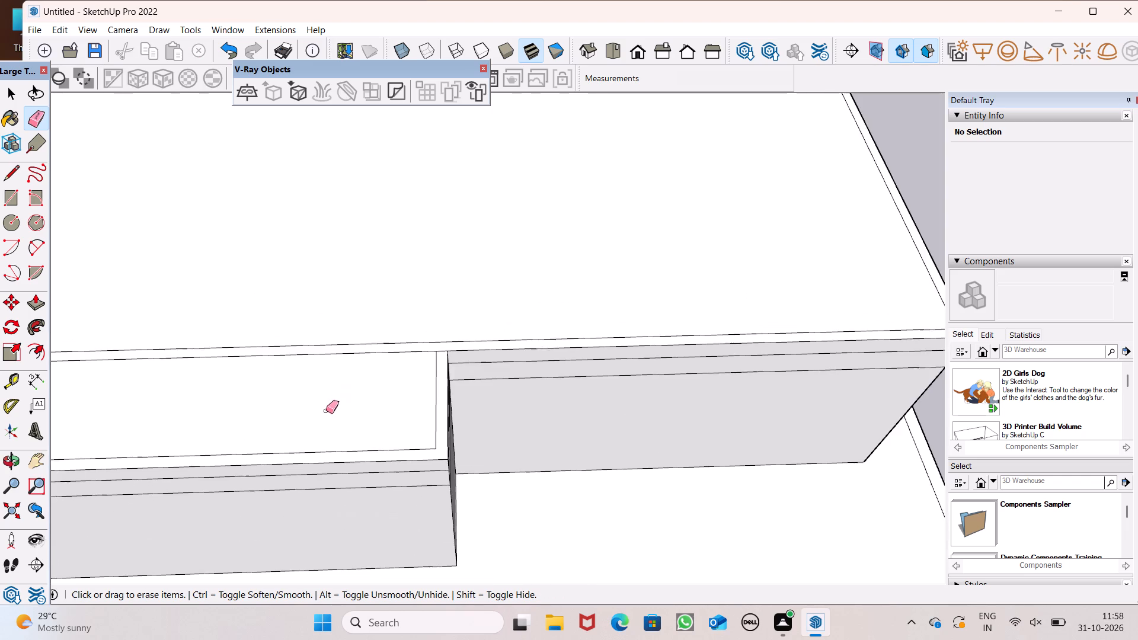
{"action": "scroll", "coordinate": [328, 417], "scroll_direction": "down", "scroll_amount": 5}
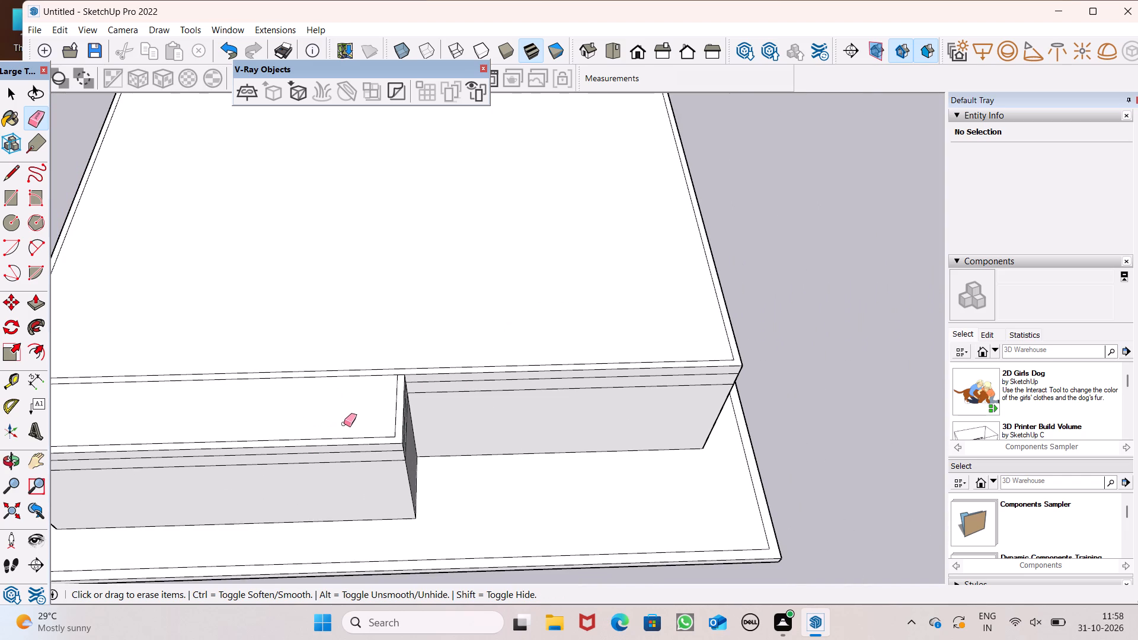
{"action": "scroll", "coordinate": [346, 425], "scroll_direction": "down", "scroll_amount": 3}
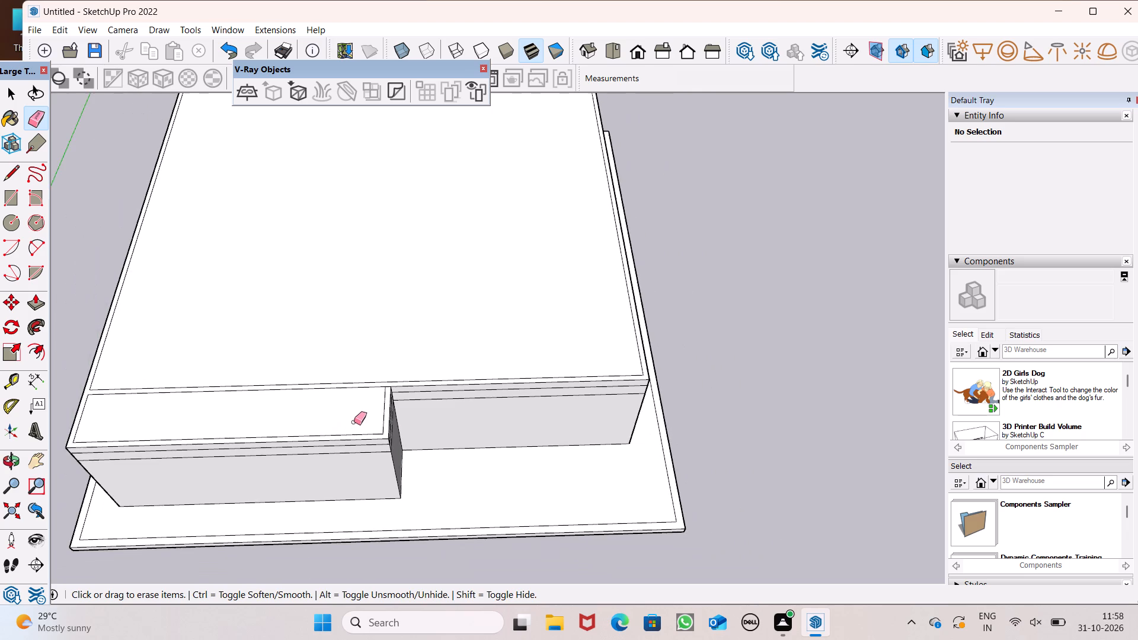
{"action": "middle_click_drag", "start_coordinate": [396, 417], "coordinate": [302, 300]}
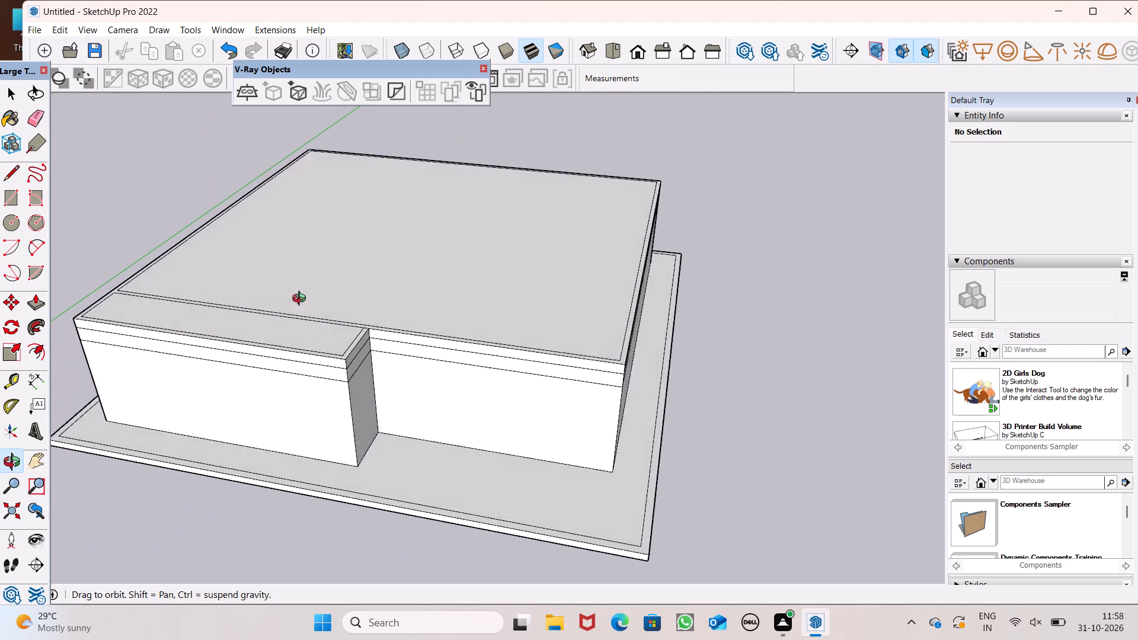
Examine the roof, its rim and the notch of the building from several sides.
{"action": "middle_click_drag", "start_coordinate": [302, 300], "coordinate": [125, 315]}
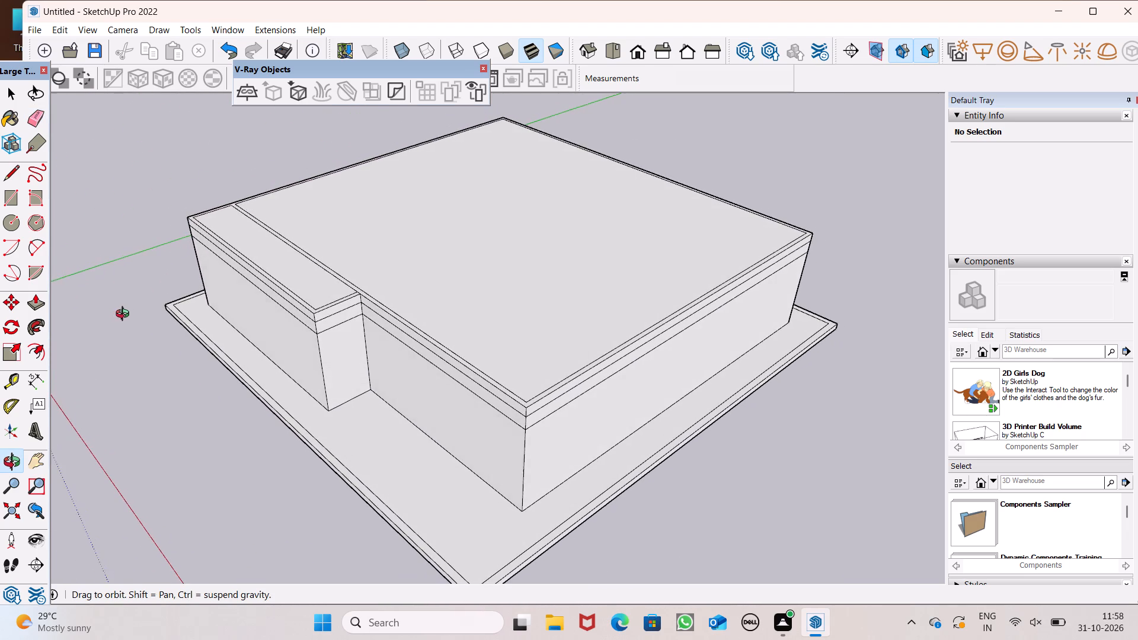
{"action": "middle_click_drag", "start_coordinate": [125, 315], "coordinate": [144, 355]}
{"action": "scroll", "coordinate": [297, 355], "scroll_direction": "down", "scroll_amount": 2}
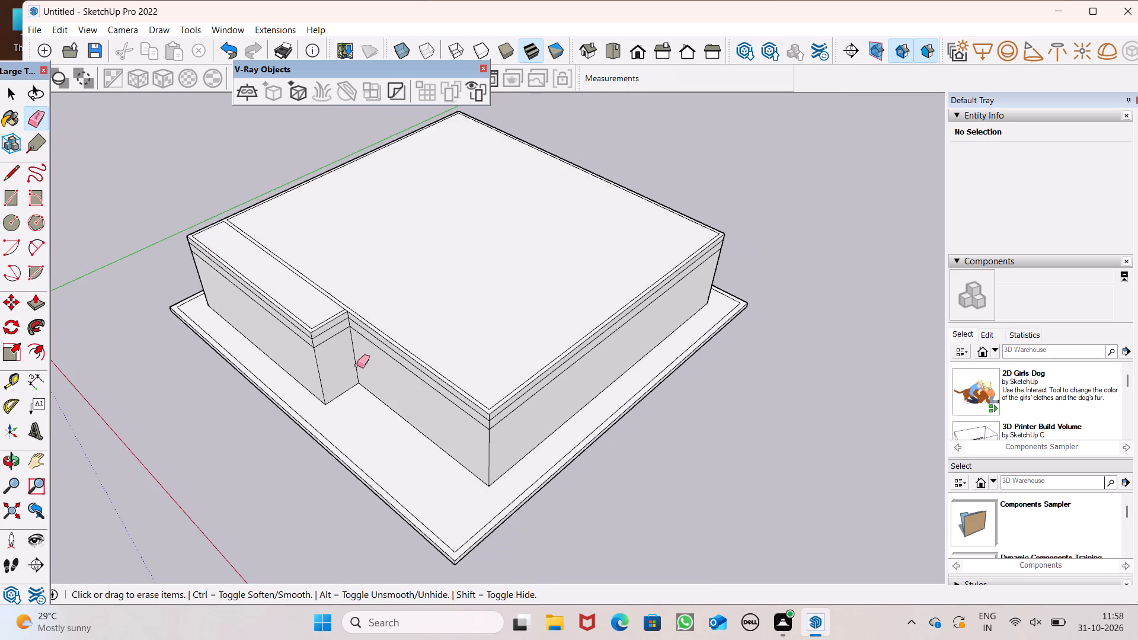
{"action": "middle_click_drag", "start_coordinate": [501, 392], "coordinate": [393, 366]}
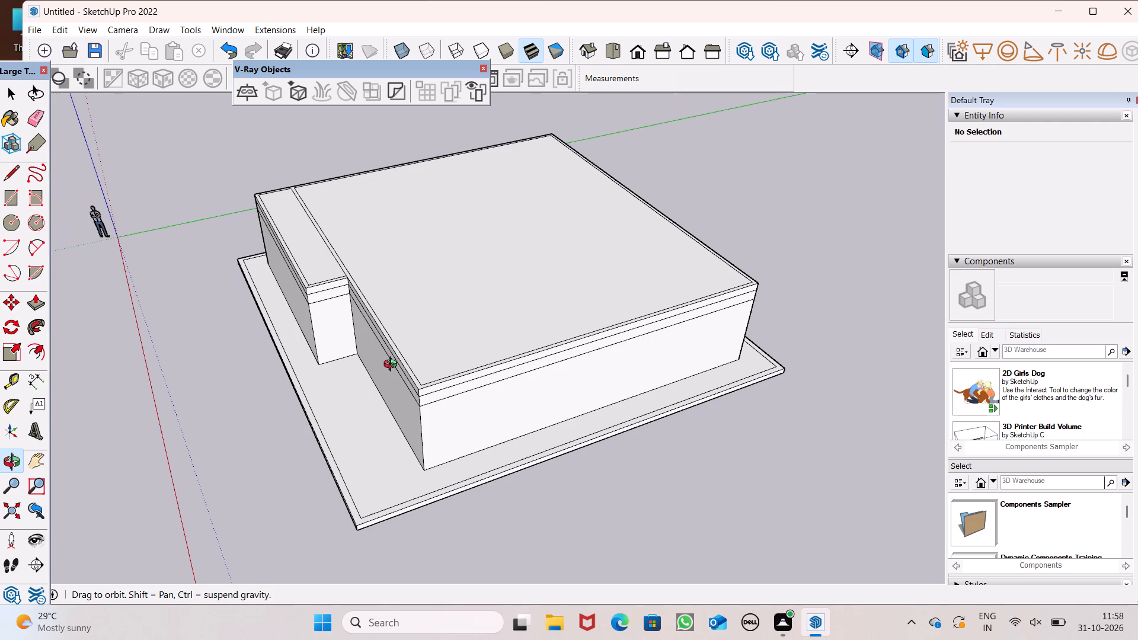
{"action": "middle_click_drag", "start_coordinate": [393, 366], "coordinate": [289, 315]}
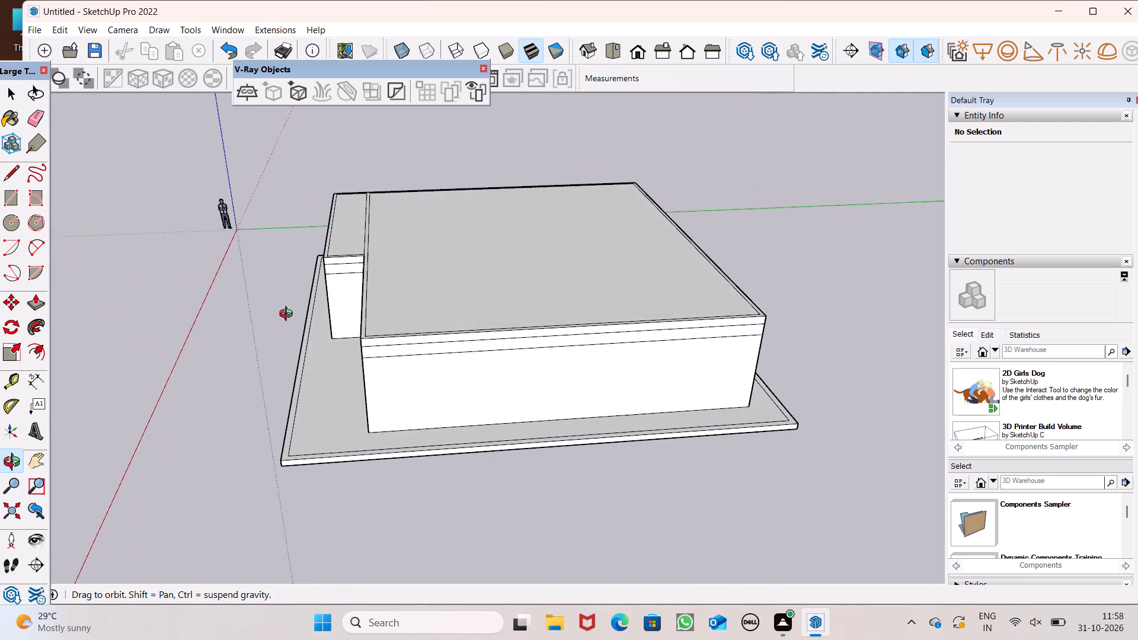
{"action": "middle_click_drag", "start_coordinate": [289, 315], "coordinate": [289, 303]}
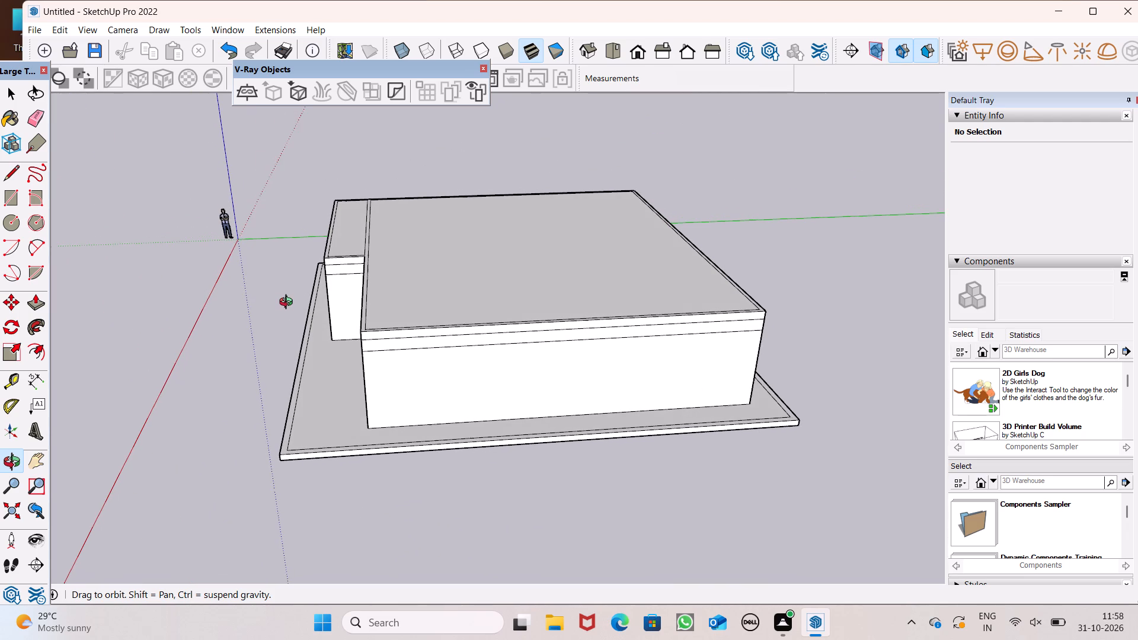
{"action": "middle_click_drag", "start_coordinate": [289, 303], "coordinate": [288, 302]}
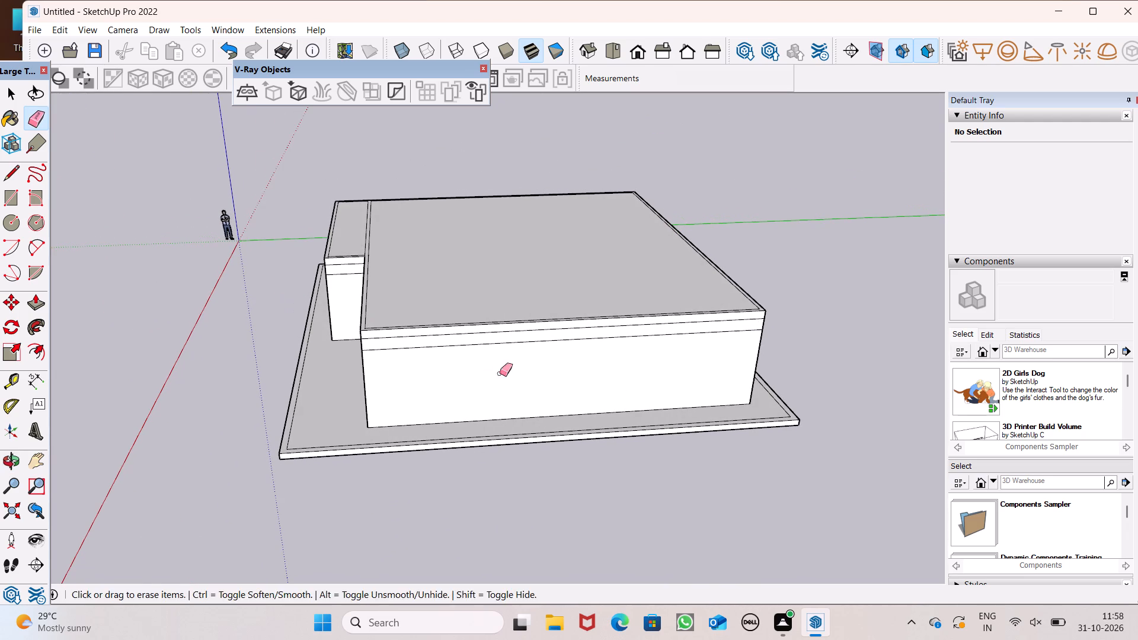
{"action": "middle_click_drag", "start_coordinate": [500, 373], "coordinate": [517, 459]}
{"action": "scroll", "coordinate": [517, 459], "scroll_direction": "up", "scroll_amount": 6}
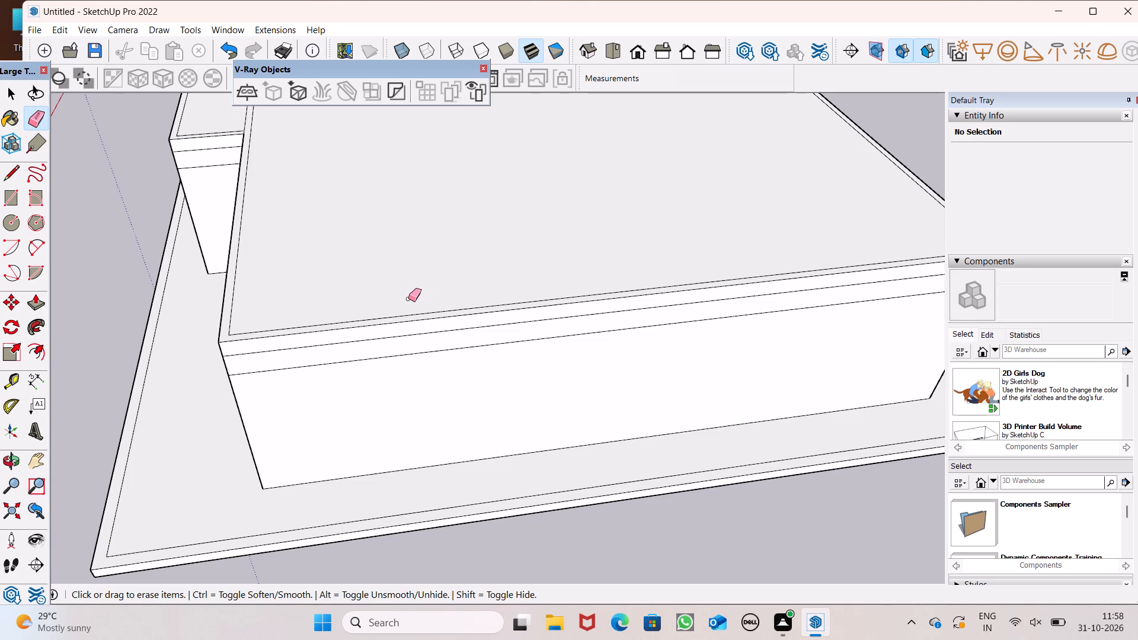
{"action": "scroll", "coordinate": [414, 313], "scroll_direction": "down", "scroll_amount": 1}
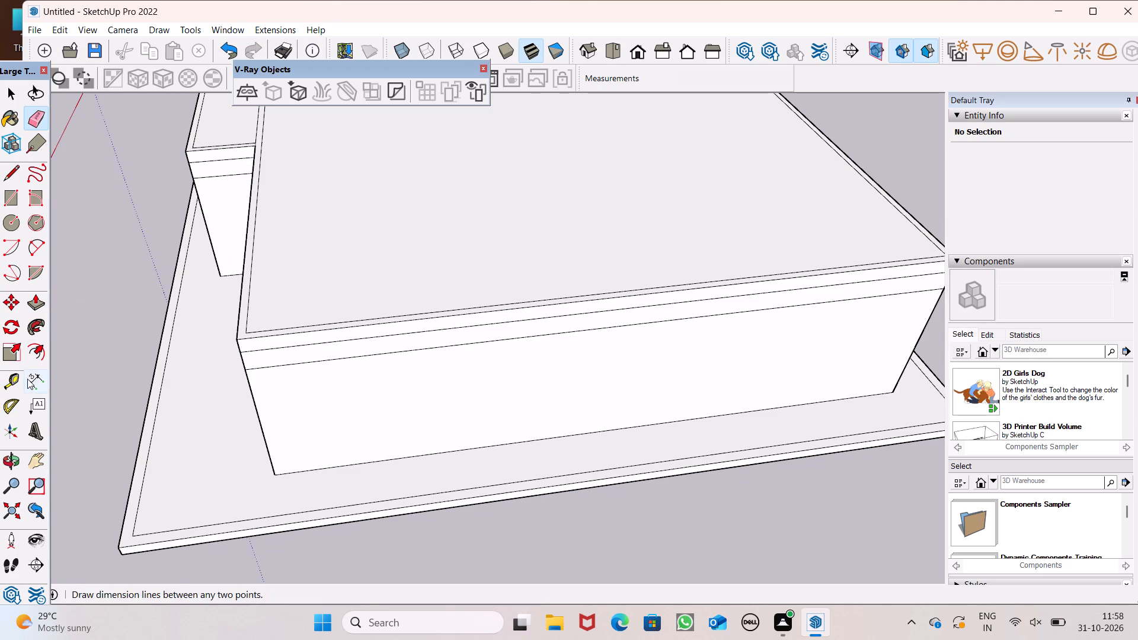
Place a guide across the roof, parallel to the notch-side inner rim line and about 18' 1" in from it.
{"action": "left_click", "coordinate": [21, 382]}
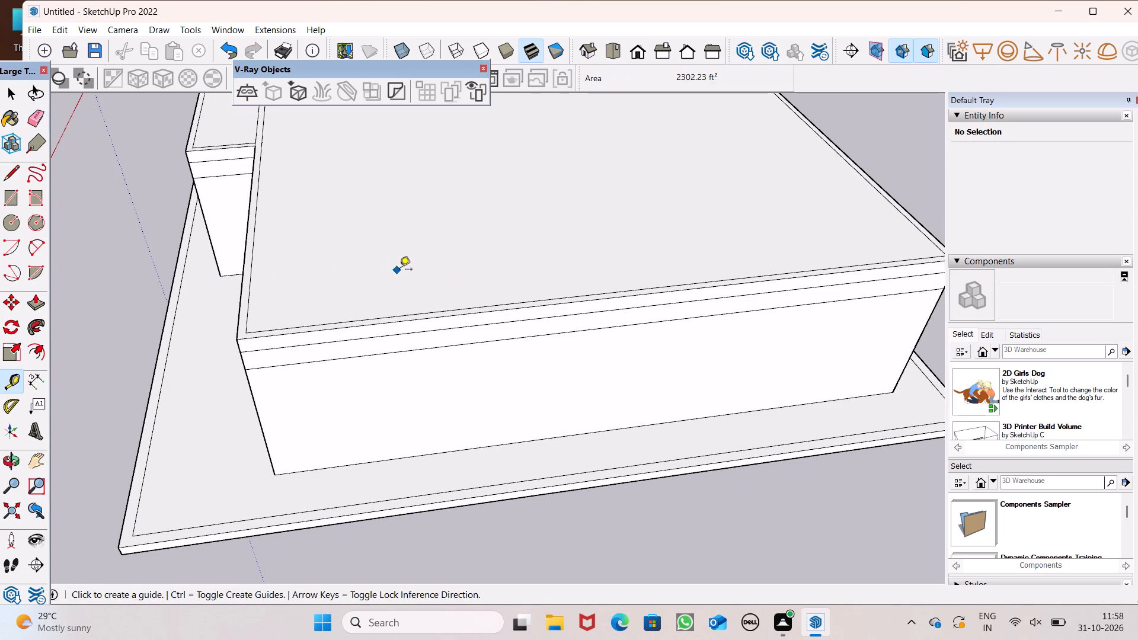
{"action": "scroll", "coordinate": [506, 283], "scroll_direction": "down", "scroll_amount": 1}
{"action": "middle_click_drag", "start_coordinate": [544, 274], "coordinate": [510, 308]}
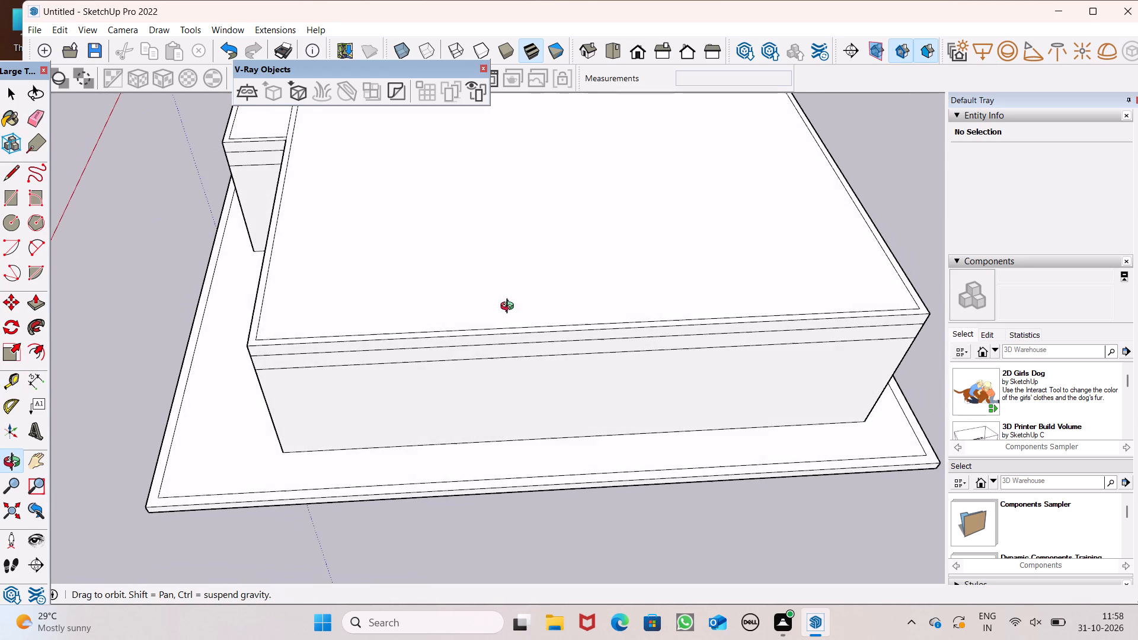
{"action": "middle_click_drag", "start_coordinate": [510, 308], "coordinate": [507, 296]}
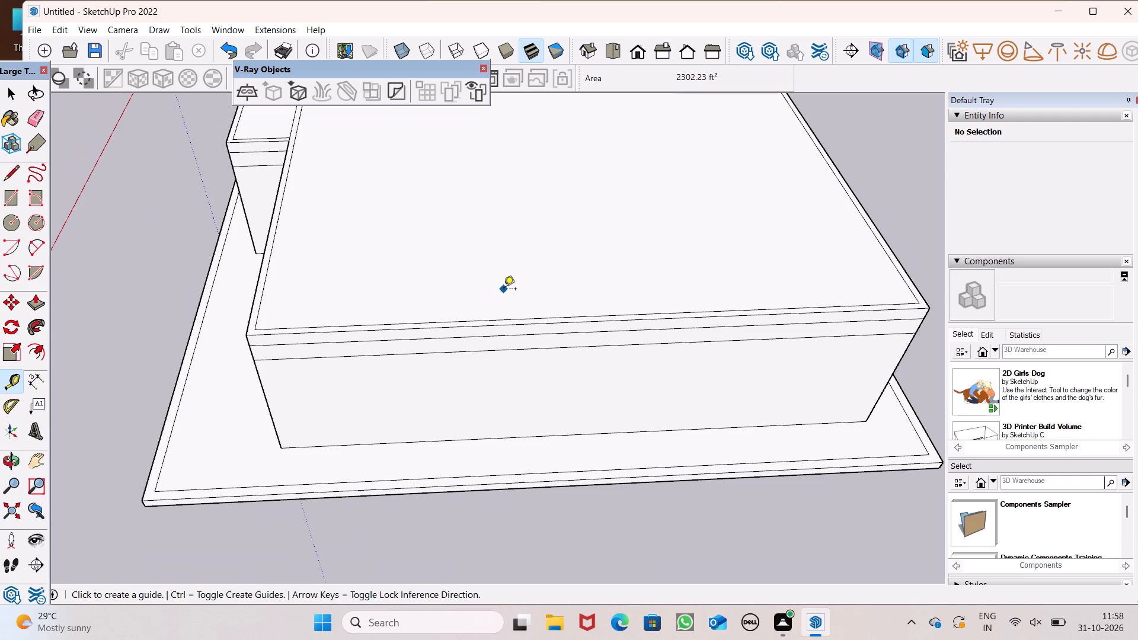
{"action": "scroll", "coordinate": [450, 292], "scroll_direction": "down", "scroll_amount": 2}
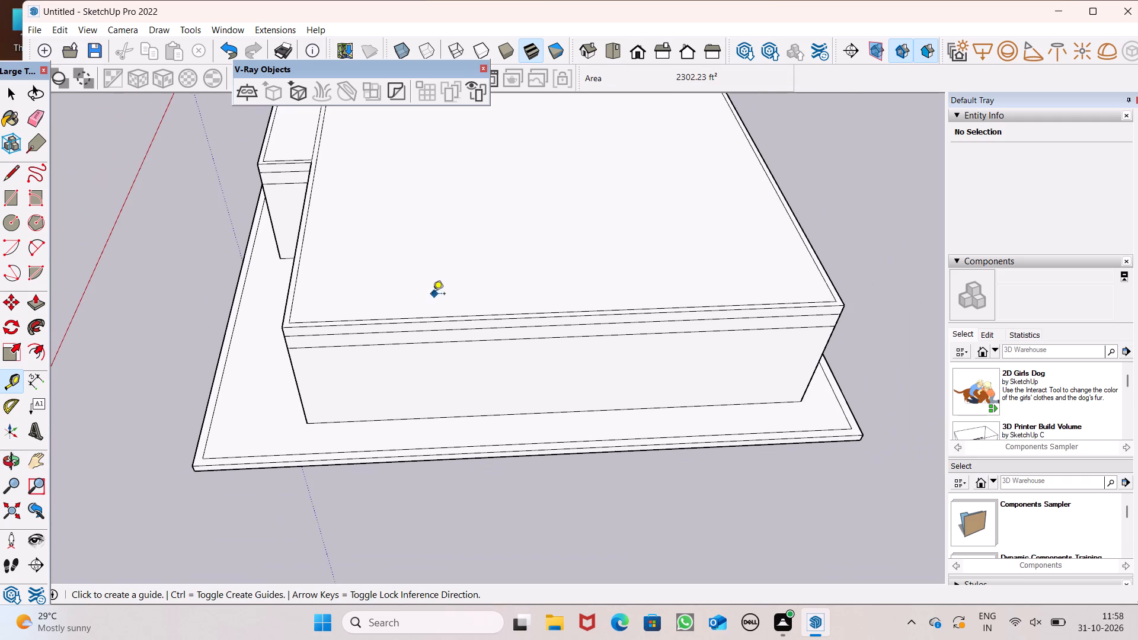
{"action": "left_click", "coordinate": [297, 288]}
{"action": "scroll", "coordinate": [395, 288], "scroll_direction": "down", "scroll_amount": 5}
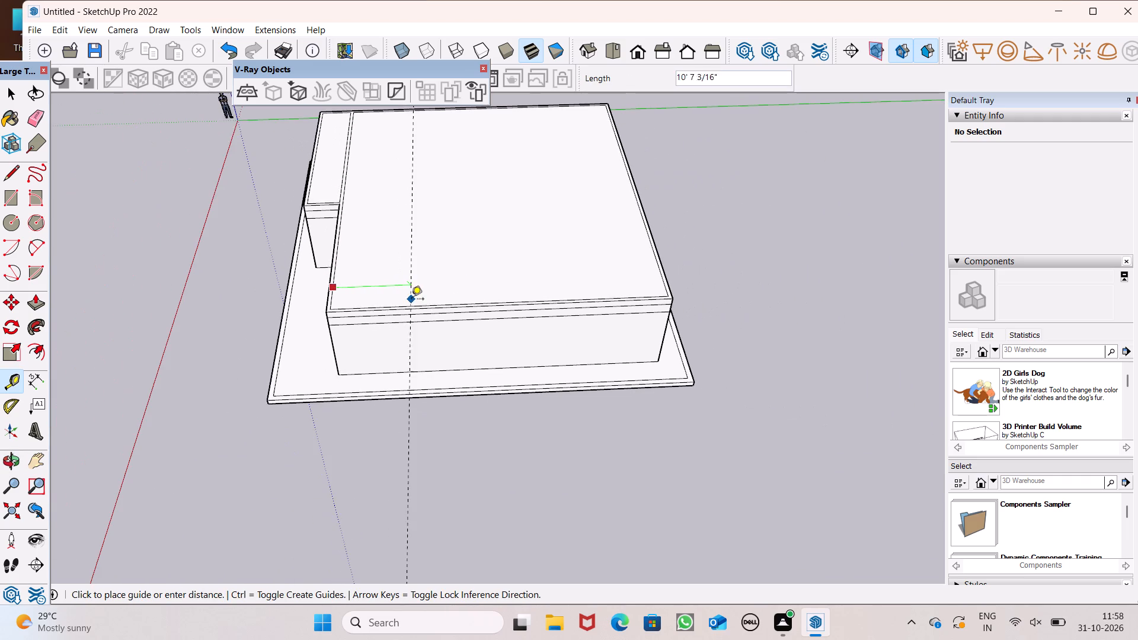
{"action": "scroll", "coordinate": [423, 303], "scroll_direction": "down", "scroll_amount": 2}
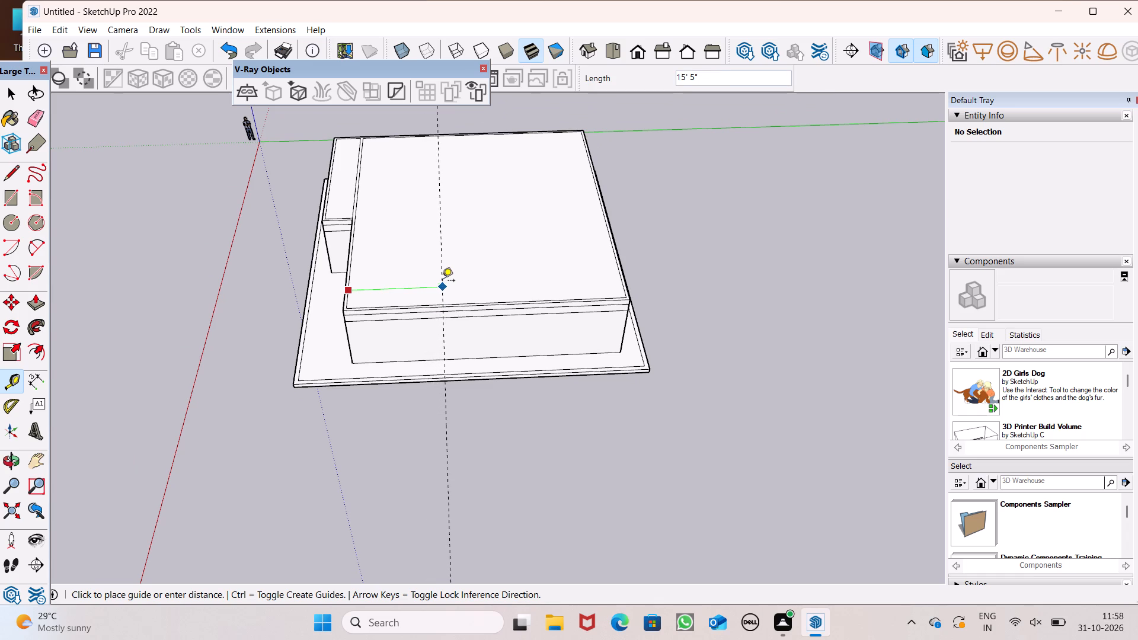
{"action": "scroll", "coordinate": [447, 272], "scroll_direction": "down", "scroll_amount": 1}
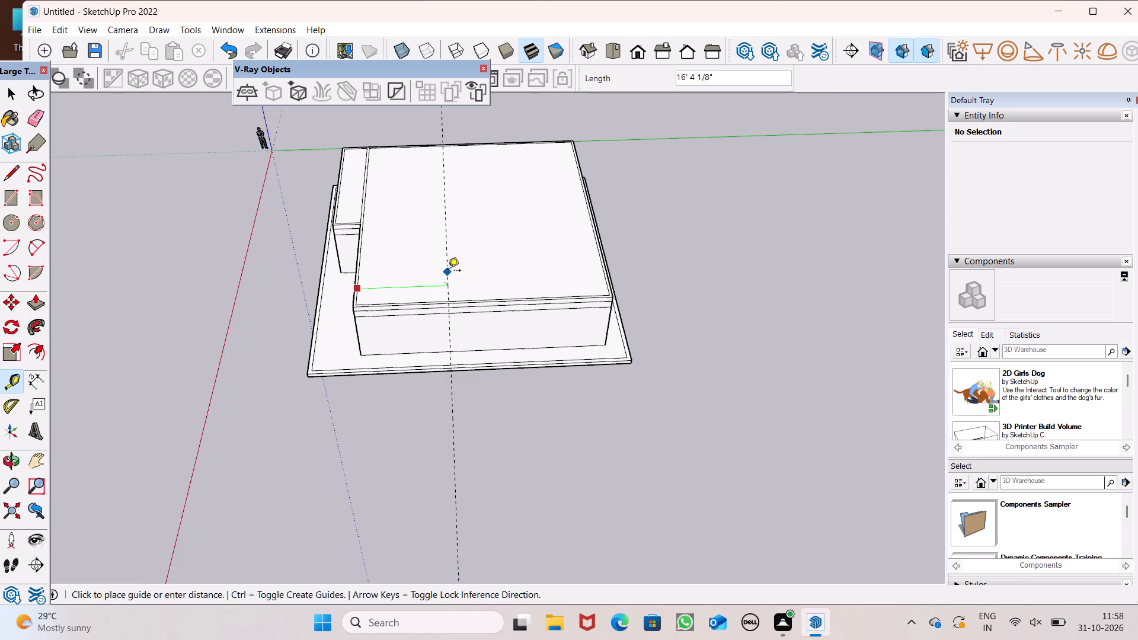
{"action": "scroll", "coordinate": [454, 248], "scroll_direction": "up", "scroll_amount": 9}
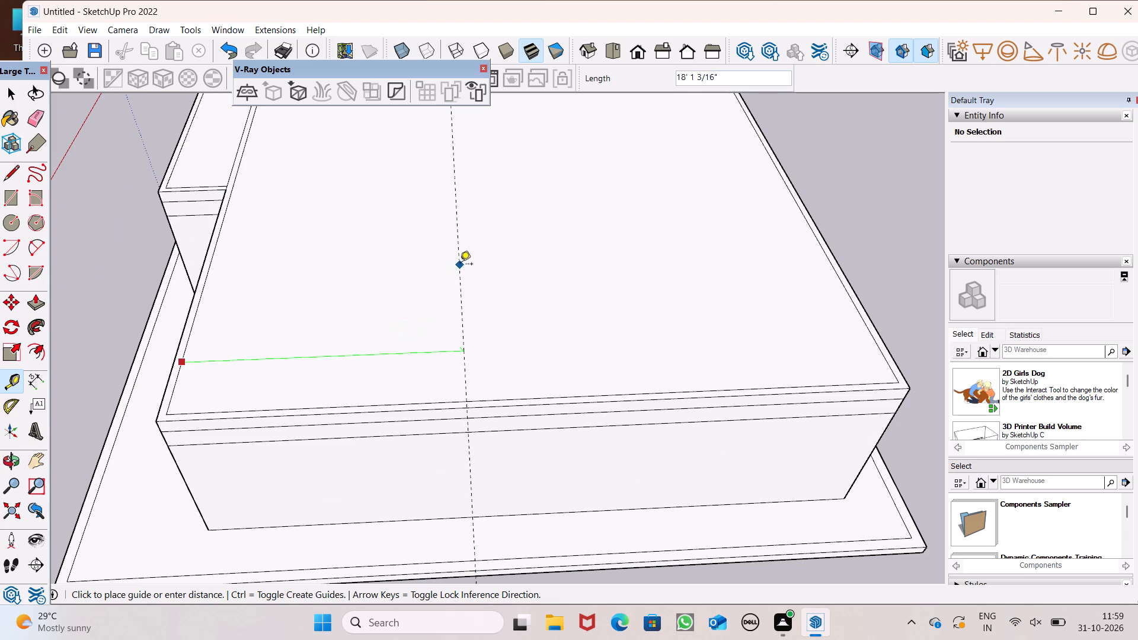
{"action": "left_click", "coordinate": [460, 264]}
Add a parallel guide 6" from the first roof guide, on the side away from the notch.
{"action": "left_click", "coordinate": [460, 277]}
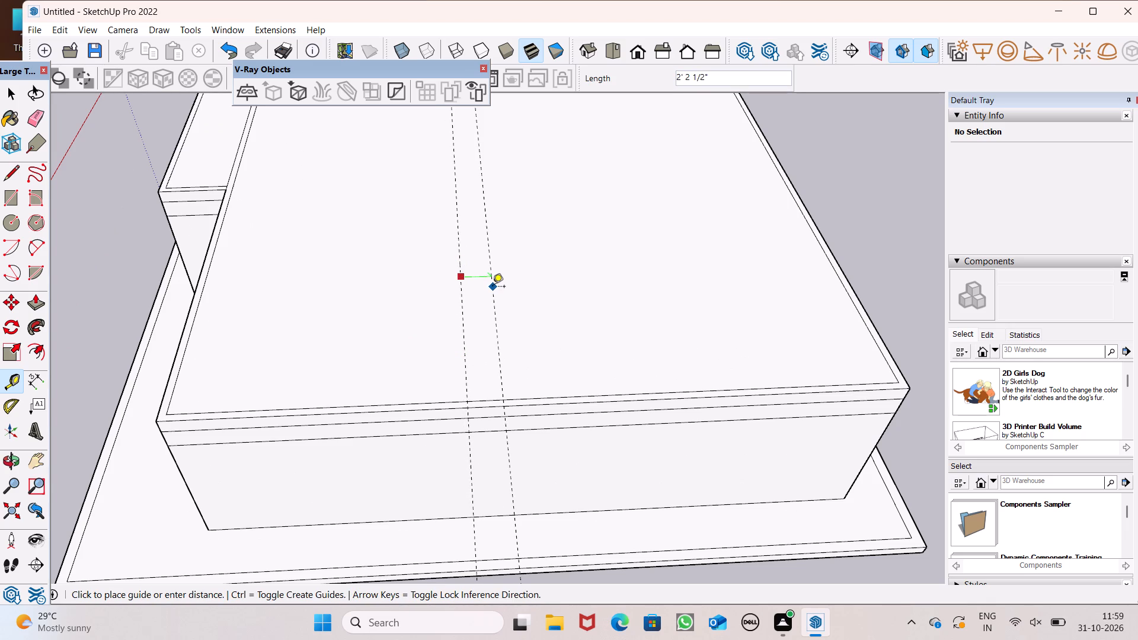
{"action": "type", "text": "6\""}
{"action": "key", "text": "Return"}
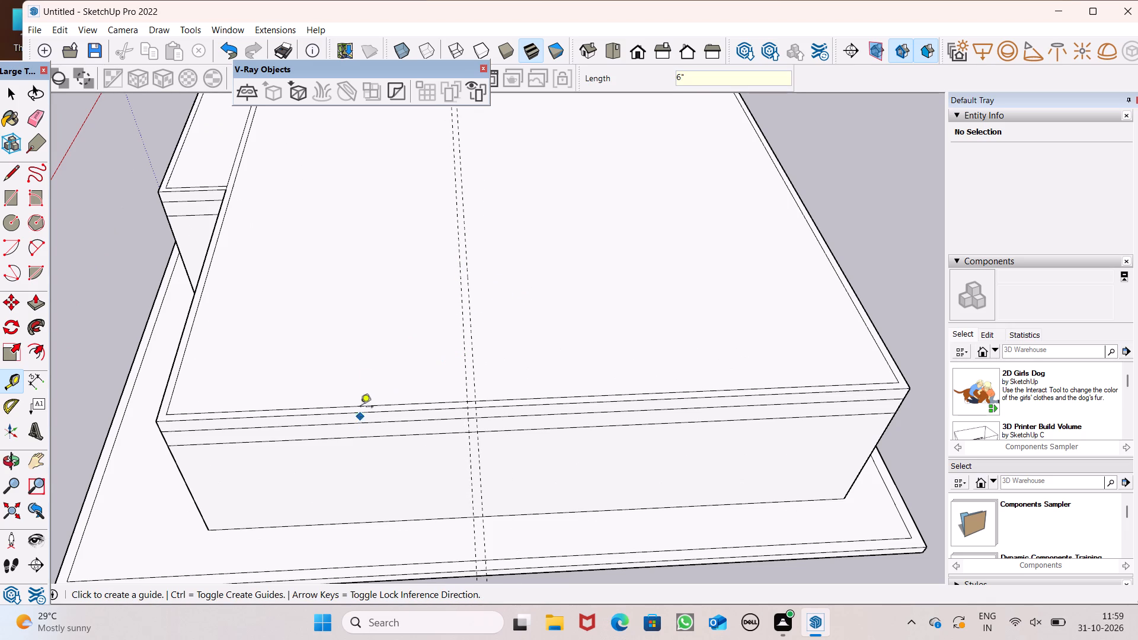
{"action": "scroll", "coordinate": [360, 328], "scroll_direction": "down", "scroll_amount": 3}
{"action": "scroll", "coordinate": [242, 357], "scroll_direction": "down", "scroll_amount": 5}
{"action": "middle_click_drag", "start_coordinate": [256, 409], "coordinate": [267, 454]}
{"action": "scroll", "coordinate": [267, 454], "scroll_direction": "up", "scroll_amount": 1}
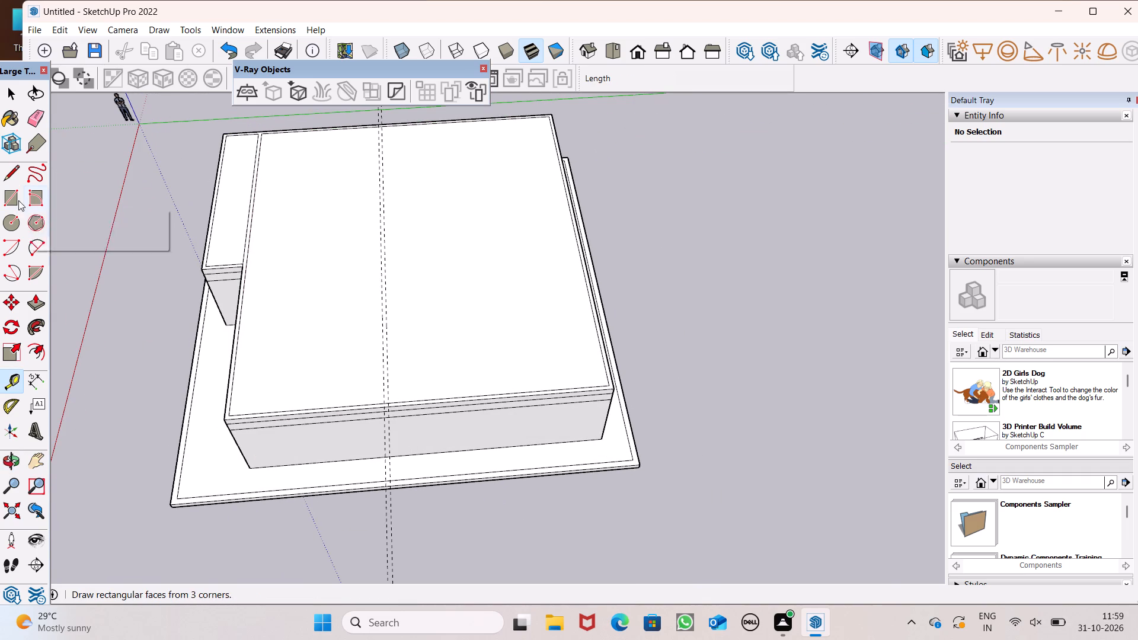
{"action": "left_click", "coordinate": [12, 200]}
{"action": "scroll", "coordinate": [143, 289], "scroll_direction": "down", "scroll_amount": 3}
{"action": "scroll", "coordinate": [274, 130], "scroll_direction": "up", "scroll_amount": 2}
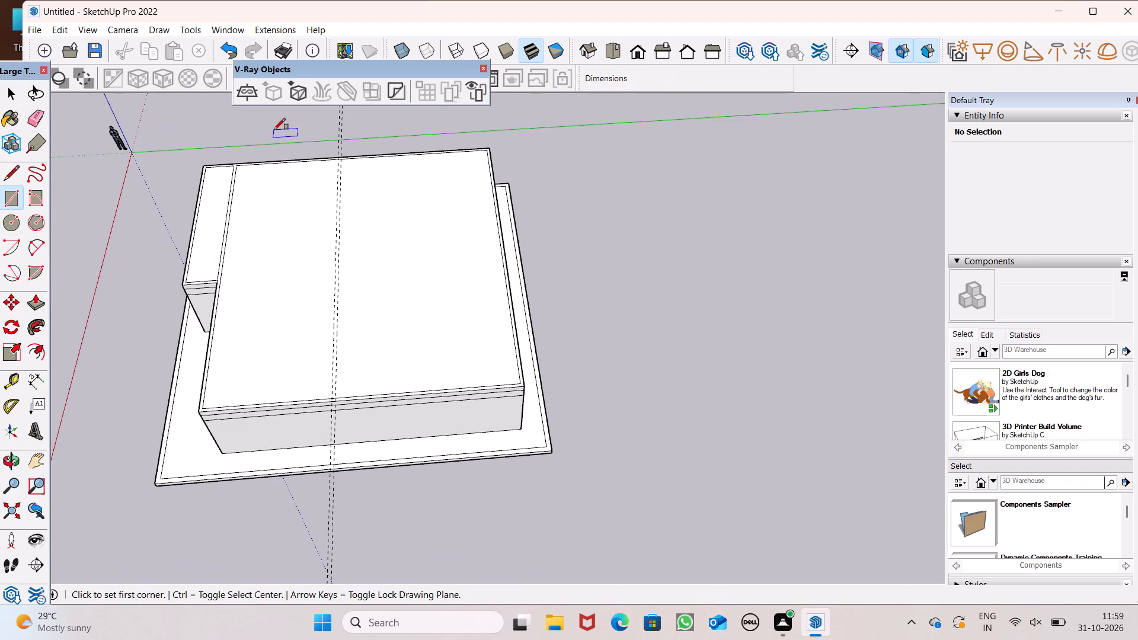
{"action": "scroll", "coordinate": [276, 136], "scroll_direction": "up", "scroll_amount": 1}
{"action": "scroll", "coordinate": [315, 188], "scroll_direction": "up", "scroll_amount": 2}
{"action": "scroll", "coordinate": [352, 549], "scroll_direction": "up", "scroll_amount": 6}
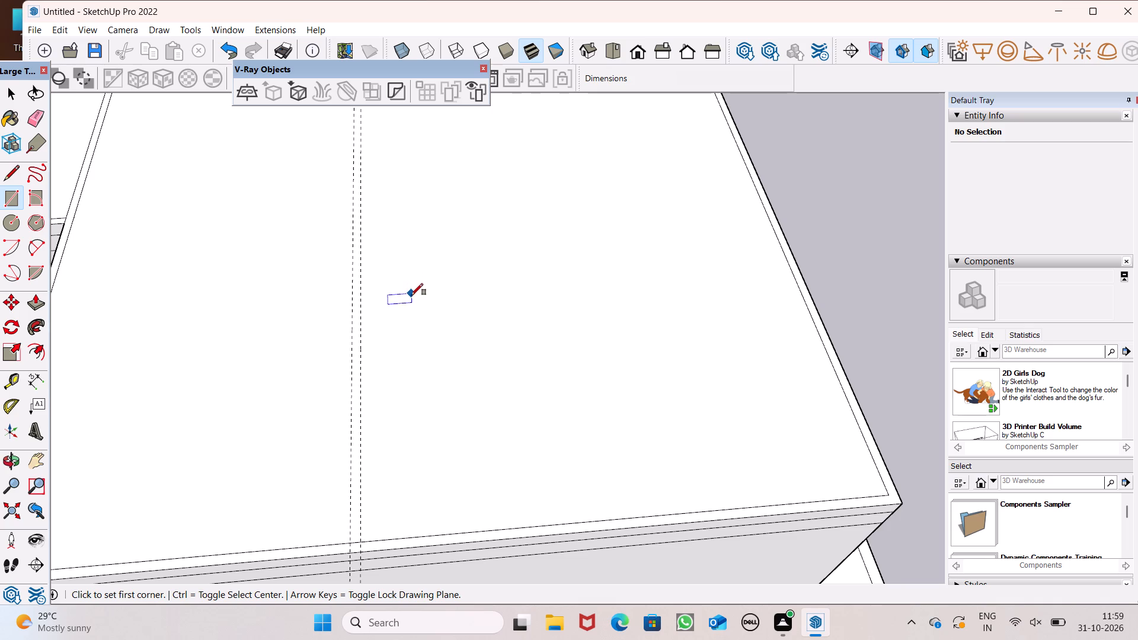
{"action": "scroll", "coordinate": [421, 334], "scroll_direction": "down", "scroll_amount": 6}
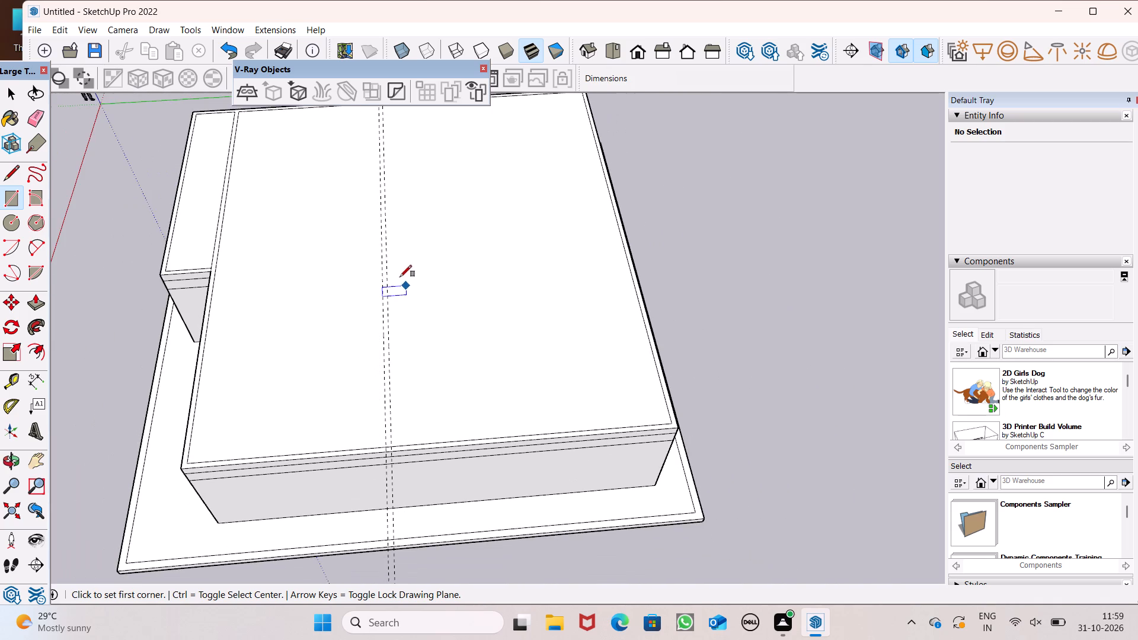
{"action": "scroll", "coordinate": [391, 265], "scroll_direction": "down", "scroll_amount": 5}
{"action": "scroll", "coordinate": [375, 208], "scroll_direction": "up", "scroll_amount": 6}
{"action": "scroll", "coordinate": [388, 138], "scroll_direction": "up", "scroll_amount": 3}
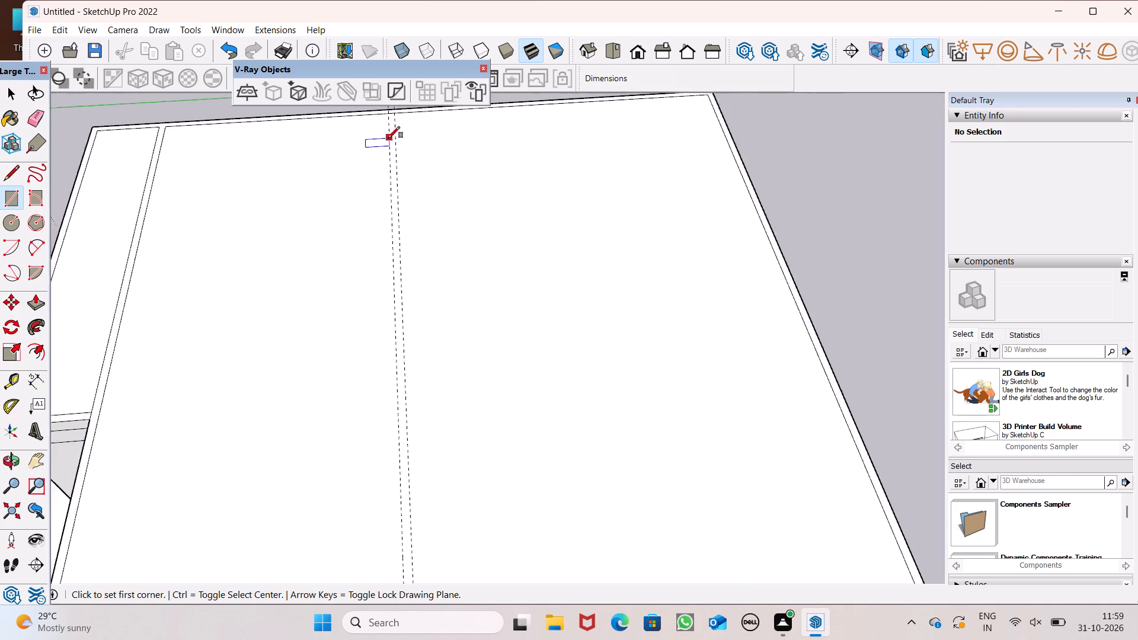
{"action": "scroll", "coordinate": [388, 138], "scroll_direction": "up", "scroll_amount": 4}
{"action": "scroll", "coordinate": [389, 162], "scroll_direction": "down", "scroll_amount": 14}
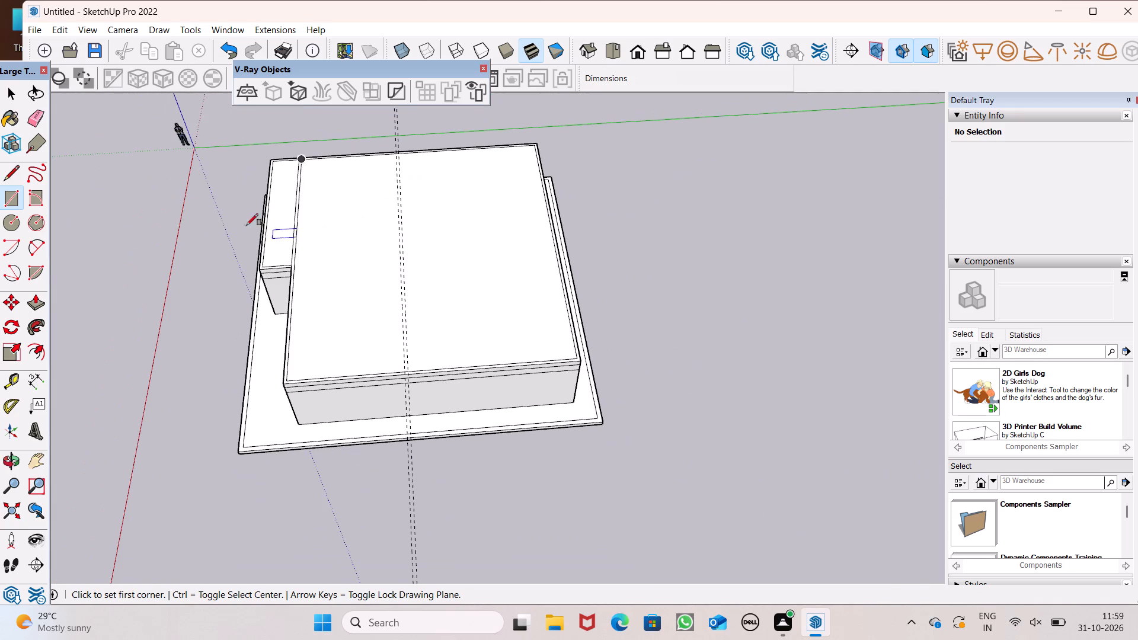
Place a crossing guide about 16' 7" in from the roof's front inner rim line, and a parallel guide 6" closer to that rim.
{"action": "left_click_drag", "start_coordinate": [8, 383], "coordinate": [15, 383]}
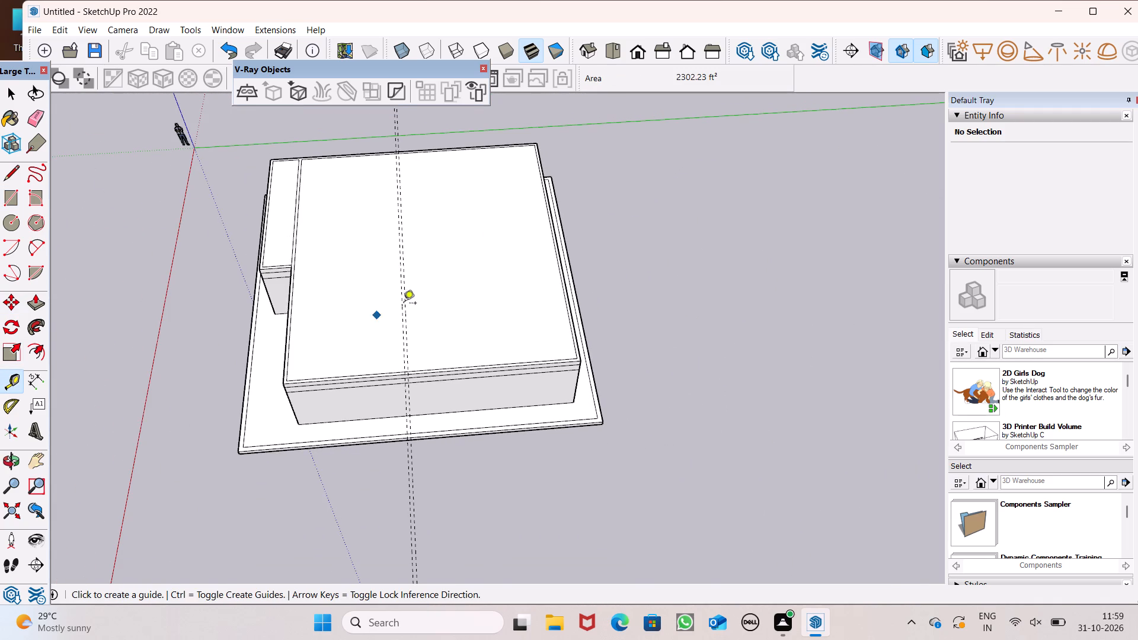
{"action": "scroll", "coordinate": [484, 245], "scroll_direction": "up", "scroll_amount": 6}
{"action": "left_click_drag", "start_coordinate": [423, 497], "coordinate": [423, 479]}
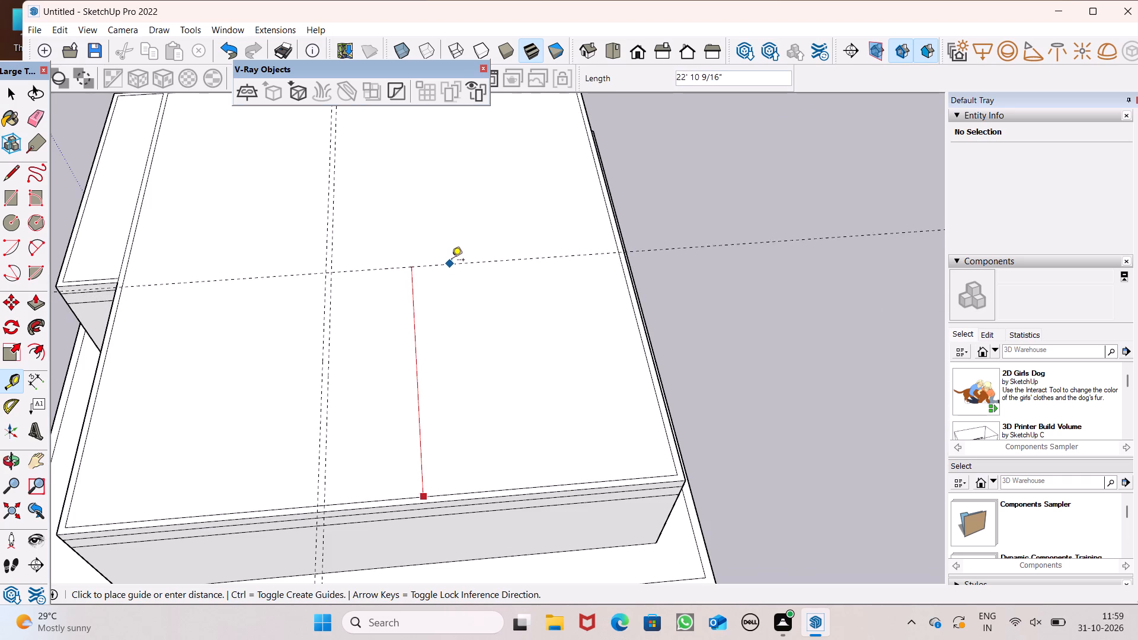
{"action": "left_click", "coordinate": [456, 318]}
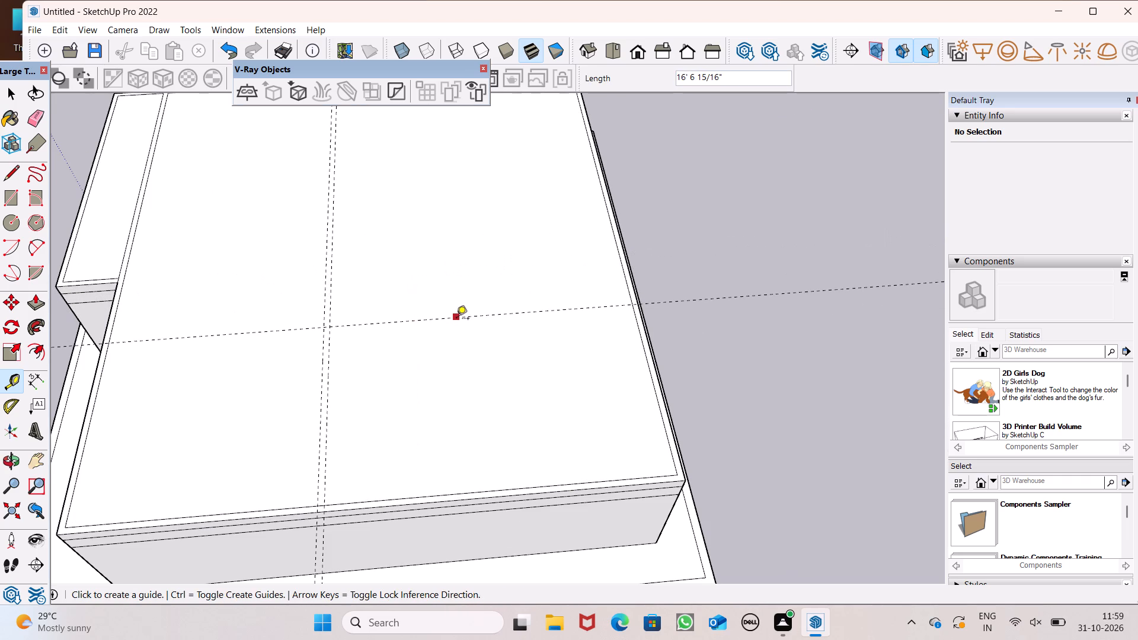
{"action": "left_click", "coordinate": [456, 319]}
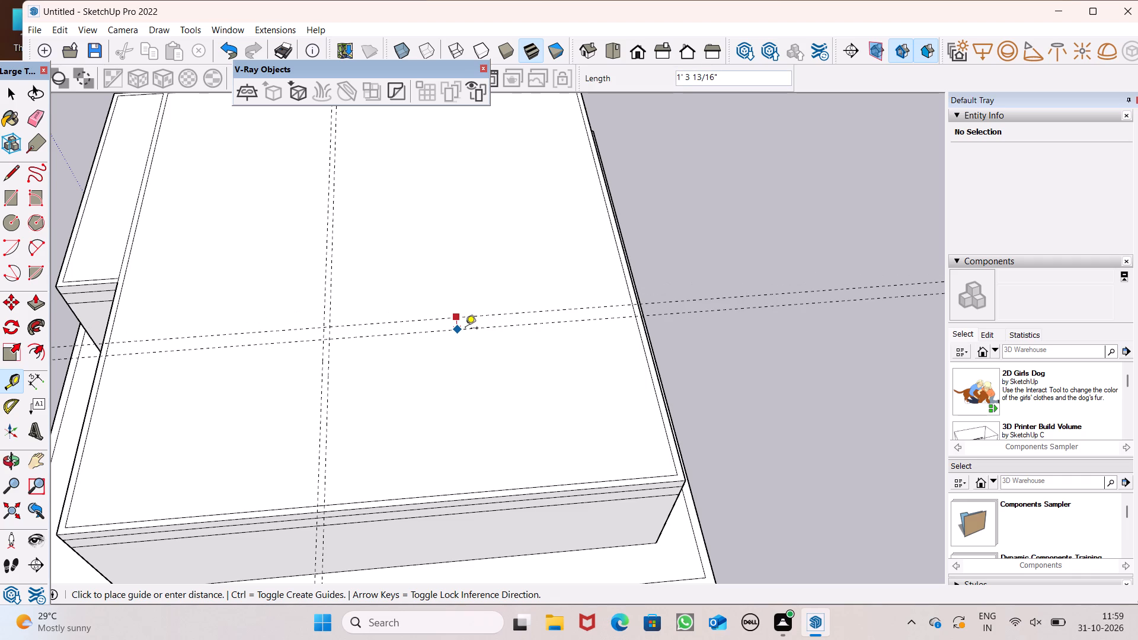
{"action": "type", "text": "6\""}
{"action": "key", "text": "Return"}
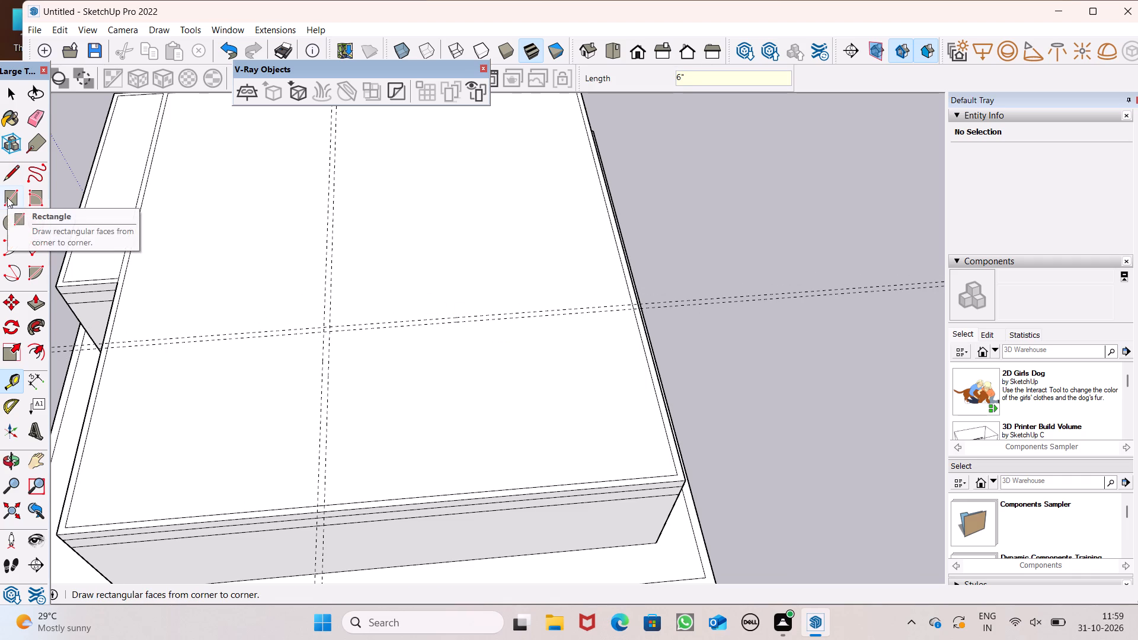
Draw a rectangle about 27' by 6" between the crossing guides, from the guide intersection to the inner rim line opposite the notch side.
{"action": "left_click", "coordinate": [13, 167]}
{"action": "scroll", "coordinate": [314, 392], "scroll_direction": "up", "scroll_amount": 2}
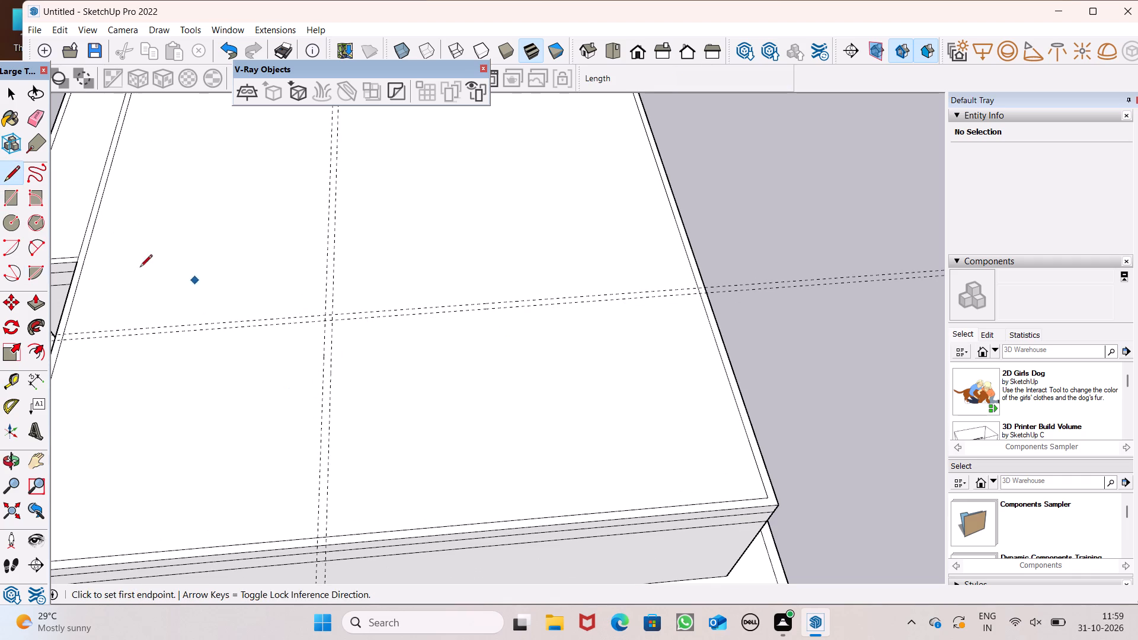
{"action": "left_click", "coordinate": [17, 206]}
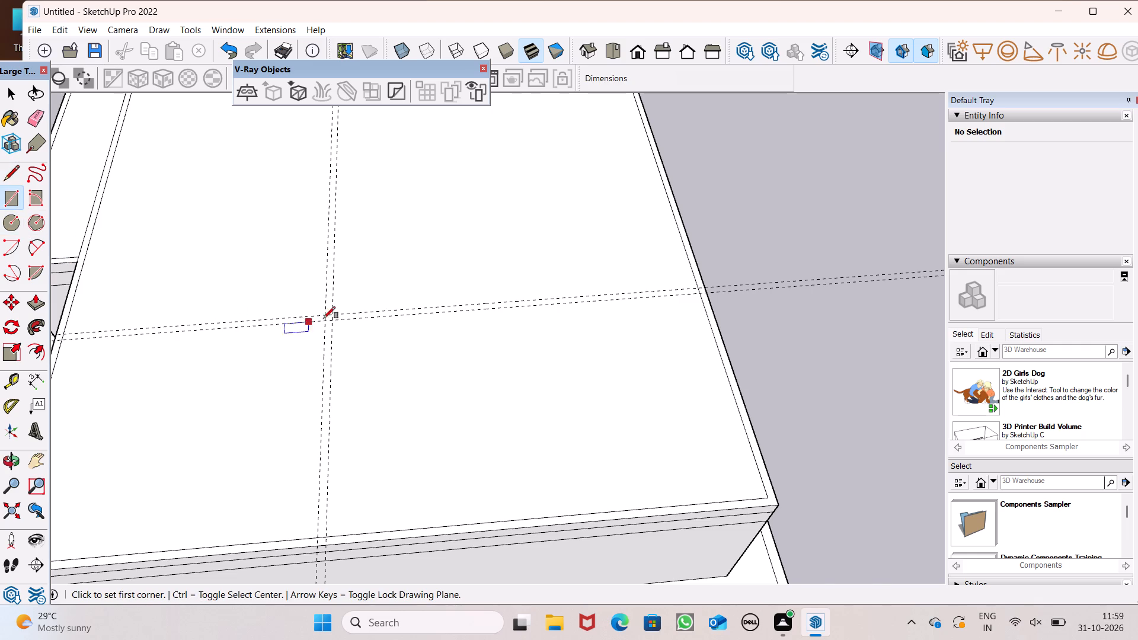
{"action": "scroll", "coordinate": [324, 318], "scroll_direction": "up", "scroll_amount": 6}
{"action": "scroll", "coordinate": [325, 306], "scroll_direction": "down", "scroll_amount": 1}
{"action": "scroll", "coordinate": [326, 306], "scroll_direction": "up", "scroll_amount": 5}
{"action": "left_click", "coordinate": [323, 316]}
{"action": "scroll", "coordinate": [318, 335], "scroll_direction": "down", "scroll_amount": 8}
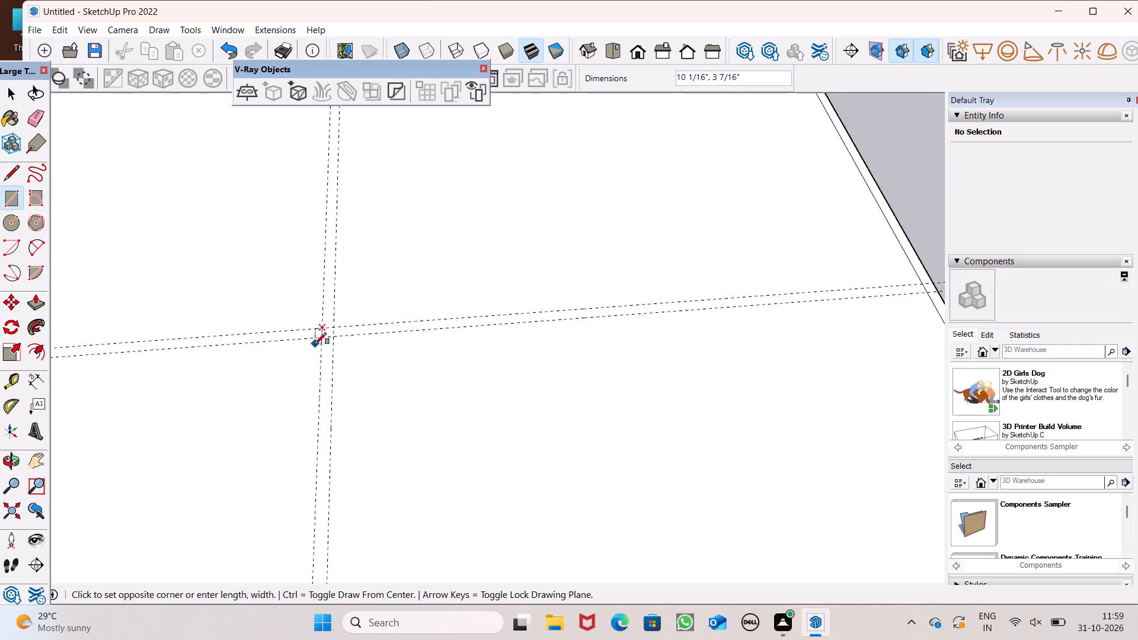
{"action": "scroll", "coordinate": [823, 303], "scroll_direction": "up", "scroll_amount": 6}
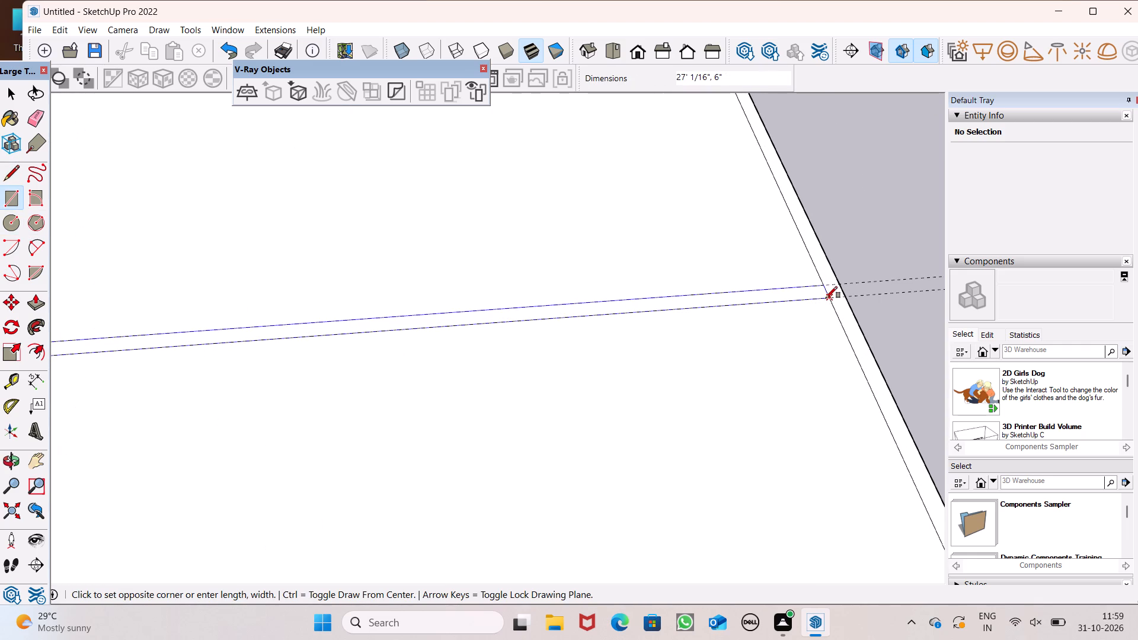
{"action": "left_click", "coordinate": [826, 298]}
Draw a rectangle about 16' 7" by 6" between the first pair of roof guides, from the guide intersection to the front inner rim line.
{"action": "scroll", "coordinate": [605, 273], "scroll_direction": "down", "scroll_amount": 11}
{"action": "scroll", "coordinate": [496, 326], "scroll_direction": "up", "scroll_amount": 6}
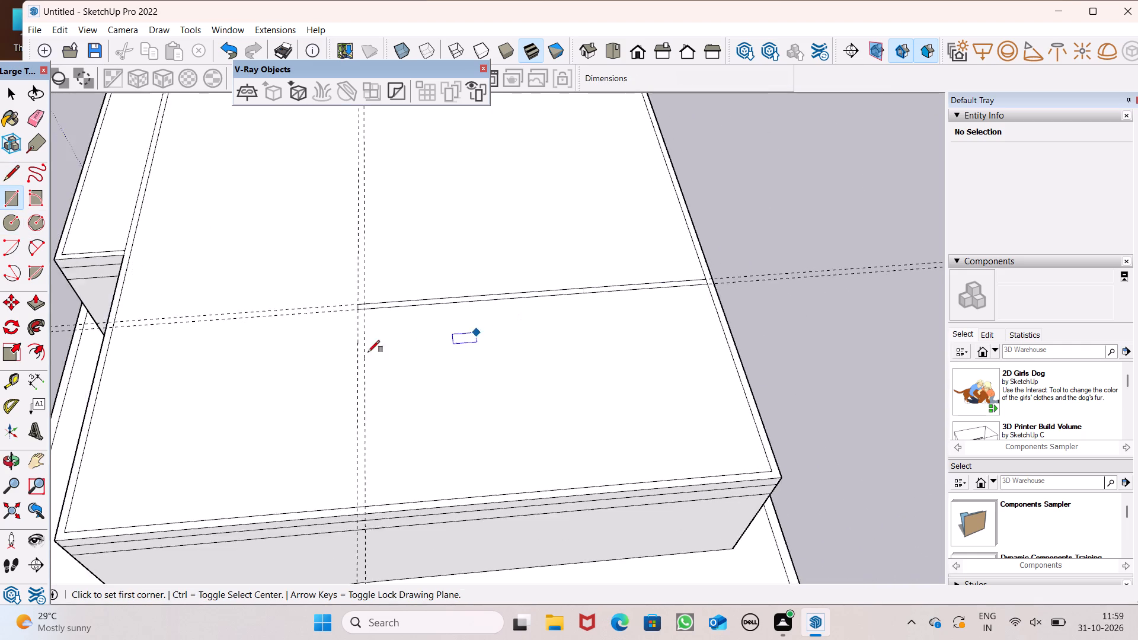
{"action": "scroll", "coordinate": [368, 352], "scroll_direction": "up", "scroll_amount": 1}
{"action": "scroll", "coordinate": [313, 305], "scroll_direction": "up", "scroll_amount": 7}
{"action": "left_click", "coordinate": [322, 235]}
{"action": "scroll", "coordinate": [388, 245], "scroll_direction": "down", "scroll_amount": 7}
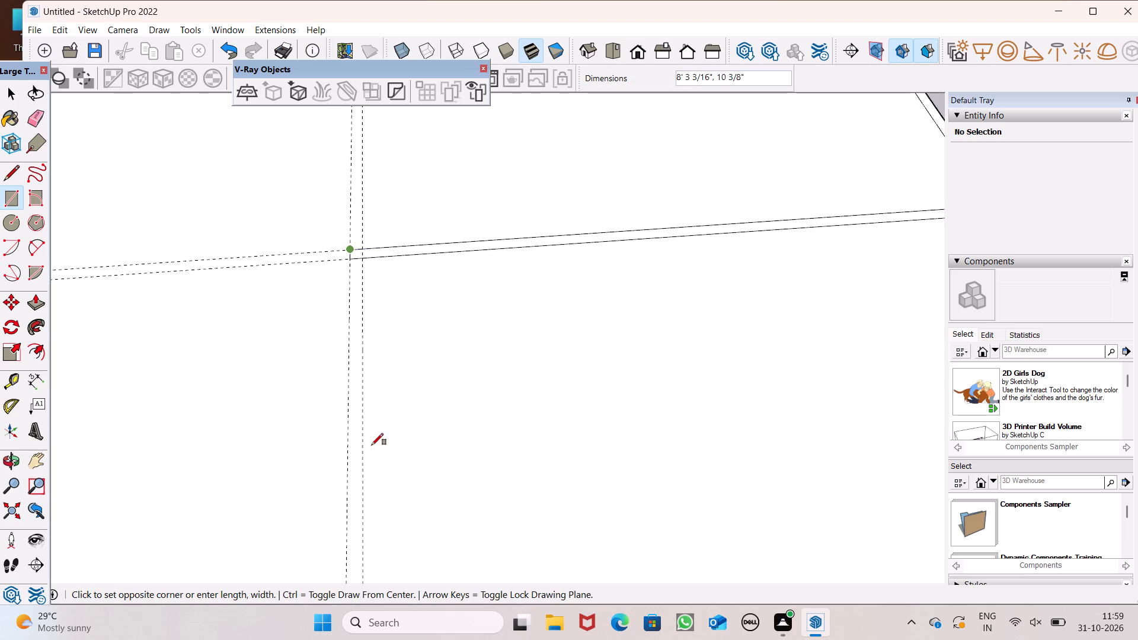
{"action": "scroll", "coordinate": [381, 421], "scroll_direction": "down", "scroll_amount": 6}
{"action": "scroll", "coordinate": [373, 558], "scroll_direction": "up", "scroll_amount": 5}
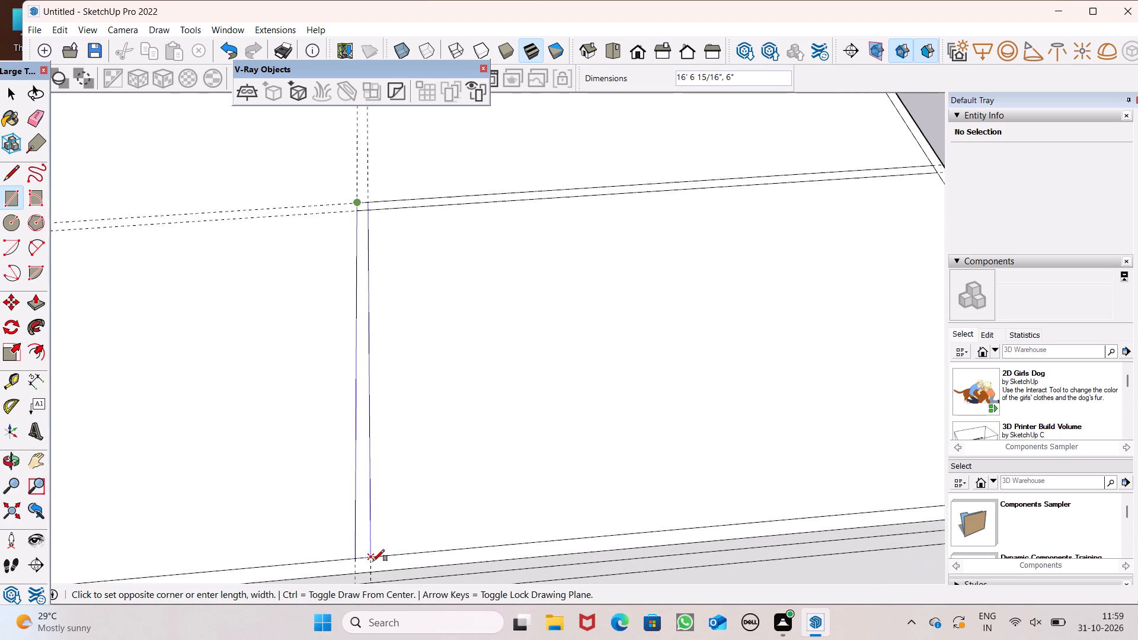
{"action": "left_click", "coordinate": [373, 561]}
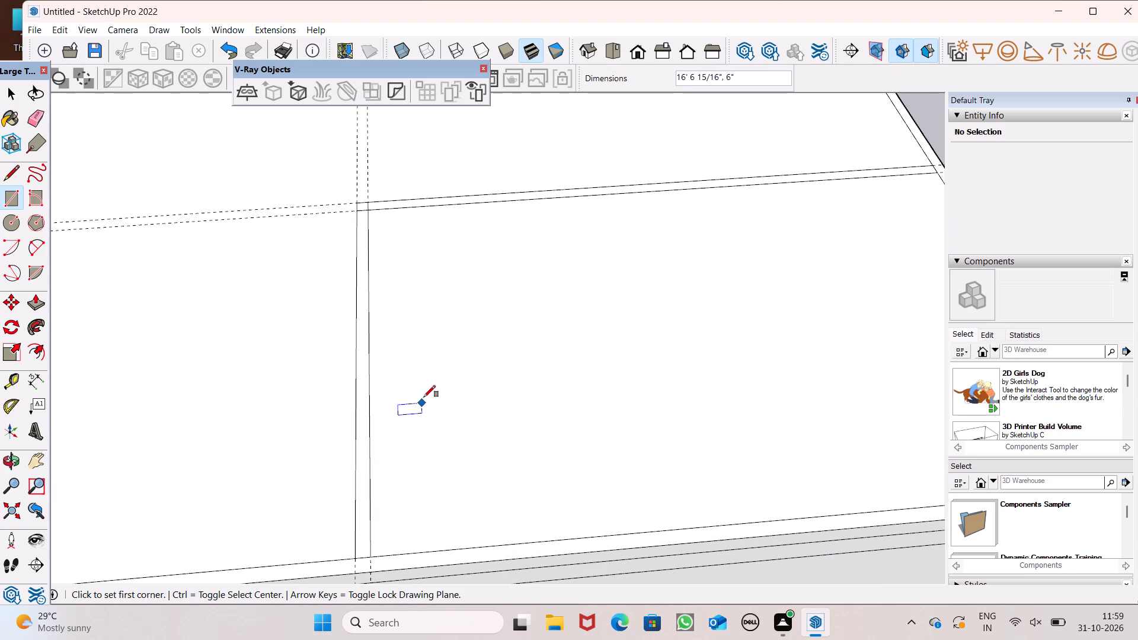
{"action": "key", "text": "space"}
Erase both pairs of construction guides crossing the roof.
{"action": "scroll", "coordinate": [353, 277], "scroll_direction": "down", "scroll_amount": 2}
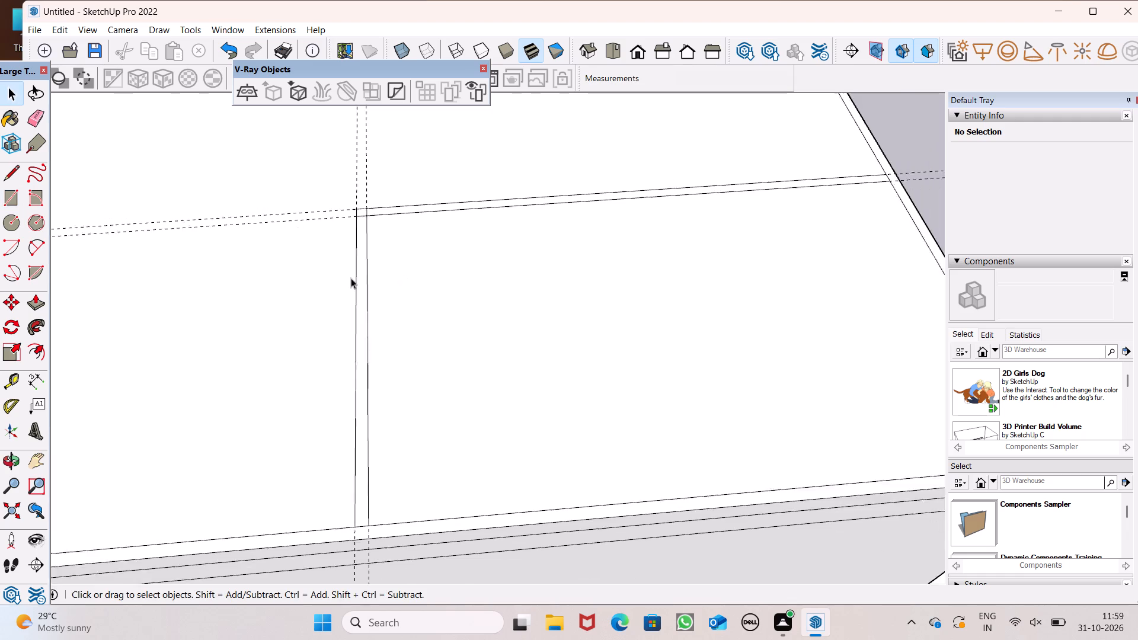
{"action": "scroll", "coordinate": [351, 278], "scroll_direction": "down", "scroll_amount": 5}
{"action": "scroll", "coordinate": [363, 353], "scroll_direction": "down", "scroll_amount": 4}
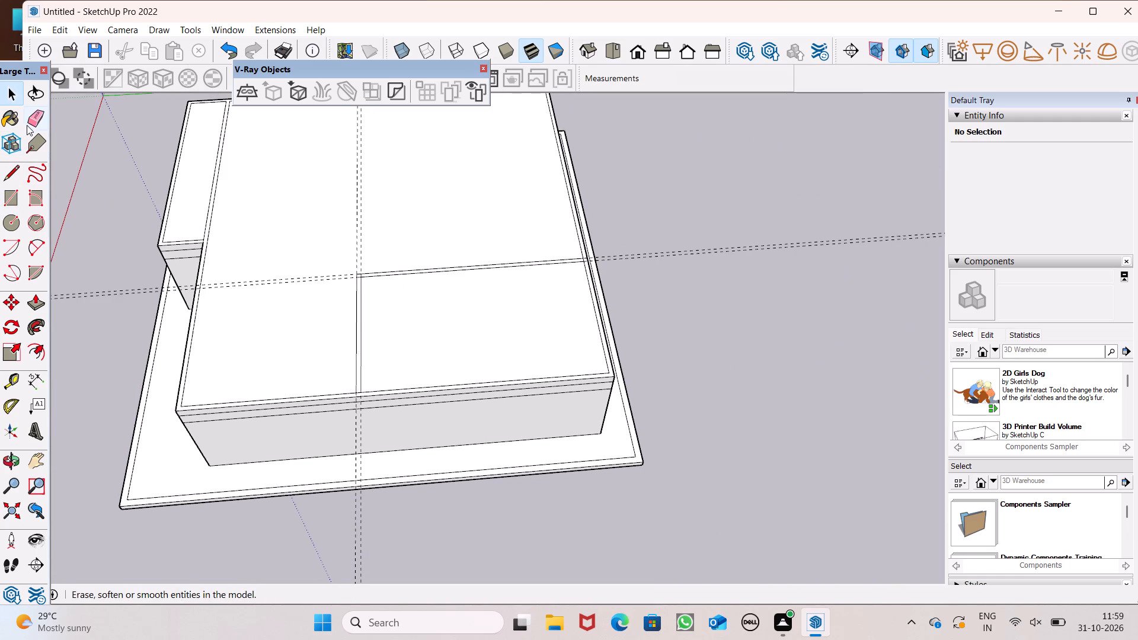
{"action": "left_click", "coordinate": [29, 123]}
{"action": "left_click_drag", "start_coordinate": [88, 273], "coordinate": [92, 296]}
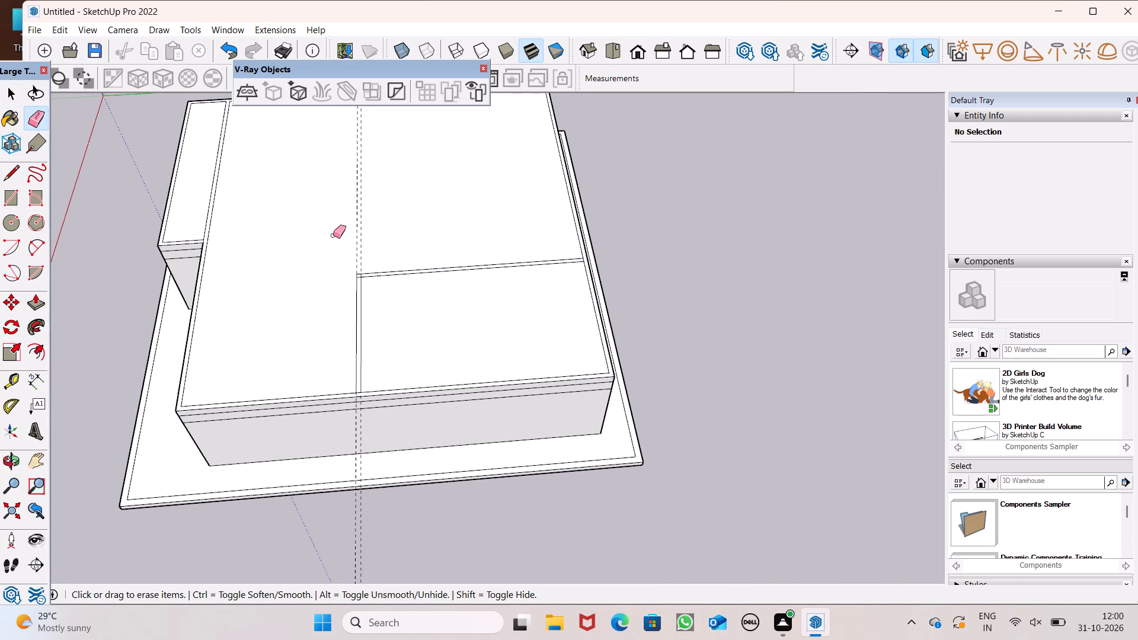
{"action": "left_click_drag", "start_coordinate": [363, 239], "coordinate": [348, 258]}
Erase the short overlap lines at the corner where the two 6" wall strips meet.
{"action": "scroll", "coordinate": [354, 308], "scroll_direction": "up", "scroll_amount": 13}
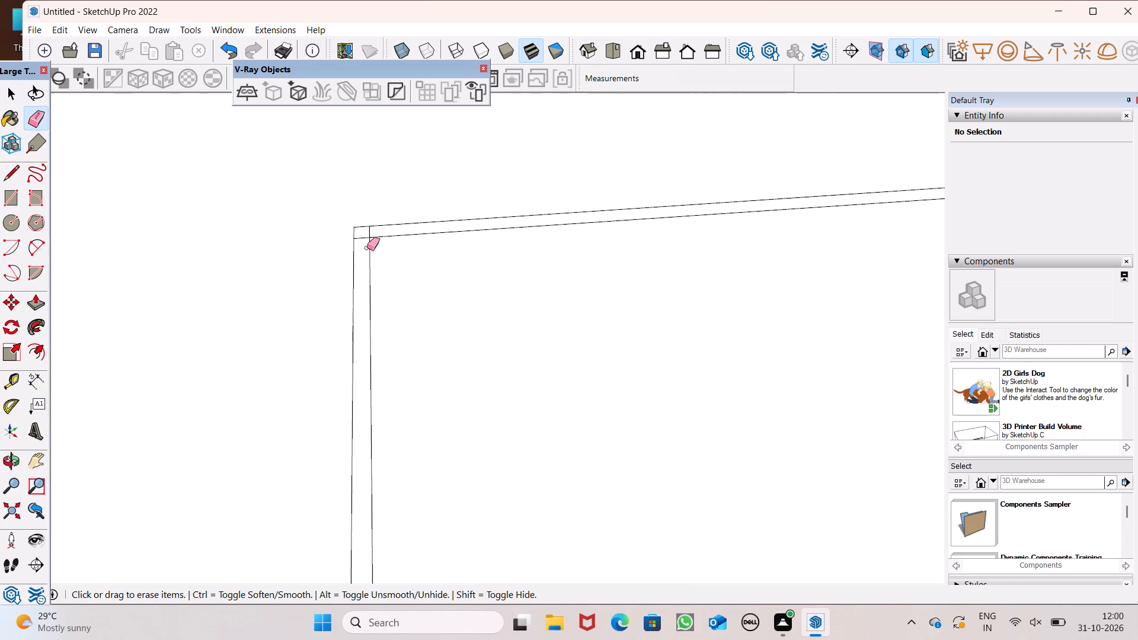
{"action": "scroll", "coordinate": [367, 247], "scroll_direction": "up", "scroll_amount": 6}
{"action": "left_click_drag", "start_coordinate": [368, 228], "coordinate": [374, 217]}
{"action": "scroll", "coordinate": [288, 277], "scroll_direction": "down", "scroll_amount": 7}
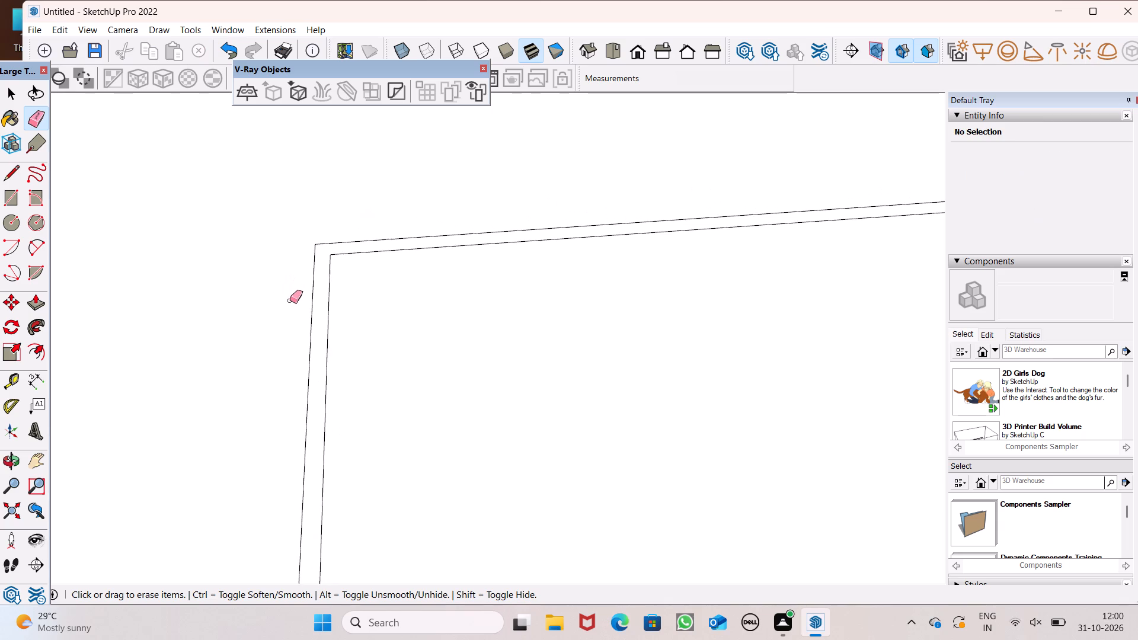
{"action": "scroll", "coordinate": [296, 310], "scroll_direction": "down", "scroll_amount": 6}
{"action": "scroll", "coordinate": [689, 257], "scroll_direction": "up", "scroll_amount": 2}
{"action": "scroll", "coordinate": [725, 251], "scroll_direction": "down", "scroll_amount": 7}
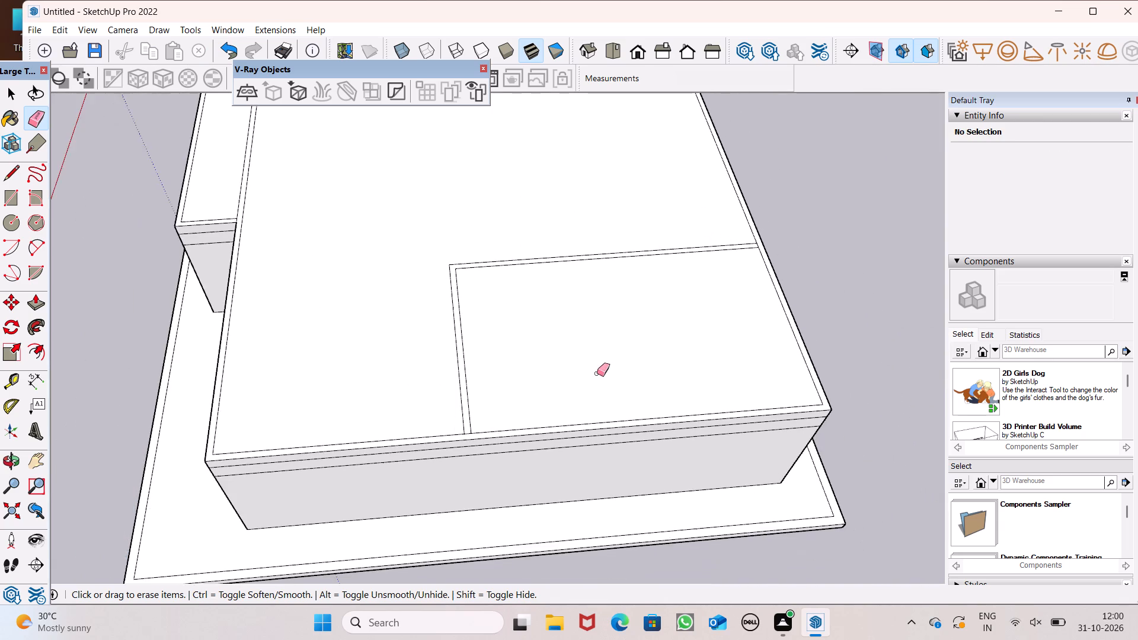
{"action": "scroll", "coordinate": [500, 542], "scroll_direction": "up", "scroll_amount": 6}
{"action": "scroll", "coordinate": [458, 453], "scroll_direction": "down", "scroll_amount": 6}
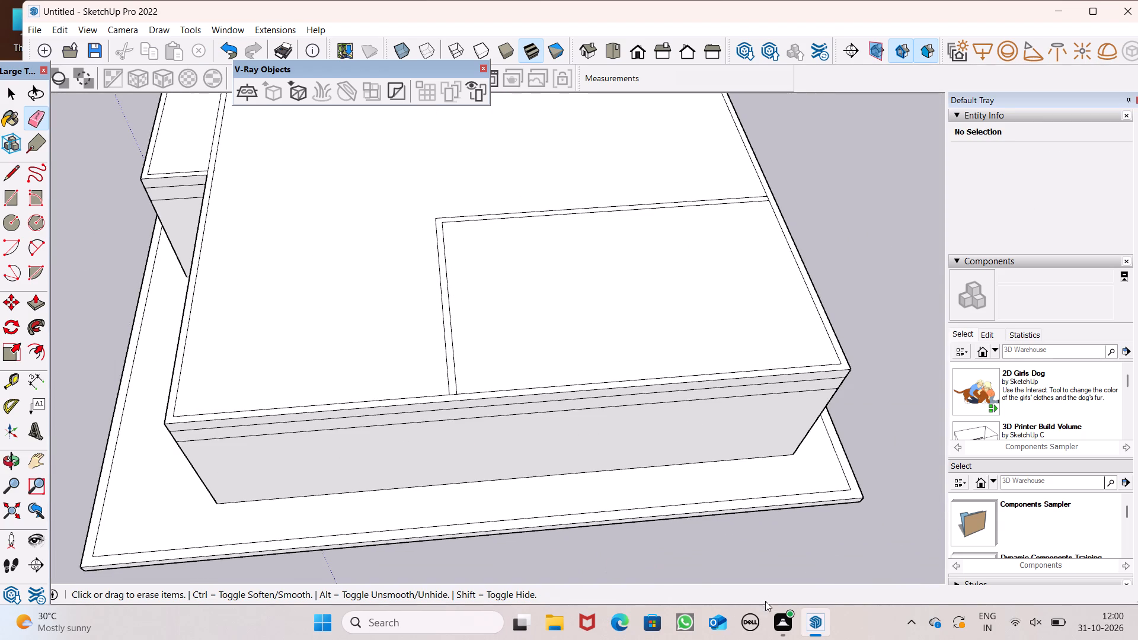
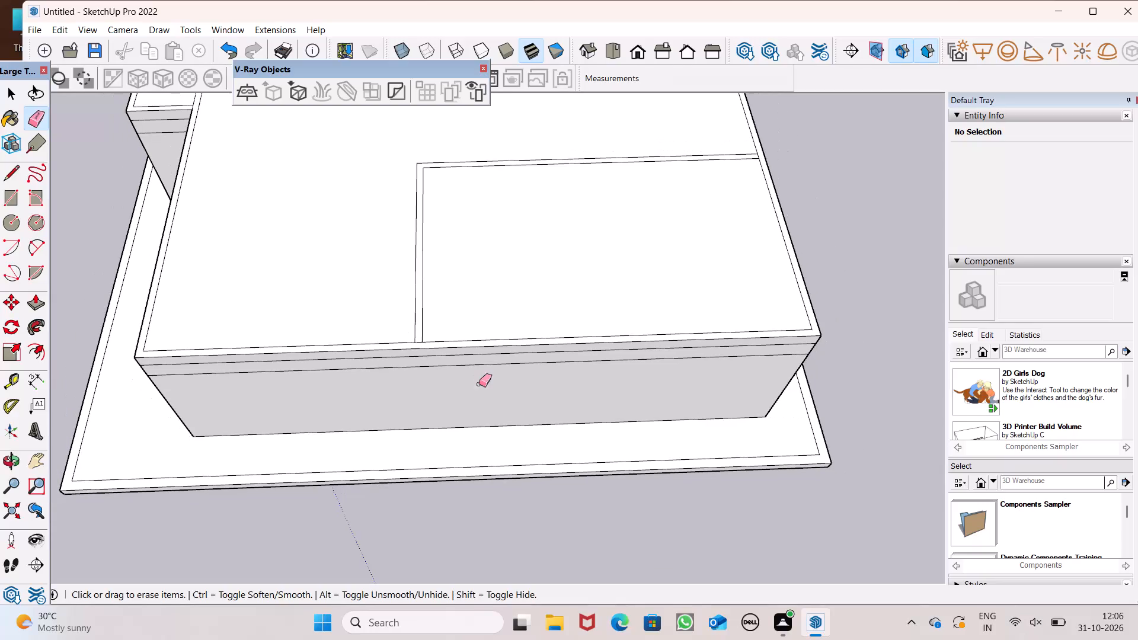
Erase the short inner rim line segments closing the ends of the two 6" wall strips, at the front rim and the side rim.
{"action": "scroll", "coordinate": [445, 391], "scroll_direction": "up", "scroll_amount": 5}
{"action": "scroll", "coordinate": [431, 367], "scroll_direction": "down", "scroll_amount": 6}
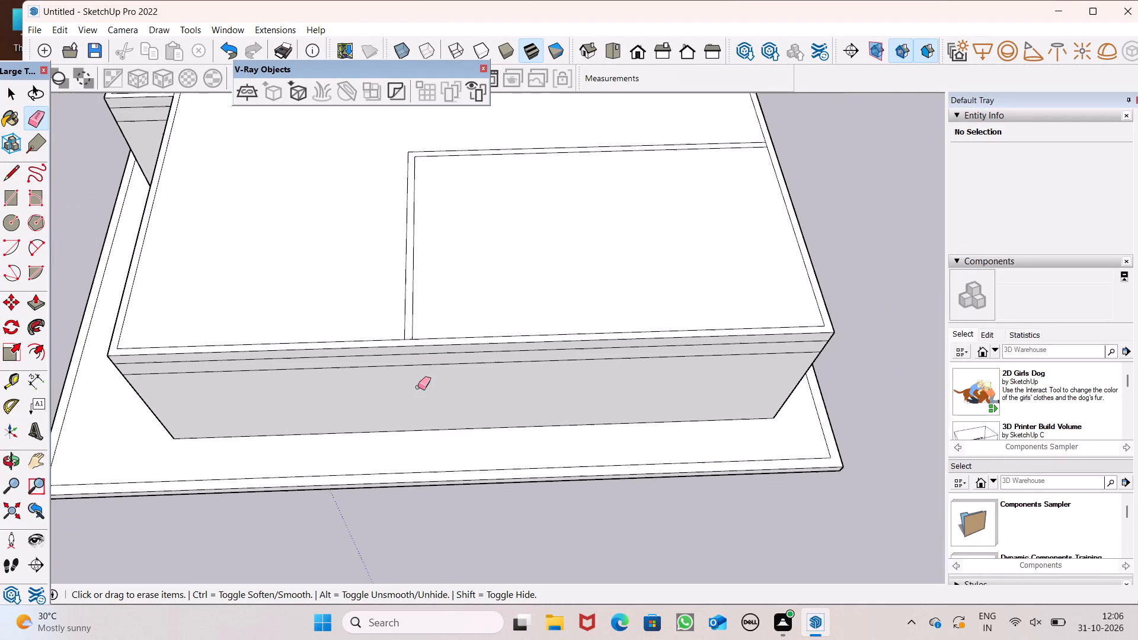
{"action": "scroll", "coordinate": [411, 353], "scroll_direction": "up", "scroll_amount": 2}
{"action": "scroll", "coordinate": [401, 334], "scroll_direction": "down", "scroll_amount": 4}
{"action": "scroll", "coordinate": [397, 330], "scroll_direction": "up", "scroll_amount": 7}
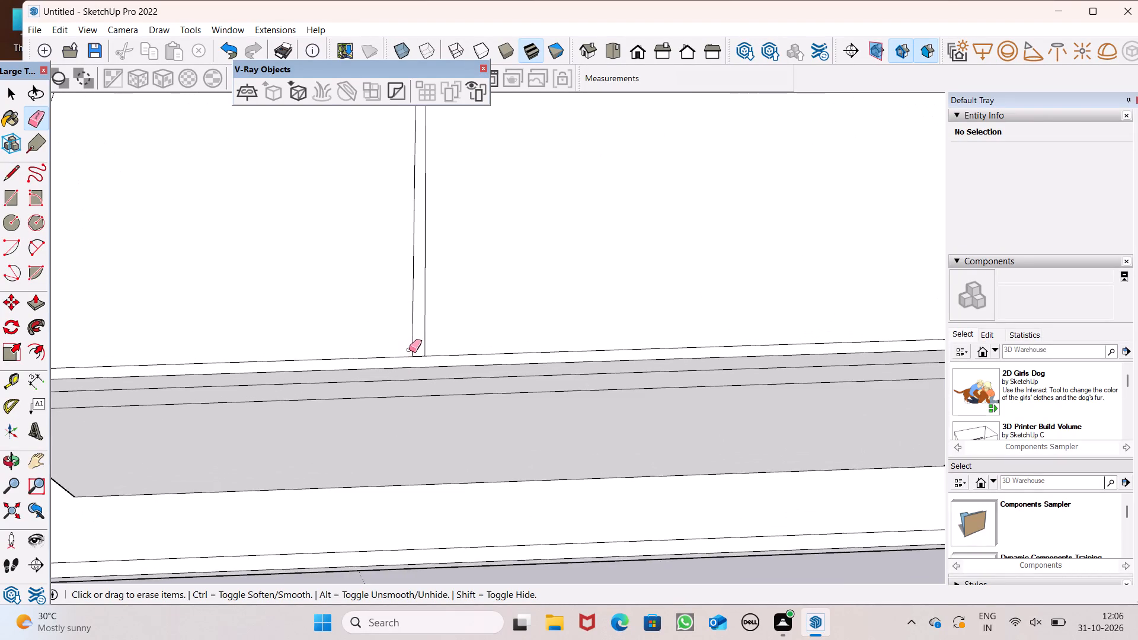
{"action": "scroll", "coordinate": [409, 350], "scroll_direction": "up", "scroll_amount": 4}
{"action": "left_click", "coordinate": [424, 358]}
{"action": "scroll", "coordinate": [414, 335], "scroll_direction": "down", "scroll_amount": 6}
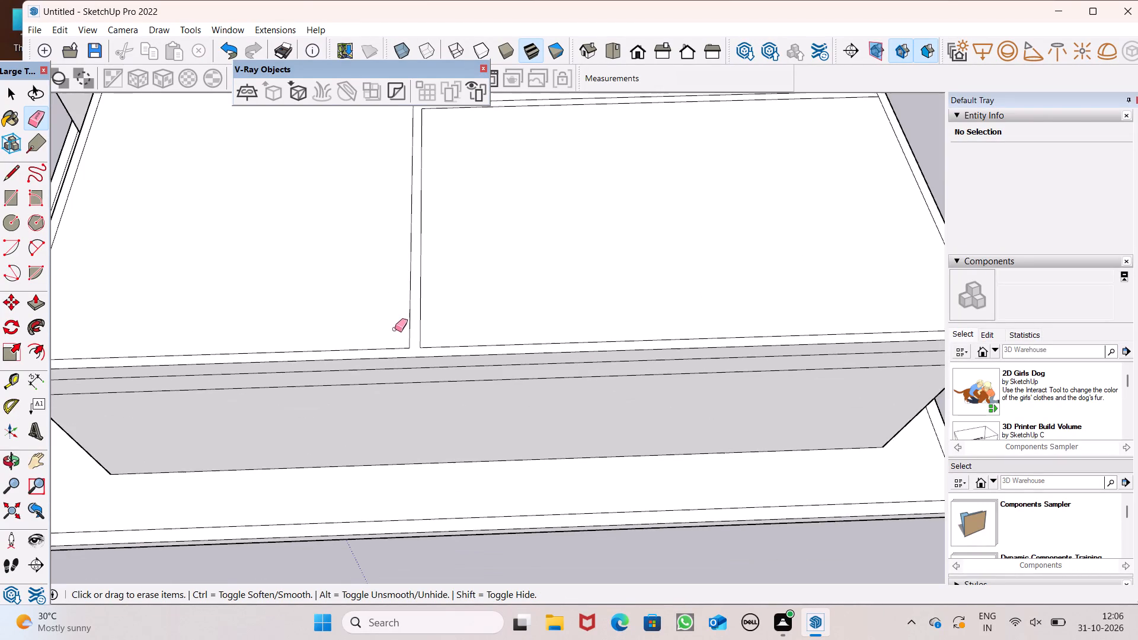
{"action": "scroll", "coordinate": [349, 277], "scroll_direction": "down", "scroll_amount": 3}
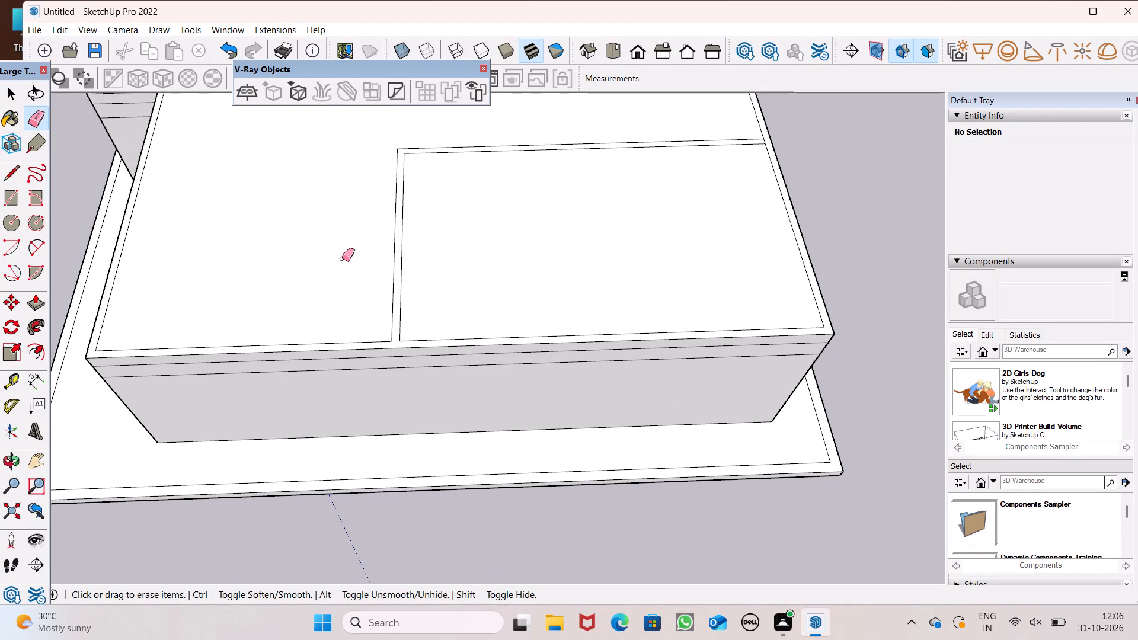
{"action": "scroll", "coordinate": [321, 295], "scroll_direction": "down", "scroll_amount": 2}
{"action": "scroll", "coordinate": [496, 171], "scroll_direction": "up", "scroll_amount": 5}
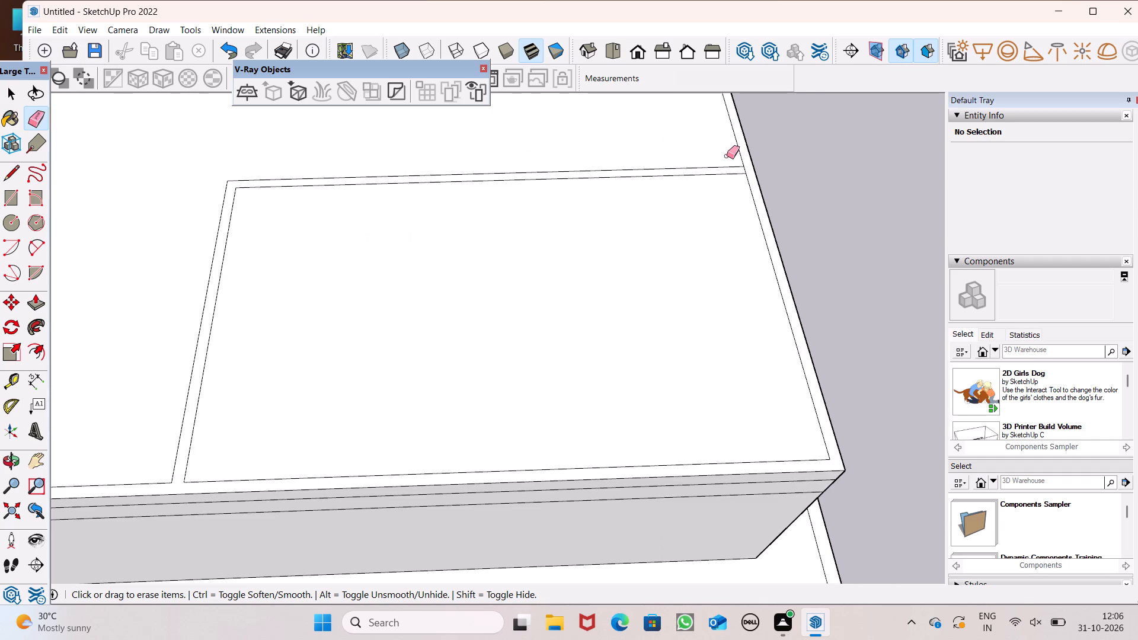
{"action": "scroll", "coordinate": [730, 158], "scroll_direction": "up", "scroll_amount": 6}
{"action": "left_click_drag", "start_coordinate": [742, 175], "coordinate": [747, 173]}
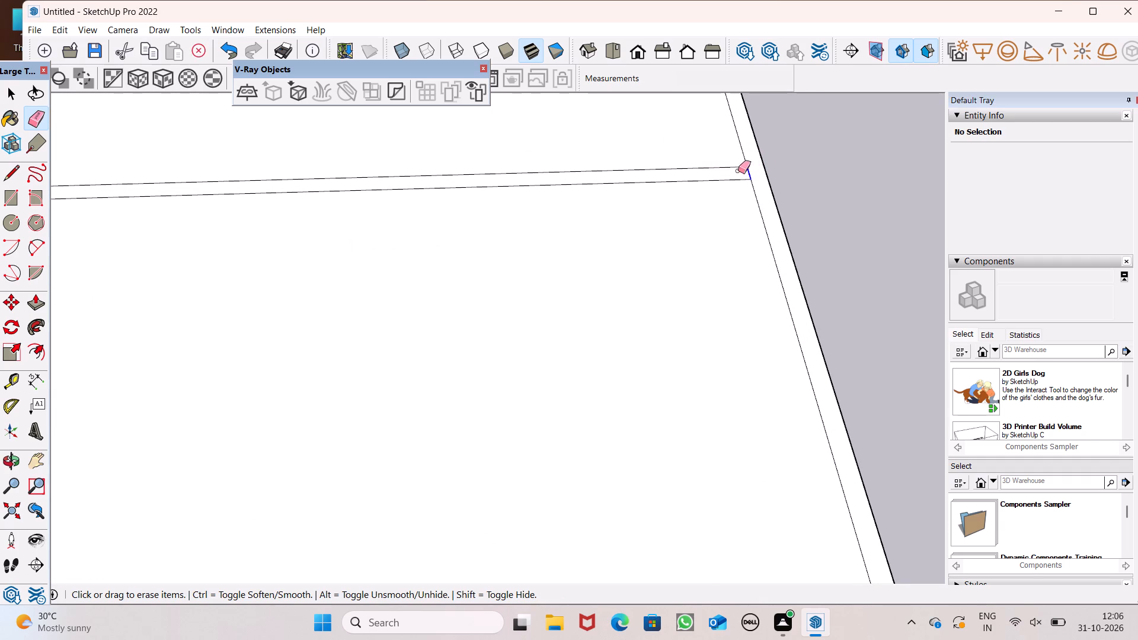
{"action": "scroll", "coordinate": [613, 204], "scroll_direction": "down", "scroll_amount": 11}
Draw two short lines, about 6" each, across the front rim to the outer edge, from the strip's inner line and from the inner rim corner.
{"action": "middle_click", "coordinate": [519, 353]}
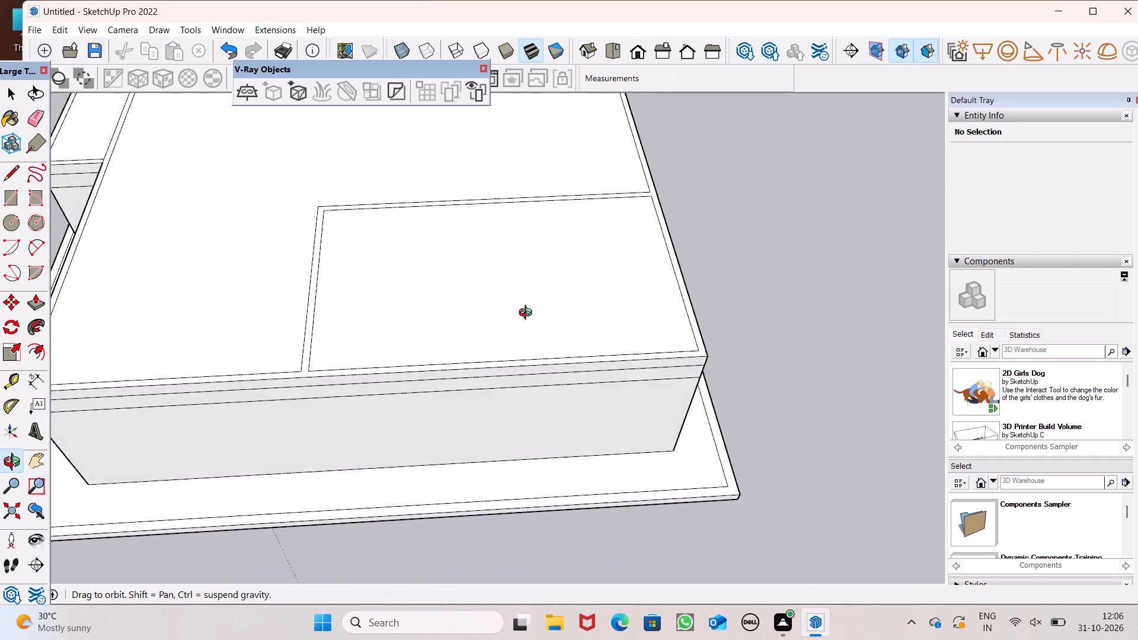
{"action": "left_click", "coordinate": [1, 174]}
{"action": "scroll", "coordinate": [199, 359], "scroll_direction": "up", "scroll_amount": 2}
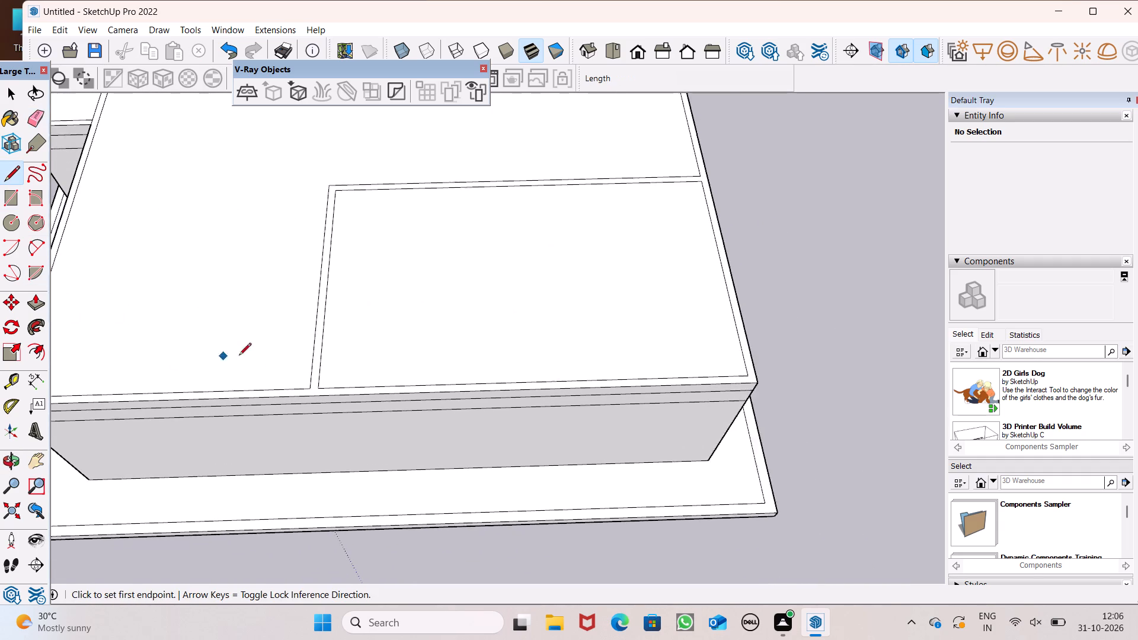
{"action": "scroll", "coordinate": [239, 356], "scroll_direction": "up", "scroll_amount": 4}
{"action": "scroll", "coordinate": [331, 413], "scroll_direction": "up", "scroll_amount": 1}
{"action": "scroll", "coordinate": [289, 395], "scroll_direction": "down", "scroll_amount": 1}
{"action": "scroll", "coordinate": [366, 434], "scroll_direction": "up", "scroll_amount": 6}
{"action": "left_click", "coordinate": [287, 365]}
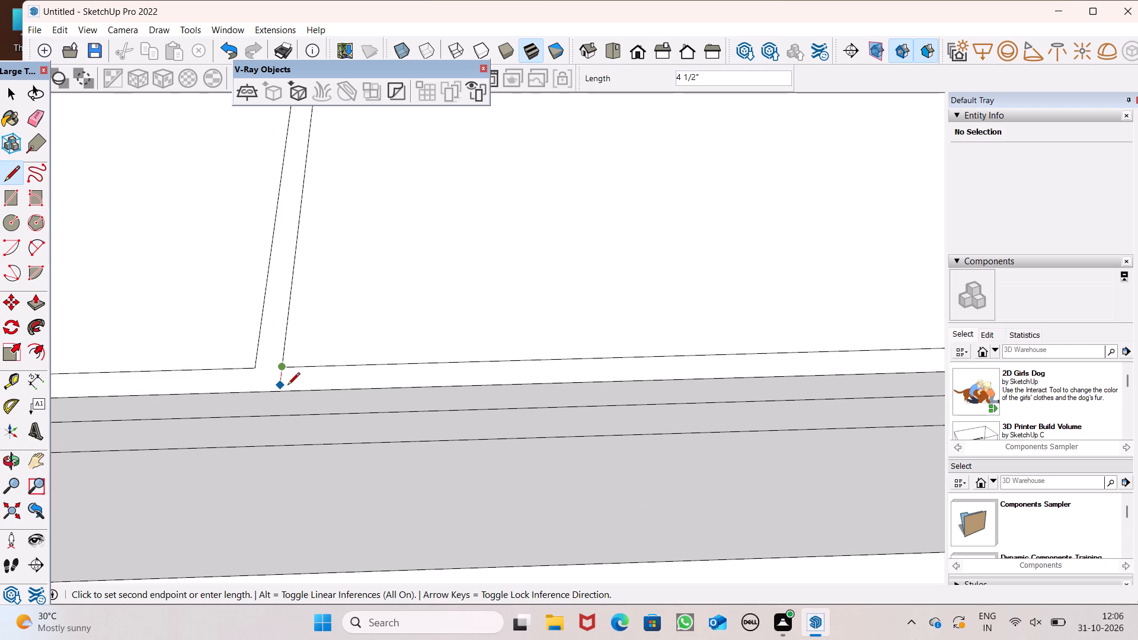
{"action": "left_click", "coordinate": [287, 390]}
{"action": "scroll", "coordinate": [226, 341], "scroll_direction": "down", "scroll_amount": 13}
{"action": "scroll", "coordinate": [573, 347], "scroll_direction": "up", "scroll_amount": 4}
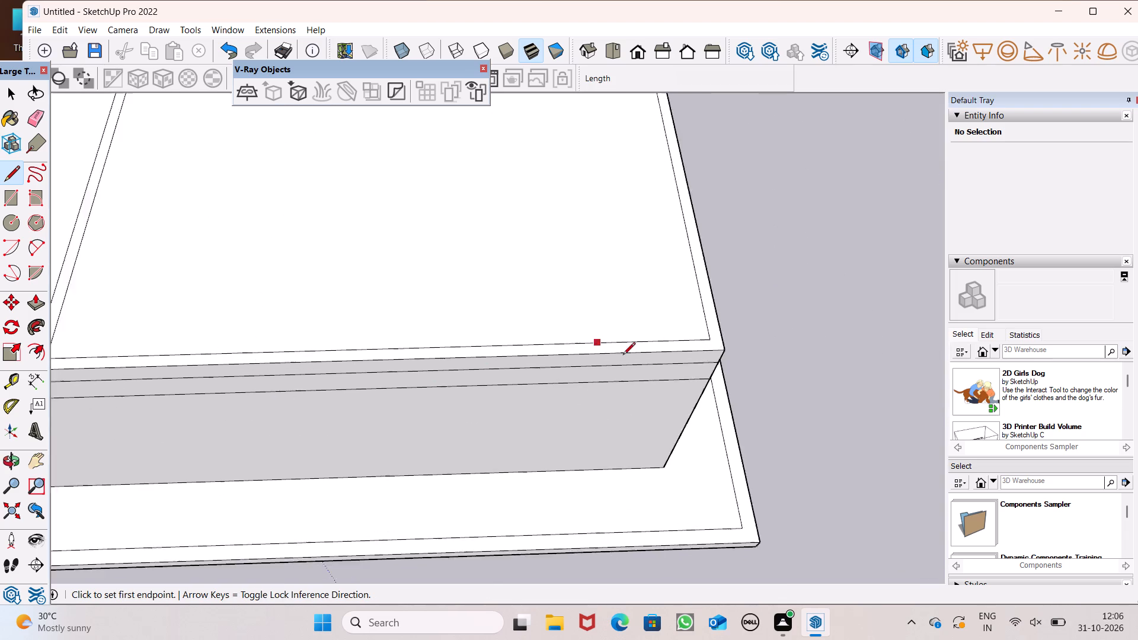
{"action": "scroll", "coordinate": [623, 356], "scroll_direction": "up", "scroll_amount": 4}
{"action": "left_click", "coordinate": [736, 334]}
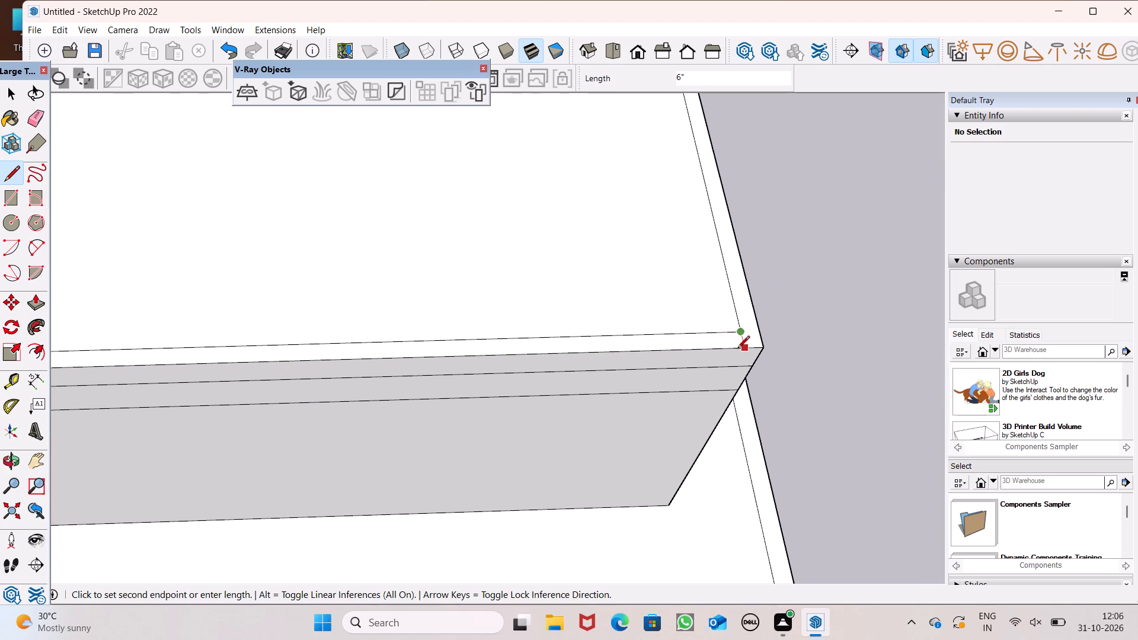
{"action": "left_click", "coordinate": [737, 349]}
{"action": "scroll", "coordinate": [680, 328], "scroll_direction": "down", "scroll_amount": 14}
{"action": "scroll", "coordinate": [448, 150], "scroll_direction": "up", "scroll_amount": 3}
{"action": "key", "text": "space"}
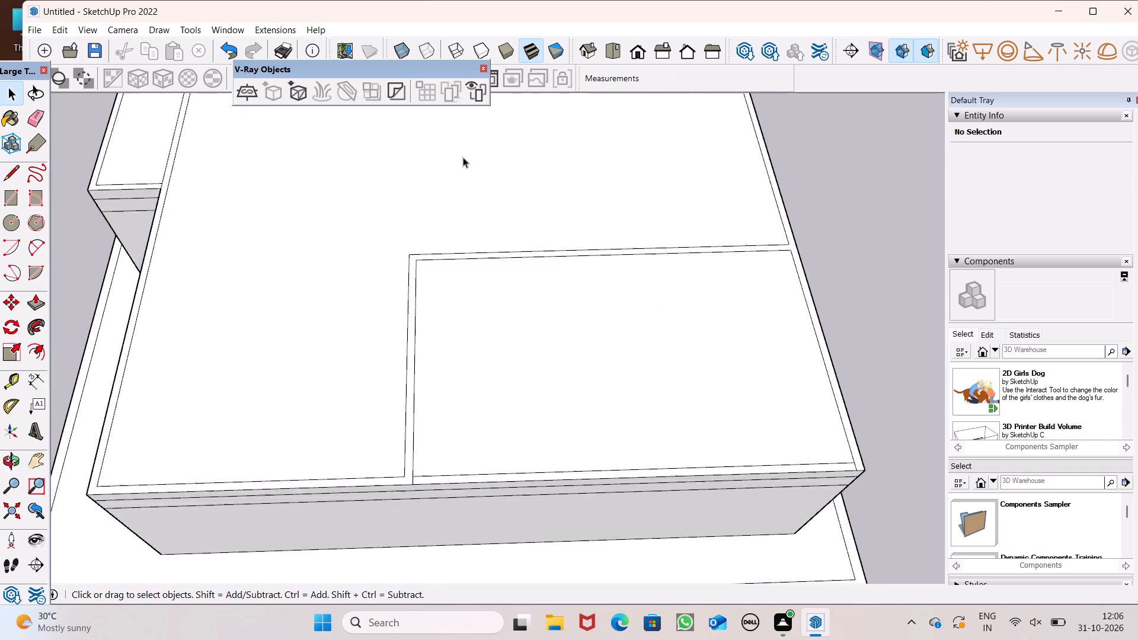
Place a guide about 8' 6 11/16" from the front inner rim line, and a second parallel guide 6" from it toward the front.
{"action": "scroll", "coordinate": [463, 157], "scroll_direction": "up", "scroll_amount": 2}
{"action": "scroll", "coordinate": [59, 278], "scroll_direction": "down", "scroll_amount": 5}
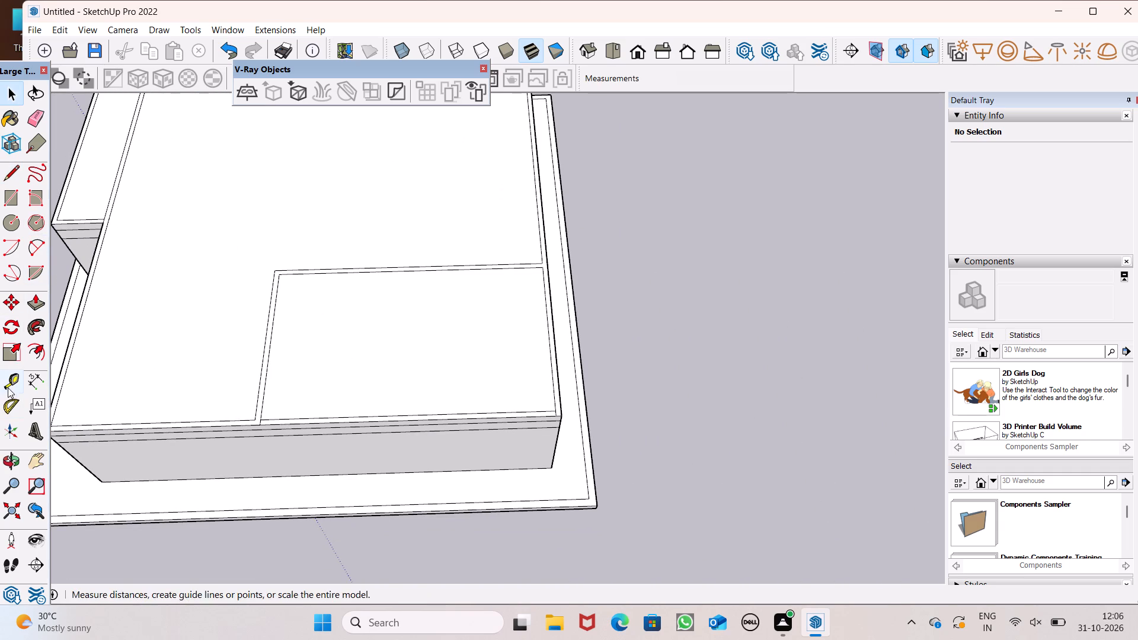
{"action": "left_click", "coordinate": [7, 385]}
{"action": "scroll", "coordinate": [261, 397], "scroll_direction": "up", "scroll_amount": 4}
{"action": "left_click", "coordinate": [321, 428]}
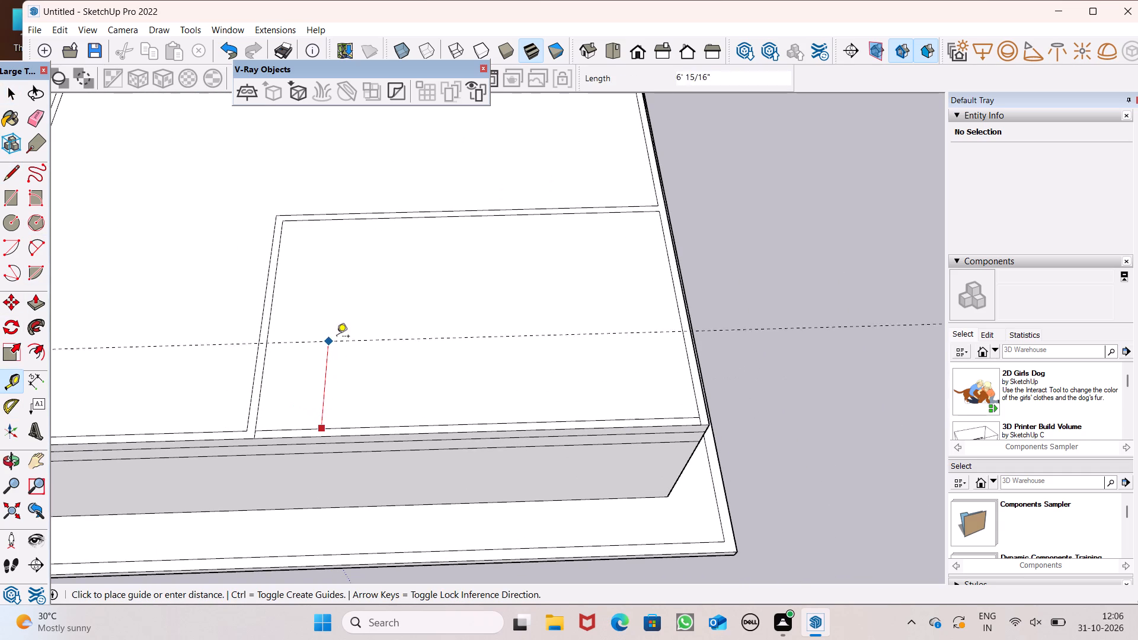
{"action": "left_click", "coordinate": [337, 309]}
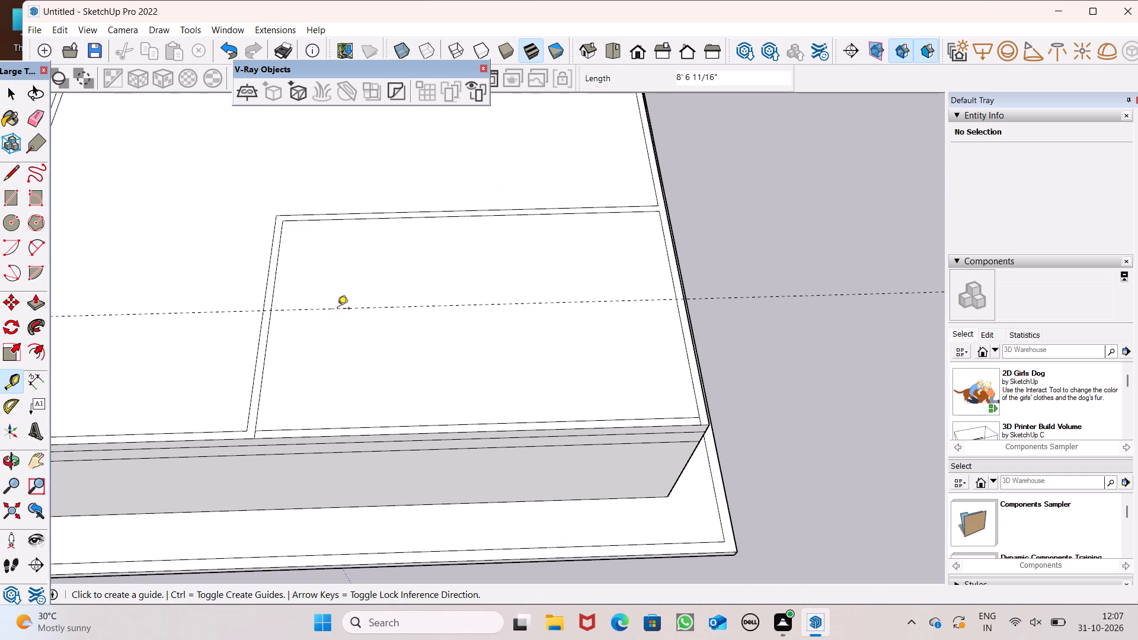
{"action": "left_click", "coordinate": [337, 309]}
{"action": "type", "text": "6\""}
{"action": "key", "text": "Return"}
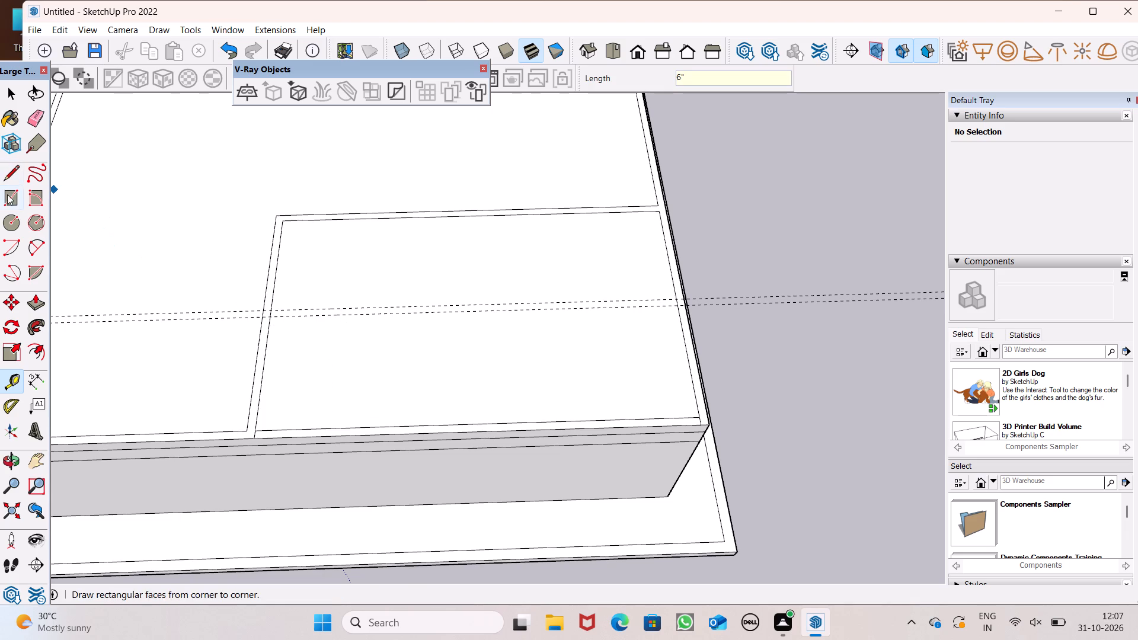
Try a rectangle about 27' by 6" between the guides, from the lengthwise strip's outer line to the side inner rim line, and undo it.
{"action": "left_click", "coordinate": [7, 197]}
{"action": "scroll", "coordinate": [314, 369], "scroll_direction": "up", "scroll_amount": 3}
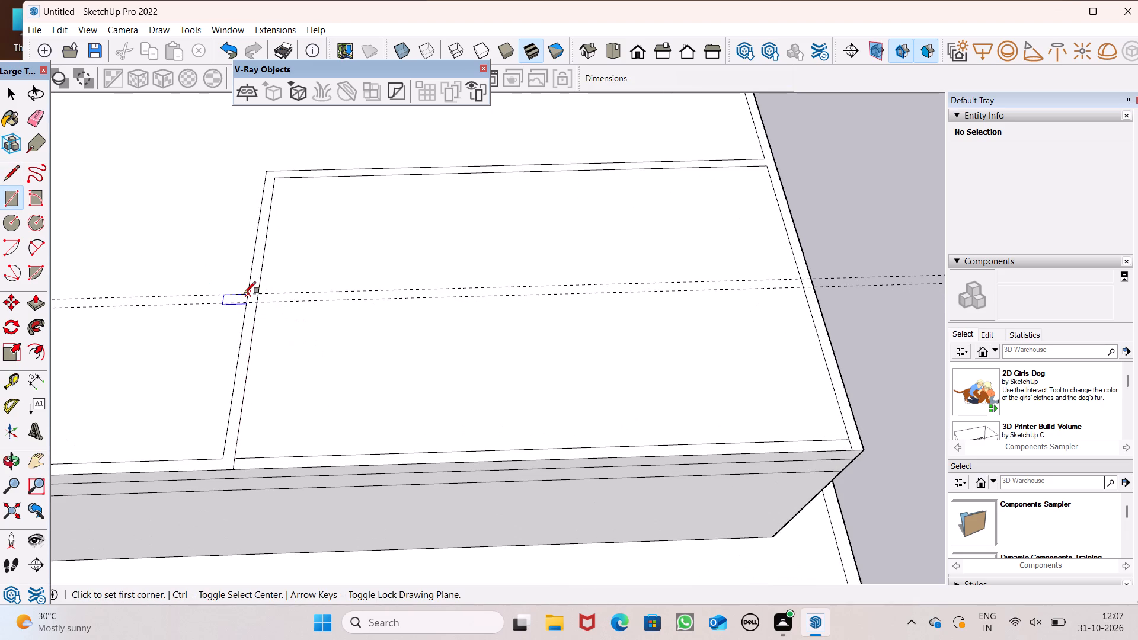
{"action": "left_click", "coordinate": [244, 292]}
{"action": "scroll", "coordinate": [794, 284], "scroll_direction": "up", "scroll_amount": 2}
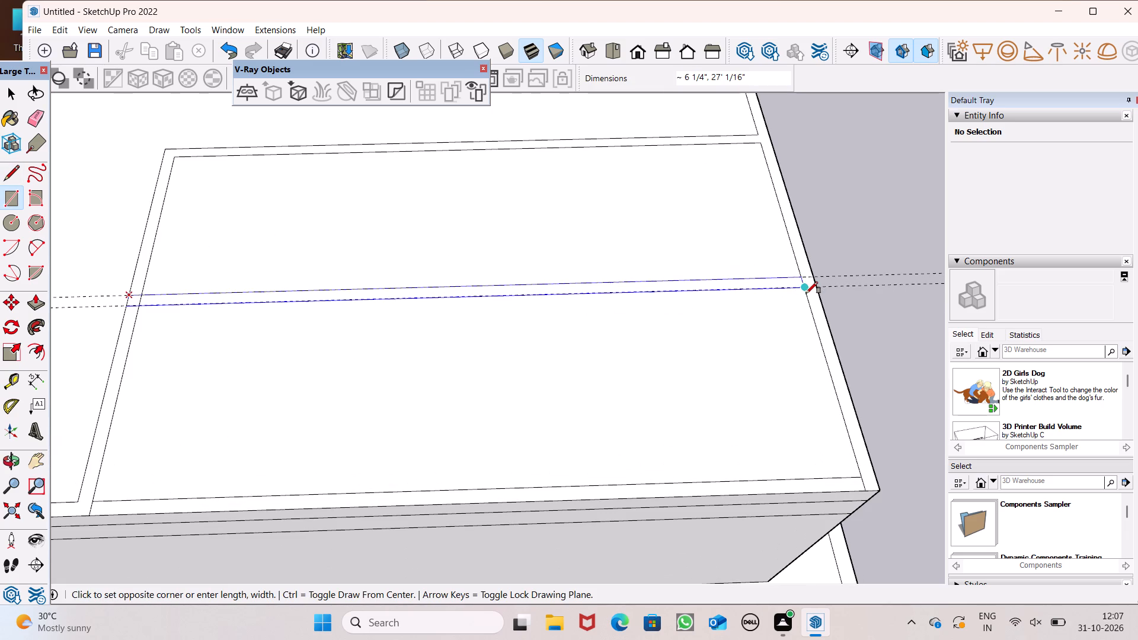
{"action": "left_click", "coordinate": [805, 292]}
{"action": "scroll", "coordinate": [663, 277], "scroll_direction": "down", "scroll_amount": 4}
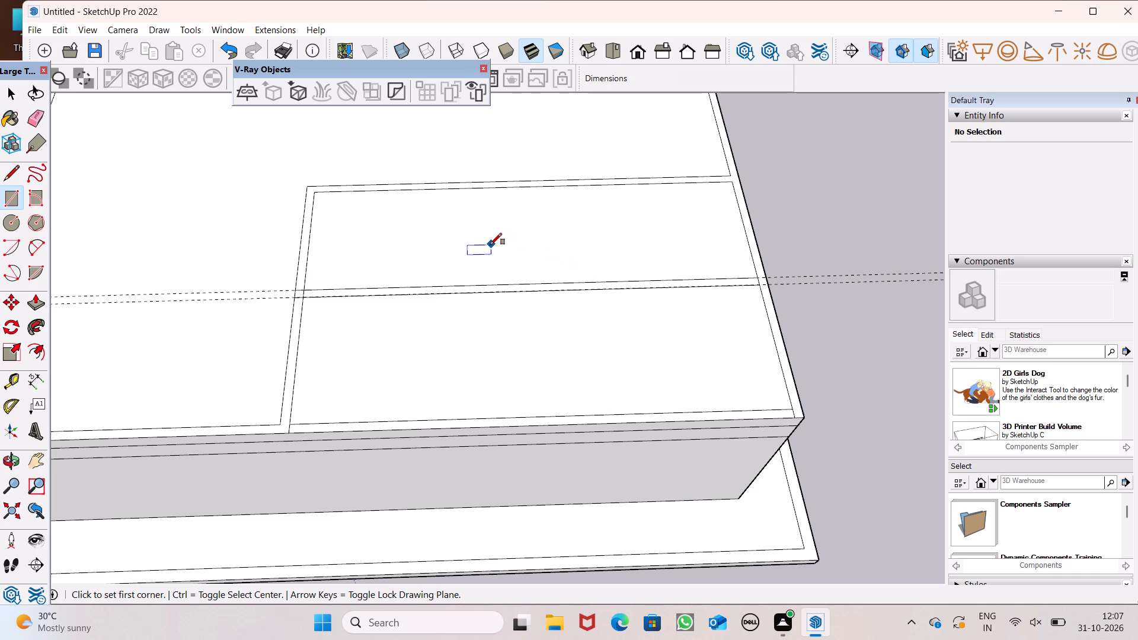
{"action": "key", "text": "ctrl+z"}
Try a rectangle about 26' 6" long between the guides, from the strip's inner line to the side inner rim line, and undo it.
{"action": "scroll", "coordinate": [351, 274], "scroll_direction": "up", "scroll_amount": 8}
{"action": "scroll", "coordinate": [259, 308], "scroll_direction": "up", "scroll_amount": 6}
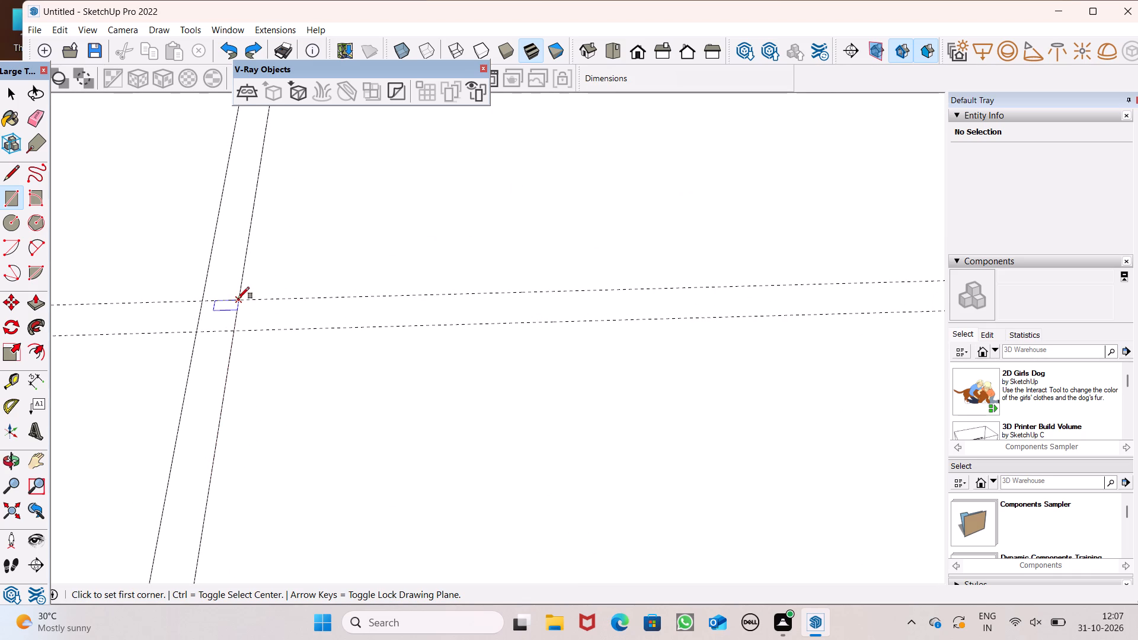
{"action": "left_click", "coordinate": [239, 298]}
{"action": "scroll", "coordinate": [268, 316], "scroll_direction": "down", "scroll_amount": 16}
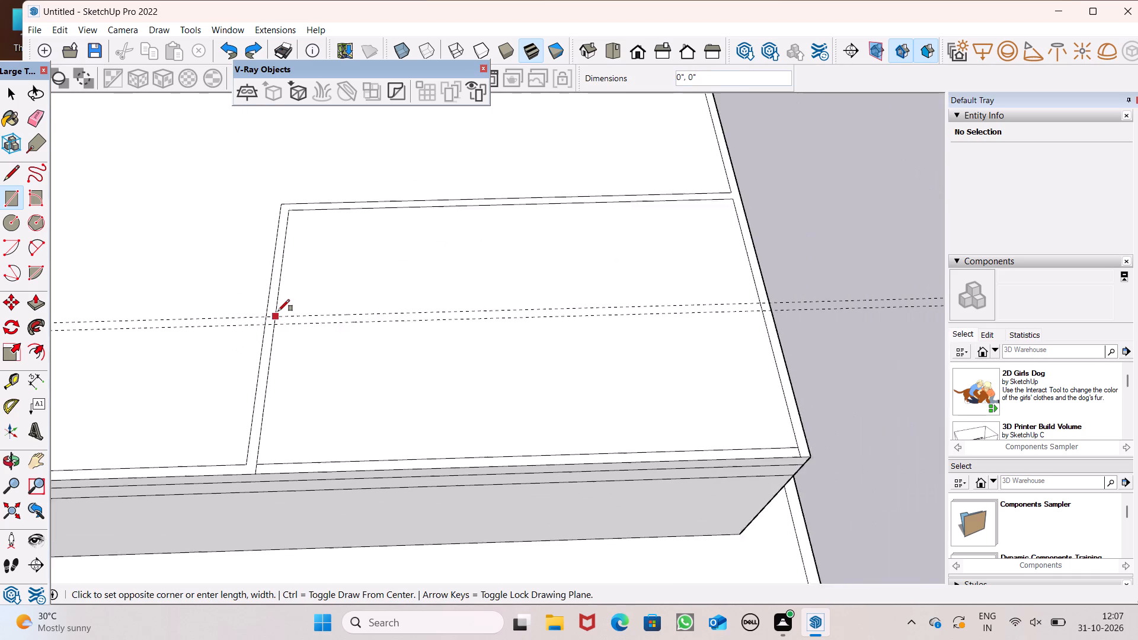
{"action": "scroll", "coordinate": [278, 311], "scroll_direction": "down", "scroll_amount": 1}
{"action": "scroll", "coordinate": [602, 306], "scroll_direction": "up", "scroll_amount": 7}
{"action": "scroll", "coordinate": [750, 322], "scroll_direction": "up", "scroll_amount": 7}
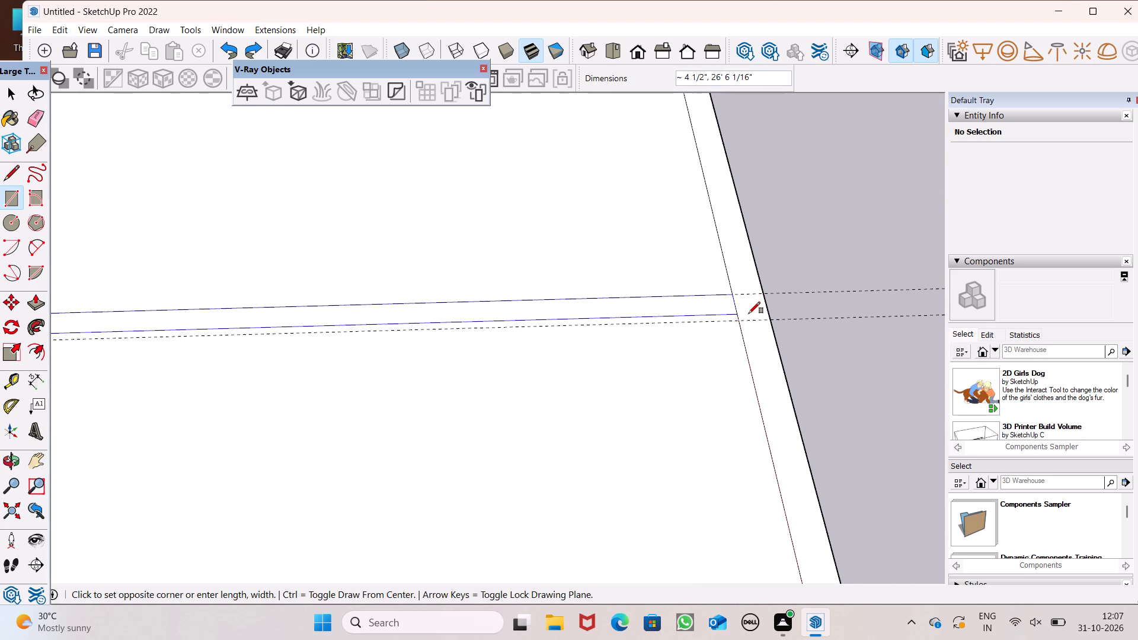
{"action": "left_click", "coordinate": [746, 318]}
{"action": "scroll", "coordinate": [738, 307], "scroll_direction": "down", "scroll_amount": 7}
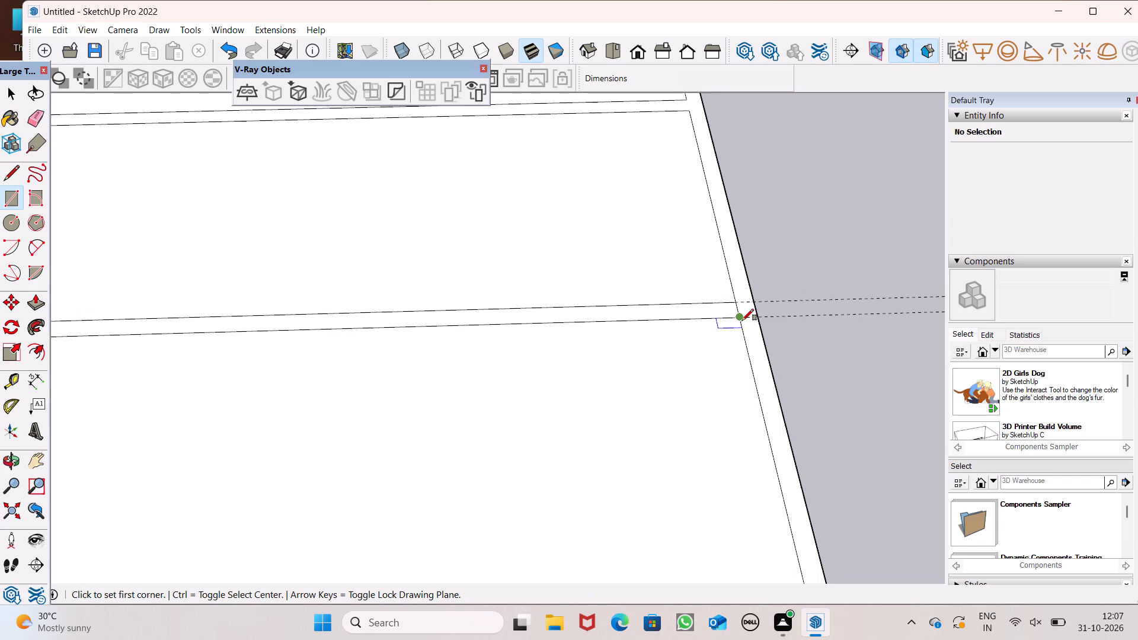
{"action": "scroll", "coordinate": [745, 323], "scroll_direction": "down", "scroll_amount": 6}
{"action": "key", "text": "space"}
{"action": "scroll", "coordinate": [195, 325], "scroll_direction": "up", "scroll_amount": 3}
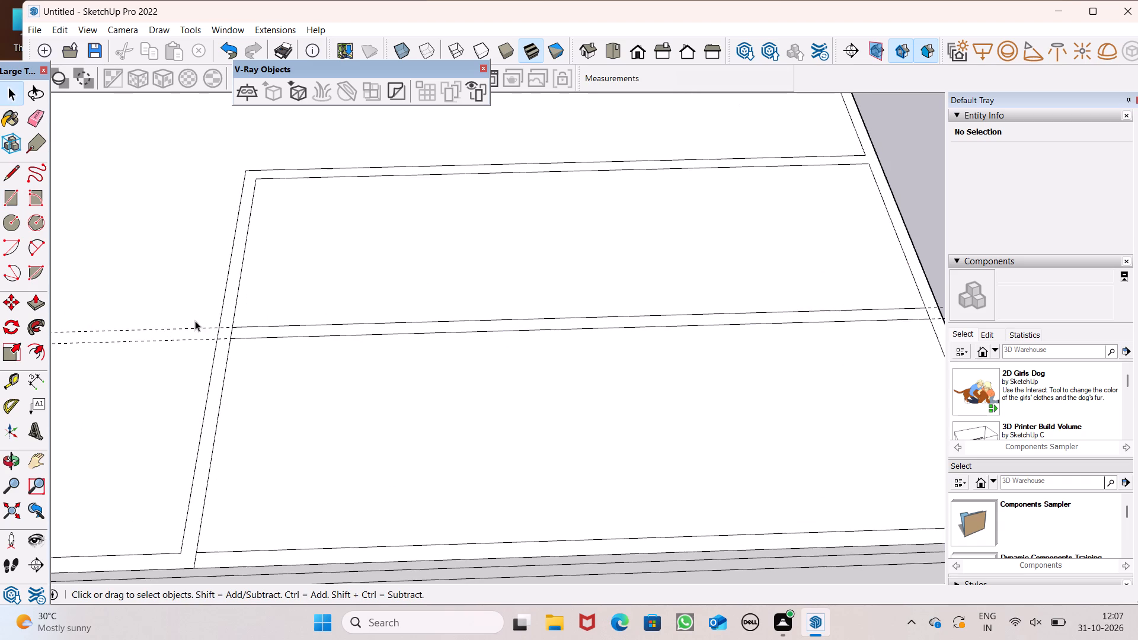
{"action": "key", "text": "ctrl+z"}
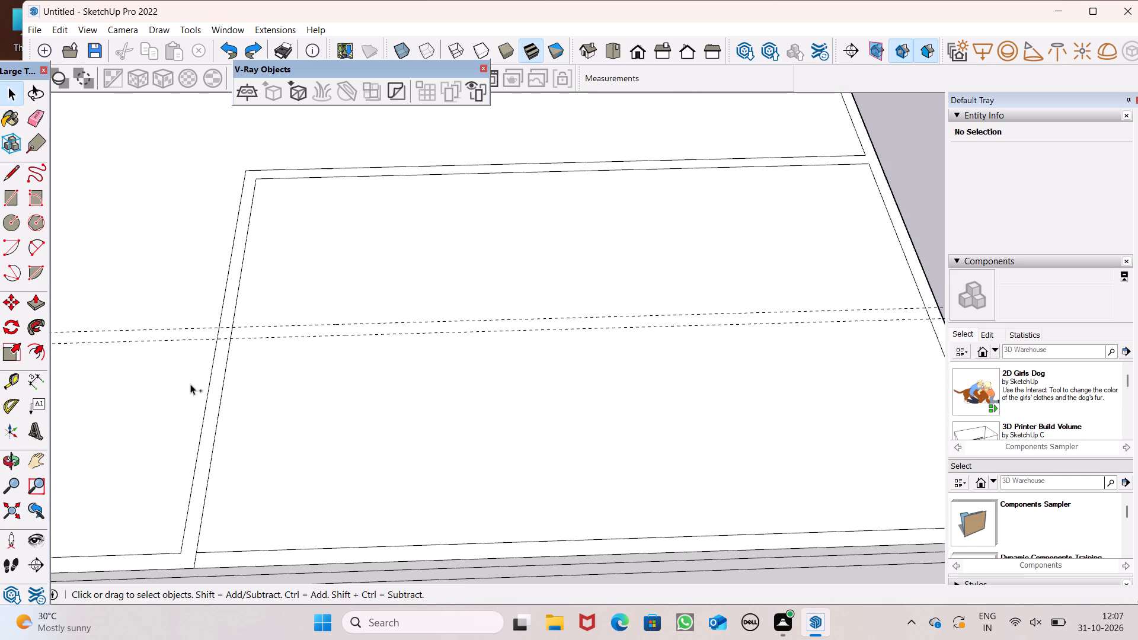
Draw a rectangle about 27' by 6" between the two guides, from the strip's outer line to the side inner rim line.
{"action": "left_click", "coordinate": [13, 204]}
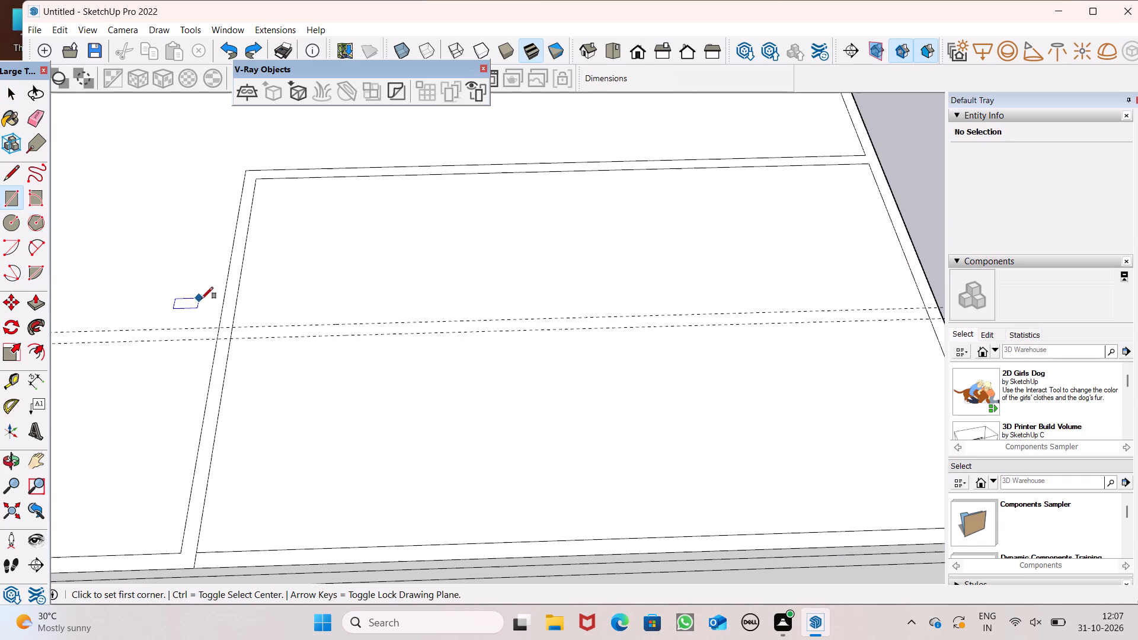
{"action": "left_click", "coordinate": [217, 324]}
{"action": "scroll", "coordinate": [357, 352], "scroll_direction": "down", "scroll_amount": 1}
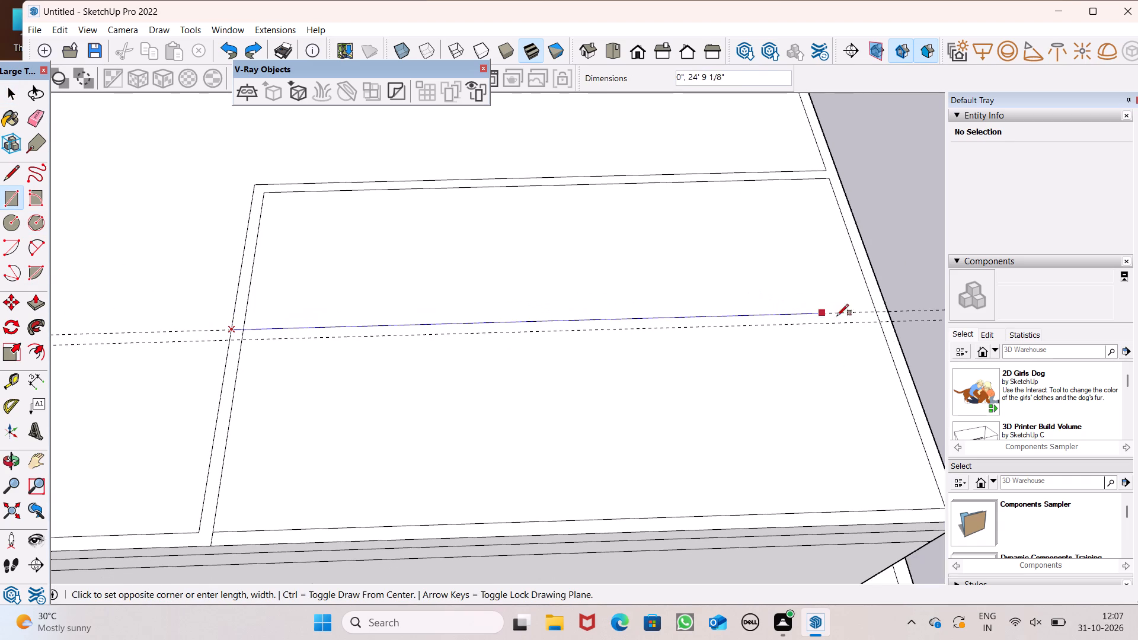
{"action": "left_click", "coordinate": [875, 323]}
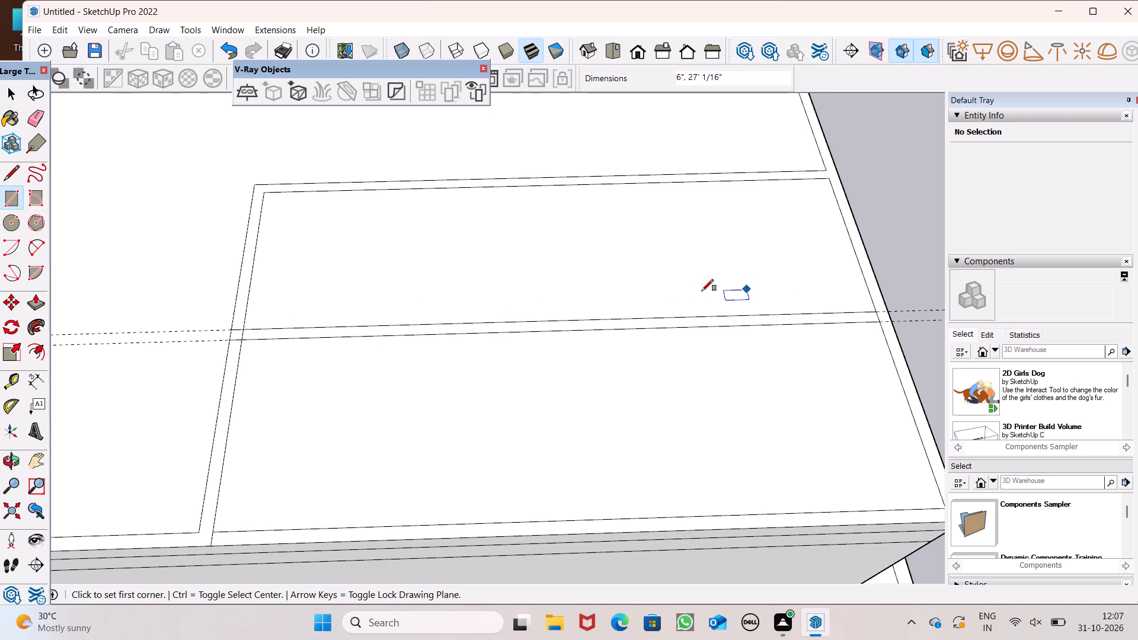
Erase the two parallel construction guides running along the new dividing strip.
{"action": "scroll", "coordinate": [660, 327], "scroll_direction": "down", "scroll_amount": 3}
{"action": "left_click", "coordinate": [27, 122]}
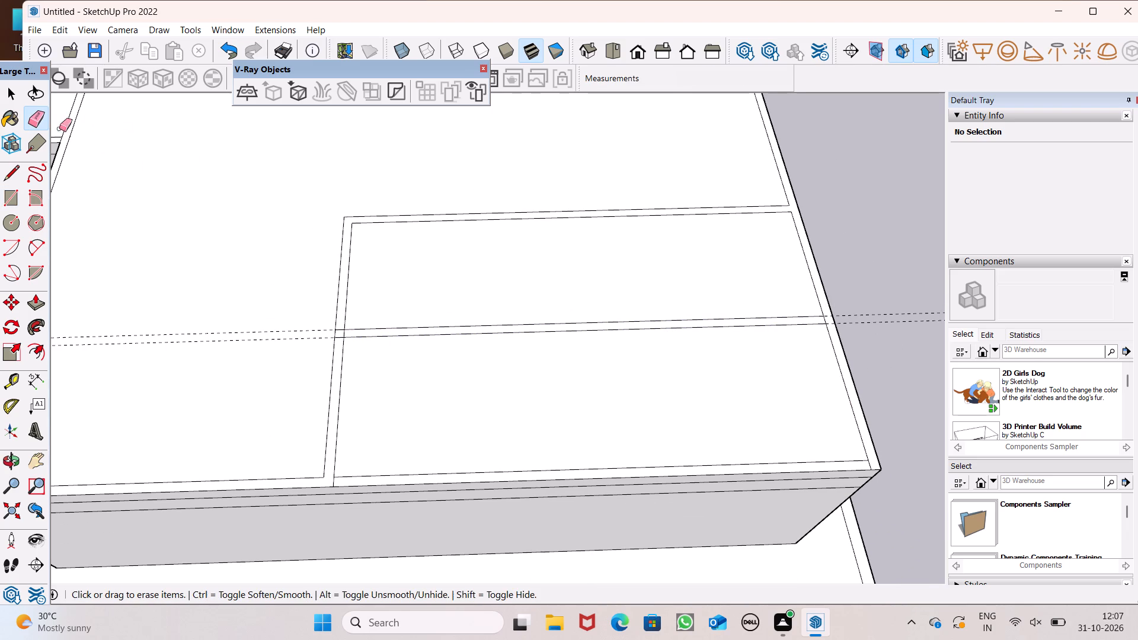
{"action": "left_click_drag", "start_coordinate": [196, 295], "coordinate": [221, 350]}
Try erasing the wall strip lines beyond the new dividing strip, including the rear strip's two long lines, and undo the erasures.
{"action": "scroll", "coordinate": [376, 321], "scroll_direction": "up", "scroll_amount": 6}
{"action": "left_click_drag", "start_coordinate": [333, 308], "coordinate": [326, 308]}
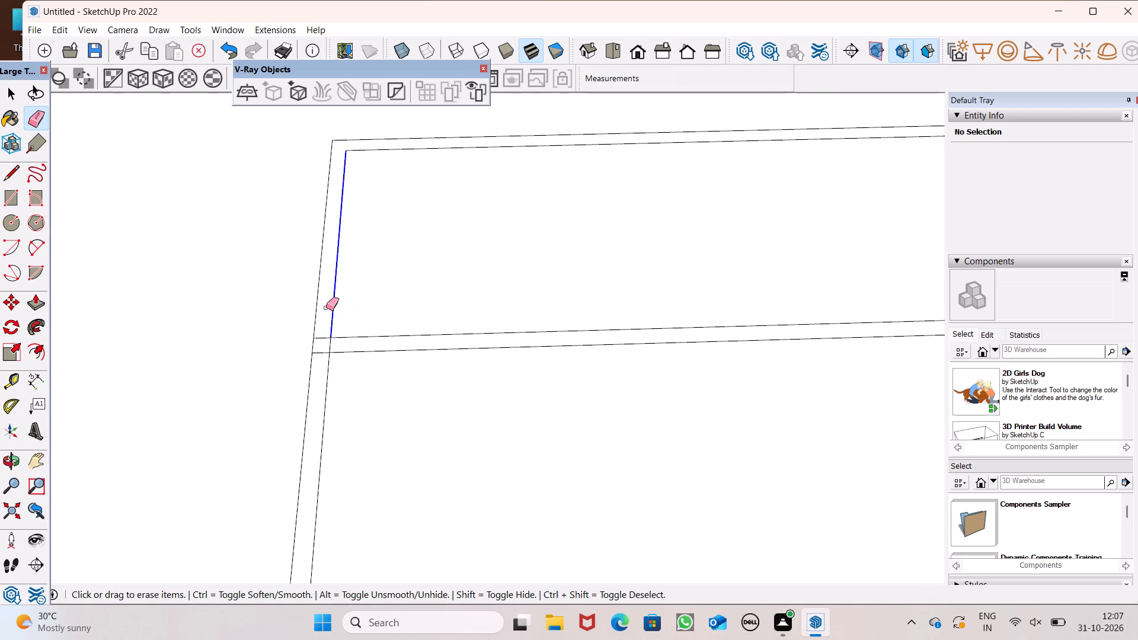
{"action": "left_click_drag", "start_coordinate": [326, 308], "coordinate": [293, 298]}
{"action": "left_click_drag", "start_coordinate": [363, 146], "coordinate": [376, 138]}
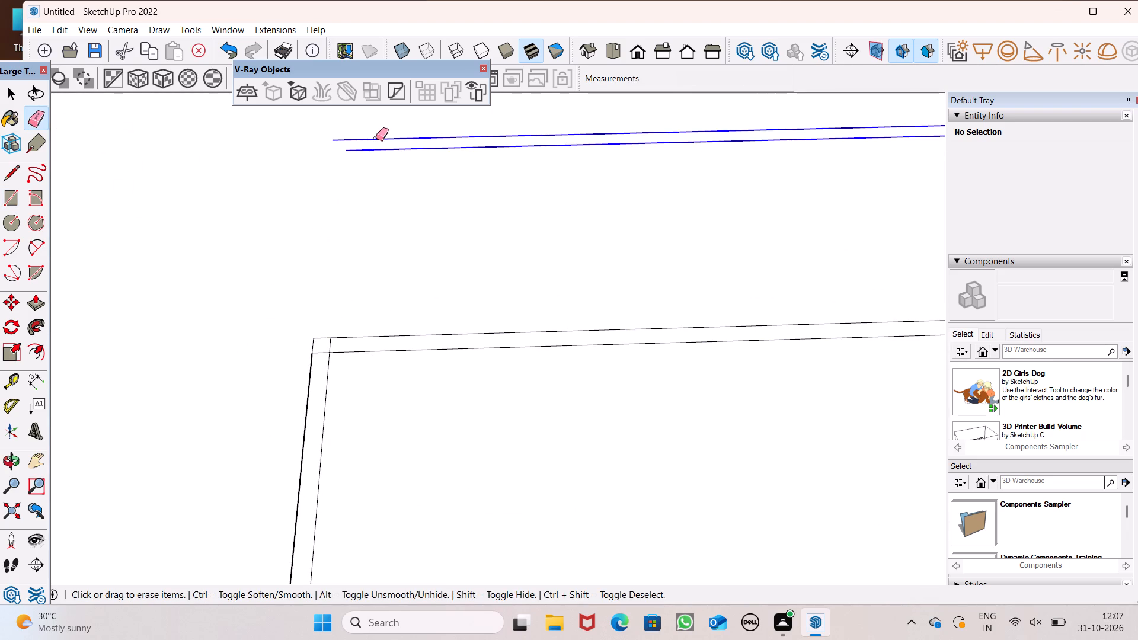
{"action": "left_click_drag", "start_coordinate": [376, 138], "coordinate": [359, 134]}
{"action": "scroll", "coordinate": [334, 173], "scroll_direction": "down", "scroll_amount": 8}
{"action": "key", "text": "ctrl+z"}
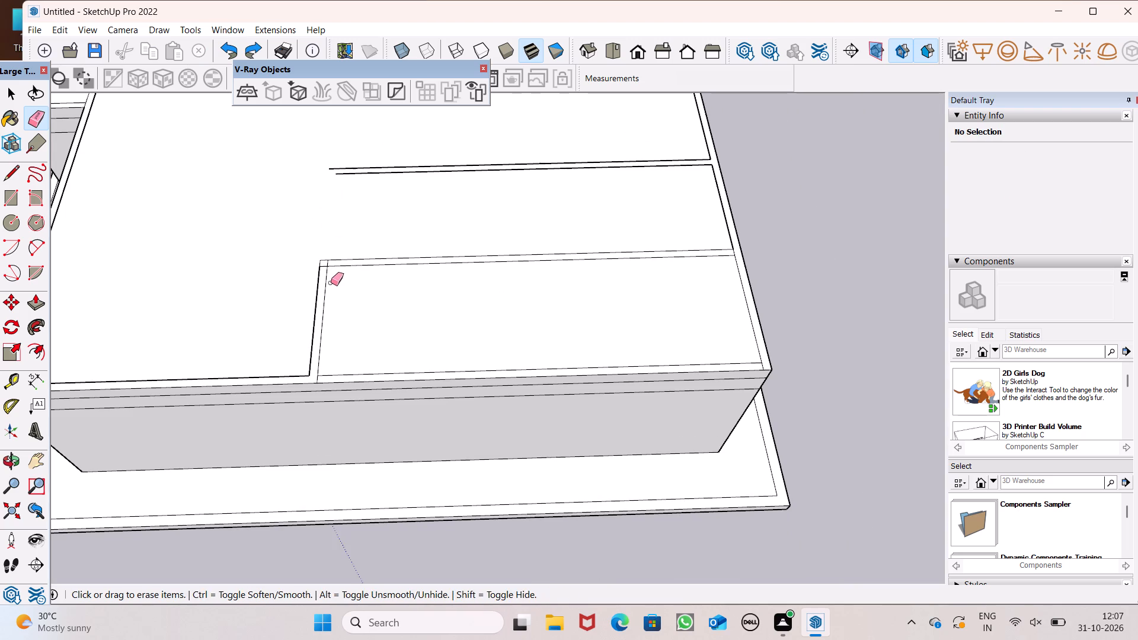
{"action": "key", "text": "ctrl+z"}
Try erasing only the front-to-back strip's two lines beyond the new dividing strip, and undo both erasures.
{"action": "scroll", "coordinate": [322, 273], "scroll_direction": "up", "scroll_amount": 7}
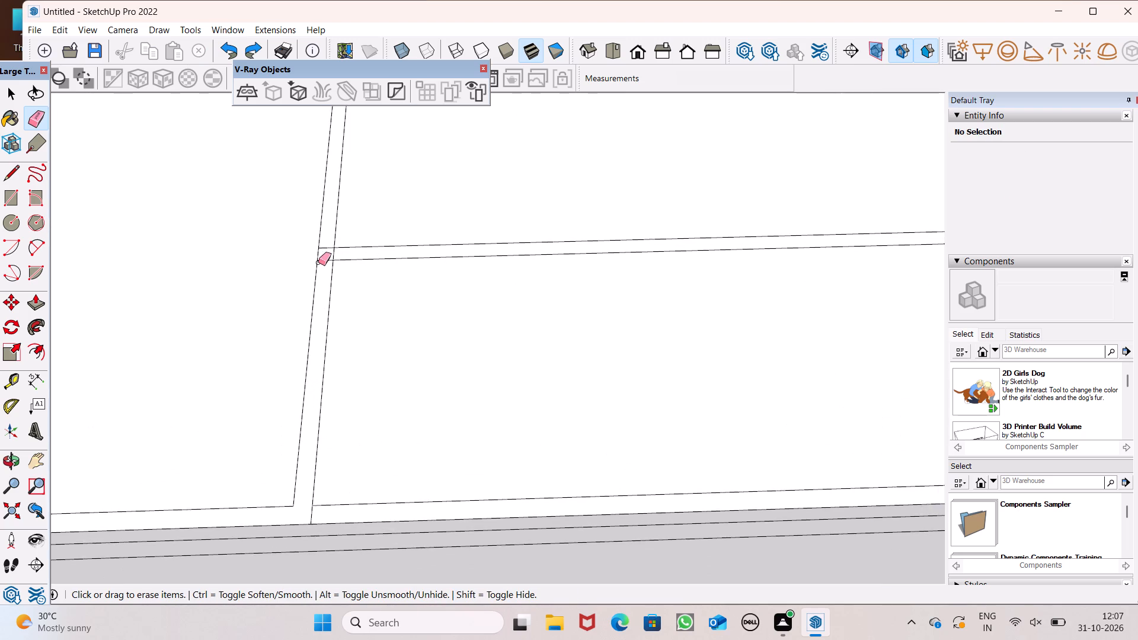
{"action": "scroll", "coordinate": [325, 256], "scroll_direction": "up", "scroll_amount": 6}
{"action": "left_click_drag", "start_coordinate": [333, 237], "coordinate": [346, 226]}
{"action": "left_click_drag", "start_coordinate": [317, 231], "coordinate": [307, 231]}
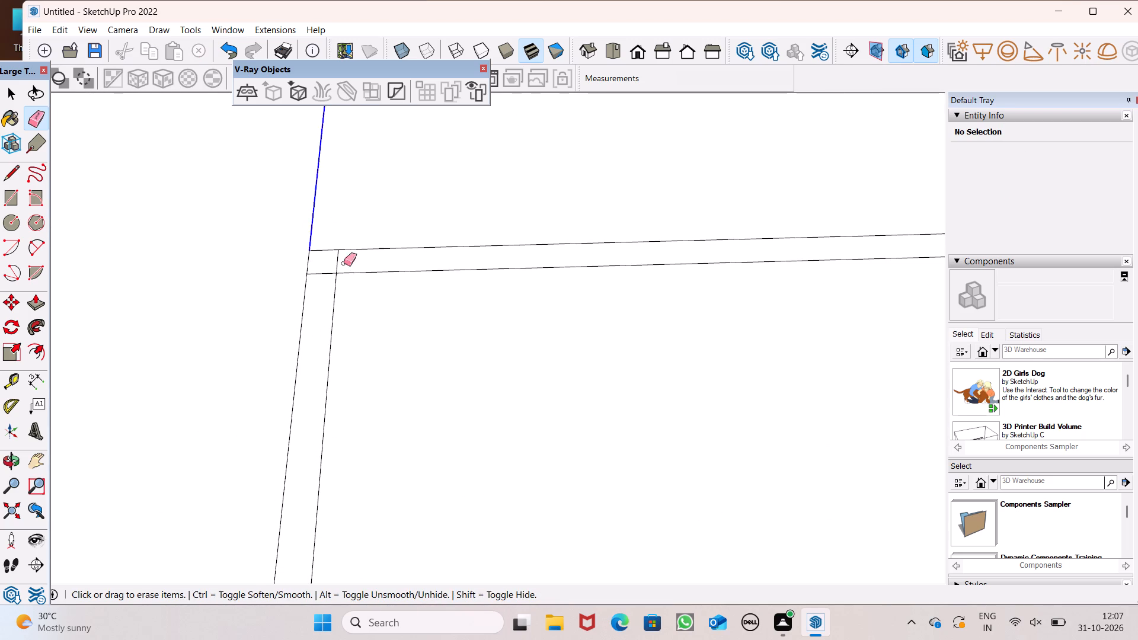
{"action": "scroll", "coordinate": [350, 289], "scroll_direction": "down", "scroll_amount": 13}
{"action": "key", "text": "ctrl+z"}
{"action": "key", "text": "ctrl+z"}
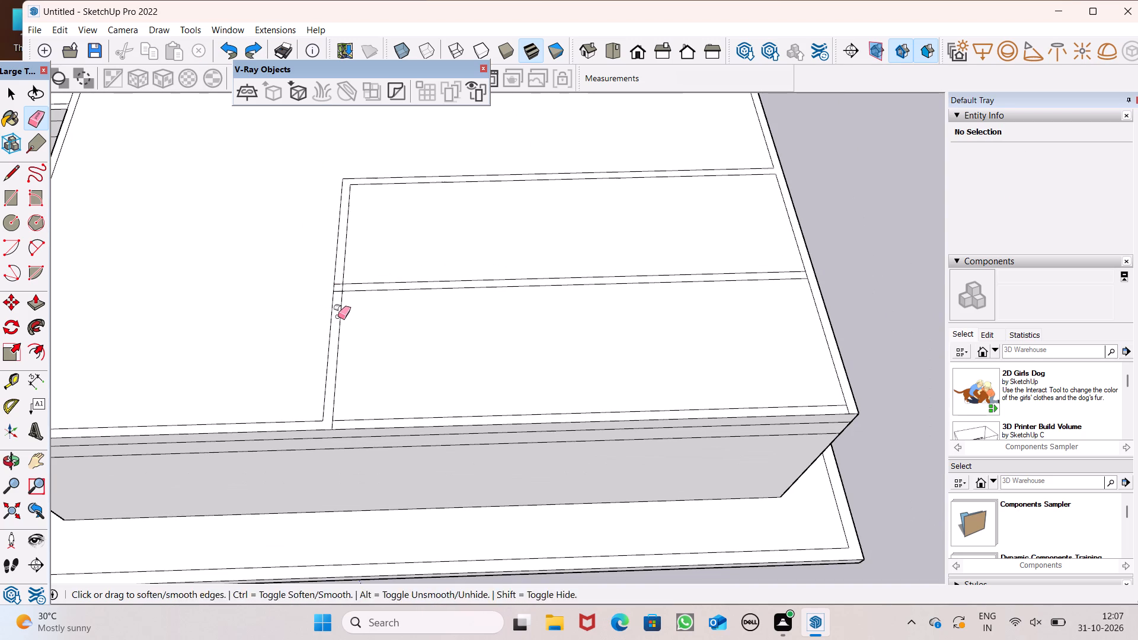
Undo the dividing strip, the guide erasures and both drawn partition strips, going back to the bare roof with its crossing guides.
{"action": "key", "text": "ctrl+z"}
{"action": "key", "text": "ctrl+z"}
{"action": "key", "text": "ctrl+z"}
{"action": "key", "text": "ctrl+z"}
{"action": "key", "text": "ctrl+z"}
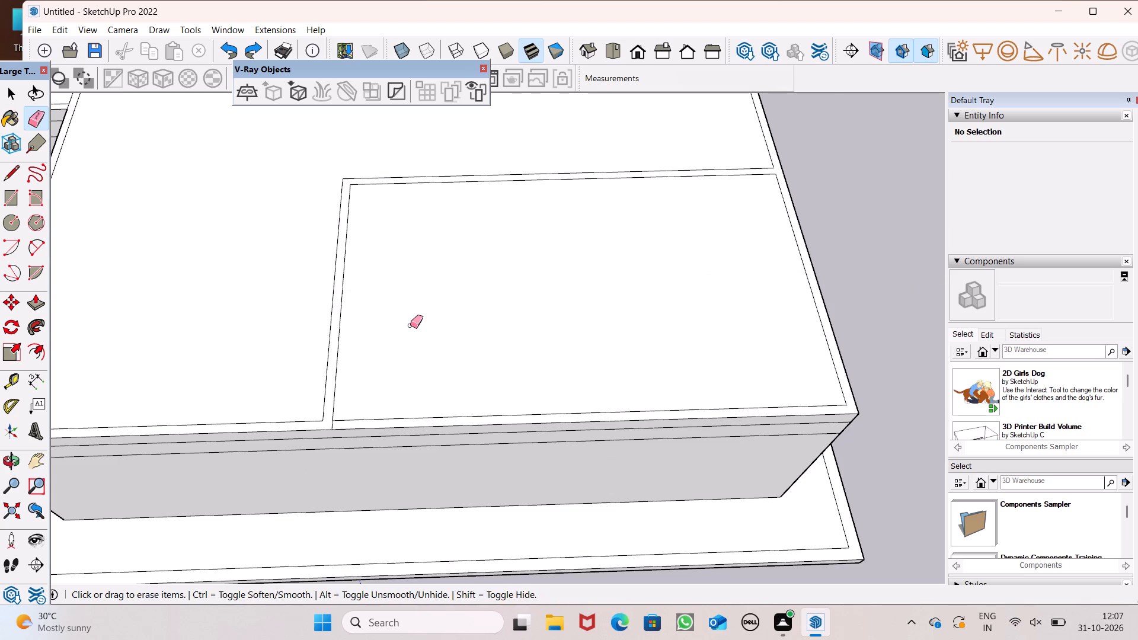
{"action": "key", "text": "ctrl+z"}
{"action": "key", "text": "ctrl+z"}
{"action": "key", "text": "ctrl+z"}
{"action": "scroll", "coordinate": [486, 354], "scroll_direction": "down", "scroll_amount": 5}
{"action": "key", "text": "ctrl+z"}
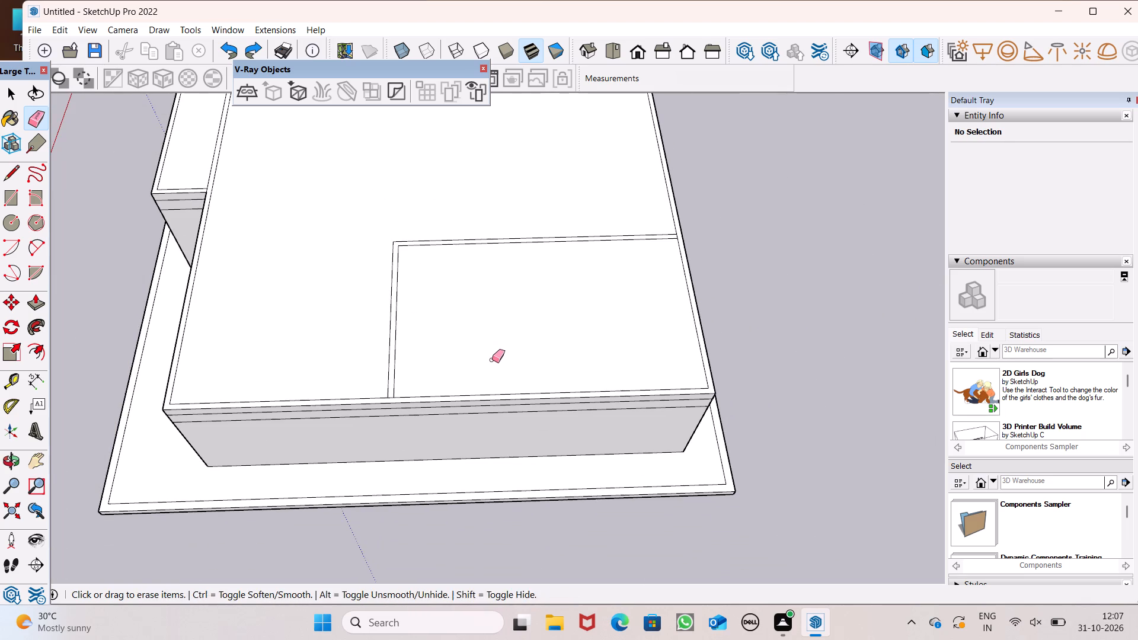
{"action": "key", "text": "ctrl+z"}
{"action": "key", "text": "ctrl+z"}
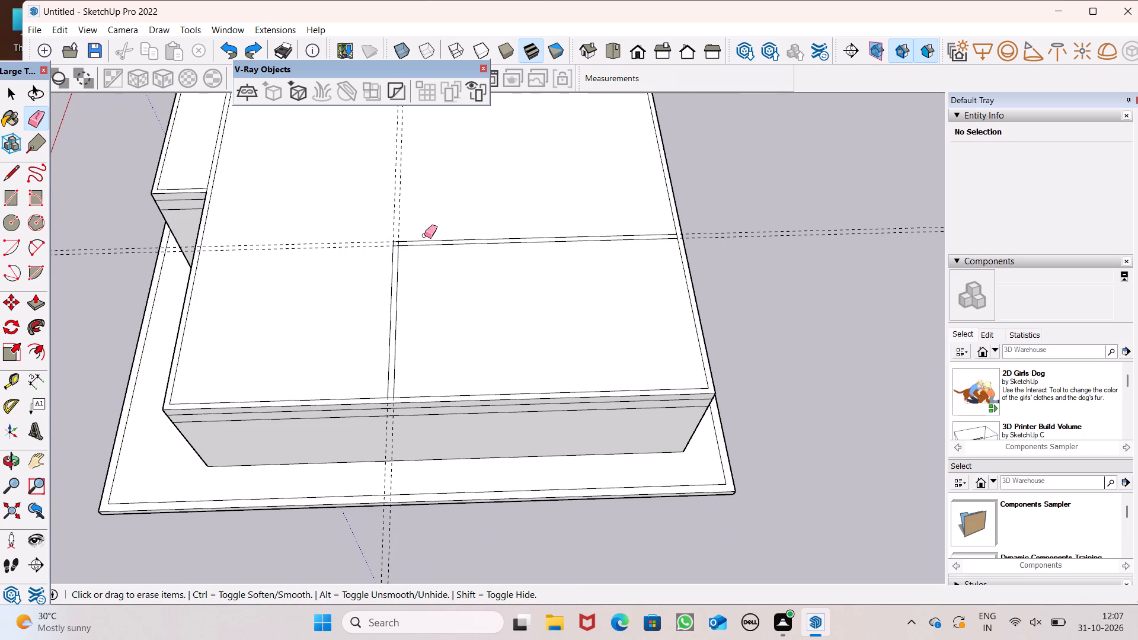
{"action": "key", "text": "ctrl+z"}
{"action": "key", "text": "ctrl+z"}
Erase the two parallel guides running side to side across the roof.
{"action": "left_click_drag", "start_coordinate": [431, 229], "coordinate": [435, 237]}
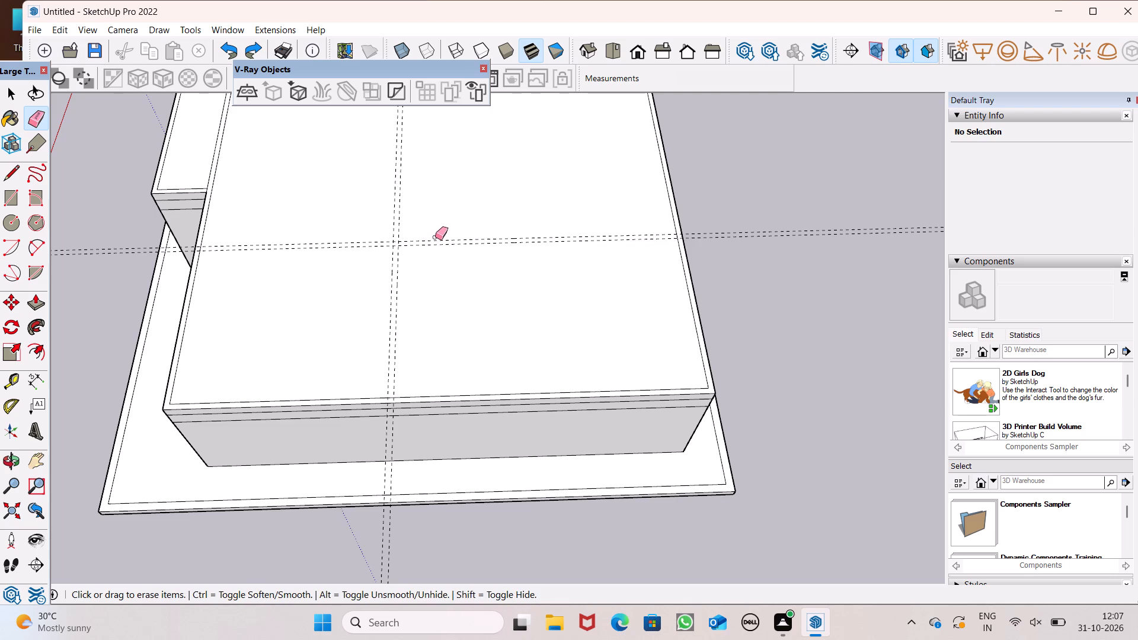
{"action": "left_click_drag", "start_coordinate": [435, 237], "coordinate": [436, 243]}
{"action": "left_click_drag", "start_coordinate": [417, 241], "coordinate": [418, 245]}
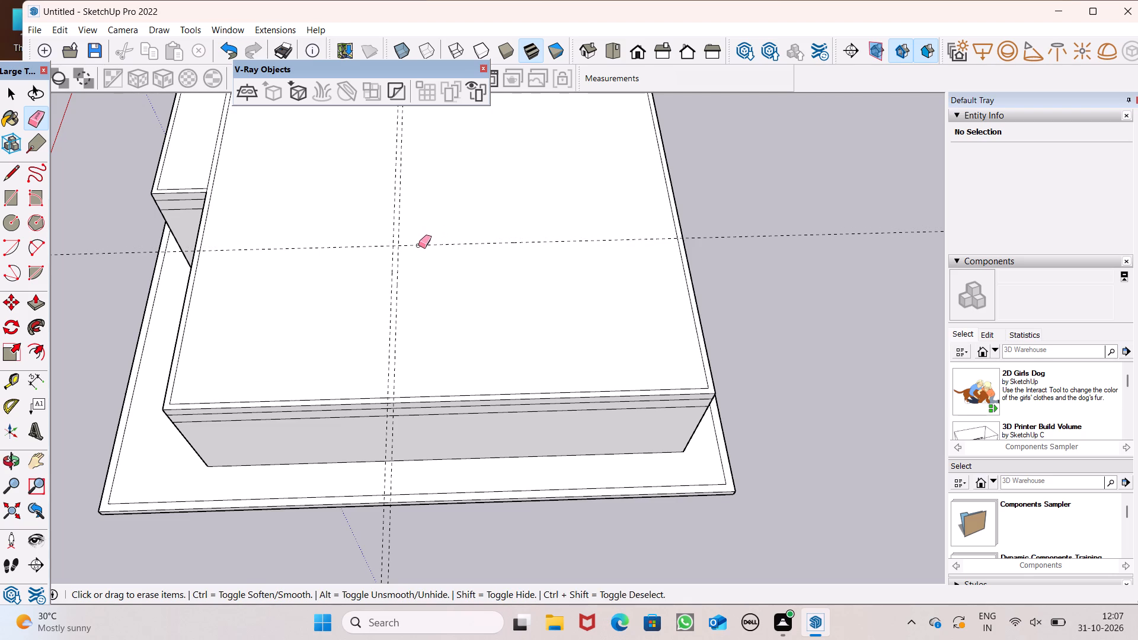
{"action": "left_click_drag", "start_coordinate": [418, 245], "coordinate": [423, 256]}
Place a guide about 9' in from the front inner rim line and a second parallel guide 6" beyond it.
{"action": "left_click_drag", "start_coordinate": [7, 381], "coordinate": [15, 380]}
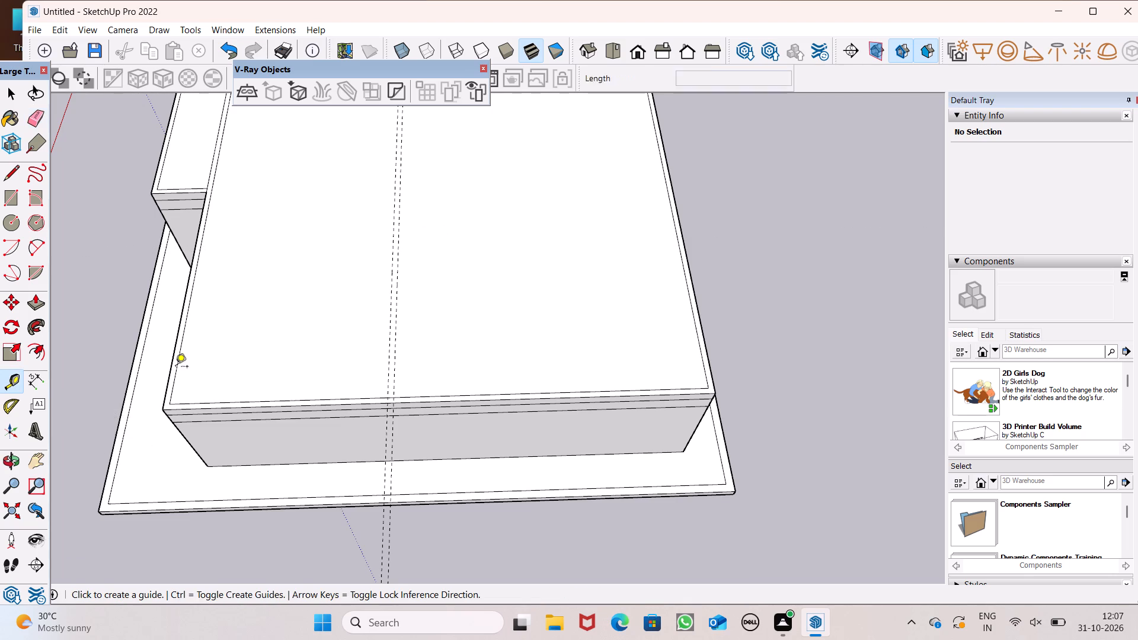
{"action": "left_click", "coordinate": [474, 394]}
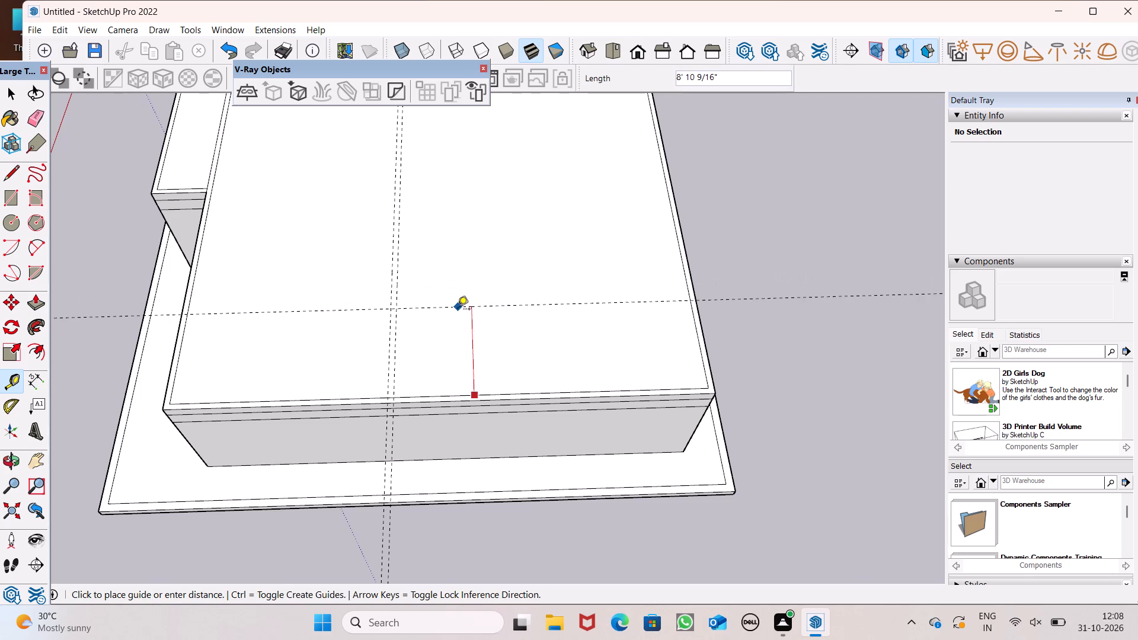
{"action": "left_click", "coordinate": [458, 310]}
{"action": "left_click", "coordinate": [457, 312]}
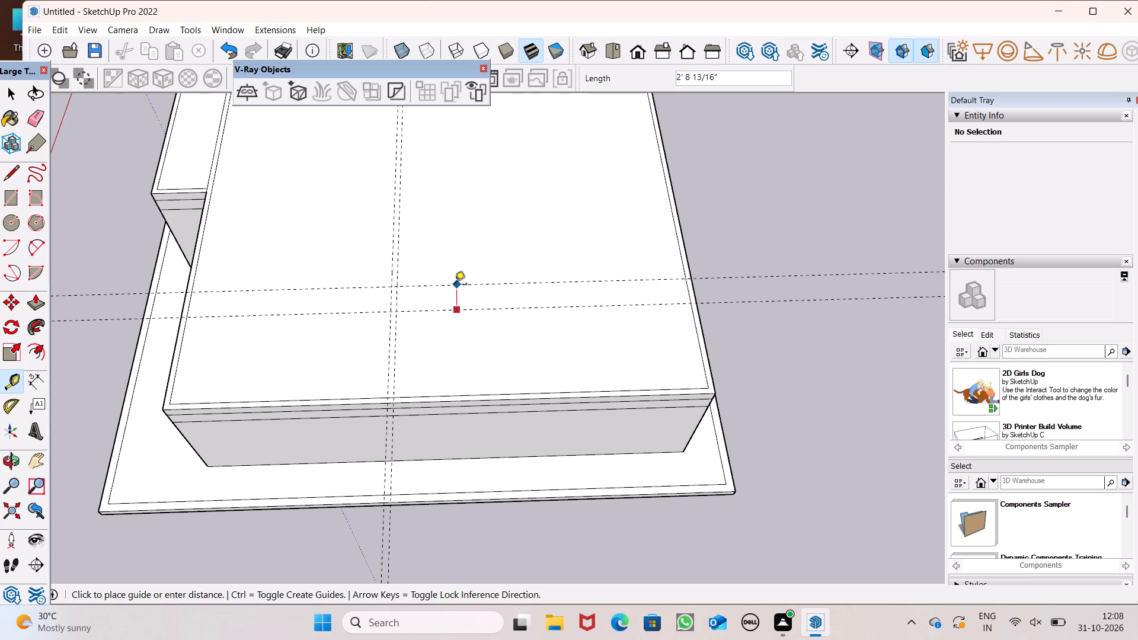
{"action": "key", "text": "6"}
{"action": "key", "text": "shift+quotedbl"}
{"action": "key", "text": "Return"}
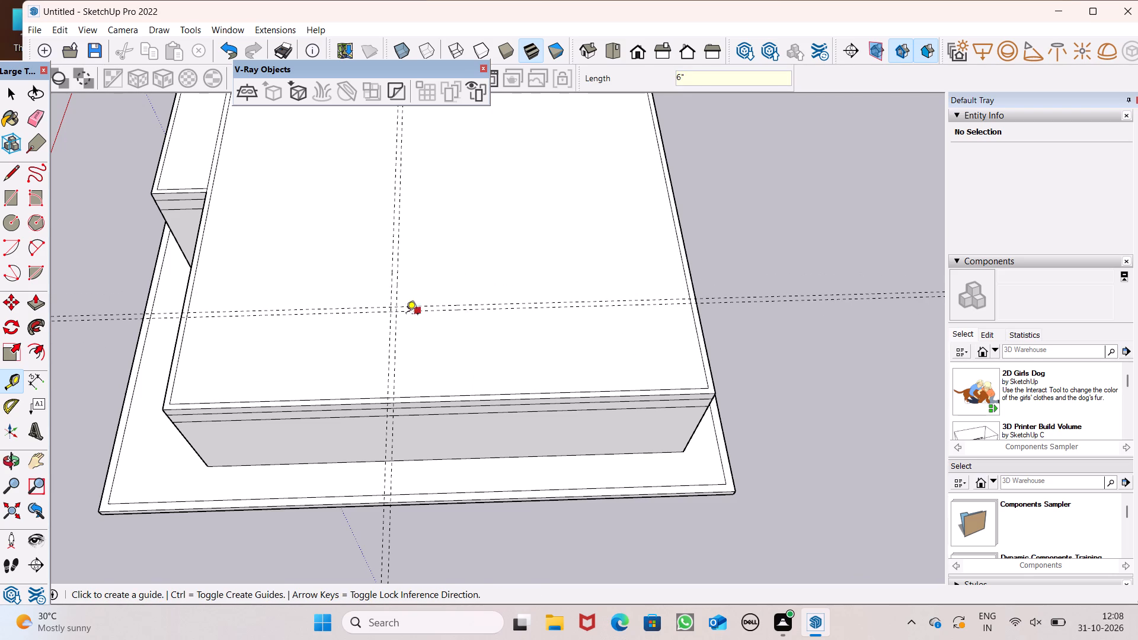
Draw two 6" wide rectangles from the guides' crossing, about 27' long to the side inner rim line and about 9' long to the front one.
{"action": "key", "text": "space"}
{"action": "left_click", "coordinate": [8, 202]}
{"action": "scroll", "coordinate": [414, 334], "scroll_direction": "up", "scroll_amount": 3}
{"action": "scroll", "coordinate": [379, 326], "scroll_direction": "down", "scroll_amount": 1}
{"action": "scroll", "coordinate": [379, 326], "scroll_direction": "up", "scroll_amount": 2}
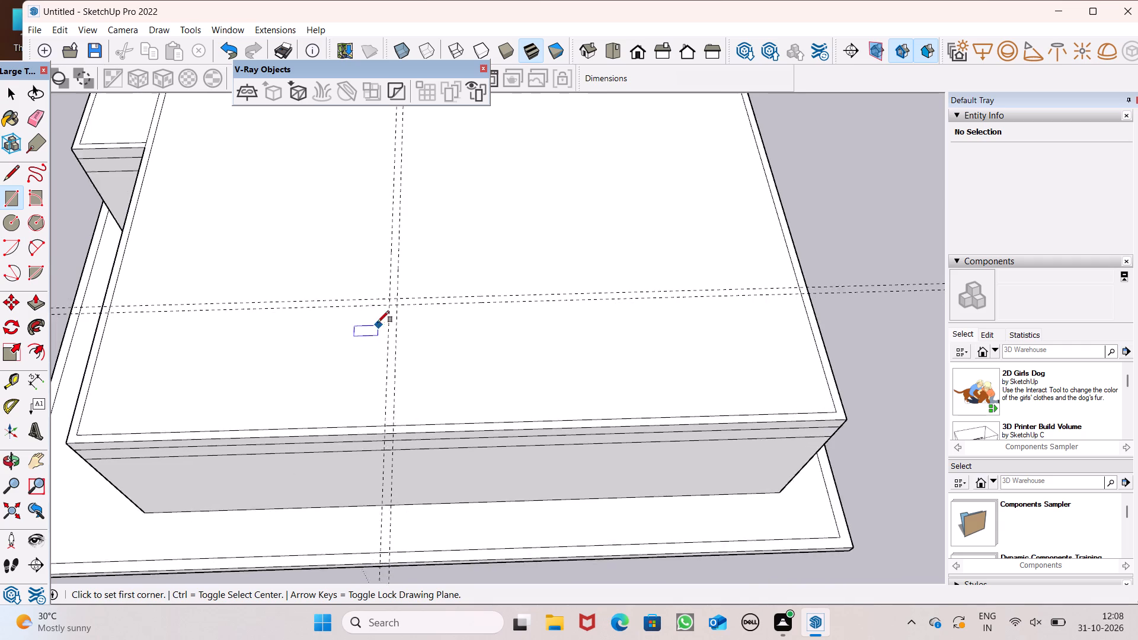
{"action": "left_click", "coordinate": [392, 294]}
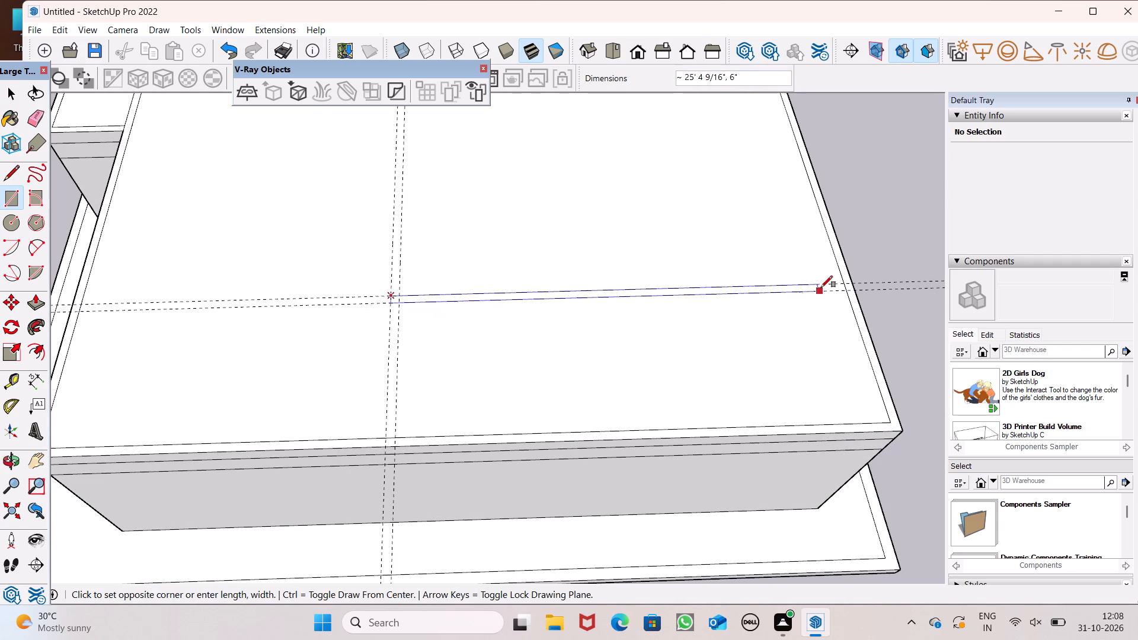
{"action": "left_click", "coordinate": [848, 292]}
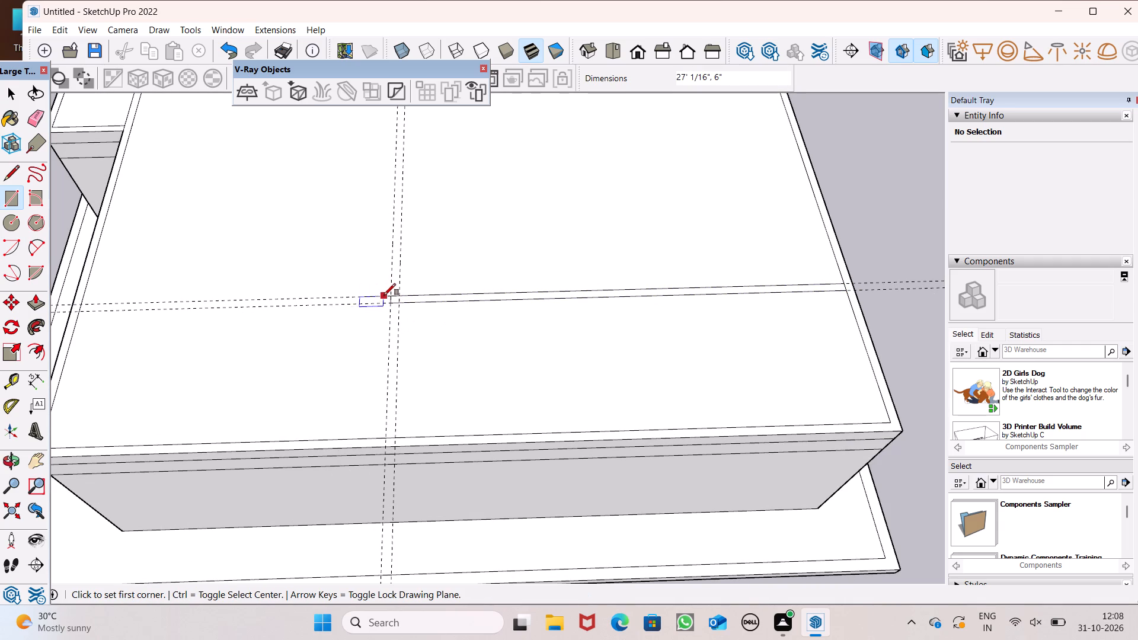
{"action": "left_click", "coordinate": [388, 293]}
{"action": "left_click", "coordinate": [396, 436]}
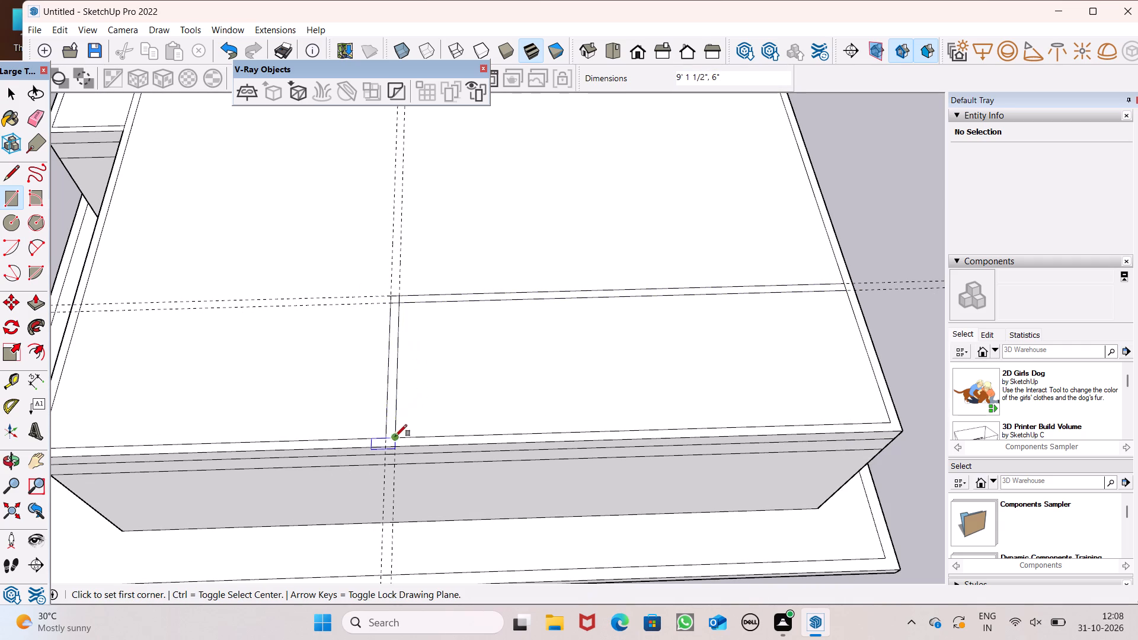
Erase all four construction guides around the two new partition strips.
{"action": "left_click", "coordinate": [36, 120]}
{"action": "left_click_drag", "start_coordinate": [268, 272], "coordinate": [272, 306]}
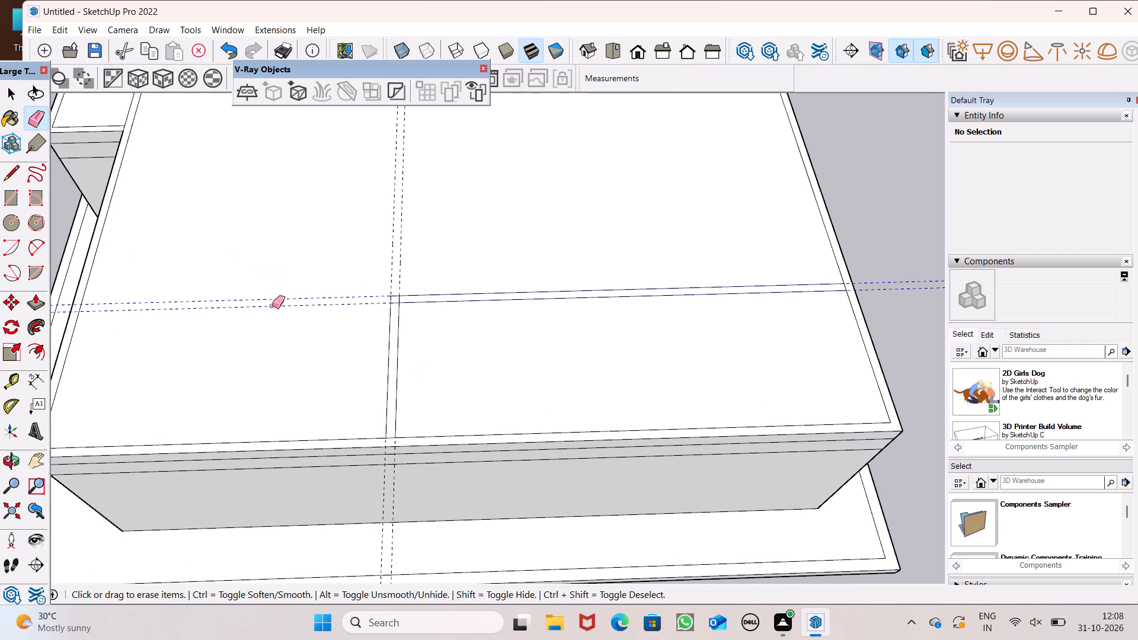
{"action": "left_click_drag", "start_coordinate": [272, 306], "coordinate": [280, 302]}
{"action": "left_click_drag", "start_coordinate": [405, 255], "coordinate": [375, 283]}
Erase the overlap lines at the partition strips' corner and the short rim segments where they meet the side and front walls.
{"action": "scroll", "coordinate": [415, 290], "scroll_direction": "up", "scroll_amount": 8}
{"action": "scroll", "coordinate": [382, 334], "scroll_direction": "up", "scroll_amount": 7}
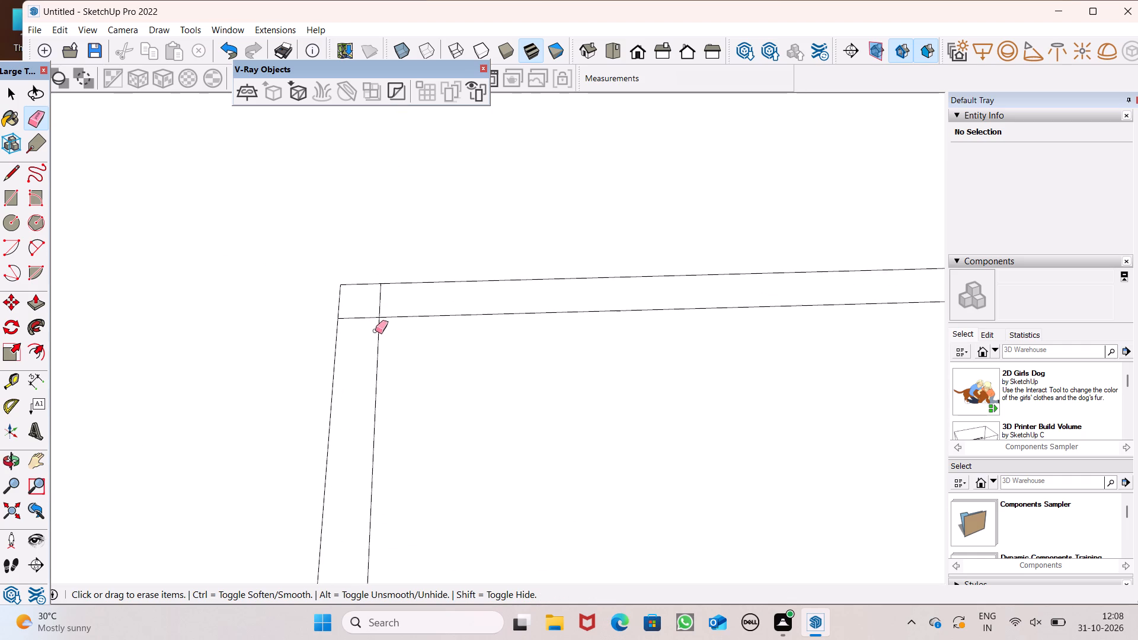
{"action": "left_click_drag", "start_coordinate": [385, 302], "coordinate": [367, 324]}
{"action": "scroll", "coordinate": [360, 242], "scroll_direction": "down", "scroll_amount": 14}
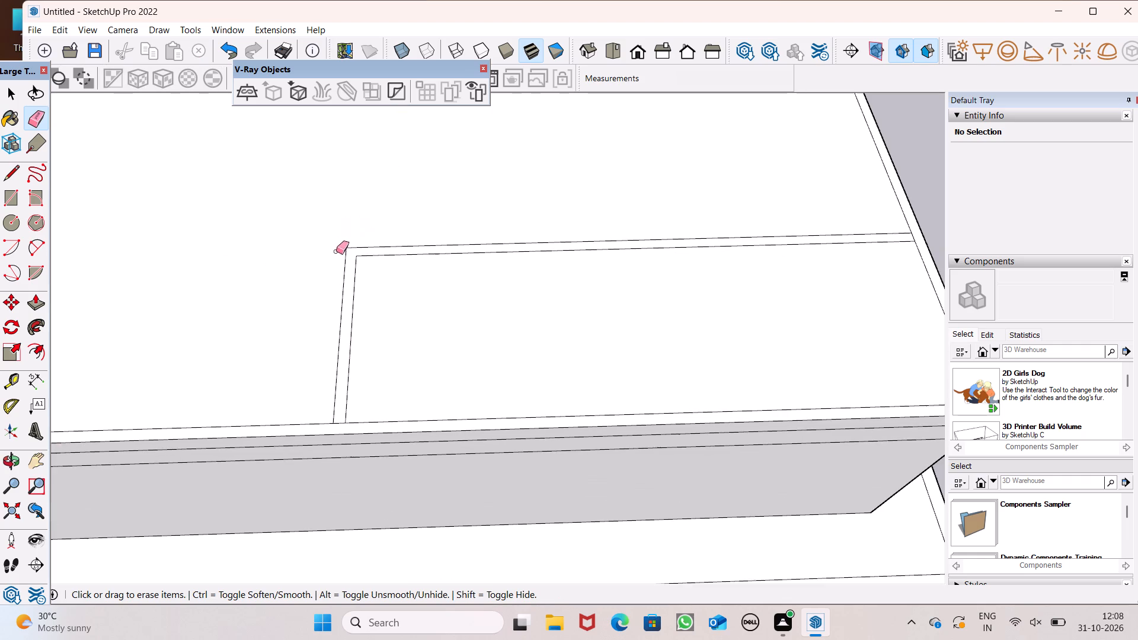
{"action": "scroll", "coordinate": [329, 281], "scroll_direction": "down", "scroll_amount": 2}
{"action": "scroll", "coordinate": [830, 216], "scroll_direction": "up", "scroll_amount": 6}
{"action": "left_click", "coordinate": [804, 257]}
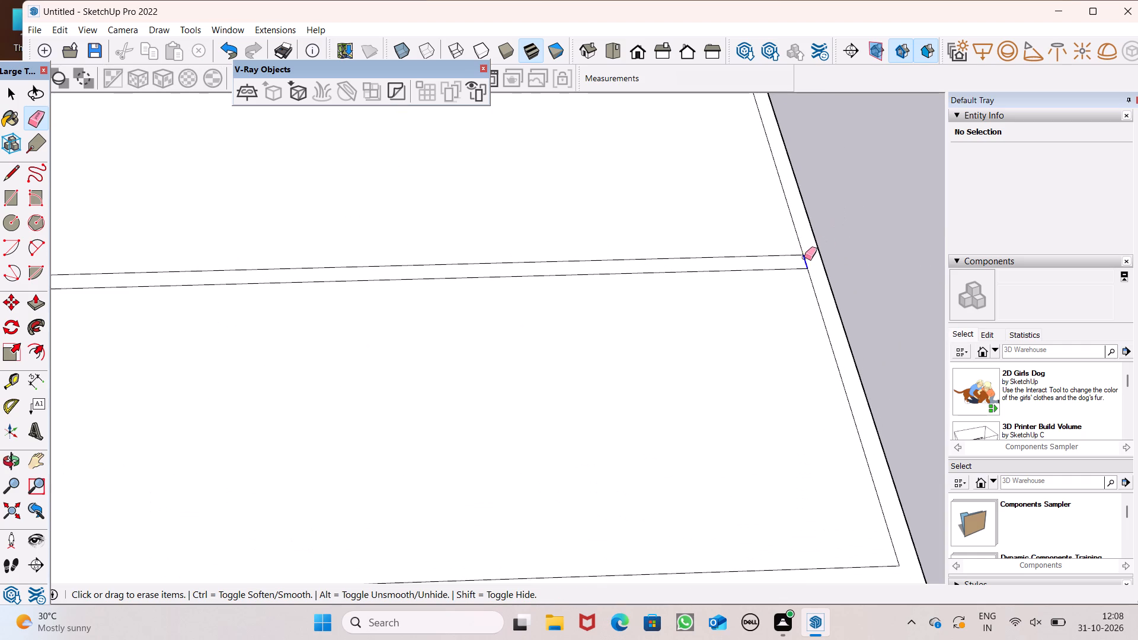
{"action": "scroll", "coordinate": [695, 216], "scroll_direction": "down", "scroll_amount": 8}
{"action": "scroll", "coordinate": [844, 244], "scroll_direction": "down", "scroll_amount": 3}
{"action": "scroll", "coordinate": [496, 368], "scroll_direction": "up", "scroll_amount": 8}
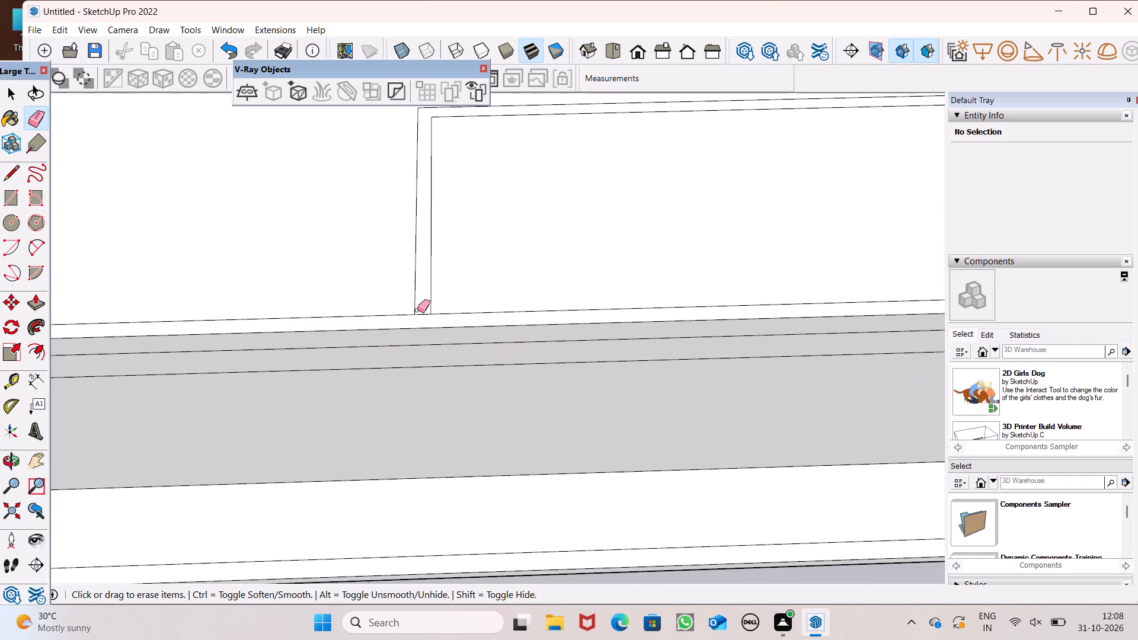
{"action": "scroll", "coordinate": [417, 310], "scroll_direction": "up", "scroll_amount": 7}
{"action": "left_click_drag", "start_coordinate": [423, 310], "coordinate": [427, 322]}
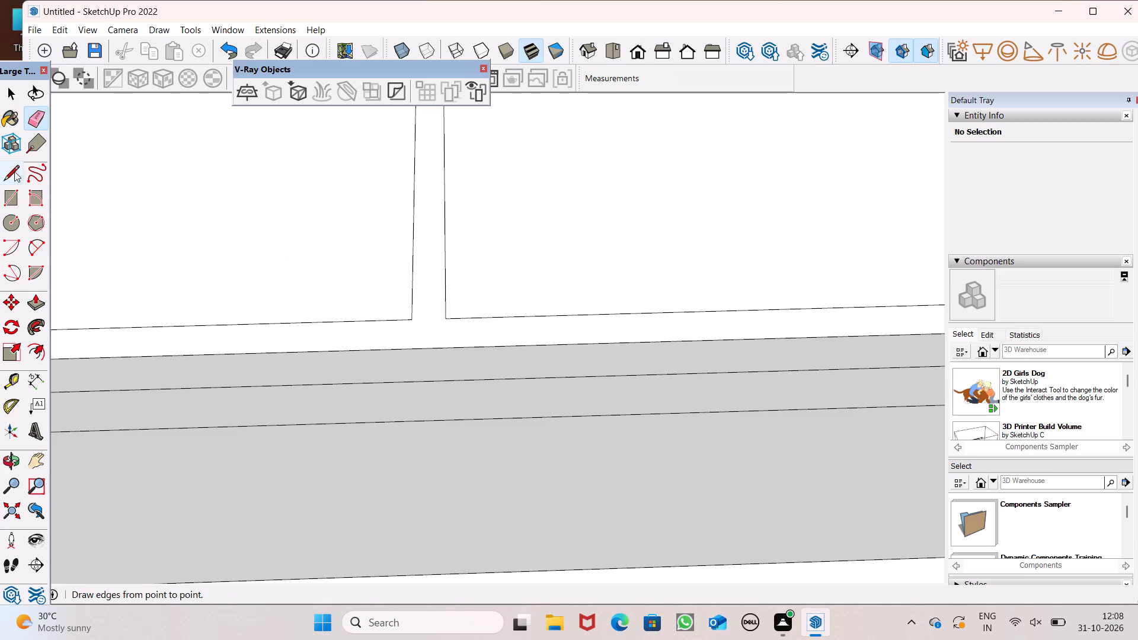
Draw a short line across the front wall strip, continuing the front-to-back partition's inner line to the roof's outer edge.
{"action": "left_click_drag", "start_coordinate": [14, 171], "coordinate": [23, 176]}
{"action": "scroll", "coordinate": [436, 319], "scroll_direction": "up", "scroll_amount": 4}
{"action": "left_click", "coordinate": [451, 318]}
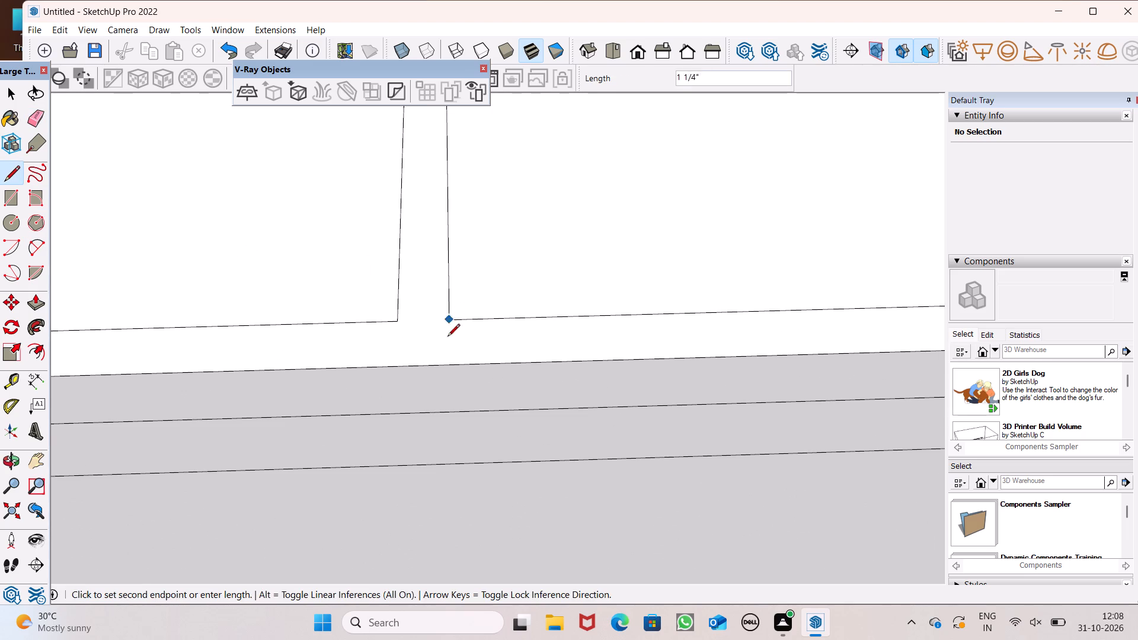
{"action": "left_click", "coordinate": [450, 360]}
{"action": "left_click", "coordinate": [450, 370]}
{"action": "key", "text": "space"}
Examine the wall strip layout on the roof from several angles.
{"action": "scroll", "coordinate": [397, 313], "scroll_direction": "down", "scroll_amount": 14}
{"action": "scroll", "coordinate": [504, 345], "scroll_direction": "down", "scroll_amount": 9}
{"action": "middle_click_drag", "start_coordinate": [551, 385], "coordinate": [579, 335]}
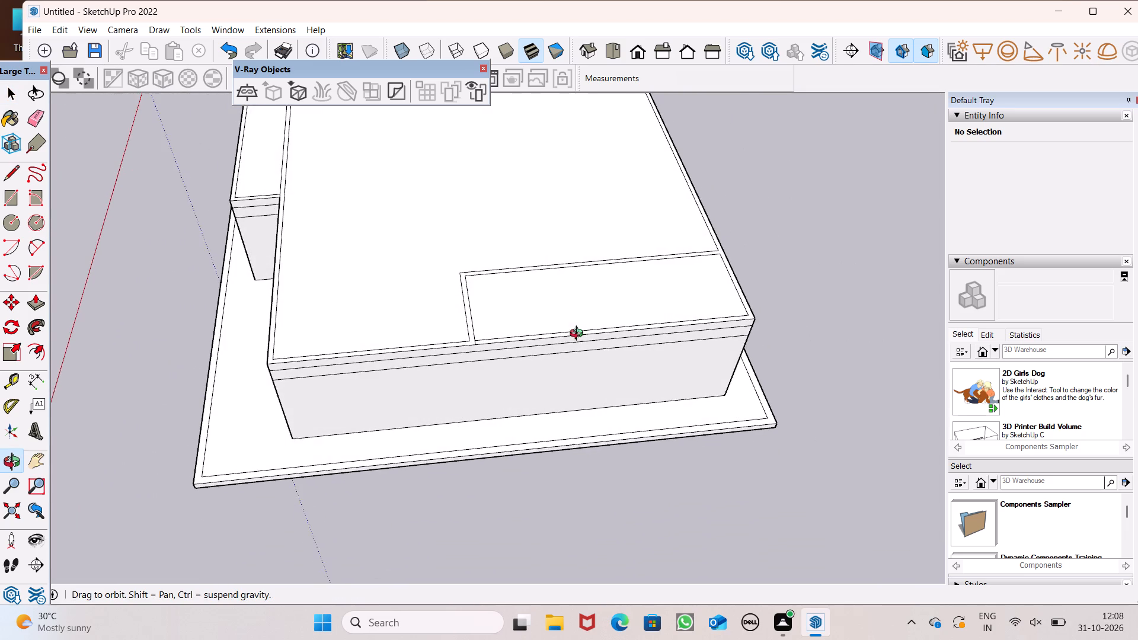
{"action": "middle_click_drag", "start_coordinate": [579, 335], "coordinate": [579, 335]}
{"action": "scroll", "coordinate": [578, 370], "scroll_direction": "down", "scroll_amount": 4}
{"action": "middle_click_drag", "start_coordinate": [471, 359], "coordinate": [571, 344]}
{"action": "scroll", "coordinate": [571, 344], "scroll_direction": "up", "scroll_amount": 1}
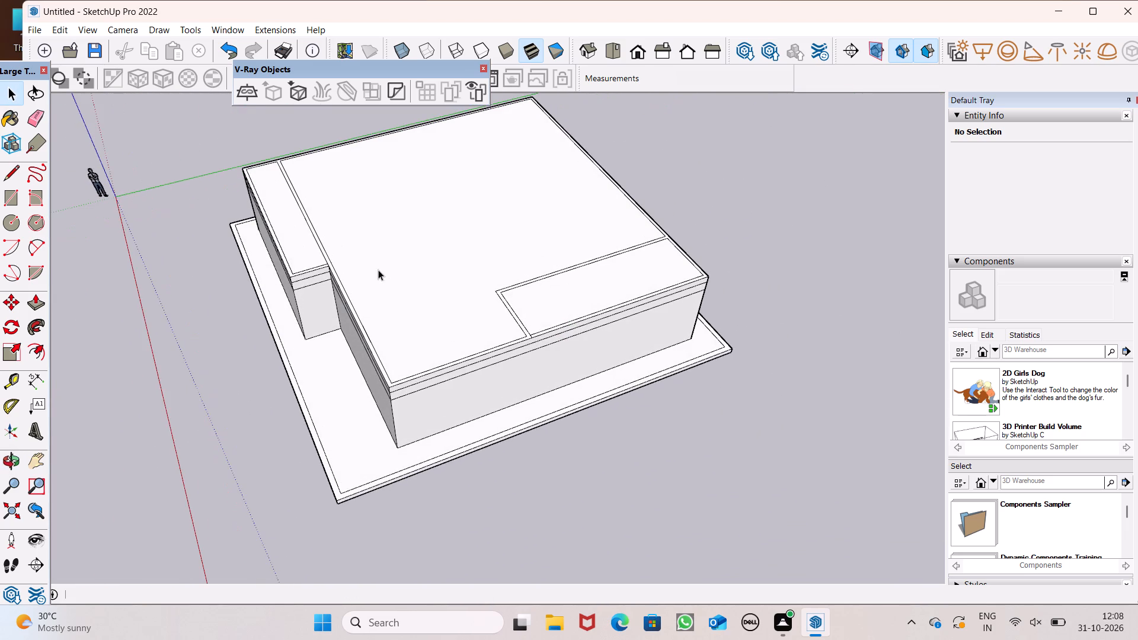
{"action": "scroll", "coordinate": [373, 265], "scroll_direction": "up", "scroll_amount": 2}
{"action": "scroll", "coordinate": [351, 276], "scroll_direction": "down", "scroll_amount": 2}
{"action": "middle_click_drag", "start_coordinate": [445, 353], "coordinate": [445, 352]}
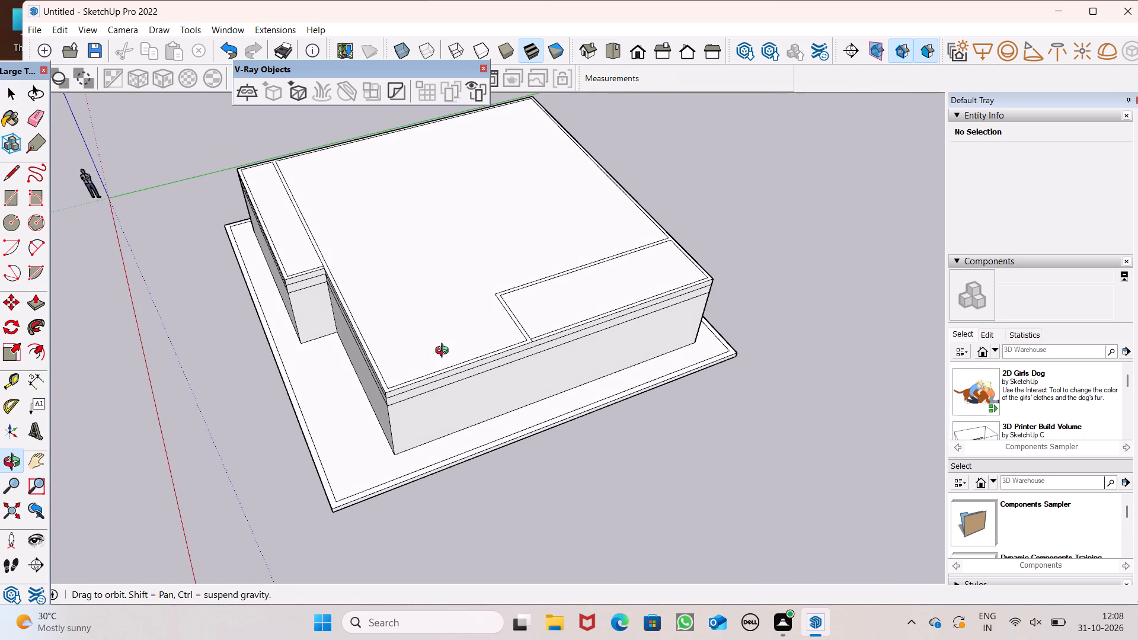
{"action": "middle_click_drag", "start_coordinate": [445, 352], "coordinate": [431, 354]}
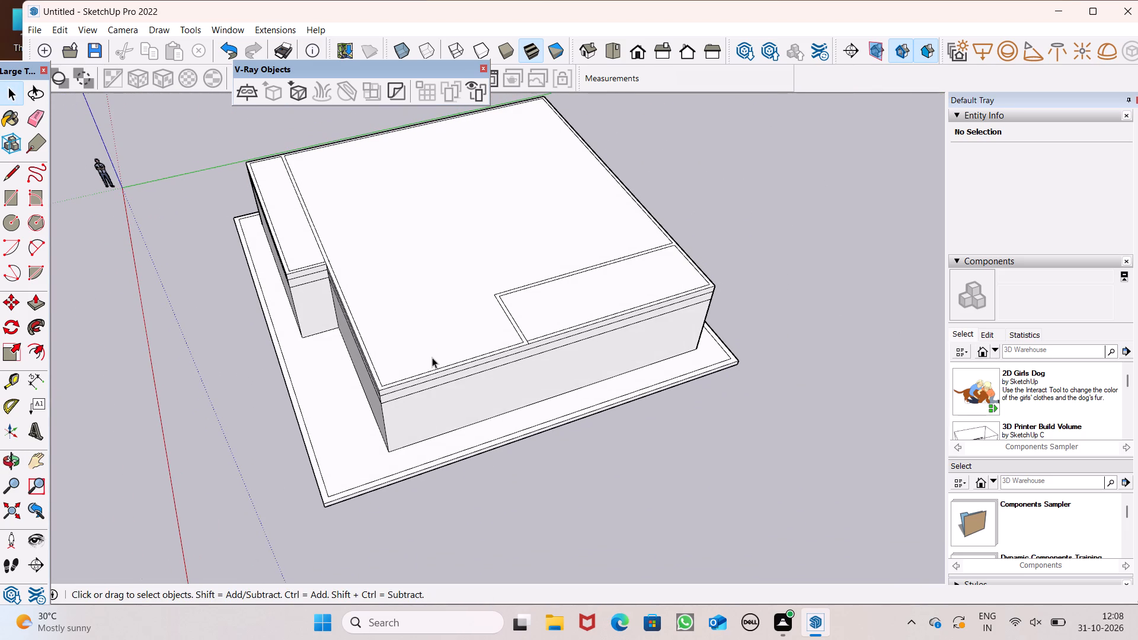
{"action": "scroll", "coordinate": [410, 330], "scroll_direction": "down", "scroll_amount": 1}
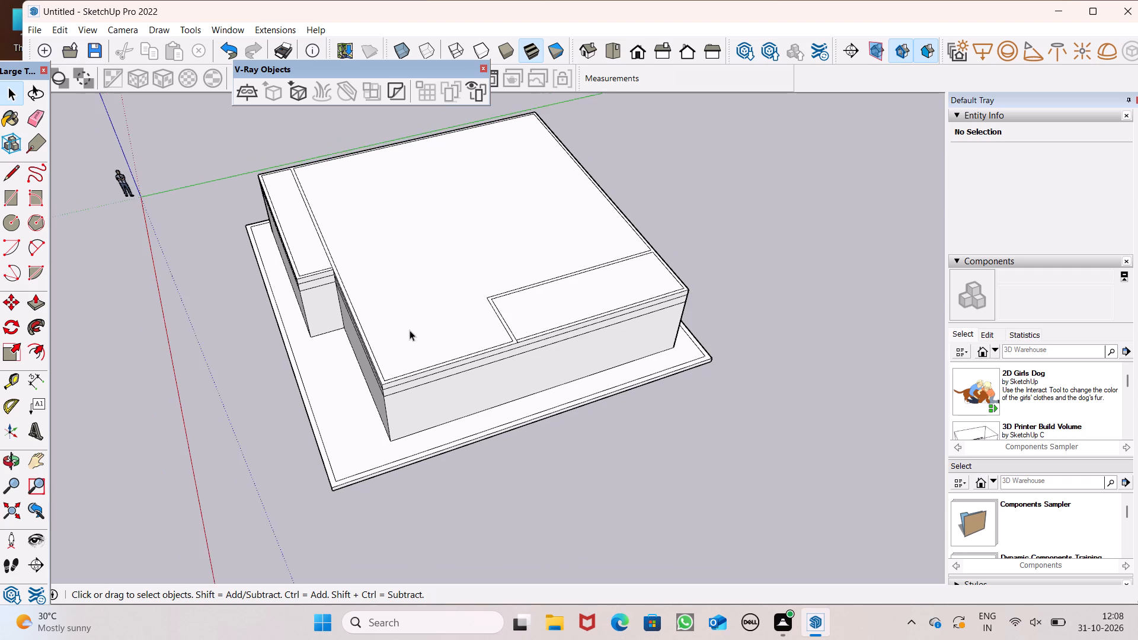
{"action": "middle_click_drag", "start_coordinate": [411, 347], "coordinate": [378, 377]}
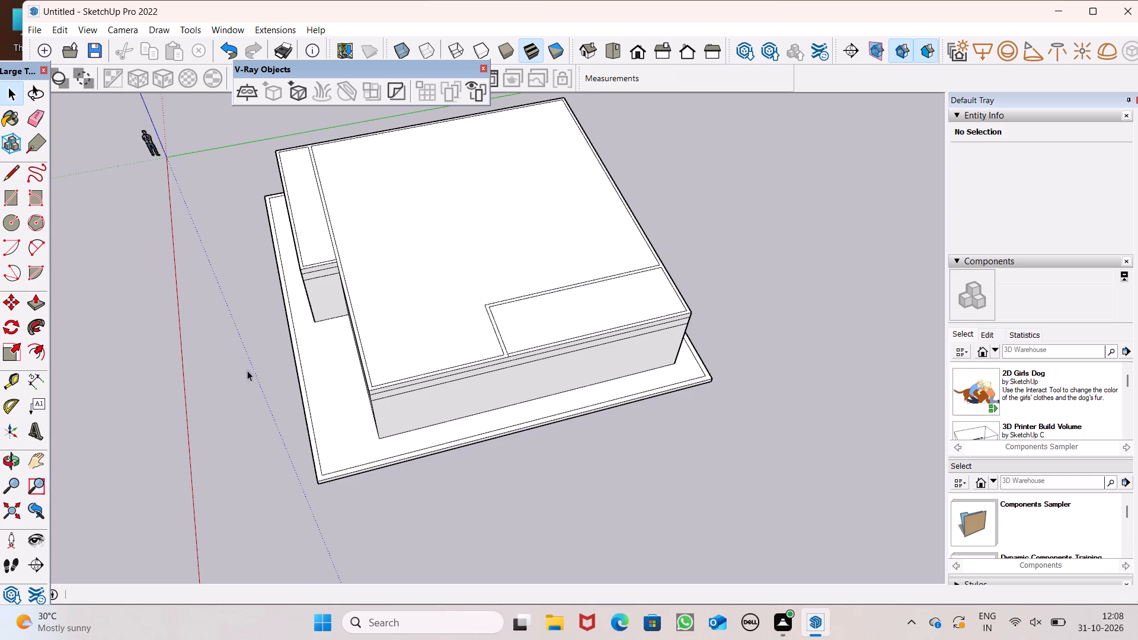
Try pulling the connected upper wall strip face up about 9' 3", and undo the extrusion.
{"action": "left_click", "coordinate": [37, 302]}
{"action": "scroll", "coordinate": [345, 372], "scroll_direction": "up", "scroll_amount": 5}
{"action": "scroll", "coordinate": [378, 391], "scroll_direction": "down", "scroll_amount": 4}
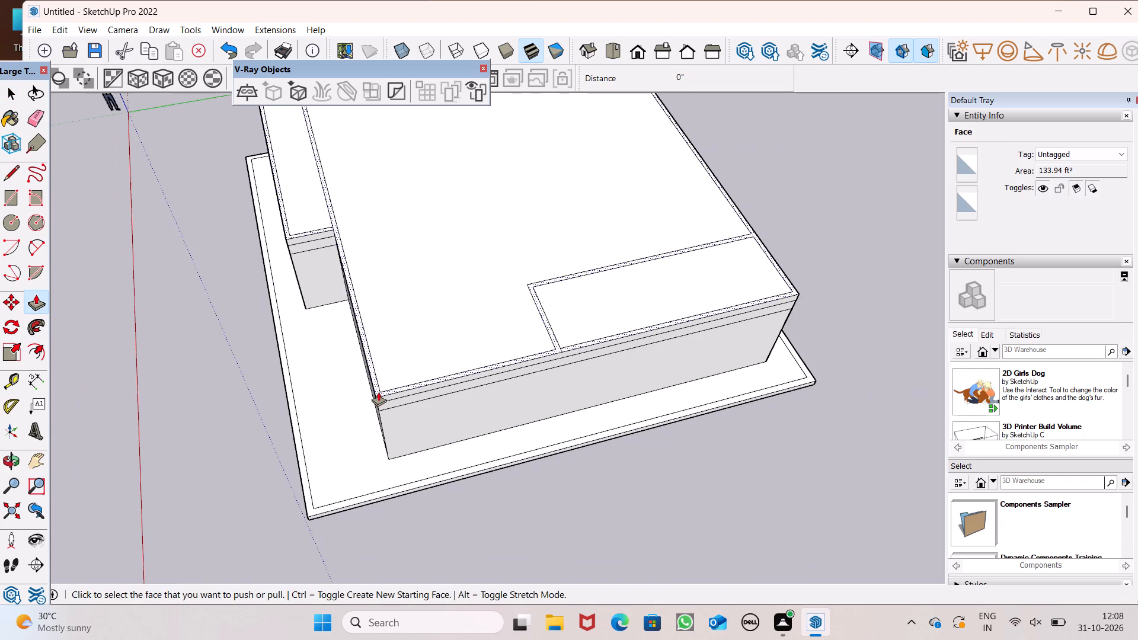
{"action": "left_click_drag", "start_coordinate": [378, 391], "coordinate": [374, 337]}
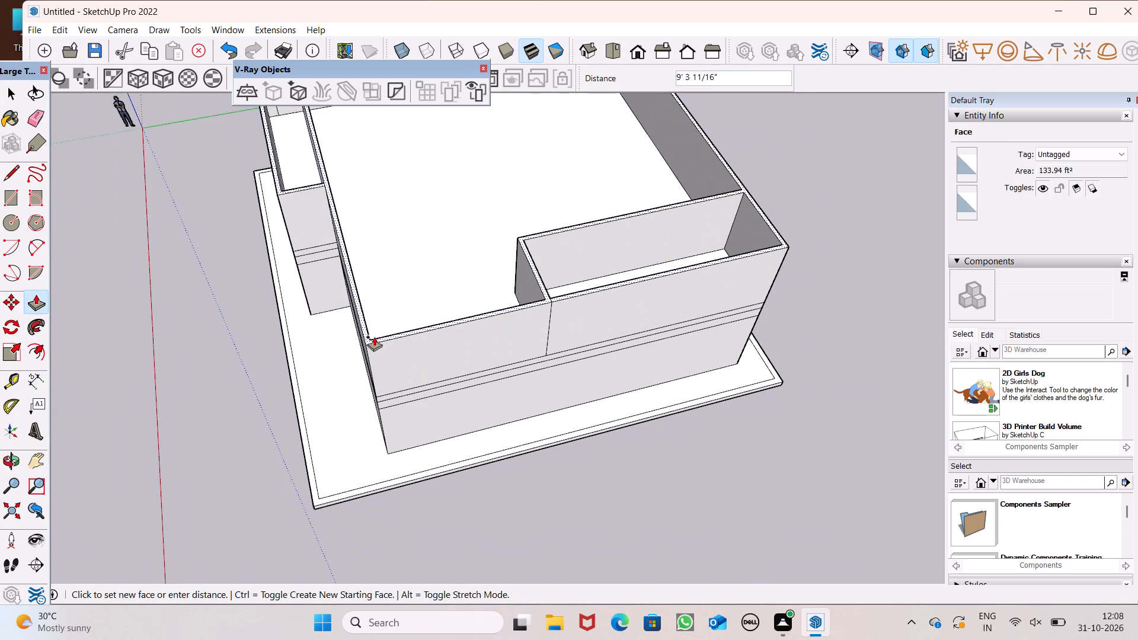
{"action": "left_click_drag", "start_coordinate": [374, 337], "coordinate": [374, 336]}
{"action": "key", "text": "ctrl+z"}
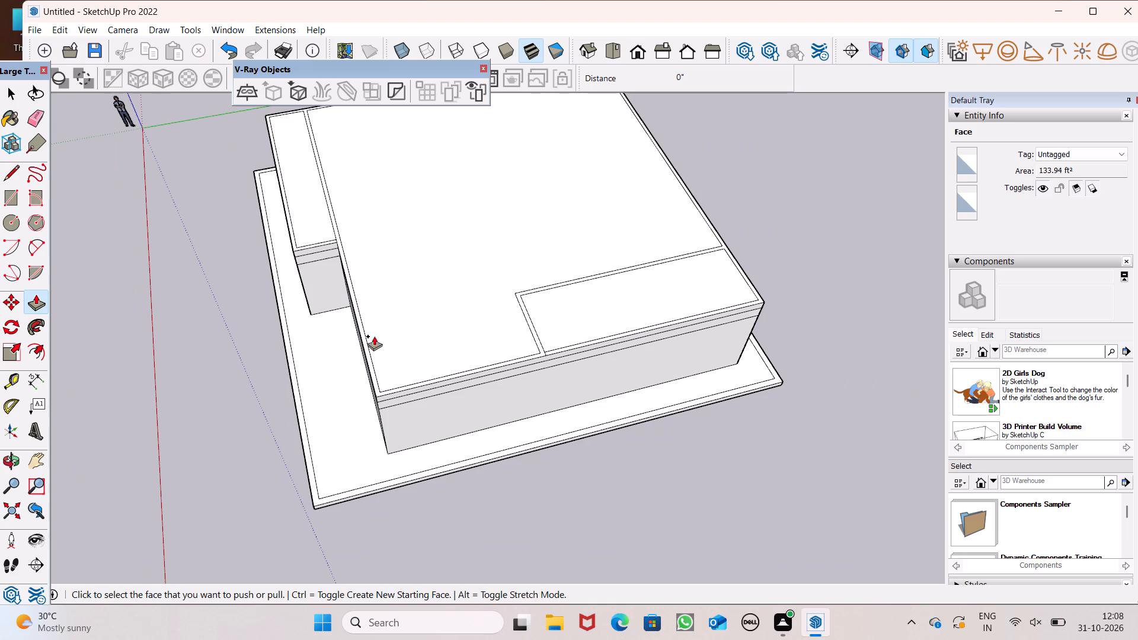
Draw a short line across the front wall strip from the corner room's outer inner-rim corner to the roof's front edge.
{"action": "left_click", "coordinate": [8, 172]}
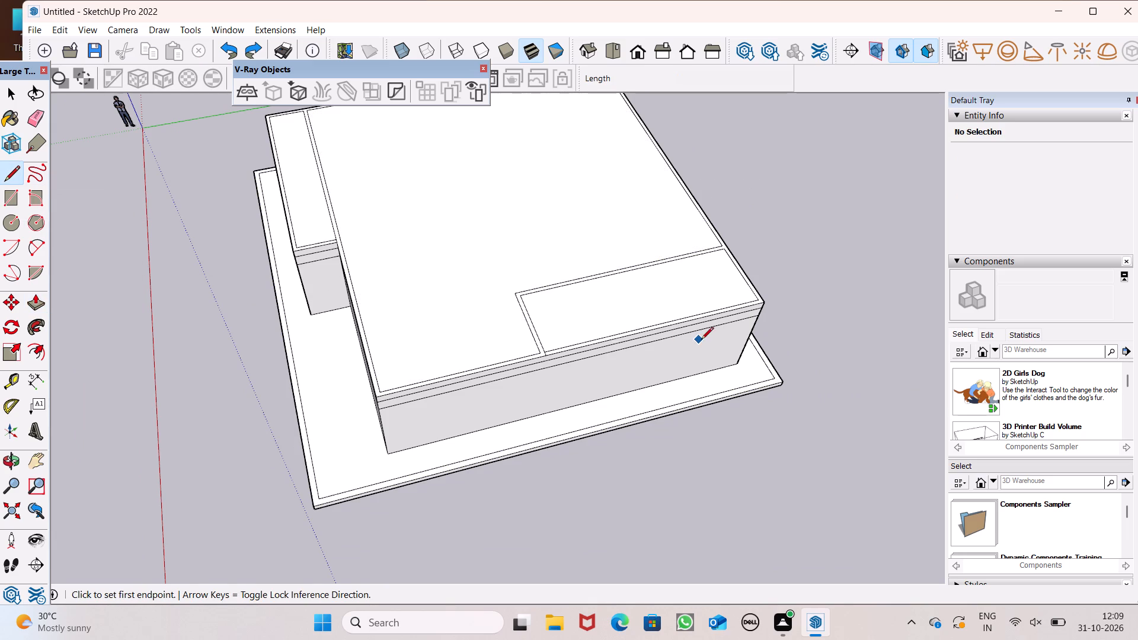
{"action": "scroll", "coordinate": [711, 330], "scroll_direction": "up", "scroll_amount": 8}
{"action": "scroll", "coordinate": [801, 293], "scroll_direction": "up", "scroll_amount": 5}
{"action": "left_click", "coordinate": [793, 290]}
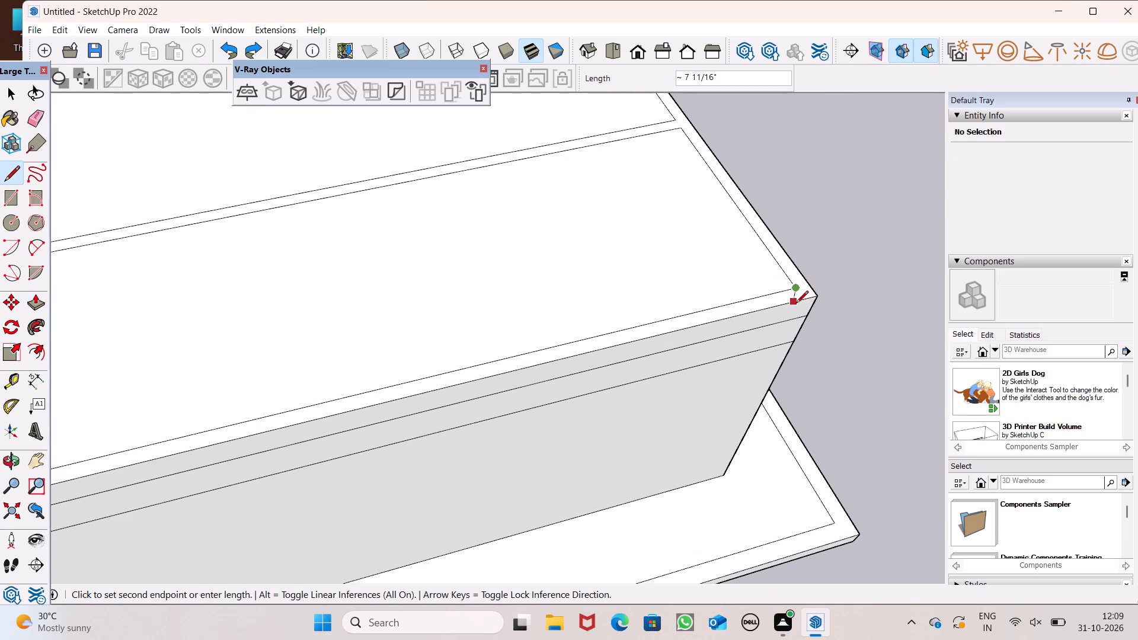
{"action": "left_click", "coordinate": [797, 304]}
{"action": "scroll", "coordinate": [724, 265], "scroll_direction": "down", "scroll_amount": 15}
{"action": "key", "text": "space"}
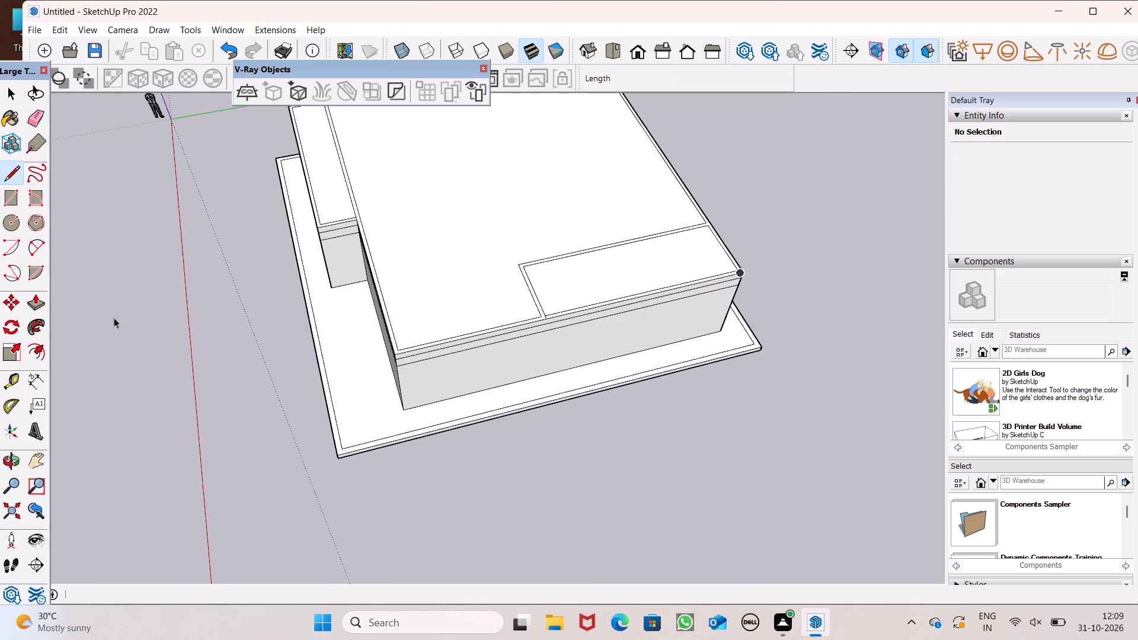
{"action": "scroll", "coordinate": [587, 312], "scroll_direction": "down", "scroll_amount": 4}
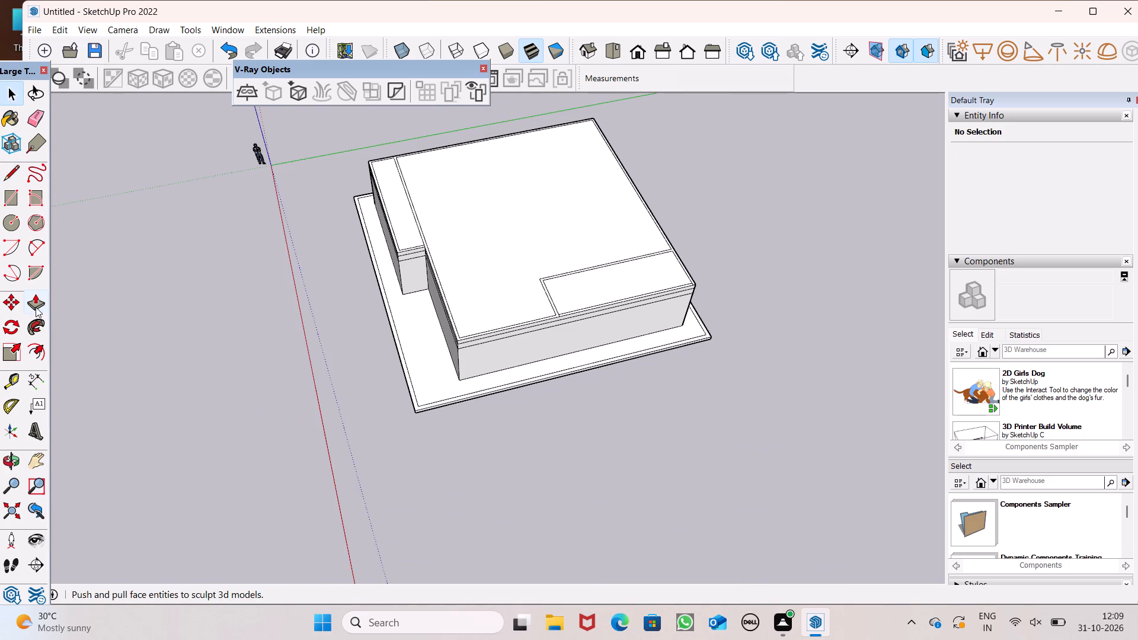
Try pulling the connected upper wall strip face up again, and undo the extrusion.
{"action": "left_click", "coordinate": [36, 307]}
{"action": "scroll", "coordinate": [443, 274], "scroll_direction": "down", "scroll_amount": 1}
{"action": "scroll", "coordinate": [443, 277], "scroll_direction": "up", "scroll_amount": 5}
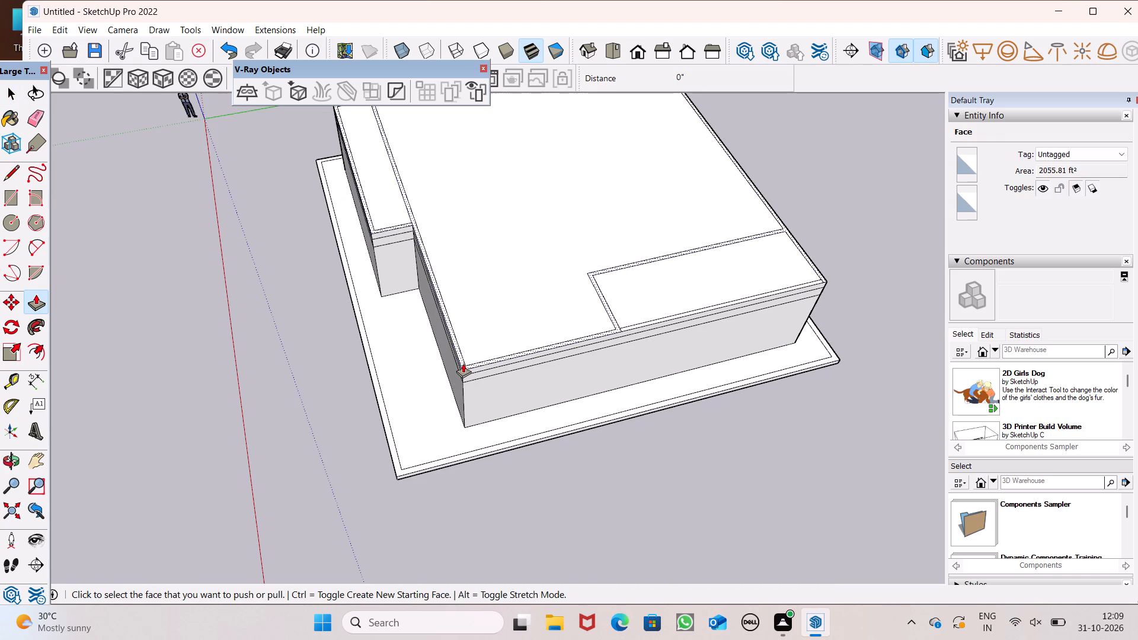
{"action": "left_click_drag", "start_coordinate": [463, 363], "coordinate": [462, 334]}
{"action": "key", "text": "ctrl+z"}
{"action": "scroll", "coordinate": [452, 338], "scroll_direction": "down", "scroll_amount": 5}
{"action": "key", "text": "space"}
Draw a 6" line across the wall strip at the narrow side section's far outer corner, from the inner rim corner to the roof edge.
{"action": "middle_click_drag", "start_coordinate": [383, 359], "coordinate": [417, 379]}
{"action": "scroll", "coordinate": [381, 290], "scroll_direction": "up", "scroll_amount": 7}
{"action": "scroll", "coordinate": [337, 242], "scroll_direction": "down", "scroll_amount": 4}
{"action": "scroll", "coordinate": [305, 175], "scroll_direction": "up", "scroll_amount": 5}
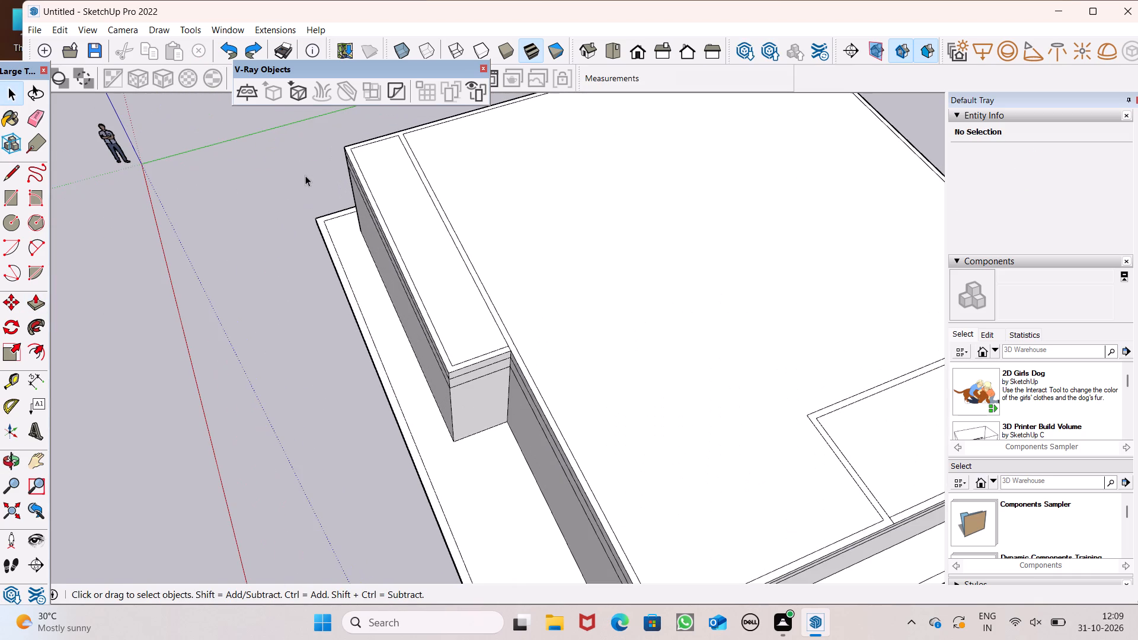
{"action": "left_click_drag", "start_coordinate": [4, 172], "coordinate": [9, 177]}
{"action": "scroll", "coordinate": [316, 134], "scroll_direction": "up", "scroll_amount": 7}
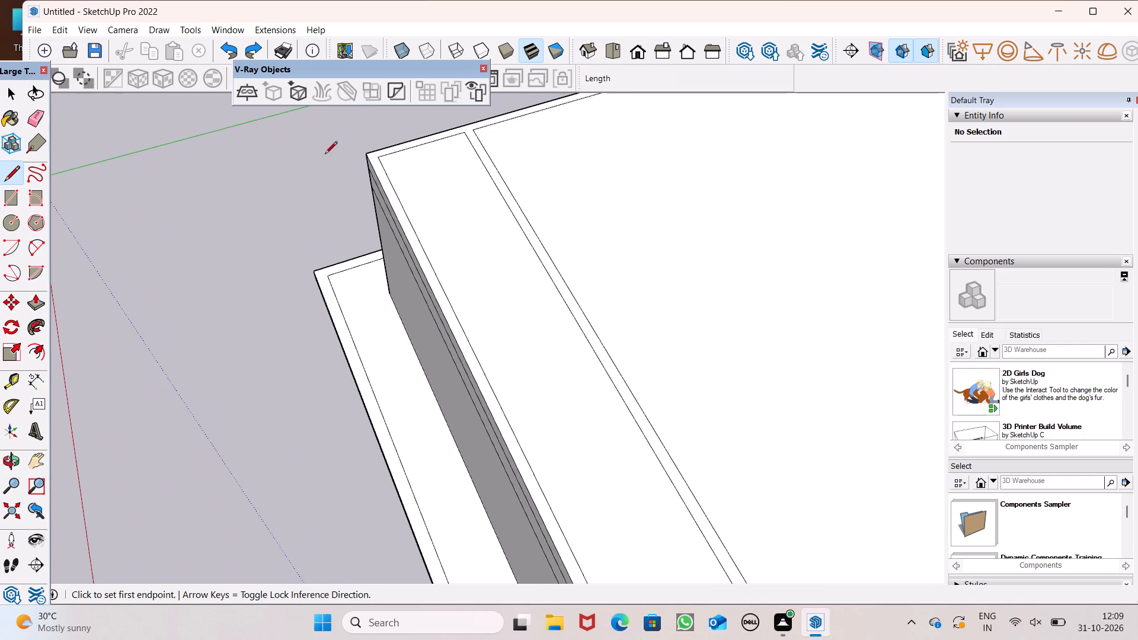
{"action": "scroll", "coordinate": [365, 153], "scroll_direction": "up", "scroll_amount": 5}
{"action": "left_click", "coordinate": [383, 159]}
{"action": "left_click", "coordinate": [367, 166]}
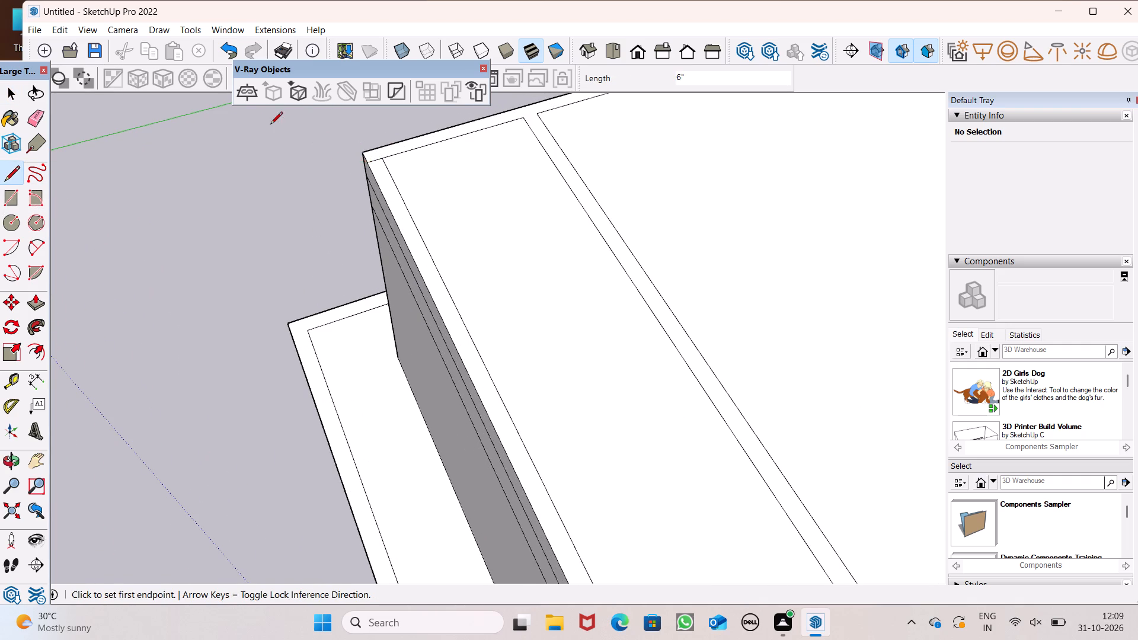
Examine the wall strip corners along the narrow side section of the roof.
{"action": "scroll", "coordinate": [268, 127], "scroll_direction": "down", "scroll_amount": 8}
{"action": "scroll", "coordinate": [487, 393], "scroll_direction": "down", "scroll_amount": 3}
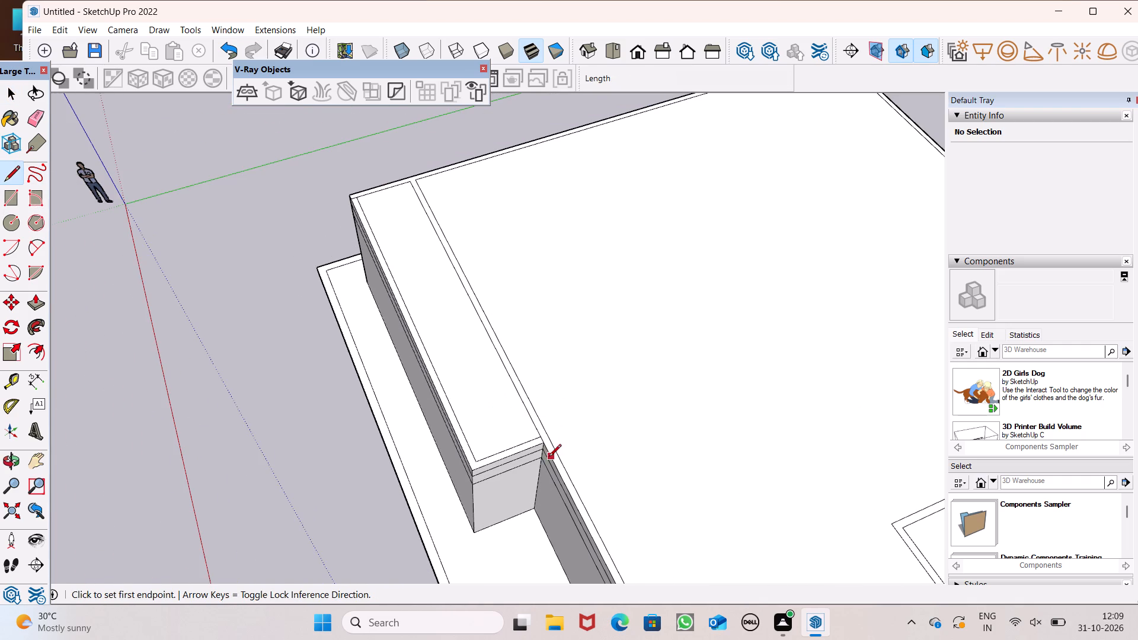
{"action": "scroll", "coordinate": [544, 460], "scroll_direction": "up", "scroll_amount": 4}
{"action": "scroll", "coordinate": [401, 436], "scroll_direction": "down", "scroll_amount": 3}
{"action": "scroll", "coordinate": [449, 432], "scroll_direction": "down", "scroll_amount": 2}
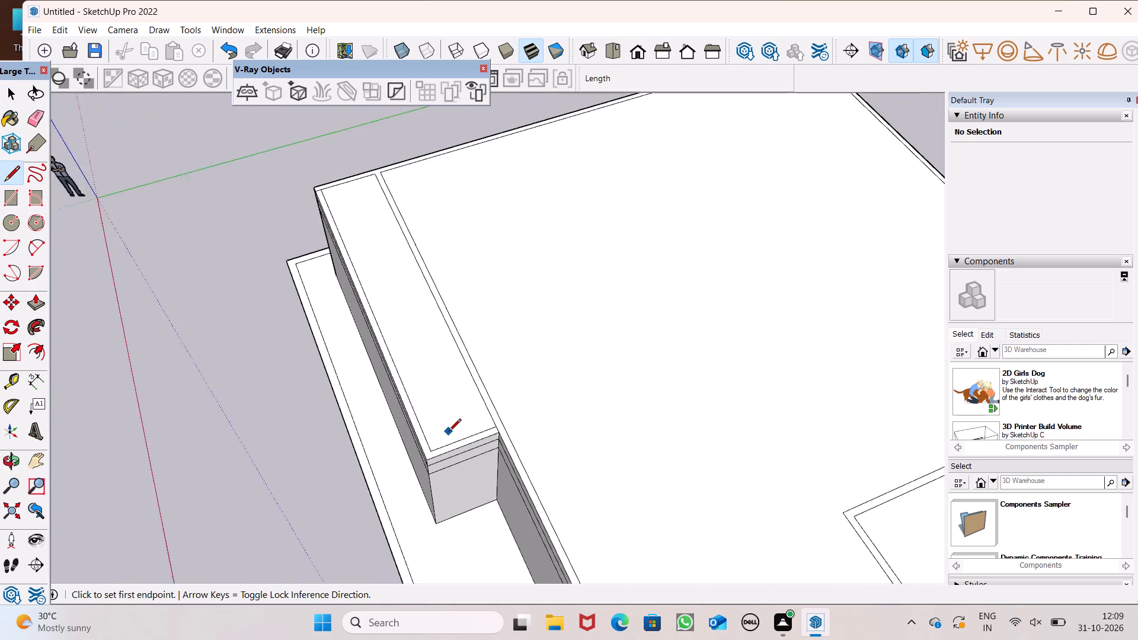
{"action": "scroll", "coordinate": [449, 432], "scroll_direction": "down", "scroll_amount": 2}
{"action": "scroll", "coordinate": [449, 464], "scroll_direction": "up", "scroll_amount": 7}
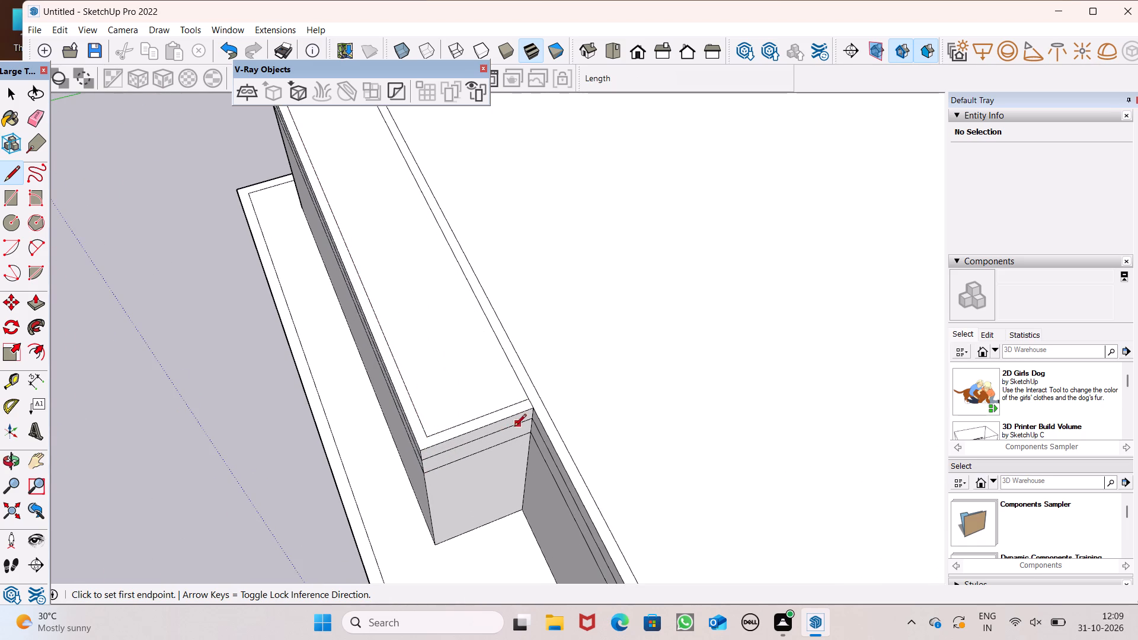
{"action": "scroll", "coordinate": [537, 440], "scroll_direction": "down", "scroll_amount": 7}
{"action": "middle_click_drag", "start_coordinate": [509, 430], "coordinate": [452, 429]}
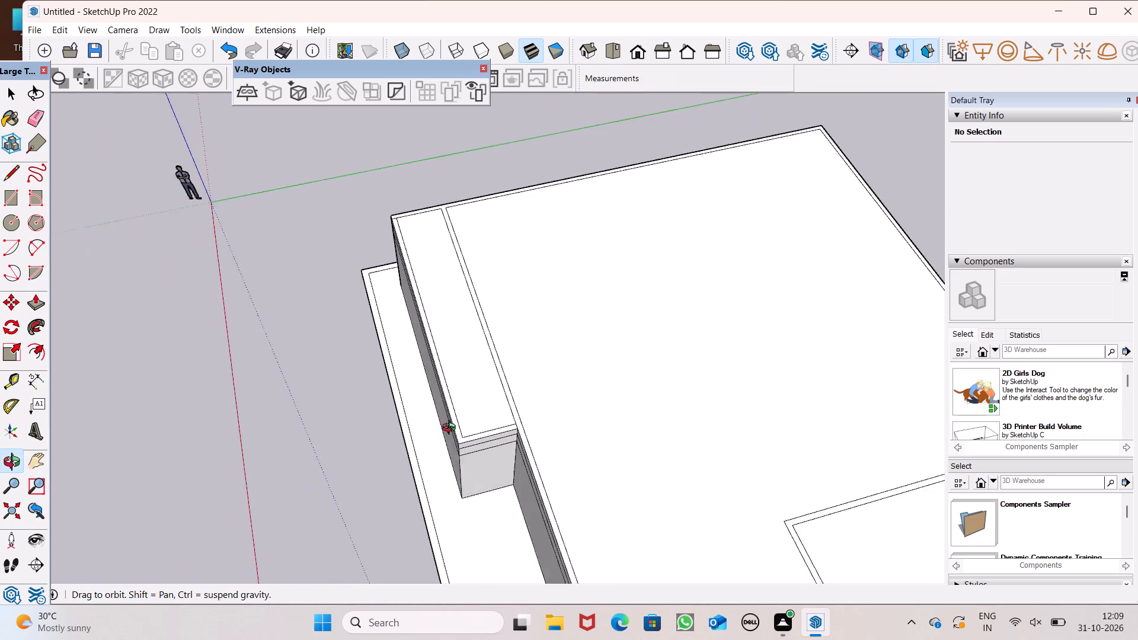
{"action": "middle_click_drag", "start_coordinate": [452, 429], "coordinate": [436, 431]}
{"action": "key", "text": "space"}
Pull the connected wall strip around the main roof area and corner partition up 10'.
{"action": "left_click", "coordinate": [35, 307]}
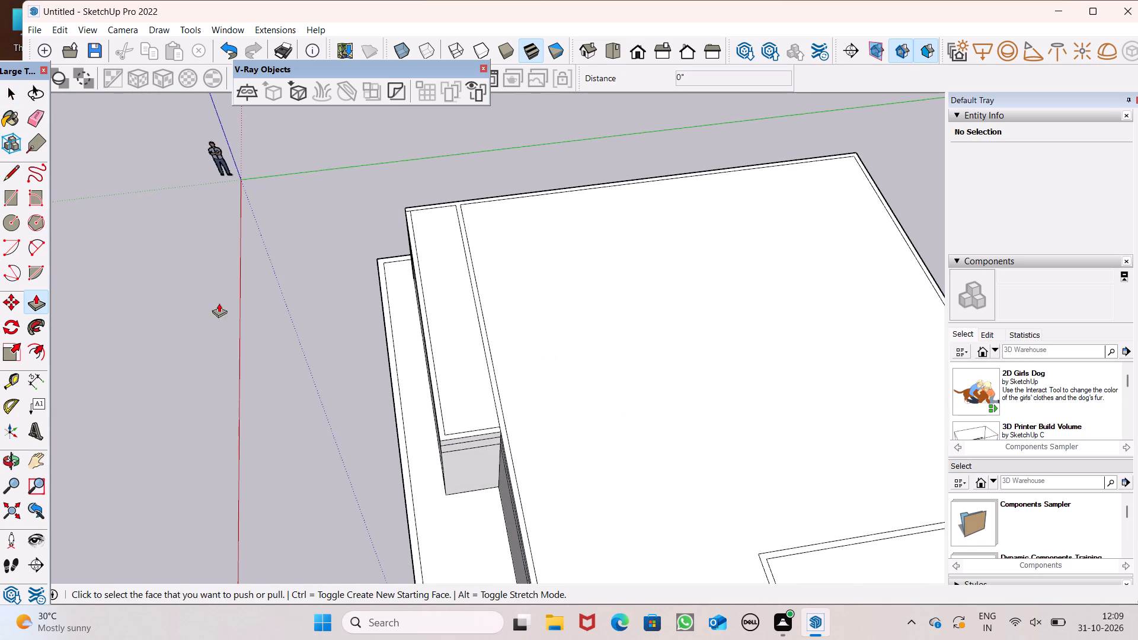
{"action": "scroll", "coordinate": [386, 290], "scroll_direction": "down", "scroll_amount": 3}
{"action": "middle_click_drag", "start_coordinate": [462, 329], "coordinate": [514, 270]}
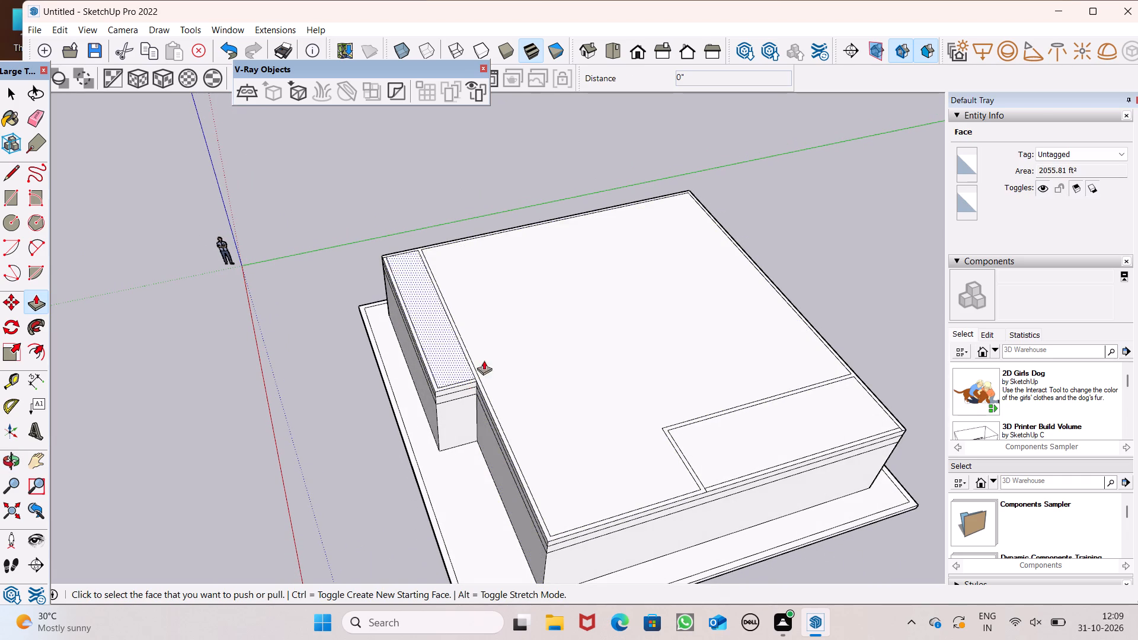
{"action": "scroll", "coordinate": [468, 329], "scroll_direction": "down", "scroll_amount": 3}
{"action": "scroll", "coordinate": [512, 461], "scroll_direction": "up", "scroll_amount": 5}
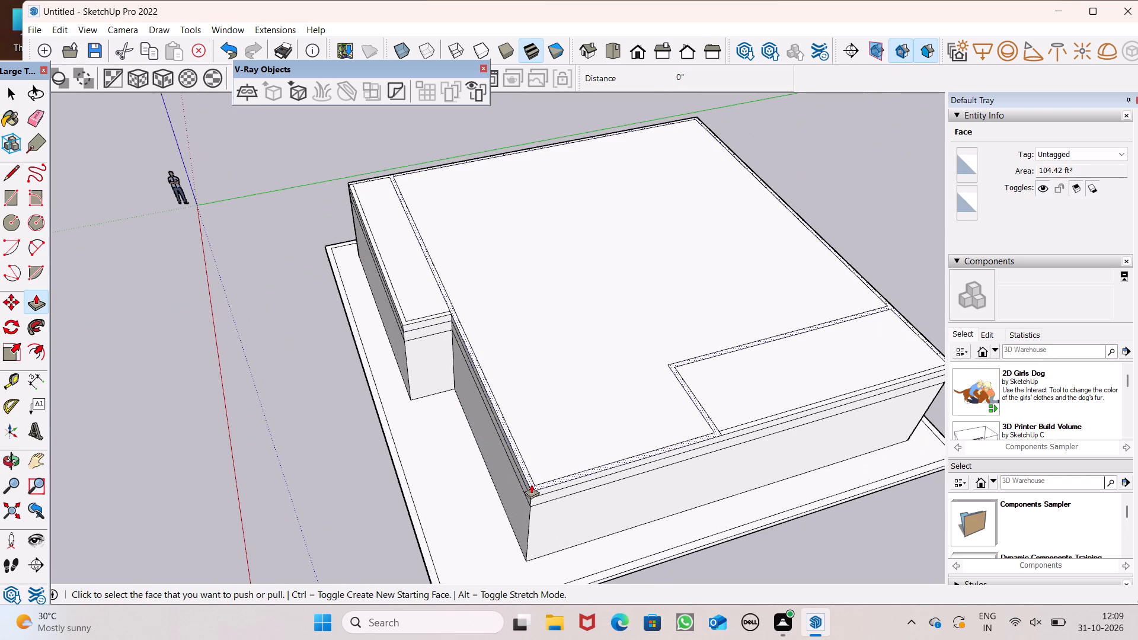
{"action": "left_click_drag", "start_coordinate": [531, 484], "coordinate": [519, 418]}
{"action": "type", "text": "10'"}
{"action": "key", "text": "Return"}
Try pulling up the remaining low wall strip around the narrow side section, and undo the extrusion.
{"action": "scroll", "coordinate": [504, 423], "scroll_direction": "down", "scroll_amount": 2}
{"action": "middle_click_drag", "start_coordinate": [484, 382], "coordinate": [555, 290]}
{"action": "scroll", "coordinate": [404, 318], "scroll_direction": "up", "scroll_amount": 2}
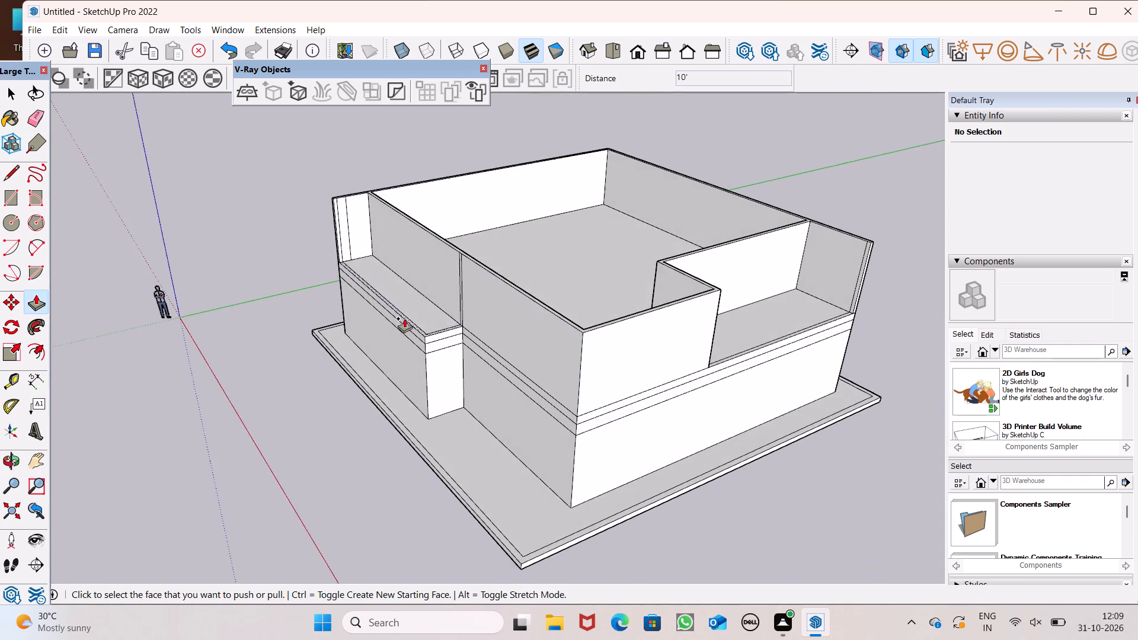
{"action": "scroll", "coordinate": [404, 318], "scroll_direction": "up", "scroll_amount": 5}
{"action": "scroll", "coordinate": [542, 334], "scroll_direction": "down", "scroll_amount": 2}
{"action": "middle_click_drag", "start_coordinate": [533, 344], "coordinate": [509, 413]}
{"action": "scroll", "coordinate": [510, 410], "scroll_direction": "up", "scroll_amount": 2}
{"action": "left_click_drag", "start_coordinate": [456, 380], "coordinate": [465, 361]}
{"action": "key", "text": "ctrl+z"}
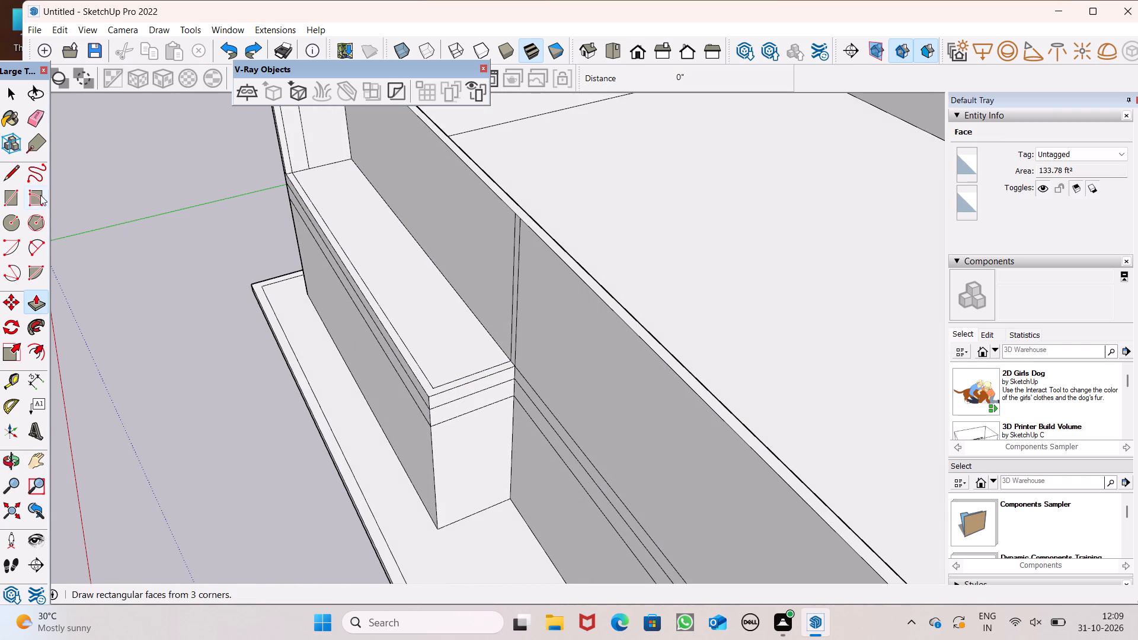
Draw a short line across the narrow side section's wall strip at its near outer corner, from the inner rim corner to the outer edge.
{"action": "left_click", "coordinate": [16, 180]}
{"action": "scroll", "coordinate": [345, 339], "scroll_direction": "up", "scroll_amount": 5}
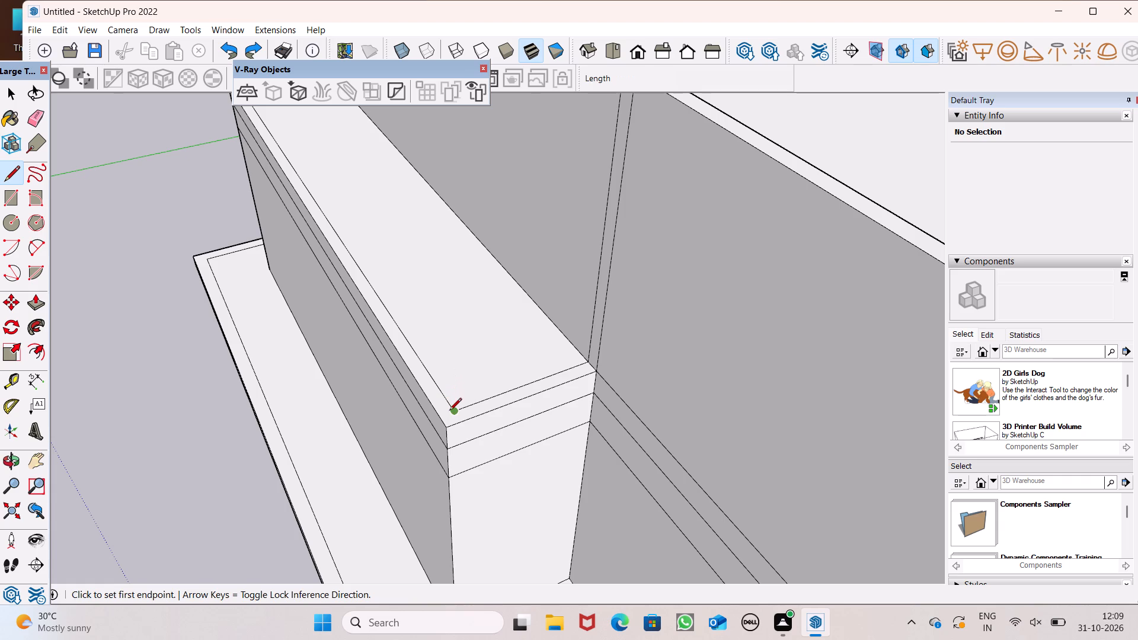
{"action": "left_click", "coordinate": [450, 412]}
{"action": "left_click", "coordinate": [444, 417]}
{"action": "scroll", "coordinate": [420, 296], "scroll_direction": "down", "scroll_amount": 8}
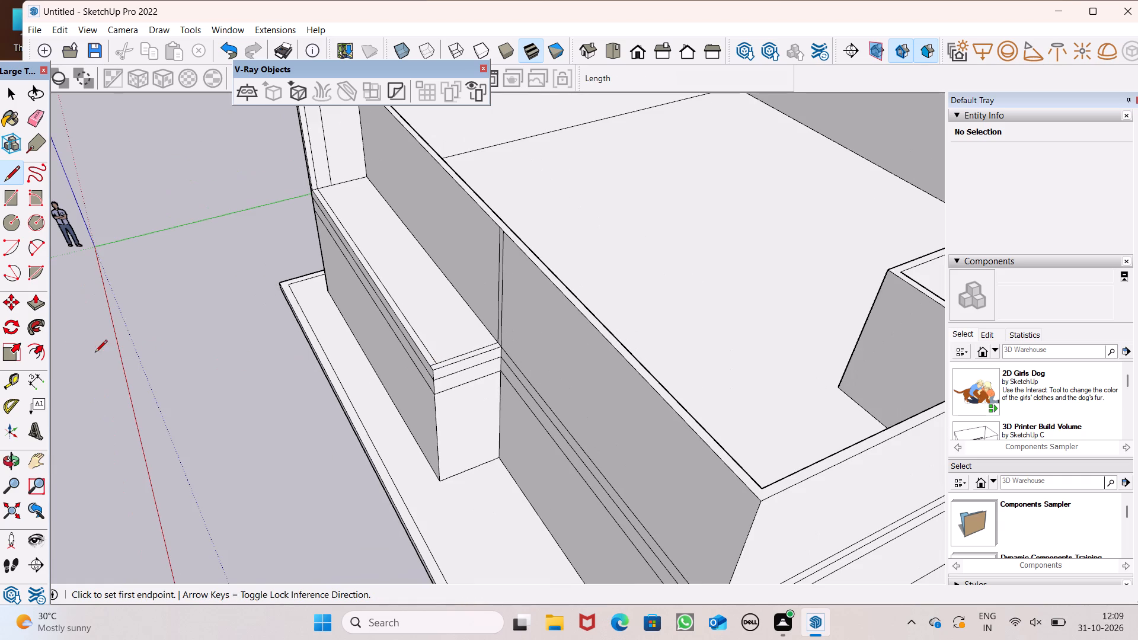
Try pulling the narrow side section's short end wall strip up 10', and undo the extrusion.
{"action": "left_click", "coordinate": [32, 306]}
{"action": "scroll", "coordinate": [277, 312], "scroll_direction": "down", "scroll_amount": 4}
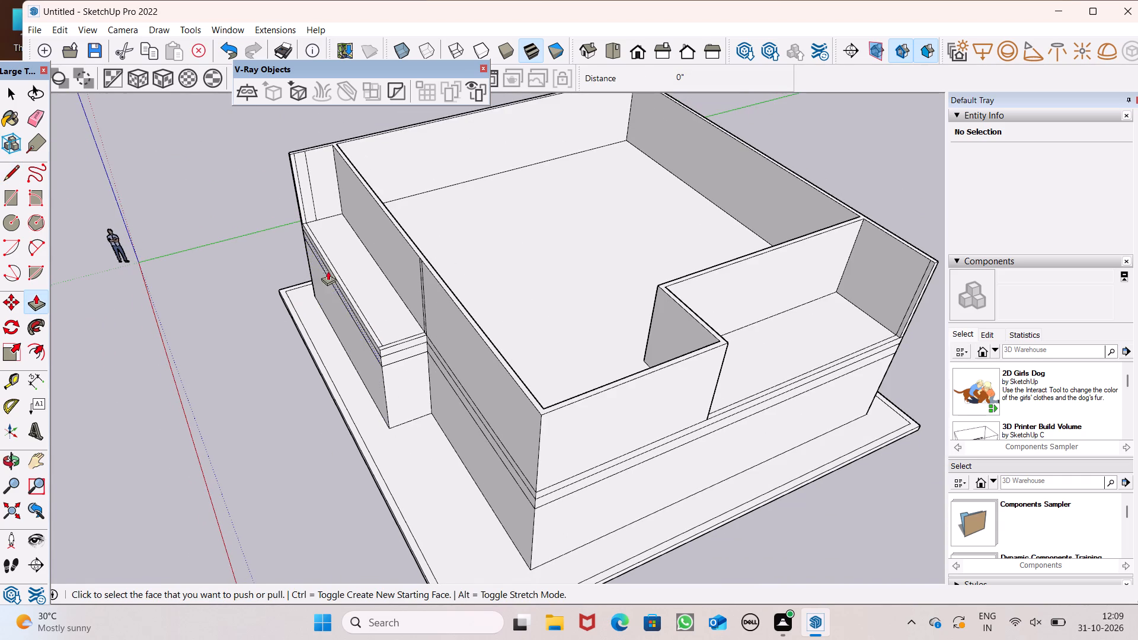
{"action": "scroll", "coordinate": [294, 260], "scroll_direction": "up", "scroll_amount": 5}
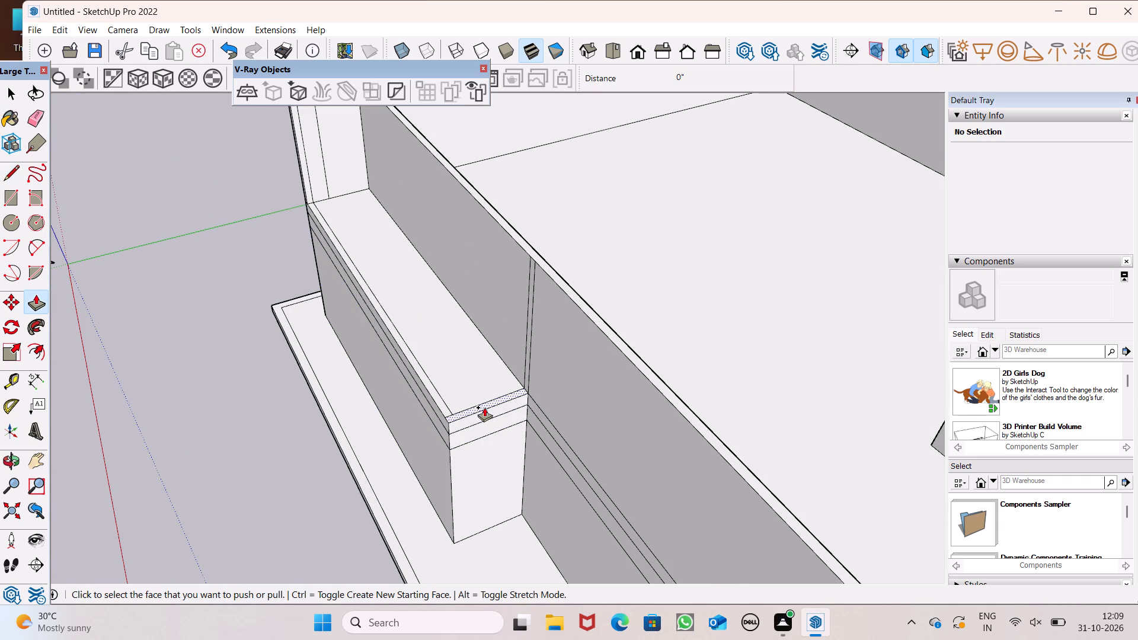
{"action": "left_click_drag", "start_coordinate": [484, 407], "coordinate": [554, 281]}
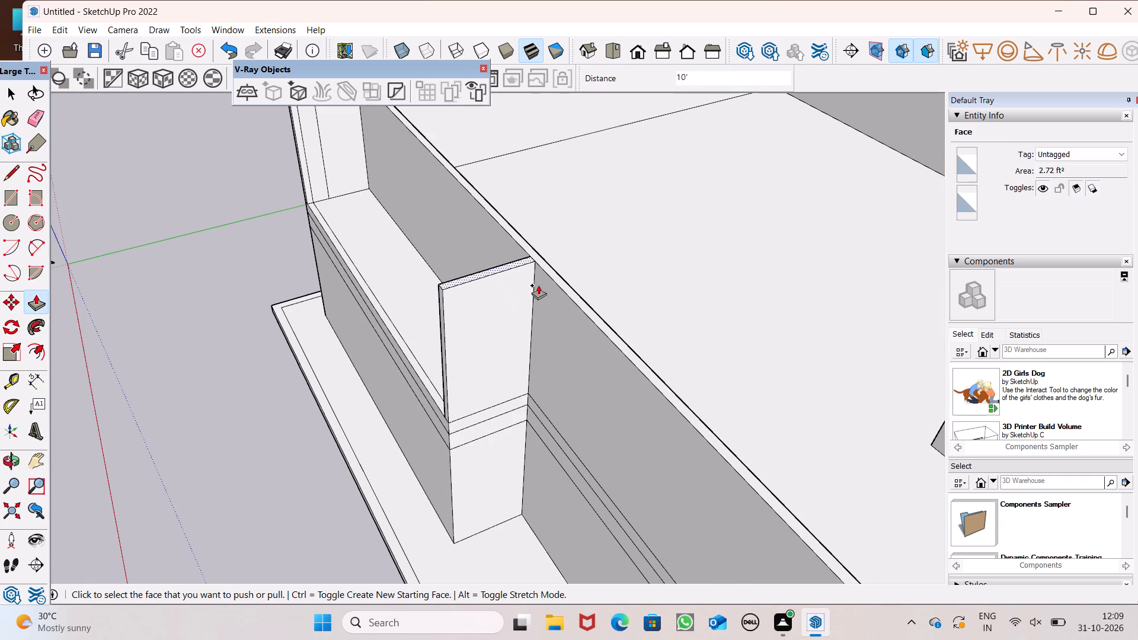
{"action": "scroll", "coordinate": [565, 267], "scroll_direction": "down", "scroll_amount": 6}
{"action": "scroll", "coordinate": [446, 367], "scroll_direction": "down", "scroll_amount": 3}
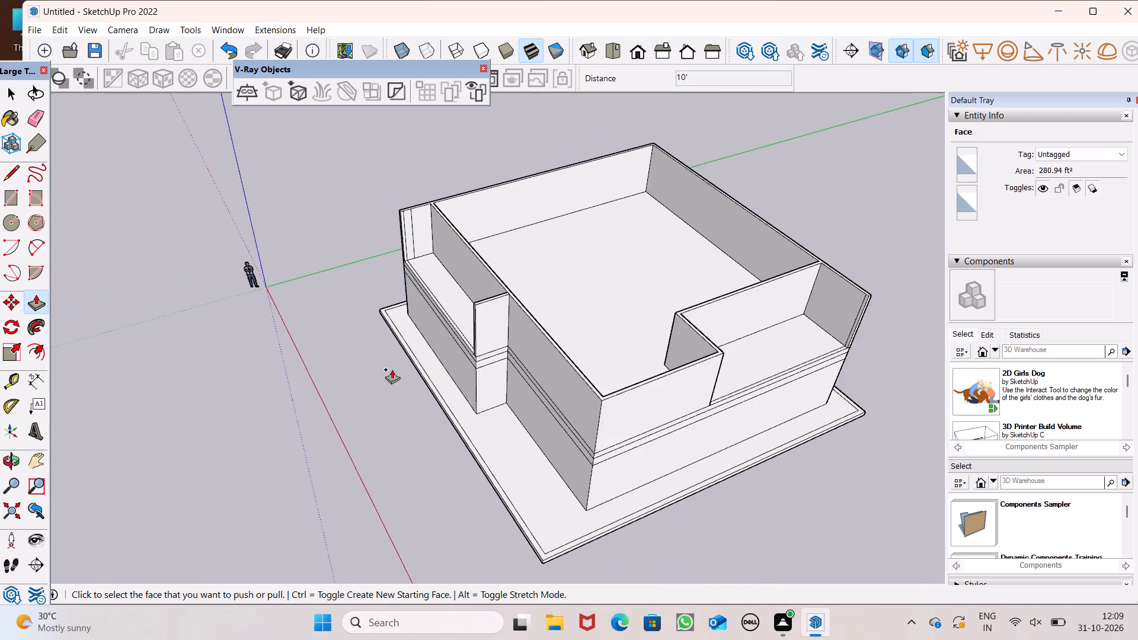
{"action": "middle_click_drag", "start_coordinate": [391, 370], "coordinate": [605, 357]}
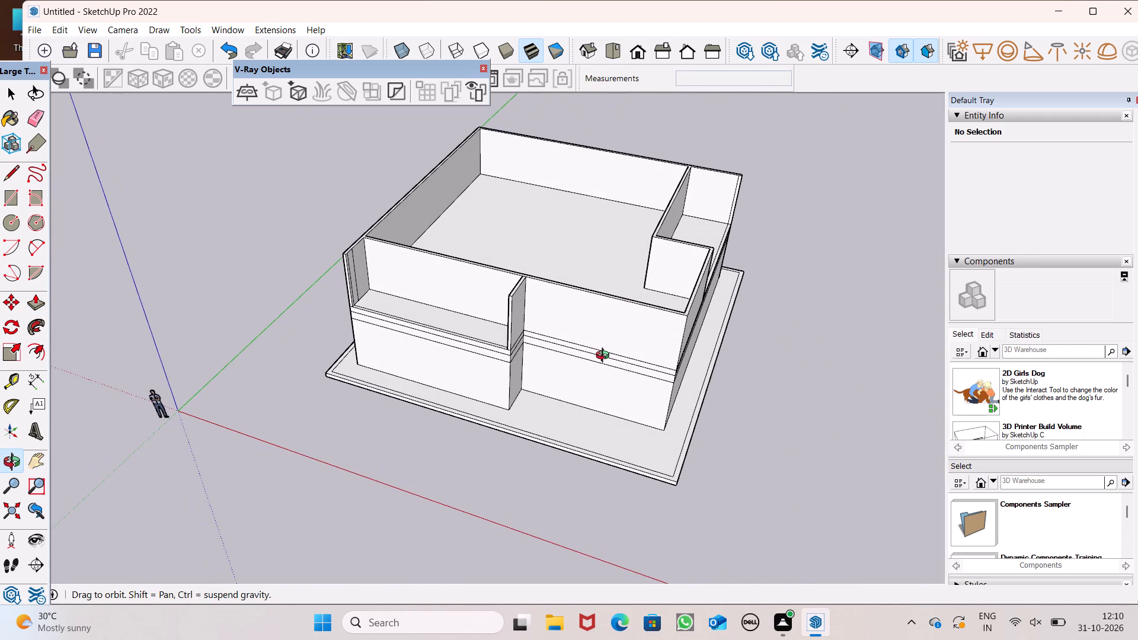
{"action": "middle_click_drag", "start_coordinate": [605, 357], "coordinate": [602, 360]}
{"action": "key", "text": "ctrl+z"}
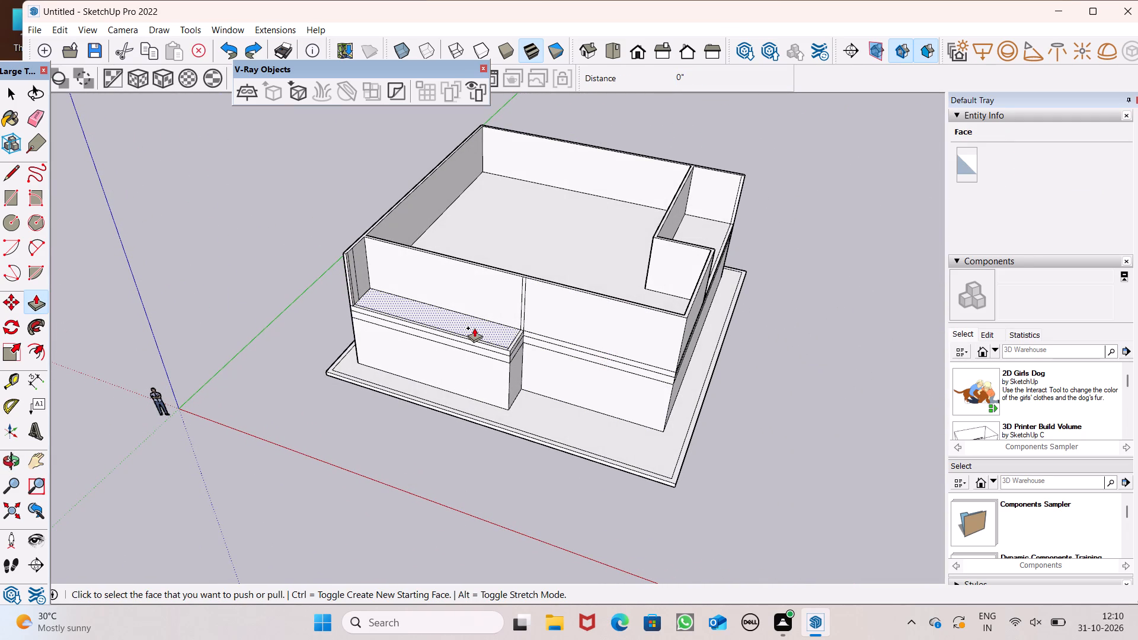
Examine the raised upper storey, its open side section and partitioned corner from several angles.
{"action": "scroll", "coordinate": [491, 309], "scroll_direction": "down", "scroll_amount": 3}
{"action": "middle_click_drag", "start_coordinate": [564, 355], "coordinate": [541, 345]}
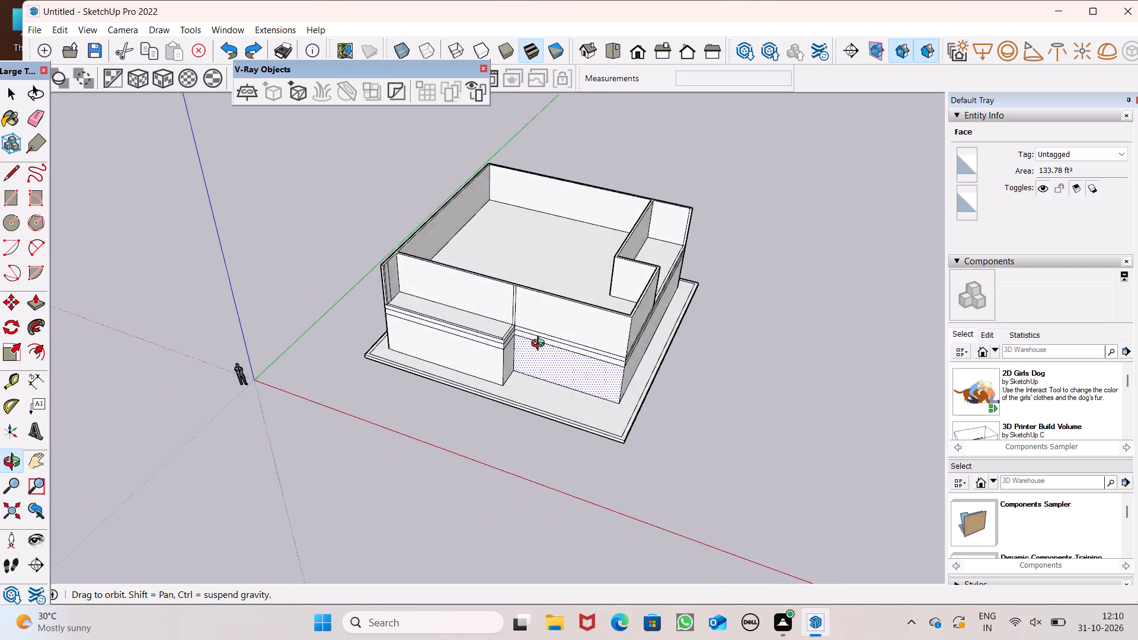
{"action": "middle_click_drag", "start_coordinate": [541, 345], "coordinate": [553, 315]}
{"action": "scroll", "coordinate": [466, 334], "scroll_direction": "up", "scroll_amount": 1}
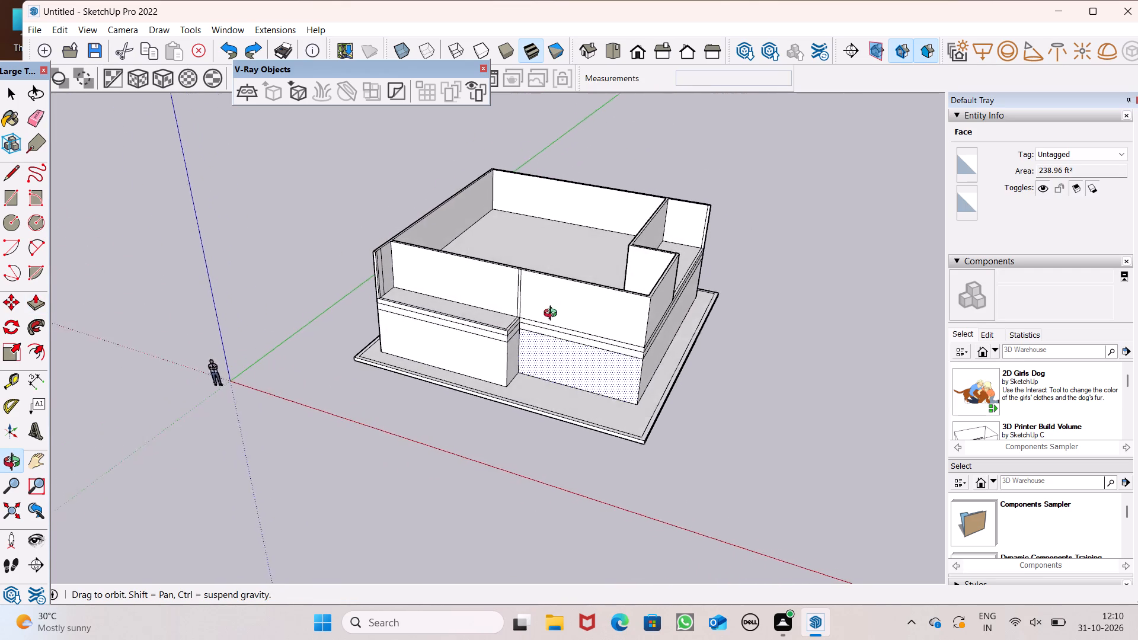
{"action": "middle_click_drag", "start_coordinate": [553, 315], "coordinate": [343, 372]}
{"action": "scroll", "coordinate": [418, 299], "scroll_direction": "down", "scroll_amount": 3}
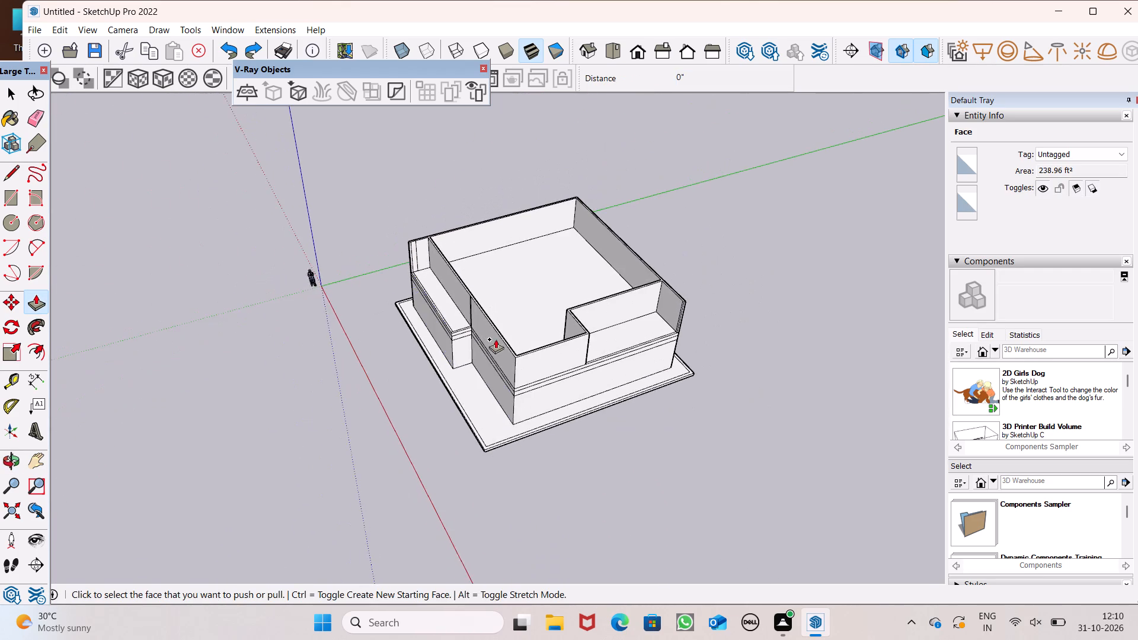
{"action": "middle_click_drag", "start_coordinate": [496, 338], "coordinate": [403, 313]}
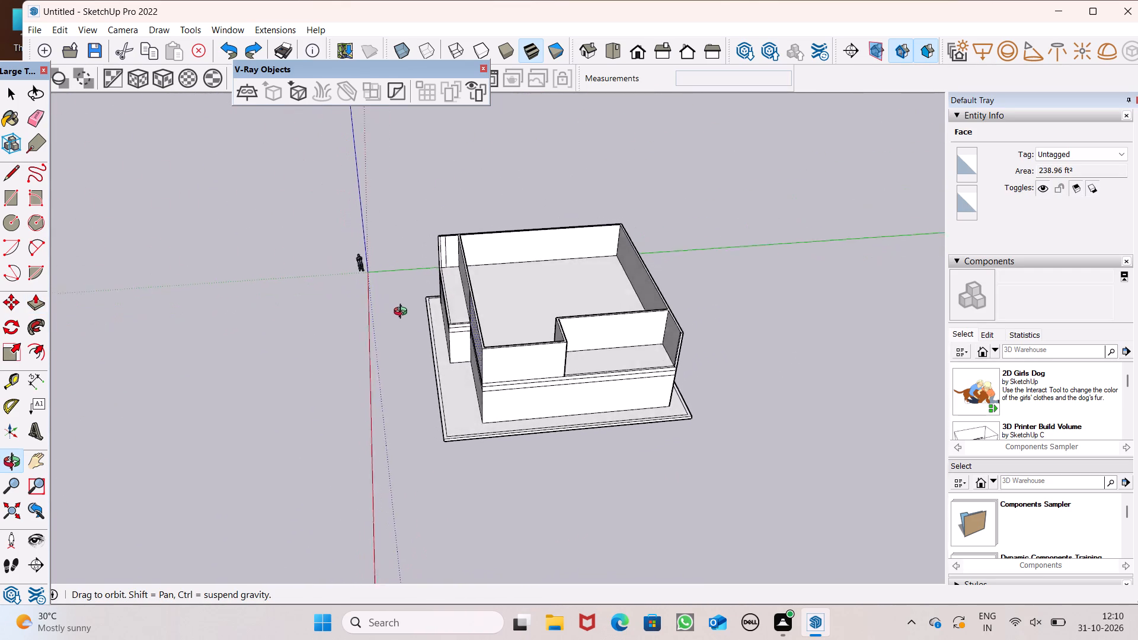
{"action": "middle_click_drag", "start_coordinate": [403, 313], "coordinate": [426, 330]}
{"action": "middle_click_drag", "start_coordinate": [443, 340], "coordinate": [413, 253]}
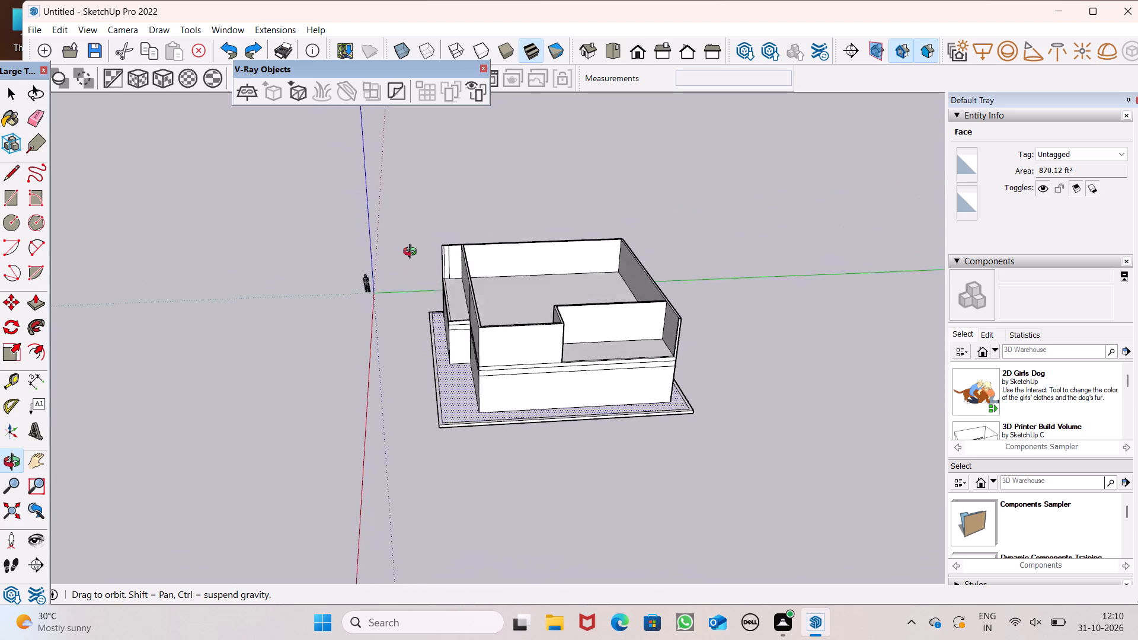
{"action": "middle_click_drag", "start_coordinate": [413, 253], "coordinate": [651, 256]}
{"action": "scroll", "coordinate": [512, 332], "scroll_direction": "up", "scroll_amount": 1}
{"action": "middle_click_drag", "start_coordinate": [513, 331], "coordinate": [503, 320]}
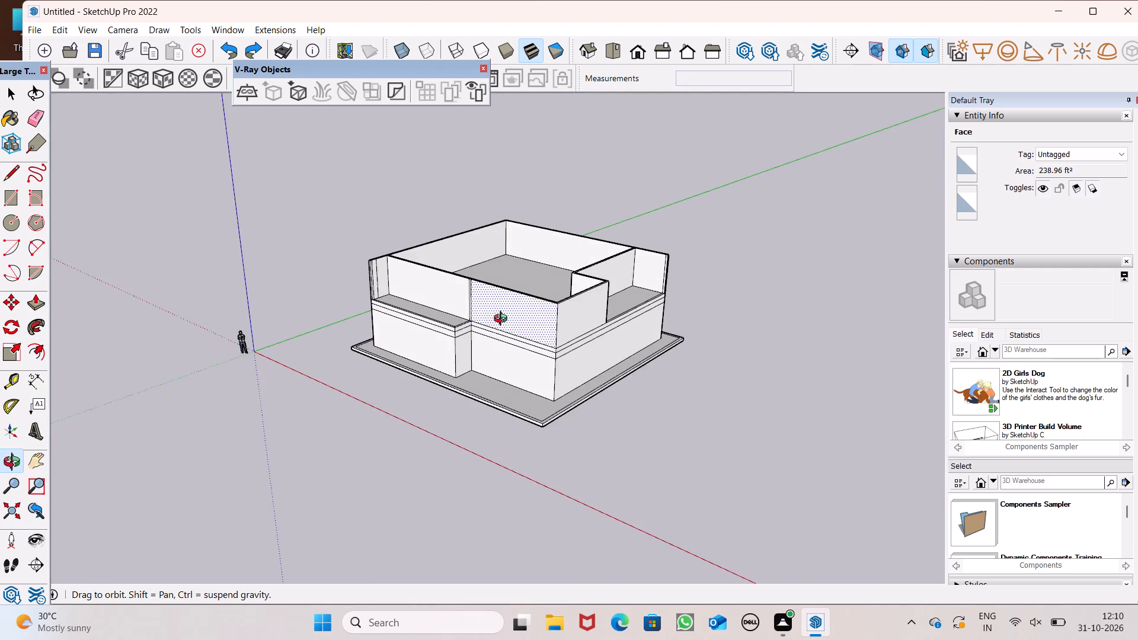
{"action": "middle_click_drag", "start_coordinate": [503, 320], "coordinate": [274, 305]}
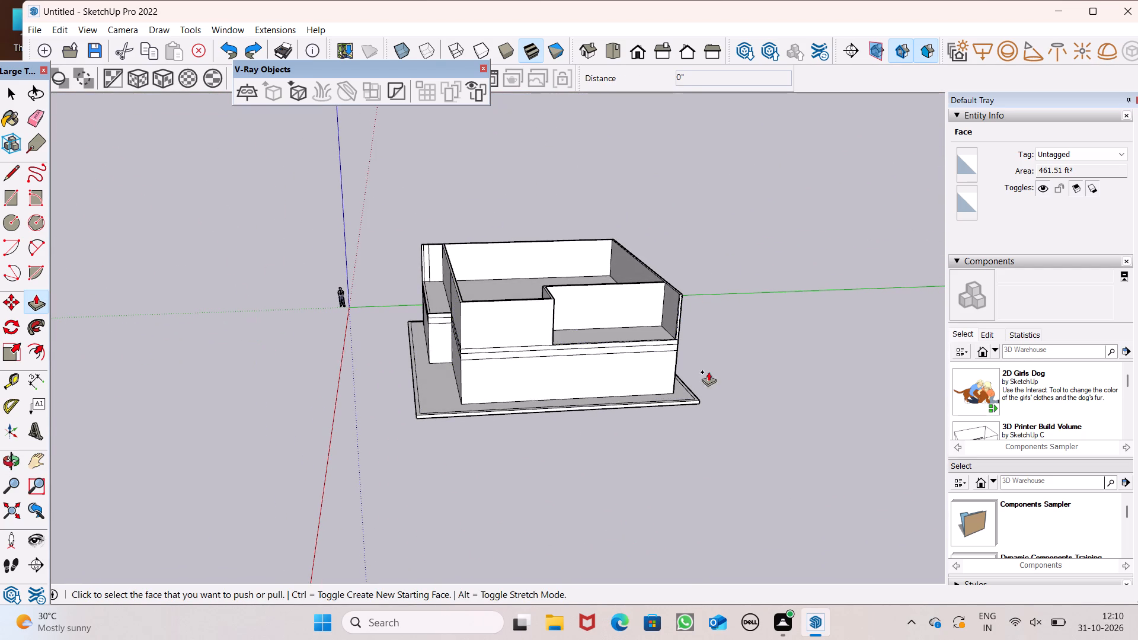
{"action": "middle_click_drag", "start_coordinate": [498, 326], "coordinate": [556, 387]}
{"action": "scroll", "coordinate": [556, 387], "scroll_direction": "up", "scroll_amount": 1}
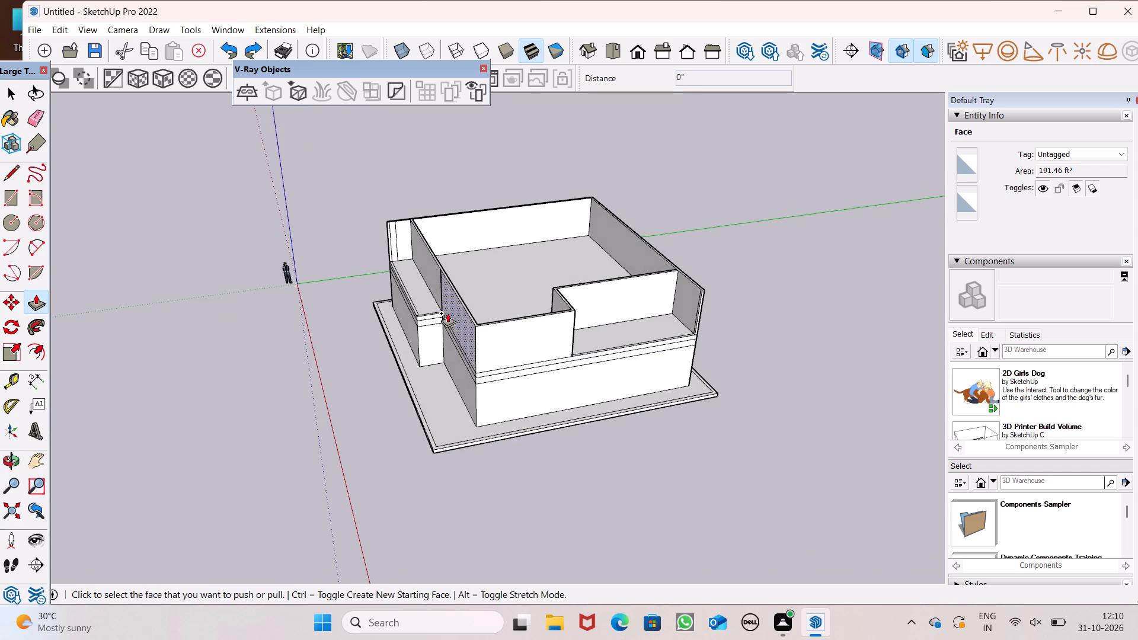
{"action": "scroll", "coordinate": [436, 290], "scroll_direction": "up", "scroll_amount": 5}
{"action": "scroll", "coordinate": [504, 344], "scroll_direction": "down", "scroll_amount": 5}
{"action": "scroll", "coordinate": [493, 297], "scroll_direction": "up", "scroll_amount": 6}
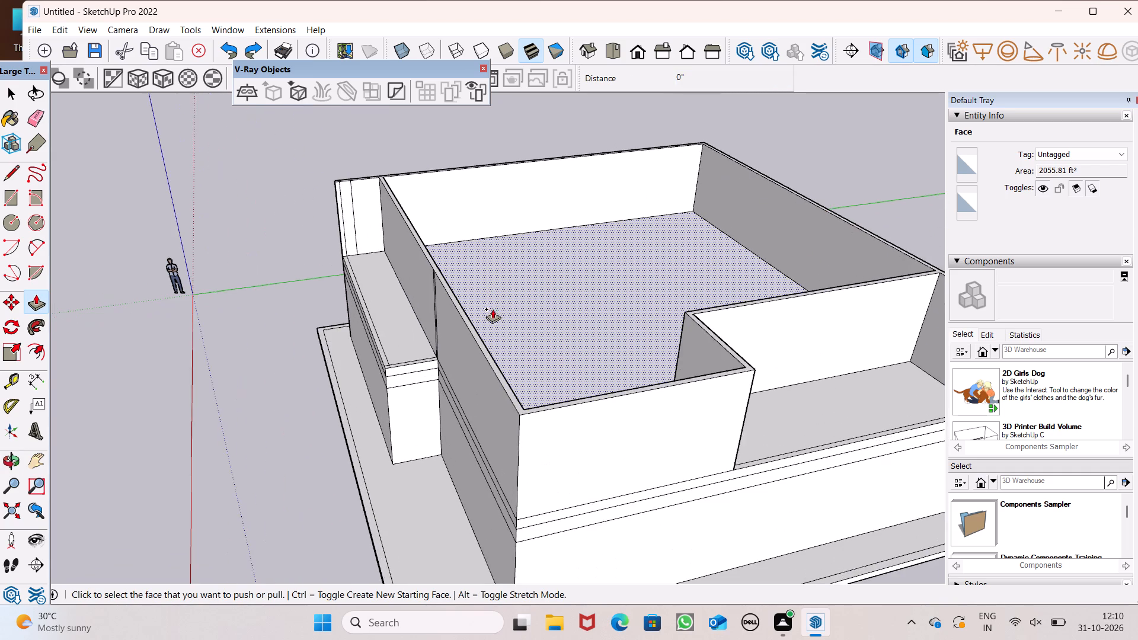
{"action": "scroll", "coordinate": [493, 342], "scroll_direction": "down", "scroll_amount": 3}
{"action": "scroll", "coordinate": [525, 360], "scroll_direction": "up", "scroll_amount": 1}
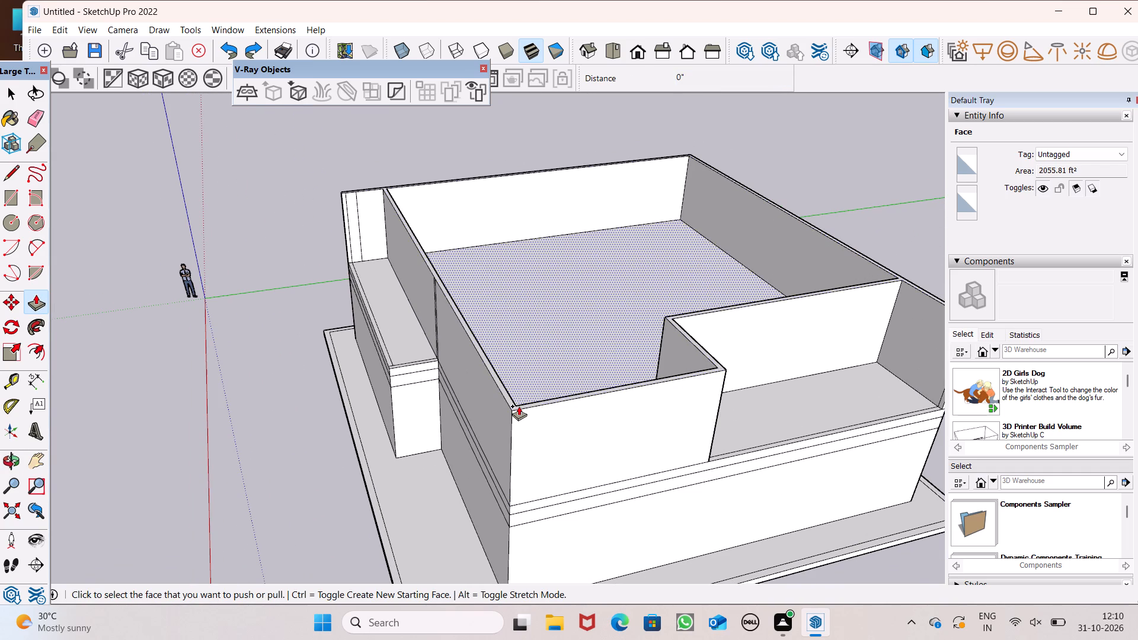
Pull the upper storey walls' connected top face up 2' as a separate band above the walls.
{"action": "left_click_drag", "start_coordinate": [515, 407], "coordinate": [518, 357]}
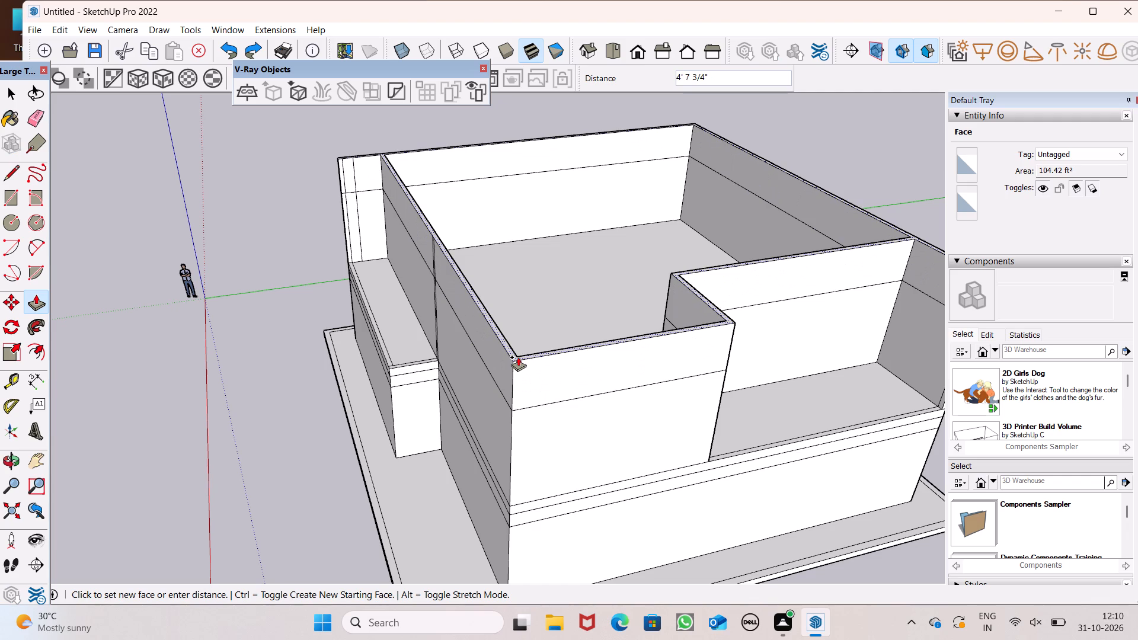
{"action": "left_click_drag", "start_coordinate": [518, 357], "coordinate": [519, 357]}
{"action": "type", "text": "2'"}
{"action": "key", "text": "Return"}
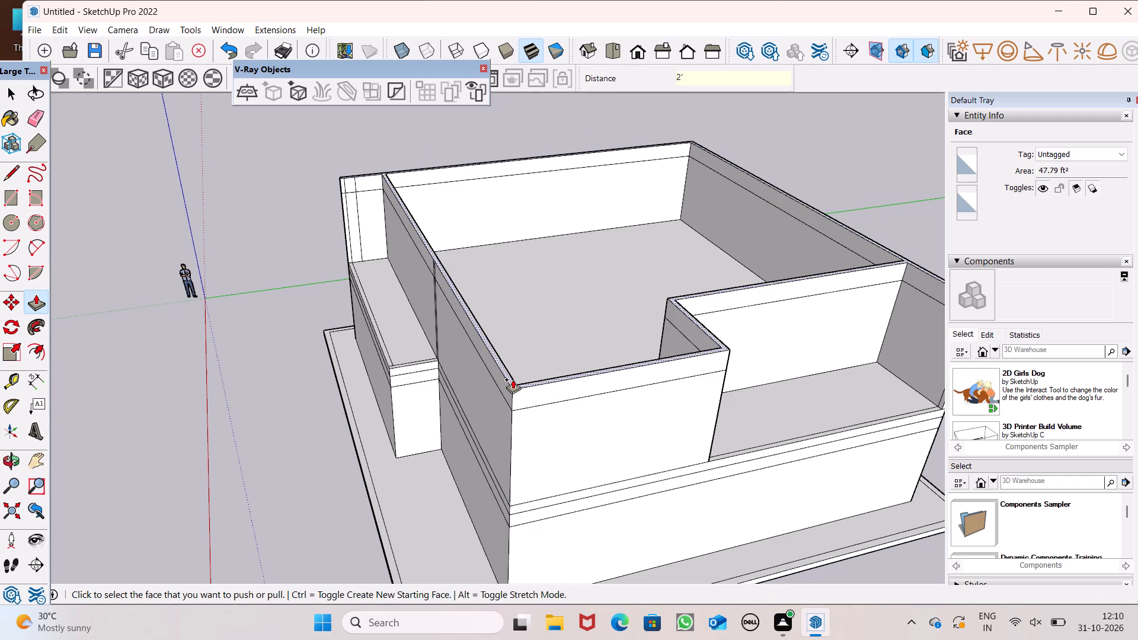
Pull the walls' new top face up another 10' above the 2' band to form the next storey's walls.
{"action": "left_click_drag", "start_coordinate": [513, 385], "coordinate": [519, 288]}
{"action": "type", "text": "10'"}
{"action": "key", "text": "Return"}
{"action": "scroll", "coordinate": [486, 260], "scroll_direction": "down", "scroll_amount": 4}
{"action": "middle_click_drag", "start_coordinate": [522, 280], "coordinate": [661, 220]}
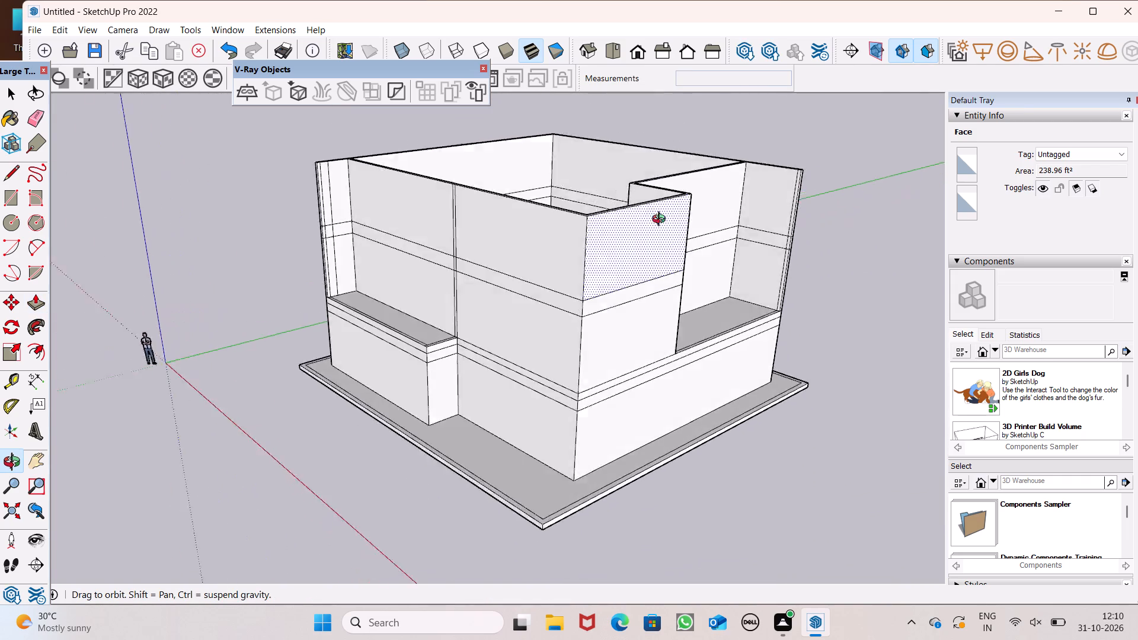
{"action": "middle_click_drag", "start_coordinate": [661, 220], "coordinate": [704, 285]}
{"action": "scroll", "coordinate": [552, 322], "scroll_direction": "down", "scroll_amount": 4}
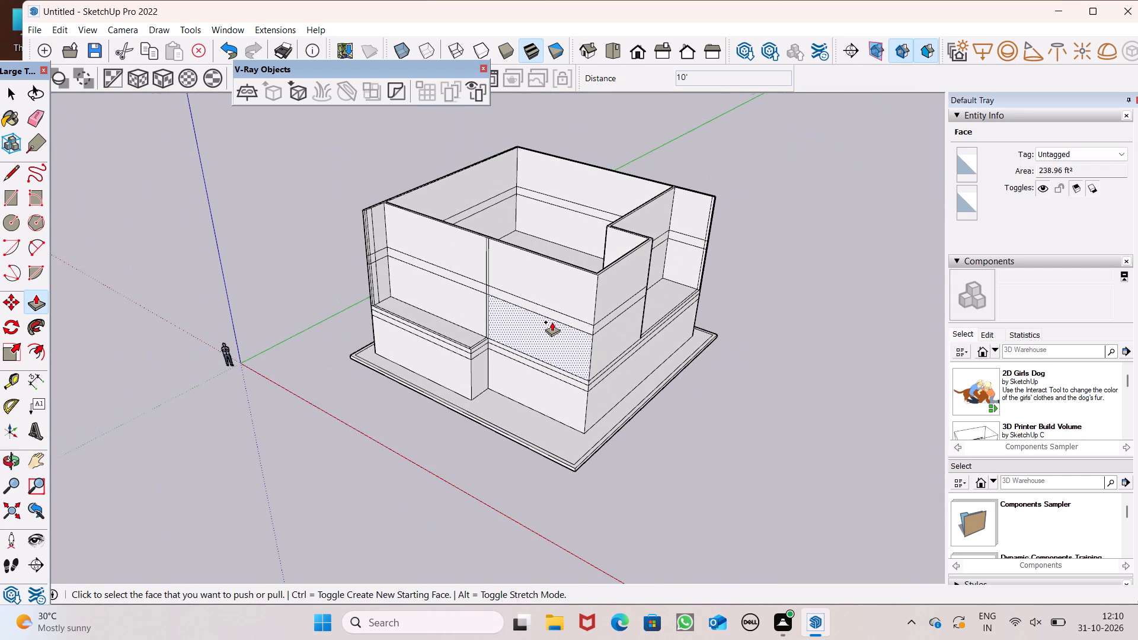
Pull the lower band face above the recessed ground-floor wall out about 5' 5" to form a projecting canopy slab.
{"action": "scroll", "coordinate": [552, 322], "scroll_direction": "down", "scroll_amount": 2}
{"action": "middle_click_drag", "start_coordinate": [555, 383], "coordinate": [629, 351]}
{"action": "scroll", "coordinate": [460, 353], "scroll_direction": "up", "scroll_amount": 5}
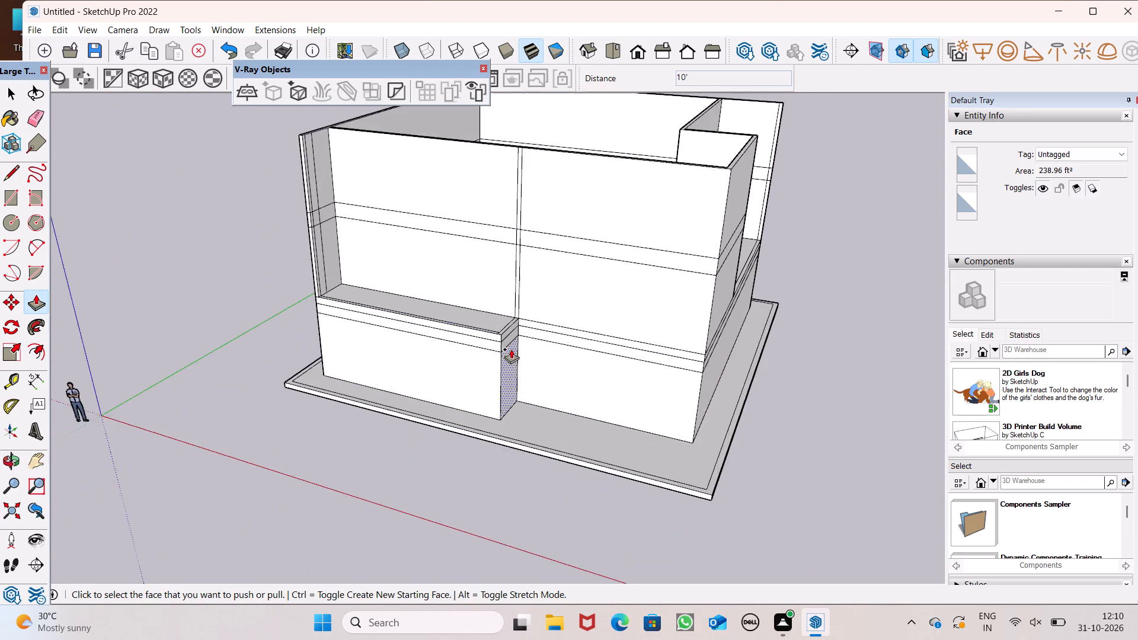
{"action": "scroll", "coordinate": [511, 349], "scroll_direction": "up", "scroll_amount": 2}
{"action": "scroll", "coordinate": [538, 360], "scroll_direction": "down", "scroll_amount": 3}
{"action": "middle_click_drag", "start_coordinate": [631, 383], "coordinate": [618, 431]}
{"action": "scroll", "coordinate": [600, 431], "scroll_direction": "up", "scroll_amount": 4}
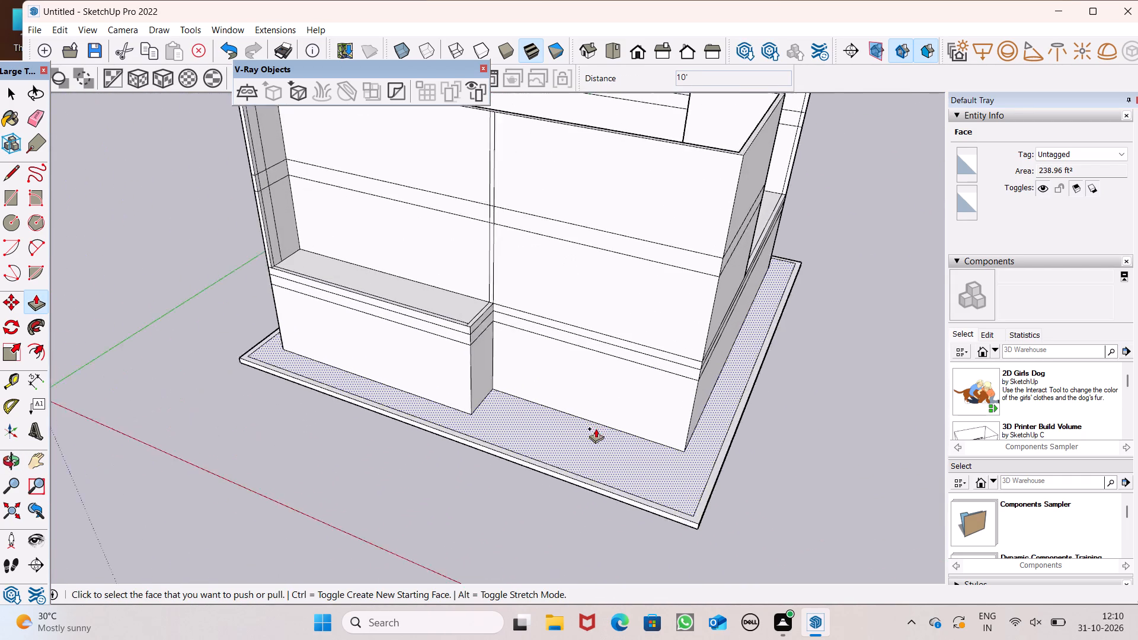
{"action": "scroll", "coordinate": [596, 428], "scroll_direction": "up", "scroll_amount": 2}
{"action": "scroll", "coordinate": [650, 327], "scroll_direction": "down", "scroll_amount": 2}
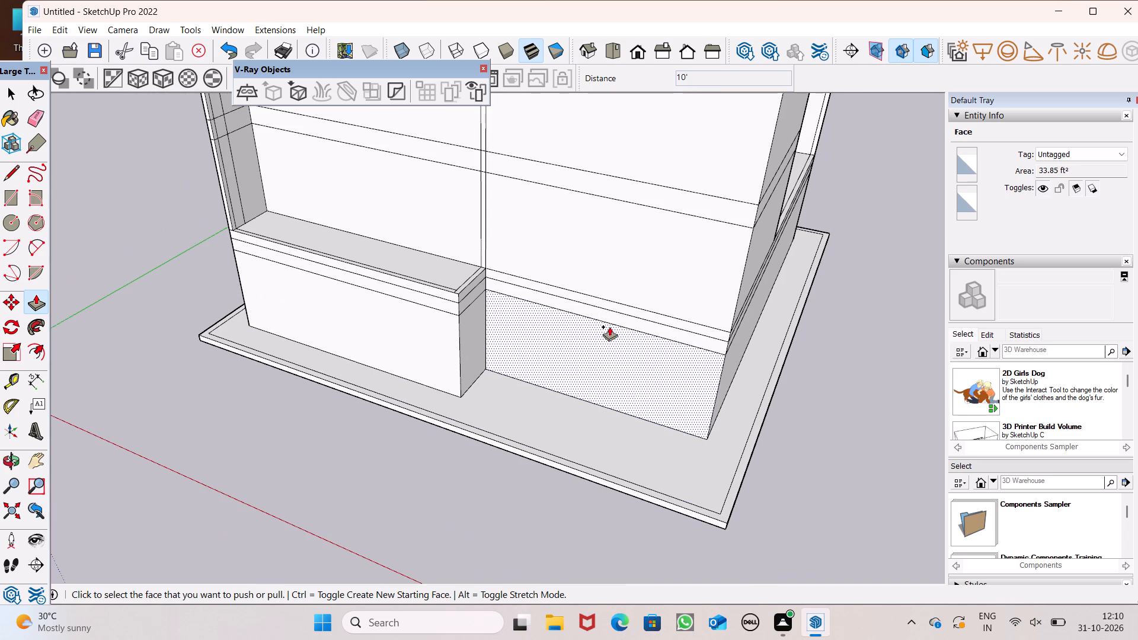
{"action": "left_click_drag", "start_coordinate": [609, 321], "coordinate": [461, 302]}
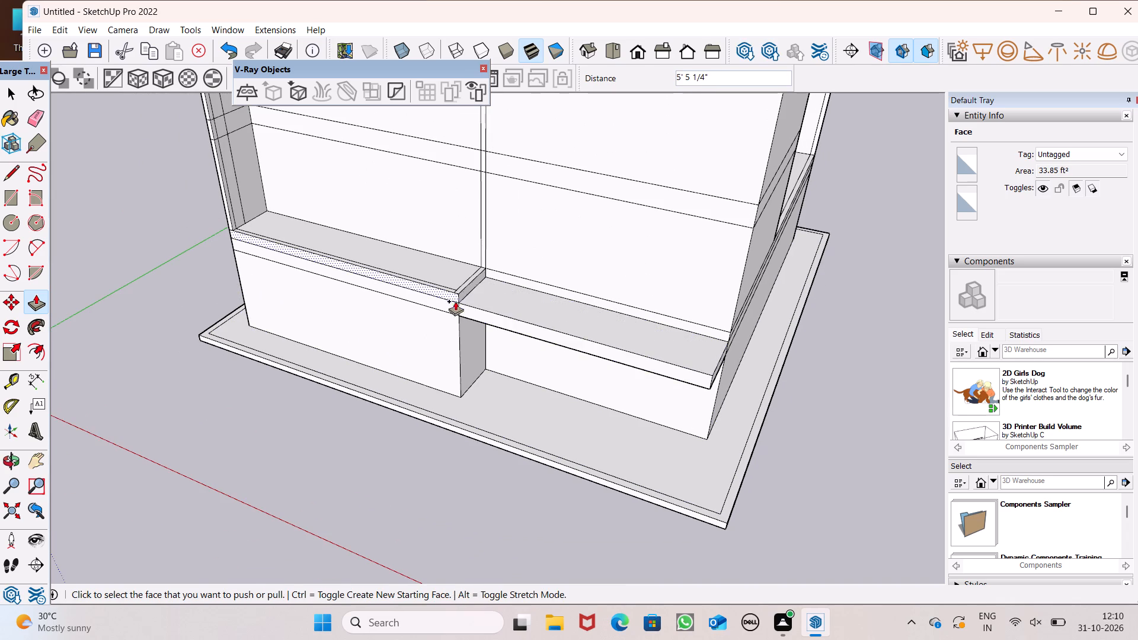
Examine the new canopy slab and its junction with the adjoining side wall from several angles.
{"action": "scroll", "coordinate": [501, 313], "scroll_direction": "down", "scroll_amount": 5}
{"action": "middle_click_drag", "start_coordinate": [486, 303], "coordinate": [544, 331]}
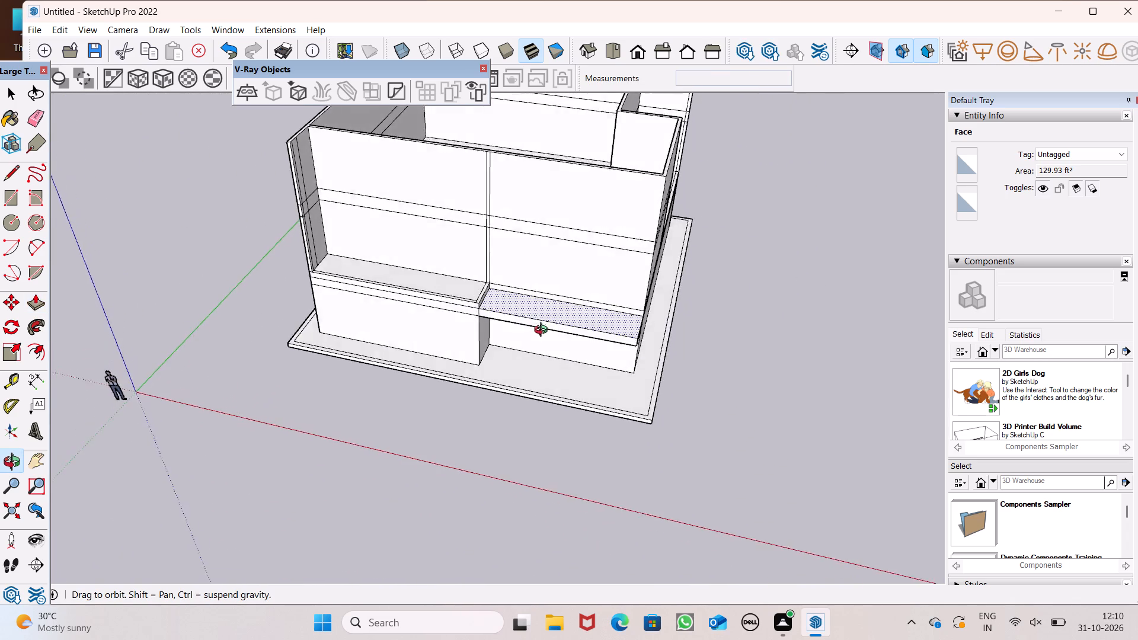
{"action": "middle_click_drag", "start_coordinate": [544, 331], "coordinate": [441, 287]}
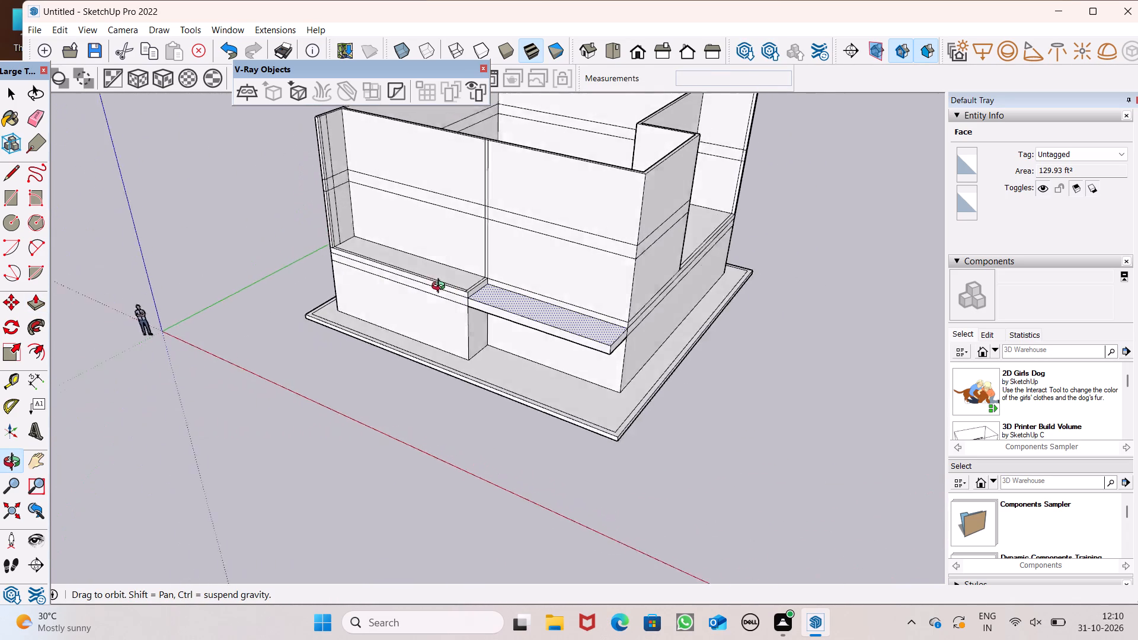
{"action": "middle_click_drag", "start_coordinate": [441, 287], "coordinate": [330, 280]}
{"action": "scroll", "coordinate": [391, 290], "scroll_direction": "down", "scroll_amount": 1}
{"action": "middle_click_drag", "start_coordinate": [461, 344], "coordinate": [510, 327]}
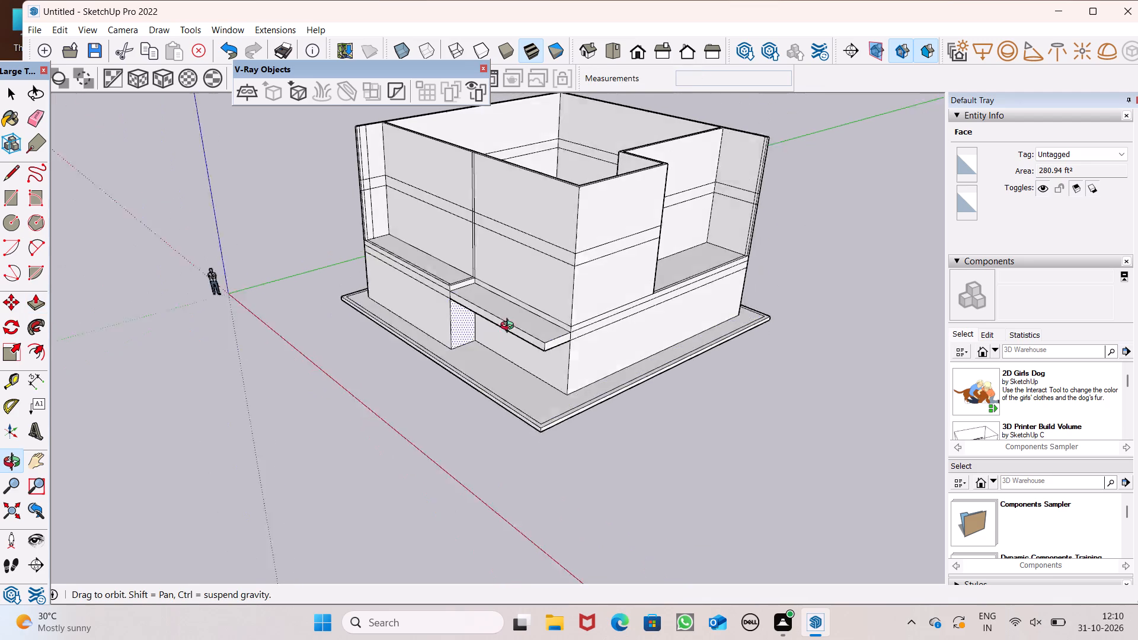
{"action": "middle_click_drag", "start_coordinate": [510, 327], "coordinate": [480, 334]}
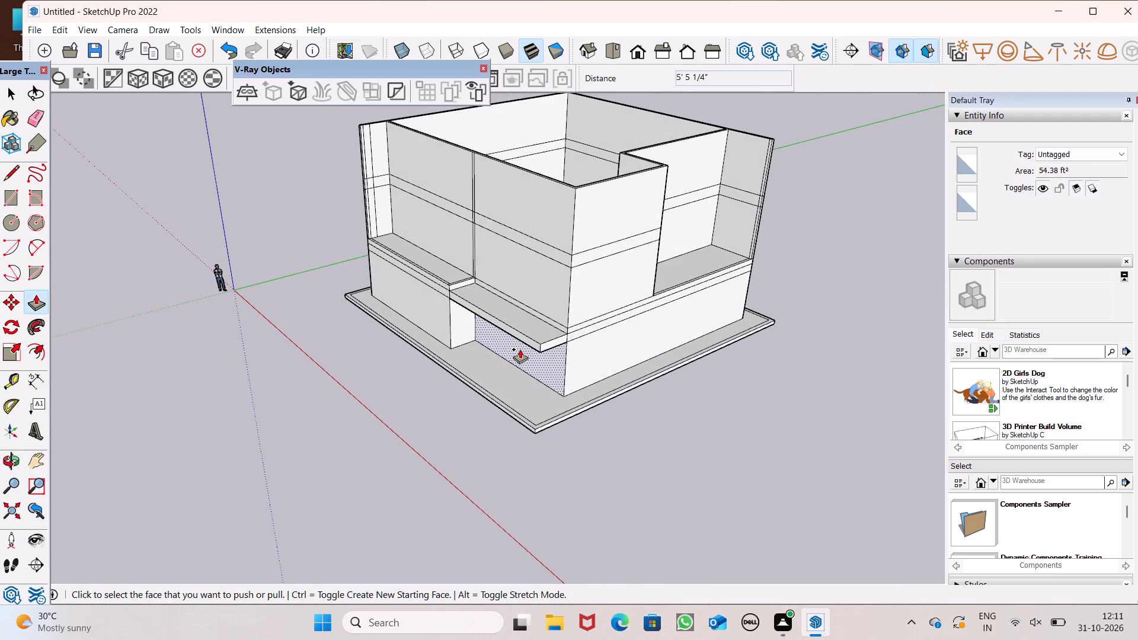
{"action": "scroll", "coordinate": [574, 337], "scroll_direction": "up", "scroll_amount": 5}
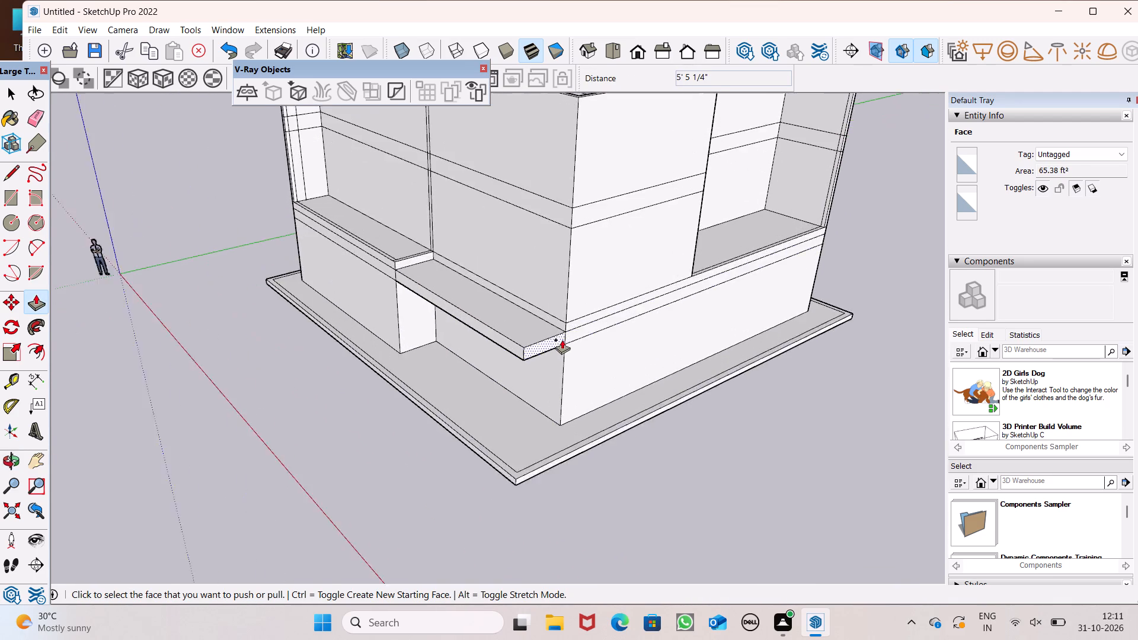
{"action": "scroll", "coordinate": [520, 329], "scroll_direction": "down", "scroll_amount": 2}
{"action": "middle_click_drag", "start_coordinate": [522, 327], "coordinate": [541, 344]}
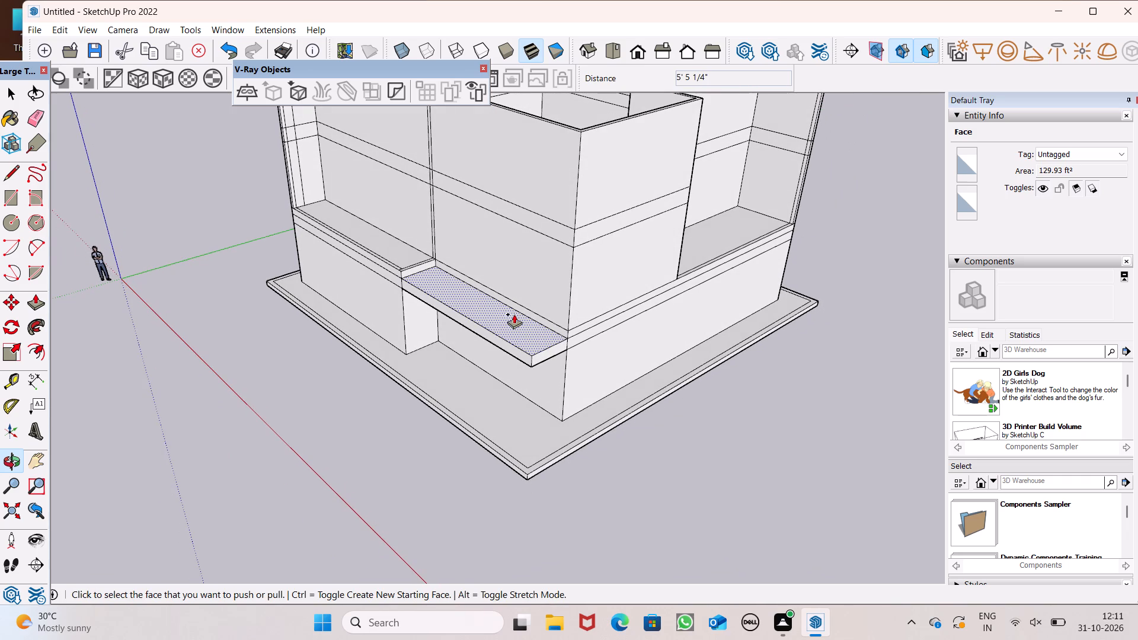
{"action": "scroll", "coordinate": [491, 309], "scroll_direction": "down", "scroll_amount": 1}
Draw a short line across the adjoining side wall's lower band to split off the portion next to the canopy corner.
{"action": "middle_click_drag", "start_coordinate": [516, 395], "coordinate": [378, 402]}
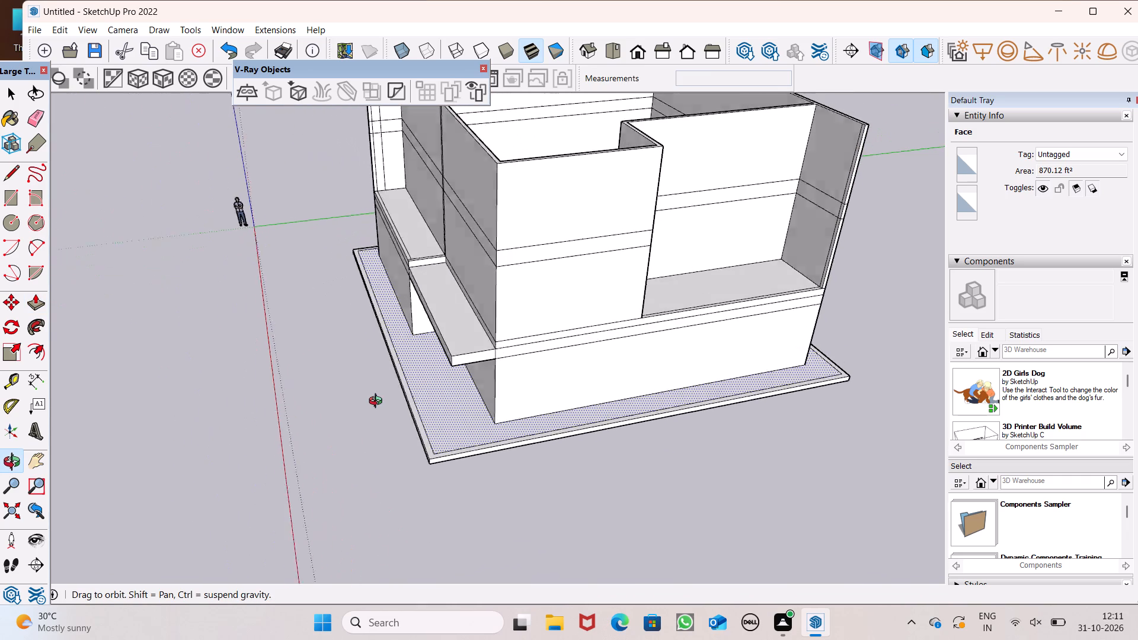
{"action": "middle_click_drag", "start_coordinate": [378, 402], "coordinate": [341, 348]}
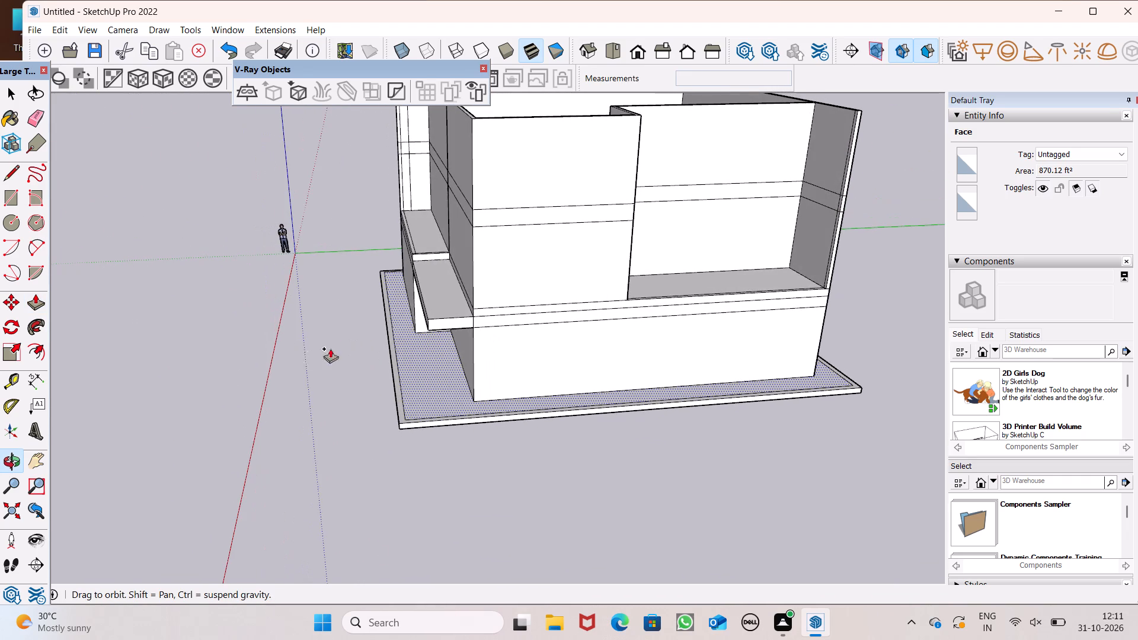
{"action": "left_click", "coordinate": [14, 176]}
{"action": "scroll", "coordinate": [463, 321], "scroll_direction": "up", "scroll_amount": 4}
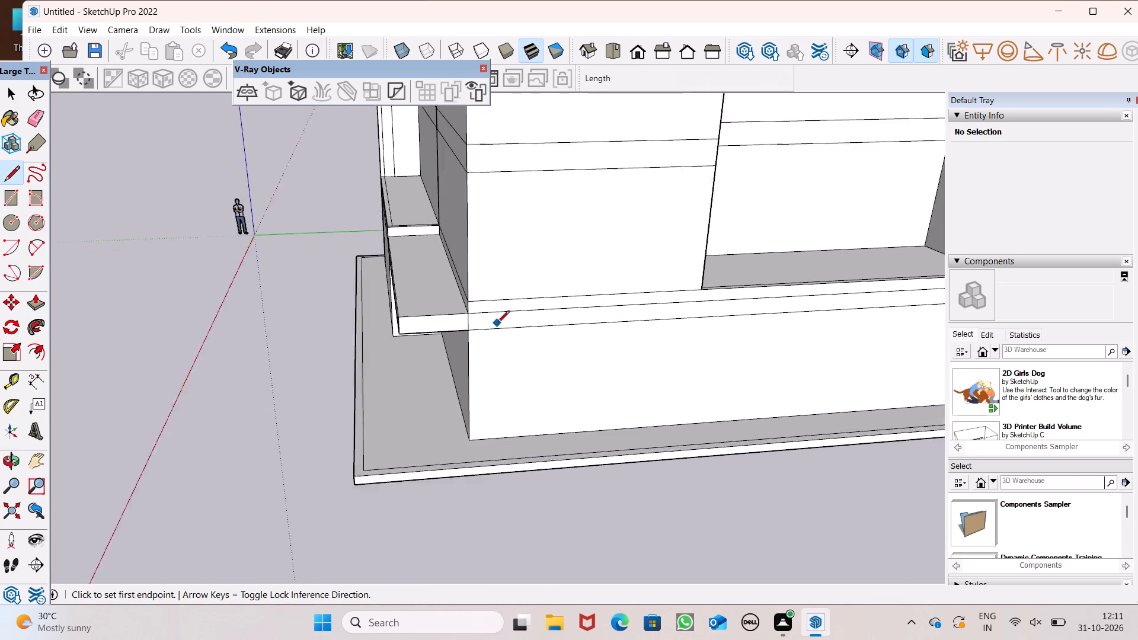
{"action": "scroll", "coordinate": [497, 324], "scroll_direction": "up", "scroll_amount": 2}
{"action": "left_click", "coordinate": [618, 305]}
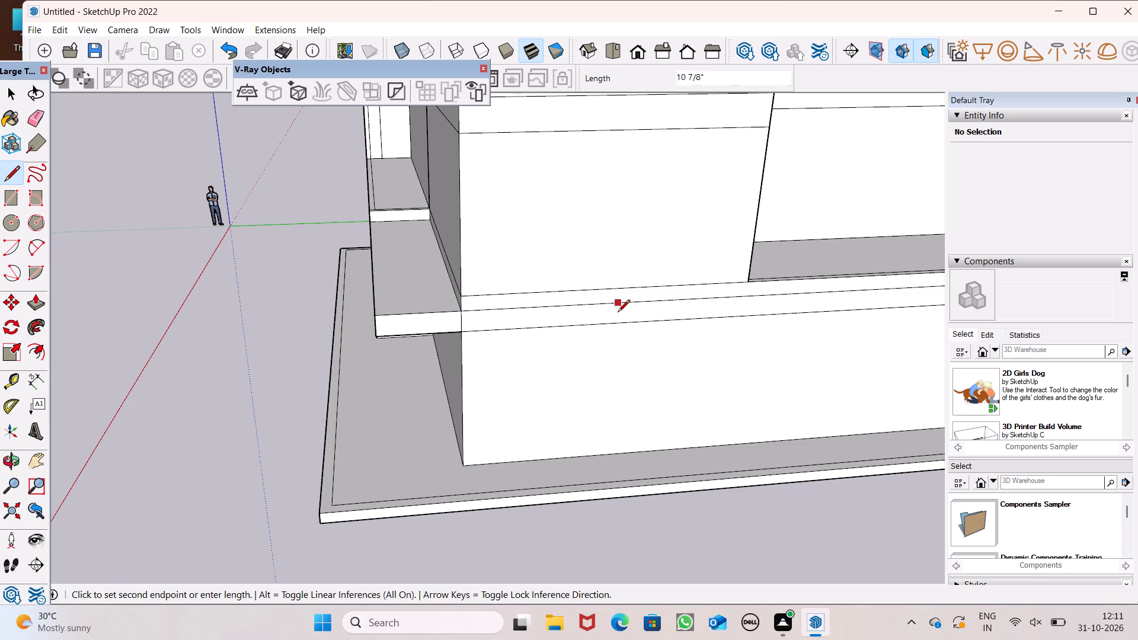
{"action": "left_click", "coordinate": [612, 324]}
{"action": "scroll", "coordinate": [608, 289], "scroll_direction": "down", "scroll_amount": 5}
{"action": "middle_click_drag", "start_coordinate": [618, 317], "coordinate": [638, 368]}
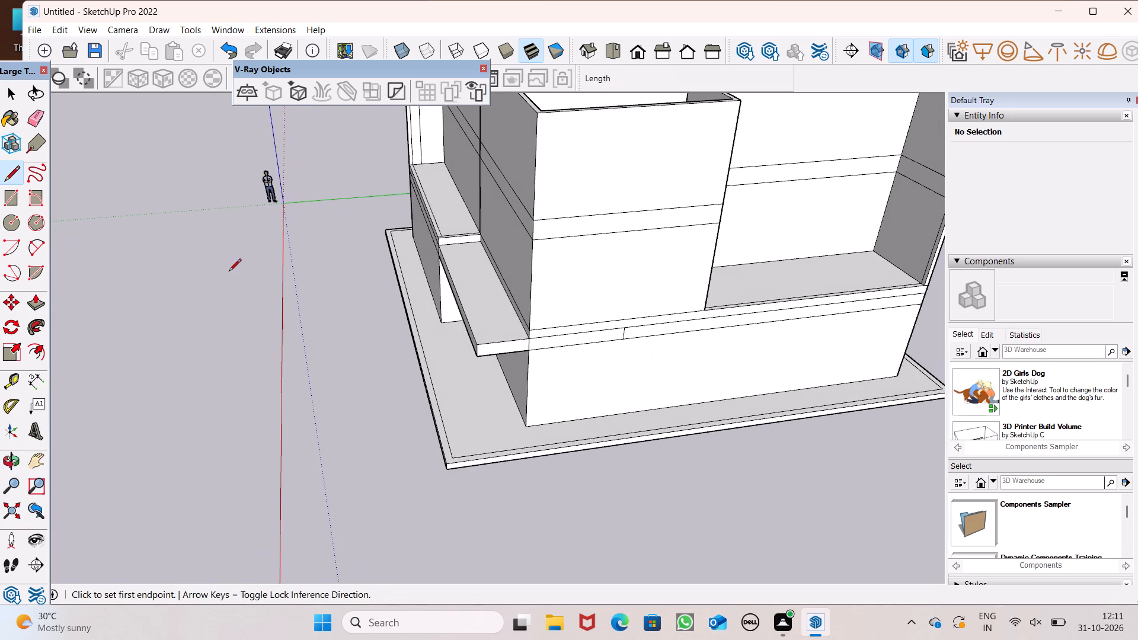
Pull the split-off band portion on the side wall out about 4' 1 1/2" as a second canopy slab.
{"action": "left_click_drag", "start_coordinate": [33, 308], "coordinate": [40, 308]}
{"action": "scroll", "coordinate": [465, 337], "scroll_direction": "up", "scroll_amount": 6}
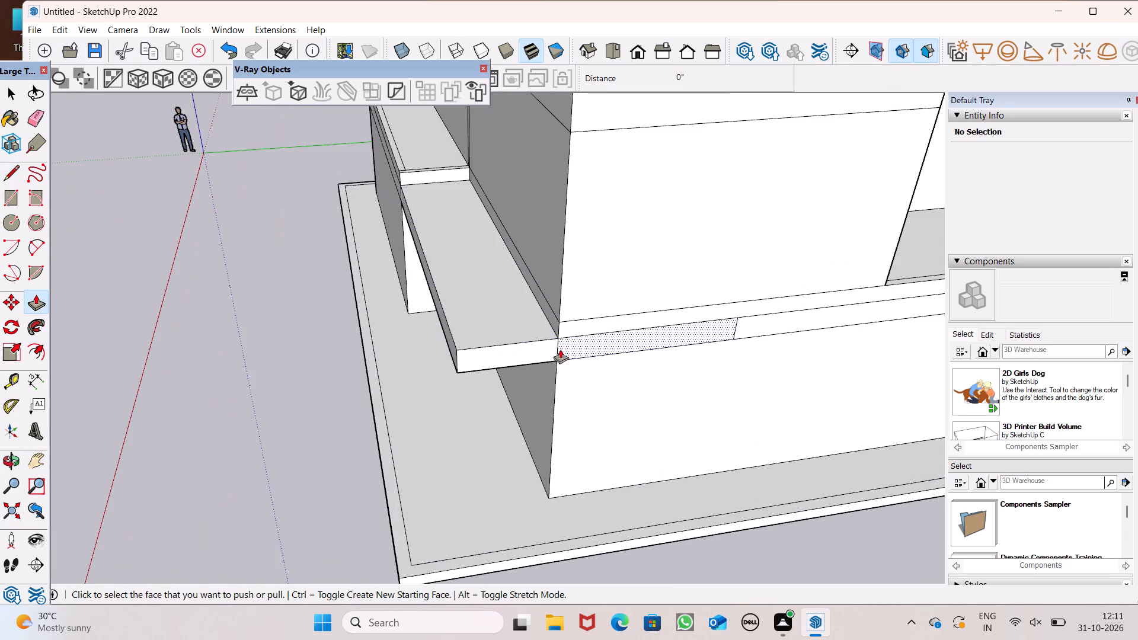
{"action": "left_click_drag", "start_coordinate": [571, 347], "coordinate": [546, 414]}
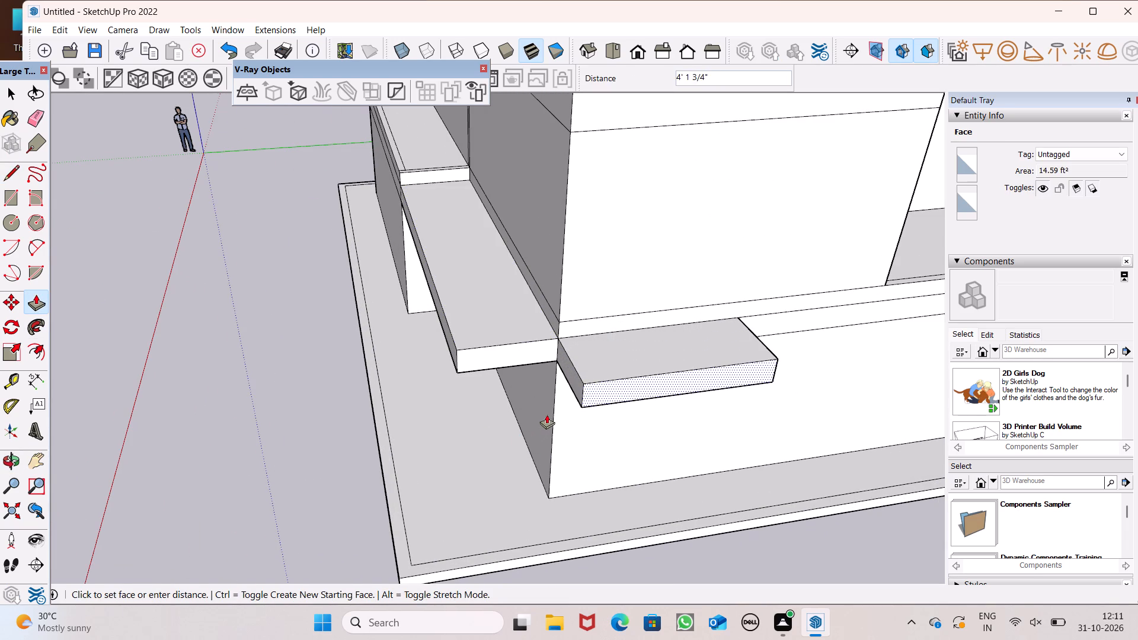
{"action": "left_click_drag", "start_coordinate": [546, 414], "coordinate": [549, 408]}
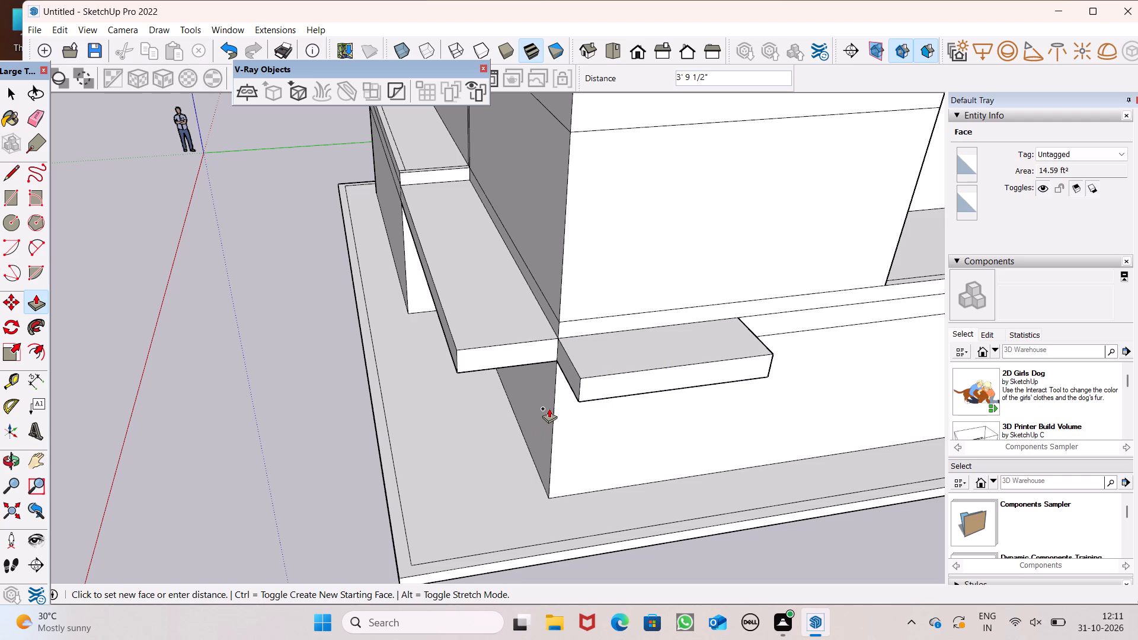
{"action": "left_click_drag", "start_coordinate": [549, 408], "coordinate": [549, 413]}
Extend the first canopy's end face to align with the side canopy's outer face, wrapping the canopy around the corner.
{"action": "scroll", "coordinate": [520, 369], "scroll_direction": "down", "scroll_amount": 6}
{"action": "middle_click_drag", "start_coordinate": [478, 385], "coordinate": [523, 421]}
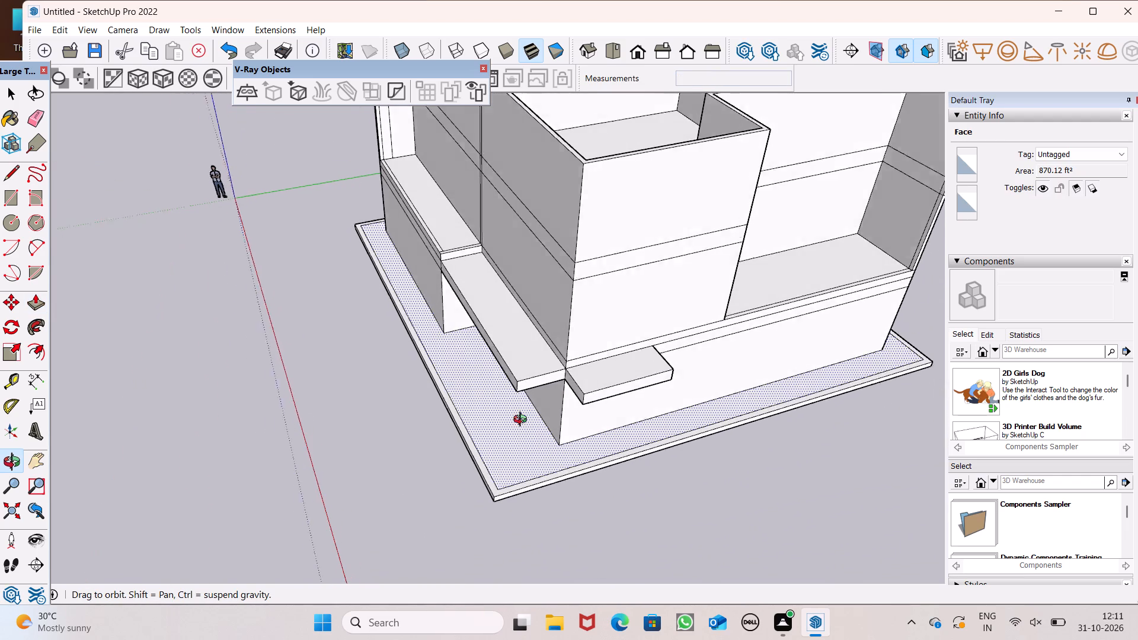
{"action": "middle_click_drag", "start_coordinate": [523, 421], "coordinate": [523, 420]}
{"action": "scroll", "coordinate": [523, 420], "scroll_direction": "up", "scroll_amount": 6}
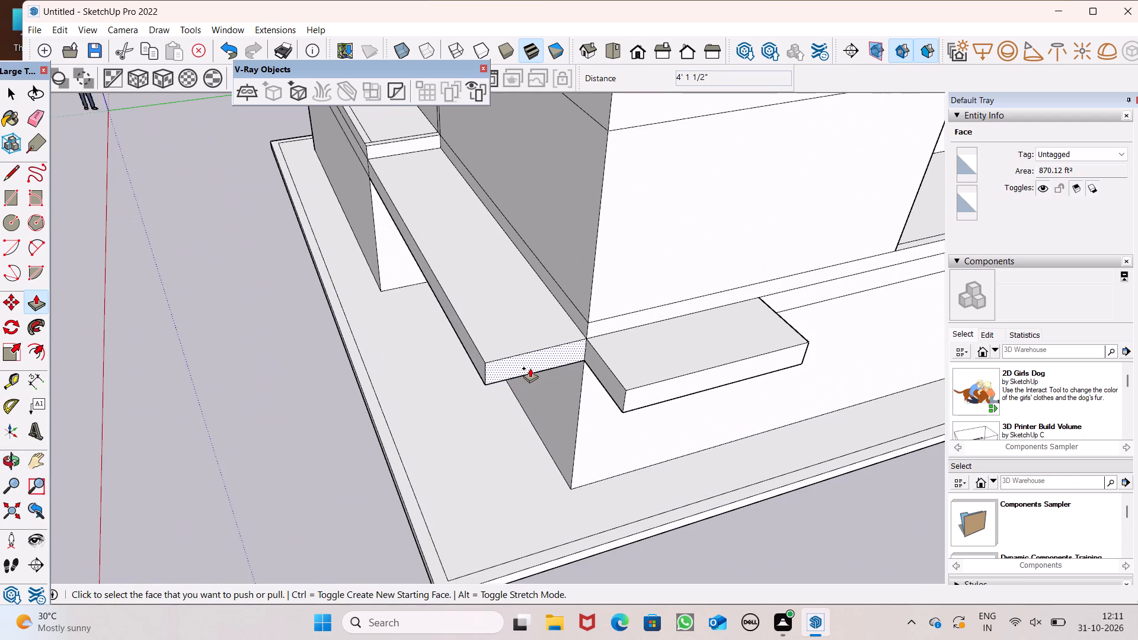
{"action": "left_click_drag", "start_coordinate": [530, 368], "coordinate": [622, 386]}
Pull the first canopy's long front edge face outward by about 1' 11" to deepen the slab.
{"action": "scroll", "coordinate": [533, 332], "scroll_direction": "down", "scroll_amount": 3}
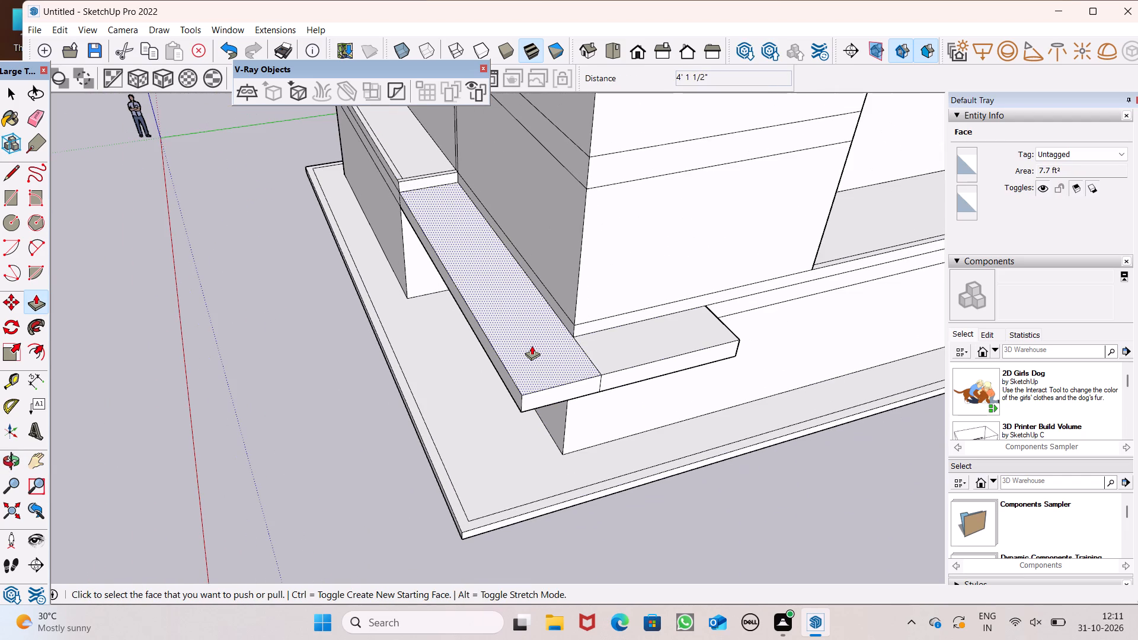
{"action": "scroll", "coordinate": [528, 351], "scroll_direction": "down", "scroll_amount": 1}
{"action": "scroll", "coordinate": [528, 351], "scroll_direction": "up", "scroll_amount": 1}
{"action": "middle_click_drag", "start_coordinate": [504, 354], "coordinate": [546, 315]}
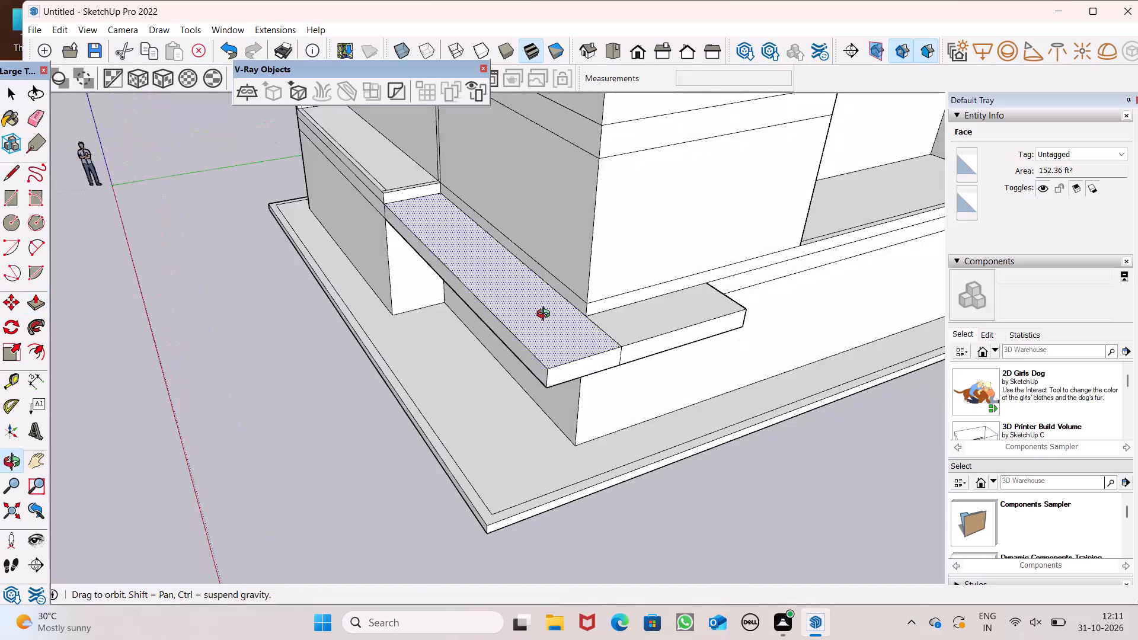
{"action": "middle_click_drag", "start_coordinate": [546, 315], "coordinate": [763, 207]}
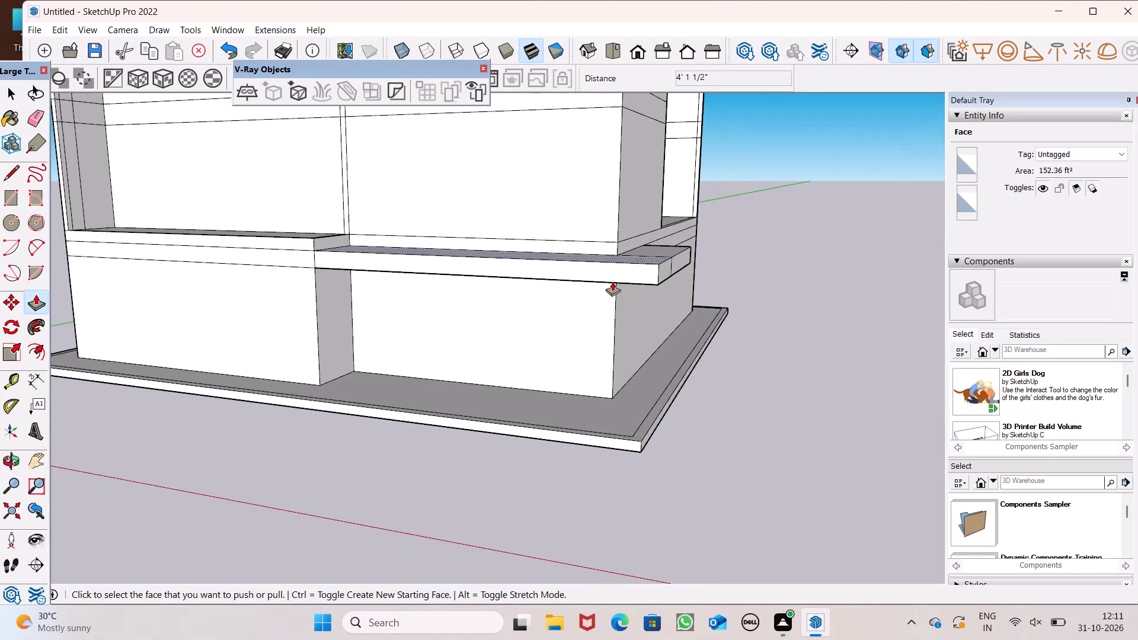
{"action": "scroll", "coordinate": [610, 284], "scroll_direction": "down", "scroll_amount": 3}
{"action": "middle_click_drag", "start_coordinate": [589, 313], "coordinate": [660, 354]}
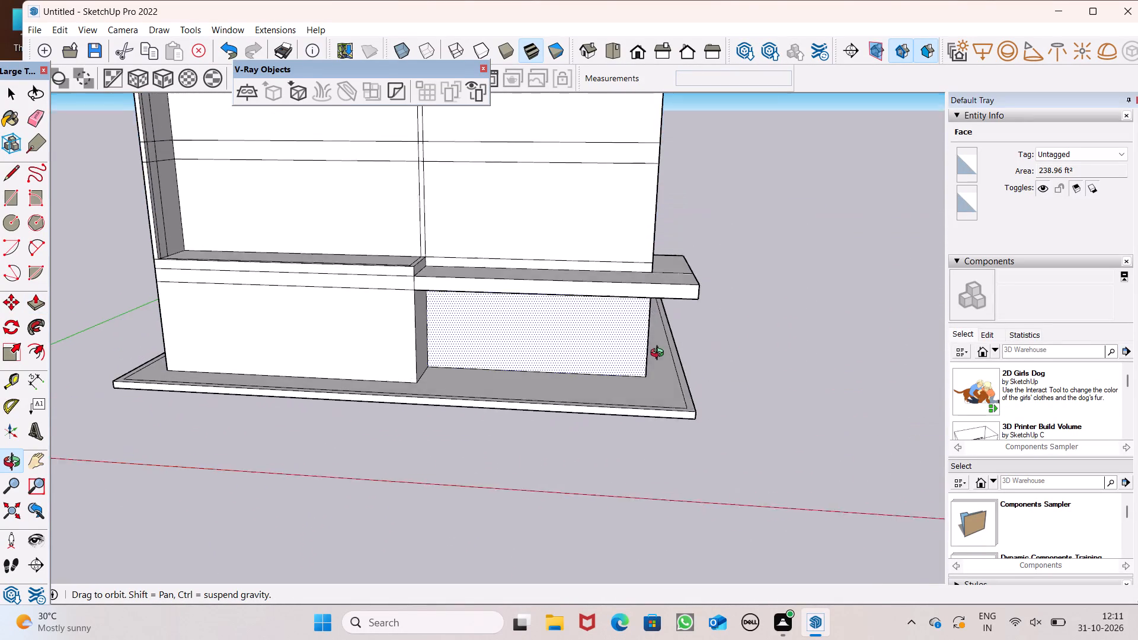
{"action": "middle_click_drag", "start_coordinate": [660, 354], "coordinate": [636, 405]}
{"action": "scroll", "coordinate": [455, 325], "scroll_direction": "up", "scroll_amount": 3}
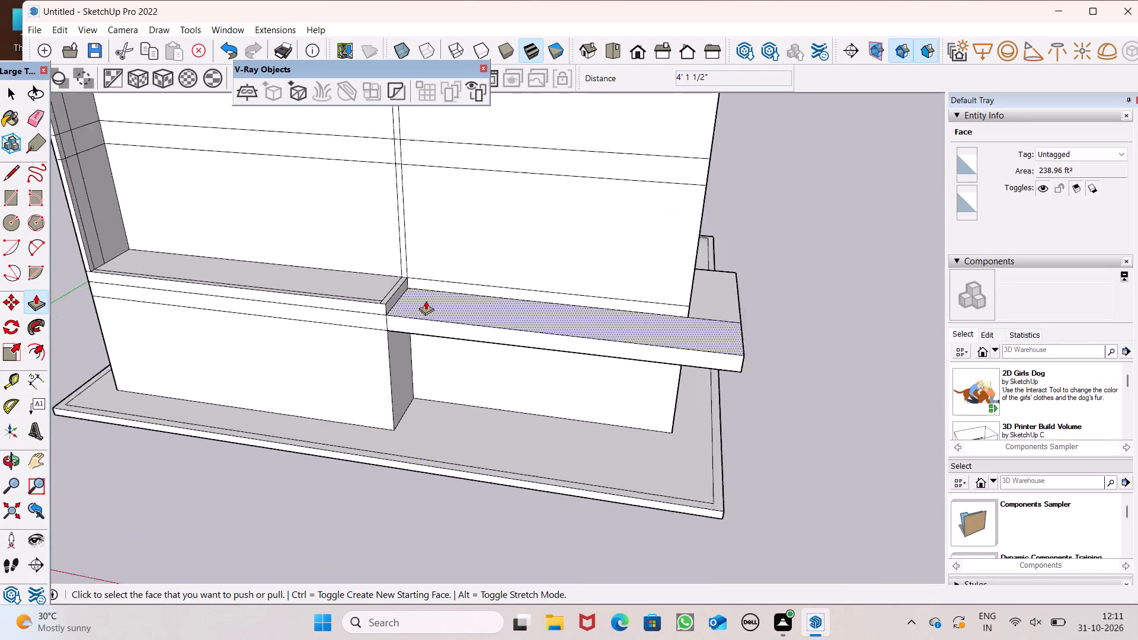
{"action": "scroll", "coordinate": [426, 300], "scroll_direction": "up", "scroll_amount": 1}
{"action": "scroll", "coordinate": [375, 302], "scroll_direction": "down", "scroll_amount": 1}
{"action": "middle_click_drag", "start_coordinate": [375, 303], "coordinate": [367, 321]}
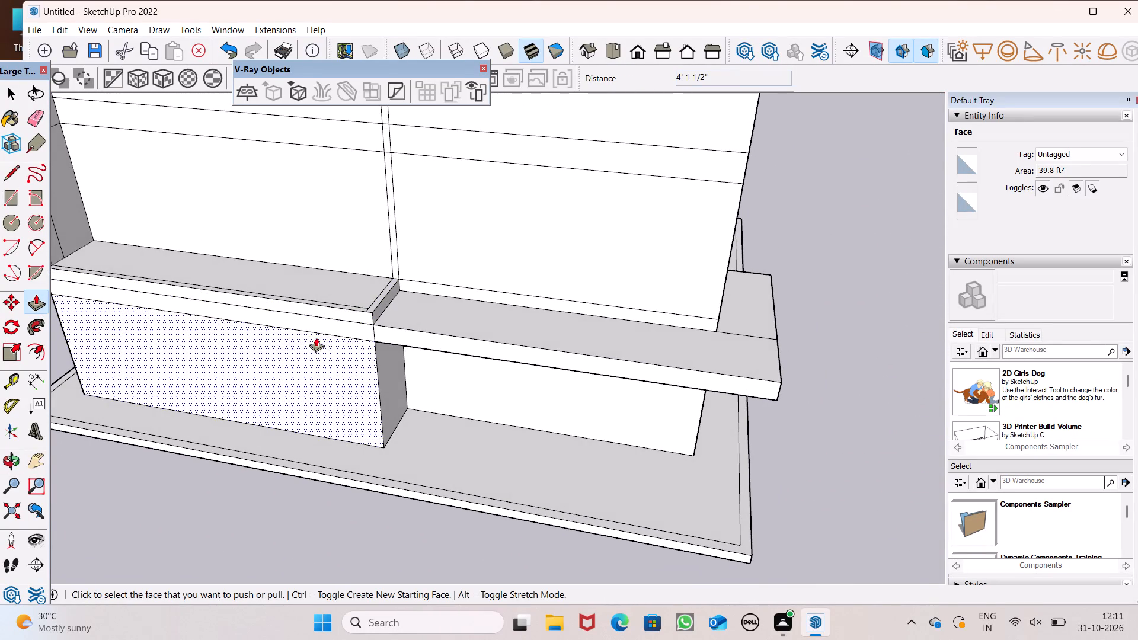
{"action": "left_click_drag", "start_coordinate": [404, 338], "coordinate": [405, 348]}
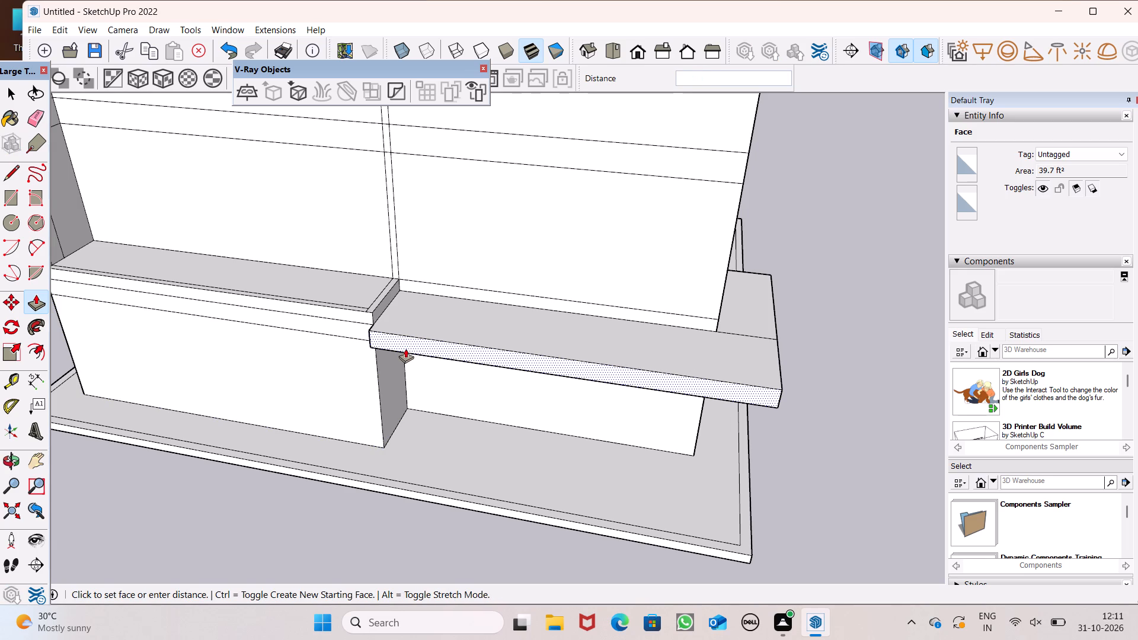
{"action": "left_click_drag", "start_coordinate": [405, 348], "coordinate": [397, 354]}
Examine the deepened canopy and its stepped junction with the neighbouring projecting ground-floor section from both sides.
{"action": "scroll", "coordinate": [377, 347], "scroll_direction": "down", "scroll_amount": 3}
{"action": "middle_click_drag", "start_coordinate": [429, 377], "coordinate": [401, 275]}
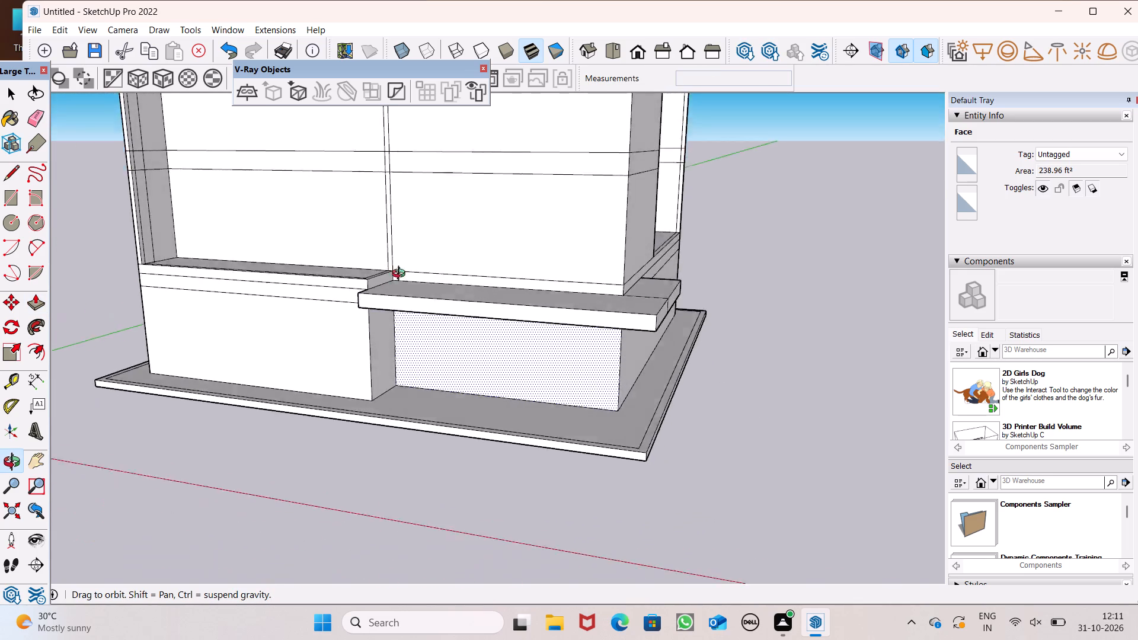
{"action": "middle_click_drag", "start_coordinate": [401, 275], "coordinate": [627, 311]}
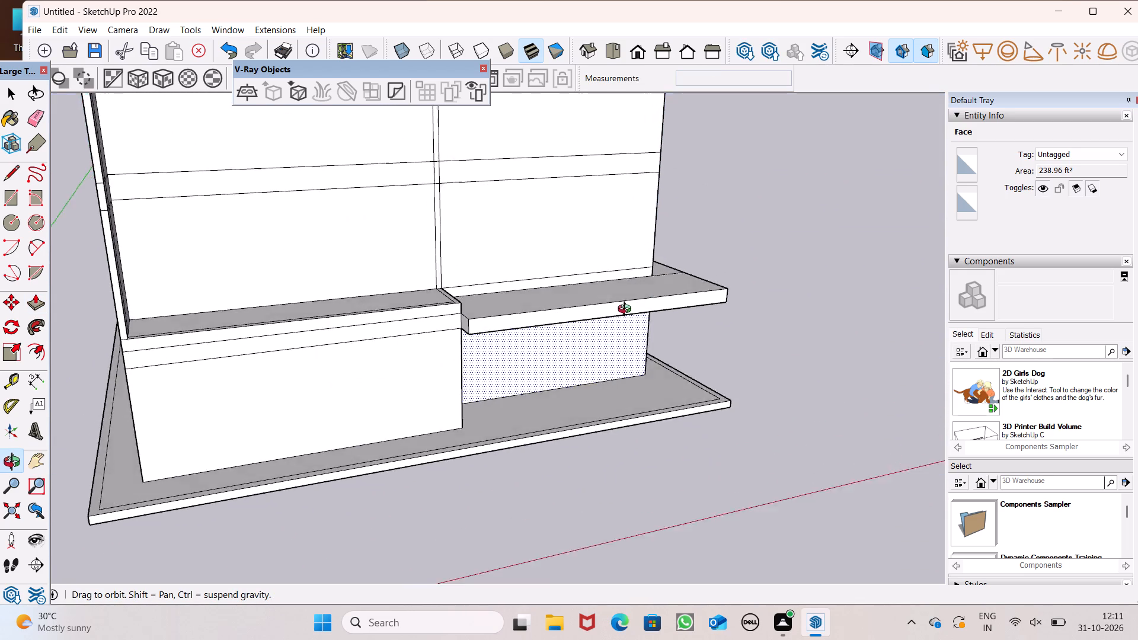
{"action": "middle_click_drag", "start_coordinate": [627, 311], "coordinate": [721, 303]}
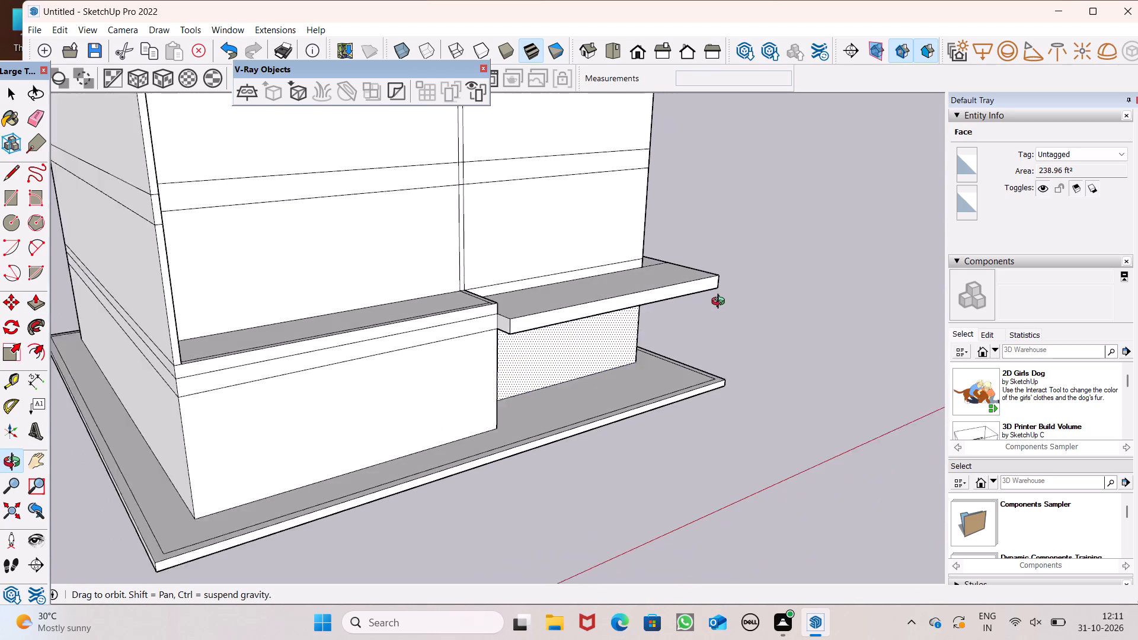
{"action": "middle_click_drag", "start_coordinate": [721, 303], "coordinate": [724, 301]}
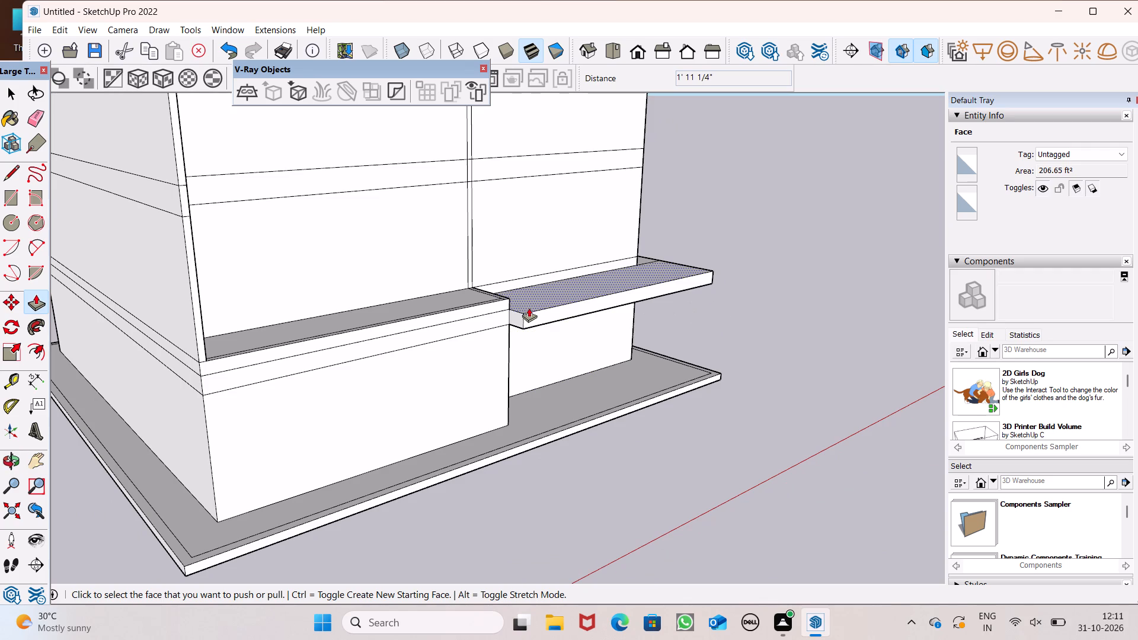
{"action": "scroll", "coordinate": [490, 370], "scroll_direction": "up", "scroll_amount": 1}
{"action": "middle_click_drag", "start_coordinate": [490, 370], "coordinate": [236, 393]}
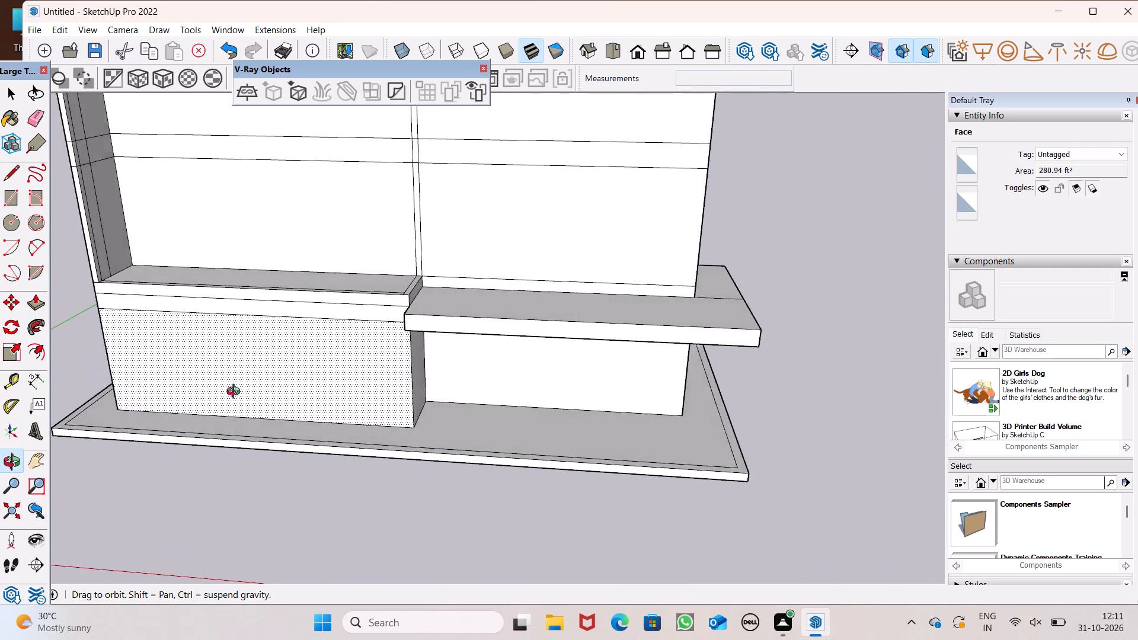
{"action": "middle_click_drag", "start_coordinate": [236, 393], "coordinate": [179, 364]}
{"action": "scroll", "coordinate": [426, 280], "scroll_direction": "down", "scroll_amount": 2}
{"action": "middle_click_drag", "start_coordinate": [442, 296], "coordinate": [405, 322]}
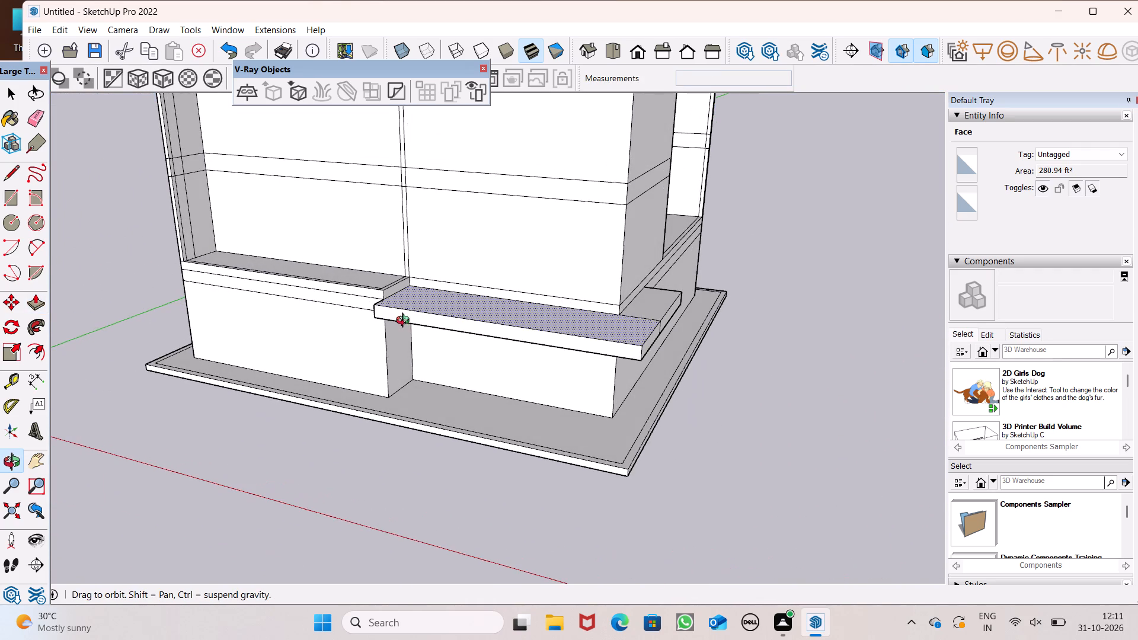
{"action": "middle_click_drag", "start_coordinate": [405, 322], "coordinate": [405, 322]}
Pull the upper ledge's end face over the top of the deepened canopy by about 11' 9 7/8".
{"action": "scroll", "coordinate": [381, 282], "scroll_direction": "up", "scroll_amount": 8}
{"action": "scroll", "coordinate": [396, 273], "scroll_direction": "down", "scroll_amount": 4}
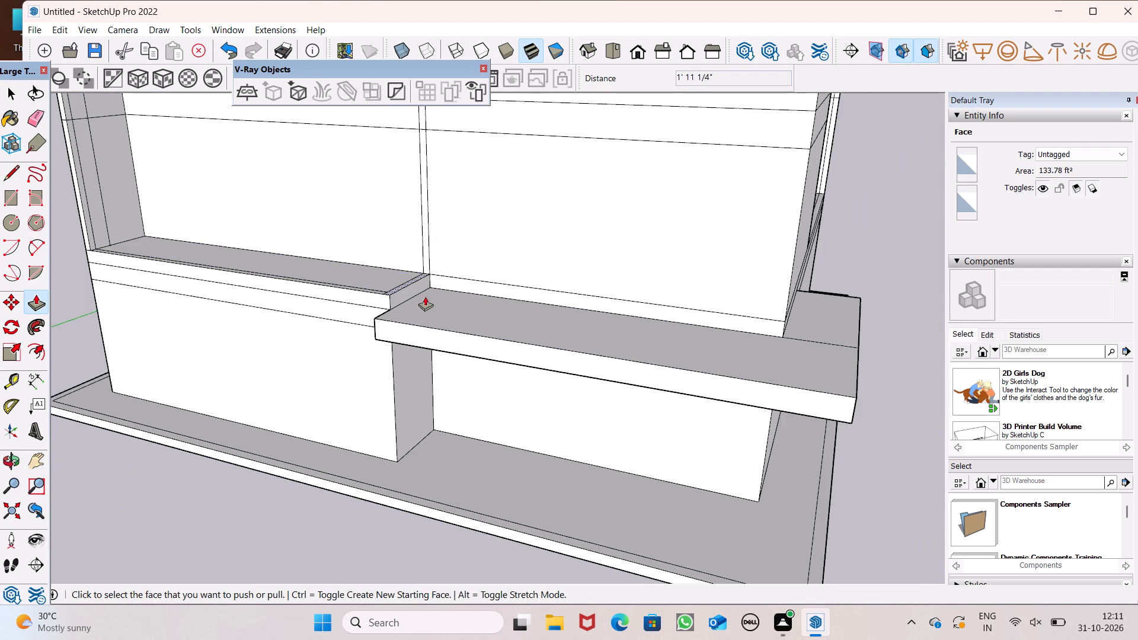
{"action": "middle_click_drag", "start_coordinate": [429, 301], "coordinate": [352, 316]}
{"action": "scroll", "coordinate": [363, 305], "scroll_direction": "up", "scroll_amount": 5}
{"action": "left_click_drag", "start_coordinate": [365, 298], "coordinate": [493, 365]}
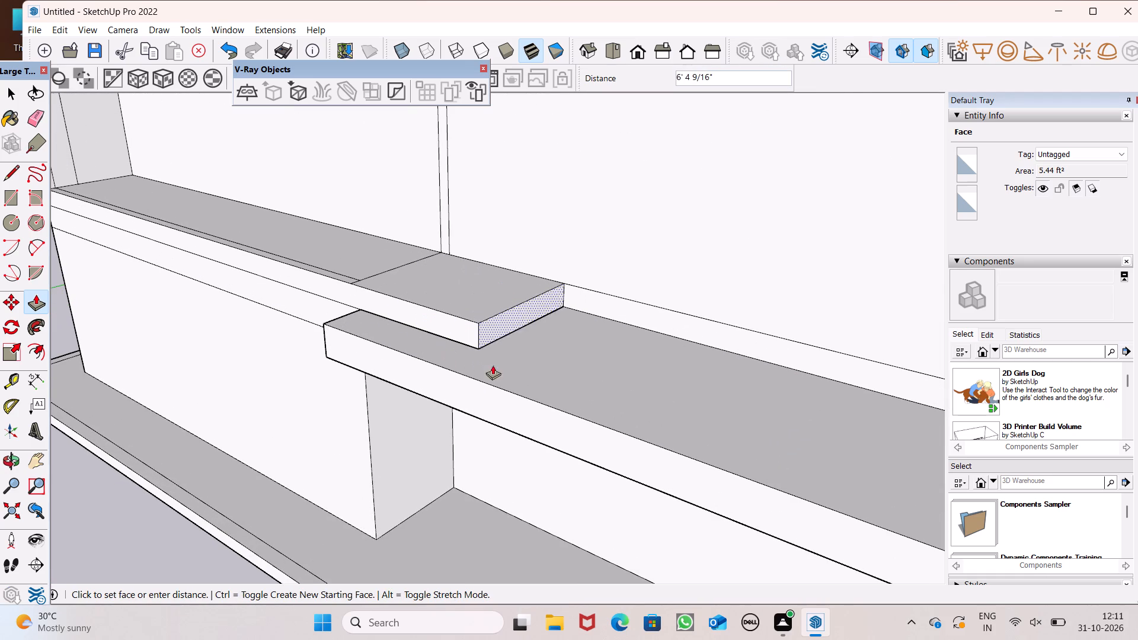
{"action": "left_click_drag", "start_coordinate": [493, 365], "coordinate": [610, 416]}
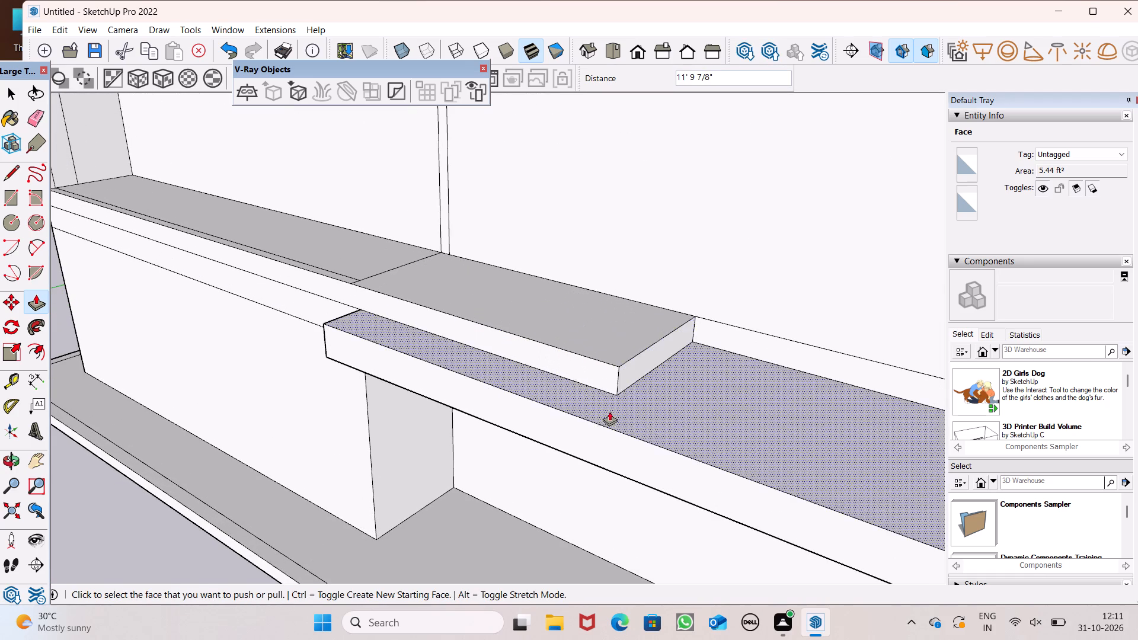
Pull the extended upper ledge's long front face outward by about 1' 11 1/4", level with the canopy's front edge.
{"action": "scroll", "coordinate": [478, 262], "scroll_direction": "down", "scroll_amount": 7}
{"action": "middle_click_drag", "start_coordinate": [475, 326], "coordinate": [659, 265]}
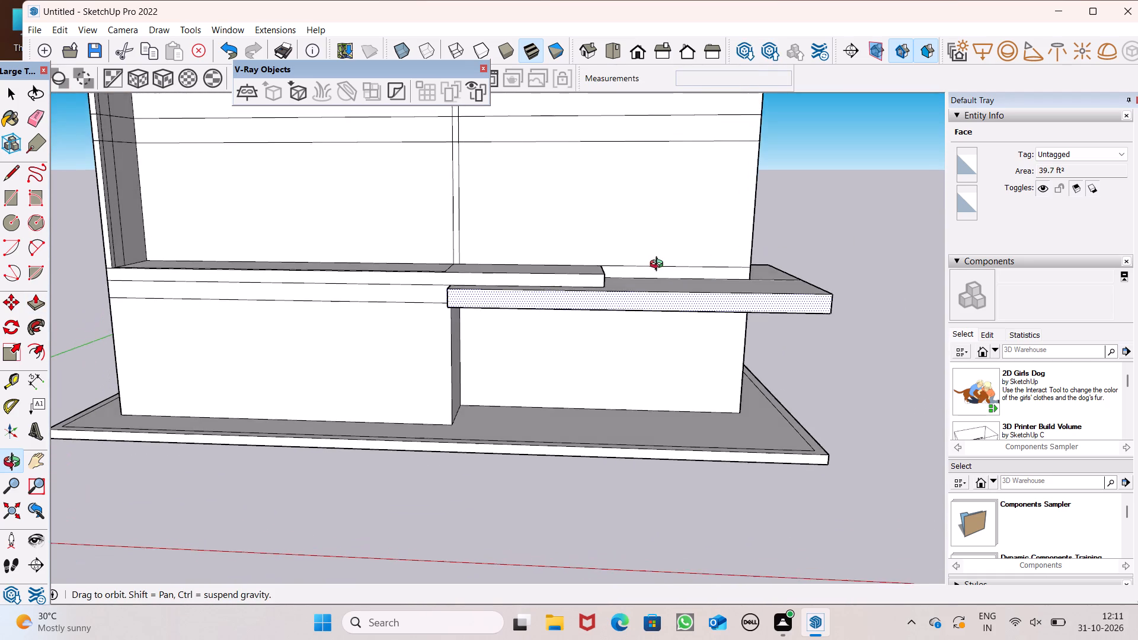
{"action": "middle_click_drag", "start_coordinate": [659, 265], "coordinate": [634, 266]}
{"action": "scroll", "coordinate": [434, 270], "scroll_direction": "down", "scroll_amount": 4}
{"action": "middle_click_drag", "start_coordinate": [354, 300], "coordinate": [647, 435]}
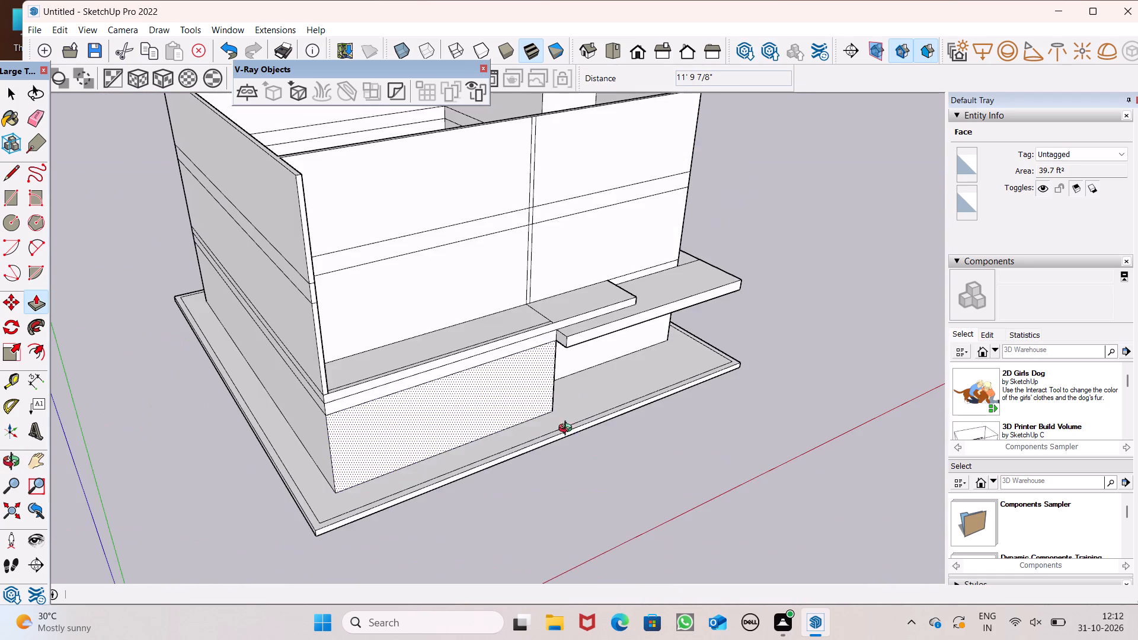
{"action": "scroll", "coordinate": [450, 316], "scroll_direction": "down", "scroll_amount": 4}
{"action": "scroll", "coordinate": [455, 402], "scroll_direction": "up", "scroll_amount": 6}
{"action": "scroll", "coordinate": [608, 274], "scroll_direction": "up", "scroll_amount": 1}
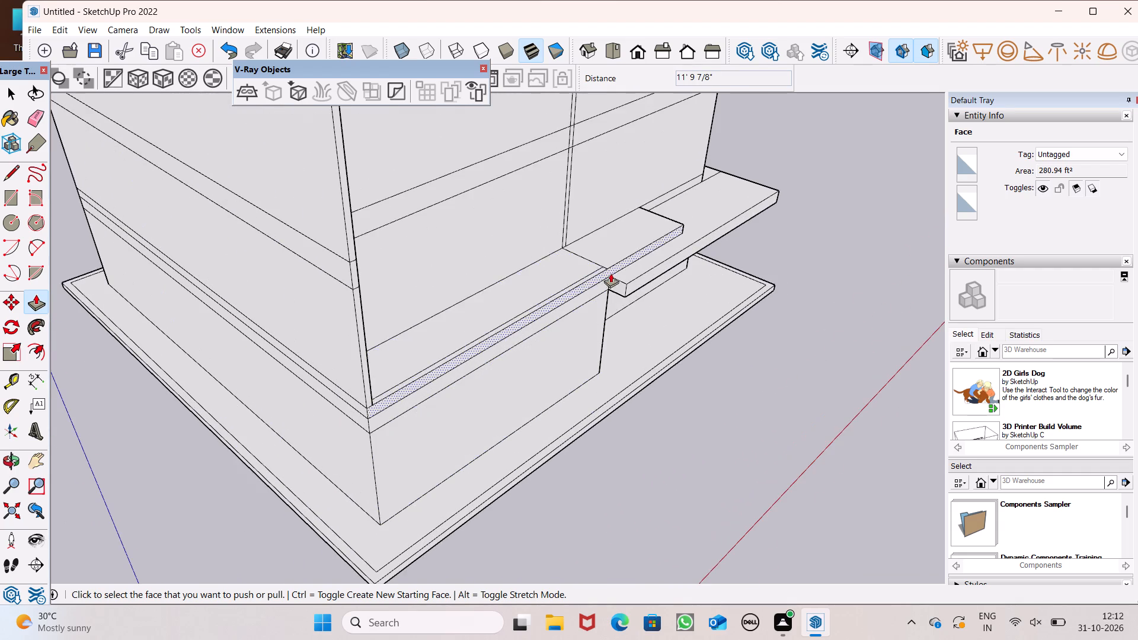
{"action": "scroll", "coordinate": [610, 273], "scroll_direction": "up", "scroll_amount": 3}
{"action": "left_click_drag", "start_coordinate": [592, 283], "coordinate": [634, 291]}
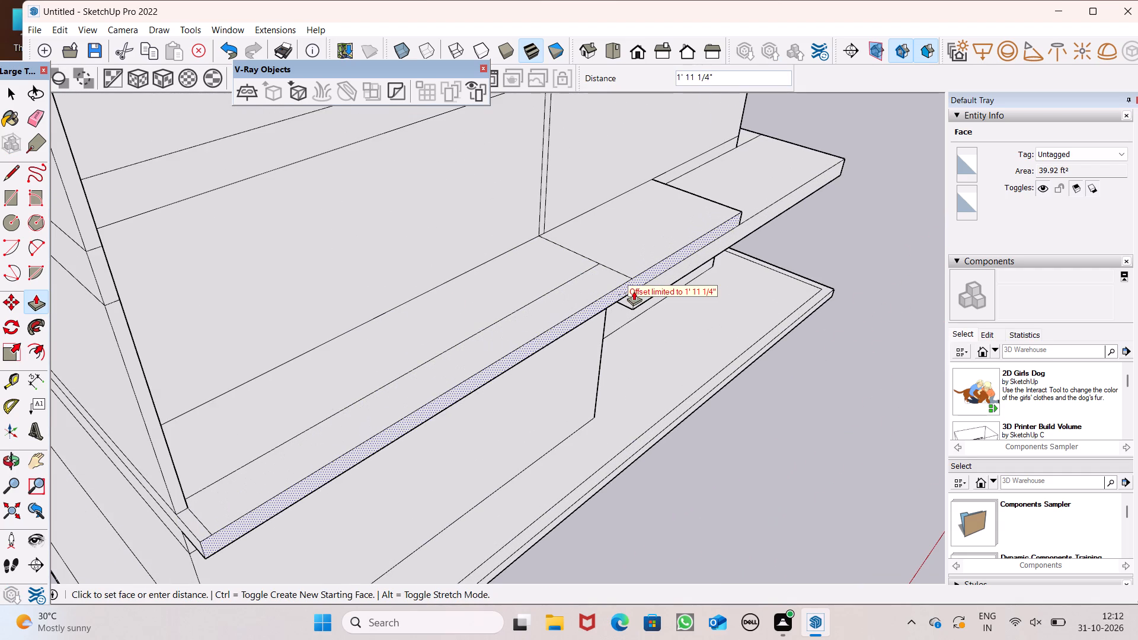
{"action": "left_click_drag", "start_coordinate": [634, 291], "coordinate": [622, 292]}
Erase the horizontal line just below the upper ledge on the projecting ground-floor front wall.
{"action": "scroll", "coordinate": [455, 294], "scroll_direction": "down", "scroll_amount": 7}
{"action": "middle_click_drag", "start_coordinate": [462, 332], "coordinate": [133, 131]}
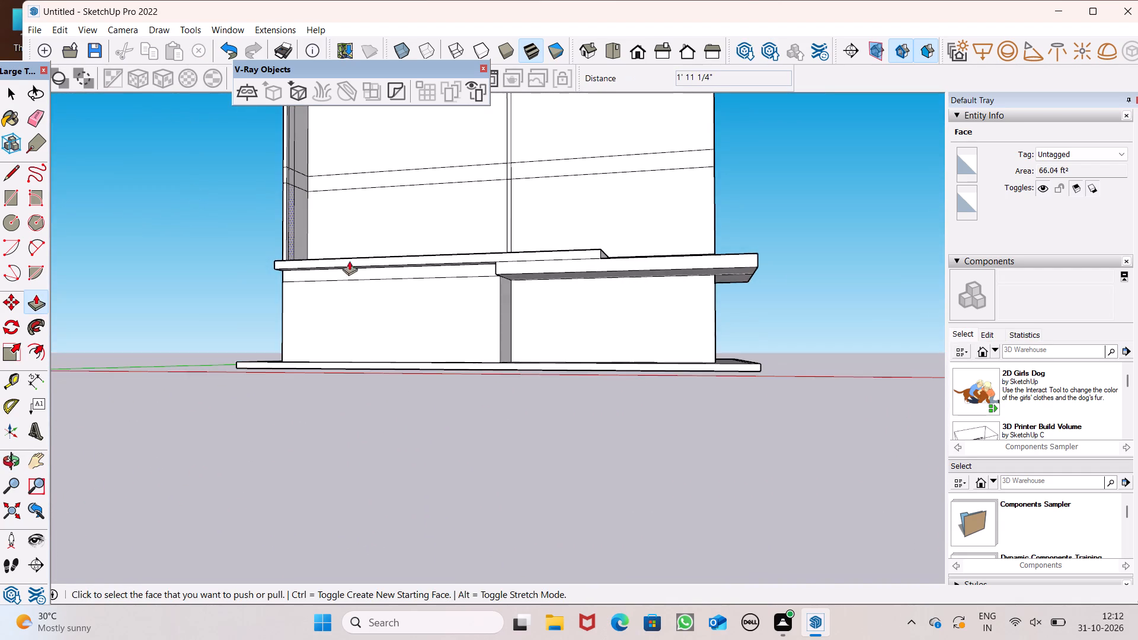
{"action": "middle_click_drag", "start_coordinate": [394, 263], "coordinate": [426, 281]}
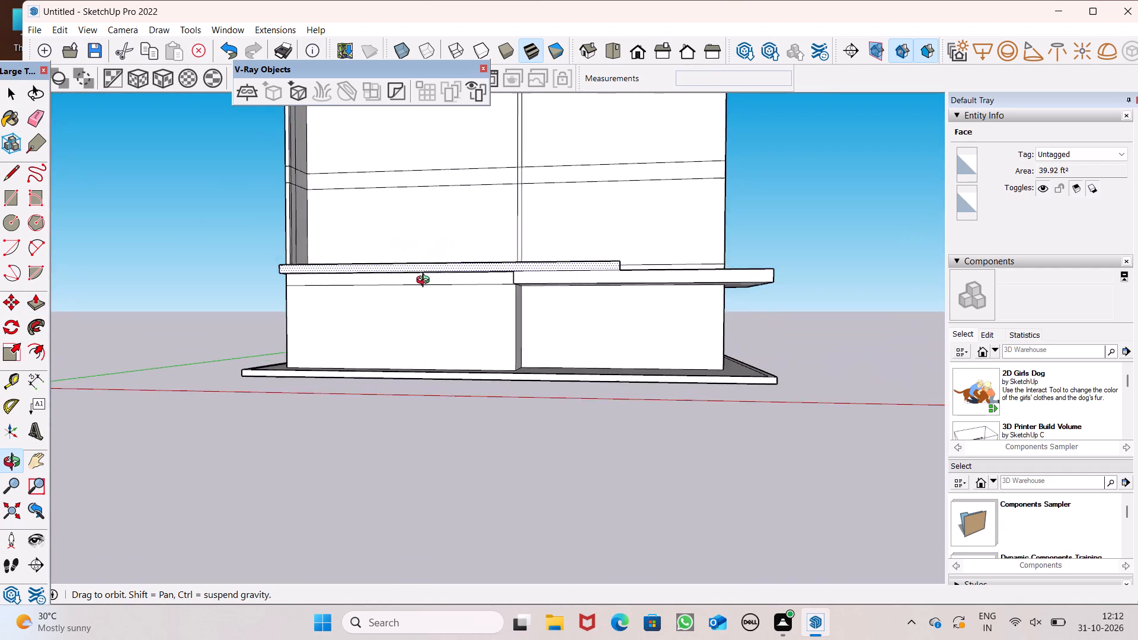
{"action": "middle_click_drag", "start_coordinate": [426, 281], "coordinate": [456, 350]}
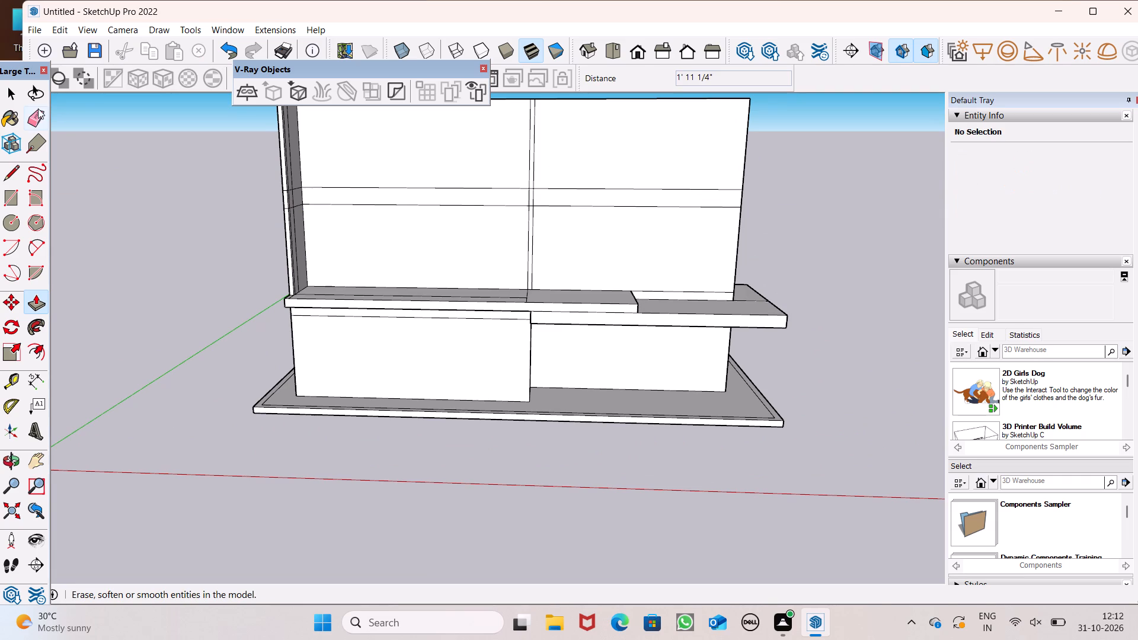
{"action": "left_click", "coordinate": [37, 110]}
{"action": "left_click", "coordinate": [341, 319]}
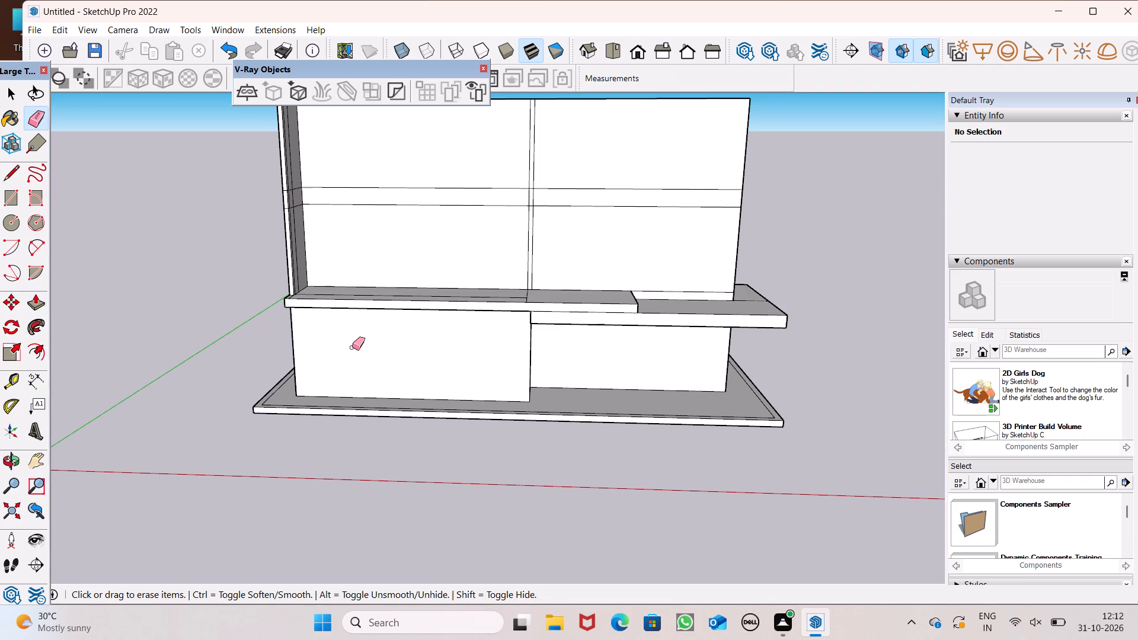
Erase the two short band edges crossing the narrow front end face of the projecting side wall.
{"action": "scroll", "coordinate": [359, 356], "scroll_direction": "down", "scroll_amount": 3}
{"action": "middle_click_drag", "start_coordinate": [372, 352], "coordinate": [370, 359]}
{"action": "scroll", "coordinate": [309, 215], "scroll_direction": "up", "scroll_amount": 9}
{"action": "scroll", "coordinate": [302, 280], "scroll_direction": "up", "scroll_amount": 5}
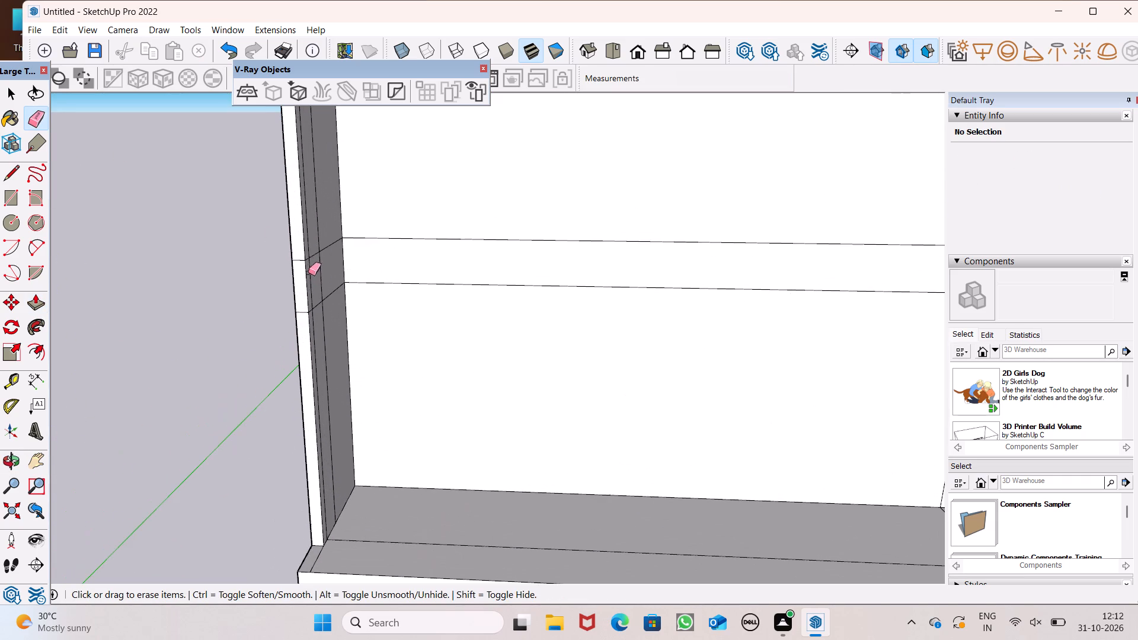
{"action": "left_click", "coordinate": [298, 257]}
{"action": "left_click_drag", "start_coordinate": [299, 302], "coordinate": [301, 314]}
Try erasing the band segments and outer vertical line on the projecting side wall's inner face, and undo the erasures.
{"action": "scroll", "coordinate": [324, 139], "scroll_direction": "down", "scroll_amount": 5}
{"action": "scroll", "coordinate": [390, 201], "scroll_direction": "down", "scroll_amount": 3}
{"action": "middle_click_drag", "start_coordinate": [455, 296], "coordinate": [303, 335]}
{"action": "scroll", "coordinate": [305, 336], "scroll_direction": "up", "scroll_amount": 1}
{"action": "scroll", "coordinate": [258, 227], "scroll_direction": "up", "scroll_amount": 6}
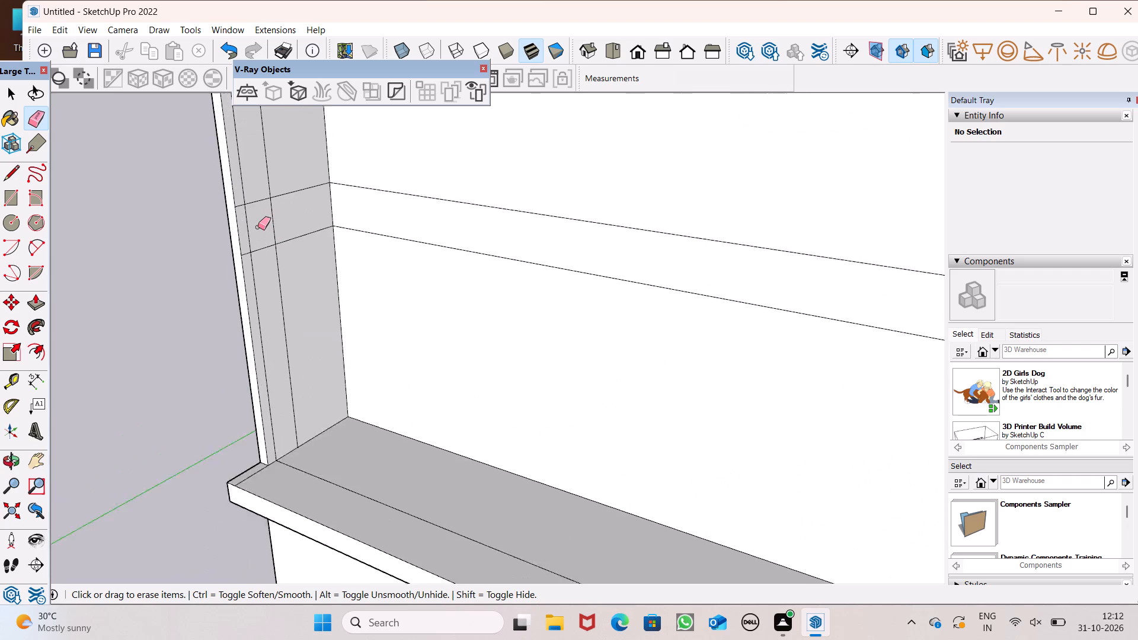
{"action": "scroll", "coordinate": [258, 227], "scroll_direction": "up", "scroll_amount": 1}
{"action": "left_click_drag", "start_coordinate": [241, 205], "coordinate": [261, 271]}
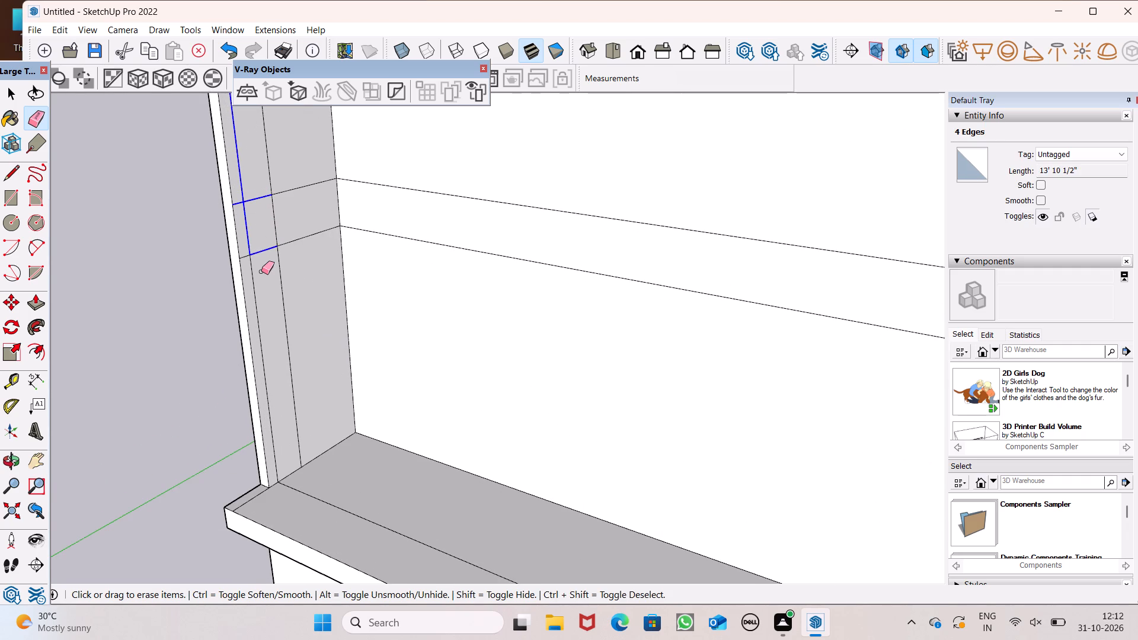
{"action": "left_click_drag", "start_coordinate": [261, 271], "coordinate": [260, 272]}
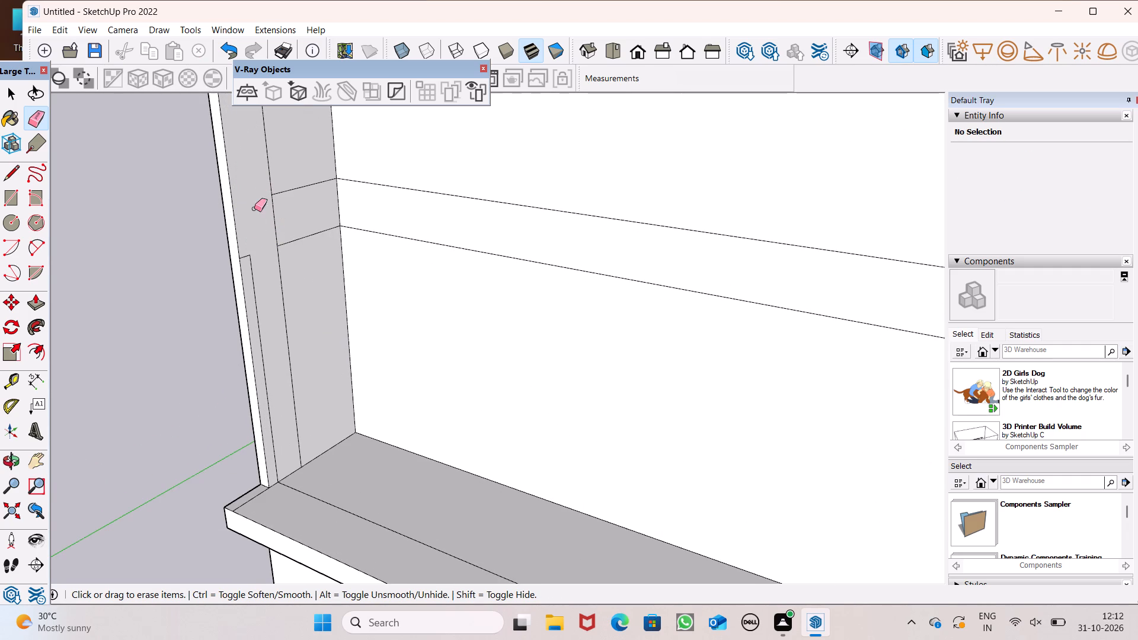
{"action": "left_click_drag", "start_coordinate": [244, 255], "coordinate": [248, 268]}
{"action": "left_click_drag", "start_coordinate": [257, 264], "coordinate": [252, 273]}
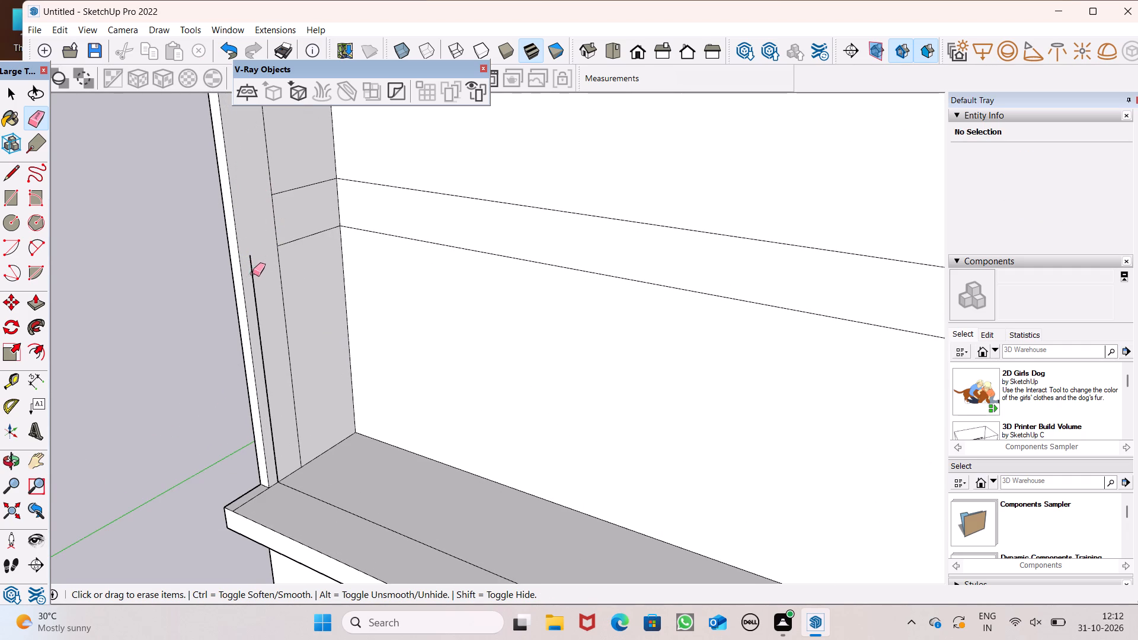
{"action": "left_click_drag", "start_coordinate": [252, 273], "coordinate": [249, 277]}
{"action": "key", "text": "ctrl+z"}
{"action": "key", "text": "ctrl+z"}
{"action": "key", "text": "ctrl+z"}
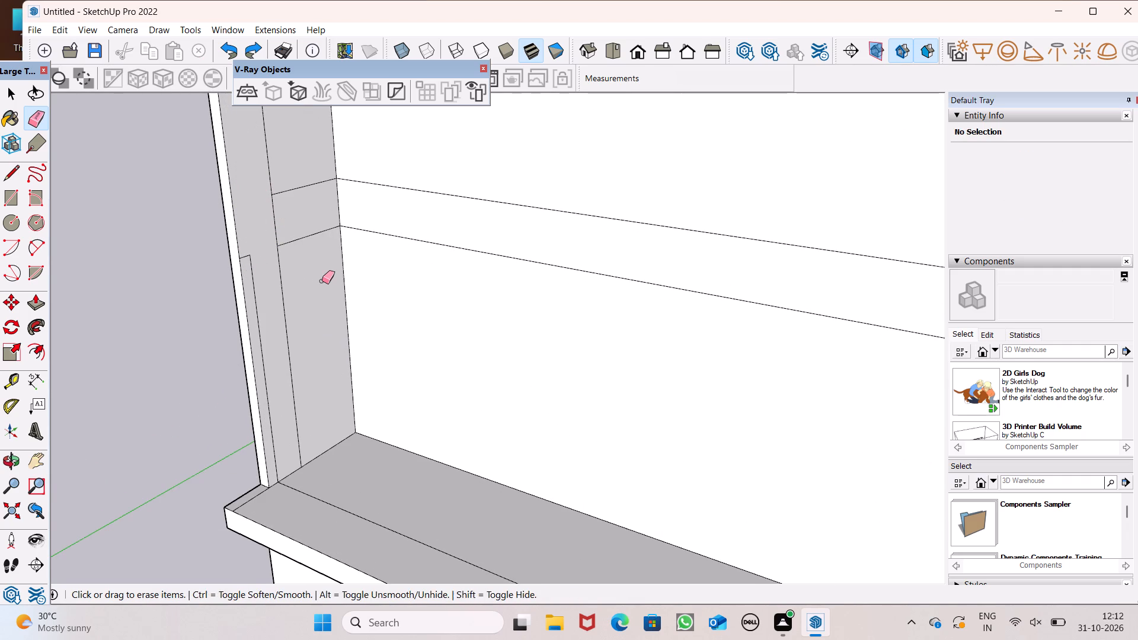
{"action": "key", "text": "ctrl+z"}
Erase the outermost segments of both band lines on the side wall's inner face and the lower band edge on its end face.
{"action": "scroll", "coordinate": [252, 285], "scroll_direction": "down", "scroll_amount": 8}
{"action": "scroll", "coordinate": [252, 227], "scroll_direction": "up", "scroll_amount": 6}
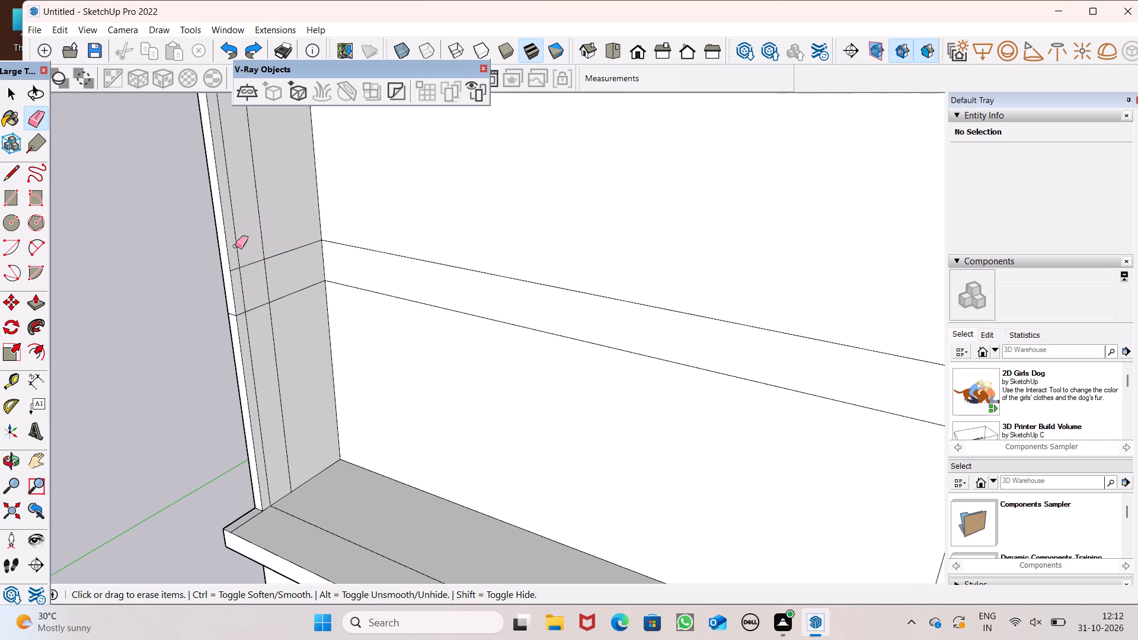
{"action": "scroll", "coordinate": [242, 269], "scroll_direction": "up", "scroll_amount": 15}
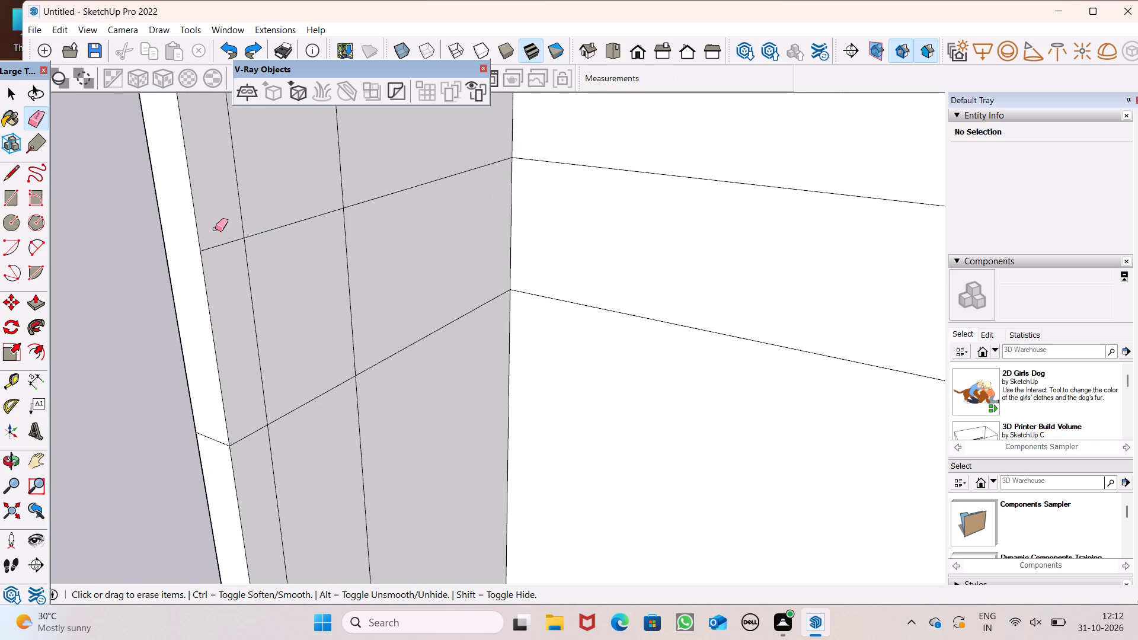
{"action": "left_click_drag", "start_coordinate": [215, 229], "coordinate": [223, 262]}
{"action": "scroll", "coordinate": [235, 315], "scroll_direction": "down", "scroll_amount": 8}
{"action": "scroll", "coordinate": [241, 395], "scroll_direction": "up", "scroll_amount": 5}
{"action": "left_click_drag", "start_coordinate": [244, 367], "coordinate": [241, 356]}
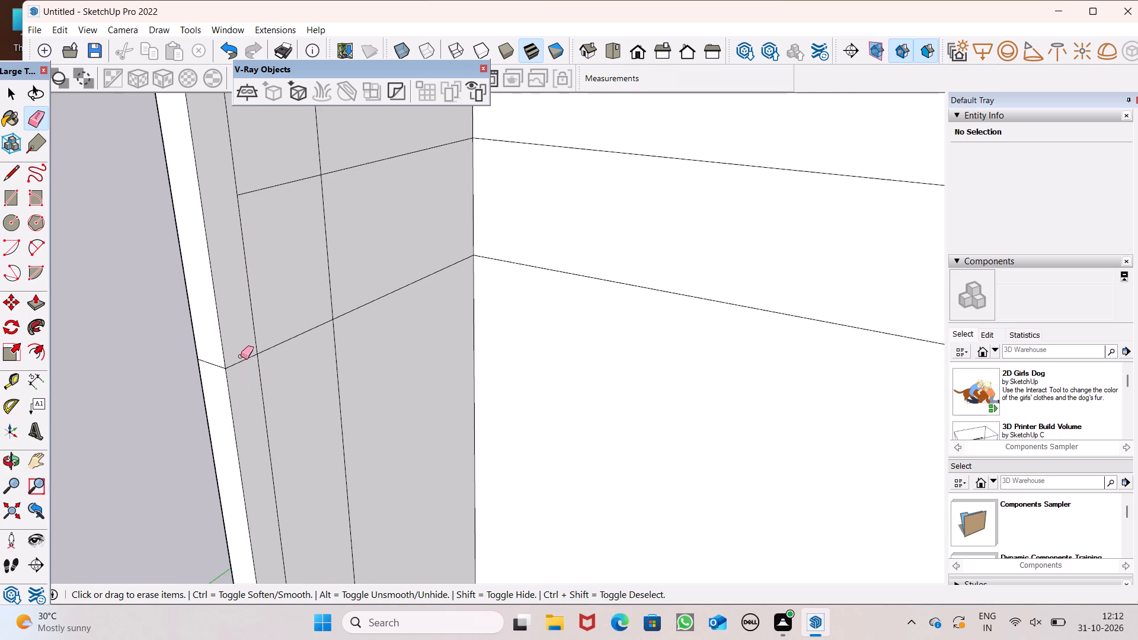
{"action": "left_click_drag", "start_coordinate": [241, 356], "coordinate": [236, 373]}
{"action": "left_click", "coordinate": [218, 366]}
{"action": "scroll", "coordinate": [222, 308], "scroll_direction": "down", "scroll_amount": 16}
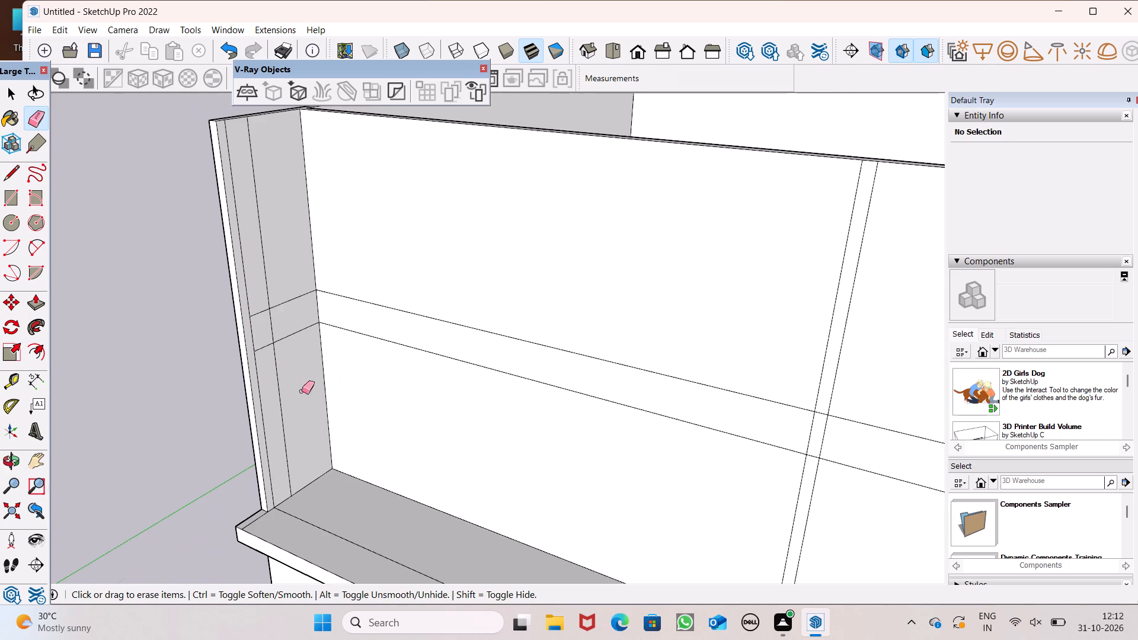
{"action": "scroll", "coordinate": [349, 364], "scroll_direction": "down", "scroll_amount": 1}
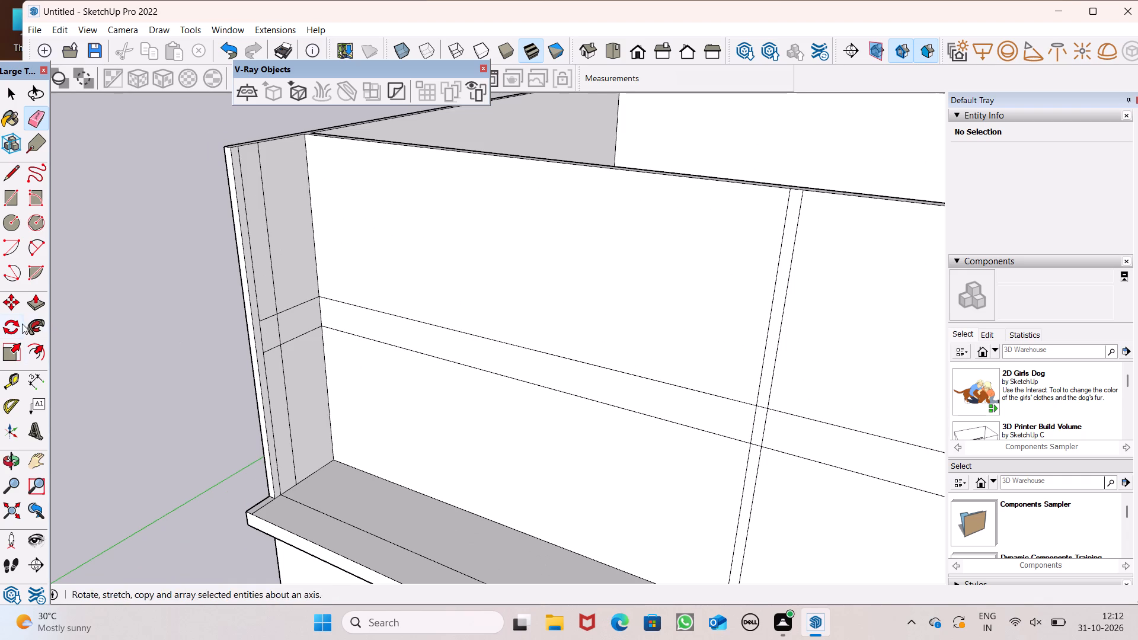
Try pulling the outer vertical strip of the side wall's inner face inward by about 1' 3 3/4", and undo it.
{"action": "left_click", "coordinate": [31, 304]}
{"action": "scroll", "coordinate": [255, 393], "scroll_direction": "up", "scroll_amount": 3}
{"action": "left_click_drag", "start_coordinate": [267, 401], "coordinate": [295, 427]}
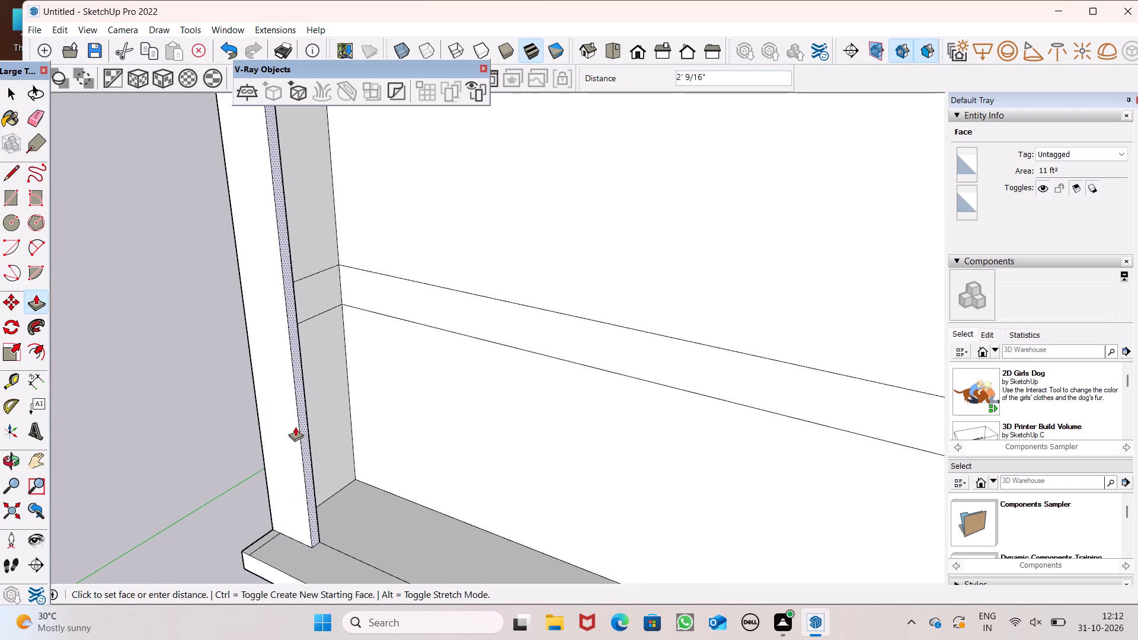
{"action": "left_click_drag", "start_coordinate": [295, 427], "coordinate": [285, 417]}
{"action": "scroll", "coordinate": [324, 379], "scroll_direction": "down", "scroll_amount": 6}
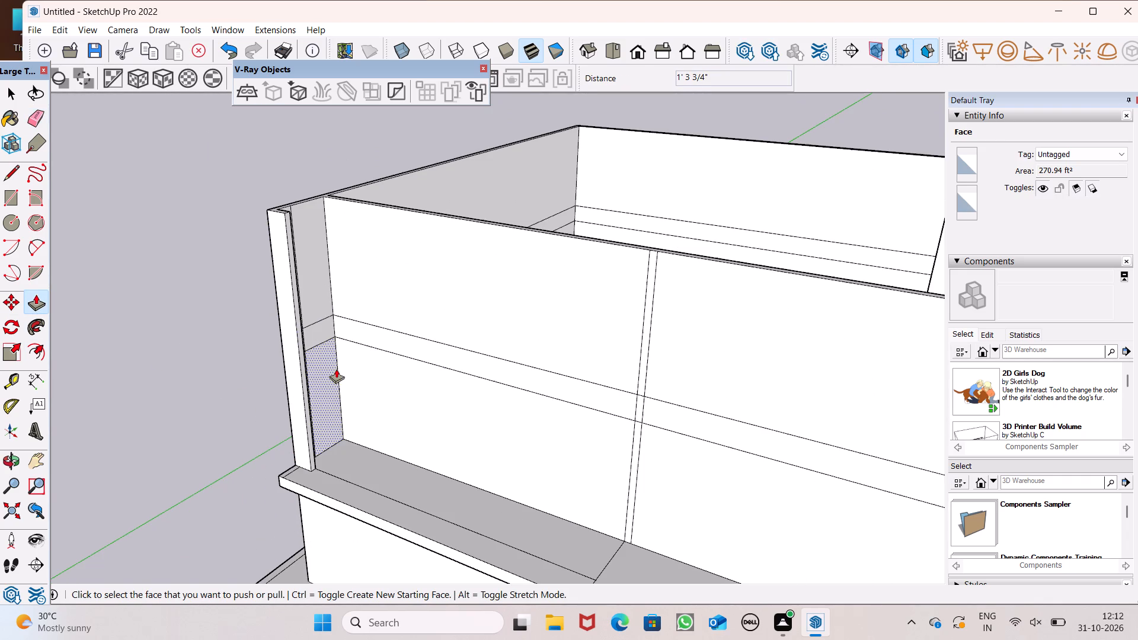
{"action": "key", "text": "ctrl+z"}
Pull the side wall's narrow front end face outward by about 1' 11 1/4" to align with the ledge's front edge.
{"action": "scroll", "coordinate": [285, 430], "scroll_direction": "up", "scroll_amount": 7}
{"action": "scroll", "coordinate": [329, 333], "scroll_direction": "down", "scroll_amount": 7}
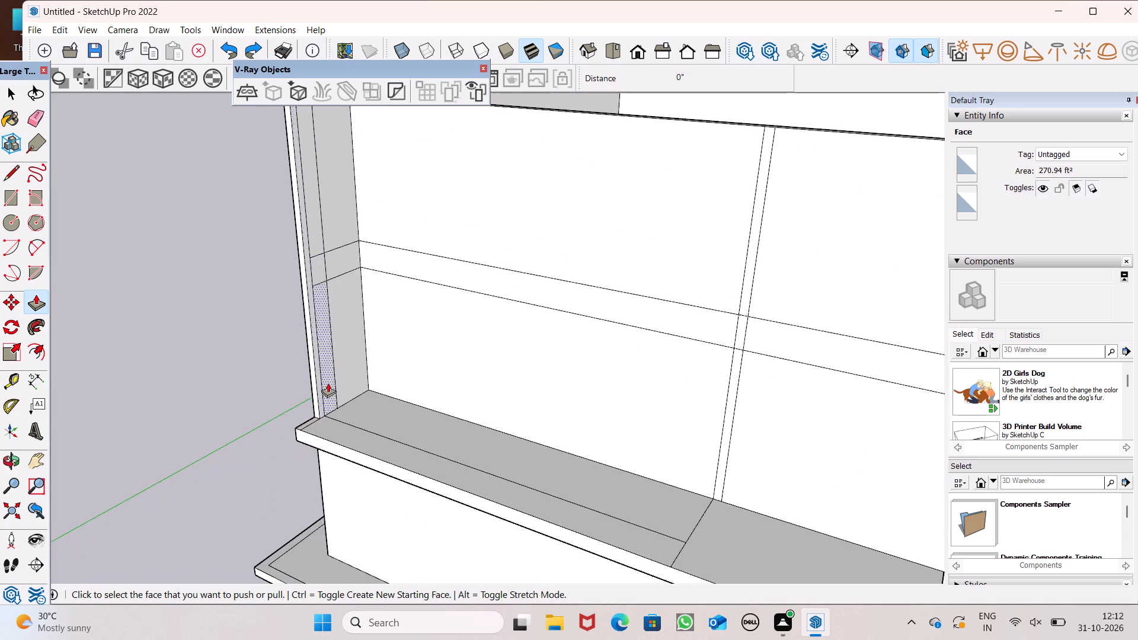
{"action": "scroll", "coordinate": [309, 434], "scroll_direction": "up", "scroll_amount": 7}
{"action": "left_click_drag", "start_coordinate": [321, 398], "coordinate": [306, 434]}
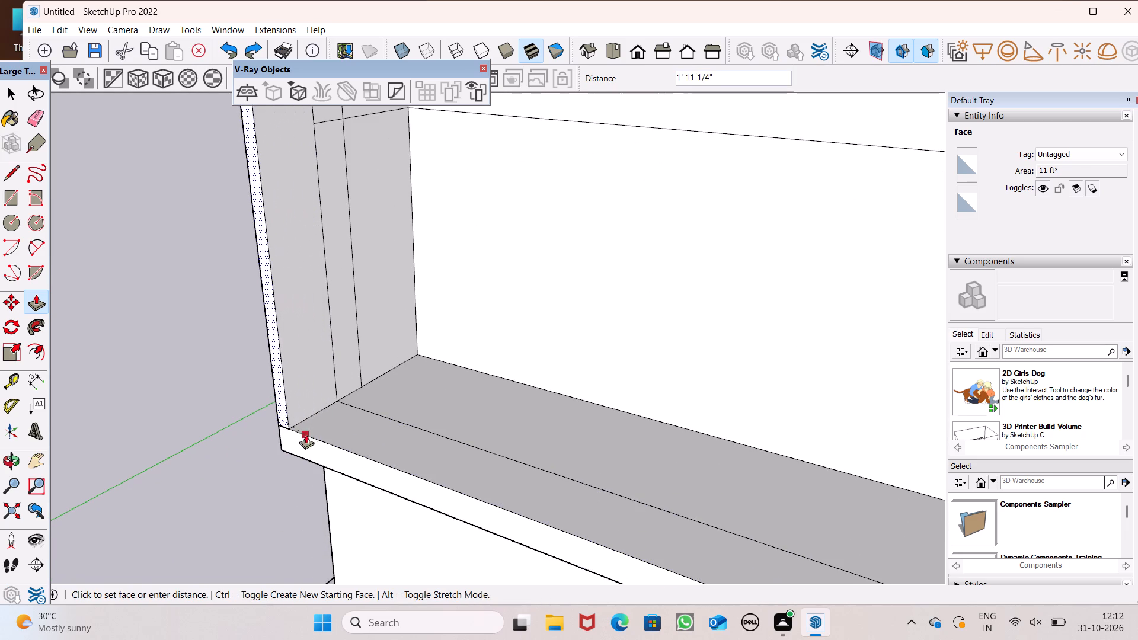
{"action": "left_click_drag", "start_coordinate": [306, 434], "coordinate": [301, 439]}
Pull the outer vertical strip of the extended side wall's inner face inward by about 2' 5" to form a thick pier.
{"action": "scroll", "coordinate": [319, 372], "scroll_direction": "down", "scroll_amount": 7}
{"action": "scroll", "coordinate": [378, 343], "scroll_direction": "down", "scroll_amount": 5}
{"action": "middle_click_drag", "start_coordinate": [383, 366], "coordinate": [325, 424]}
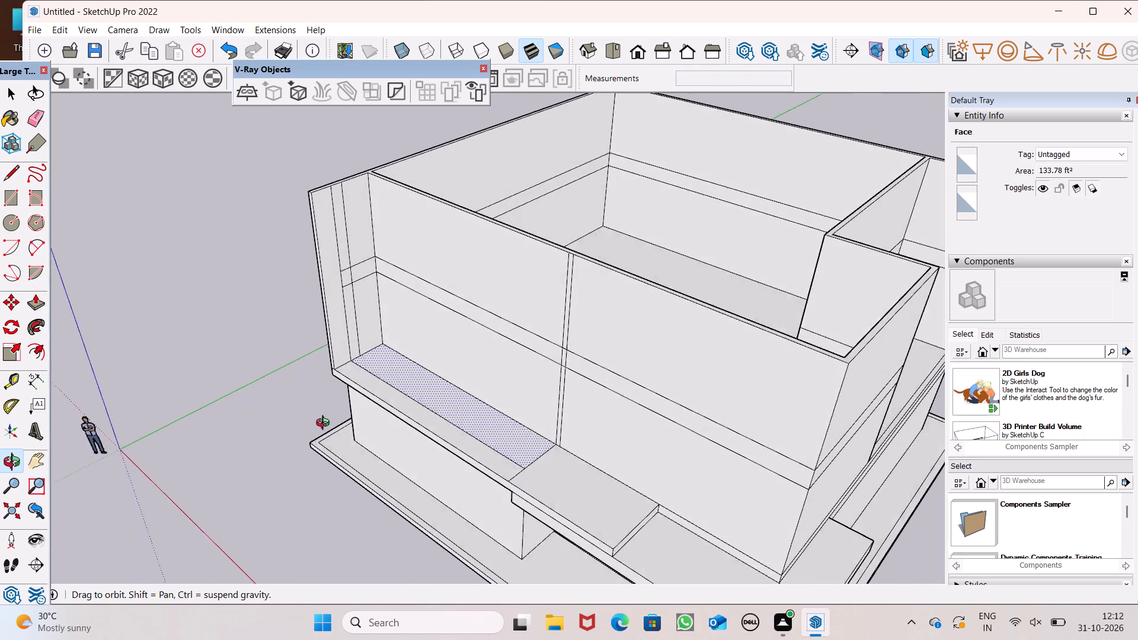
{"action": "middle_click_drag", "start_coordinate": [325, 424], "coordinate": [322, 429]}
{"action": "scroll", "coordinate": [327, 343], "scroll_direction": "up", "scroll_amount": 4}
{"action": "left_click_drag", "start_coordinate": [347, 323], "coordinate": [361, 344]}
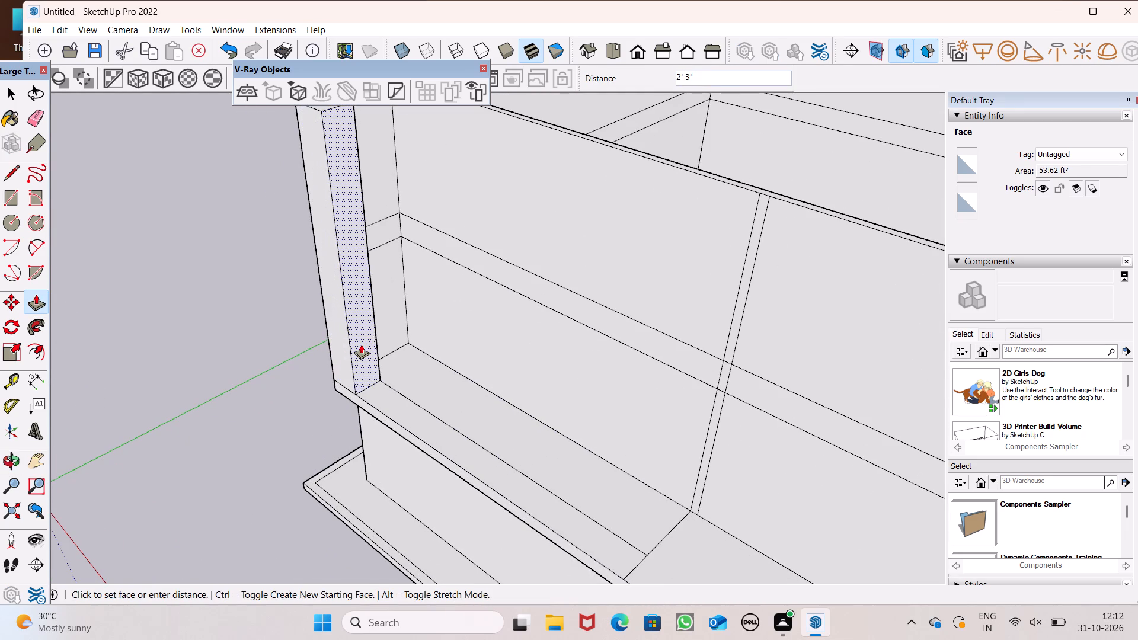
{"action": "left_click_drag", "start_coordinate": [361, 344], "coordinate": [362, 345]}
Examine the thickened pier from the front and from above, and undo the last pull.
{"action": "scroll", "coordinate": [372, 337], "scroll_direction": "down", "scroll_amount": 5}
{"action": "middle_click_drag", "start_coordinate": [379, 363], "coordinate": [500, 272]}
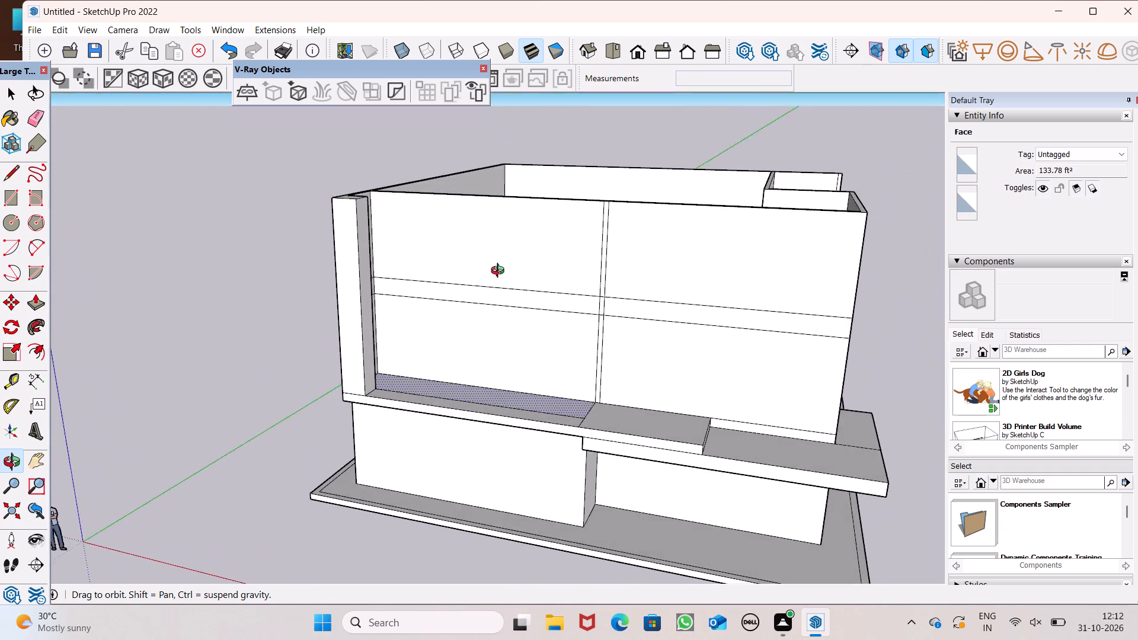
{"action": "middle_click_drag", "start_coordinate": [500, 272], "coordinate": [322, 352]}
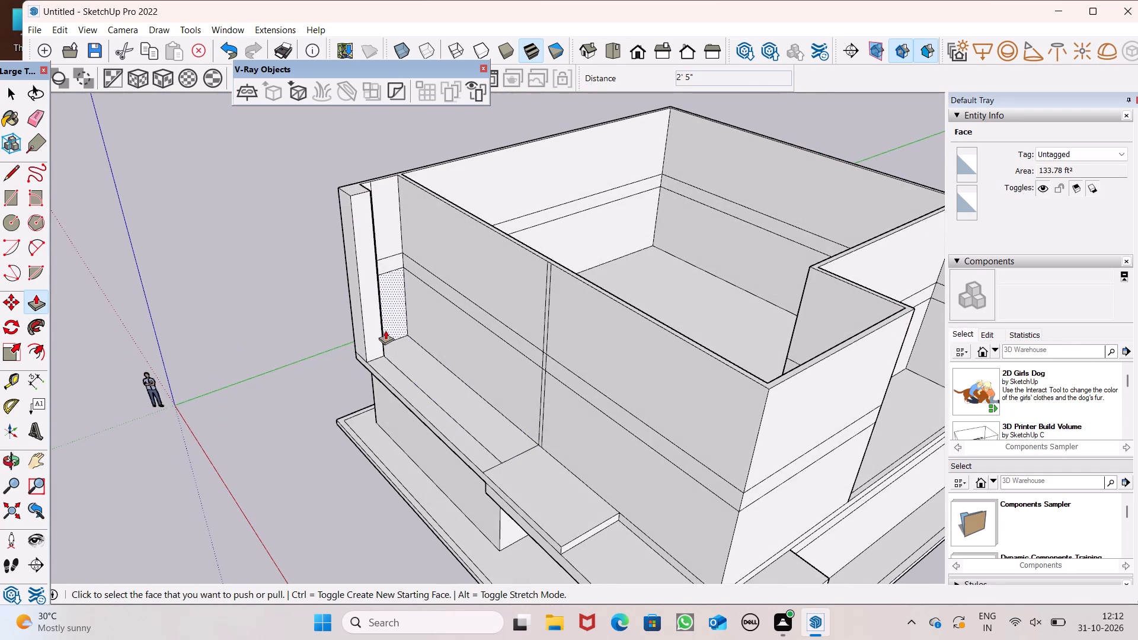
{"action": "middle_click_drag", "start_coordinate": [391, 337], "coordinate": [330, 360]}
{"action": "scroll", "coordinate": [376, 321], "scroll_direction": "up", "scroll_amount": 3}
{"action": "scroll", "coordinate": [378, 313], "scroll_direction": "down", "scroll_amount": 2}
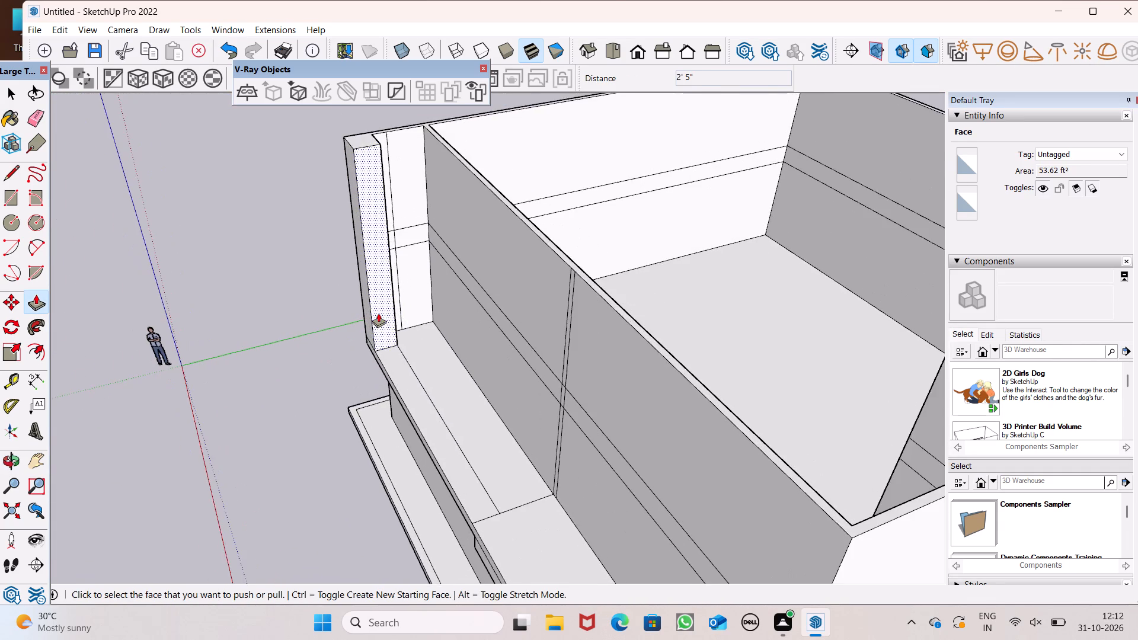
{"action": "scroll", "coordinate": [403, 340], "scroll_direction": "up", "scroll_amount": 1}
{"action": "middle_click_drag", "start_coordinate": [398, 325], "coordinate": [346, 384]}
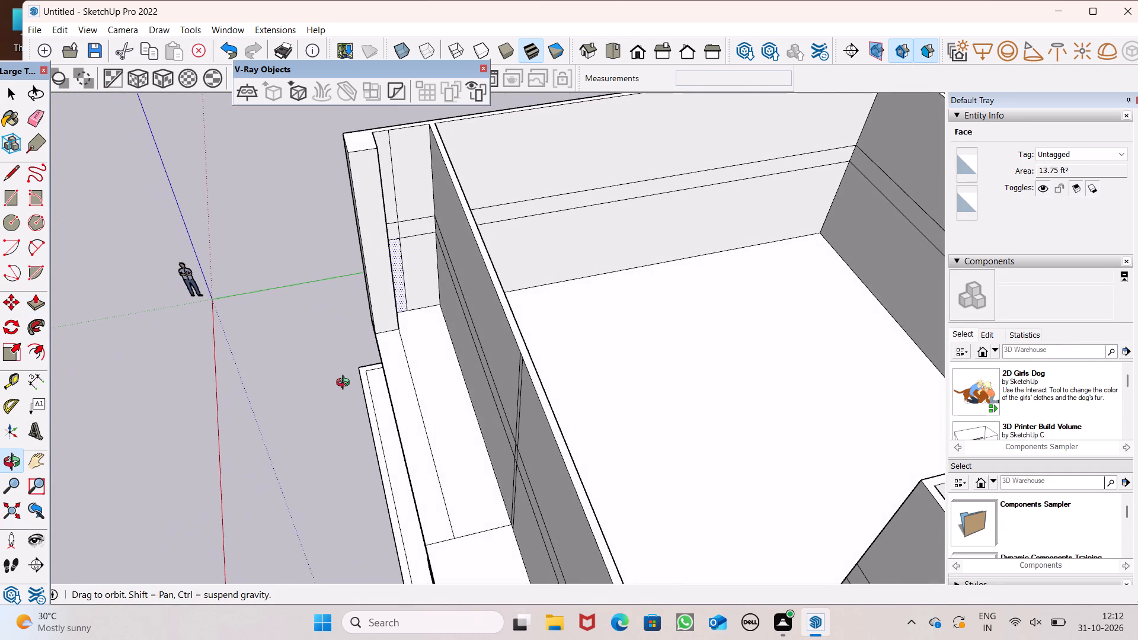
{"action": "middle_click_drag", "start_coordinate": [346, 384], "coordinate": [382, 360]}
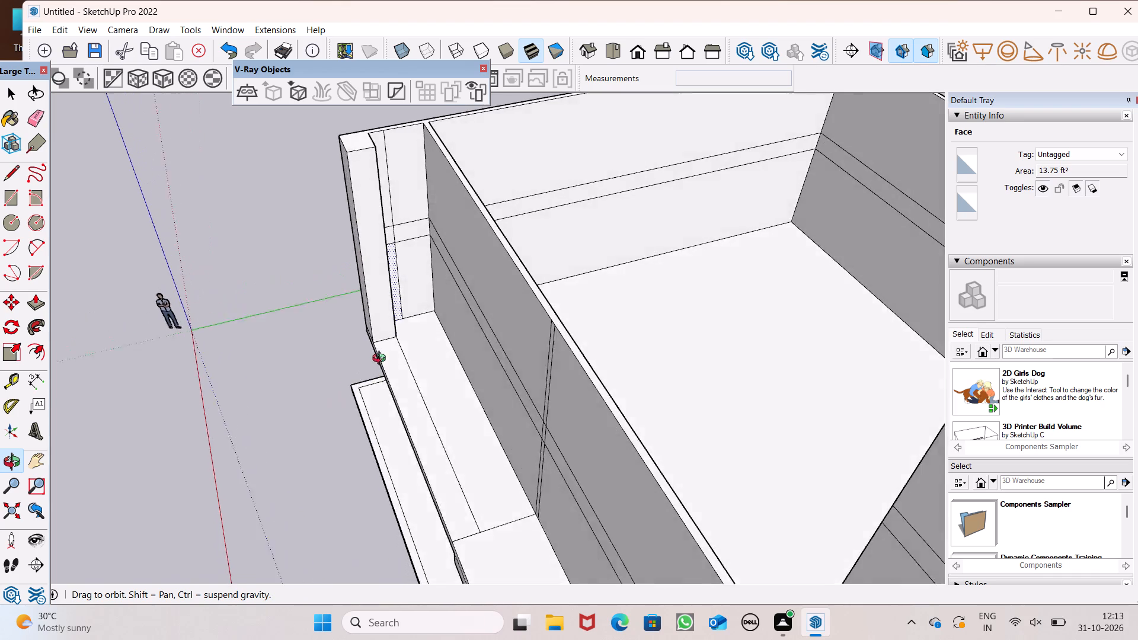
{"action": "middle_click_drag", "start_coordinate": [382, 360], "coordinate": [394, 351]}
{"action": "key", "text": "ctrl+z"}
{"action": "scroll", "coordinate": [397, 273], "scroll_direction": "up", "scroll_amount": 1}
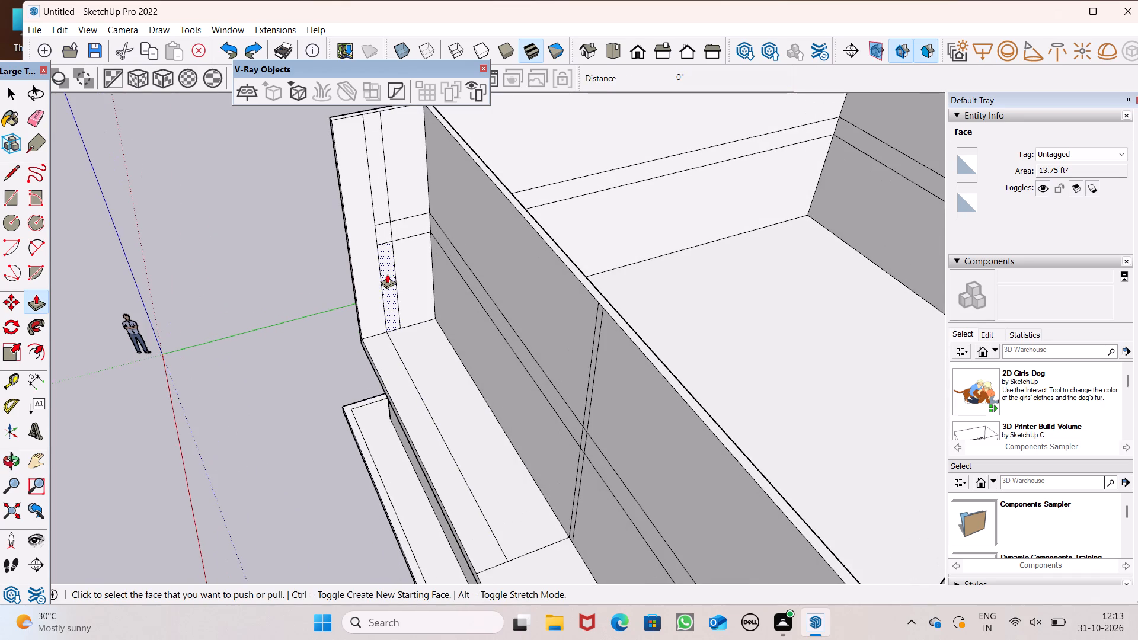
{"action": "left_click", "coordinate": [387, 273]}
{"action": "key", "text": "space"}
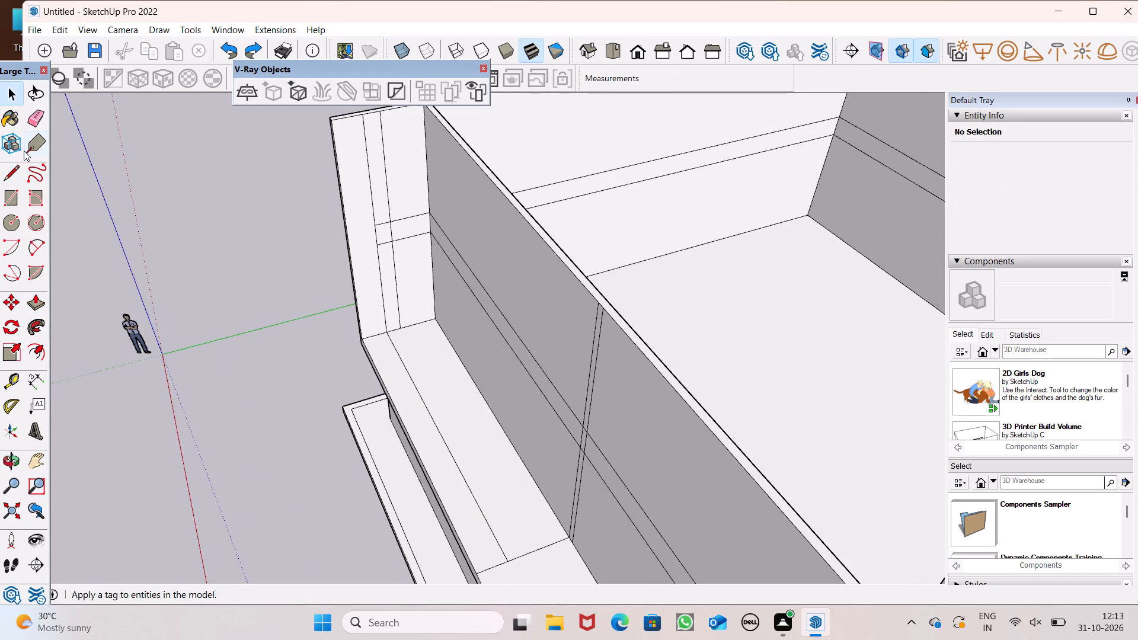
Erase the outer vertical line and the short horizontal band segments beside it on the side wall's inner face.
{"action": "left_click", "coordinate": [31, 119]}
{"action": "scroll", "coordinate": [246, 183], "scroll_direction": "up", "scroll_amount": 3}
{"action": "scroll", "coordinate": [388, 244], "scroll_direction": "up", "scroll_amount": 2}
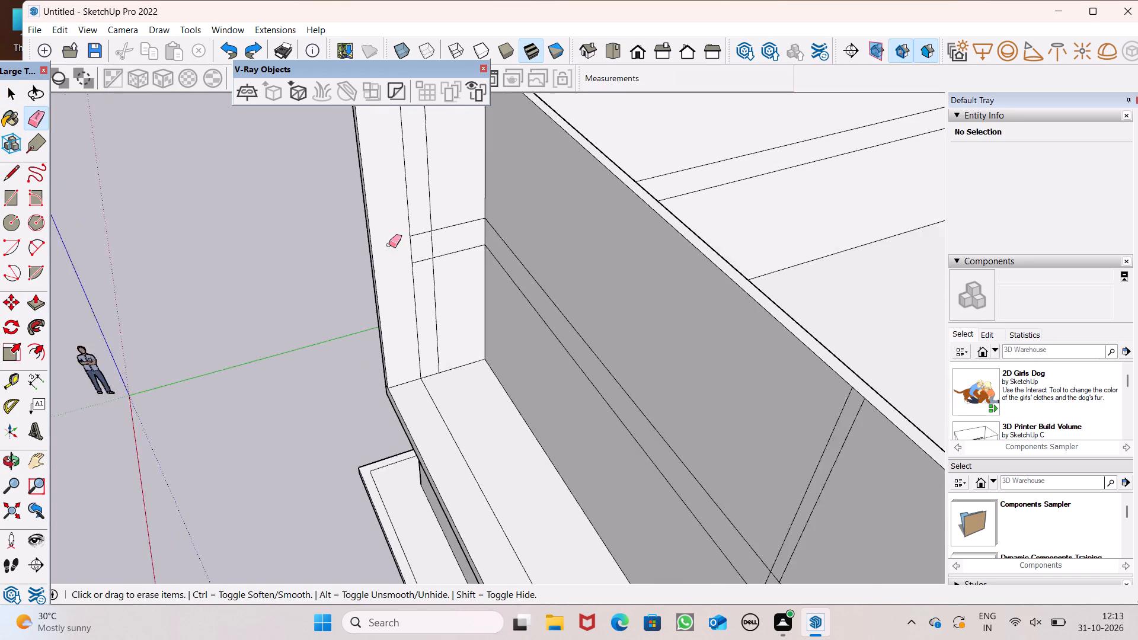
{"action": "scroll", "coordinate": [389, 245], "scroll_direction": "up", "scroll_amount": 3}
{"action": "left_click_drag", "start_coordinate": [436, 228], "coordinate": [442, 289]}
{"action": "scroll", "coordinate": [394, 241], "scroll_direction": "down", "scroll_amount": 7}
{"action": "scroll", "coordinate": [391, 187], "scroll_direction": "down", "scroll_amount": 2}
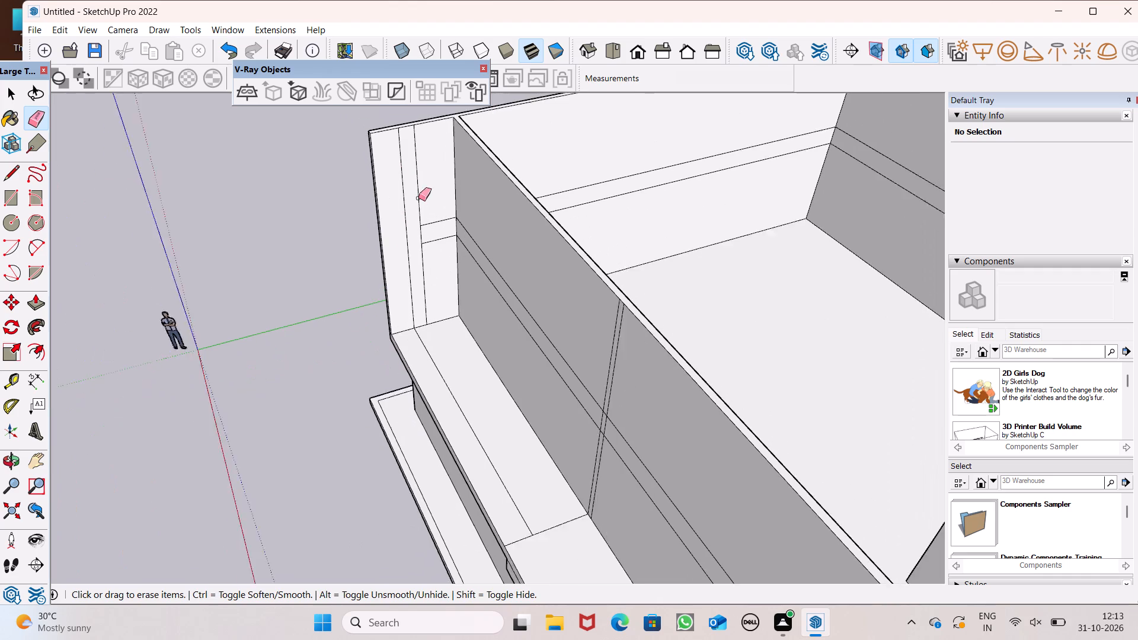
{"action": "scroll", "coordinate": [418, 198], "scroll_direction": "down", "scroll_amount": 2}
{"action": "middle_click_drag", "start_coordinate": [427, 261], "coordinate": [442, 277]}
{"action": "scroll", "coordinate": [442, 277], "scroll_direction": "up", "scroll_amount": 1}
{"action": "scroll", "coordinate": [404, 227], "scroll_direction": "up", "scroll_amount": 2}
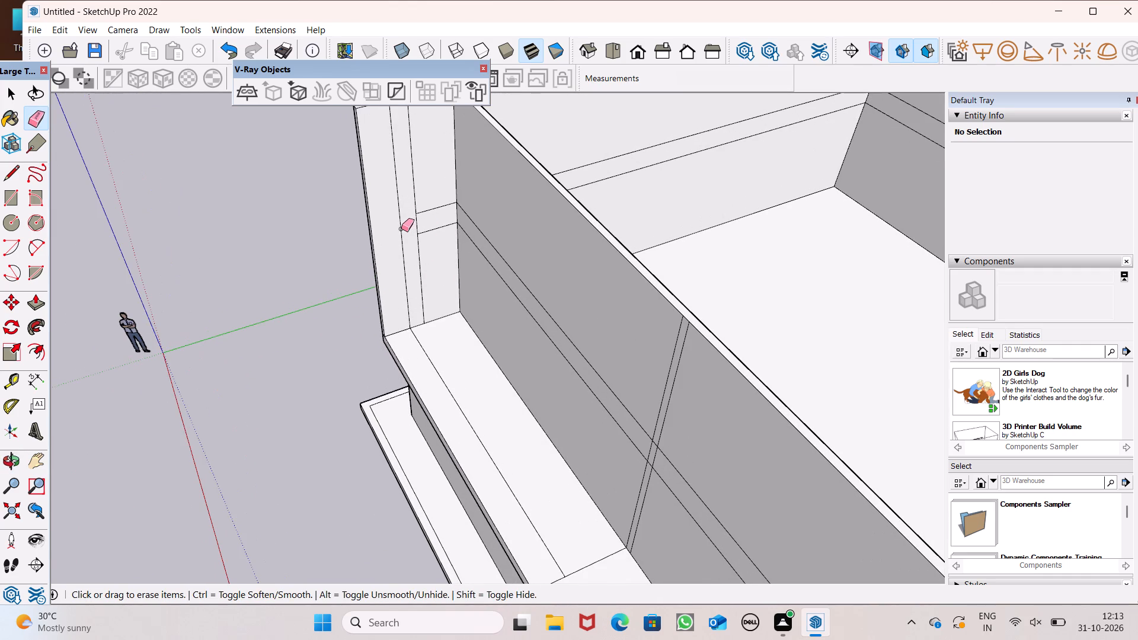
{"action": "left_click_drag", "start_coordinate": [401, 229], "coordinate": [402, 236]}
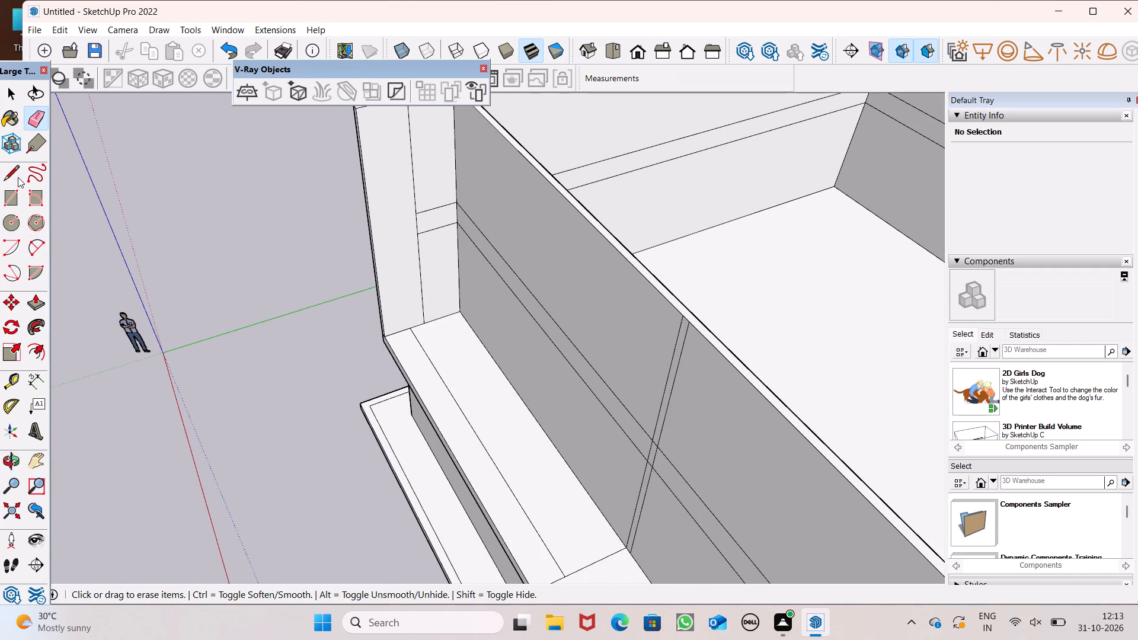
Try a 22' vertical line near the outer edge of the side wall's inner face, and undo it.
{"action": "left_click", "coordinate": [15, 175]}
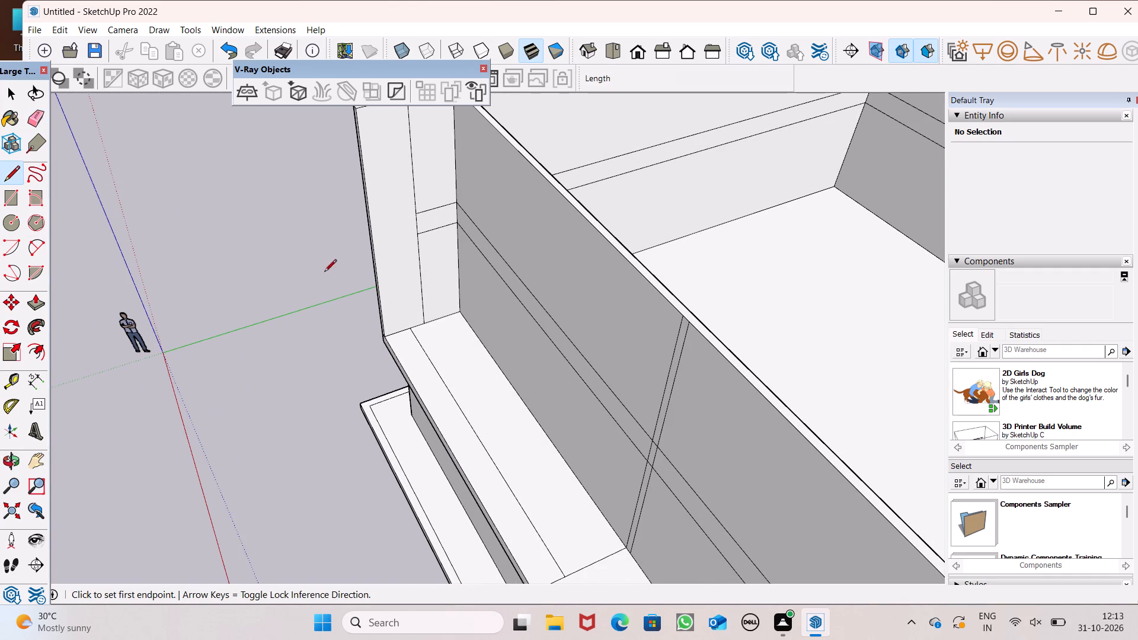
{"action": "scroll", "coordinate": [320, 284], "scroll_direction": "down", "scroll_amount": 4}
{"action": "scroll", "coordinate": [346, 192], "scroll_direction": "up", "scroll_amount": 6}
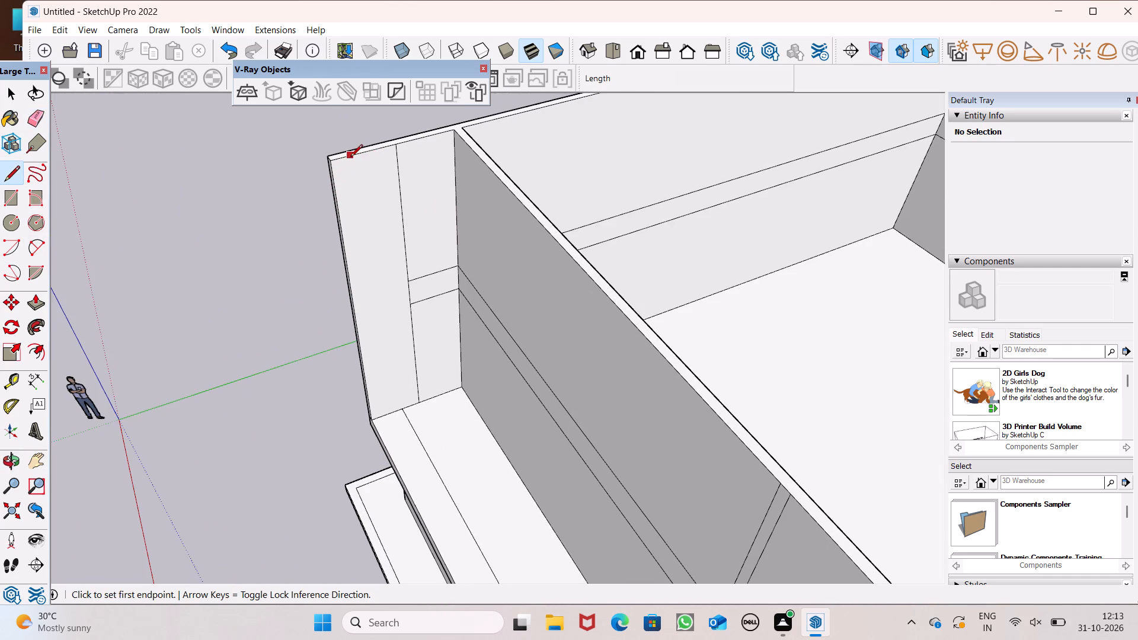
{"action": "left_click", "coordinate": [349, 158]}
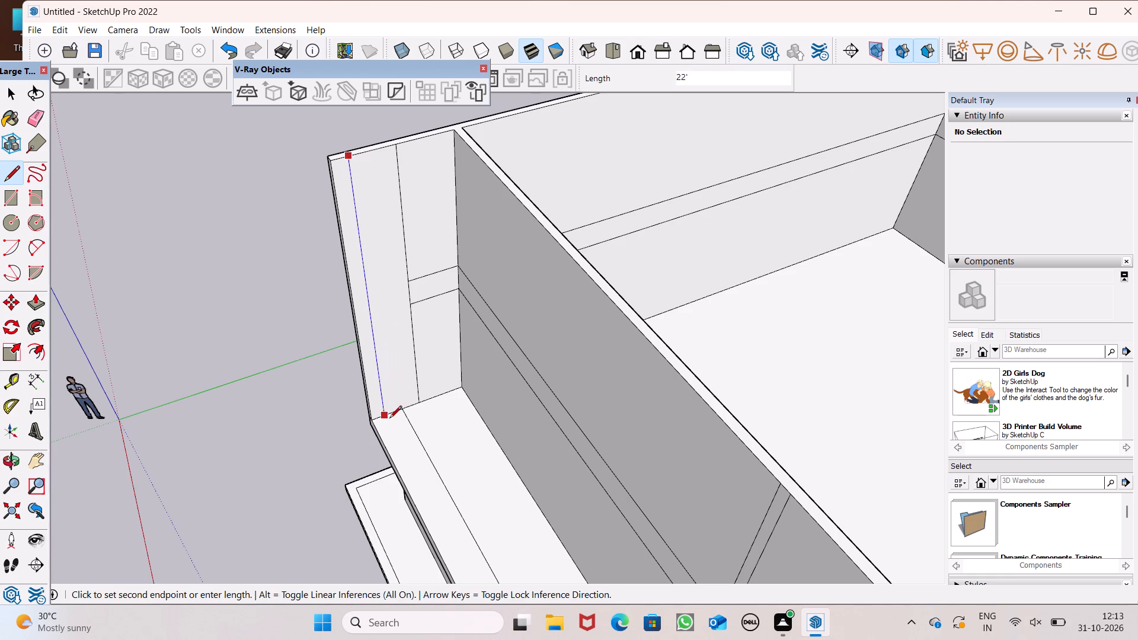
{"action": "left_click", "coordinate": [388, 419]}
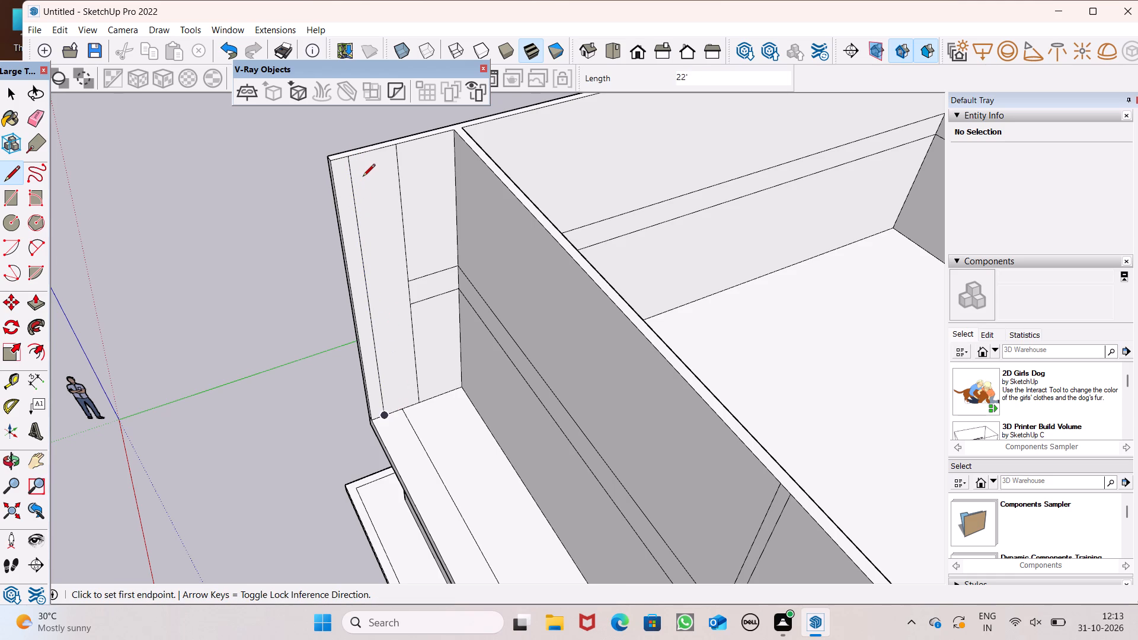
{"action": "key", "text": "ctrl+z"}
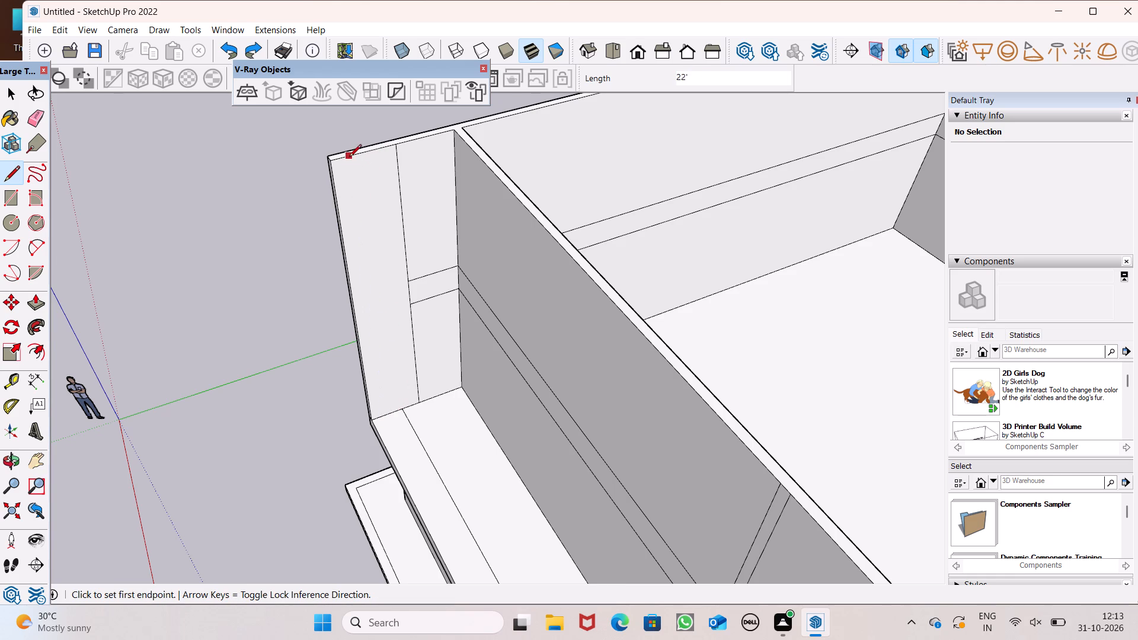
Draw two closely spaced 22' vertical lines near the outer edge of the side wall's inner face, from top edge to ledge.
{"action": "left_click", "coordinate": [355, 158]}
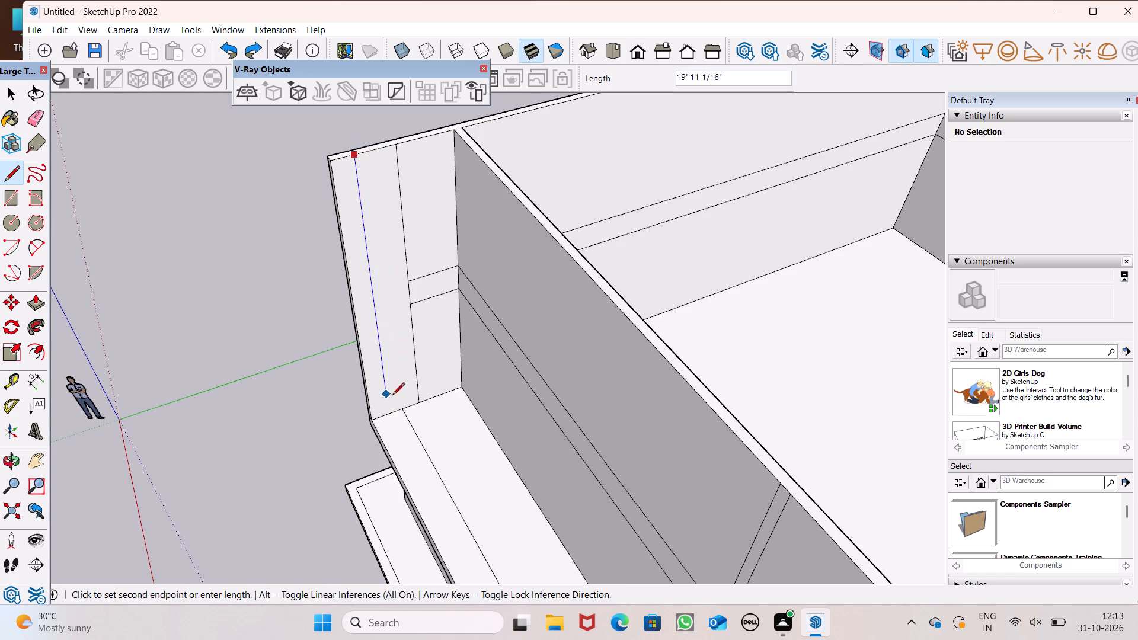
{"action": "left_click_drag", "start_coordinate": [392, 418], "coordinate": [392, 403]}
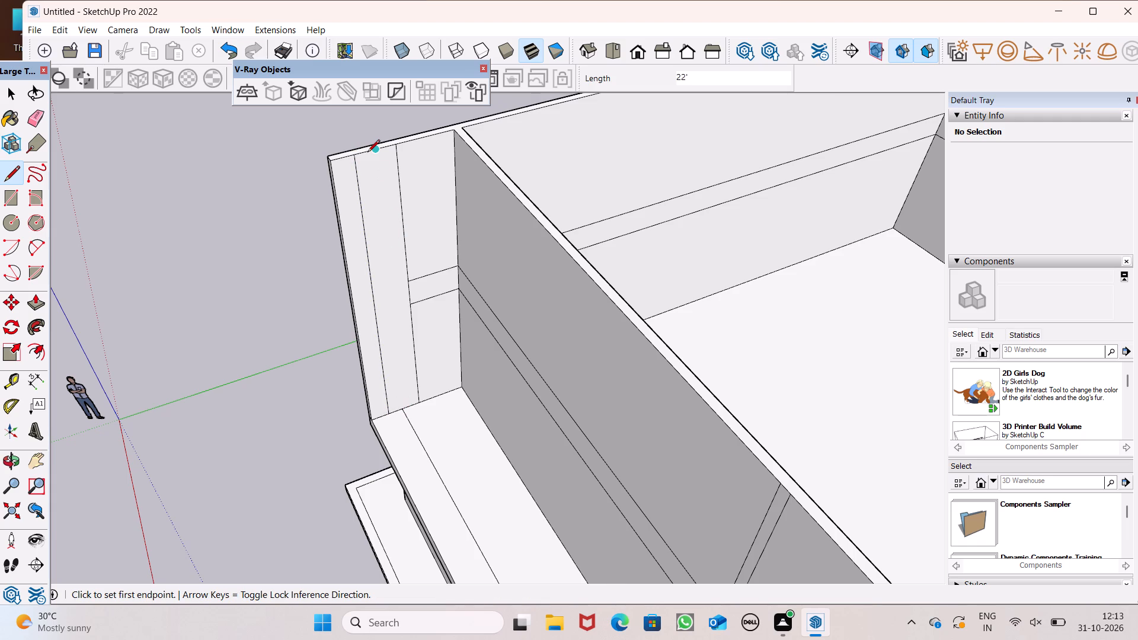
{"action": "left_click", "coordinate": [365, 155]}
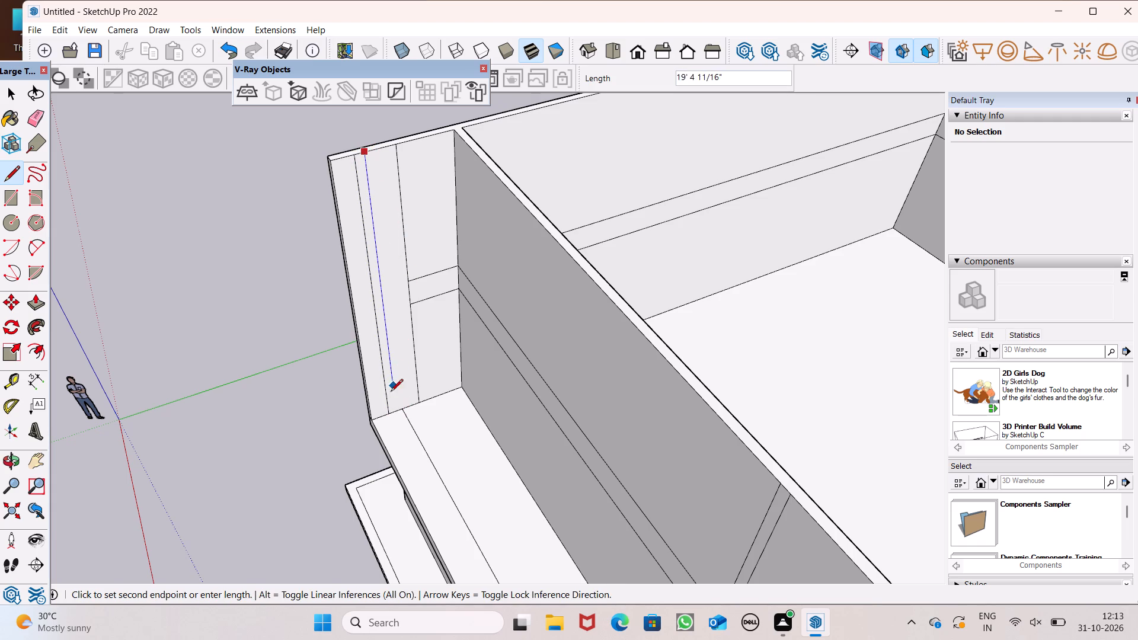
{"action": "scroll", "coordinate": [389, 417], "scroll_direction": "up", "scroll_amount": 4}
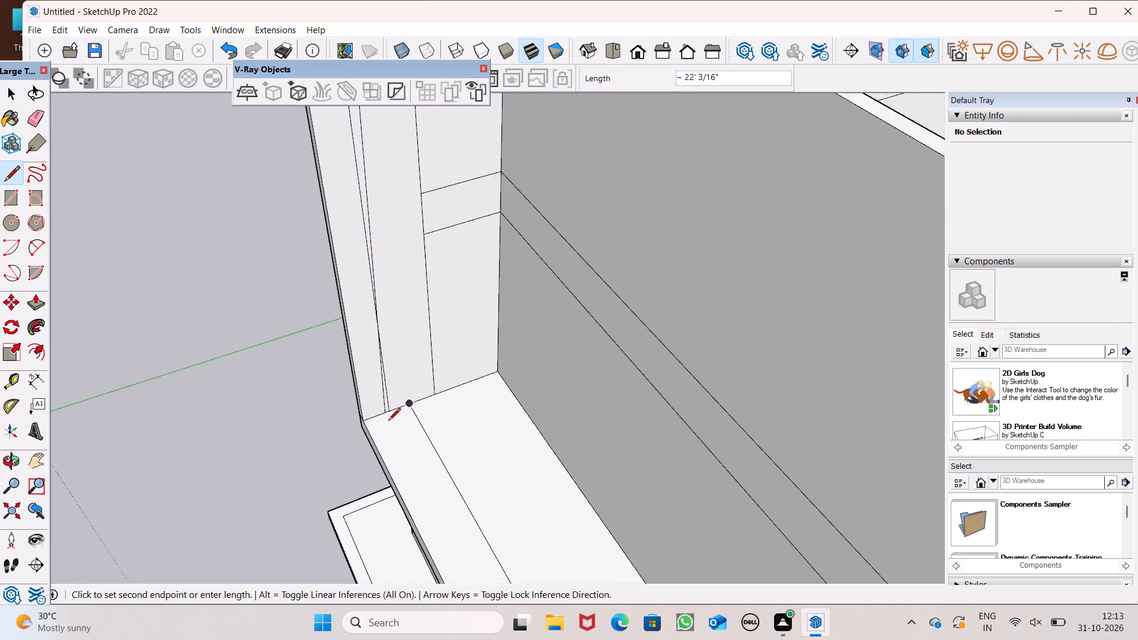
{"action": "scroll", "coordinate": [388, 421], "scroll_direction": "up", "scroll_amount": 3}
{"action": "left_click", "coordinate": [404, 406]}
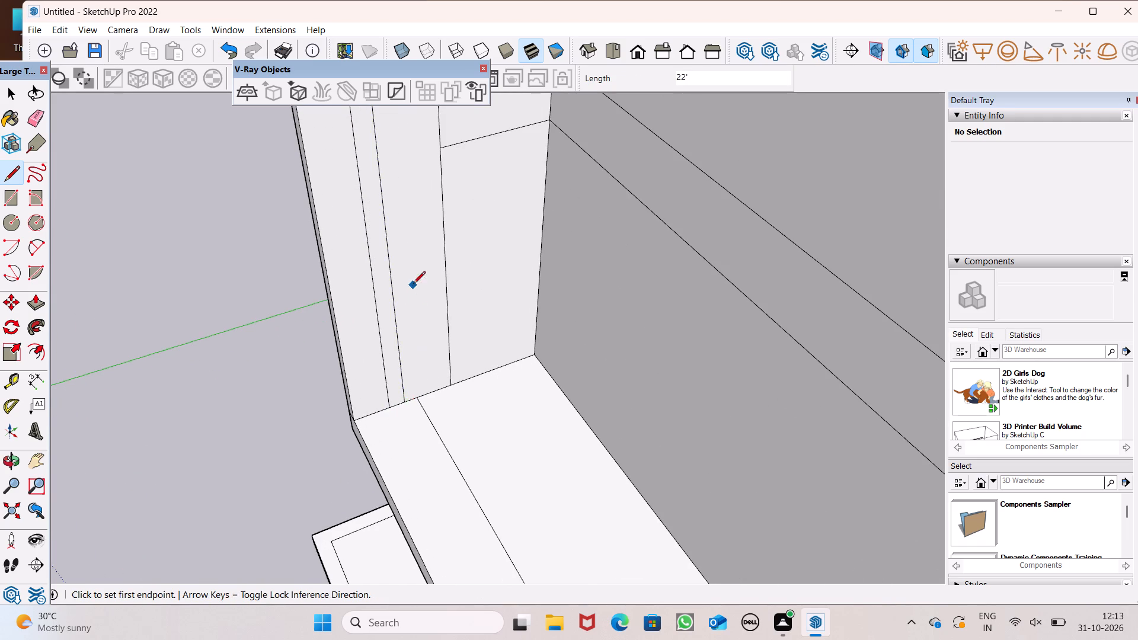
Pull the narrow strip between the two vertical lines out along the ledge by about 13' 1/2" to form a thin panel.
{"action": "scroll", "coordinate": [410, 296], "scroll_direction": "down", "scroll_amount": 16}
{"action": "middle_click_drag", "start_coordinate": [498, 399], "coordinate": [498, 327]}
{"action": "scroll", "coordinate": [499, 327], "scroll_direction": "up", "scroll_amount": 2}
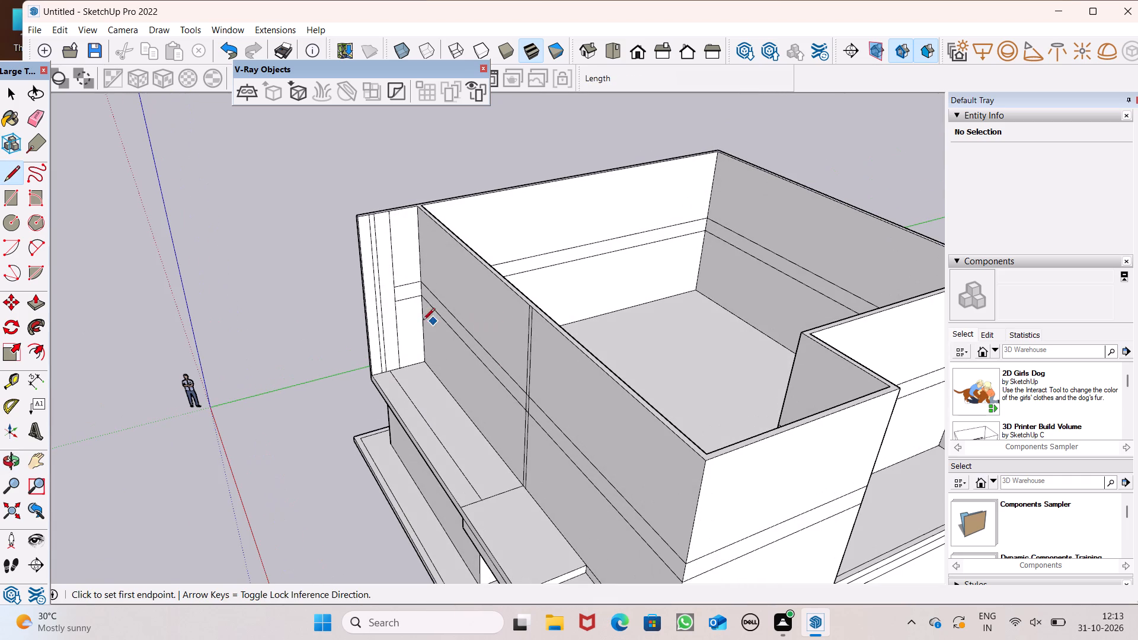
{"action": "left_click_drag", "start_coordinate": [34, 310], "coordinate": [40, 300]}
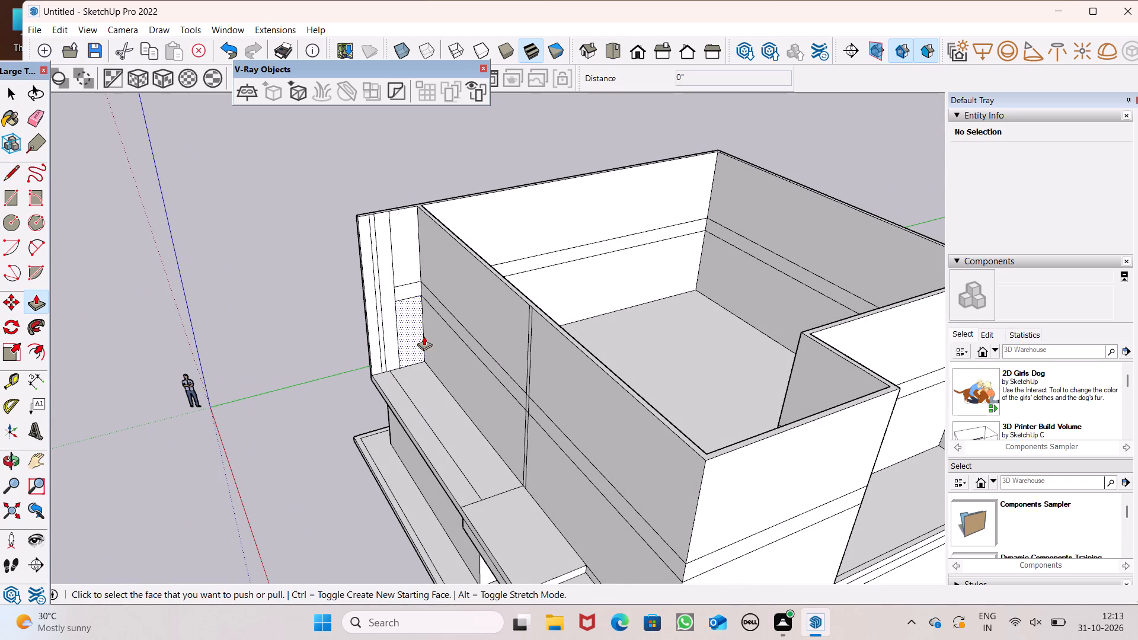
{"action": "scroll", "coordinate": [359, 329], "scroll_direction": "up", "scroll_amount": 5}
{"action": "scroll", "coordinate": [343, 272], "scroll_direction": "down", "scroll_amount": 5}
{"action": "middle_click_drag", "start_coordinate": [379, 361], "coordinate": [393, 329]}
{"action": "scroll", "coordinate": [395, 328], "scroll_direction": "up", "scroll_amount": 5}
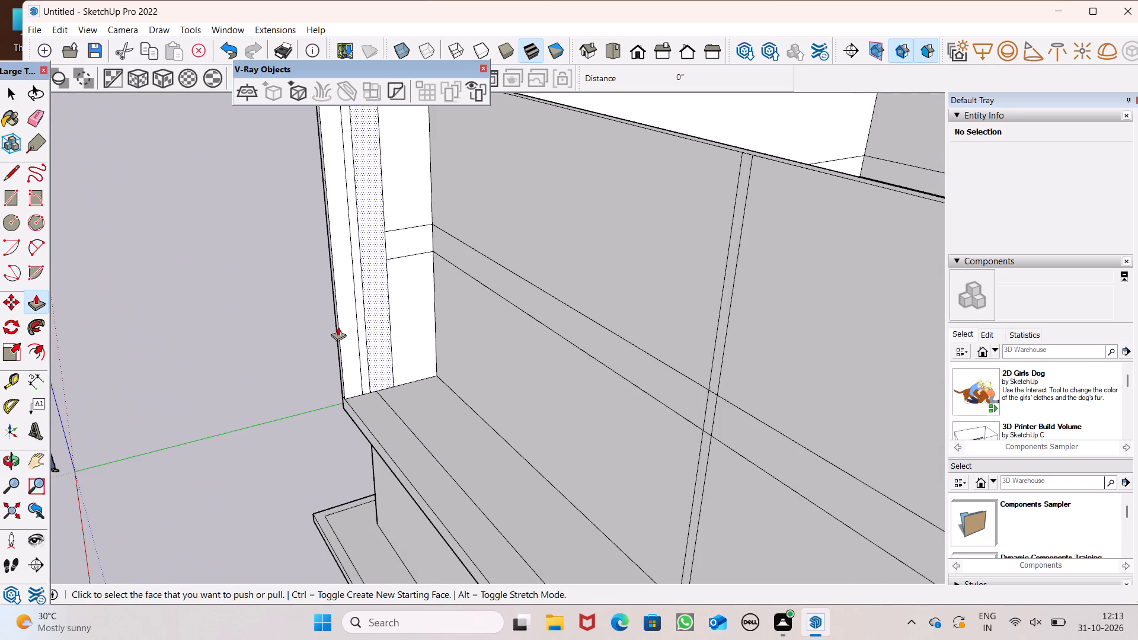
{"action": "left_click_drag", "start_coordinate": [360, 337], "coordinate": [406, 428], "text": "ctrl"}
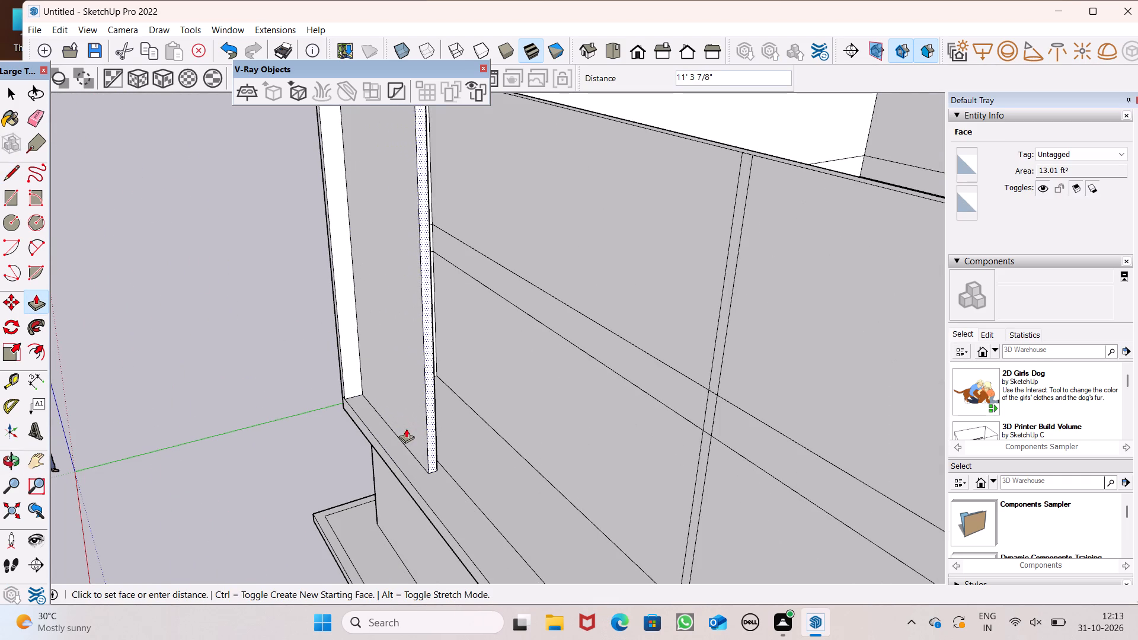
{"action": "left_click_drag", "start_coordinate": [406, 428], "coordinate": [414, 445], "text": "ctrl"}
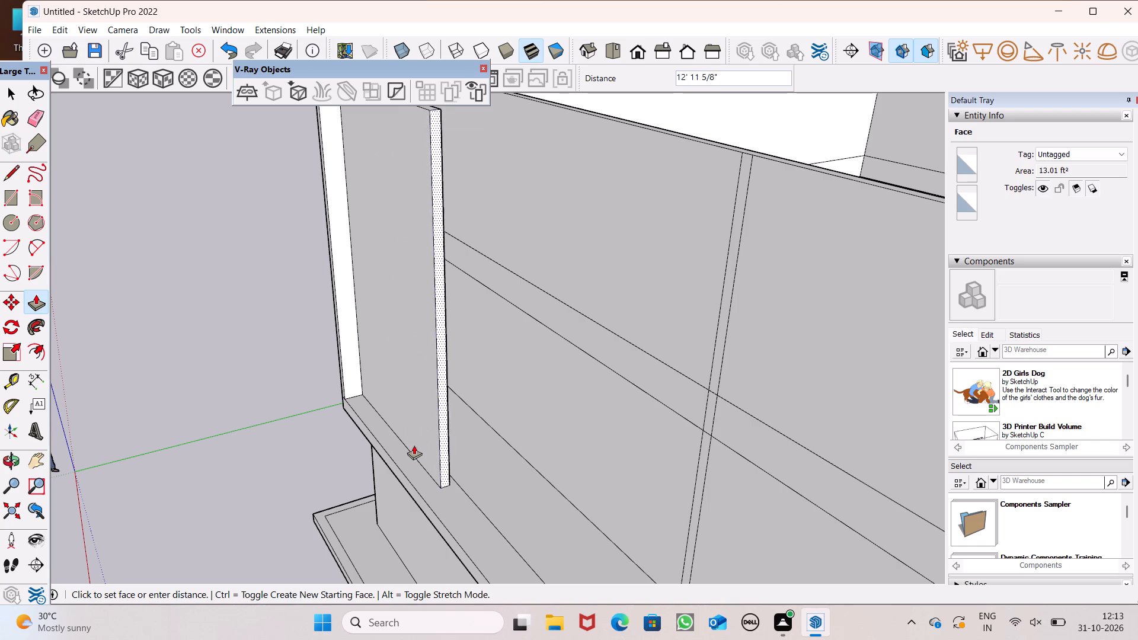
{"action": "left_click_drag", "start_coordinate": [414, 445], "coordinate": [410, 449], "text": "ctrl"}
Push the thin panel's narrow end face back toward the side wall by about 6' 2 3/8" to shorten it.
{"action": "scroll", "coordinate": [418, 340], "scroll_direction": "down", "scroll_amount": 7}
{"action": "scroll", "coordinate": [377, 290], "scroll_direction": "down", "scroll_amount": 2}
{"action": "middle_click_drag", "start_coordinate": [427, 400], "coordinate": [647, 379]}
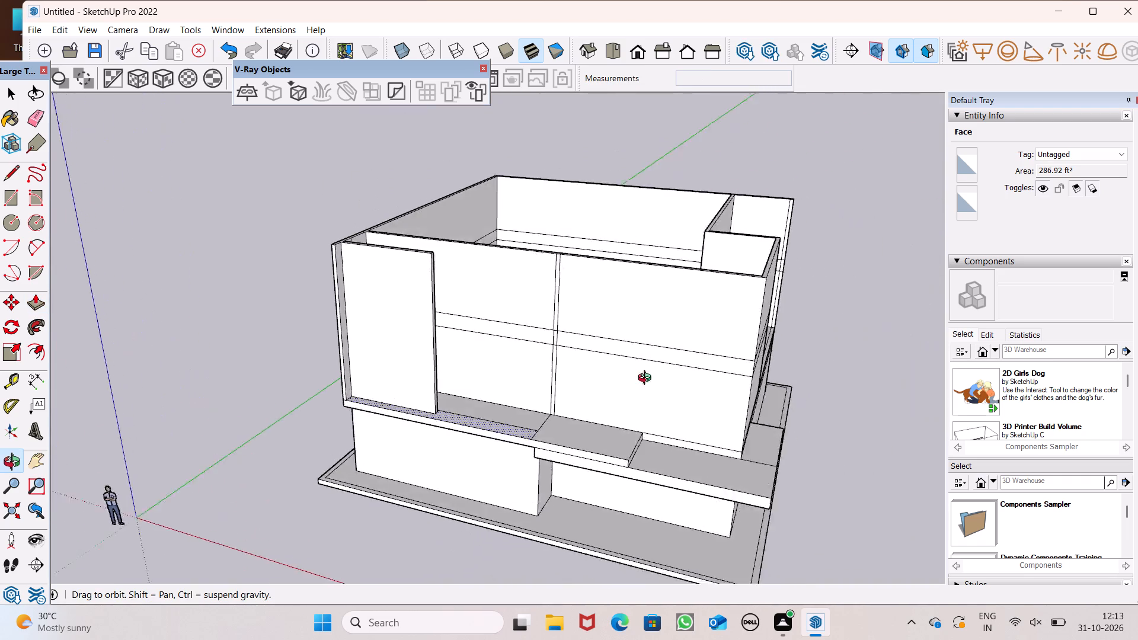
{"action": "middle_click_drag", "start_coordinate": [647, 379], "coordinate": [701, 347]}
{"action": "scroll", "coordinate": [555, 354], "scroll_direction": "up", "scroll_amount": 1}
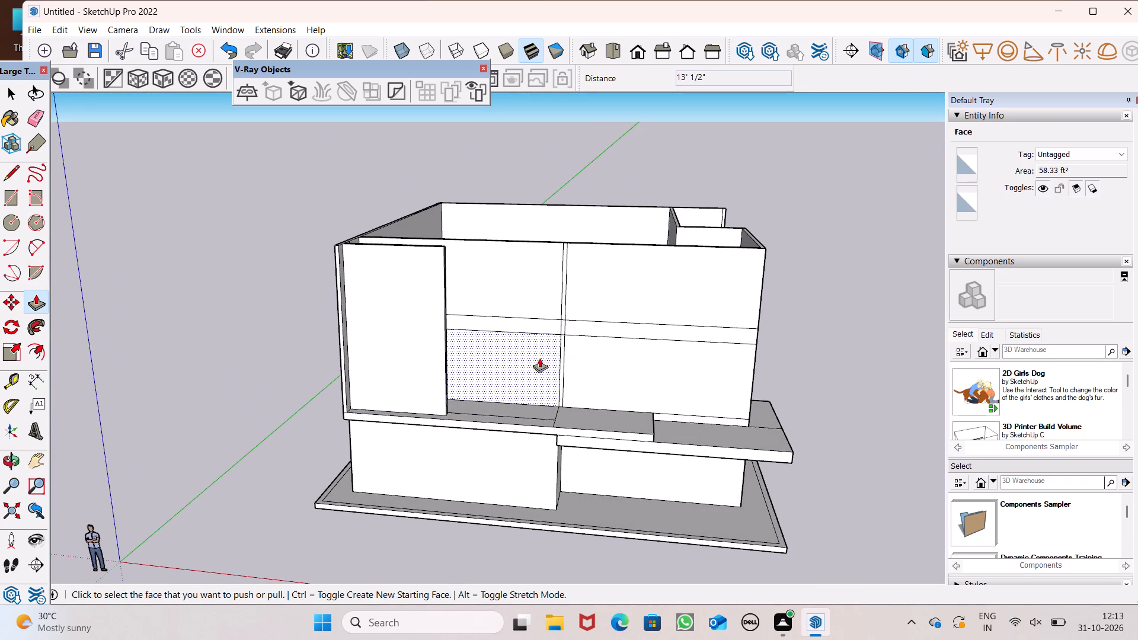
{"action": "scroll", "coordinate": [504, 358], "scroll_direction": "down", "scroll_amount": 1}
{"action": "middle_click_drag", "start_coordinate": [509, 385], "coordinate": [376, 487]}
{"action": "scroll", "coordinate": [399, 404], "scroll_direction": "up", "scroll_amount": 5}
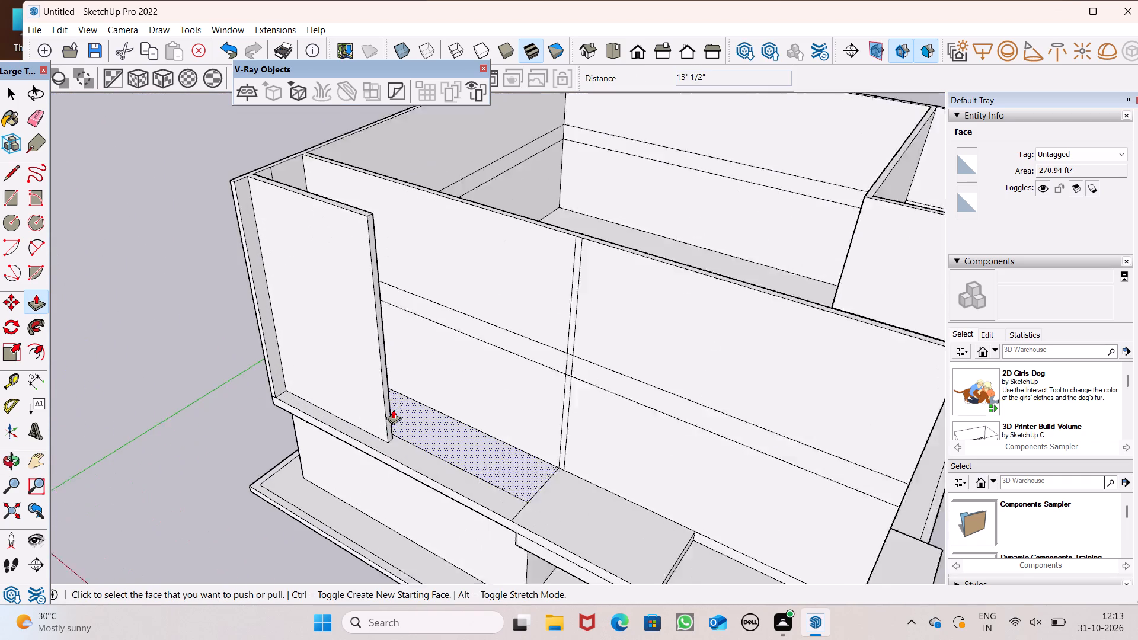
{"action": "left_click_drag", "start_coordinate": [385, 418], "coordinate": [330, 386]}
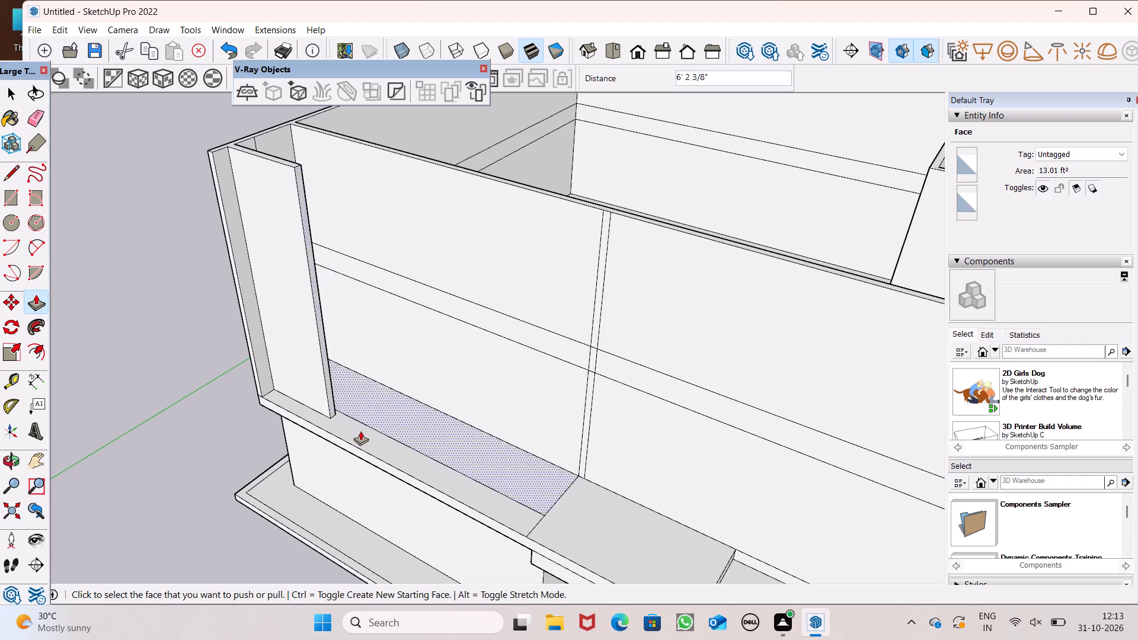
Pull the side wall's outer vertical strip beside the thin panel inward by about 1' 1 5/8".
{"action": "scroll", "coordinate": [366, 433], "scroll_direction": "down", "scroll_amount": 4}
{"action": "middle_click_drag", "start_coordinate": [362, 433], "coordinate": [418, 337]}
{"action": "scroll", "coordinate": [266, 343], "scroll_direction": "up", "scroll_amount": 5}
{"action": "scroll", "coordinate": [321, 405], "scroll_direction": "up", "scroll_amount": 5}
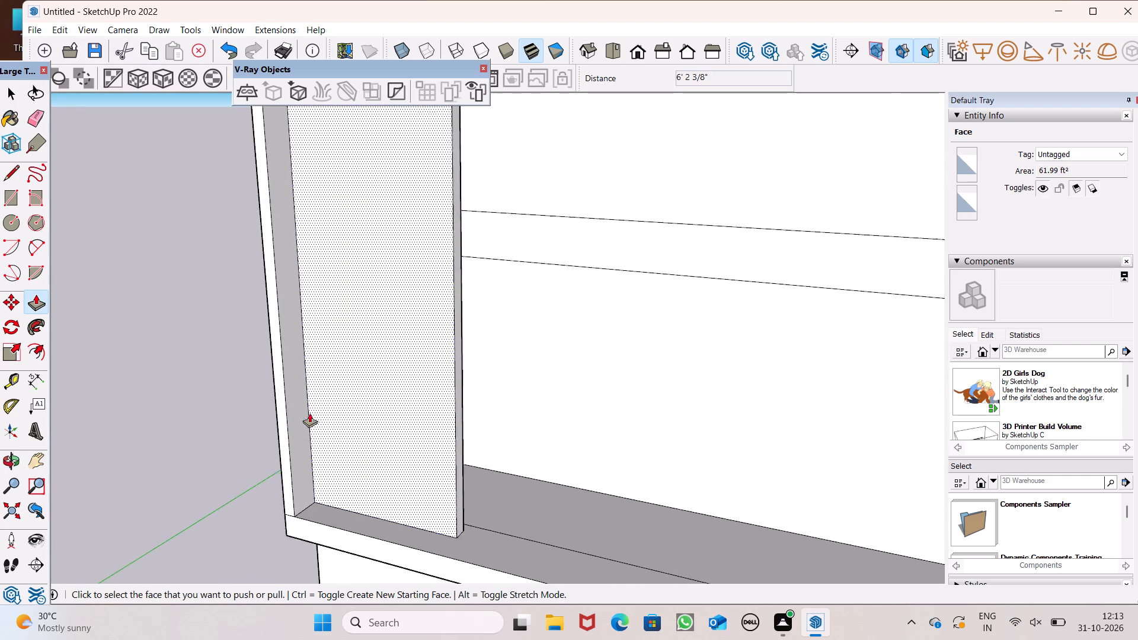
{"action": "scroll", "coordinate": [309, 413], "scroll_direction": "up", "scroll_amount": 1}
{"action": "left_click_drag", "start_coordinate": [300, 448], "coordinate": [324, 457]}
{"action": "scroll", "coordinate": [318, 421], "scroll_direction": "down", "scroll_amount": 8}
{"action": "middle_click_drag", "start_coordinate": [338, 415], "coordinate": [433, 409]}
{"action": "scroll", "coordinate": [433, 409], "scroll_direction": "up", "scroll_amount": 1}
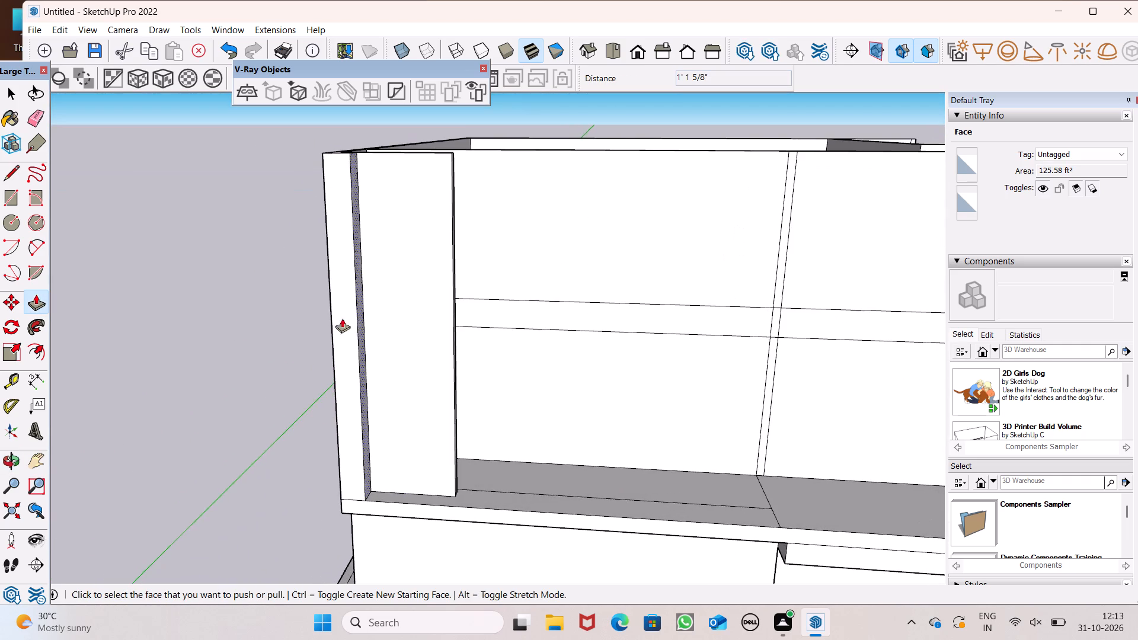
{"action": "scroll", "coordinate": [328, 318], "scroll_direction": "down", "scroll_amount": 6}
{"action": "key", "text": "space"}
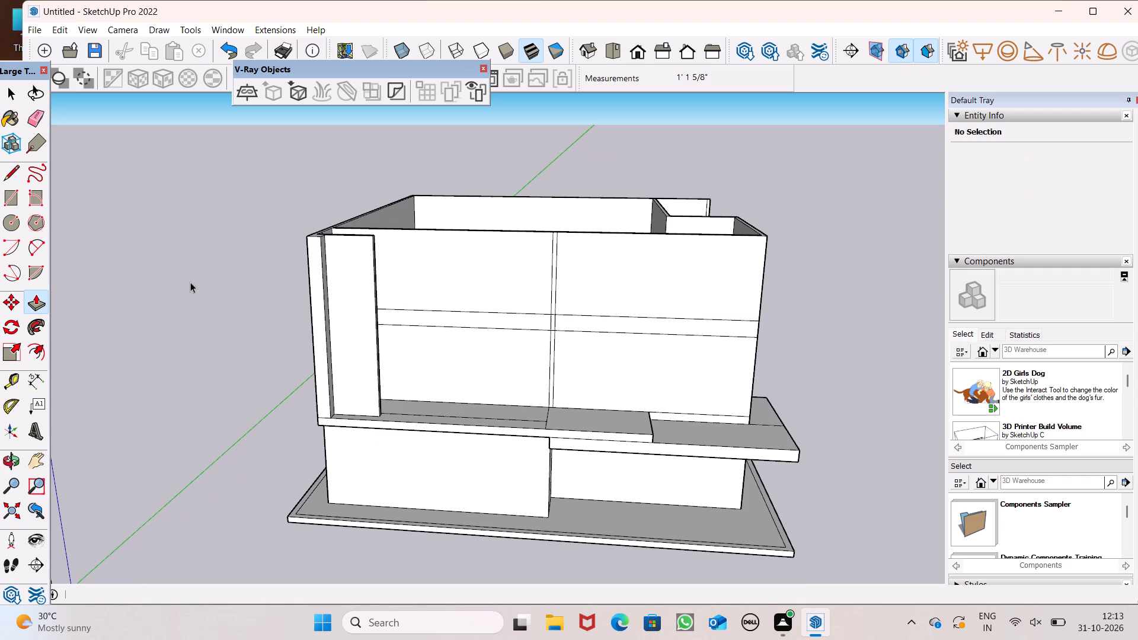
{"action": "left_click", "coordinate": [193, 277]}
Draw a short horizontal line across the thin panel's narrow end face, just above the ledge.
{"action": "middle_click_drag", "start_coordinate": [379, 312], "coordinate": [416, 395]}
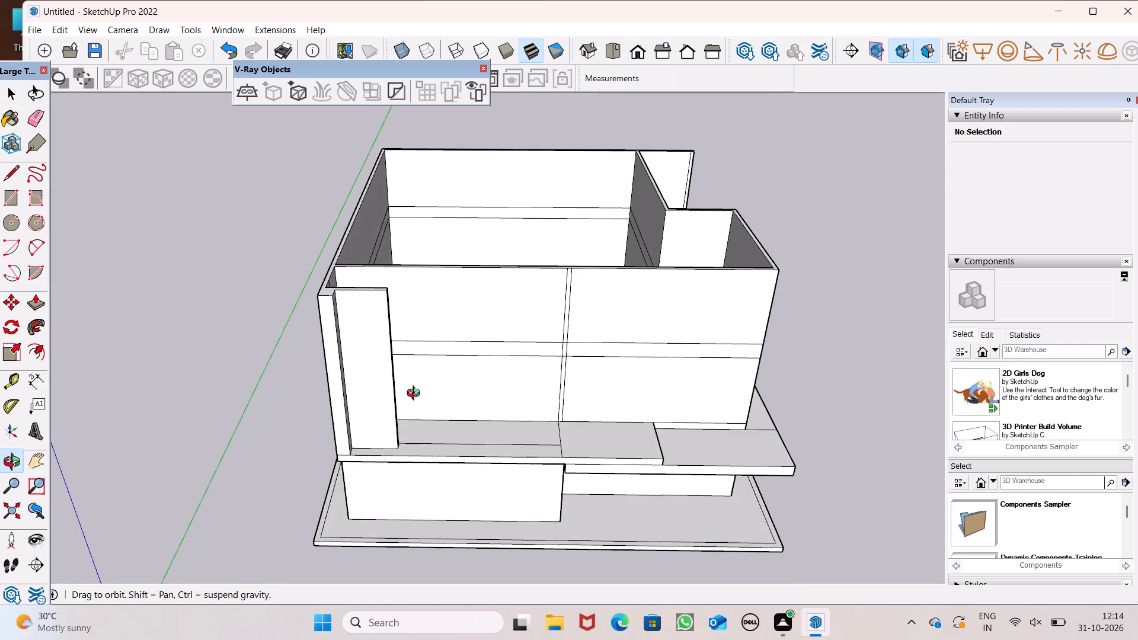
{"action": "middle_click_drag", "start_coordinate": [416, 395], "coordinate": [400, 444]}
{"action": "scroll", "coordinate": [485, 478], "scroll_direction": "up", "scroll_amount": 6}
{"action": "middle_click_drag", "start_coordinate": [480, 454], "coordinate": [257, 410]}
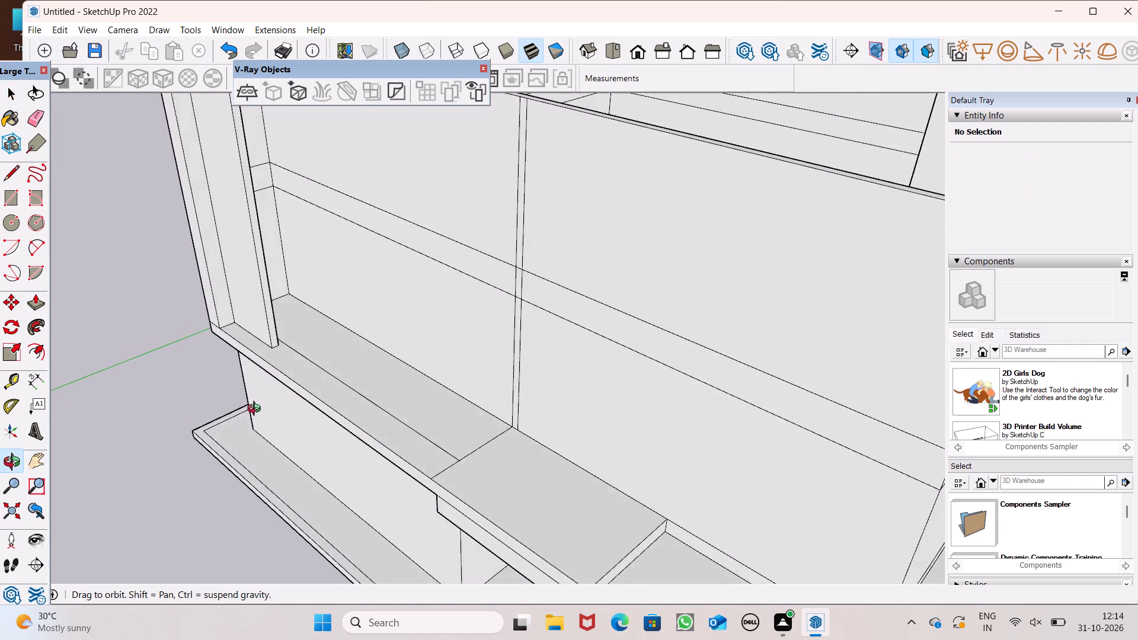
{"action": "middle_click_drag", "start_coordinate": [257, 410], "coordinate": [249, 364]}
{"action": "left_click", "coordinate": [11, 174]}
{"action": "middle_click_drag", "start_coordinate": [389, 279], "coordinate": [332, 277]}
{"action": "scroll", "coordinate": [389, 279], "scroll_direction": "up", "scroll_amount": 1}
{"action": "scroll", "coordinate": [329, 274], "scroll_direction": "up", "scroll_amount": 6}
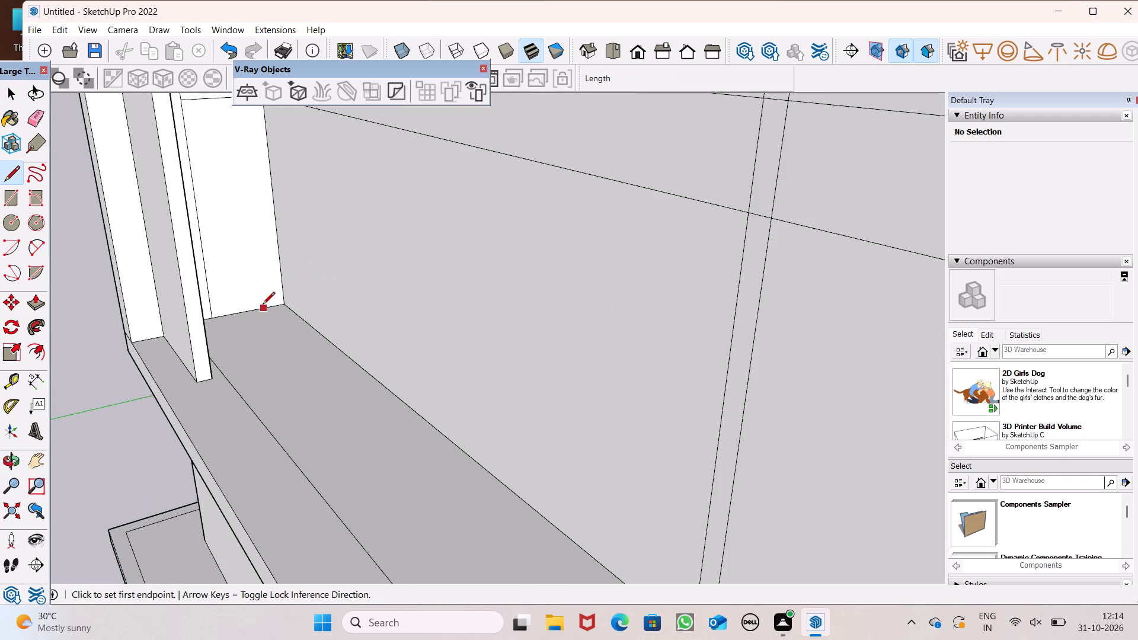
{"action": "scroll", "coordinate": [162, 347], "scroll_direction": "up", "scroll_amount": 1}
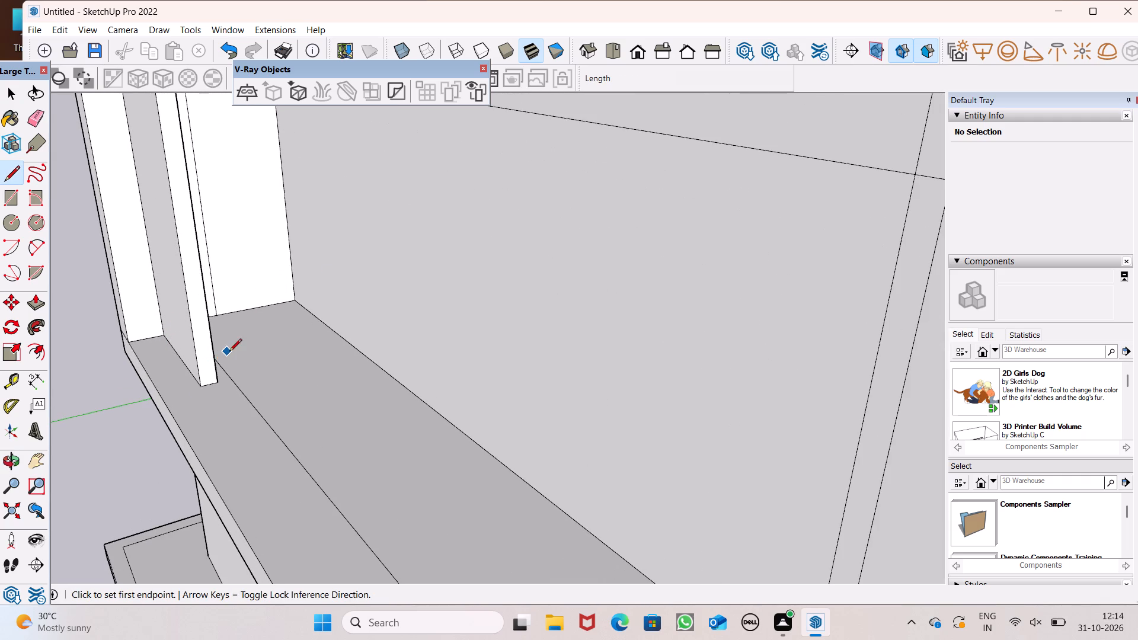
{"action": "scroll", "coordinate": [180, 350], "scroll_direction": "up", "scroll_amount": 7}
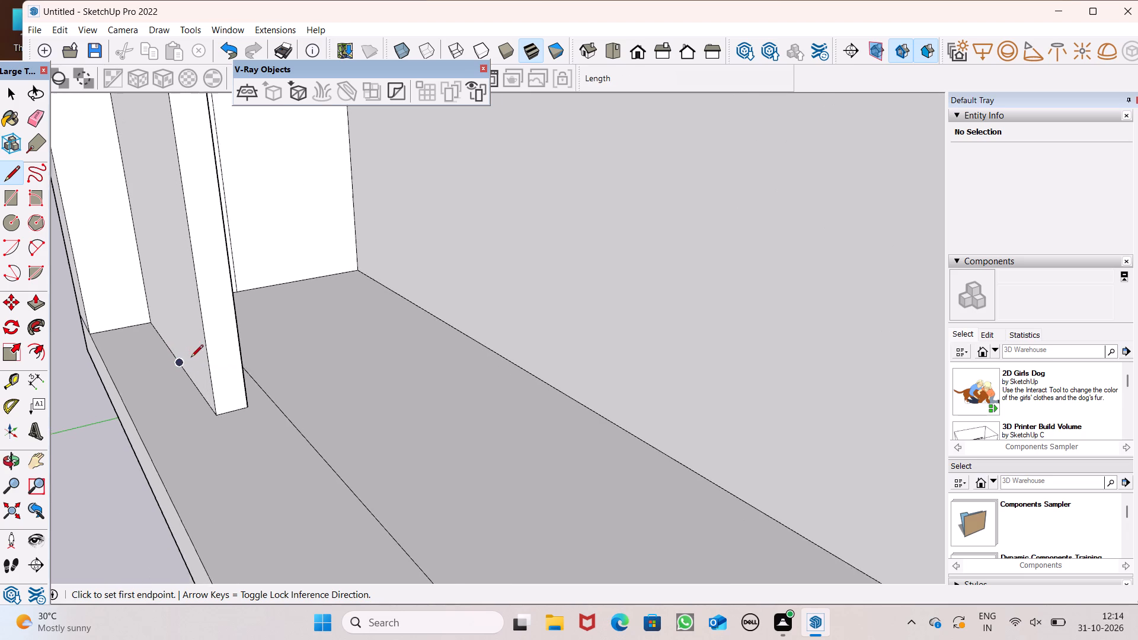
{"action": "scroll", "coordinate": [191, 358], "scroll_direction": "up", "scroll_amount": 2}
{"action": "left_click_drag", "start_coordinate": [220, 402], "coordinate": [220, 402]}
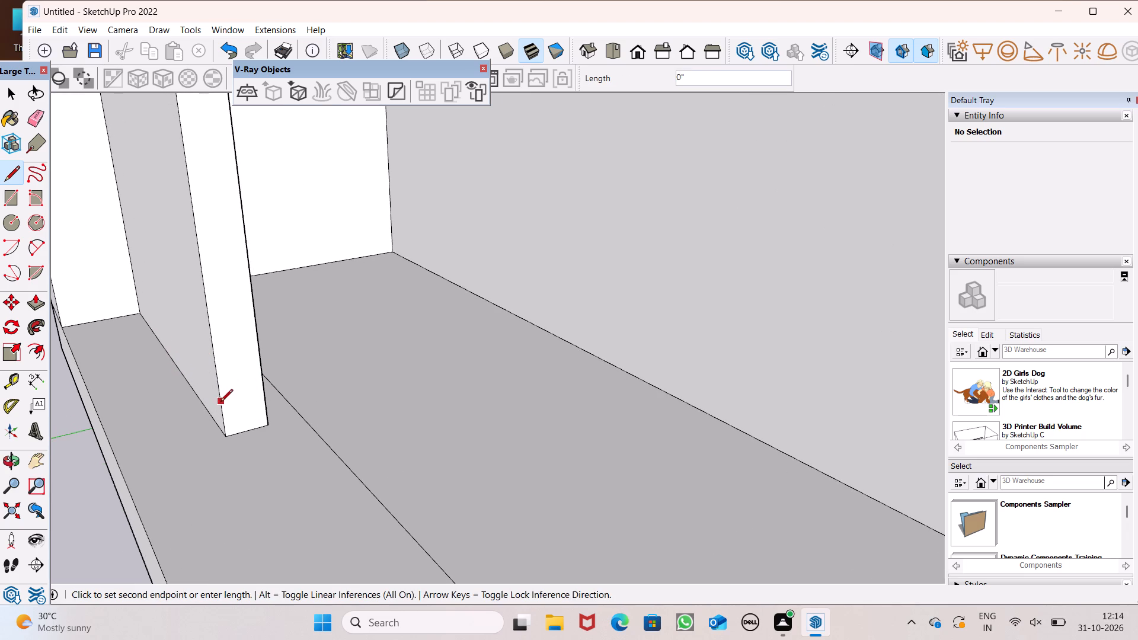
{"action": "left_click_drag", "start_coordinate": [220, 402], "coordinate": [248, 402]}
{"action": "left_click", "coordinate": [265, 396]}
{"action": "scroll", "coordinate": [281, 292], "scroll_direction": "down", "scroll_amount": 13}
{"action": "key", "text": "space"}
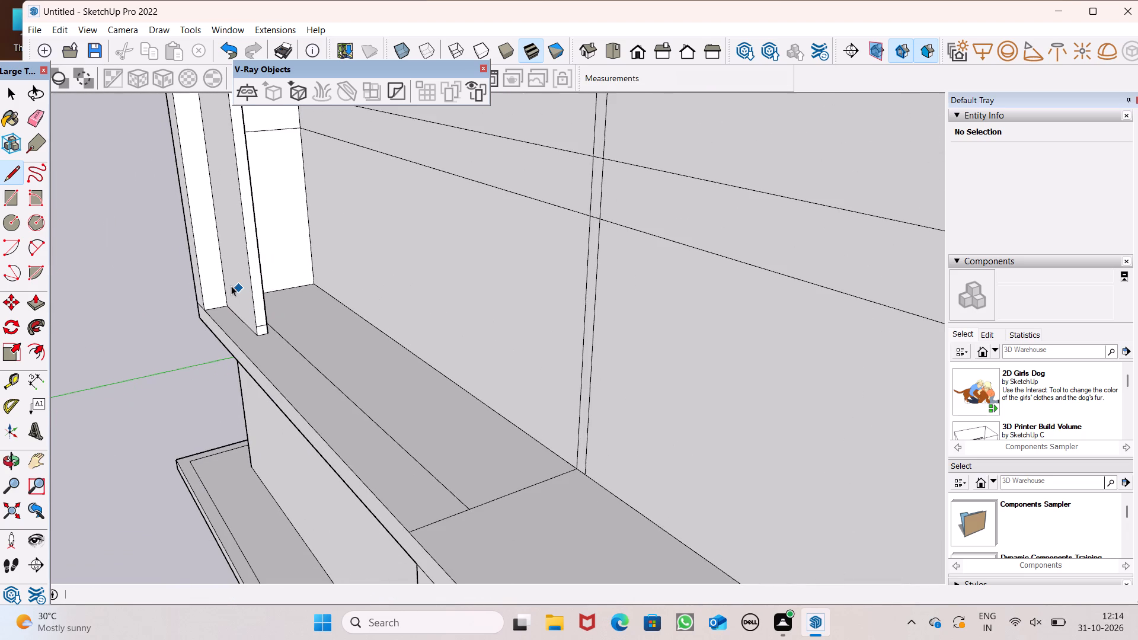
Pull the small face at the base of the thin panel's end out along the ledge by about 20' 3" as a low curb.
{"action": "left_click", "coordinate": [33, 303]}
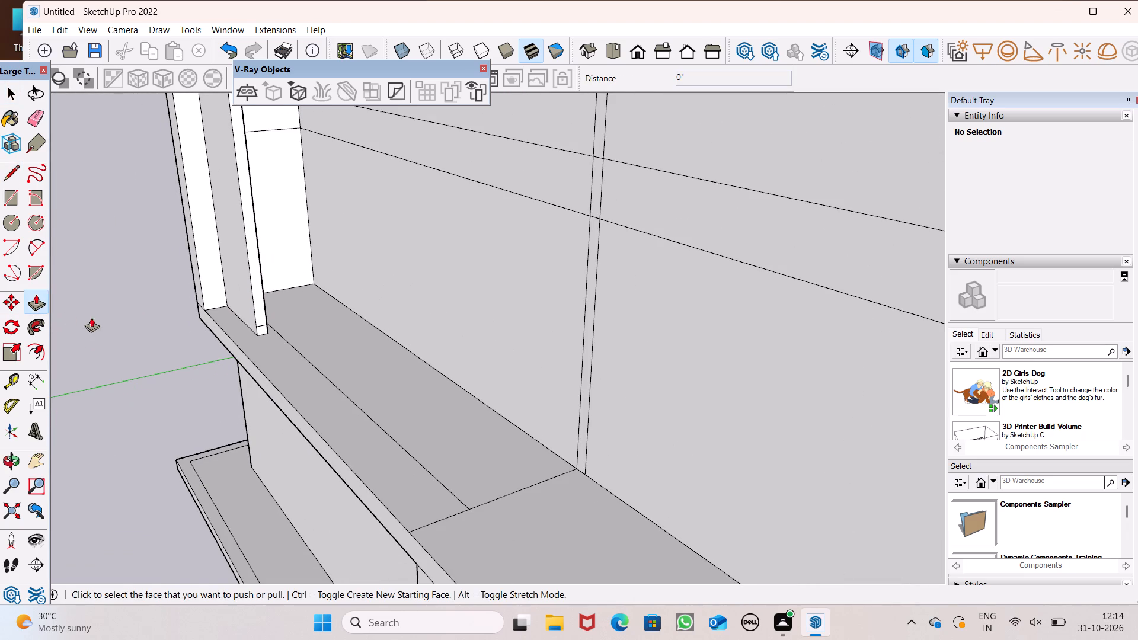
{"action": "left_click_drag", "start_coordinate": [261, 329], "coordinate": [454, 525]}
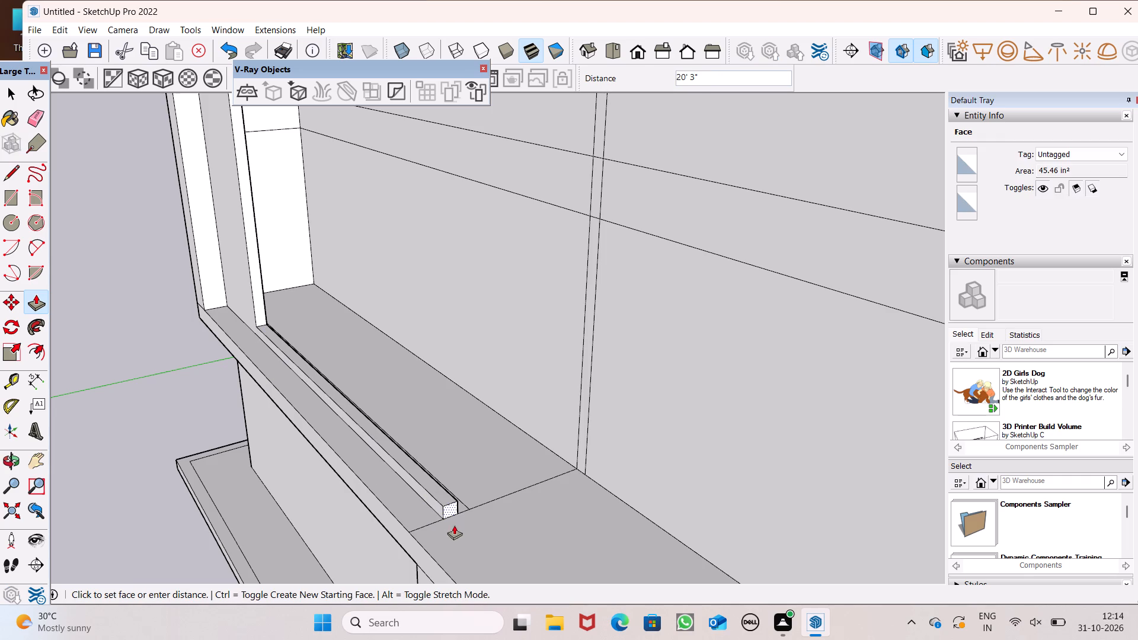
{"action": "left_click_drag", "start_coordinate": [454, 525], "coordinate": [455, 519]}
Erase the leftover line segments on the ledge's top surface around the curb's free end.
{"action": "scroll", "coordinate": [454, 369], "scroll_direction": "down", "scroll_amount": 7}
{"action": "middle_click_drag", "start_coordinate": [429, 431], "coordinate": [256, 485]}
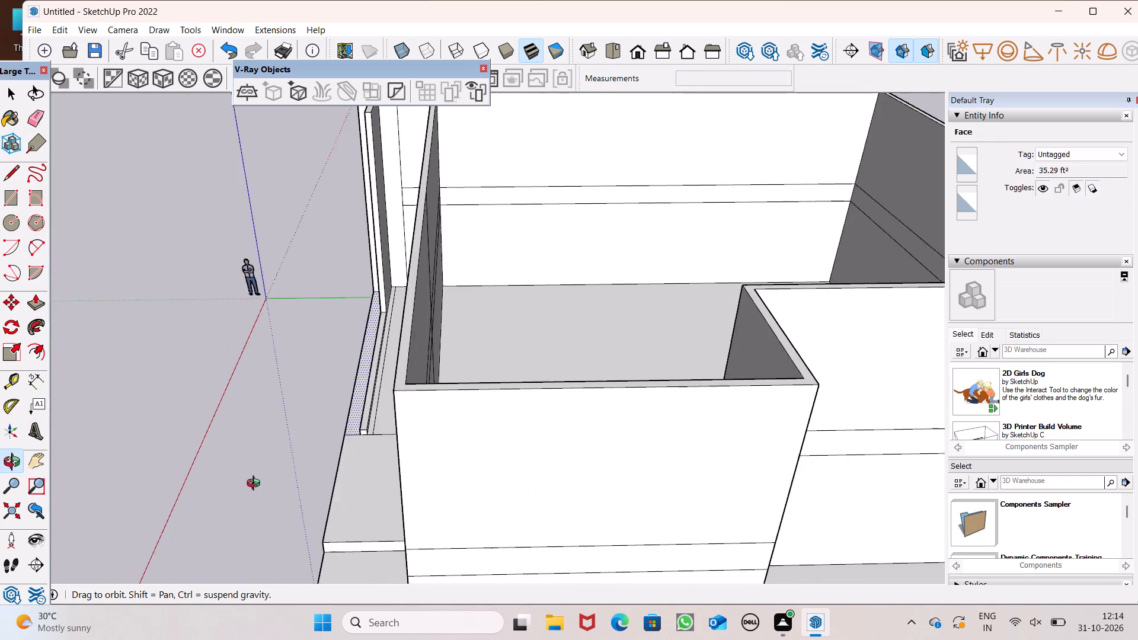
{"action": "middle_click_drag", "start_coordinate": [256, 485], "coordinate": [510, 462]}
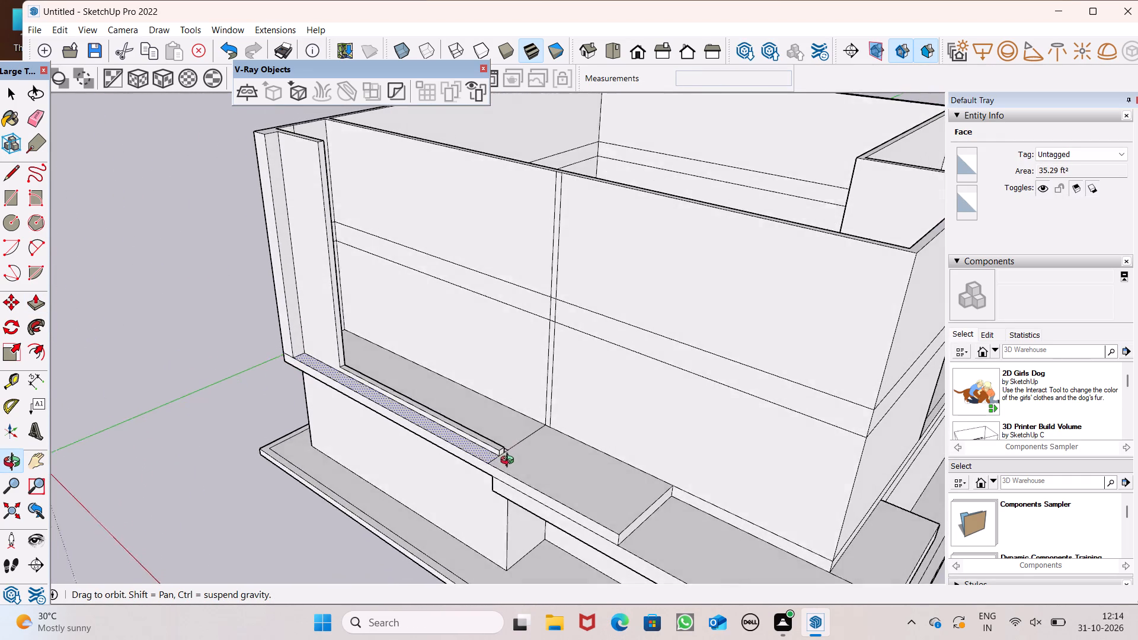
{"action": "middle_click_drag", "start_coordinate": [510, 462], "coordinate": [476, 416]}
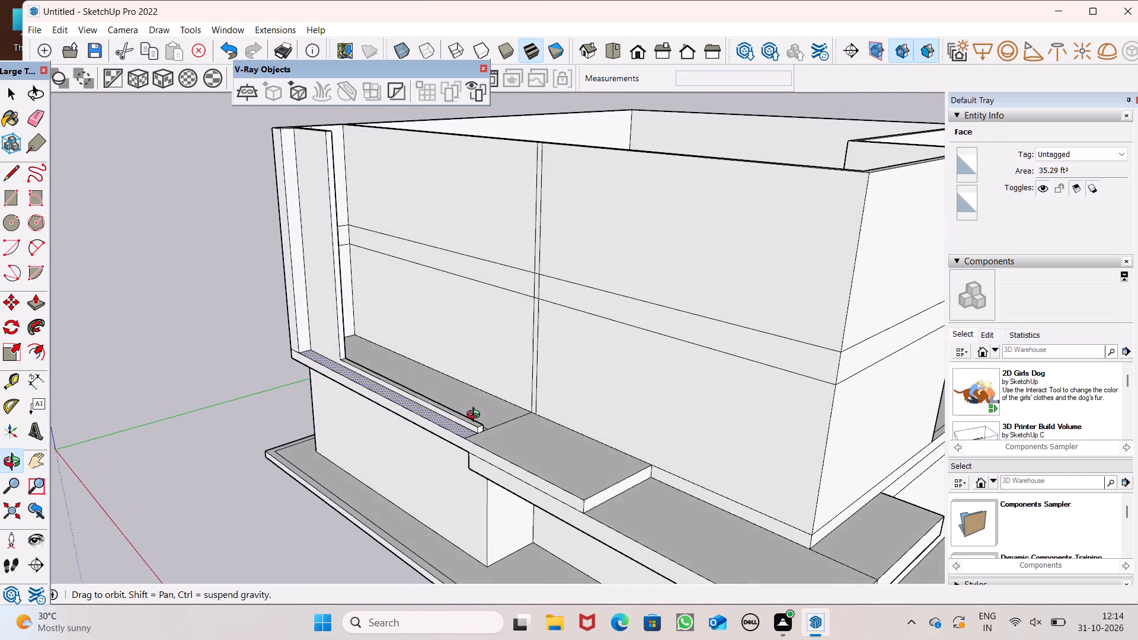
{"action": "middle_click_drag", "start_coordinate": [476, 416], "coordinate": [481, 405]}
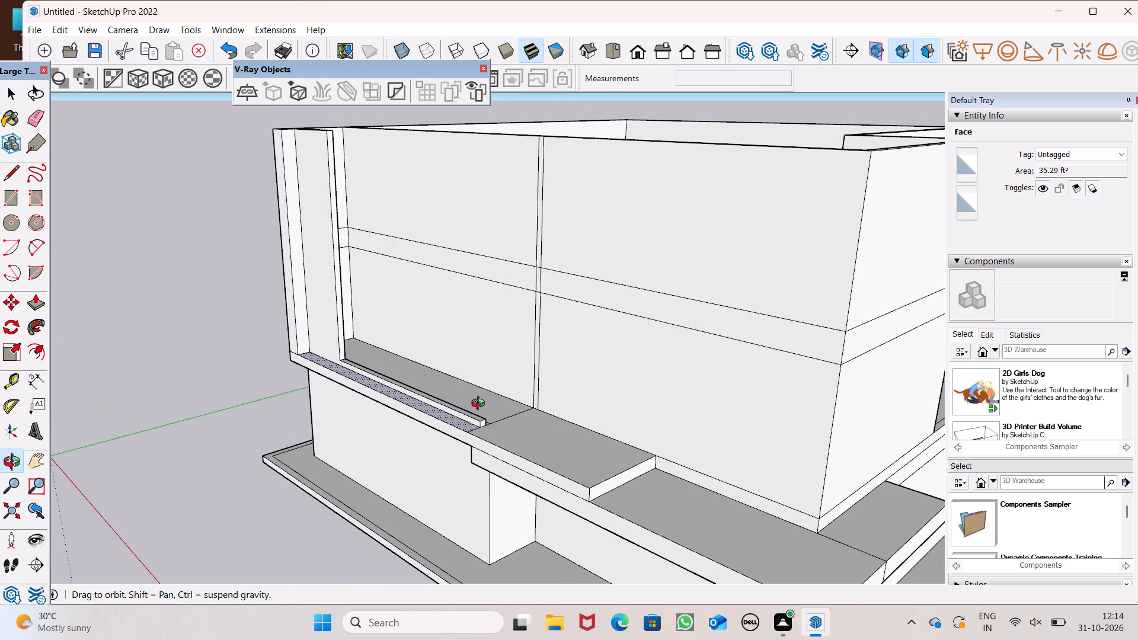
{"action": "middle_click_drag", "start_coordinate": [481, 405], "coordinate": [469, 371]}
{"action": "scroll", "coordinate": [376, 331], "scroll_direction": "down", "scroll_amount": 3}
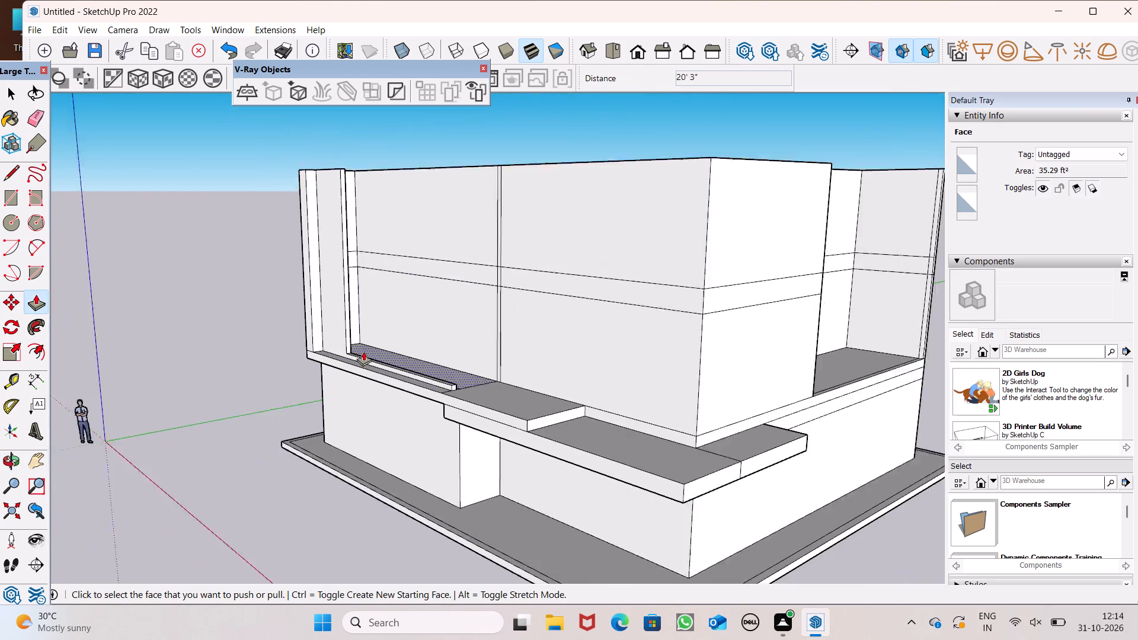
{"action": "scroll", "coordinate": [461, 408], "scroll_direction": "up", "scroll_amount": 8}
{"action": "middle_click_drag", "start_coordinate": [457, 369], "coordinate": [440, 447]}
{"action": "left_click", "coordinate": [40, 107]}
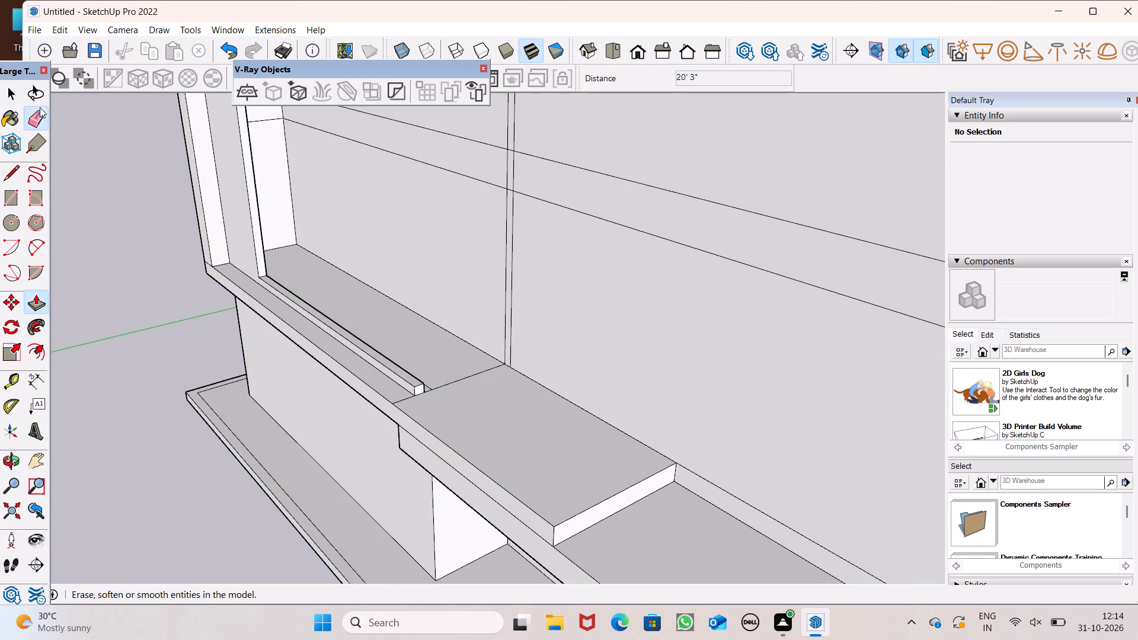
{"action": "scroll", "coordinate": [467, 344], "scroll_direction": "up", "scroll_amount": 5}
{"action": "left_click_drag", "start_coordinate": [450, 415], "coordinate": [451, 429]}
{"action": "left_click_drag", "start_coordinate": [451, 402], "coordinate": [450, 414]}
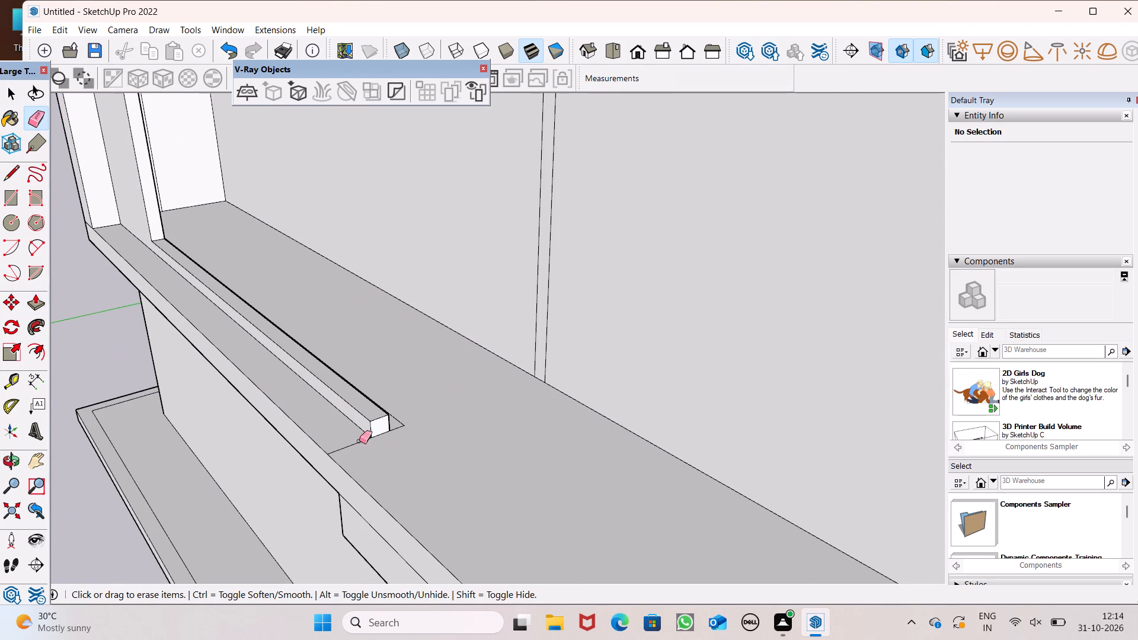
{"action": "left_click_drag", "start_coordinate": [343, 441], "coordinate": [360, 449]}
{"action": "scroll", "coordinate": [418, 446], "scroll_direction": "up", "scroll_amount": 6}
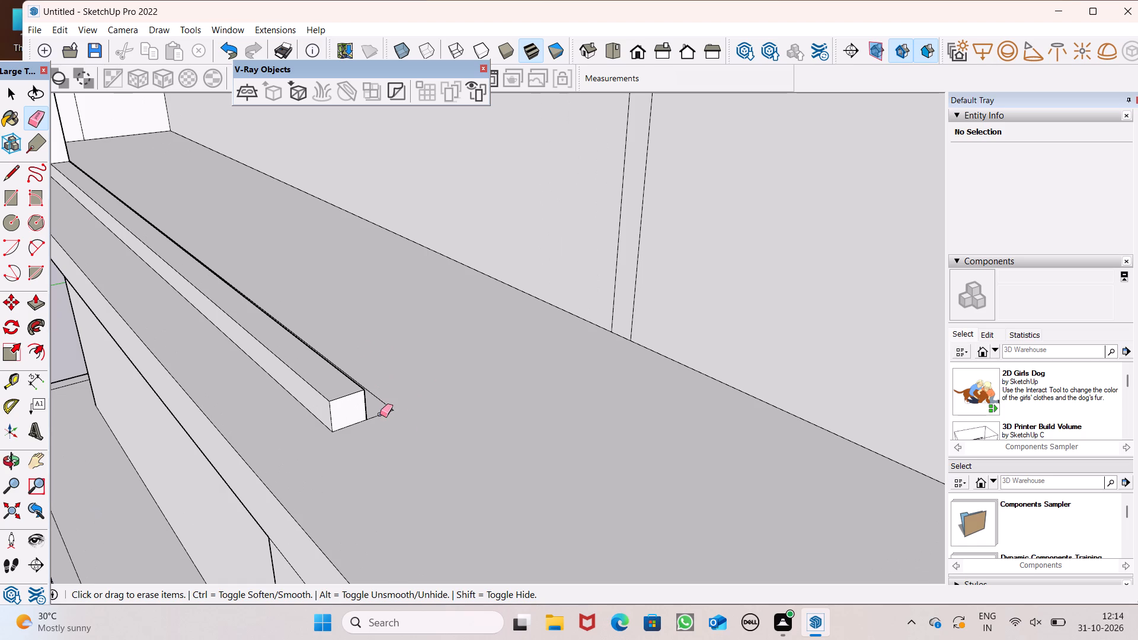
{"action": "left_click", "coordinate": [380, 414]}
{"action": "scroll", "coordinate": [408, 285], "scroll_direction": "down", "scroll_amount": 8}
{"action": "scroll", "coordinate": [403, 345], "scroll_direction": "up", "scroll_amount": 5}
{"action": "left_click_drag", "start_coordinate": [402, 340], "coordinate": [397, 344]}
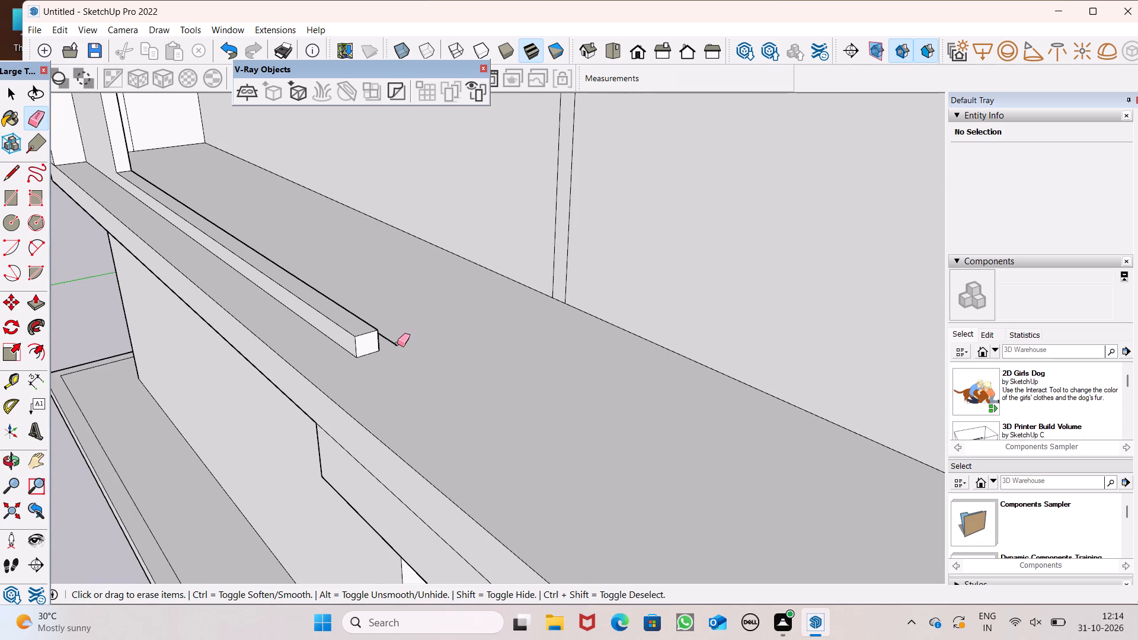
{"action": "left_click_drag", "start_coordinate": [397, 344], "coordinate": [394, 344]}
Extend the curb's free end face along the ledge until it is flush with the ledge's stepped end.
{"action": "scroll", "coordinate": [372, 268], "scroll_direction": "down", "scroll_amount": 5}
{"action": "left_click_drag", "start_coordinate": [37, 305], "coordinate": [101, 313]}
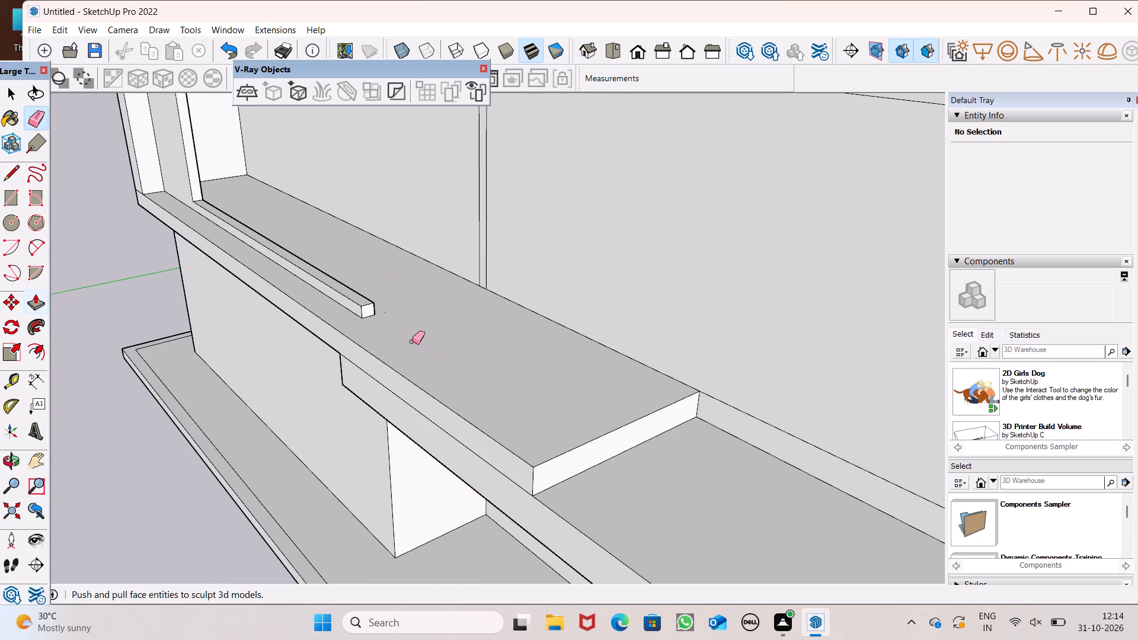
{"action": "left_click_drag", "start_coordinate": [36, 309], "coordinate": [62, 311]}
{"action": "left_click", "coordinate": [38, 311]}
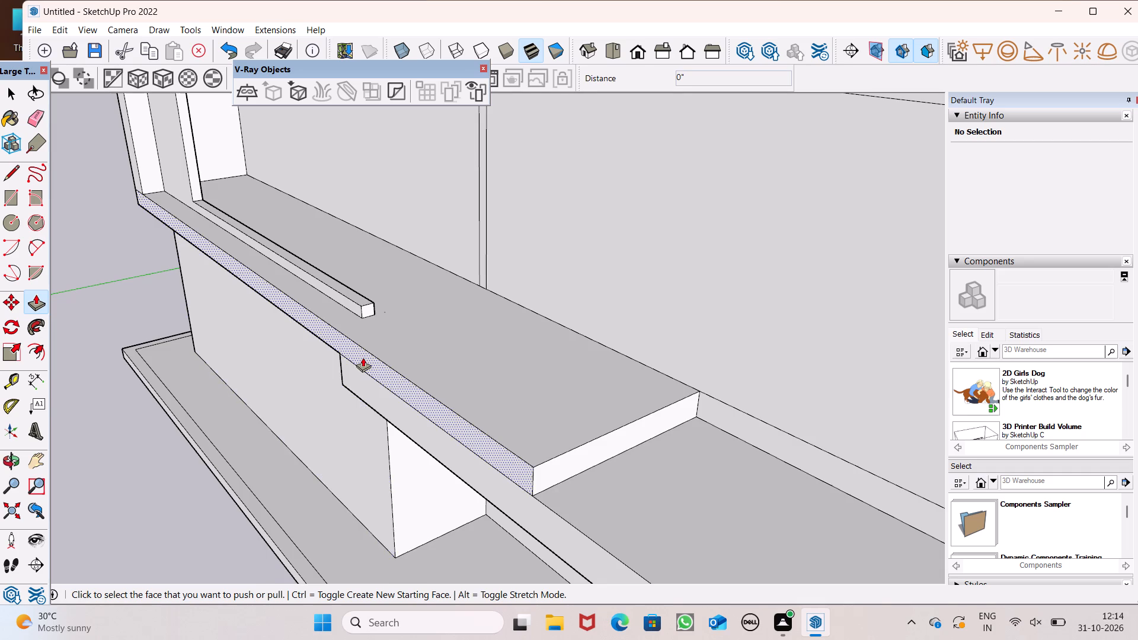
{"action": "scroll", "coordinate": [363, 357], "scroll_direction": "up", "scroll_amount": 2}
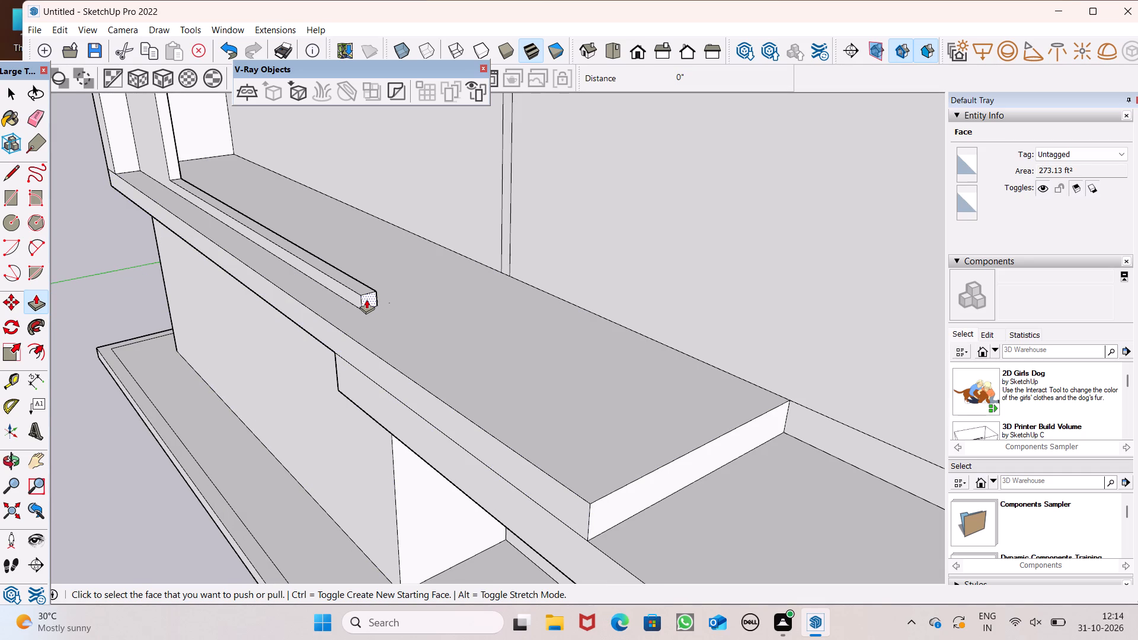
{"action": "left_click_drag", "start_coordinate": [366, 299], "coordinate": [570, 470]}
{"action": "left_click", "coordinate": [570, 470]}
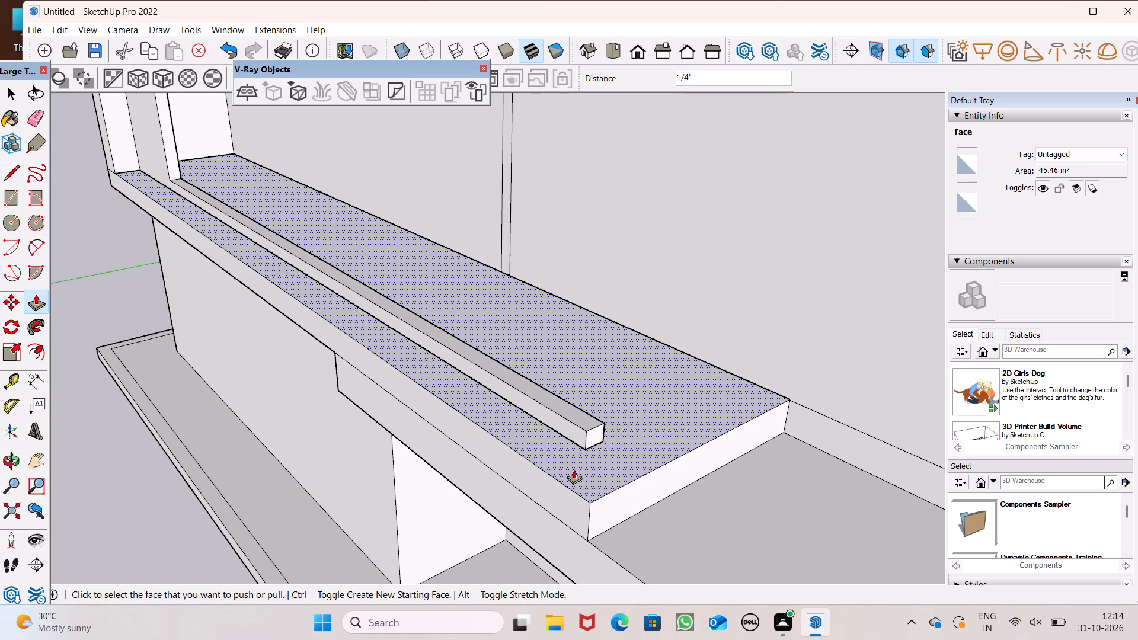
{"action": "left_click_drag", "start_coordinate": [593, 435], "coordinate": [617, 497]}
Draw a vertical line about 6 3/16" long on the curb's inner face, close to its end.
{"action": "scroll", "coordinate": [615, 445], "scroll_direction": "down", "scroll_amount": 5}
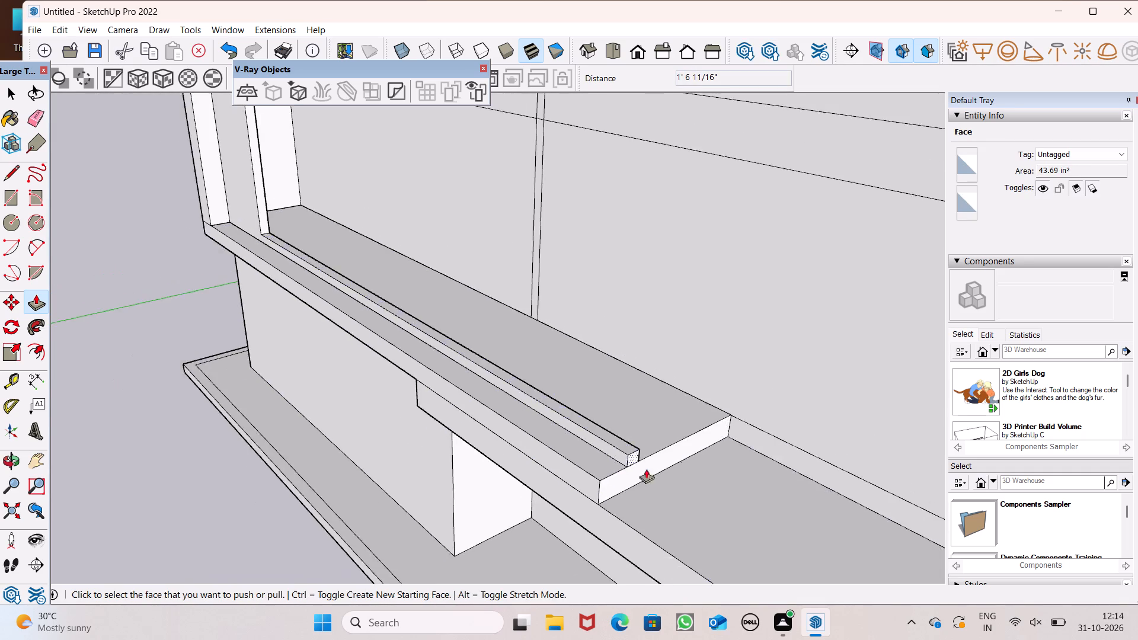
{"action": "middle_click_drag", "start_coordinate": [667, 473], "coordinate": [427, 469]}
{"action": "scroll", "coordinate": [427, 469], "scroll_direction": "up", "scroll_amount": 1}
{"action": "scroll", "coordinate": [319, 471], "scroll_direction": "up", "scroll_amount": 7}
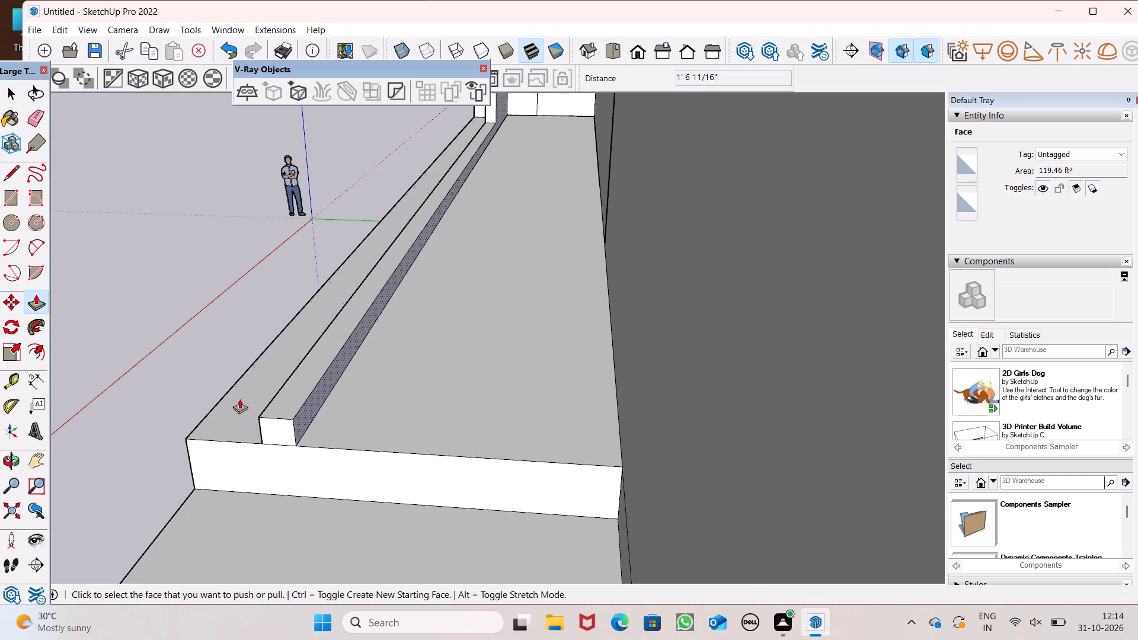
{"action": "left_click", "coordinate": [15, 178]}
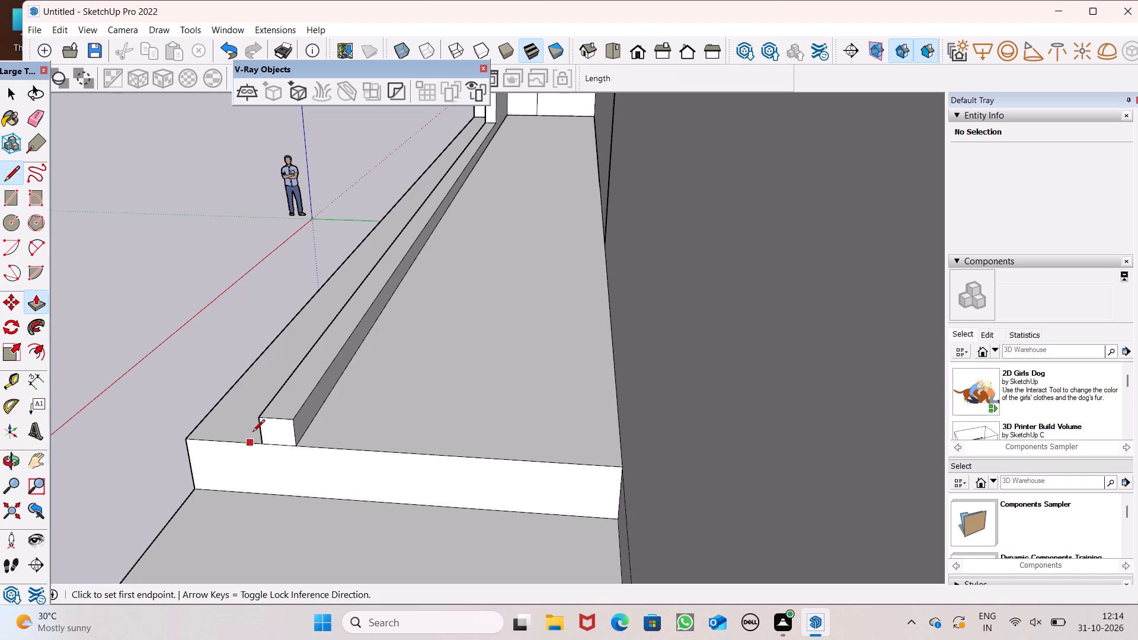
{"action": "scroll", "coordinate": [264, 432], "scroll_direction": "up", "scroll_amount": 9}
{"action": "scroll", "coordinate": [300, 416], "scroll_direction": "down", "scroll_amount": 1}
{"action": "scroll", "coordinate": [300, 416], "scroll_direction": "up", "scroll_amount": 2}
{"action": "left_click_drag", "start_coordinate": [306, 393], "coordinate": [306, 394]}
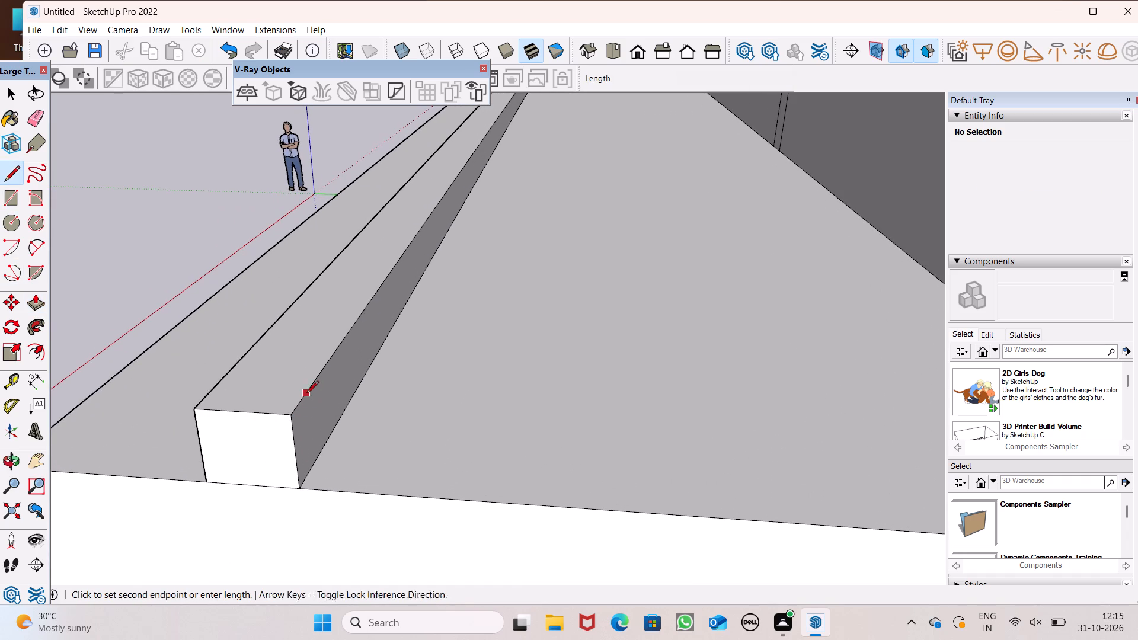
{"action": "left_click_drag", "start_coordinate": [306, 394], "coordinate": [310, 404]}
{"action": "left_click", "coordinate": [315, 463]}
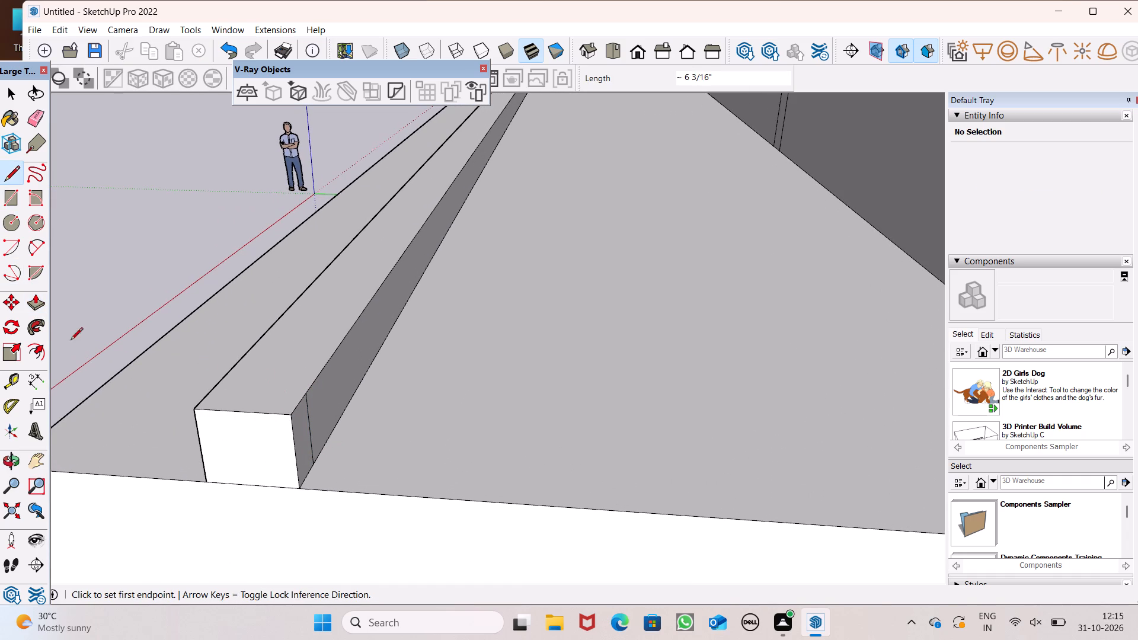
Pull the narrow end strip of the curb's inner face across the ledge by about 2' 7 3/4" to start a return.
{"action": "left_click", "coordinate": [35, 313]}
{"action": "left_click_drag", "start_coordinate": [295, 430], "coordinate": [484, 452]}
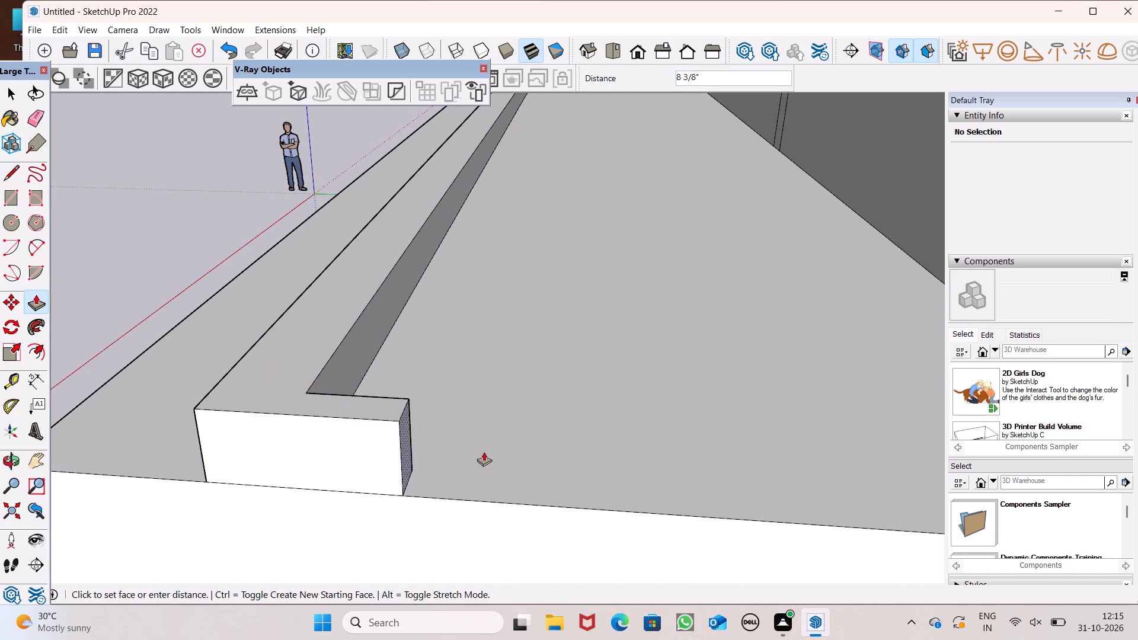
{"action": "left_click_drag", "start_coordinate": [484, 452], "coordinate": [757, 454]}
Extend the curb return's end face by about 2' 9 5/16" across the ledge to meet the building wall.
{"action": "scroll", "coordinate": [463, 397], "scroll_direction": "down", "scroll_amount": 4}
{"action": "middle_click_drag", "start_coordinate": [671, 450], "coordinate": [581, 467]}
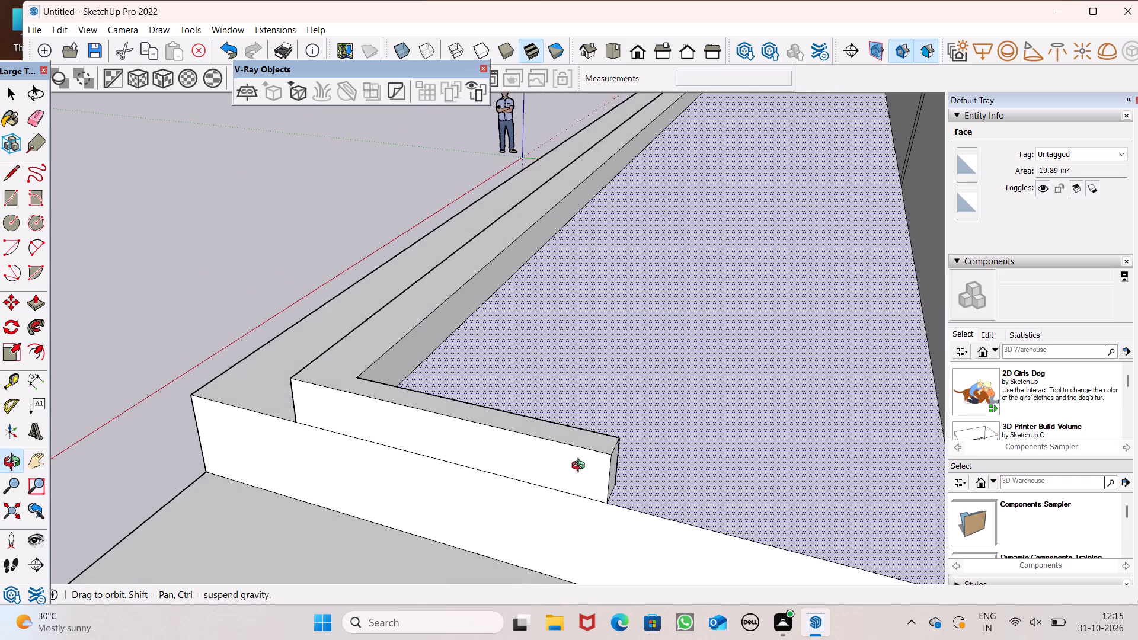
{"action": "middle_click_drag", "start_coordinate": [581, 467], "coordinate": [644, 497]}
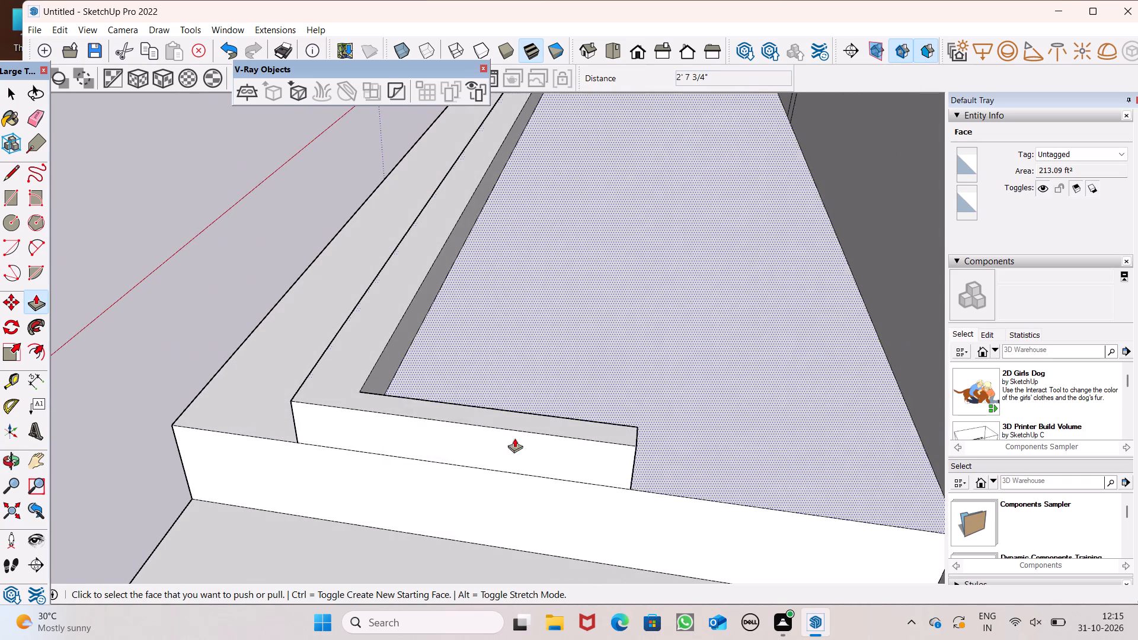
{"action": "scroll", "coordinate": [465, 424], "scroll_direction": "down", "scroll_amount": 2}
{"action": "middle_click_drag", "start_coordinate": [902, 520], "coordinate": [813, 482]}
{"action": "scroll", "coordinate": [603, 411], "scroll_direction": "down", "scroll_amount": 3}
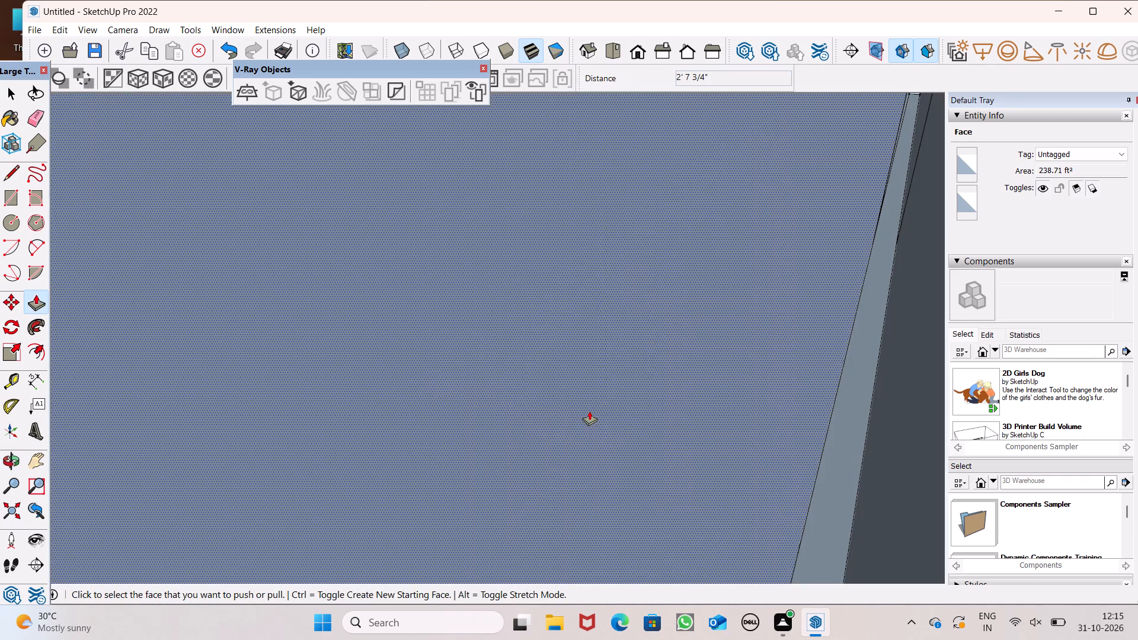
{"action": "middle_click_drag", "start_coordinate": [641, 494], "coordinate": [806, 462]}
{"action": "scroll", "coordinate": [691, 386], "scroll_direction": "down", "scroll_amount": 7}
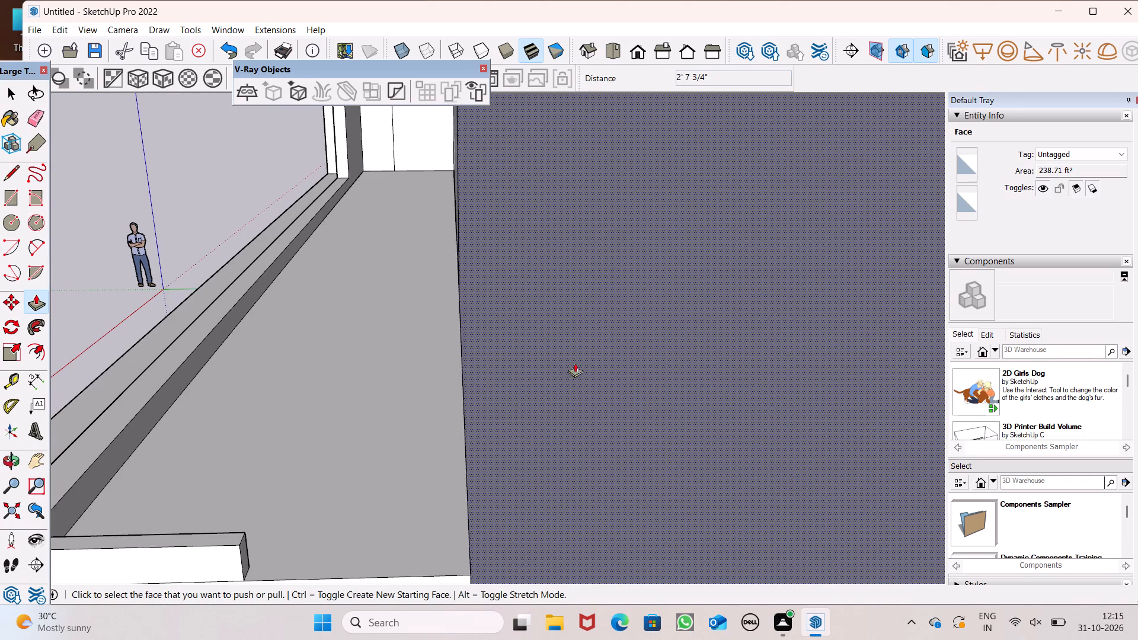
{"action": "scroll", "coordinate": [578, 351], "scroll_direction": "down", "scroll_amount": 8}
{"action": "scroll", "coordinate": [597, 151], "scroll_direction": "up", "scroll_amount": 1}
{"action": "scroll", "coordinate": [597, 185], "scroll_direction": "down", "scroll_amount": 5}
{"action": "scroll", "coordinate": [536, 242], "scroll_direction": "down", "scroll_amount": 11}
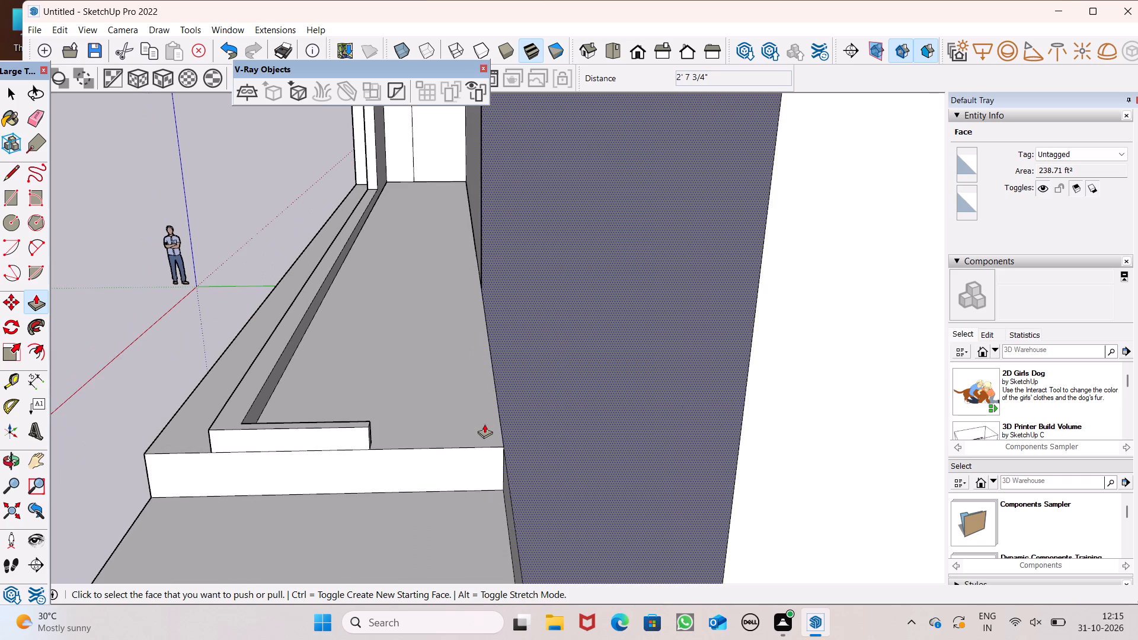
{"action": "middle_click_drag", "start_coordinate": [484, 424], "coordinate": [471, 443]}
{"action": "scroll", "coordinate": [447, 434], "scroll_direction": "up", "scroll_amount": 13}
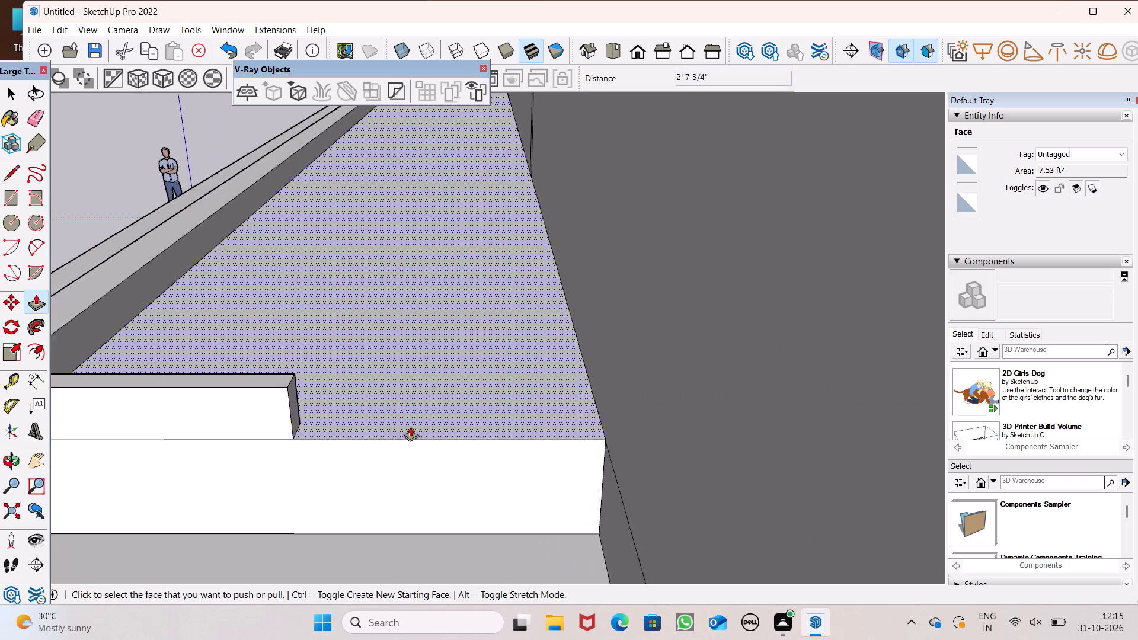
{"action": "scroll", "coordinate": [410, 427], "scroll_direction": "up", "scroll_amount": 2}
{"action": "left_click_drag", "start_coordinate": [283, 415], "coordinate": [650, 441]}
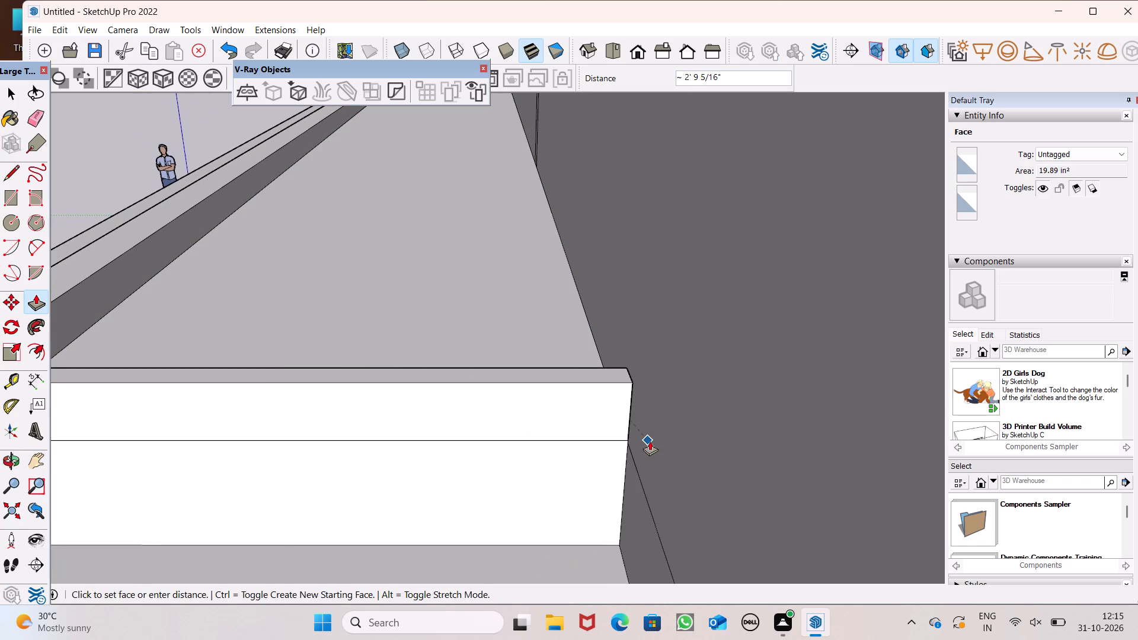
{"action": "left_click_drag", "start_coordinate": [650, 441], "coordinate": [650, 443]}
Pull the continuous outer face of the thin panel and ledge curb outward by about 10".
{"action": "scroll", "coordinate": [562, 367], "scroll_direction": "down", "scroll_amount": 15}
{"action": "middle_click_drag", "start_coordinate": [597, 372], "coordinate": [902, 307]}
{"action": "scroll", "coordinate": [902, 302], "scroll_direction": "up", "scroll_amount": 1}
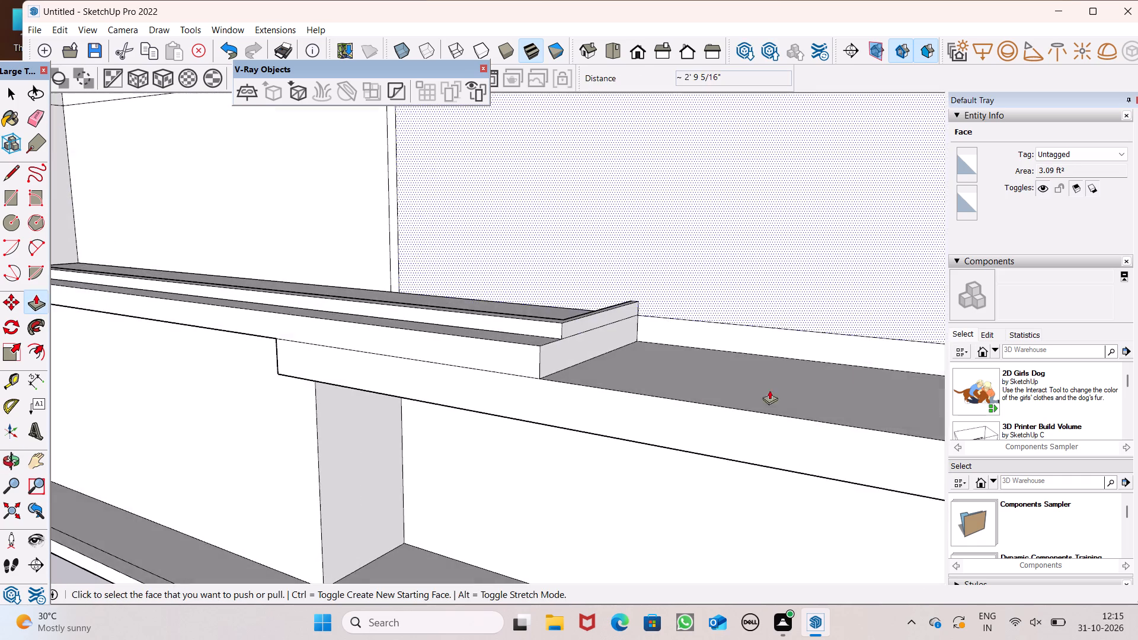
{"action": "scroll", "coordinate": [639, 389], "scroll_direction": "down", "scroll_amount": 5}
{"action": "middle_click_drag", "start_coordinate": [623, 393], "coordinate": [738, 504]}
{"action": "scroll", "coordinate": [618, 417], "scroll_direction": "down", "scroll_amount": 3}
{"action": "middle_click_drag", "start_coordinate": [618, 417], "coordinate": [621, 449]}
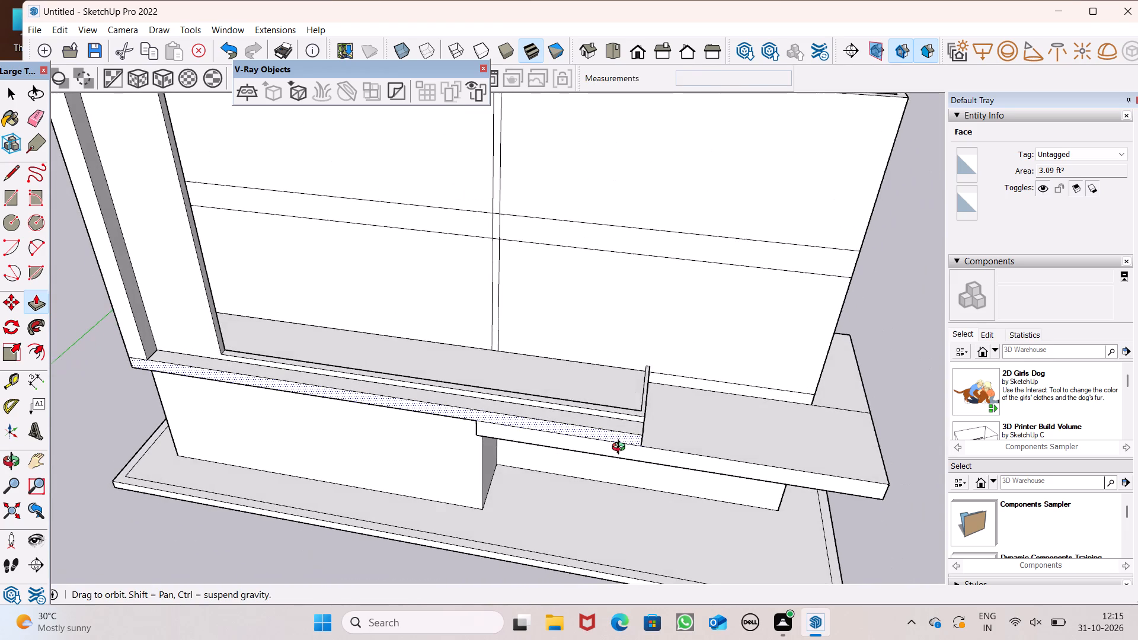
{"action": "middle_click_drag", "start_coordinate": [621, 449], "coordinate": [623, 452]}
{"action": "scroll", "coordinate": [629, 389], "scroll_direction": "down", "scroll_amount": 1}
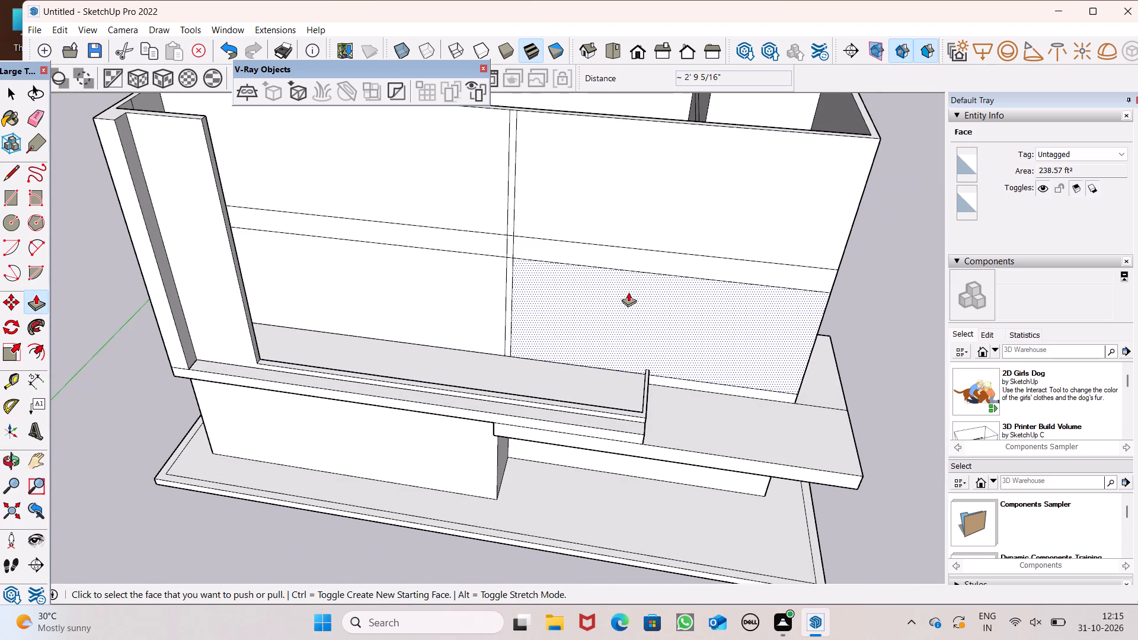
{"action": "scroll", "coordinate": [256, 364], "scroll_direction": "up", "scroll_amount": 5}
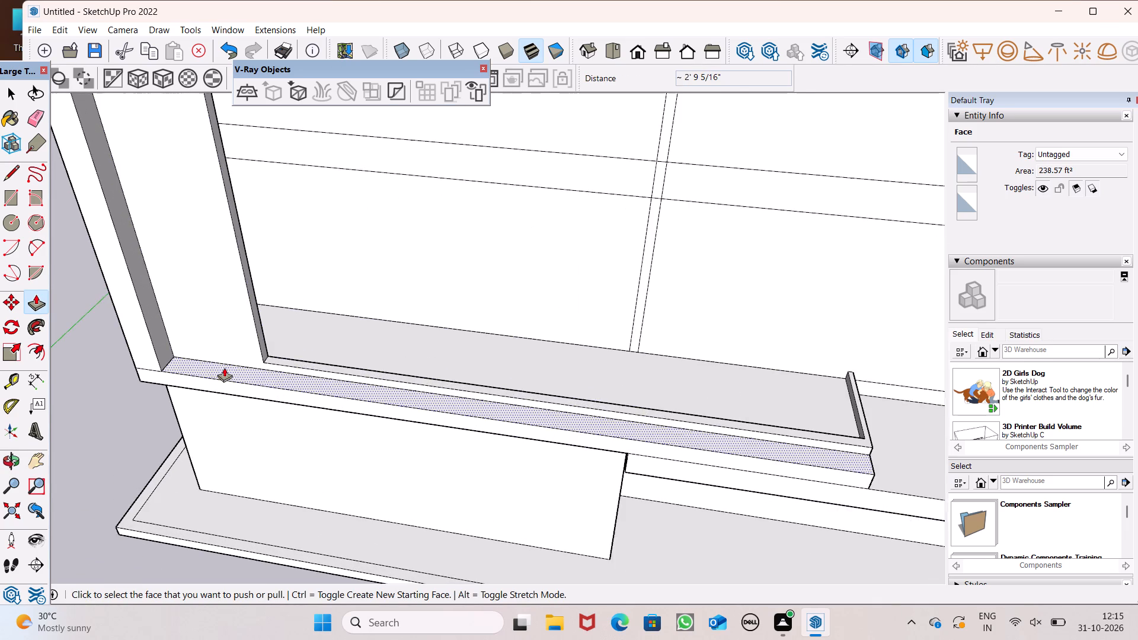
{"action": "left_click_drag", "start_coordinate": [229, 357], "coordinate": [224, 363]}
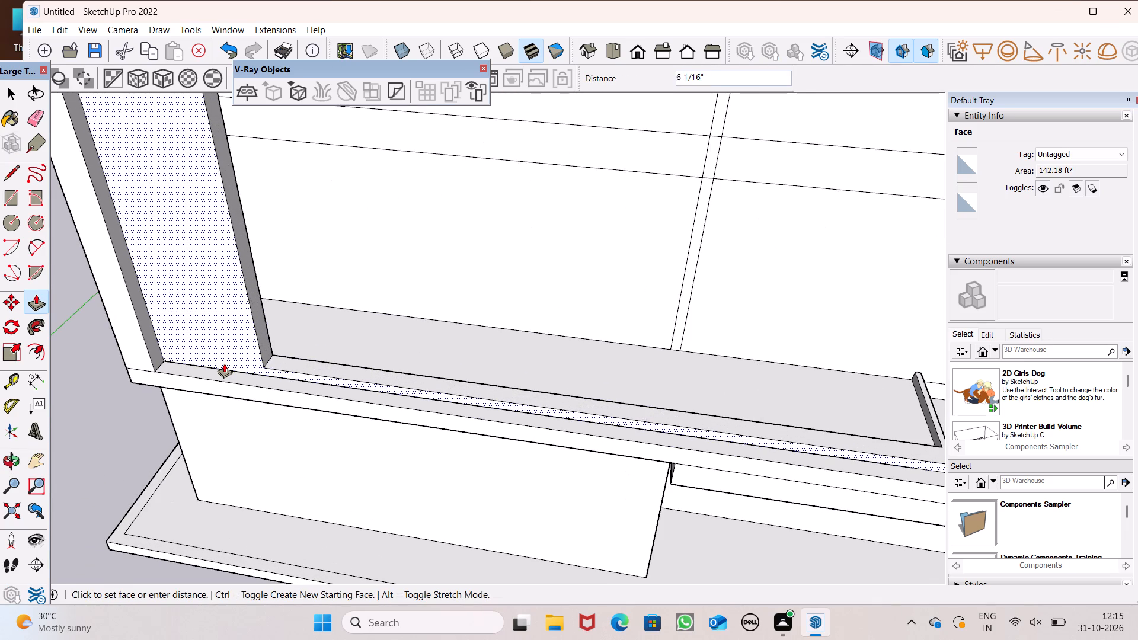
{"action": "left_click_drag", "start_coordinate": [224, 363], "coordinate": [223, 368]}
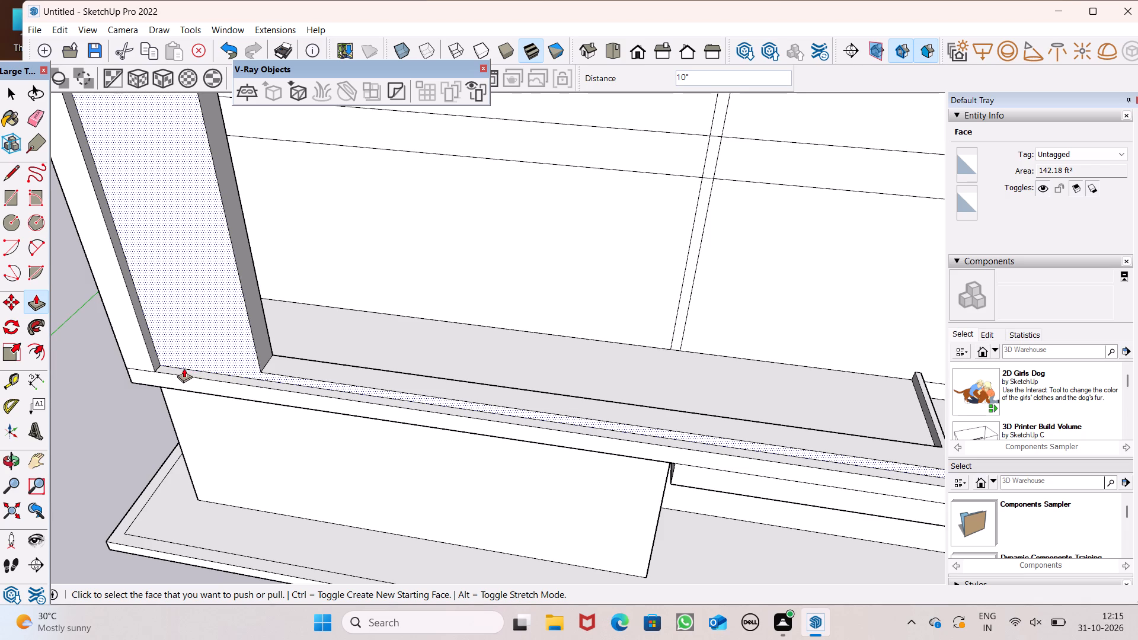
Push the continuous front face of the thin panel and ledge curb back by about 3 9/16".
{"action": "left_click", "coordinate": [197, 361]}
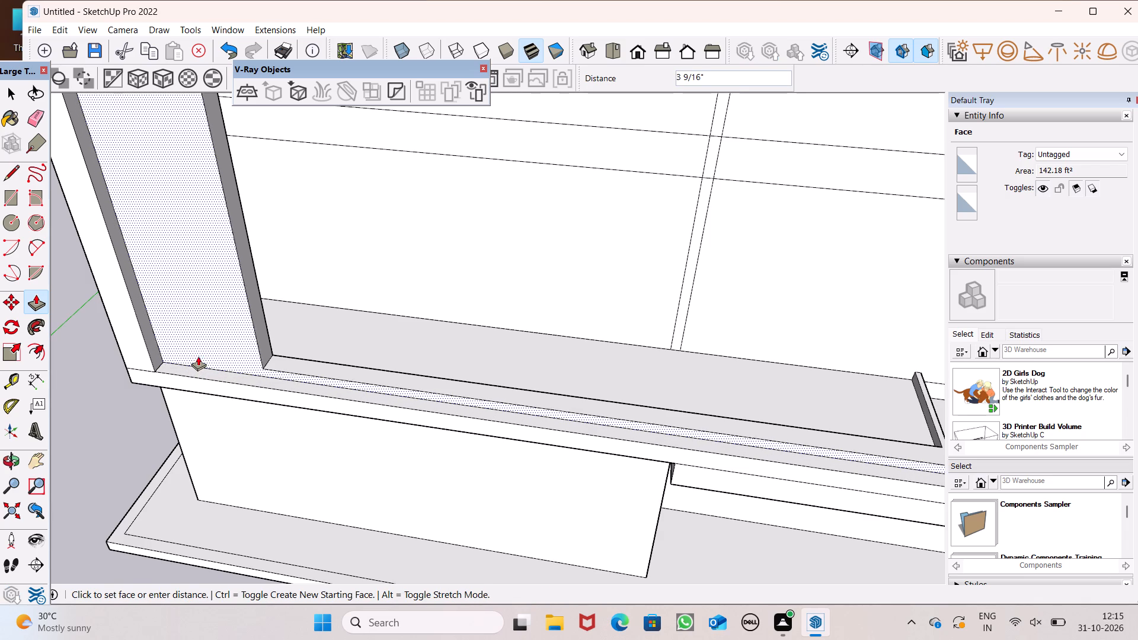
Push the ledge curb's long inner face toward its outer side by about 4 1/2" to thin the curb.
{"action": "scroll", "coordinate": [264, 401], "scroll_direction": "down", "scroll_amount": 3}
{"action": "middle_click_drag", "start_coordinate": [419, 379], "coordinate": [48, 299]}
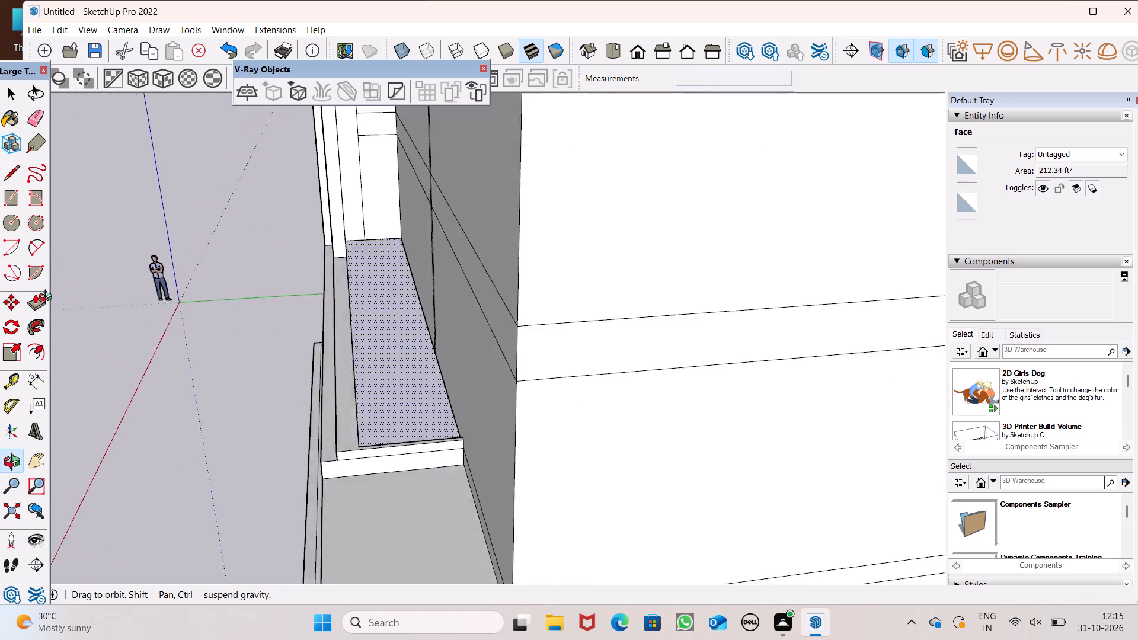
{"action": "middle_click_drag", "start_coordinate": [48, 299], "coordinate": [46, 289]}
{"action": "scroll", "coordinate": [283, 394], "scroll_direction": "up", "scroll_amount": 7}
{"action": "middle_click_drag", "start_coordinate": [388, 458], "coordinate": [359, 472]}
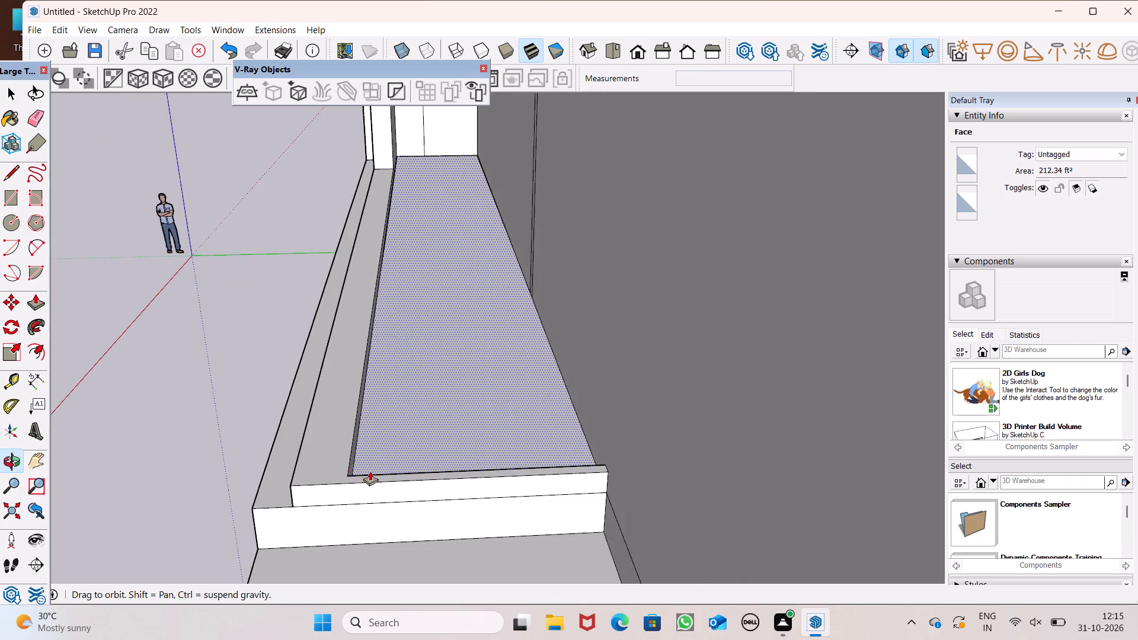
{"action": "scroll", "coordinate": [370, 471], "scroll_direction": "up", "scroll_amount": 7}
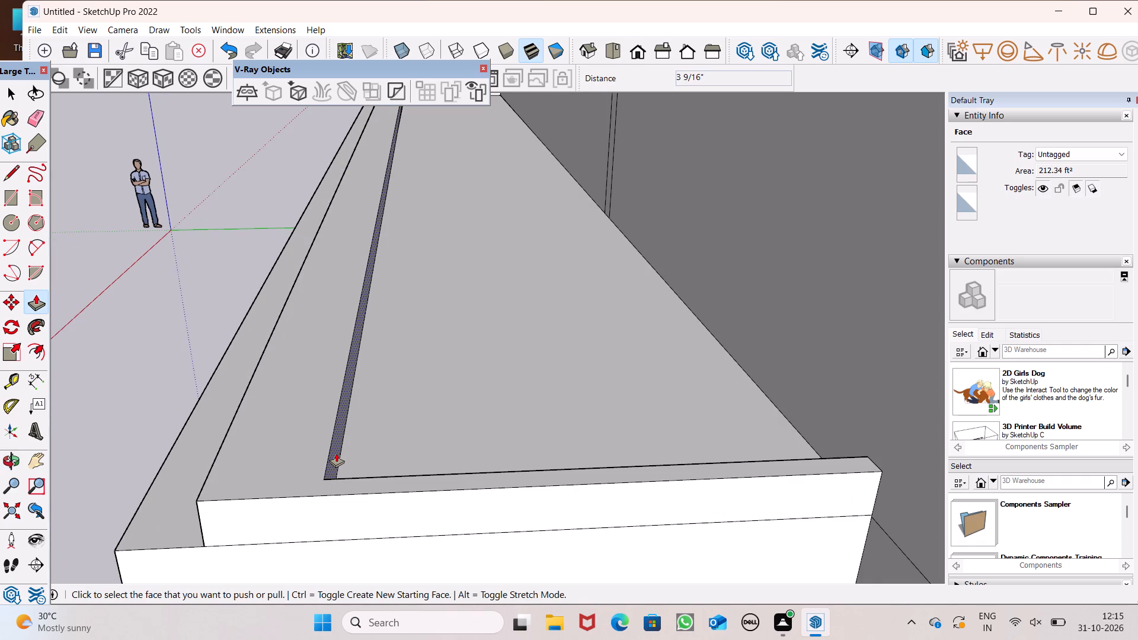
{"action": "left_click_drag", "start_coordinate": [336, 453], "coordinate": [325, 452]}
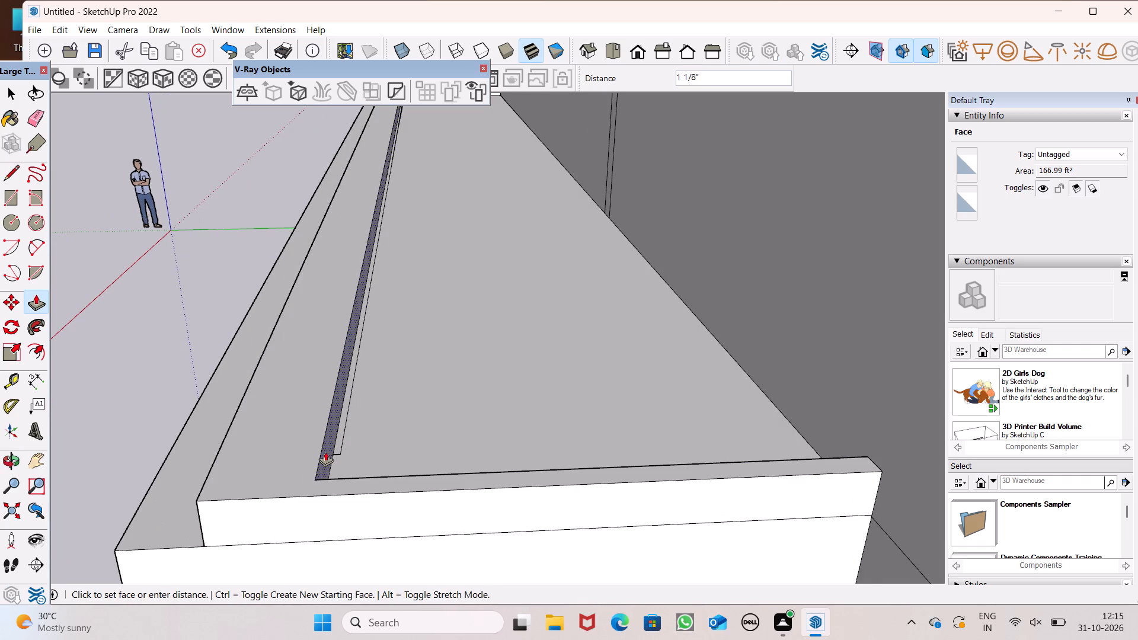
{"action": "left_click_drag", "start_coordinate": [325, 452], "coordinate": [301, 452]}
Erase the leftover line on the ledge floor along the curb's inner side.
{"action": "scroll", "coordinate": [385, 416], "scroll_direction": "down", "scroll_amount": 5}
{"action": "middle_click_drag", "start_coordinate": [389, 421], "coordinate": [456, 428]}
{"action": "scroll", "coordinate": [458, 373], "scroll_direction": "down", "scroll_amount": 2}
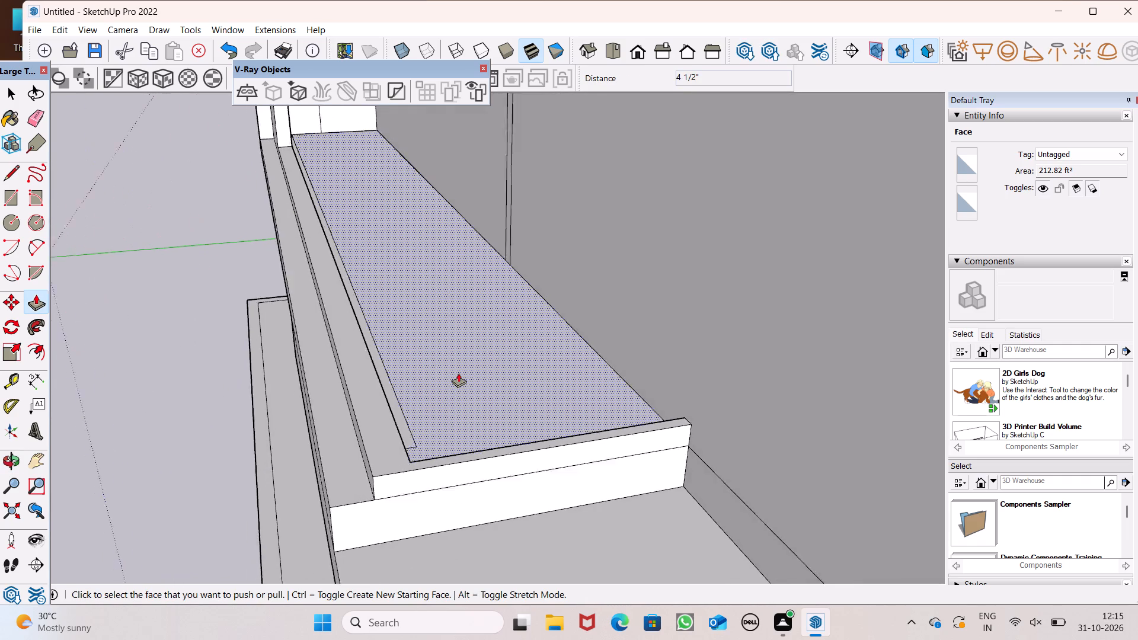
{"action": "scroll", "coordinate": [458, 373], "scroll_direction": "down", "scroll_amount": 2}
{"action": "left_click", "coordinate": [40, 116]}
{"action": "scroll", "coordinate": [447, 369], "scroll_direction": "up", "scroll_amount": 6}
{"action": "left_click_drag", "start_coordinate": [389, 460], "coordinate": [394, 453]}
{"action": "scroll", "coordinate": [412, 394], "scroll_direction": "down", "scroll_amount": 8}
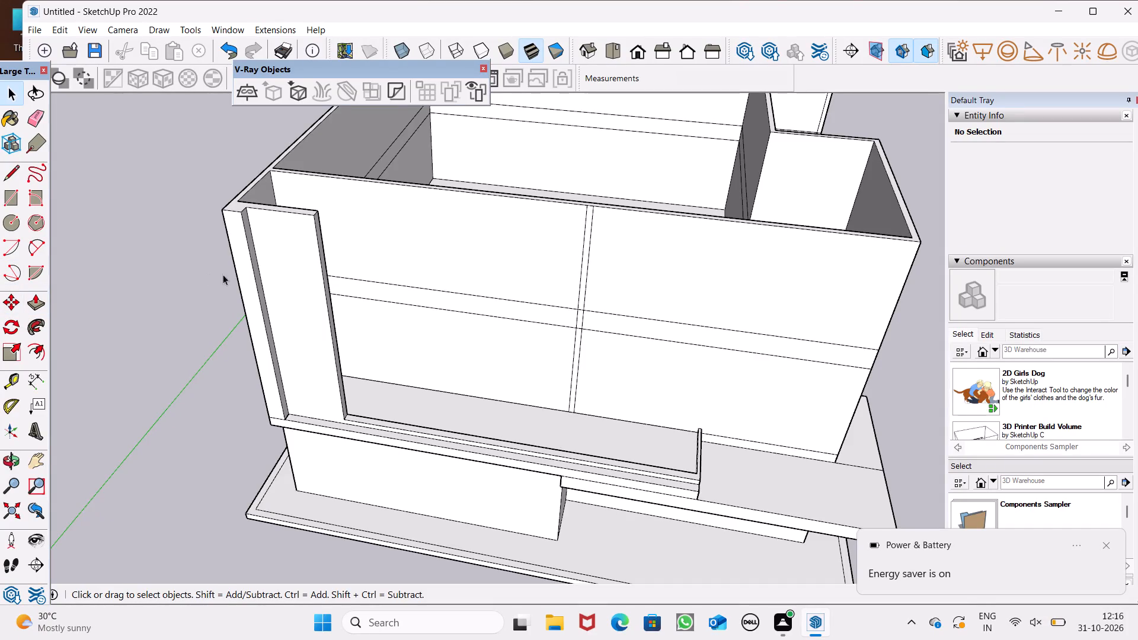
Pull the horizontal wall band between the thin panel and the vertical line pair outward by about 5' 9 9/16" to form a slab.
{"action": "middle_click_drag", "start_coordinate": [302, 294], "coordinate": [310, 332]}
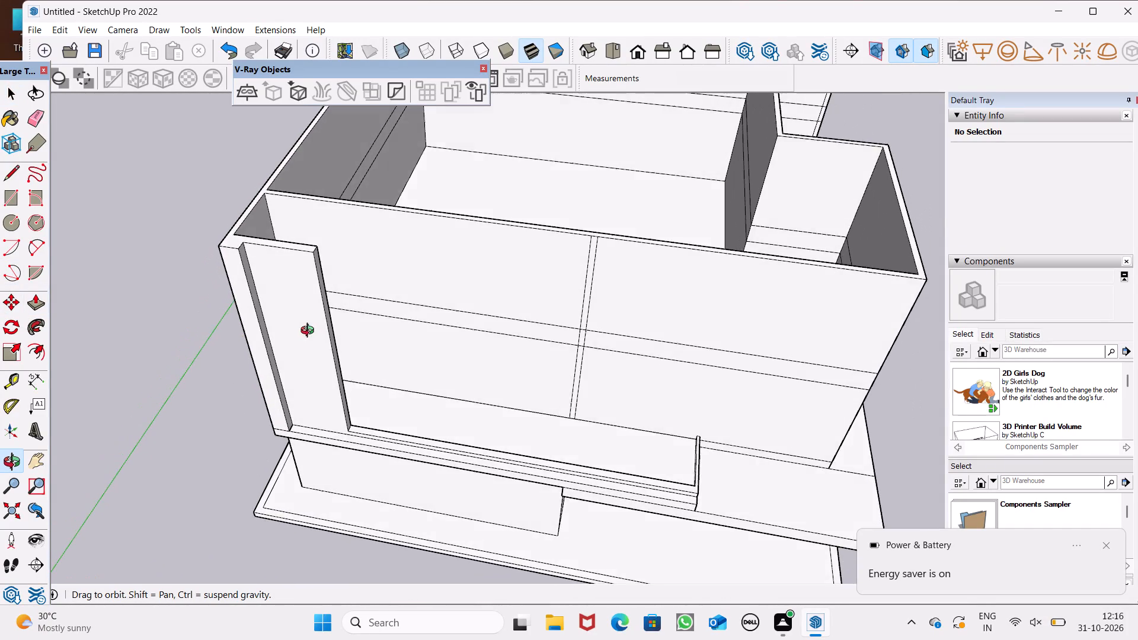
{"action": "middle_click_drag", "start_coordinate": [310, 332], "coordinate": [317, 319]}
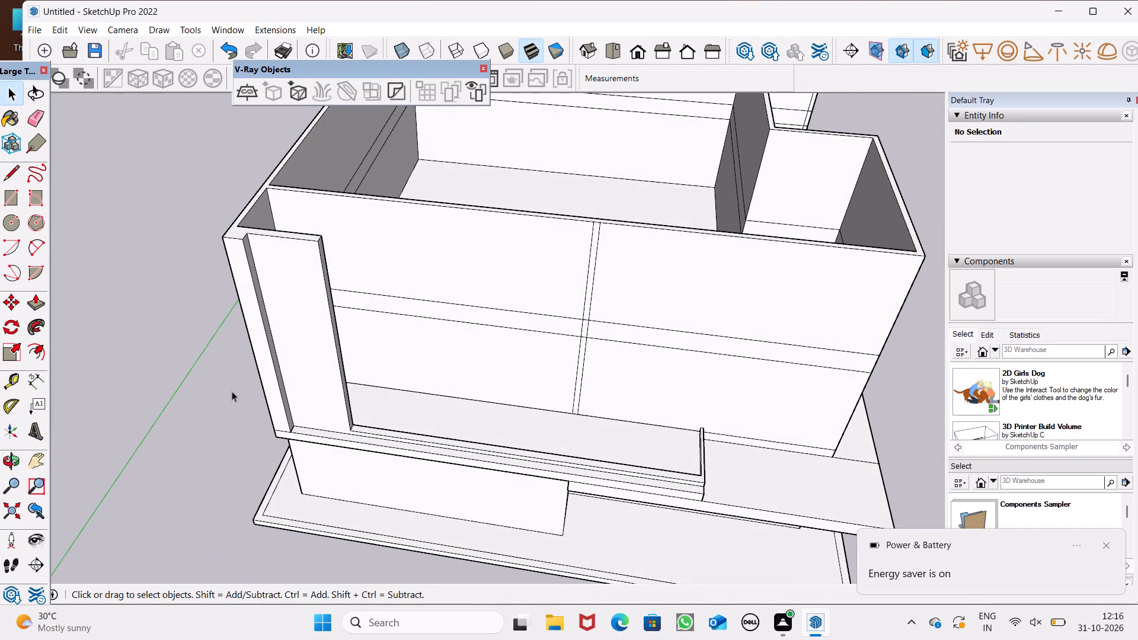
{"action": "middle_click_drag", "start_coordinate": [293, 378], "coordinate": [266, 375]}
{"action": "scroll", "coordinate": [264, 380], "scroll_direction": "up", "scroll_amount": 1}
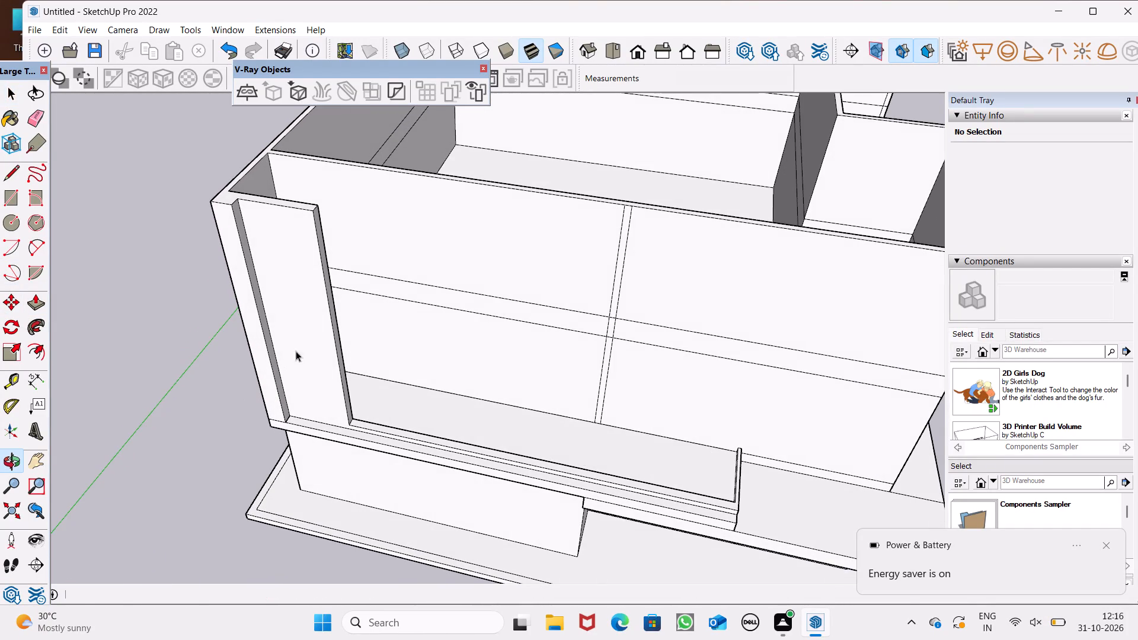
{"action": "scroll", "coordinate": [357, 331], "scroll_direction": "up", "scroll_amount": 1}
{"action": "scroll", "coordinate": [360, 331], "scroll_direction": "down", "scroll_amount": 1}
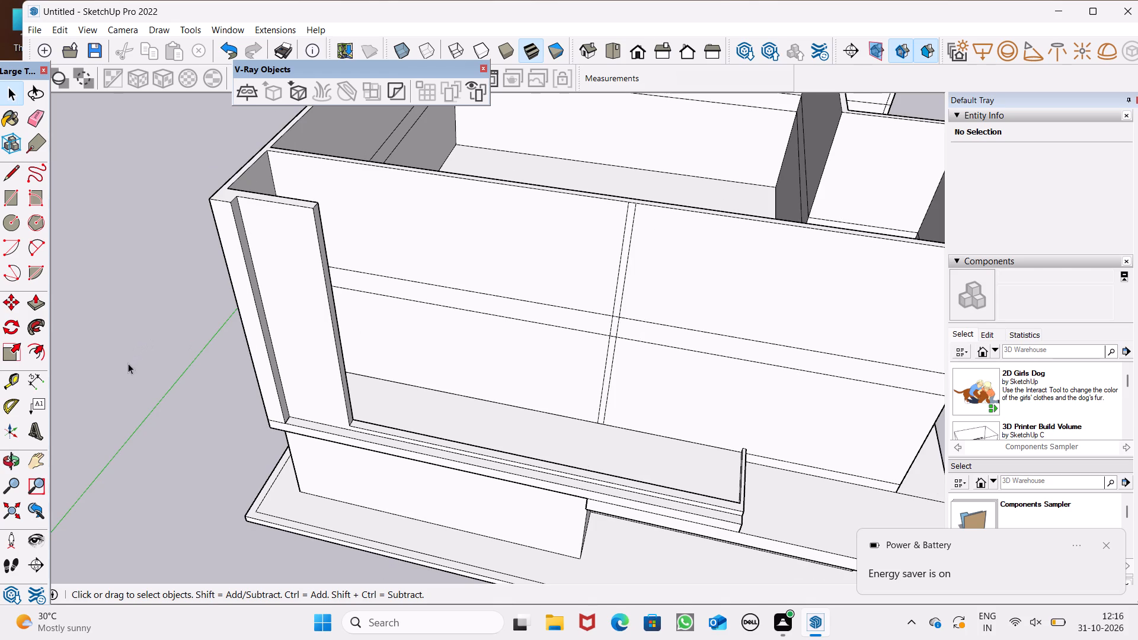
{"action": "left_click", "coordinate": [34, 304]}
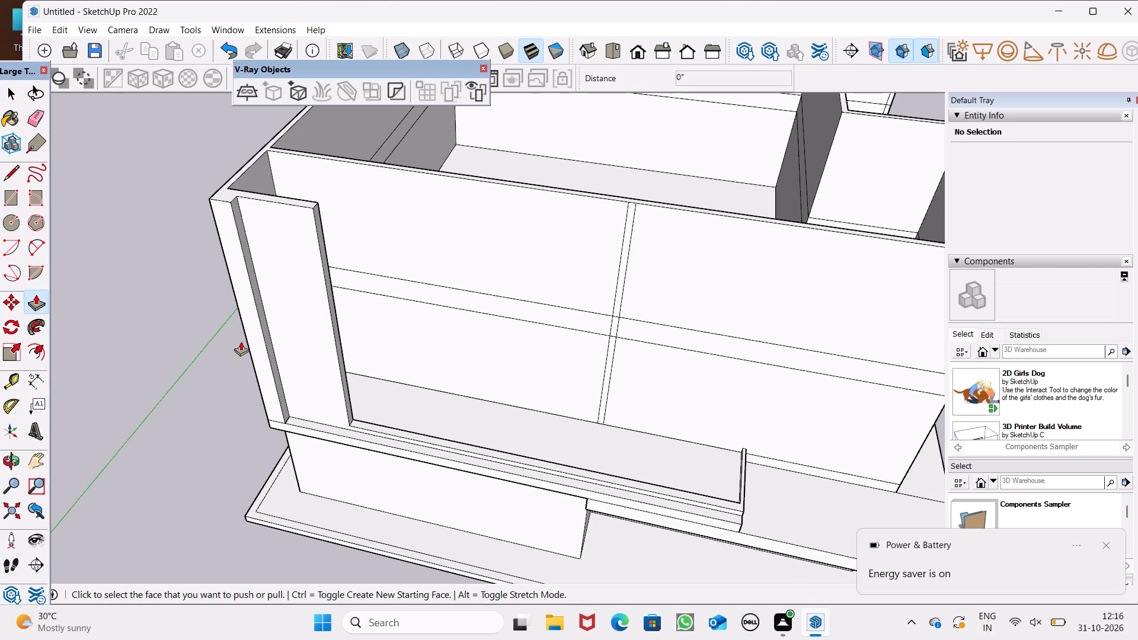
{"action": "scroll", "coordinate": [287, 356], "scroll_direction": "up", "scroll_amount": 2}
{"action": "left_click_drag", "start_coordinate": [404, 281], "coordinate": [370, 331]}
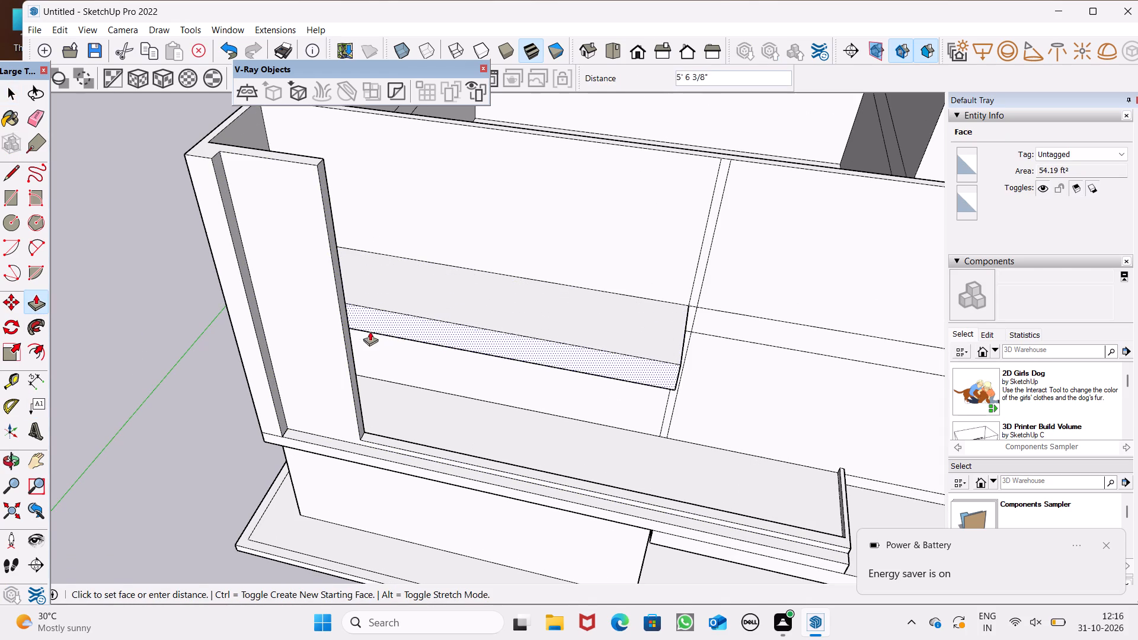
{"action": "left_click_drag", "start_coordinate": [370, 331], "coordinate": [339, 341]}
Extend the new slab's front face outward by about 9 1/16" to sit flush with the thin panel's front edge.
{"action": "middle_click_drag", "start_coordinate": [443, 353], "coordinate": [313, 230]}
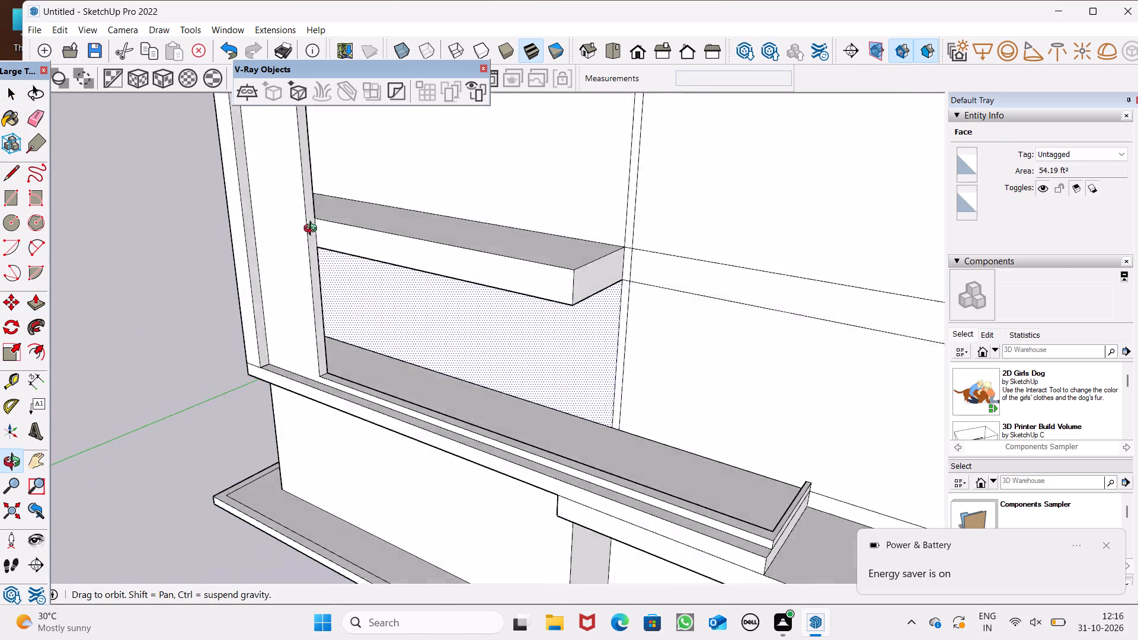
{"action": "middle_click_drag", "start_coordinate": [313, 230], "coordinate": [333, 333]}
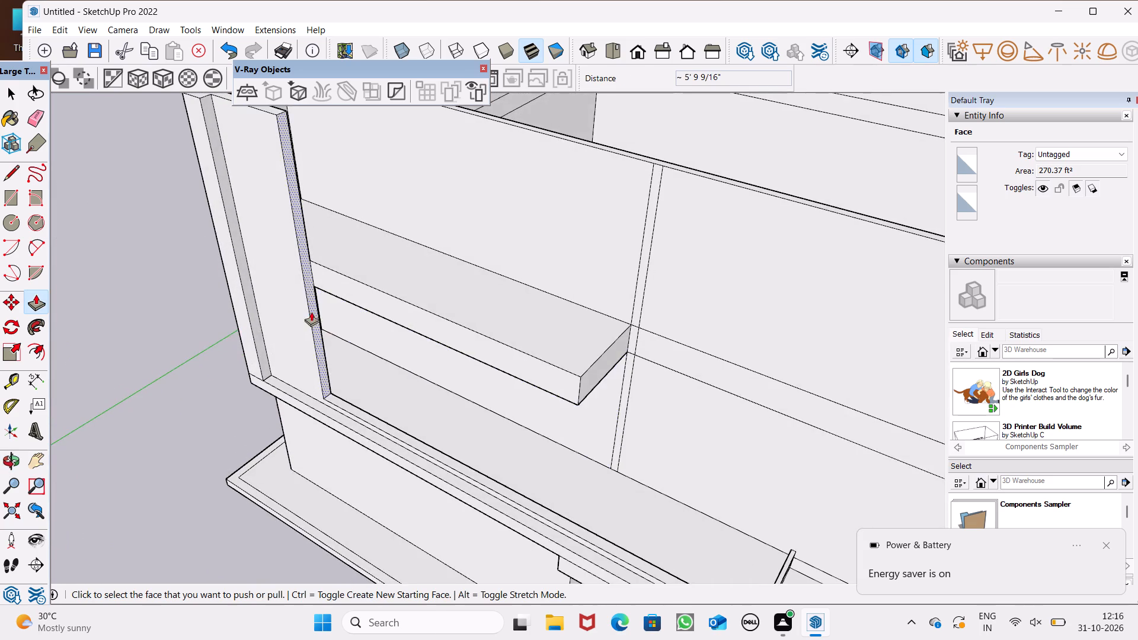
{"action": "scroll", "coordinate": [300, 279], "scroll_direction": "up", "scroll_amount": 9}
{"action": "left_click_drag", "start_coordinate": [345, 282], "coordinate": [315, 281]}
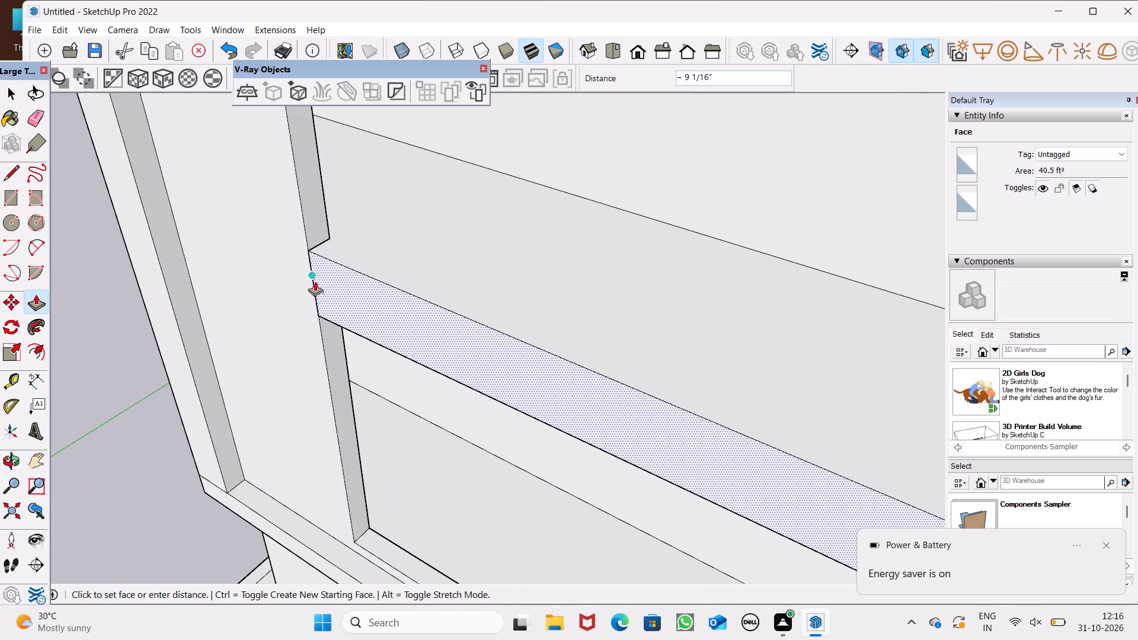
{"action": "left_click_drag", "start_coordinate": [315, 281], "coordinate": [303, 268]}
Erase the short horizontal segments between the two vertical wall lines at the slab's end.
{"action": "scroll", "coordinate": [290, 219], "scroll_direction": "down", "scroll_amount": 8}
{"action": "middle_click_drag", "start_coordinate": [252, 293], "coordinate": [395, 218]}
{"action": "scroll", "coordinate": [395, 222], "scroll_direction": "up", "scroll_amount": 1}
{"action": "scroll", "coordinate": [252, 252], "scroll_direction": "down", "scroll_amount": 6}
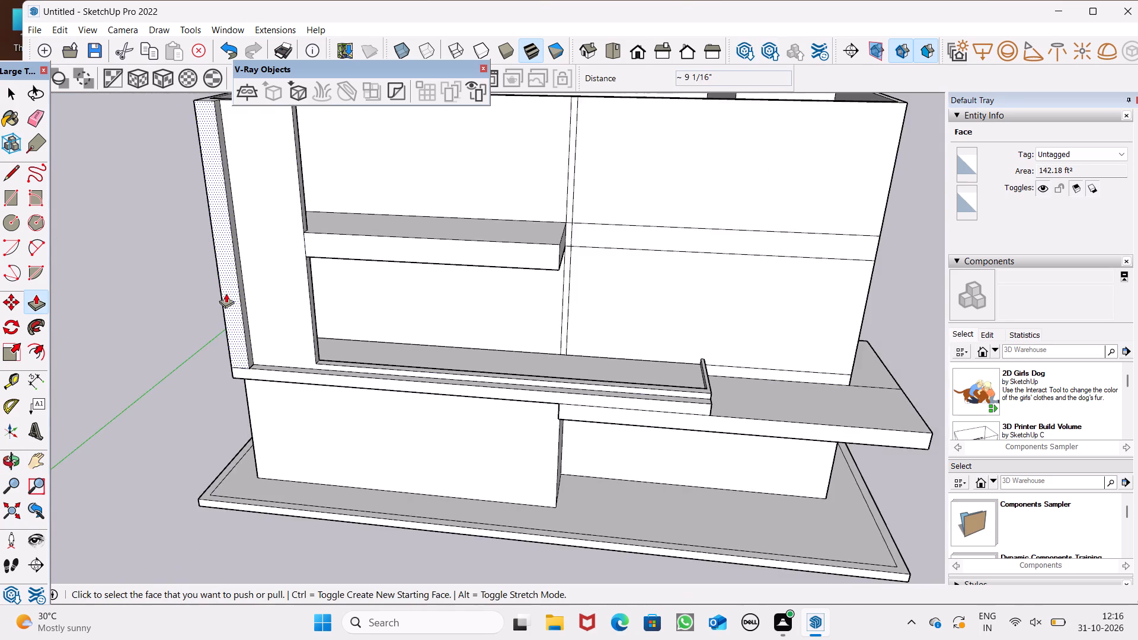
{"action": "middle_click_drag", "start_coordinate": [229, 293], "coordinate": [337, 276]}
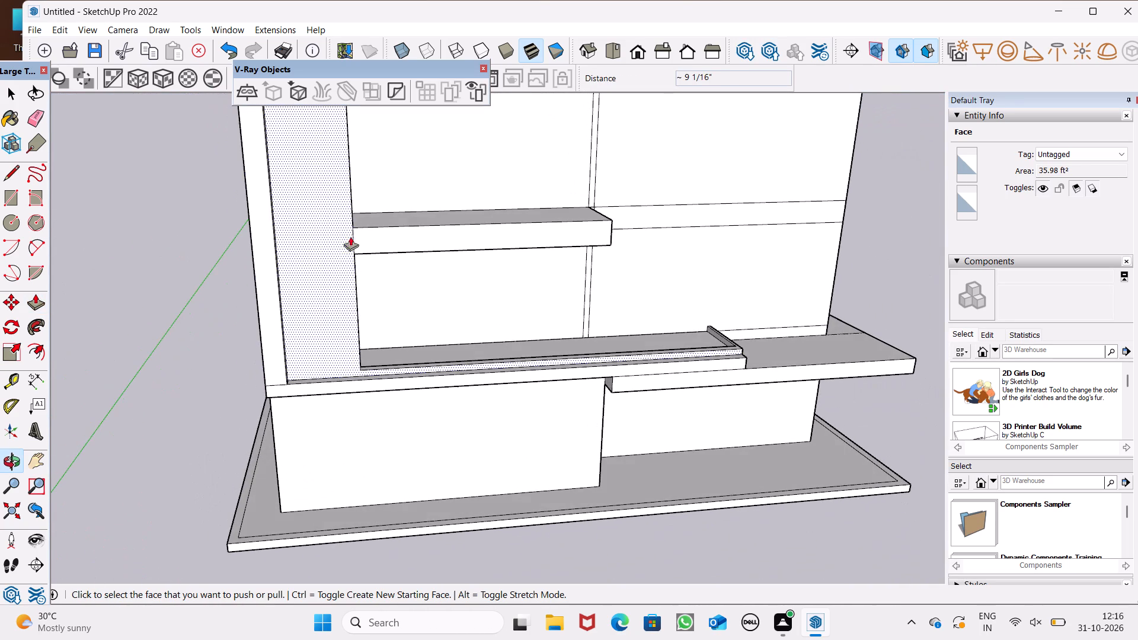
{"action": "scroll", "coordinate": [397, 296], "scroll_direction": "down", "scroll_amount": 5}
{"action": "middle_click_drag", "start_coordinate": [411, 349], "coordinate": [351, 360]}
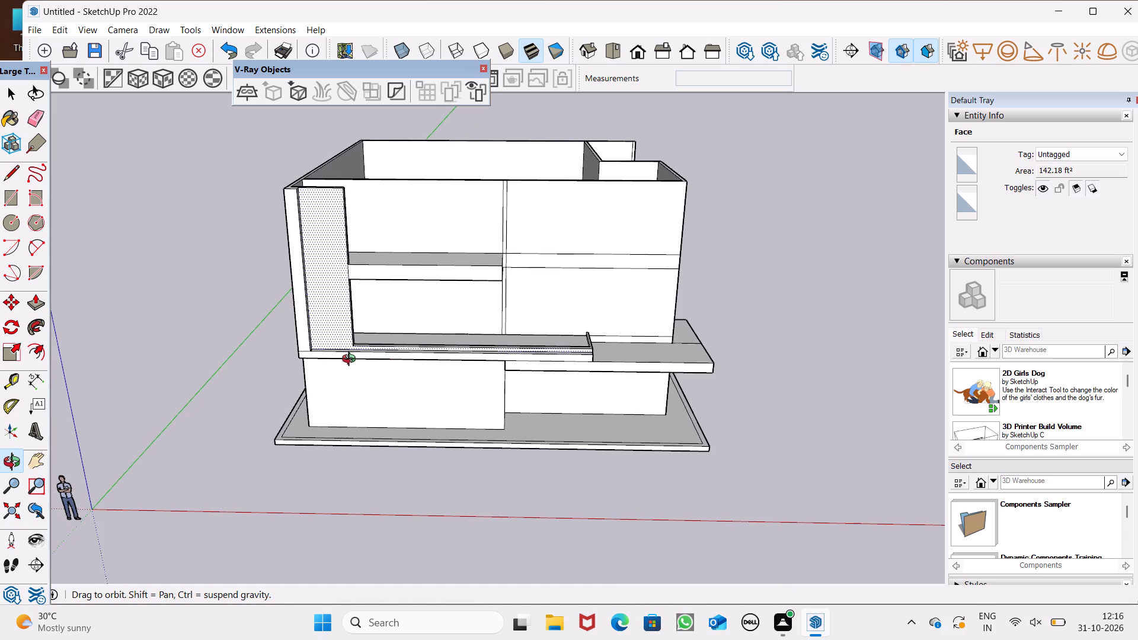
{"action": "middle_click_drag", "start_coordinate": [351, 360], "coordinate": [317, 417]}
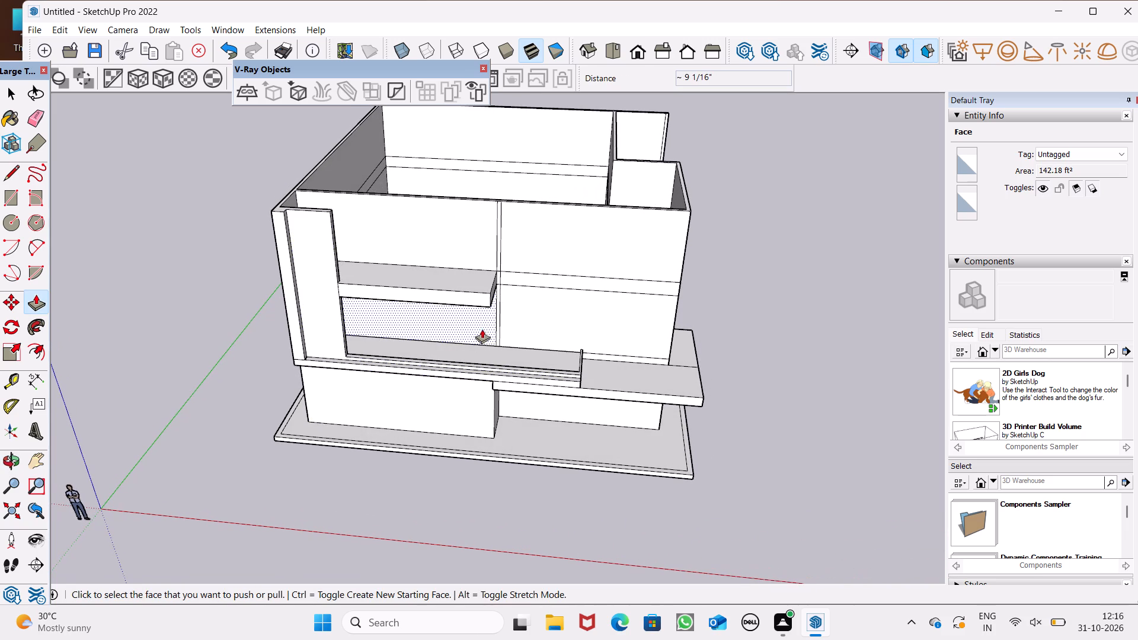
{"action": "scroll", "coordinate": [487, 300], "scroll_direction": "up", "scroll_amount": 4}
{"action": "left_click", "coordinate": [51, 116]}
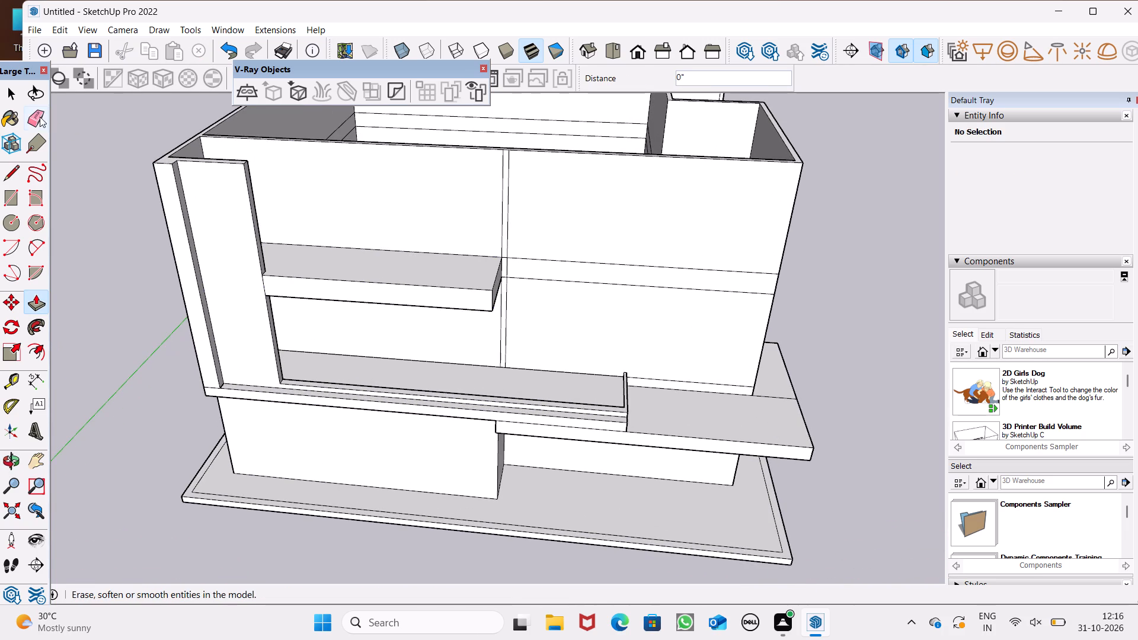
{"action": "left_click", "coordinate": [31, 117]}
{"action": "scroll", "coordinate": [592, 204], "scroll_direction": "up", "scroll_amount": 13}
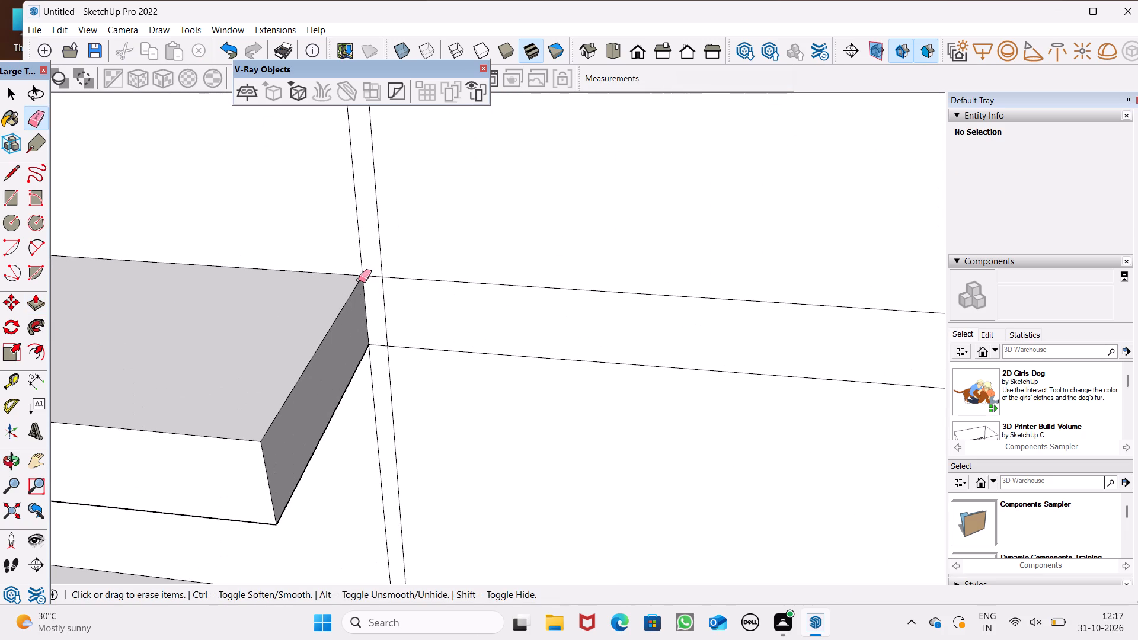
{"action": "left_click", "coordinate": [367, 274]}
{"action": "scroll", "coordinate": [368, 340], "scroll_direction": "up", "scroll_amount": 5}
{"action": "left_click_drag", "start_coordinate": [389, 341], "coordinate": [383, 353]}
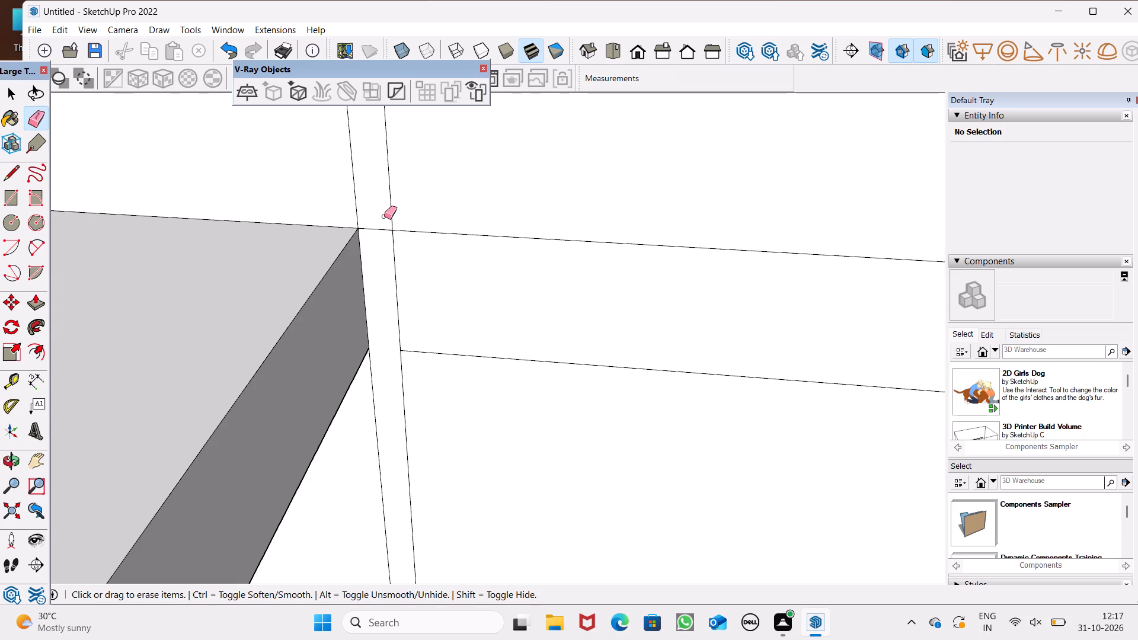
{"action": "left_click_drag", "start_coordinate": [383, 221], "coordinate": [375, 244]}
Erase the pair of vertical lines on the front wall above and below the slab's level.
{"action": "scroll", "coordinate": [491, 255], "scroll_direction": "down", "scroll_amount": 15}
{"action": "middle_click_drag", "start_coordinate": [527, 284], "coordinate": [527, 180]}
{"action": "scroll", "coordinate": [547, 254], "scroll_direction": "down", "scroll_amount": 3}
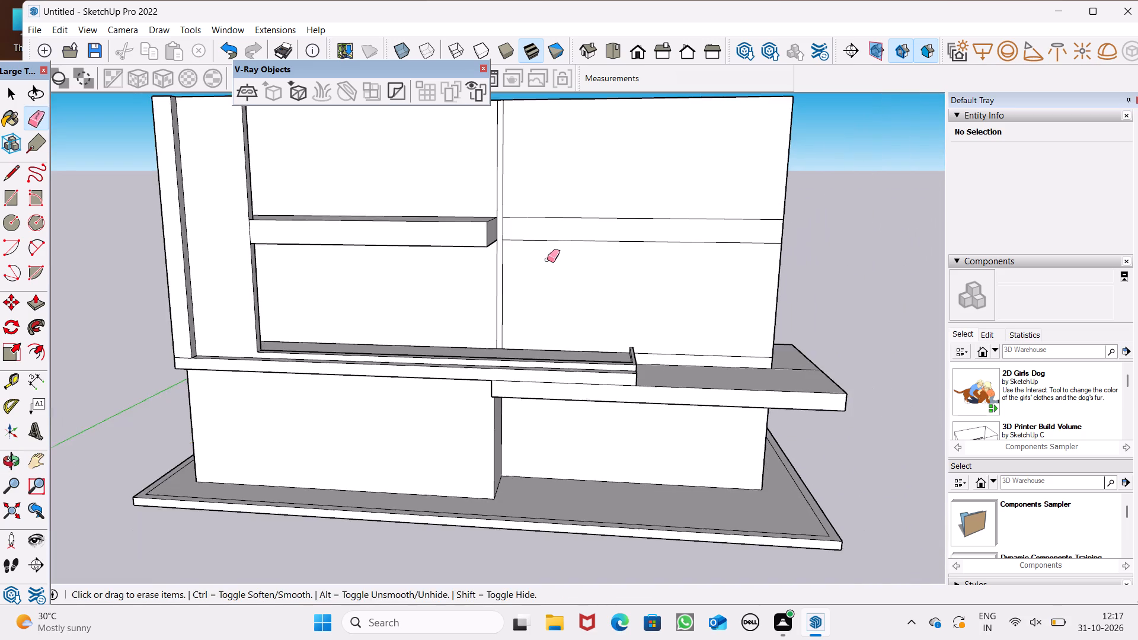
{"action": "scroll", "coordinate": [547, 260], "scroll_direction": "down", "scroll_amount": 2}
{"action": "middle_click_drag", "start_coordinate": [554, 280], "coordinate": [569, 334]}
{"action": "scroll", "coordinate": [593, 265], "scroll_direction": "down", "scroll_amount": 4}
{"action": "middle_click_drag", "start_coordinate": [573, 272], "coordinate": [598, 303]}
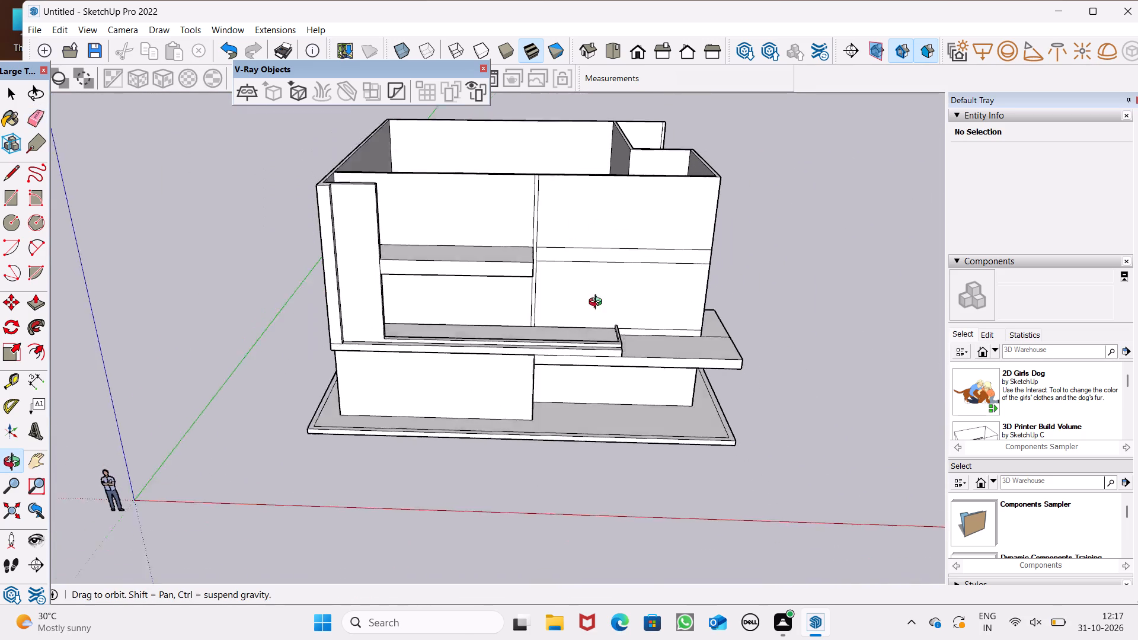
{"action": "middle_click_drag", "start_coordinate": [598, 303], "coordinate": [590, 201]}
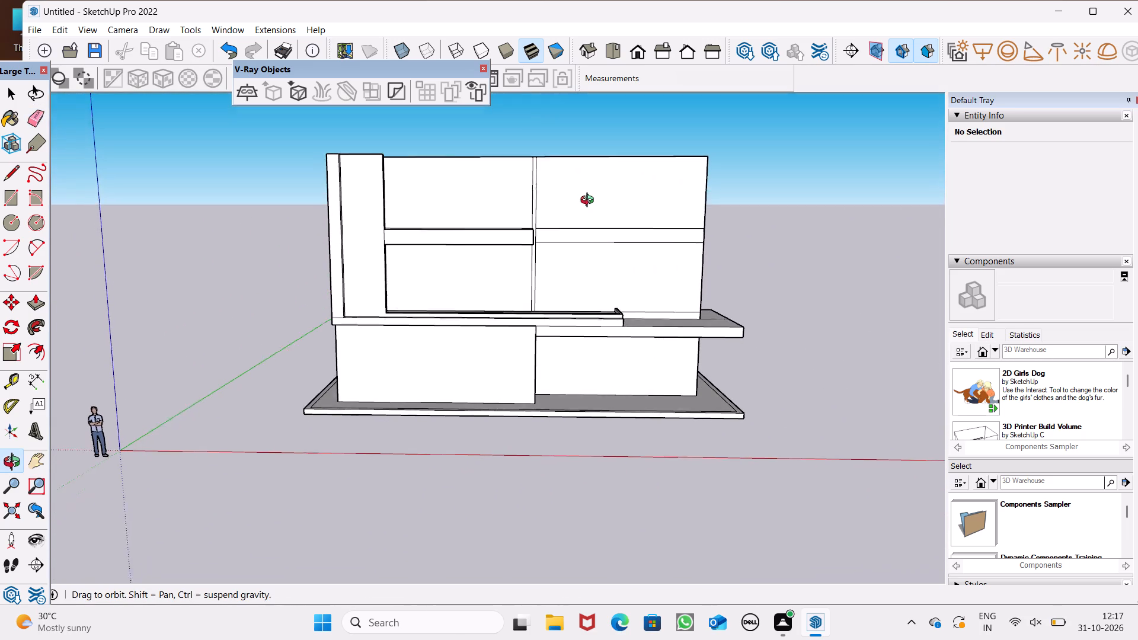
{"action": "middle_click_drag", "start_coordinate": [590, 201], "coordinate": [537, 222]}
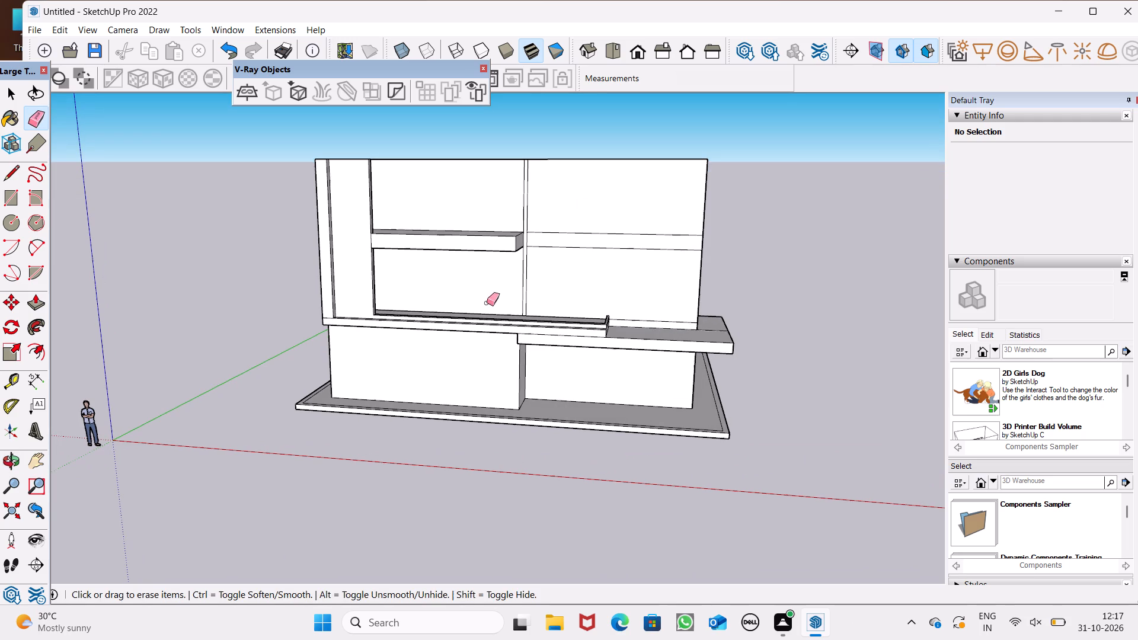
{"action": "middle_click_drag", "start_coordinate": [686, 370], "coordinate": [676, 381]}
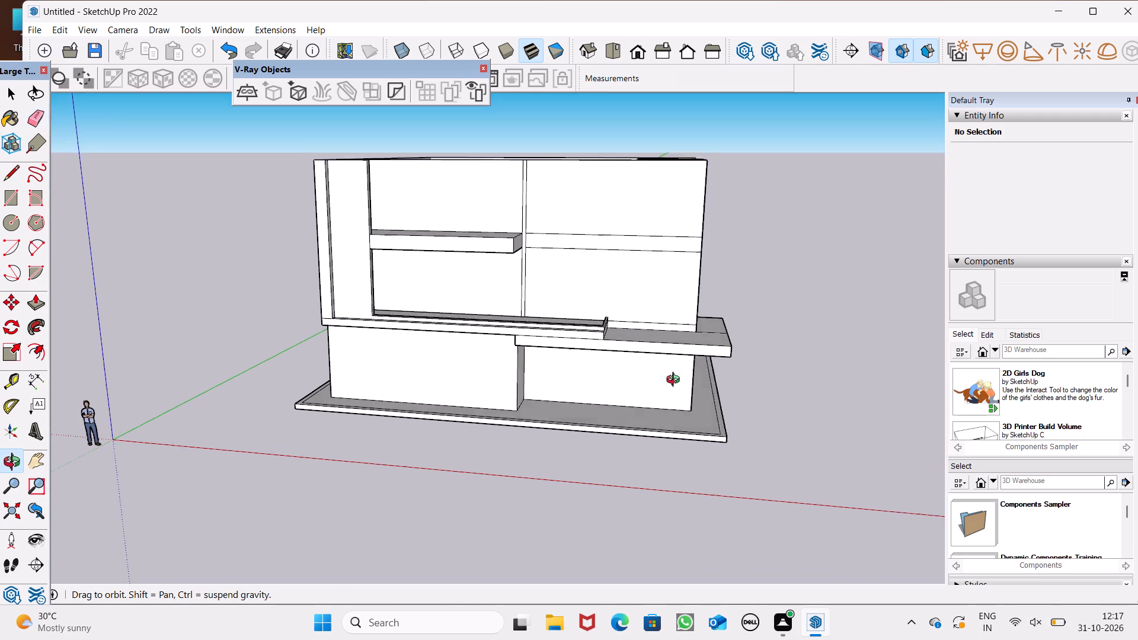
{"action": "middle_click_drag", "start_coordinate": [676, 381], "coordinate": [609, 379]}
{"action": "left_click_drag", "start_coordinate": [503, 207], "coordinate": [512, 204]}
{"action": "left_click_drag", "start_coordinate": [523, 279], "coordinate": [506, 284]}
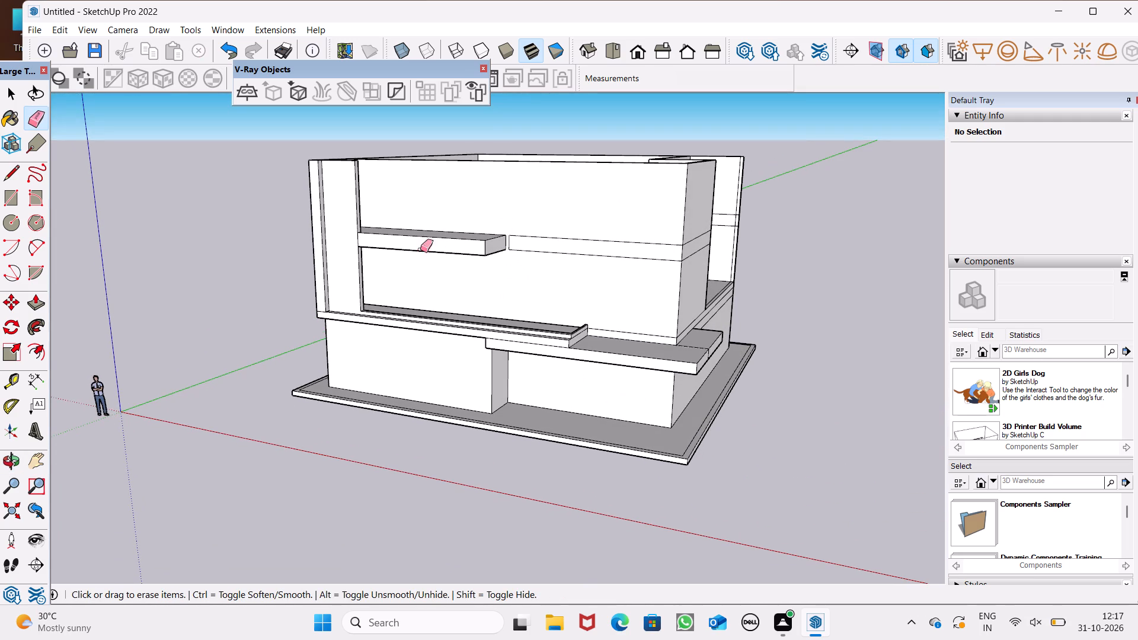
Extend the slab's end face along the front wall by about 11' 9 7/8" to line up with the curb return.
{"action": "scroll", "coordinate": [482, 255], "scroll_direction": "up", "scroll_amount": 3}
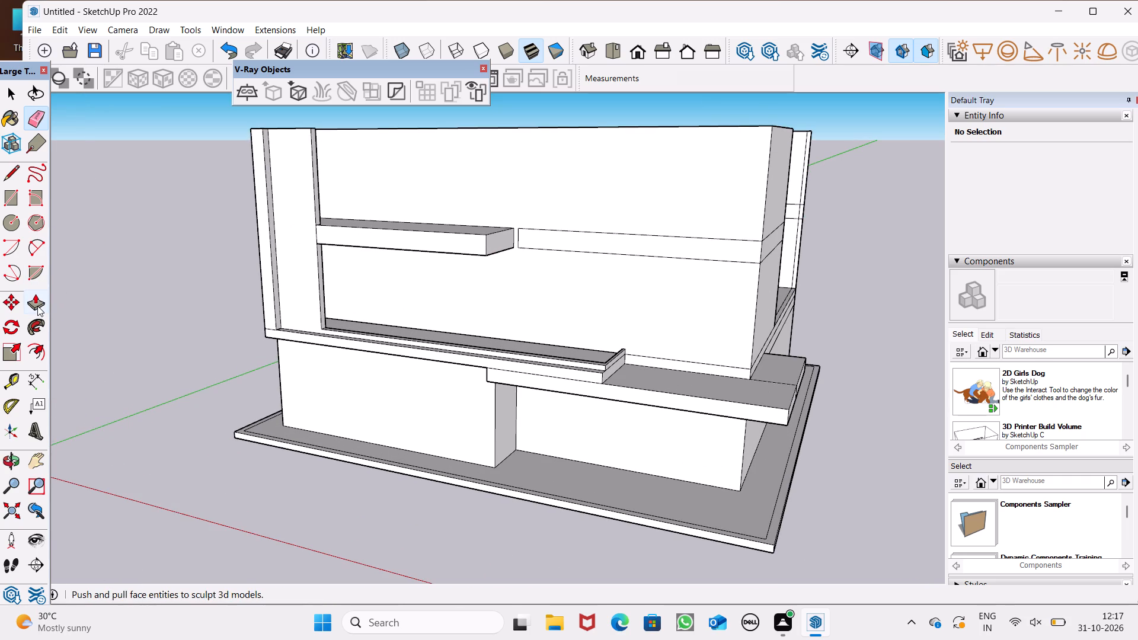
{"action": "left_click_drag", "start_coordinate": [37, 306], "coordinate": [55, 311]}
{"action": "middle_click_drag", "start_coordinate": [567, 318], "coordinate": [545, 353]}
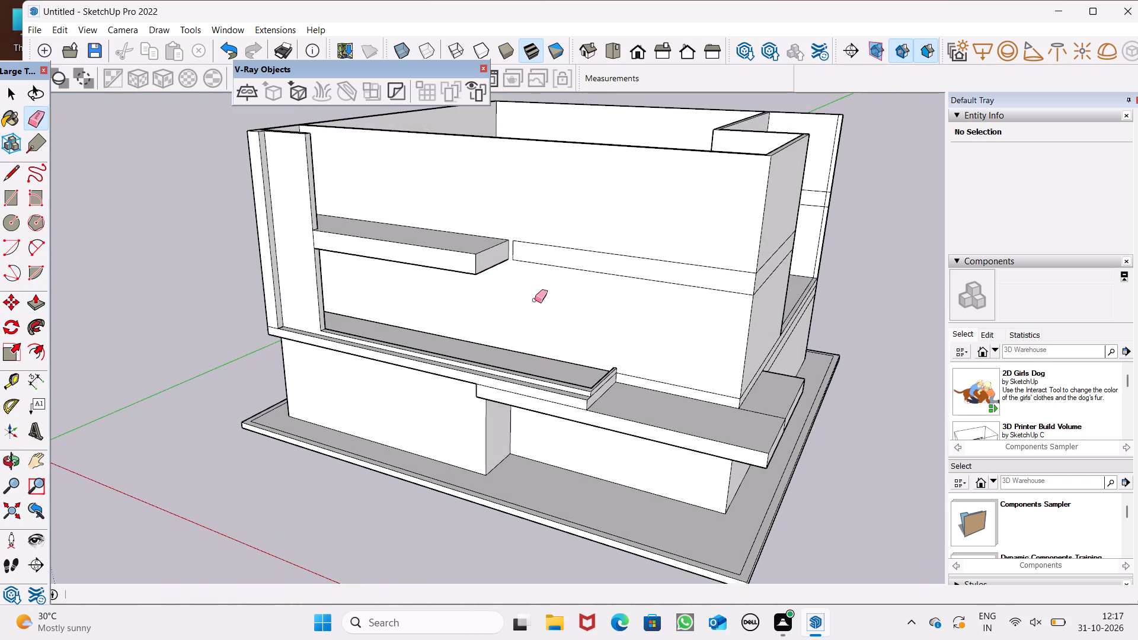
{"action": "left_click", "coordinate": [28, 302]}
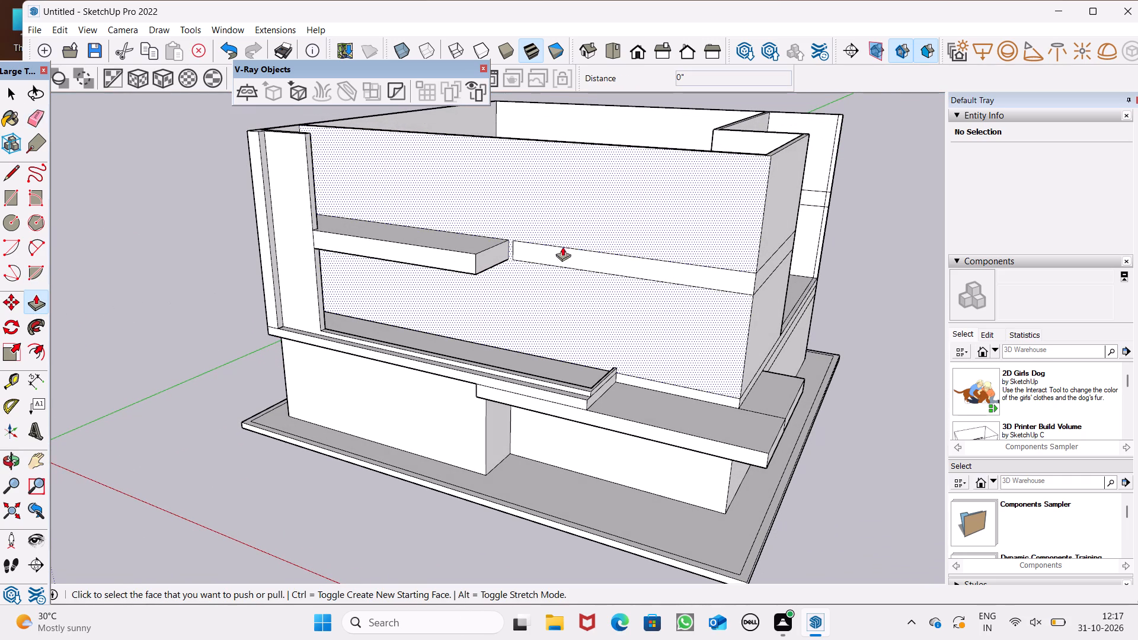
{"action": "left_click_drag", "start_coordinate": [488, 260], "coordinate": [552, 297]}
{"action": "left_click_drag", "start_coordinate": [490, 261], "coordinate": [568, 309]}
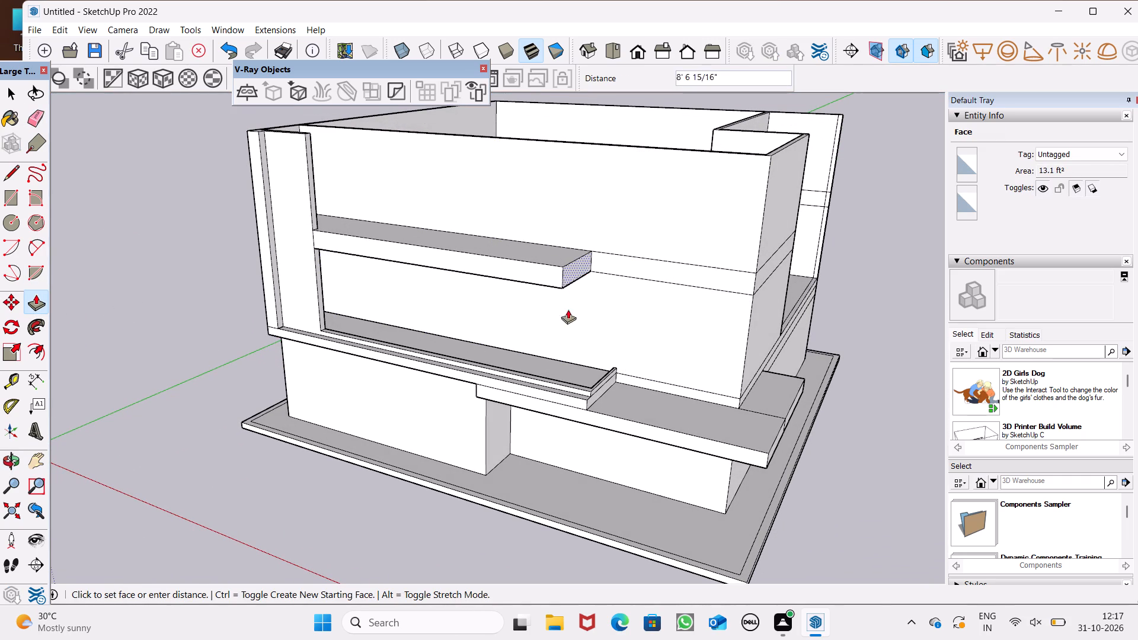
{"action": "left_click_drag", "start_coordinate": [568, 309], "coordinate": [611, 367]}
{"action": "middle_click_drag", "start_coordinate": [568, 361], "coordinate": [673, 298]}
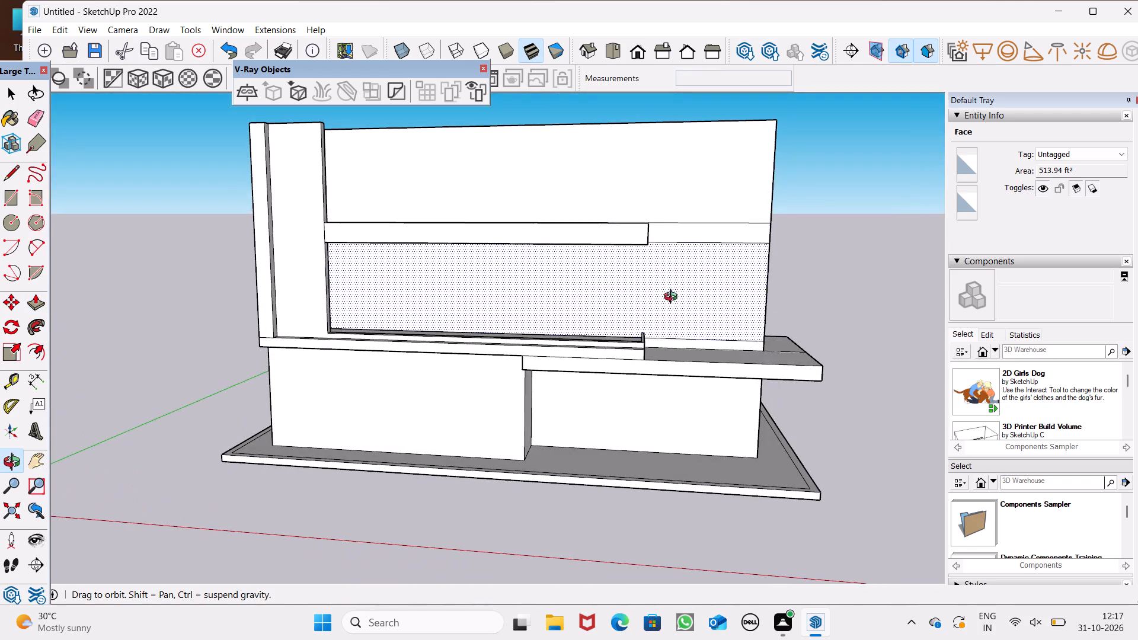
{"action": "middle_click_drag", "start_coordinate": [673, 298], "coordinate": [675, 297]}
{"action": "scroll", "coordinate": [176, 270], "scroll_direction": "down", "scroll_amount": 1}
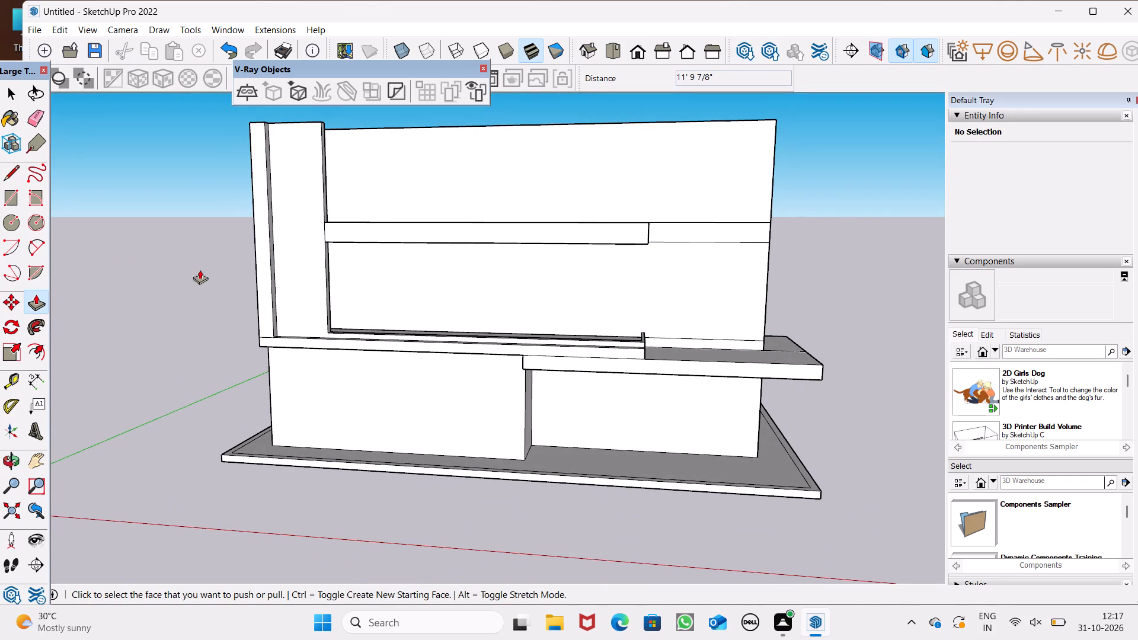
Draw a rectangle about 8' 11" by 8' 6 15/16" on the upper-floor front wall beneath the canopy.
{"action": "left_click", "coordinate": [9, 200]}
{"action": "scroll", "coordinate": [395, 426], "scroll_direction": "up", "scroll_amount": 3}
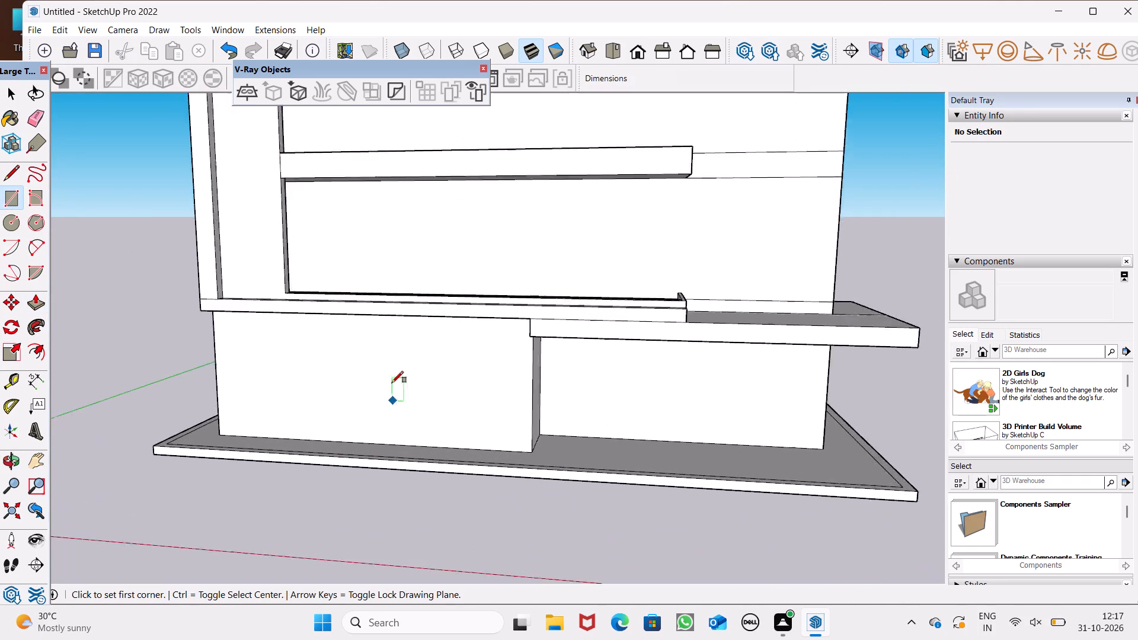
{"action": "scroll", "coordinate": [392, 383], "scroll_direction": "up", "scroll_amount": 3}
{"action": "scroll", "coordinate": [413, 372], "scroll_direction": "down", "scroll_amount": 6}
{"action": "middle_click_drag", "start_coordinate": [391, 371], "coordinate": [417, 360]}
{"action": "scroll", "coordinate": [401, 292], "scroll_direction": "up", "scroll_amount": 3}
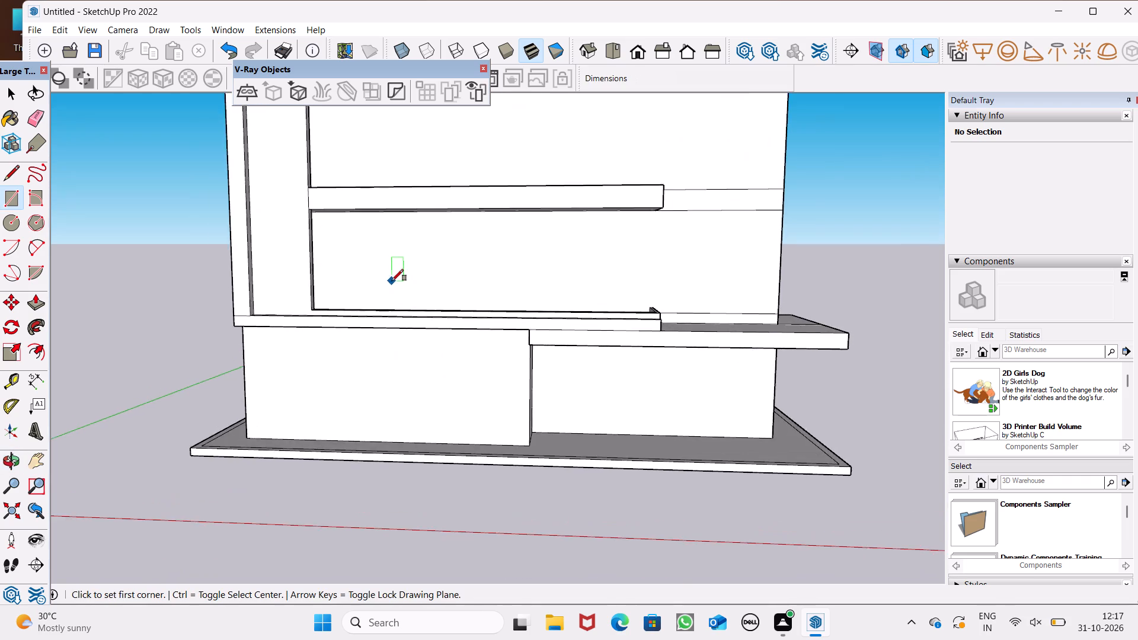
{"action": "scroll", "coordinate": [392, 281], "scroll_direction": "up", "scroll_amount": 5}
{"action": "scroll", "coordinate": [338, 264], "scroll_direction": "down", "scroll_amount": 6}
{"action": "middle_click_drag", "start_coordinate": [343, 307], "coordinate": [354, 294]}
{"action": "scroll", "coordinate": [319, 258], "scroll_direction": "up", "scroll_amount": 6}
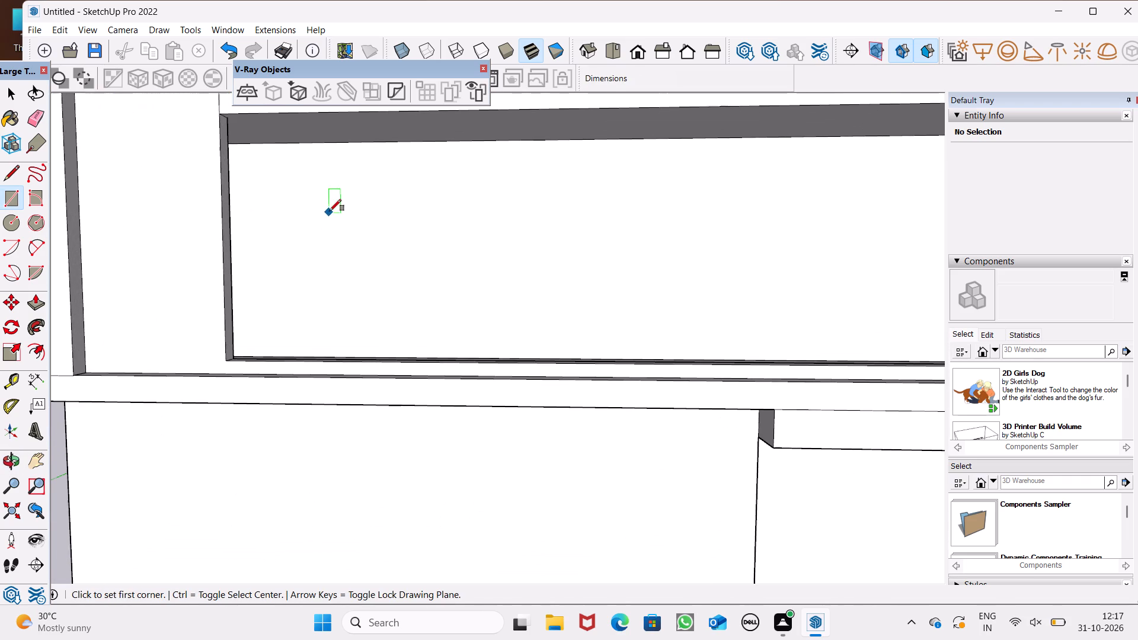
{"action": "left_click", "coordinate": [300, 164]}
{"action": "scroll", "coordinate": [463, 280], "scroll_direction": "down", "scroll_amount": 2}
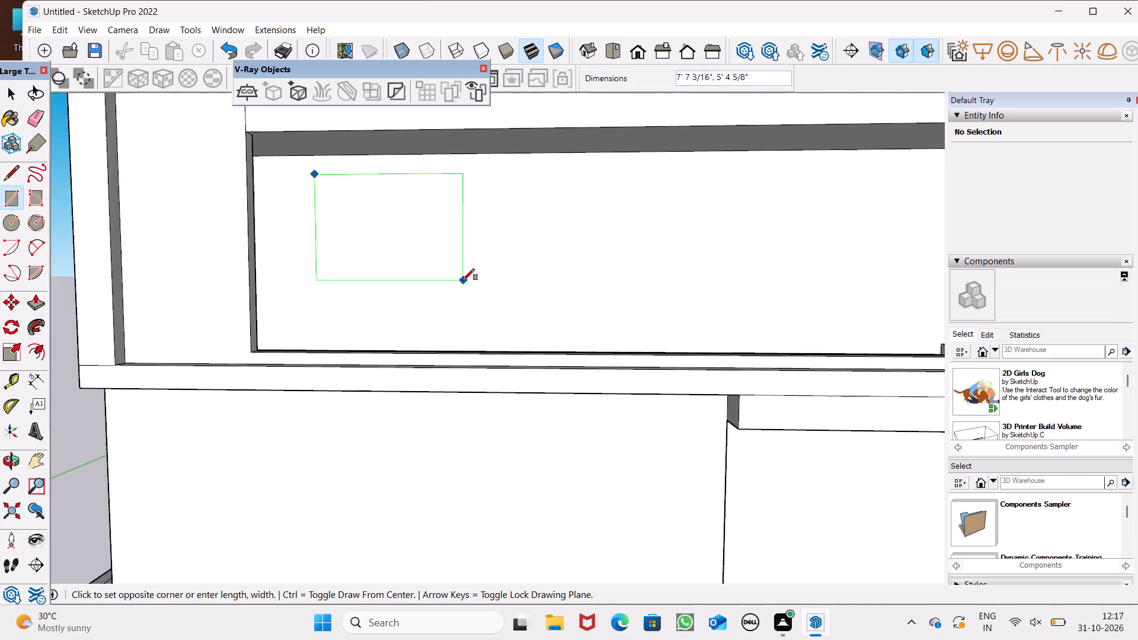
{"action": "middle_click_drag", "start_coordinate": [476, 295], "coordinate": [477, 364]}
{"action": "left_click", "coordinate": [487, 372]}
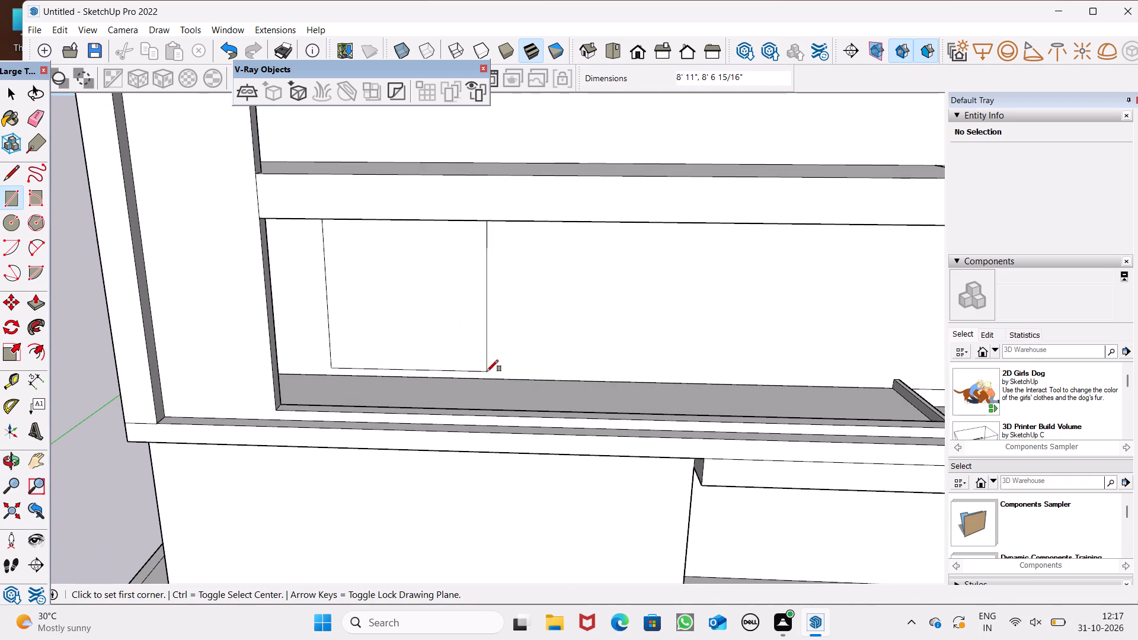
Copy the rectangle's face and edges about 15' 6" horizontally along the same front wall beneath the canopy.
{"action": "scroll", "coordinate": [385, 359], "scroll_direction": "down", "scroll_amount": 4}
{"action": "key", "text": "space"}
{"action": "double_click", "coordinate": [416, 340]}
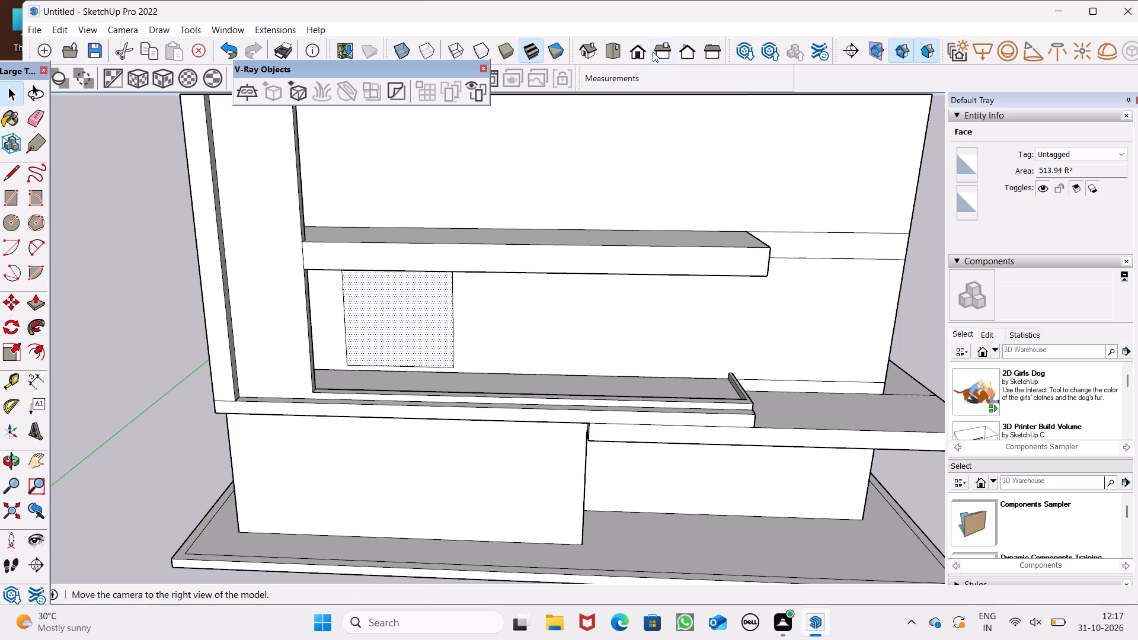
{"action": "double_click", "coordinate": [418, 301]}
{"action": "key", "text": "m"}
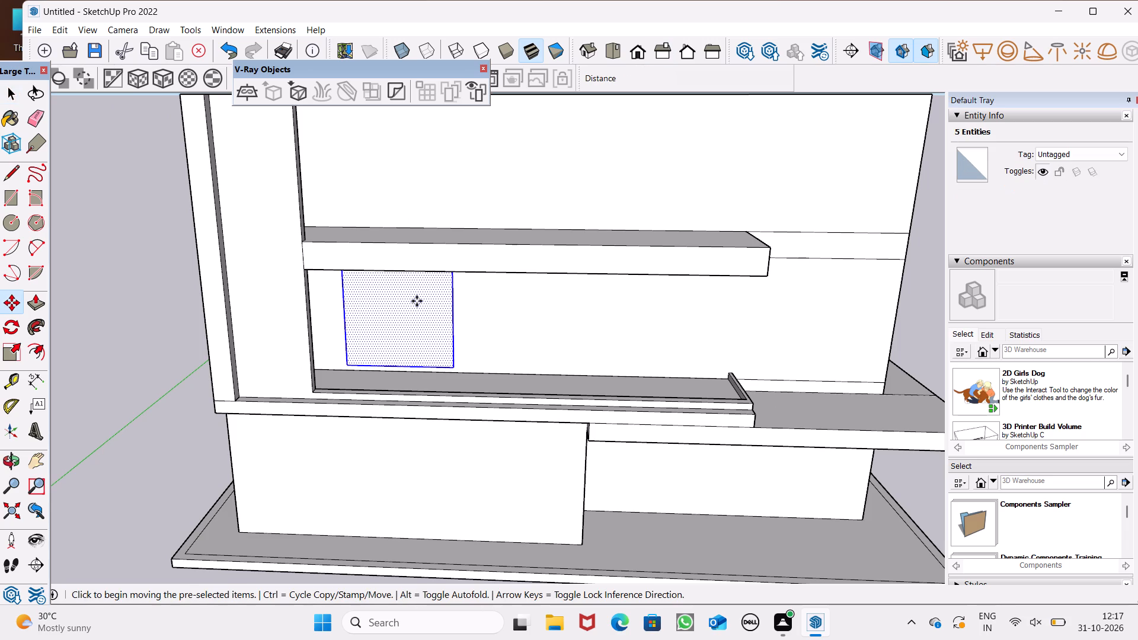
{"action": "key", "text": "Return"}
{"action": "left_click_drag", "start_coordinate": [429, 330], "coordinate": [488, 340], "text": "ctrl"}
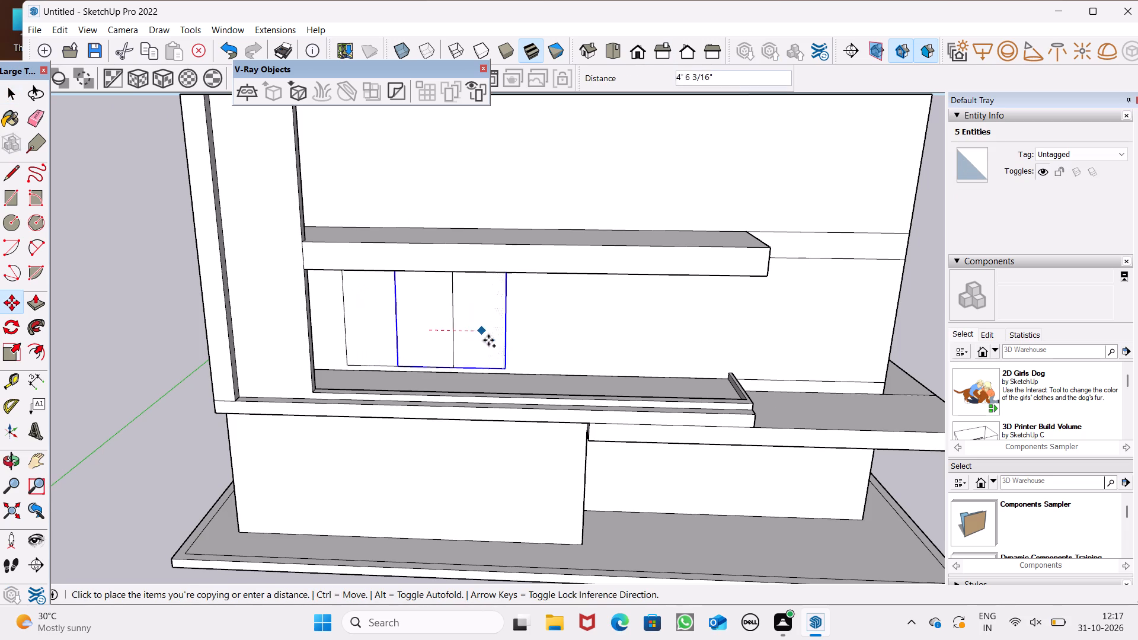
{"action": "left_click_drag", "start_coordinate": [488, 340], "coordinate": [621, 335], "text": "ctrl"}
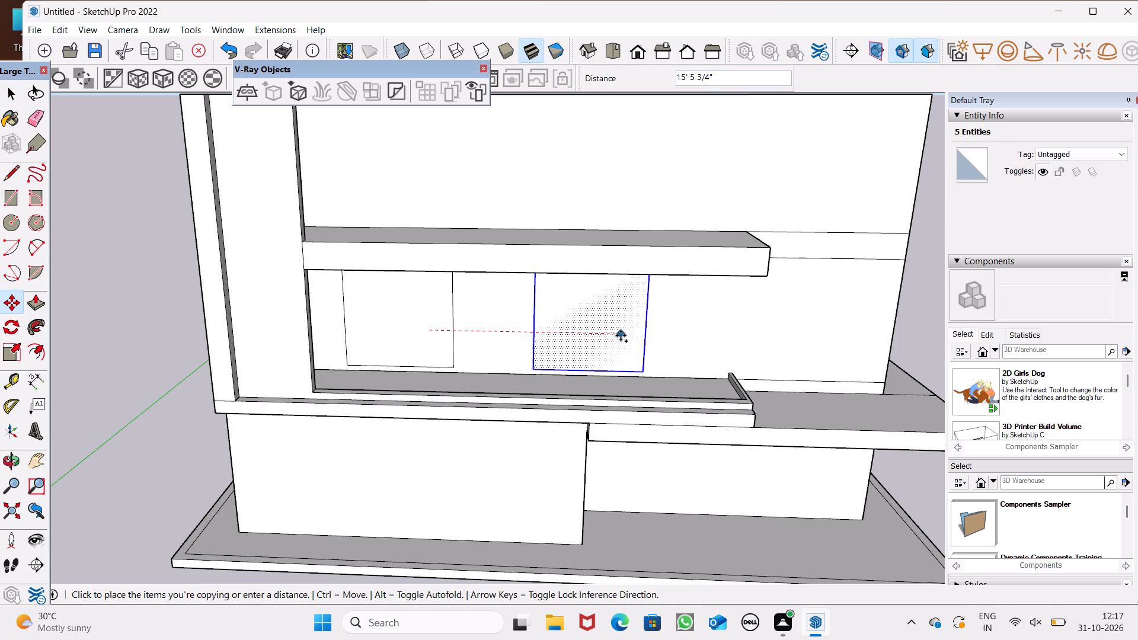
{"action": "left_click_drag", "start_coordinate": [621, 335], "coordinate": [629, 334], "text": "ctrl"}
Push the original rectangle, nearest the framed front panel, 6" through the front wall to cut an opening.
{"action": "scroll", "coordinate": [612, 327], "scroll_direction": "down", "scroll_amount": 8}
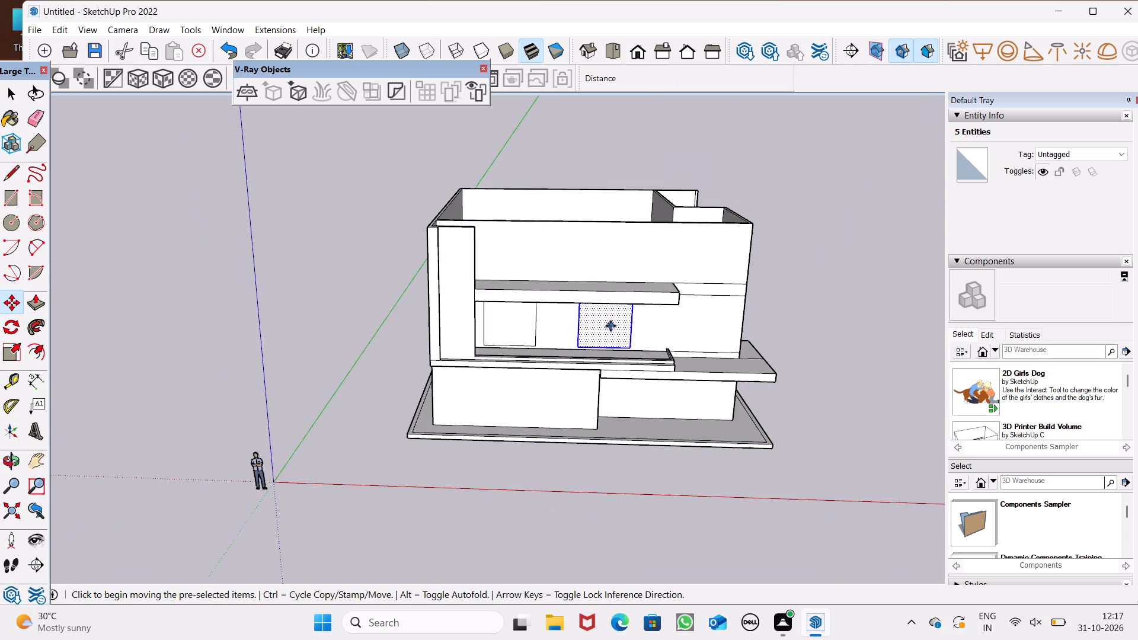
{"action": "middle_click_drag", "start_coordinate": [609, 327], "coordinate": [598, 283]}
{"action": "key", "text": "space"}
{"action": "left_click_drag", "start_coordinate": [329, 273], "coordinate": [337, 280]}
{"action": "scroll", "coordinate": [558, 325], "scroll_direction": "up", "scroll_amount": 10}
{"action": "scroll", "coordinate": [564, 271], "scroll_direction": "down", "scroll_amount": 4}
{"action": "middle_click_drag", "start_coordinate": [648, 350], "coordinate": [662, 391]}
{"action": "scroll", "coordinate": [648, 343], "scroll_direction": "up", "scroll_amount": 1}
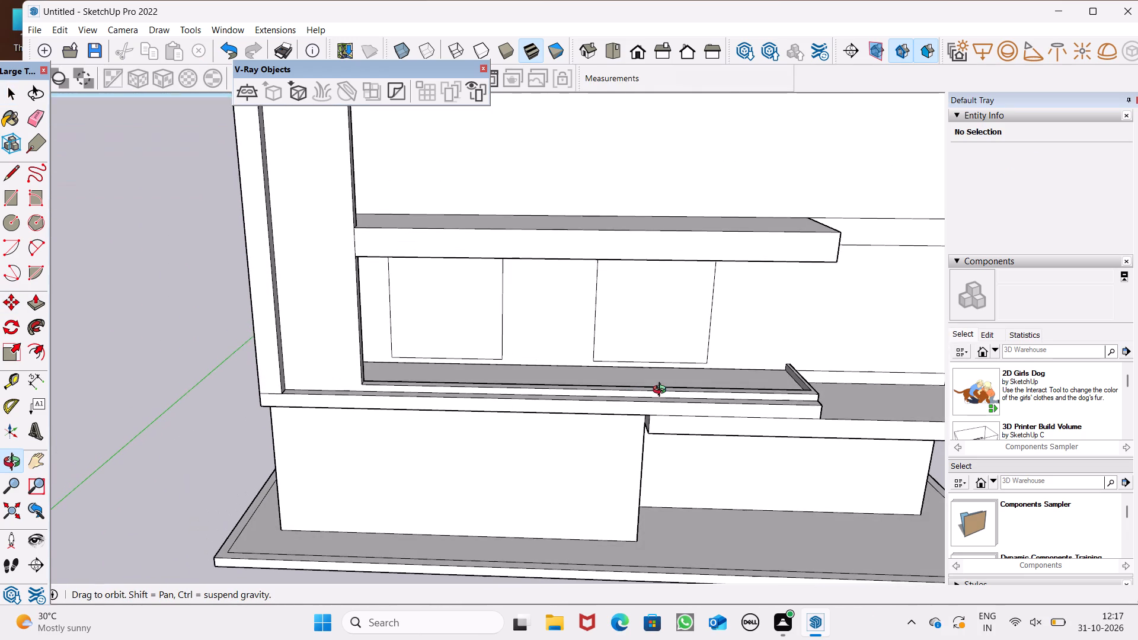
{"action": "middle_click_drag", "start_coordinate": [662, 391], "coordinate": [657, 389]}
{"action": "left_click_drag", "start_coordinate": [36, 306], "coordinate": [45, 312]}
{"action": "scroll", "coordinate": [427, 372], "scroll_direction": "up", "scroll_amount": 5}
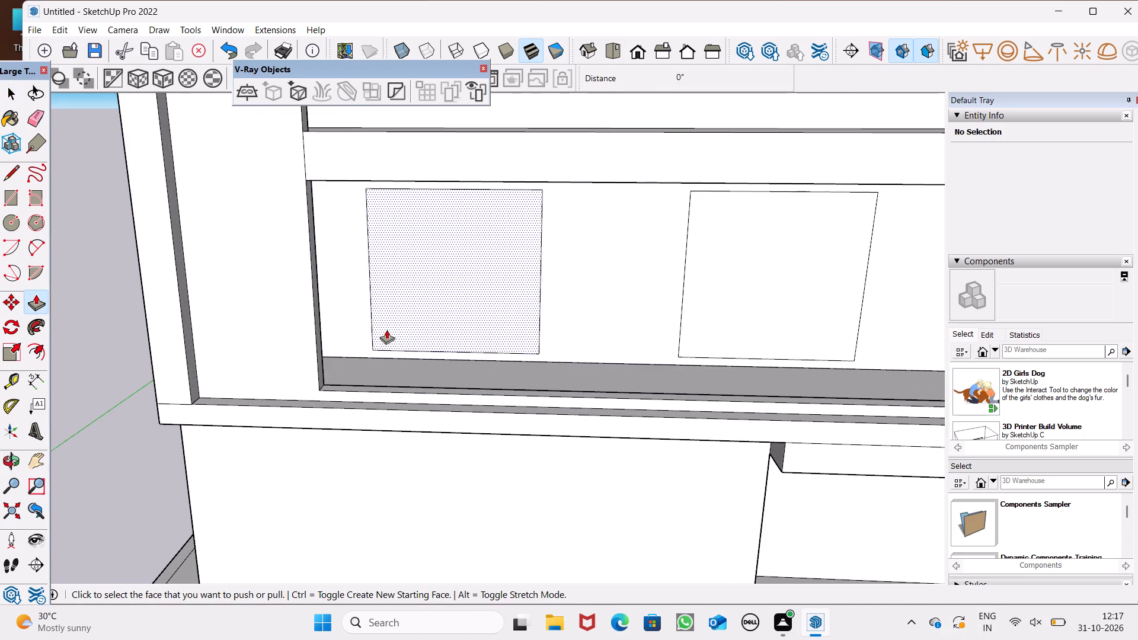
{"action": "left_click_drag", "start_coordinate": [382, 343], "coordinate": [439, 321]}
{"action": "scroll", "coordinate": [533, 329], "scroll_direction": "down", "scroll_amount": 6}
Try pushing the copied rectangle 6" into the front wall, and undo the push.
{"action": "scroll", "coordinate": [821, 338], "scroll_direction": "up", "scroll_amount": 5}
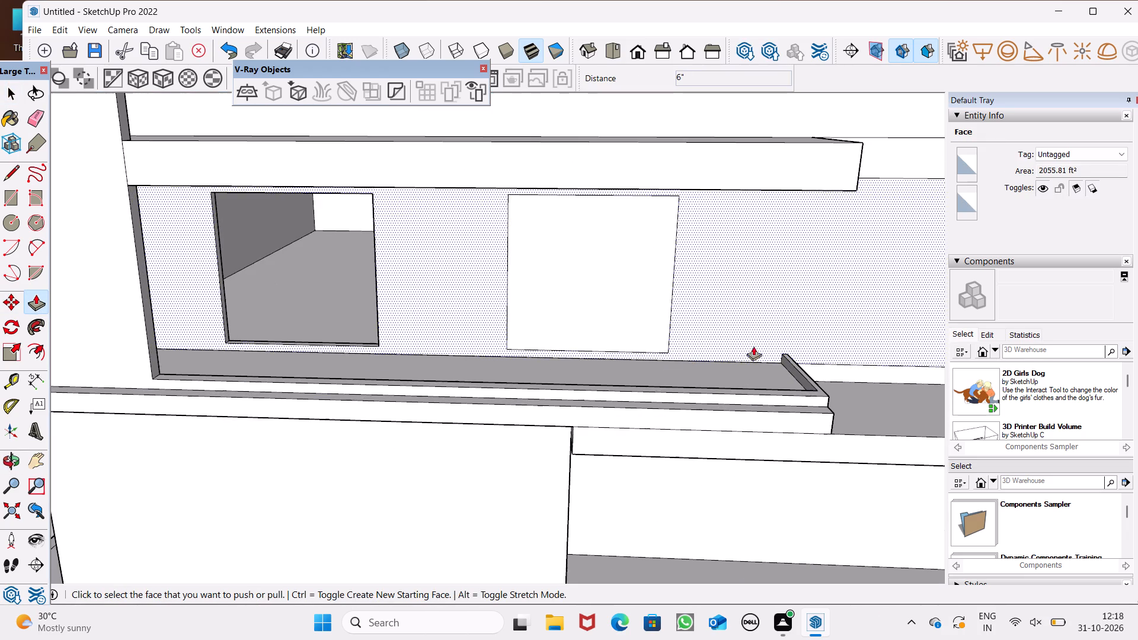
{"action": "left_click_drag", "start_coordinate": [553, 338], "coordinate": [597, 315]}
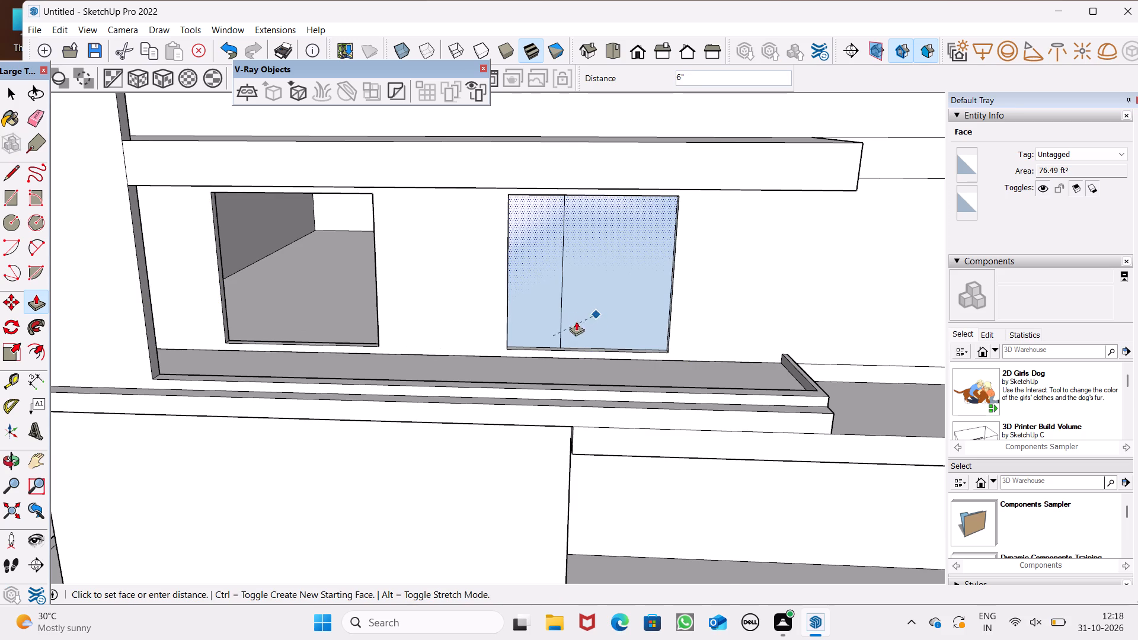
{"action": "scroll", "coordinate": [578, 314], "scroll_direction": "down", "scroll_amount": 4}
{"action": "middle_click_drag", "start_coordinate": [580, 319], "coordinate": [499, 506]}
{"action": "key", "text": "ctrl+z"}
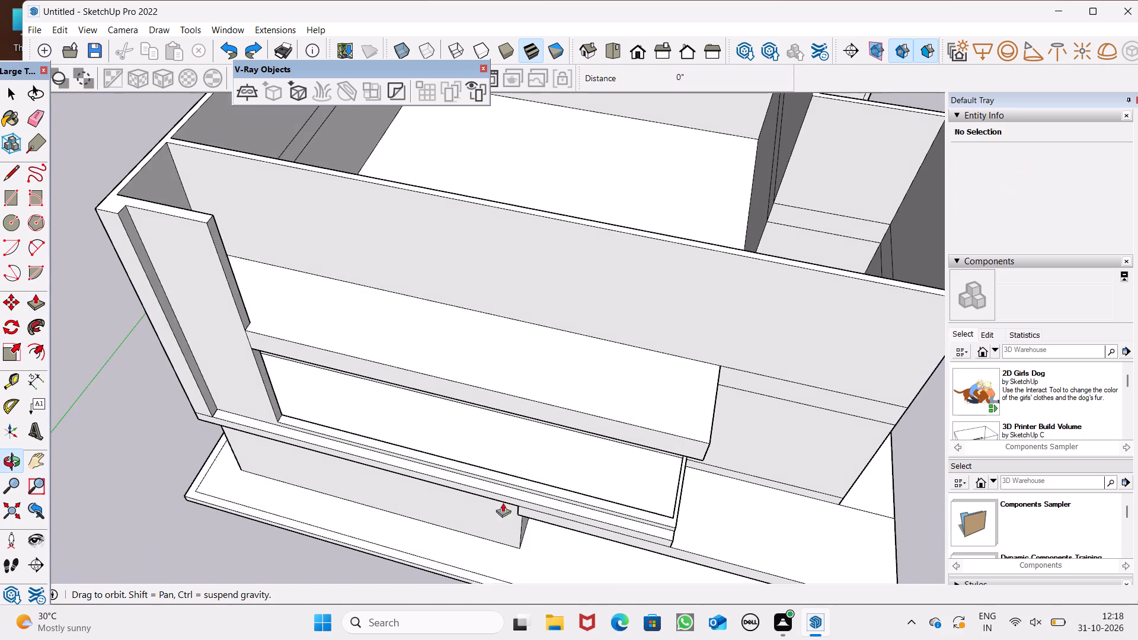
Erase the vertical line on the inner face of the front wall near the cut opening.
{"action": "scroll", "coordinate": [519, 331], "scroll_direction": "down", "scroll_amount": 4}
{"action": "middle_click_drag", "start_coordinate": [608, 318], "coordinate": [473, 23]}
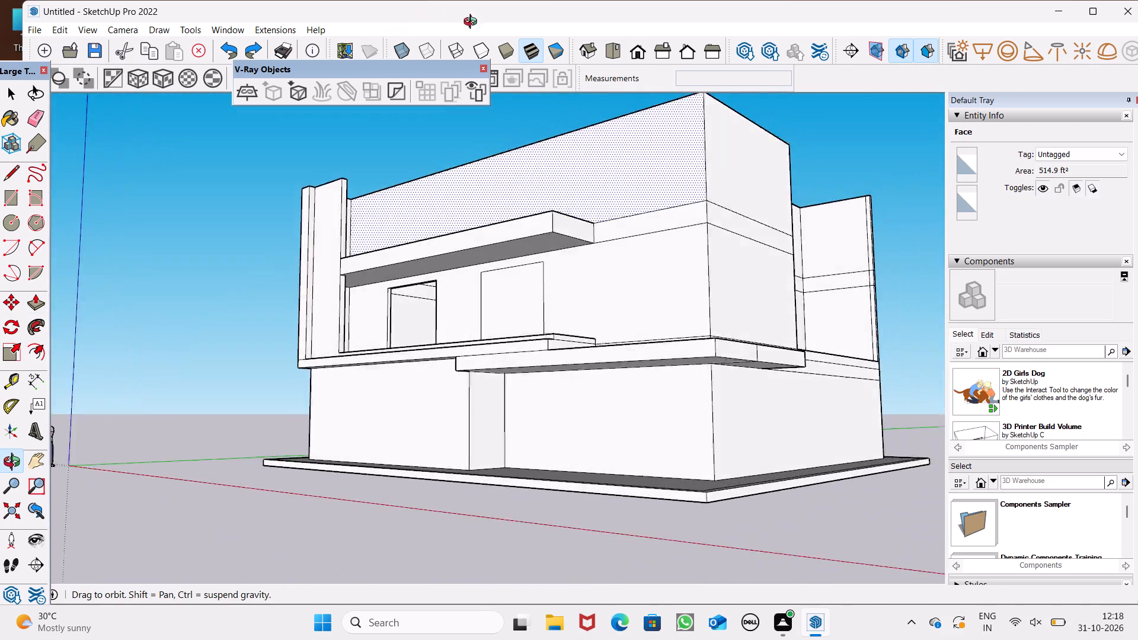
{"action": "middle_click_drag", "start_coordinate": [473, 23], "coordinate": [910, 43]}
{"action": "scroll", "coordinate": [532, 310], "scroll_direction": "up", "scroll_amount": 7}
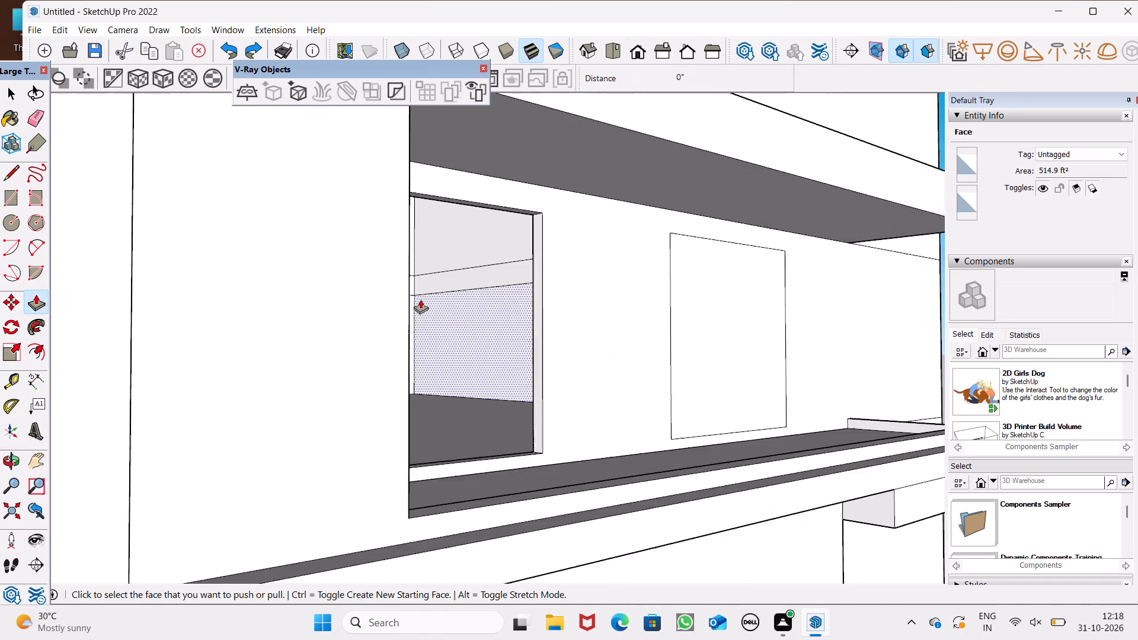
{"action": "scroll", "coordinate": [420, 299], "scroll_direction": "up", "scroll_amount": 1}
{"action": "scroll", "coordinate": [509, 358], "scroll_direction": "up", "scroll_amount": 4}
{"action": "scroll", "coordinate": [523, 382], "scroll_direction": "down", "scroll_amount": 3}
{"action": "middle_click_drag", "start_coordinate": [541, 392], "coordinate": [548, 399]}
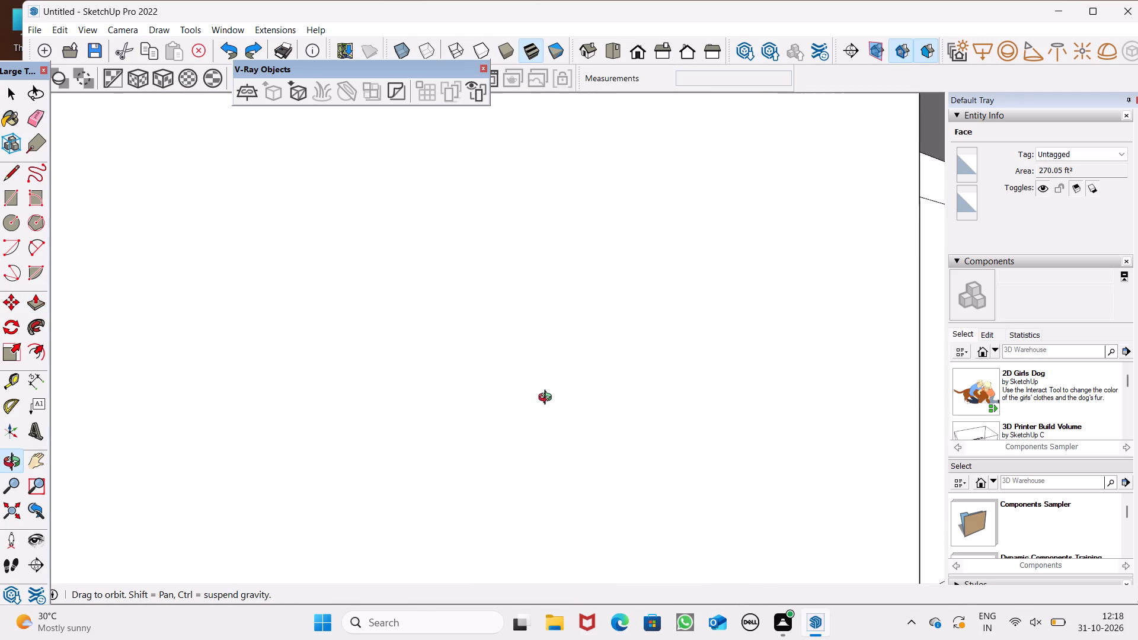
{"action": "middle_click_drag", "start_coordinate": [548, 399], "coordinate": [523, 395]}
{"action": "middle_click_drag", "start_coordinate": [404, 433], "coordinate": [425, 437]}
{"action": "scroll", "coordinate": [425, 437], "scroll_direction": "up", "scroll_amount": 1}
{"action": "middle_click", "coordinate": [425, 437]}
{"action": "scroll", "coordinate": [425, 437], "scroll_direction": "up", "scroll_amount": 2}
{"action": "middle_click", "coordinate": [425, 437]}
{"action": "scroll", "coordinate": [453, 393], "scroll_direction": "down", "scroll_amount": 2}
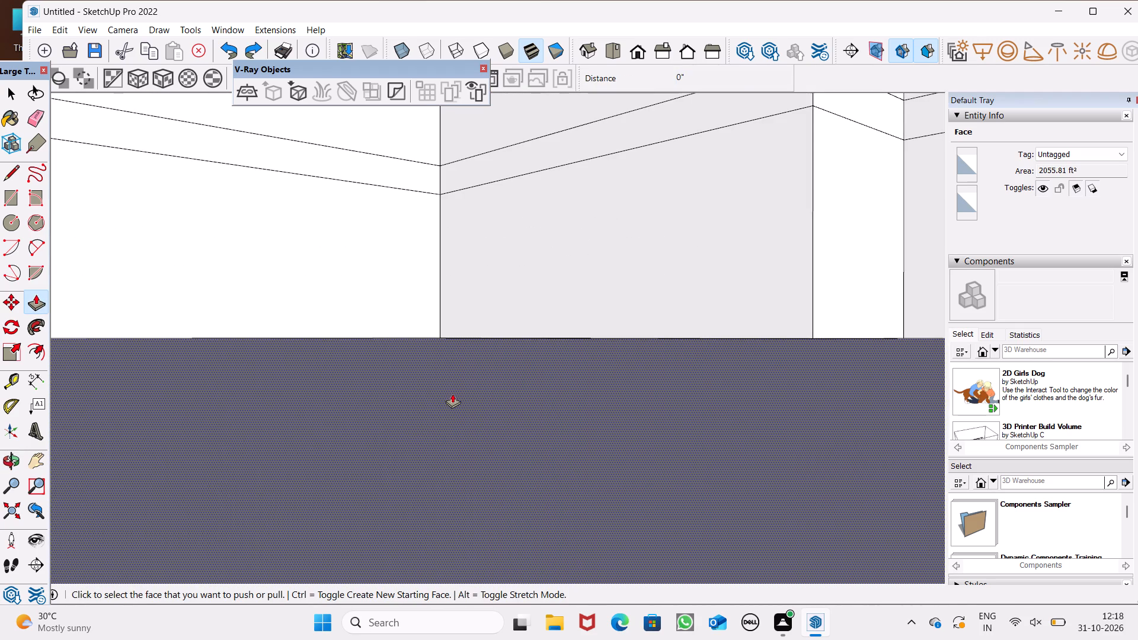
{"action": "scroll", "coordinate": [452, 393], "scroll_direction": "down", "scroll_amount": 1}
{"action": "middle_click_drag", "start_coordinate": [579, 471], "coordinate": [766, 425]}
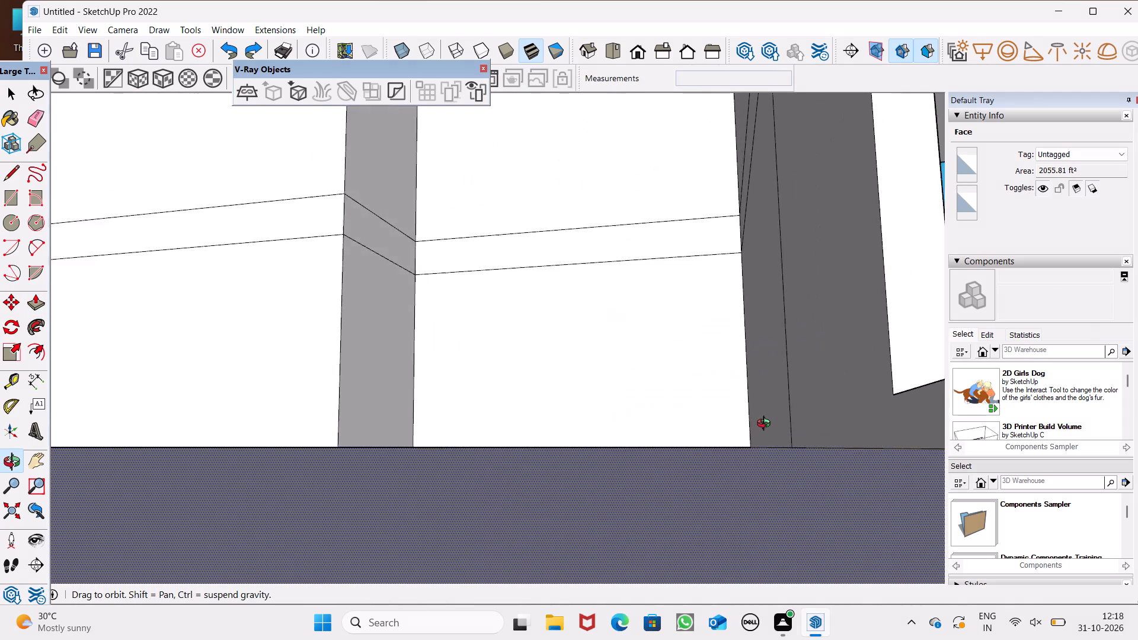
{"action": "middle_click_drag", "start_coordinate": [766, 425], "coordinate": [771, 441]}
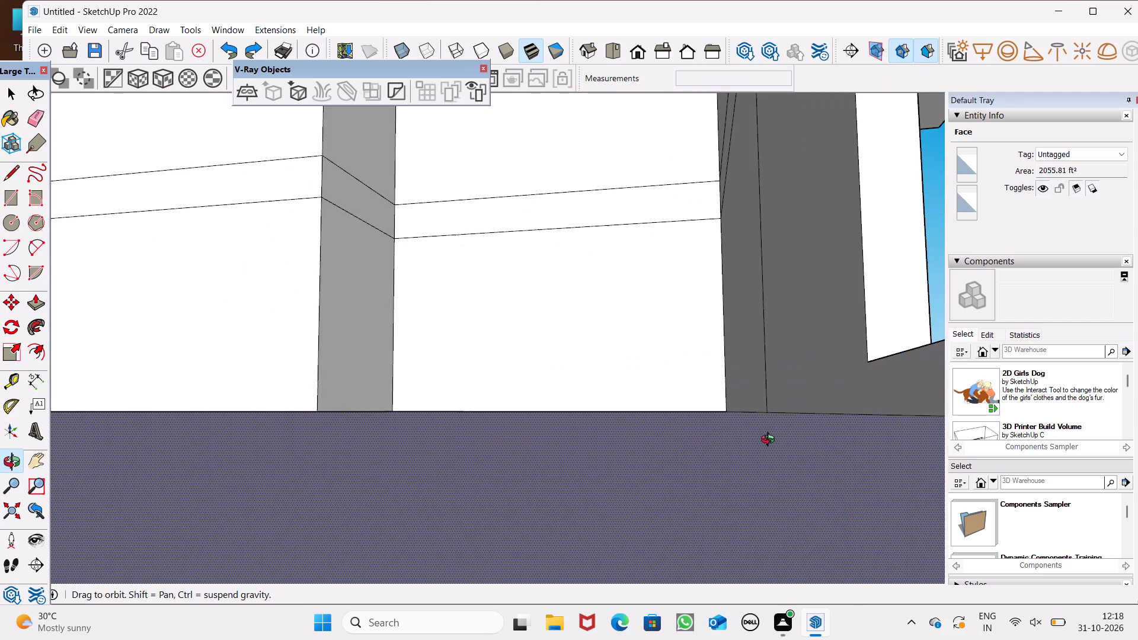
{"action": "middle_click_drag", "start_coordinate": [771, 441], "coordinate": [768, 444]}
{"action": "left_click", "coordinate": [37, 117]}
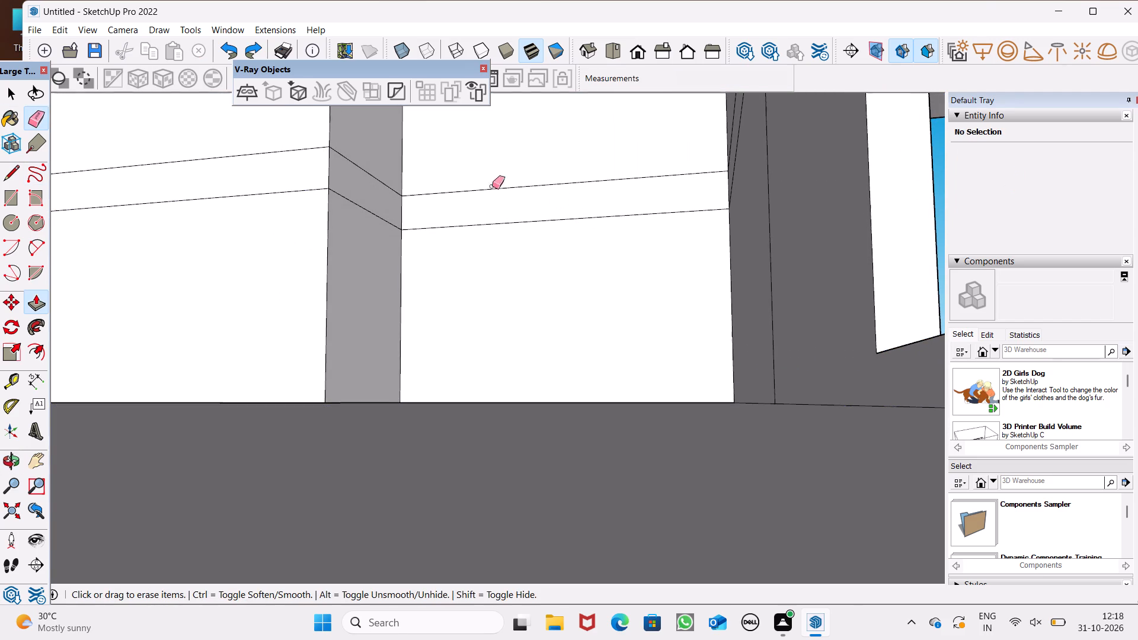
{"action": "left_click_drag", "start_coordinate": [781, 293], "coordinate": [767, 300]}
Push the copied rectangle 6" through the front wall to cut the second opening.
{"action": "middle_click_drag", "start_coordinate": [787, 356], "coordinate": [688, 401]}
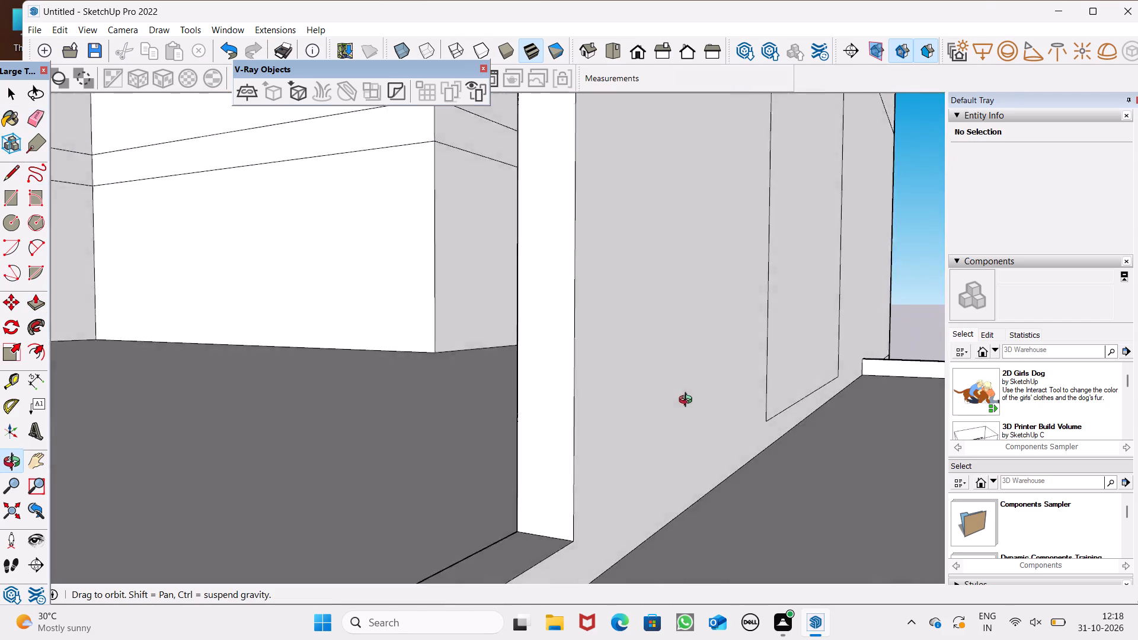
{"action": "middle_click_drag", "start_coordinate": [688, 401], "coordinate": [569, 389]}
{"action": "scroll", "coordinate": [570, 348], "scroll_direction": "down", "scroll_amount": 7}
{"action": "scroll", "coordinate": [446, 344], "scroll_direction": "down", "scroll_amount": 7}
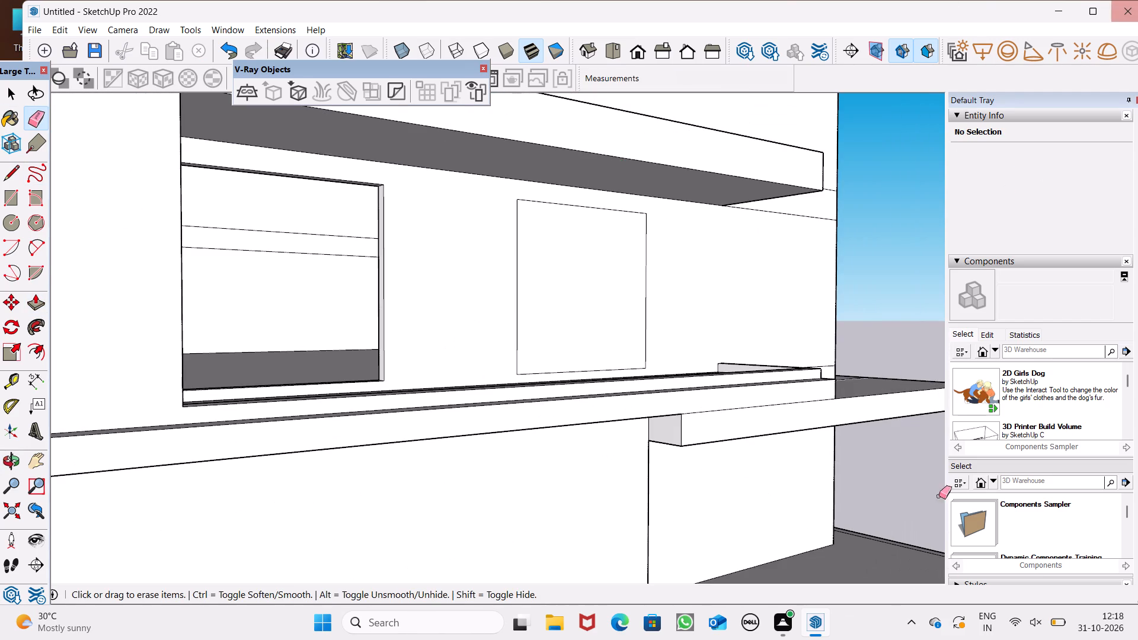
{"action": "scroll", "coordinate": [945, 577], "scroll_direction": "down", "scroll_amount": 4}
{"action": "scroll", "coordinate": [868, 594], "scroll_direction": "down", "scroll_amount": 2}
{"action": "scroll", "coordinate": [686, 440], "scroll_direction": "down", "scroll_amount": 3}
{"action": "middle_click_drag", "start_coordinate": [743, 409], "coordinate": [544, 437]}
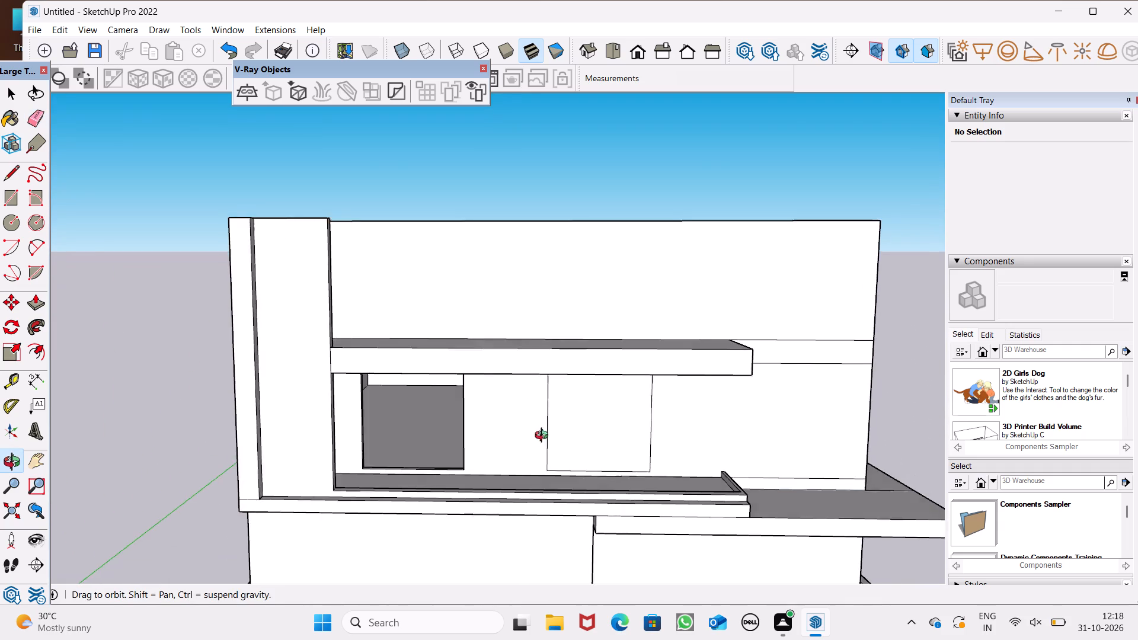
{"action": "middle_click_drag", "start_coordinate": [544, 437], "coordinate": [541, 436]}
{"action": "scroll", "coordinate": [552, 441], "scroll_direction": "up", "scroll_amount": 4}
{"action": "scroll", "coordinate": [593, 491], "scroll_direction": "down", "scroll_amount": 3}
{"action": "middle_click_drag", "start_coordinate": [613, 516], "coordinate": [543, 463]}
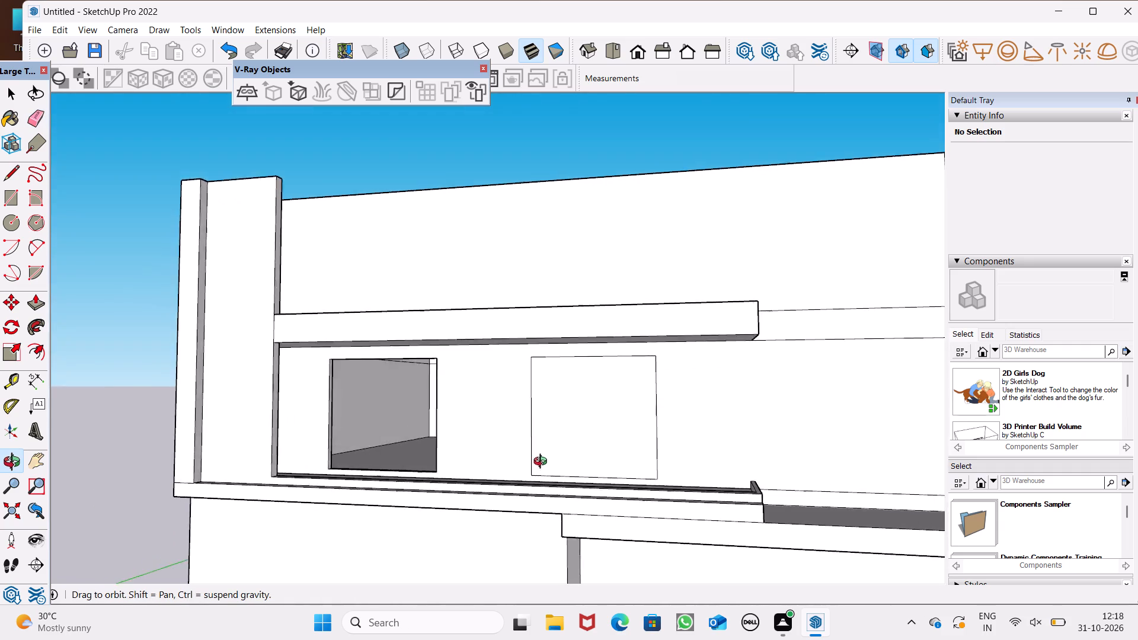
{"action": "middle_click_drag", "start_coordinate": [543, 463], "coordinate": [564, 494]}
{"action": "scroll", "coordinate": [727, 470], "scroll_direction": "down", "scroll_amount": 2}
{"action": "middle_click_drag", "start_coordinate": [720, 496], "coordinate": [742, 474]}
{"action": "scroll", "coordinate": [661, 463], "scroll_direction": "up", "scroll_amount": 2}
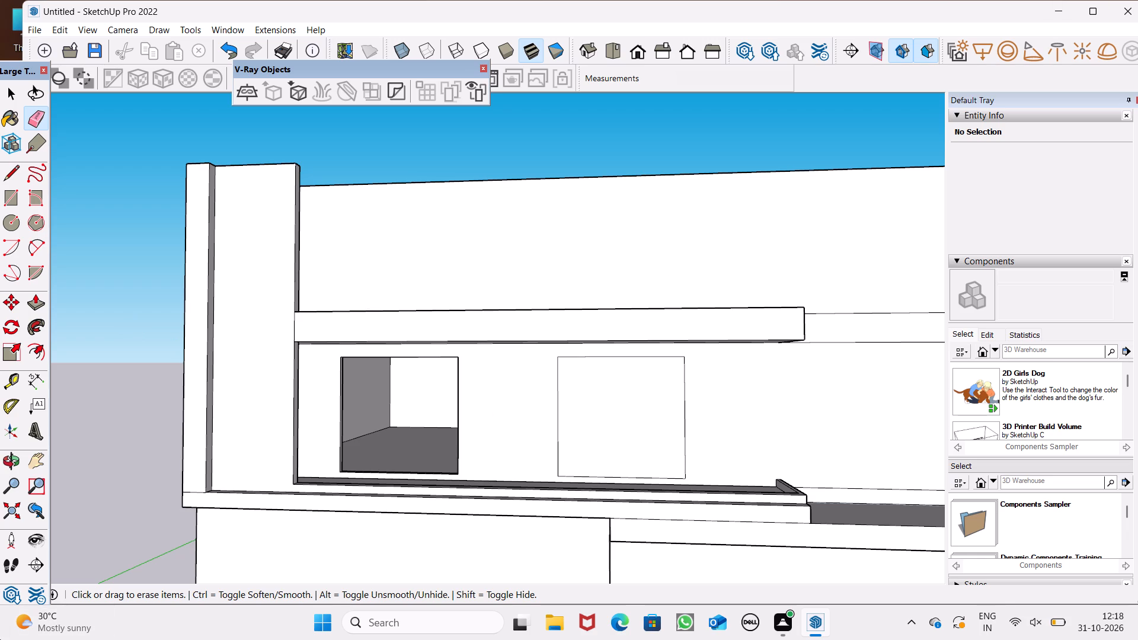
{"action": "left_click", "coordinate": [35, 302]}
{"action": "scroll", "coordinate": [234, 385], "scroll_direction": "down", "scroll_amount": 3}
{"action": "scroll", "coordinate": [580, 460], "scroll_direction": "up", "scroll_amount": 4}
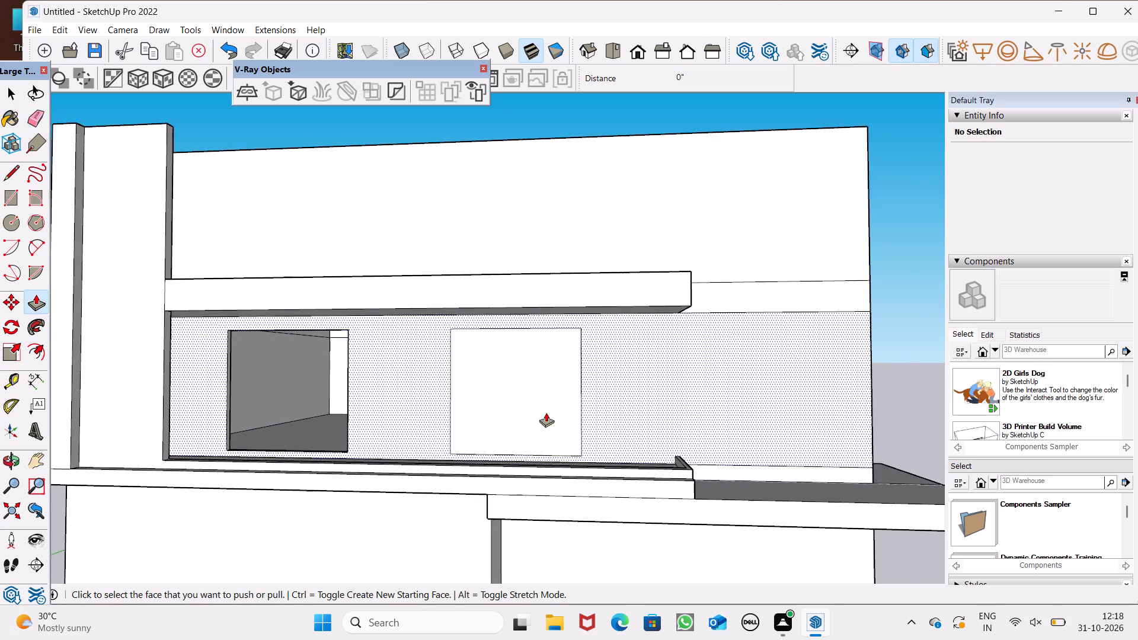
{"action": "scroll", "coordinate": [535, 396], "scroll_direction": "down", "scroll_amount": 5}
{"action": "middle_click_drag", "start_coordinate": [563, 430], "coordinate": [559, 523]}
{"action": "scroll", "coordinate": [471, 462], "scroll_direction": "up", "scroll_amount": 5}
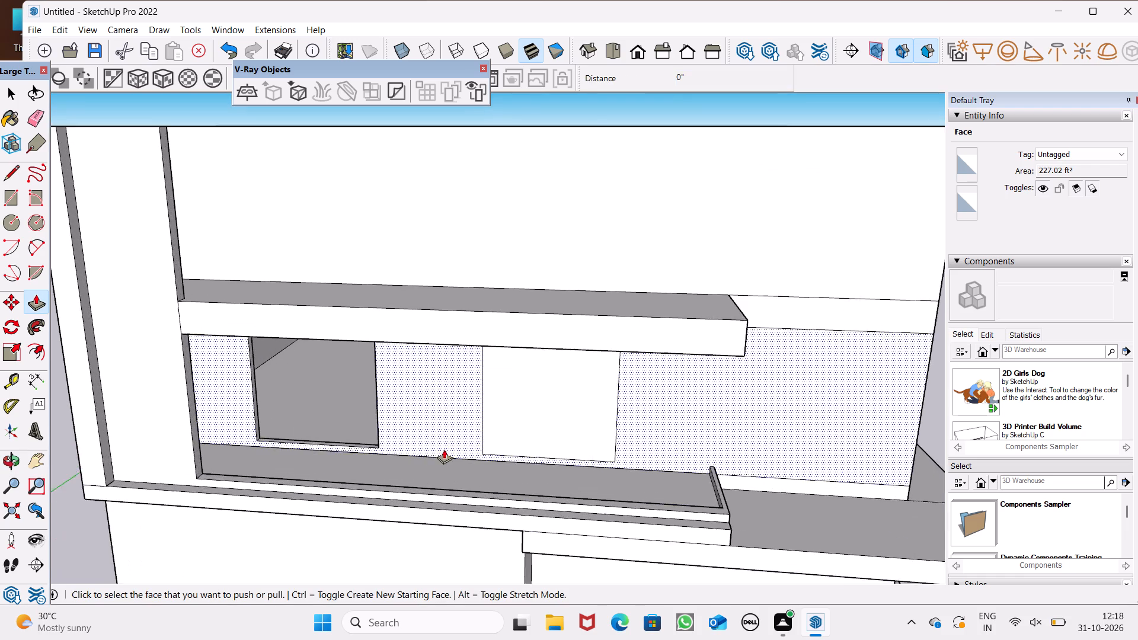
{"action": "scroll", "coordinate": [513, 449], "scroll_direction": "up", "scroll_amount": 5}
{"action": "left_click_drag", "start_coordinate": [497, 453], "coordinate": [568, 424]}
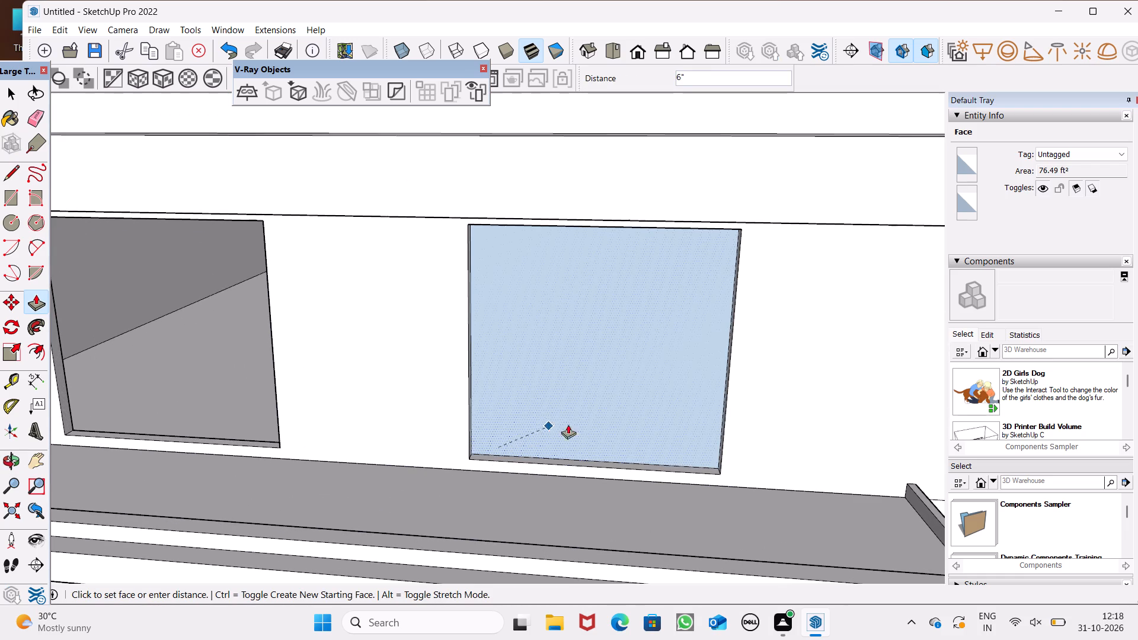
{"action": "left_click_drag", "start_coordinate": [568, 424], "coordinate": [619, 386]}
Examine the two openings together with the ledge floor and curb beneath the canopy.
{"action": "scroll", "coordinate": [552, 404], "scroll_direction": "down", "scroll_amount": 3}
{"action": "middle_click_drag", "start_coordinate": [550, 462], "coordinate": [325, 382]}
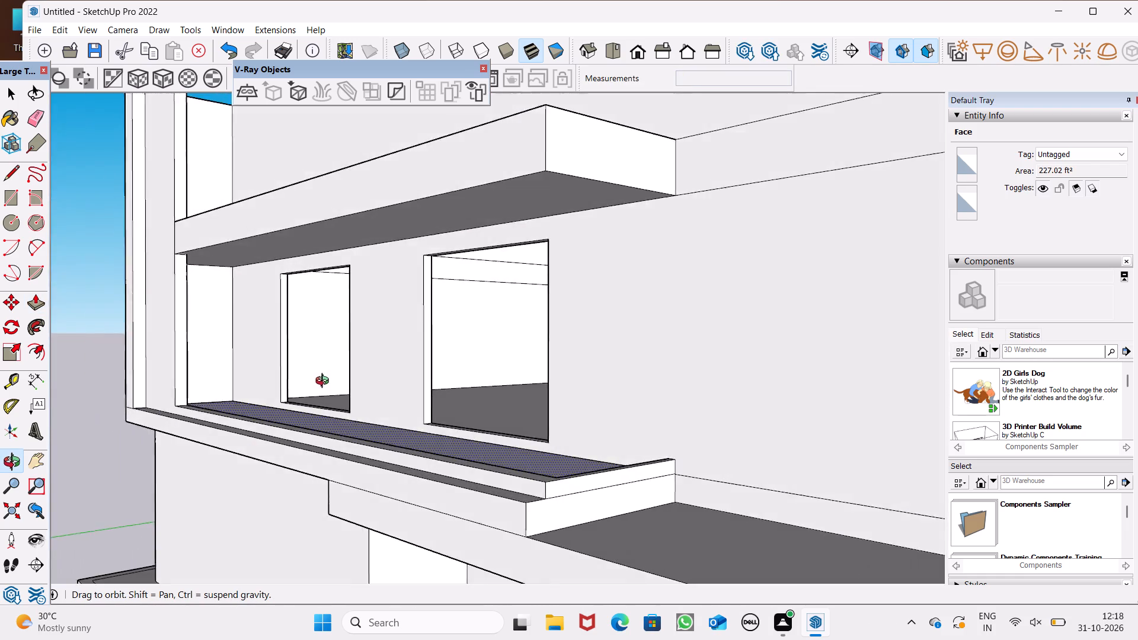
{"action": "middle_click_drag", "start_coordinate": [325, 382], "coordinate": [540, 418]}
{"action": "scroll", "coordinate": [265, 436], "scroll_direction": "up", "scroll_amount": 2}
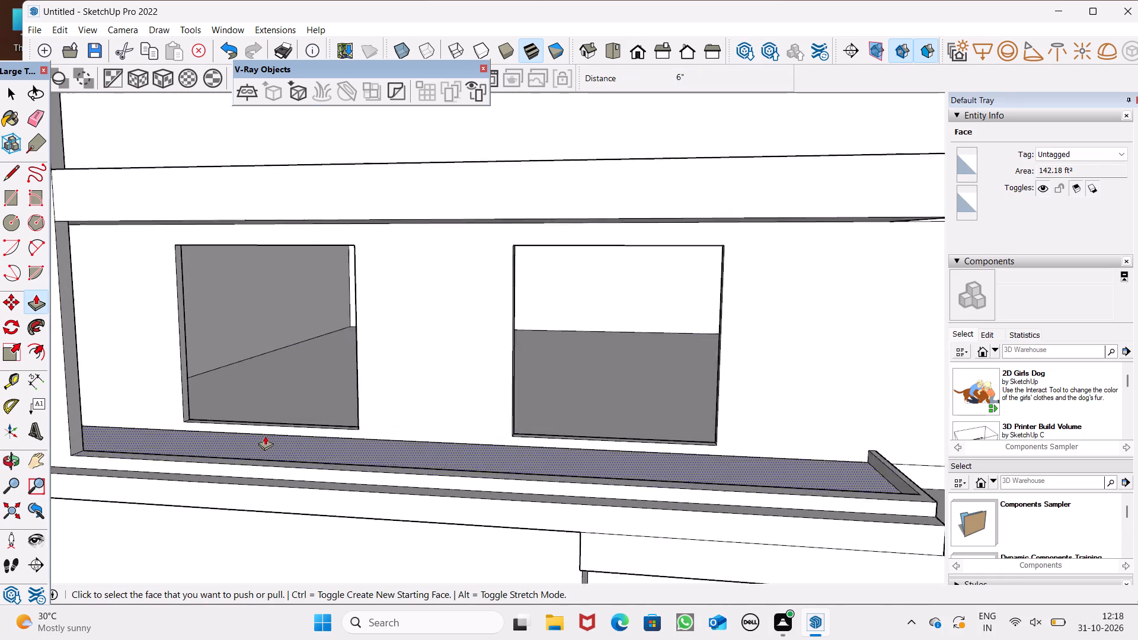
{"action": "scroll", "coordinate": [265, 436], "scroll_direction": "up", "scroll_amount": 2}
{"action": "scroll", "coordinate": [270, 431], "scroll_direction": "down", "scroll_amount": 4}
{"action": "middle_click_drag", "start_coordinate": [338, 444], "coordinate": [370, 530]}
{"action": "scroll", "coordinate": [375, 539], "scroll_direction": "down", "scroll_amount": 1}
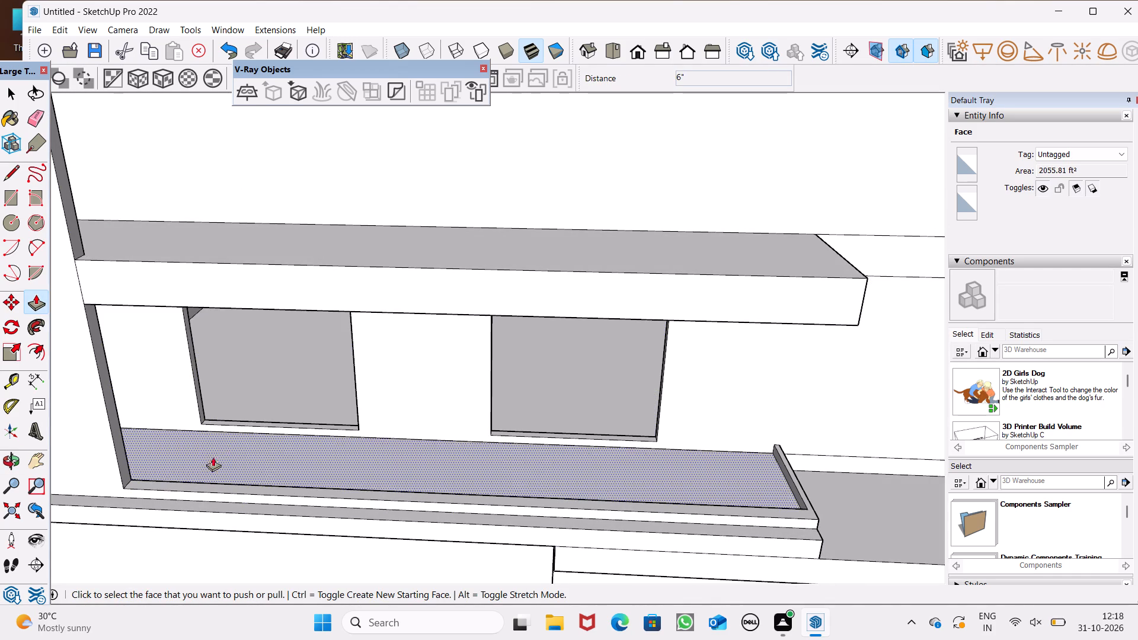
{"action": "middle_click_drag", "start_coordinate": [276, 433], "coordinate": [275, 433]}
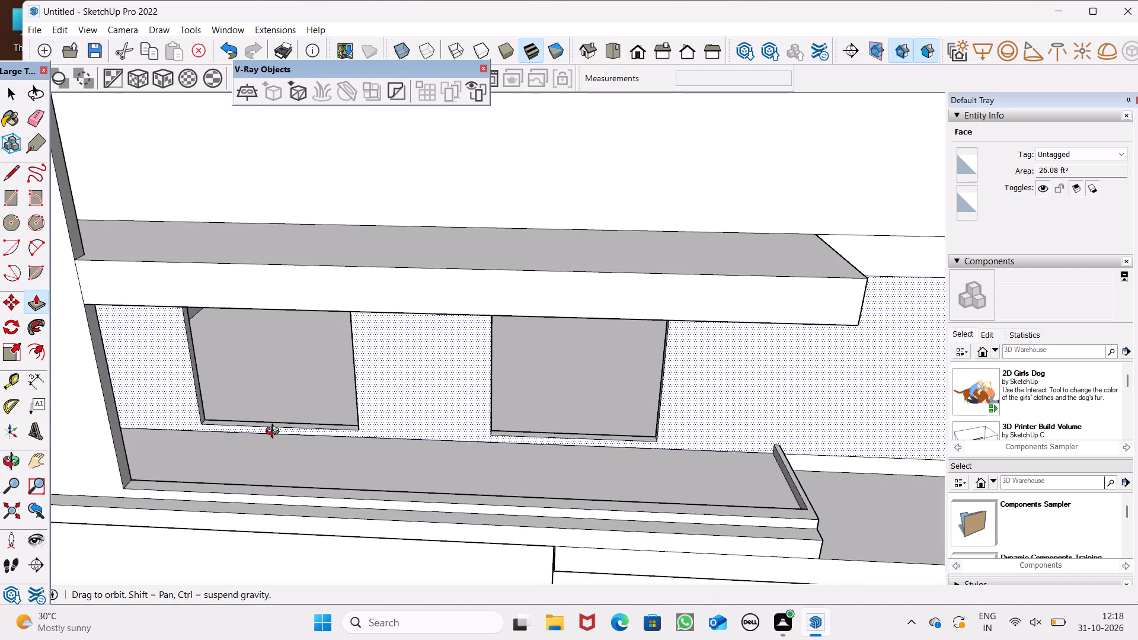
{"action": "middle_click_drag", "start_coordinate": [275, 433], "coordinate": [325, 484]}
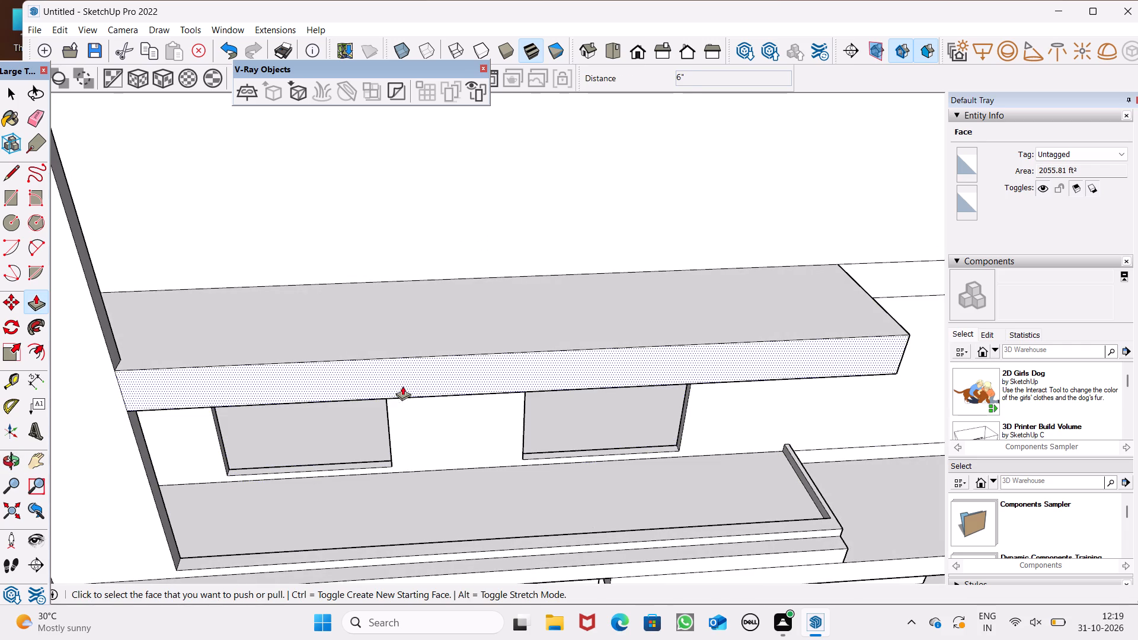
Lower the sill of the first lower opening in the front wall by about 4 3/16".
{"action": "scroll", "coordinate": [389, 373], "scroll_direction": "down", "scroll_amount": 7}
{"action": "scroll", "coordinate": [354, 428], "scroll_direction": "up", "scroll_amount": 12}
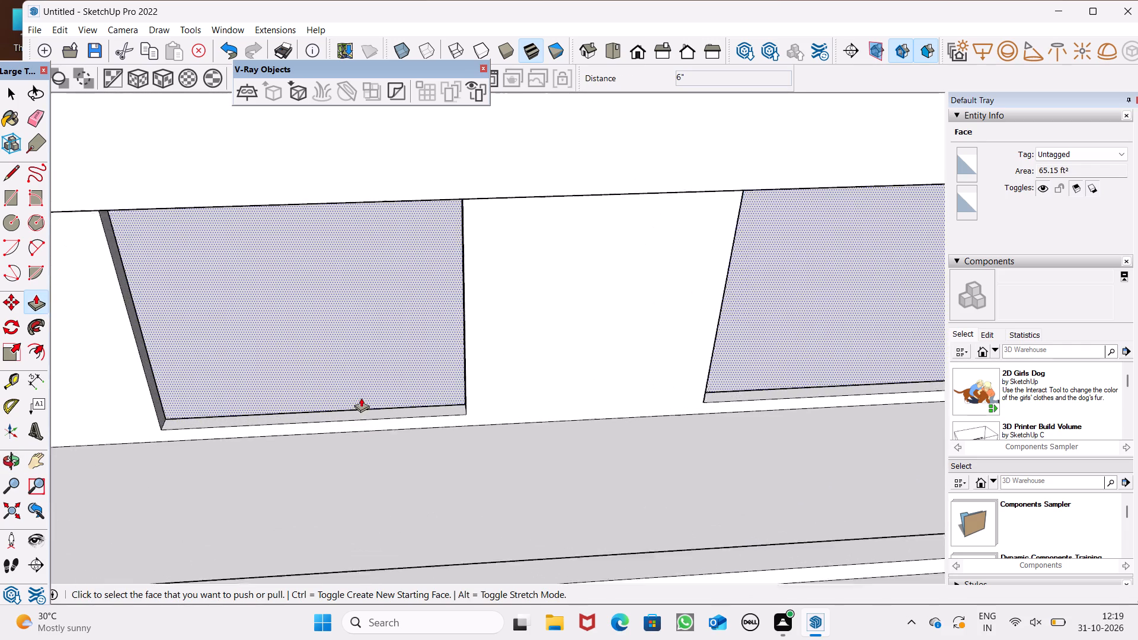
{"action": "scroll", "coordinate": [361, 398], "scroll_direction": "up", "scroll_amount": 2}
{"action": "scroll", "coordinate": [385, 416], "scroll_direction": "down", "scroll_amount": 4}
{"action": "scroll", "coordinate": [366, 440], "scroll_direction": "up", "scroll_amount": 4}
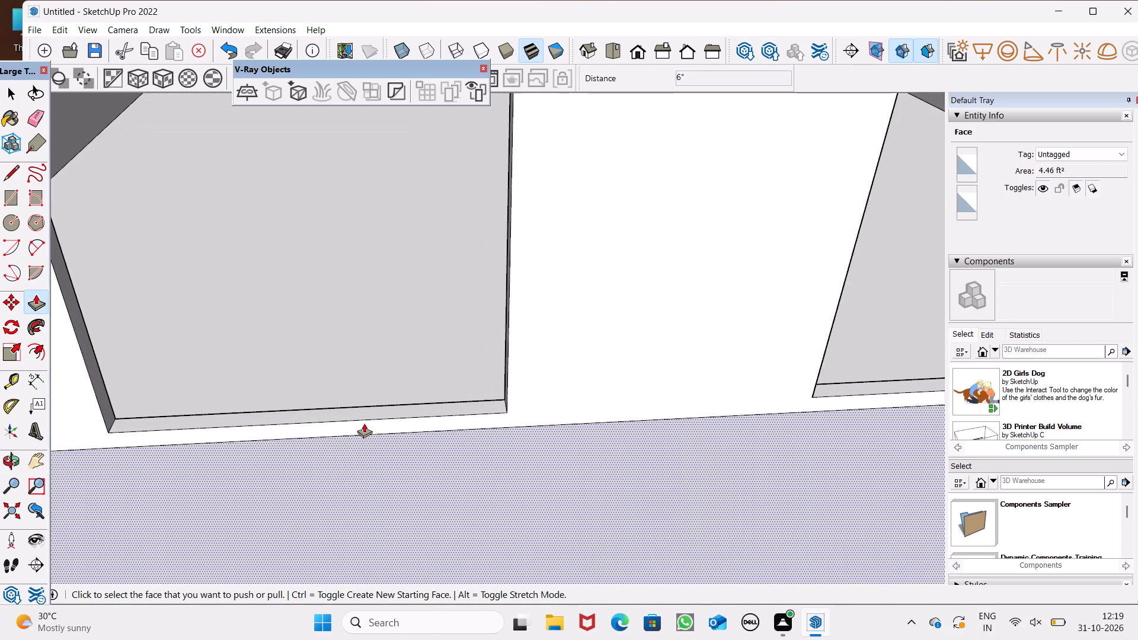
{"action": "left_click_drag", "start_coordinate": [361, 414], "coordinate": [369, 426]}
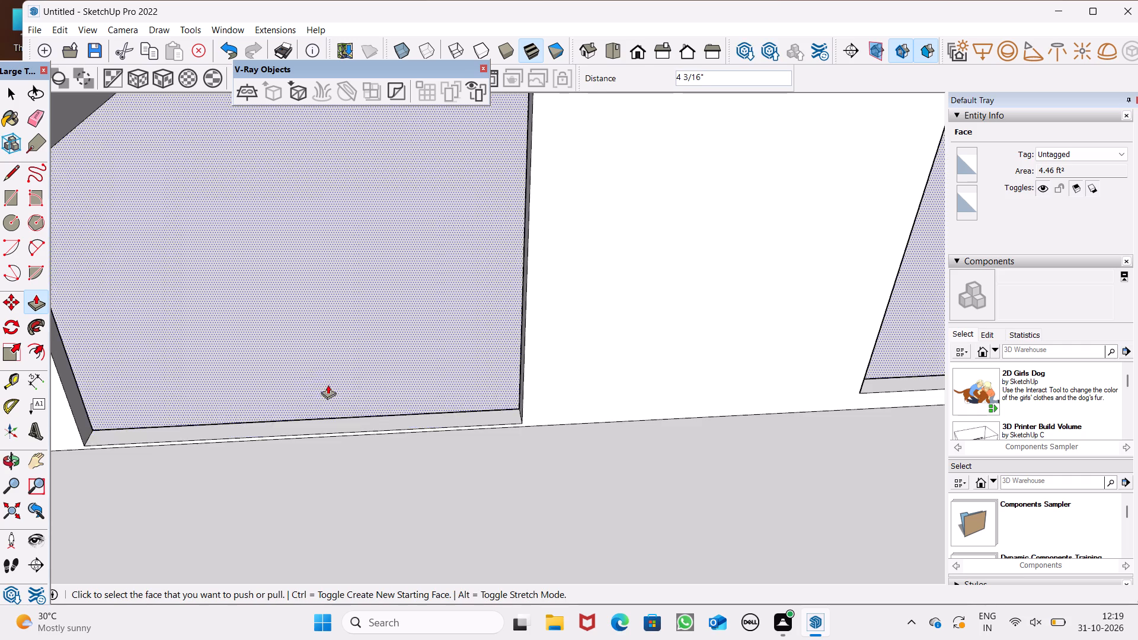
Lower the sill of the second opening by about 4 3/8", close to the ledge floor.
{"action": "scroll", "coordinate": [310, 374], "scroll_direction": "down", "scroll_amount": 5}
{"action": "middle_click_drag", "start_coordinate": [325, 399], "coordinate": [269, 367]}
{"action": "scroll", "coordinate": [769, 423], "scroll_direction": "up", "scroll_amount": 4}
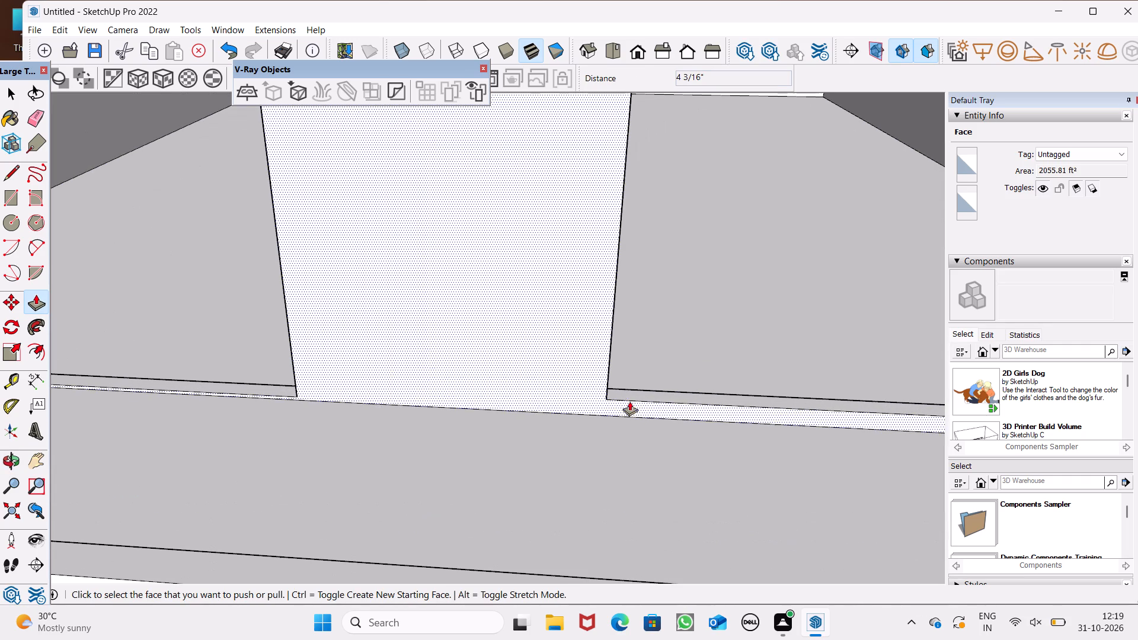
{"action": "left_click_drag", "start_coordinate": [625, 395], "coordinate": [624, 409]}
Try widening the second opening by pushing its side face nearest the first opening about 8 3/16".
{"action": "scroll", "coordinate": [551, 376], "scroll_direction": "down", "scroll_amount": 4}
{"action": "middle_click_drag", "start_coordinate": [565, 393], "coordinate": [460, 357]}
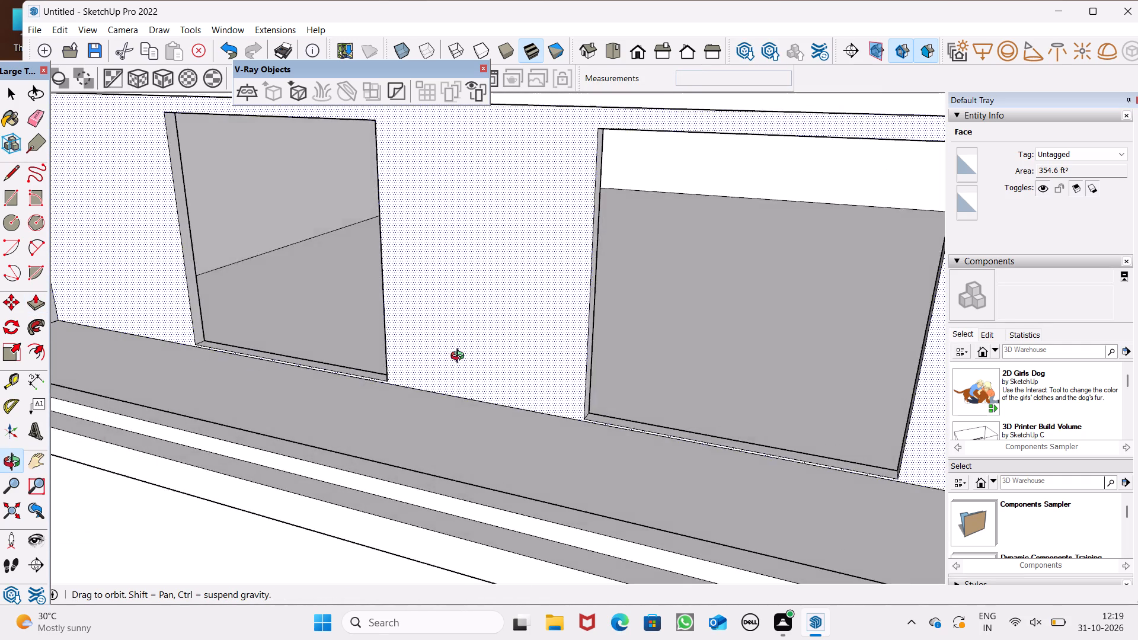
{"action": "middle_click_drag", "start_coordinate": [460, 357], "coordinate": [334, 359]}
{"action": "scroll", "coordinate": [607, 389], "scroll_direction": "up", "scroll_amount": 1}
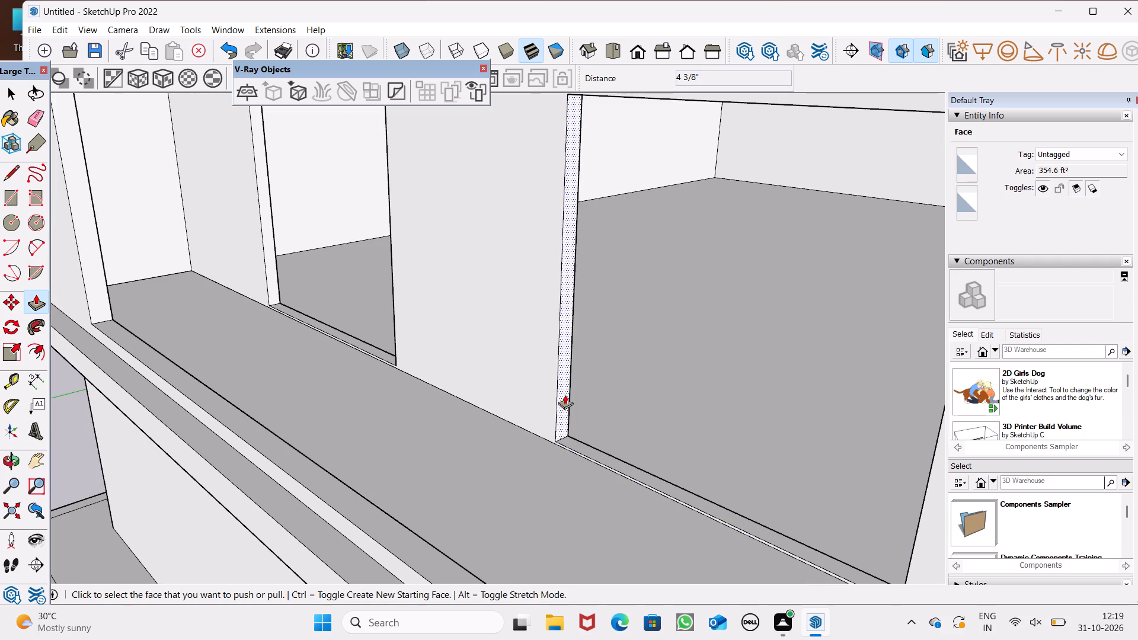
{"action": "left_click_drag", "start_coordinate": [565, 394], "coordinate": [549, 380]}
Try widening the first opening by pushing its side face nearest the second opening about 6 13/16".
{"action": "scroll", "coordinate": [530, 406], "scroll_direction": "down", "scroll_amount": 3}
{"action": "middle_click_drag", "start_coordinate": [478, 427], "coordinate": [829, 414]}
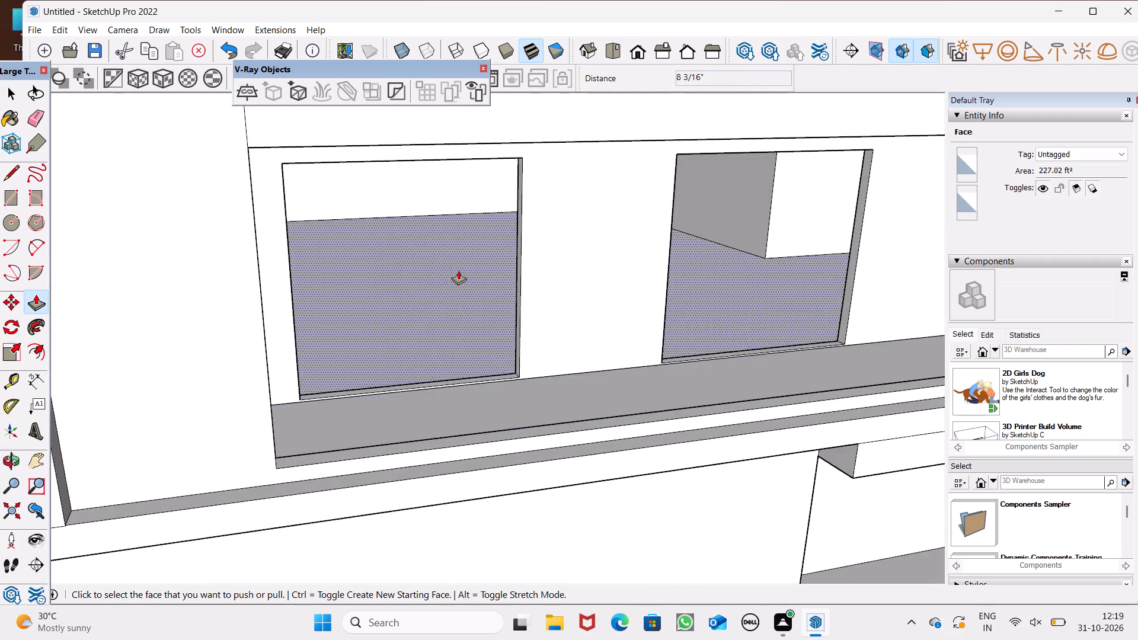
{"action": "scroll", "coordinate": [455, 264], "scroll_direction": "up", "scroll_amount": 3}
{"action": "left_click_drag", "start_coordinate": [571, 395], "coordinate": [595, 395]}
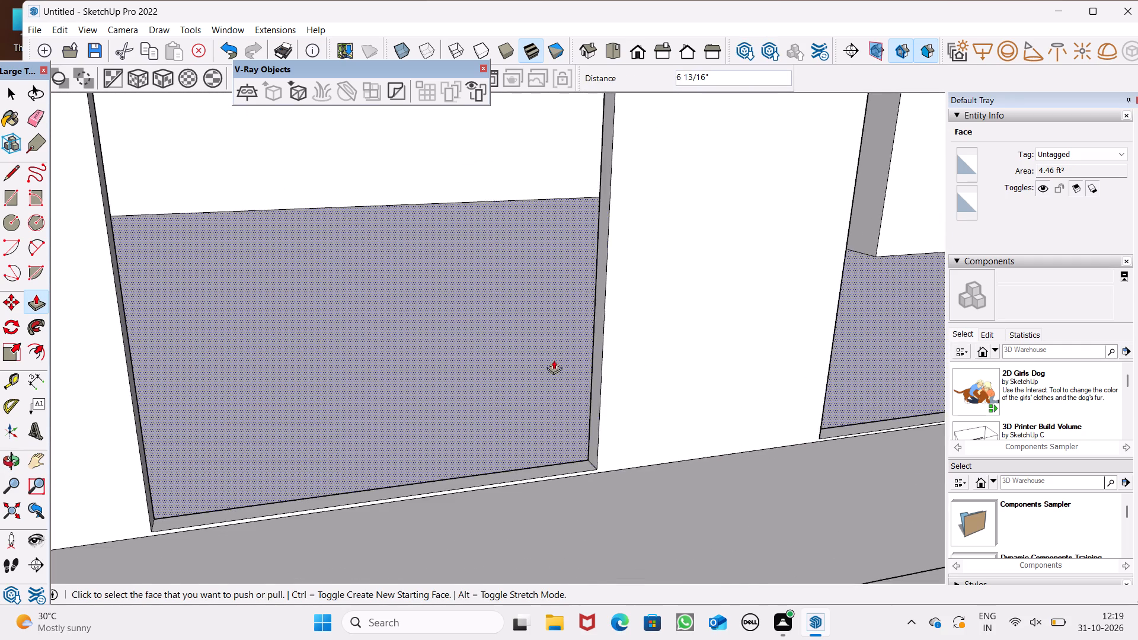
Examine the widened openings against the whole front of the building from several heights.
{"action": "scroll", "coordinate": [550, 347], "scroll_direction": "down", "scroll_amount": 6}
{"action": "middle_click_drag", "start_coordinate": [635, 389], "coordinate": [572, 368]}
{"action": "scroll", "coordinate": [573, 351], "scroll_direction": "down", "scroll_amount": 5}
{"action": "scroll", "coordinate": [549, 417], "scroll_direction": "down", "scroll_amount": 5}
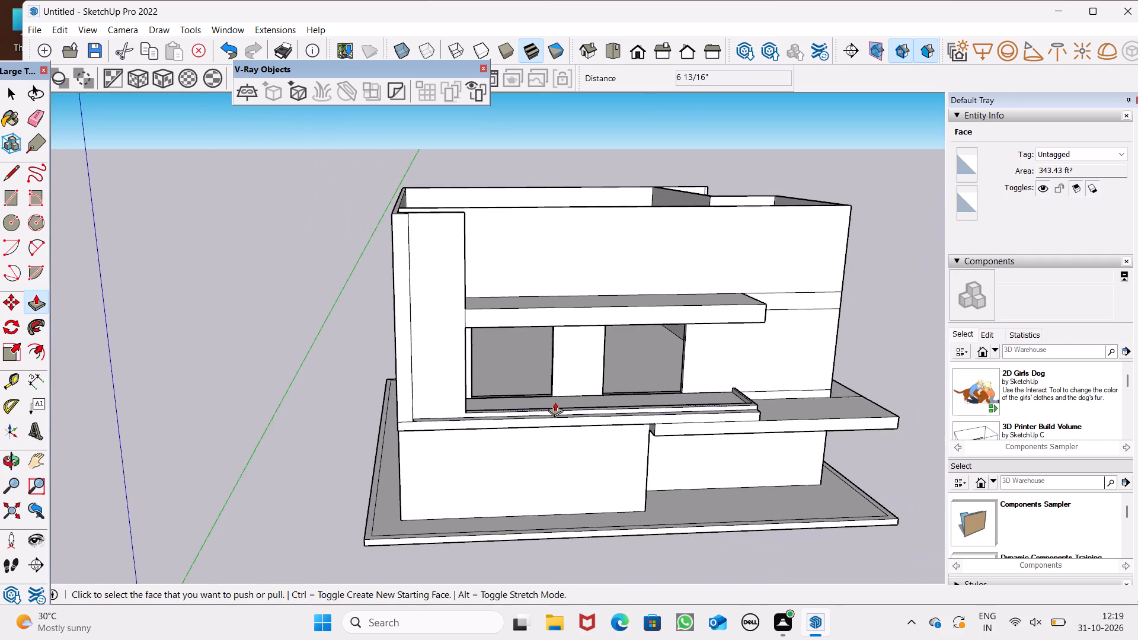
{"action": "middle_click_drag", "start_coordinate": [555, 396], "coordinate": [472, 324]}
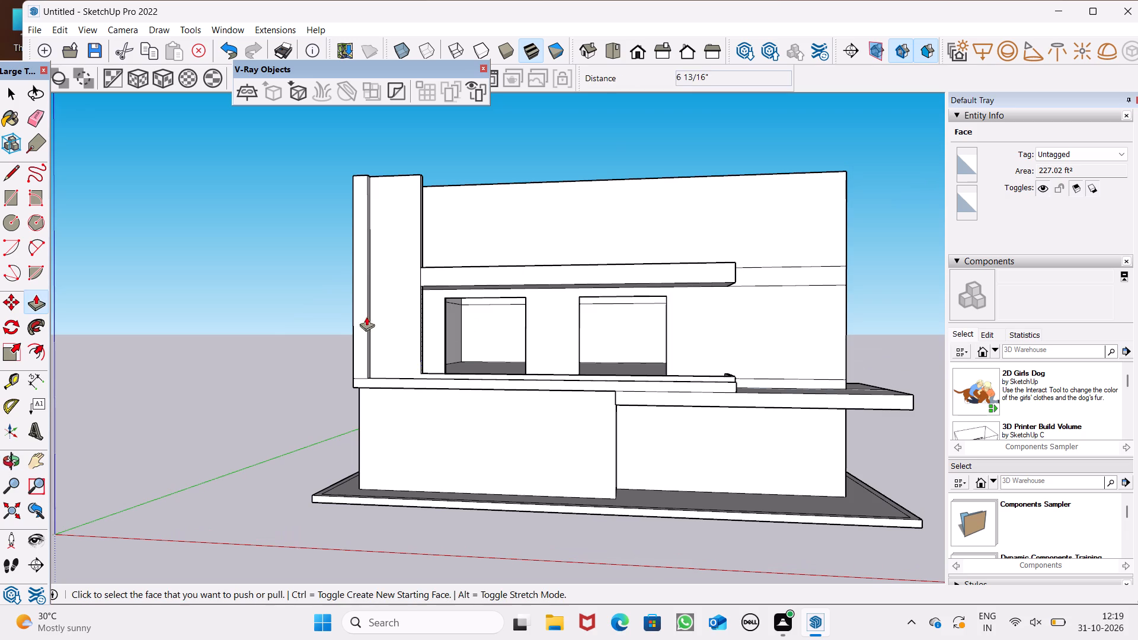
{"action": "key", "text": "space"}
{"action": "left_click", "coordinate": [213, 312]}
{"action": "scroll", "coordinate": [250, 340], "scroll_direction": "down", "scroll_amount": 3}
{"action": "middle_click_drag", "start_coordinate": [357, 364], "coordinate": [400, 389]}
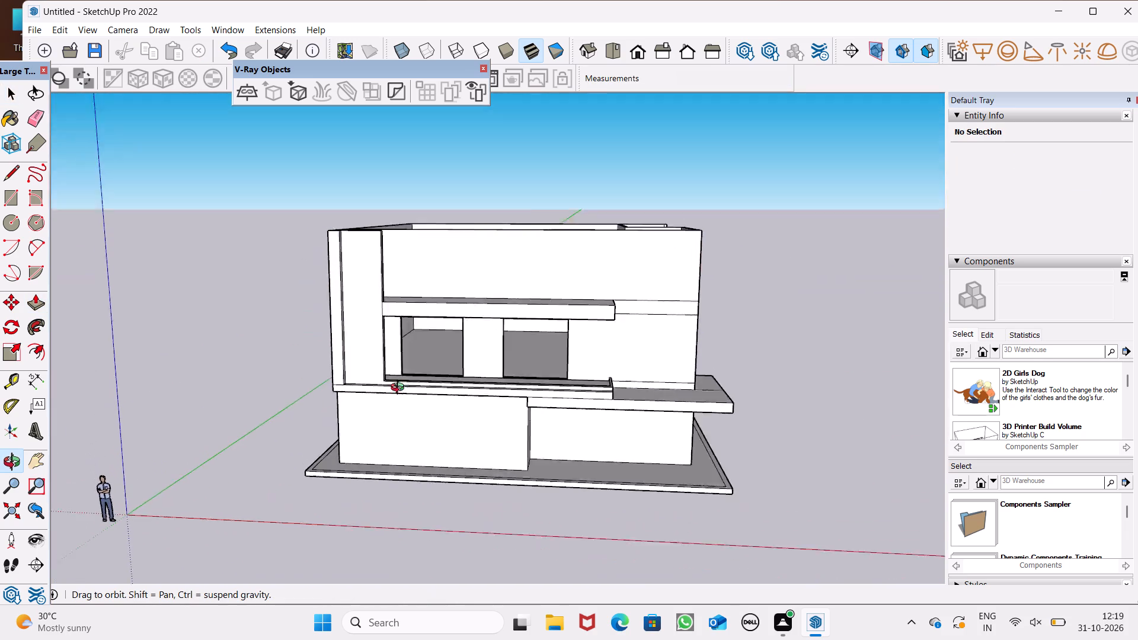
{"action": "middle_click_drag", "start_coordinate": [400, 389], "coordinate": [404, 376]}
{"action": "scroll", "coordinate": [345, 360], "scroll_direction": "down", "scroll_amount": 1}
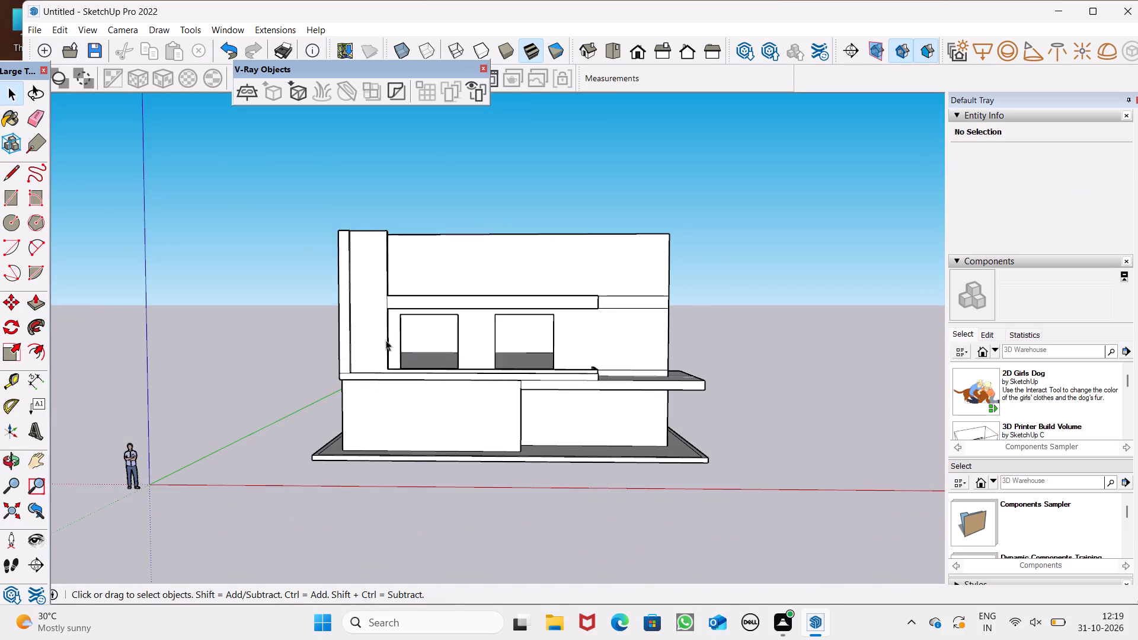
{"action": "middle_click_drag", "start_coordinate": [379, 370], "coordinate": [369, 415]}
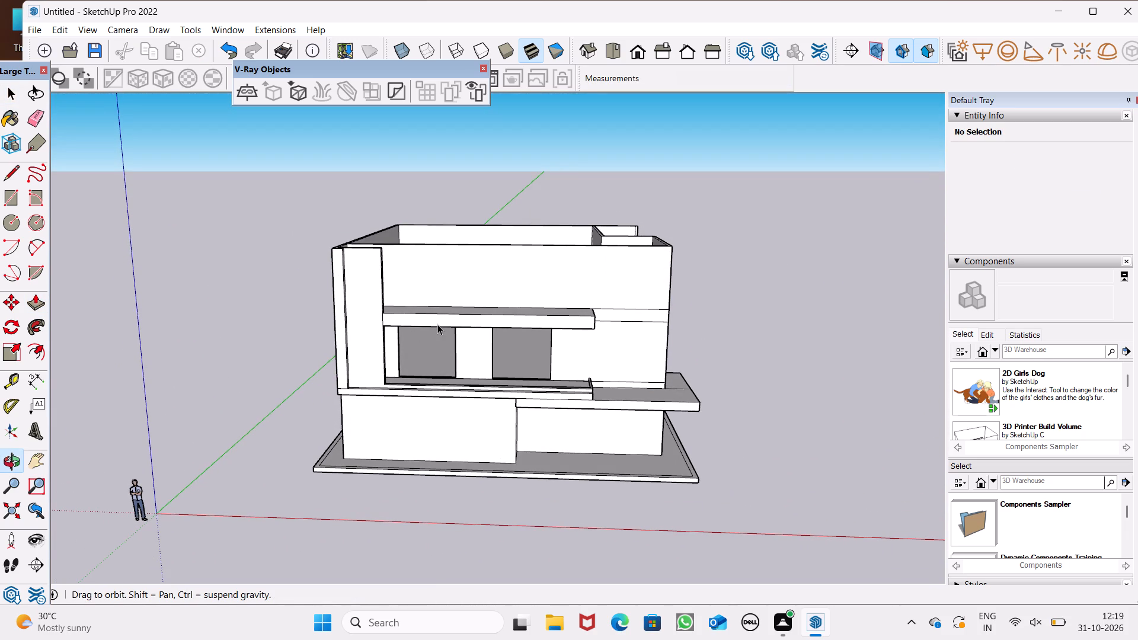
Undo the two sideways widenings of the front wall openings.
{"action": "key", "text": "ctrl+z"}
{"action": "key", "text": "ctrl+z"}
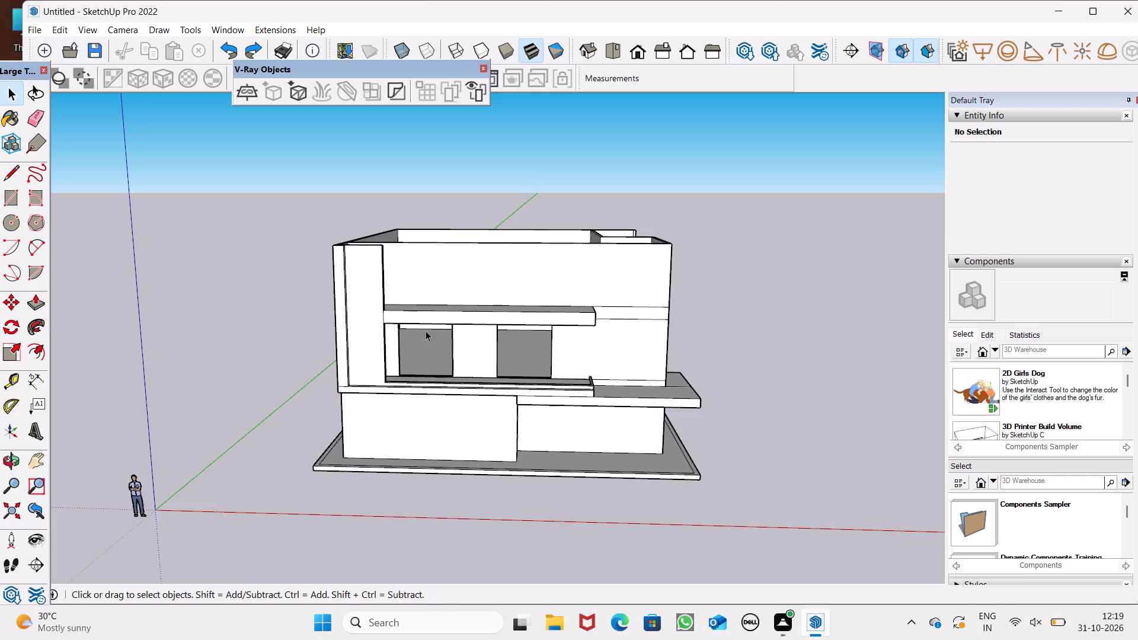
Widen the second lower opening slightly by pushing its side face nearest the first opening.
{"action": "middle_click_drag", "start_coordinate": [499, 392], "coordinate": [209, 413]}
{"action": "scroll", "coordinate": [551, 327], "scroll_direction": "down", "scroll_amount": 1}
{"action": "scroll", "coordinate": [482, 358], "scroll_direction": "up", "scroll_amount": 1}
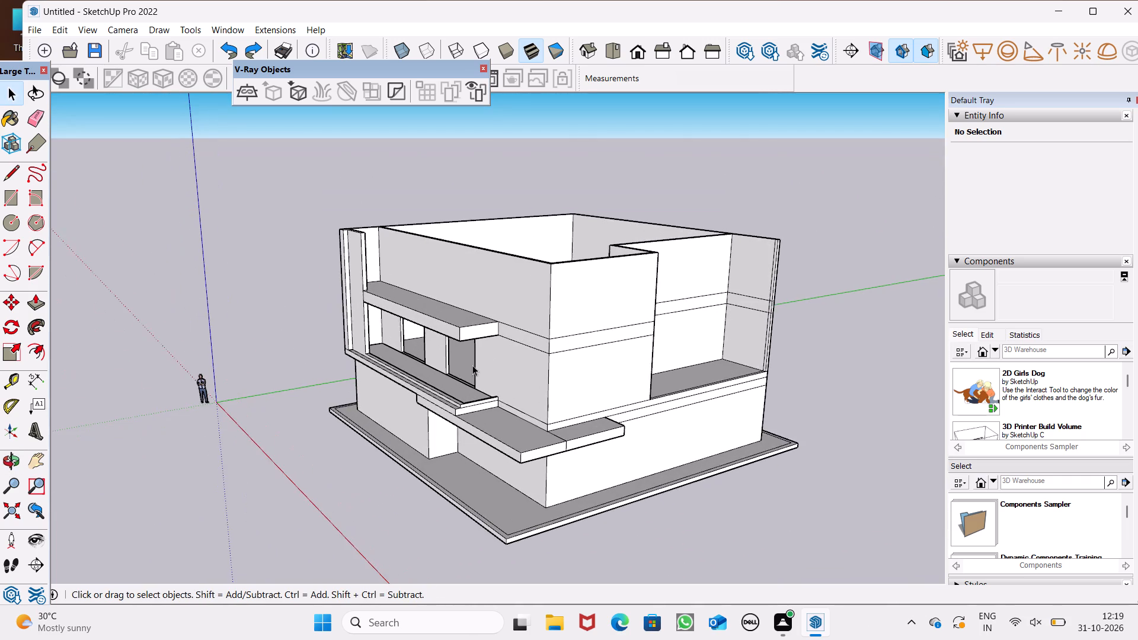
{"action": "scroll", "coordinate": [461, 369], "scroll_direction": "up", "scroll_amount": 9}
{"action": "left_click", "coordinate": [31, 308]}
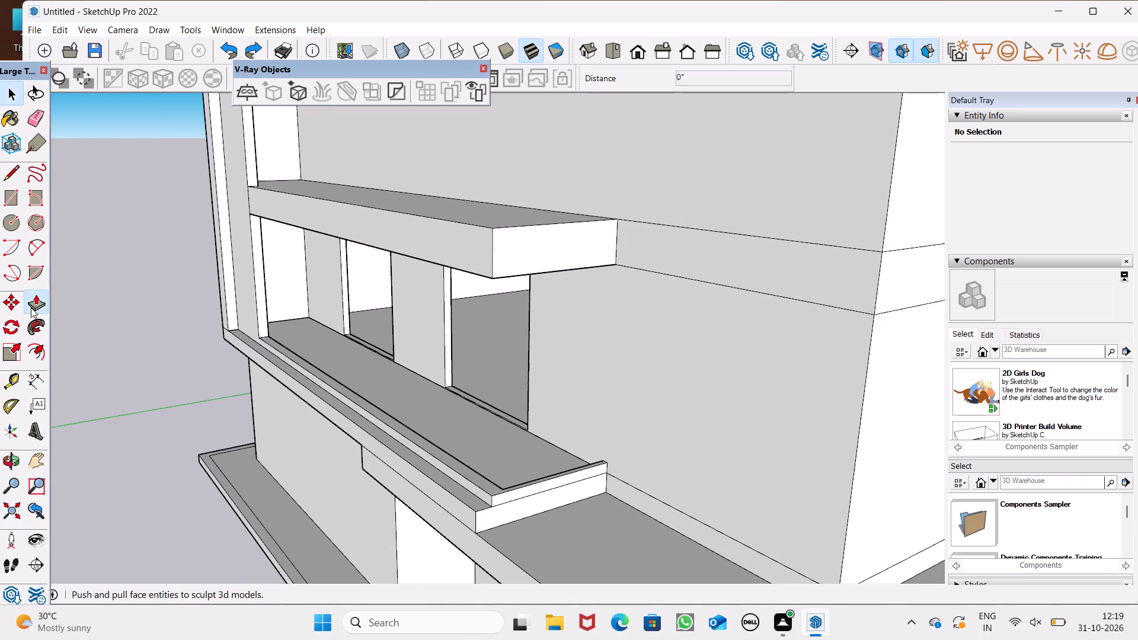
{"action": "scroll", "coordinate": [346, 348], "scroll_direction": "up", "scroll_amount": 5}
{"action": "left_click_drag", "start_coordinate": [509, 401], "coordinate": [502, 395]}
{"action": "scroll", "coordinate": [491, 401], "scroll_direction": "down", "scroll_amount": 4}
{"action": "middle_click_drag", "start_coordinate": [429, 443], "coordinate": [725, 416]}
{"action": "scroll", "coordinate": [321, 432], "scroll_direction": "down", "scroll_amount": 6}
{"action": "key", "text": "space"}
Draw a rectangle about 8' 6" by 8' on the front wall above the canopy, its base on the canopy's top.
{"action": "scroll", "coordinate": [220, 435], "scroll_direction": "down", "scroll_amount": 2}
{"action": "scroll", "coordinate": [324, 285], "scroll_direction": "up", "scroll_amount": 2}
{"action": "scroll", "coordinate": [319, 293], "scroll_direction": "down", "scroll_amount": 3}
{"action": "middle_click_drag", "start_coordinate": [337, 329], "coordinate": [343, 384]}
{"action": "scroll", "coordinate": [289, 305], "scroll_direction": "up", "scroll_amount": 5}
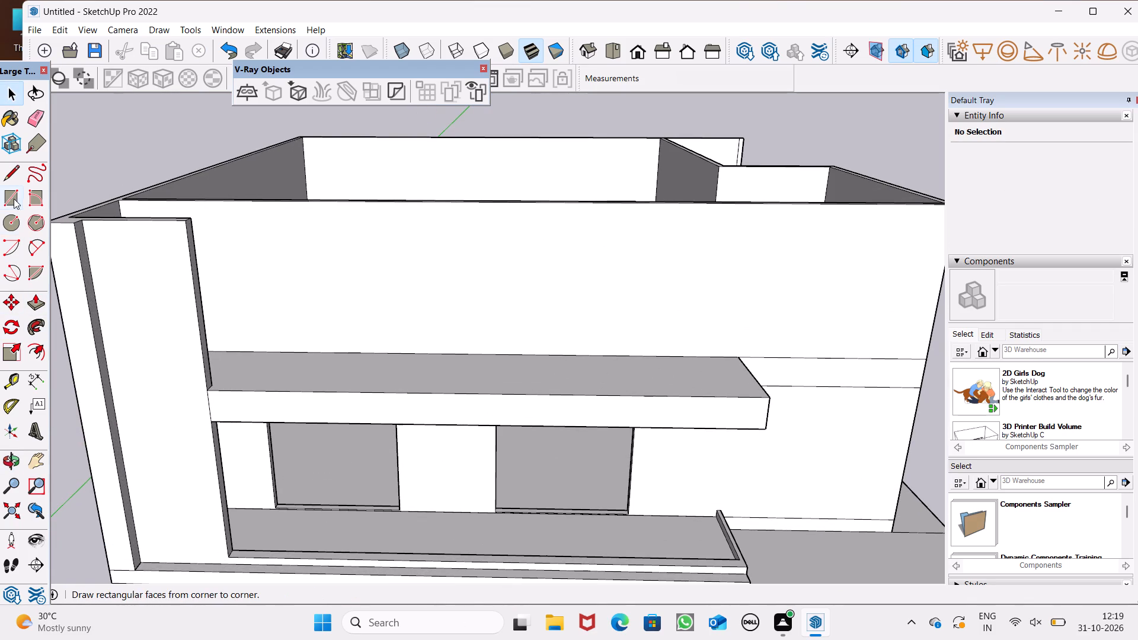
{"action": "left_click", "coordinate": [15, 195]}
{"action": "left_click", "coordinate": [260, 224]}
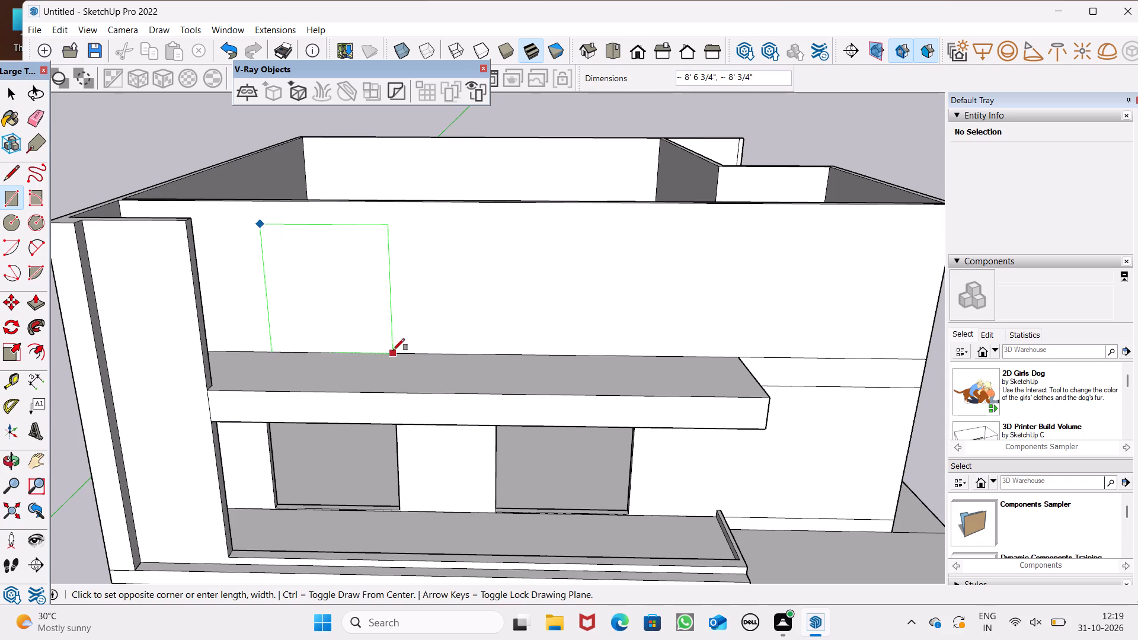
{"action": "left_click", "coordinate": [396, 350]}
{"action": "key", "text": "space"}
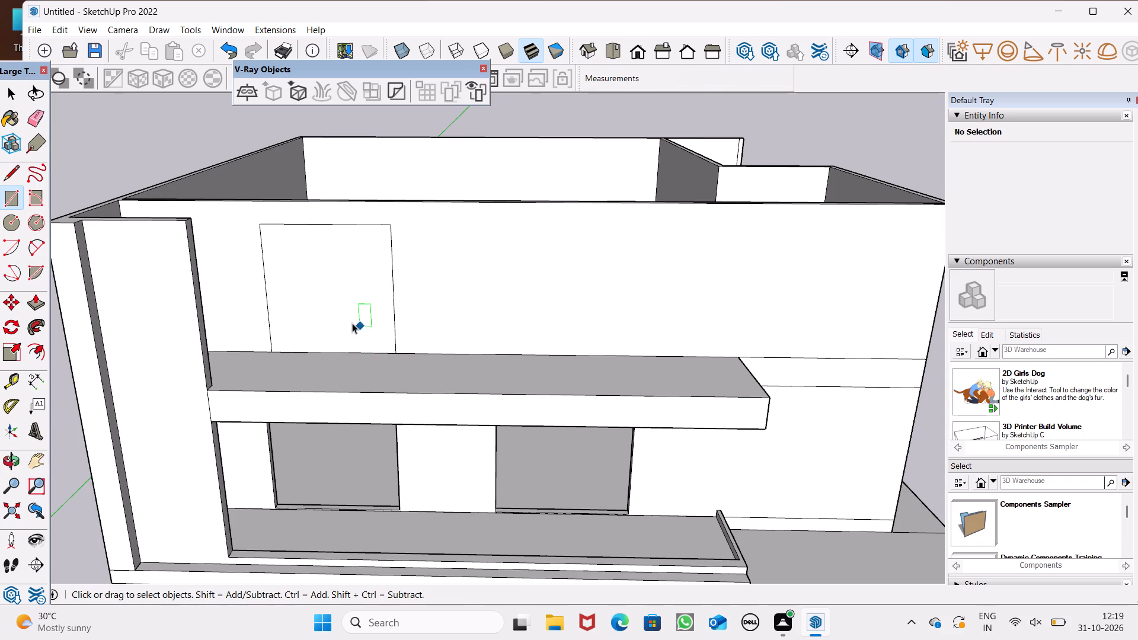
Move the new rectangle with its edges about 6" sideways along the front wall toward the tall framed panel.
{"action": "double_click", "coordinate": [351, 322]}
{"action": "key", "text": "m"}
{"action": "key", "text": "Return"}
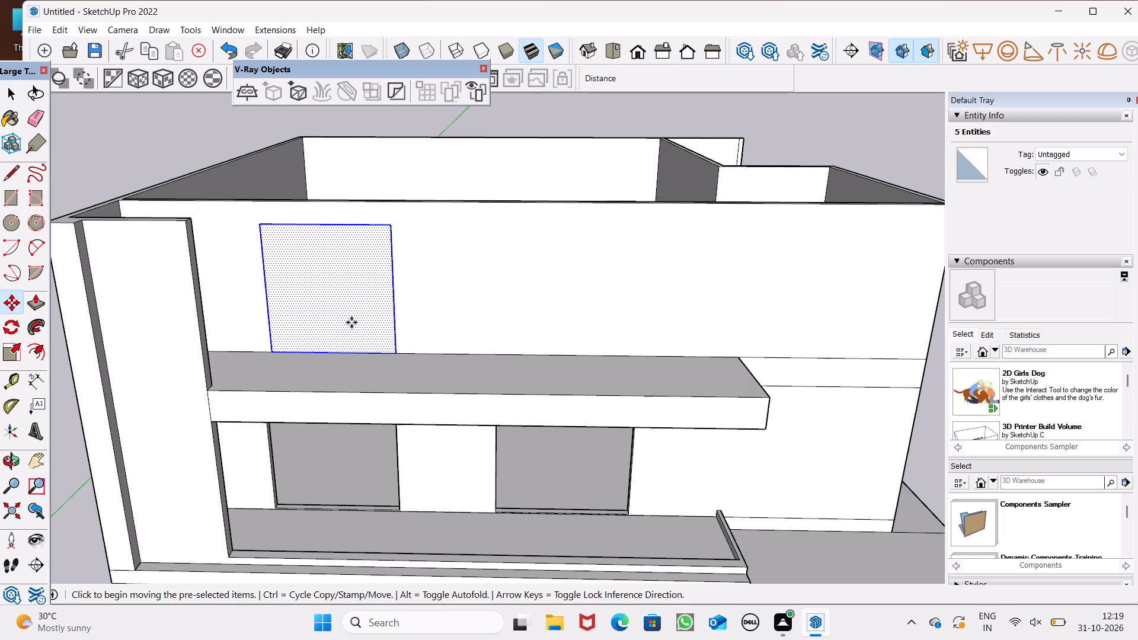
{"action": "left_click_drag", "start_coordinate": [337, 318], "coordinate": [330, 318]}
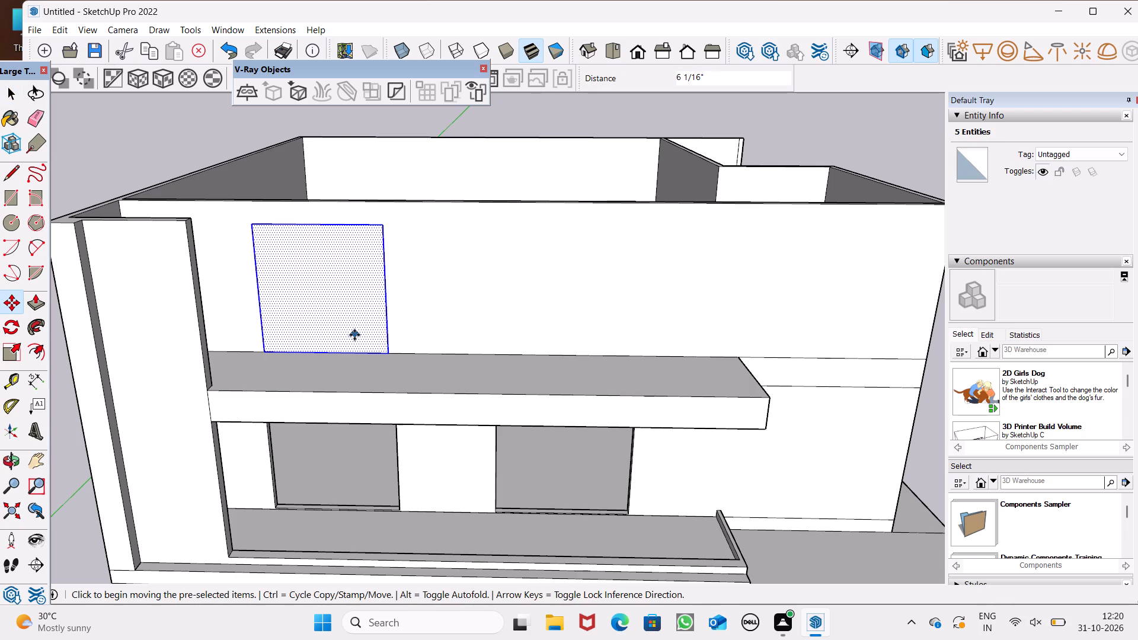
Copy the rectangle about 16' horizontally along the front wall, above the second lower opening.
{"action": "left_click_drag", "start_coordinate": [352, 337], "coordinate": [587, 343]}
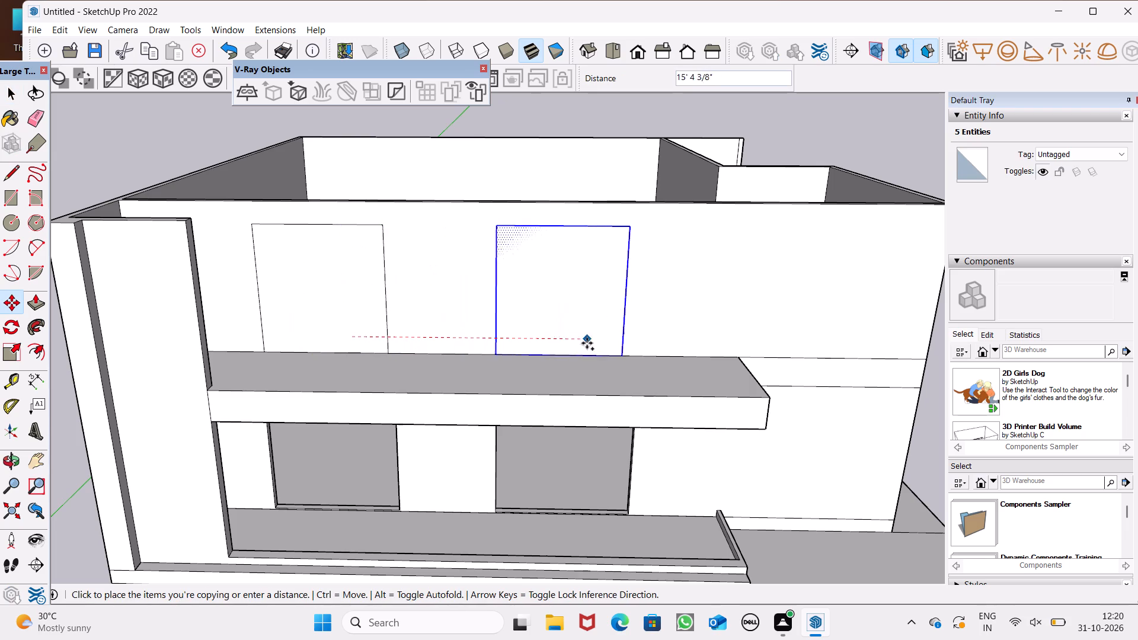
{"action": "left_click_drag", "start_coordinate": [587, 343], "coordinate": [596, 345]}
{"action": "scroll", "coordinate": [533, 334], "scroll_direction": "down", "scroll_amount": 5}
{"action": "key", "text": "space"}
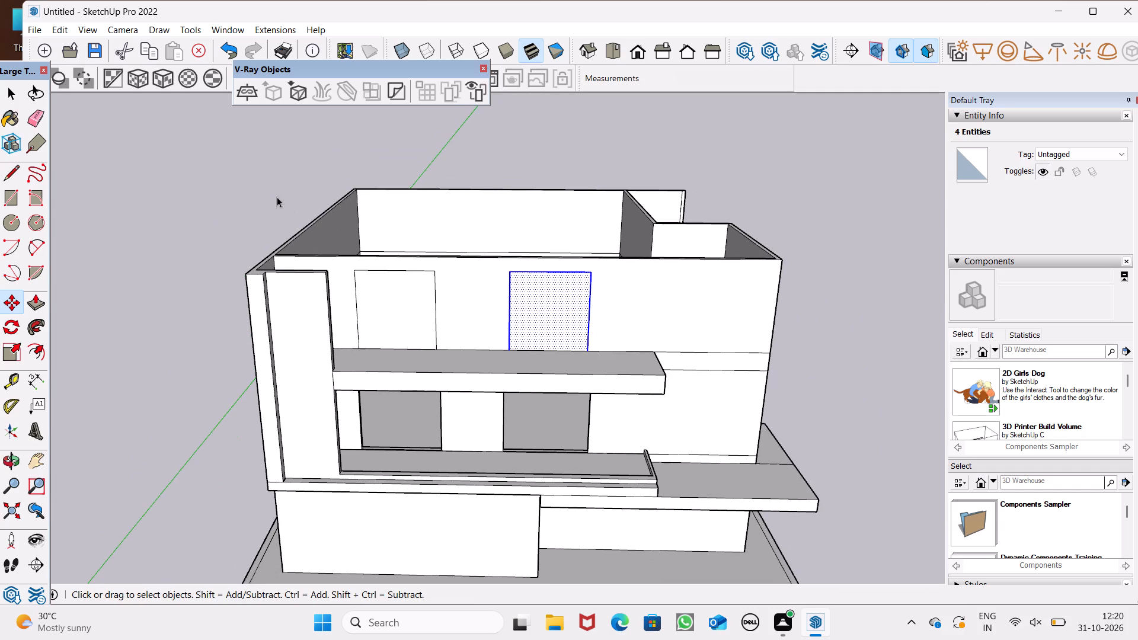
{"action": "left_click", "coordinate": [277, 197]}
{"action": "scroll", "coordinate": [383, 303], "scroll_direction": "down", "scroll_amount": 1}
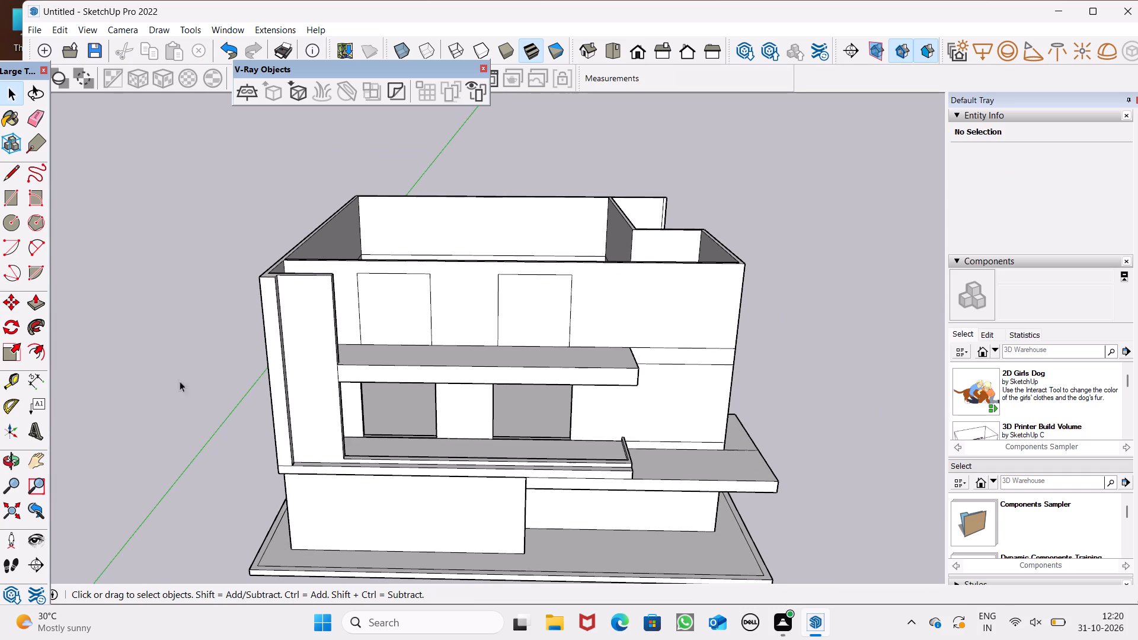
Push the original upper rectangle 6" through the front wall to cut the first upper opening.
{"action": "left_click", "coordinate": [34, 303]}
{"action": "scroll", "coordinate": [440, 364], "scroll_direction": "up", "scroll_amount": 4}
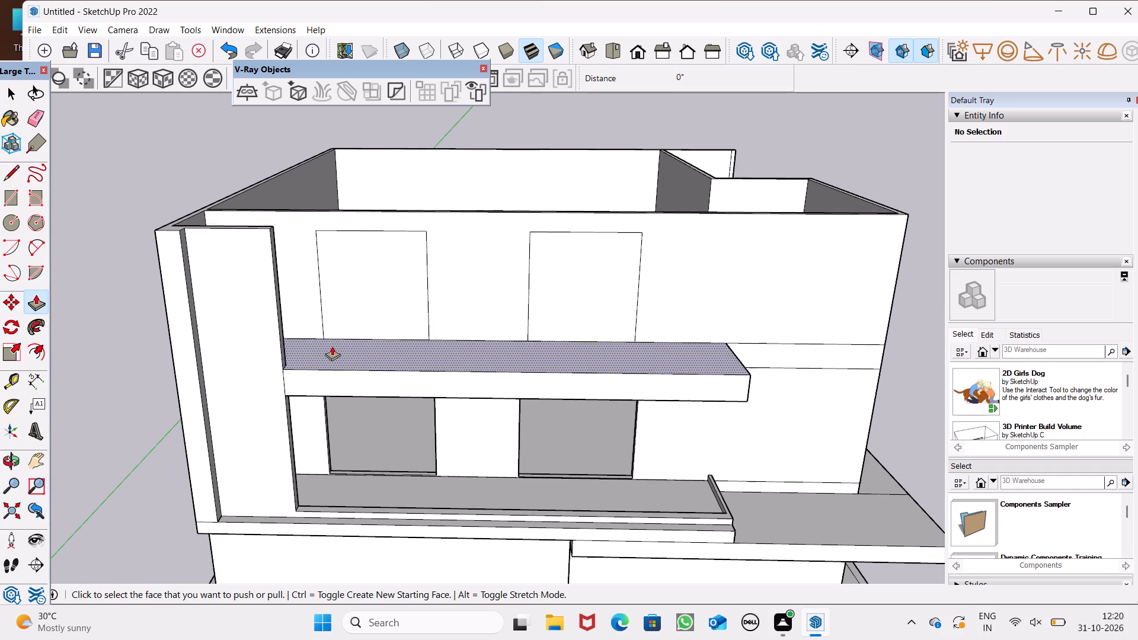
{"action": "left_click_drag", "start_coordinate": [332, 327], "coordinate": [372, 302]}
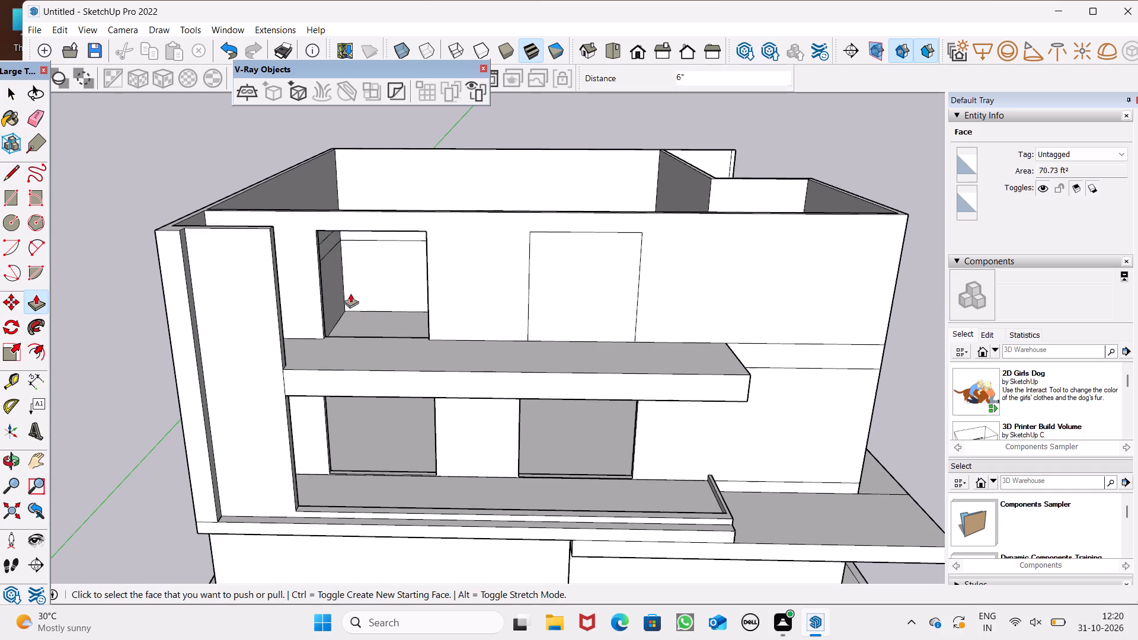
Erase the vertical line on the upper inner face of the front wall near the new opening.
{"action": "scroll", "coordinate": [349, 296], "scroll_direction": "down", "scroll_amount": 4}
{"action": "middle_click_drag", "start_coordinate": [404, 323], "coordinate": [0, 445]}
{"action": "middle_click_drag", "start_coordinate": [268, 387], "coordinate": [30, 360]}
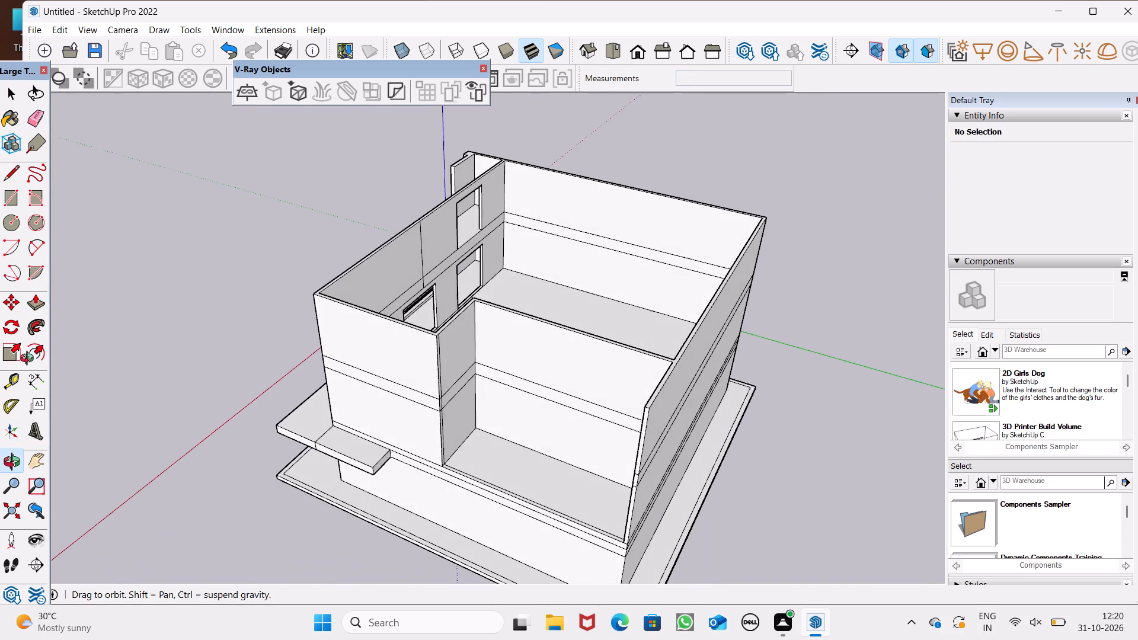
{"action": "middle_click_drag", "start_coordinate": [30, 360], "coordinate": [31, 359]}
{"action": "left_click", "coordinate": [41, 121]}
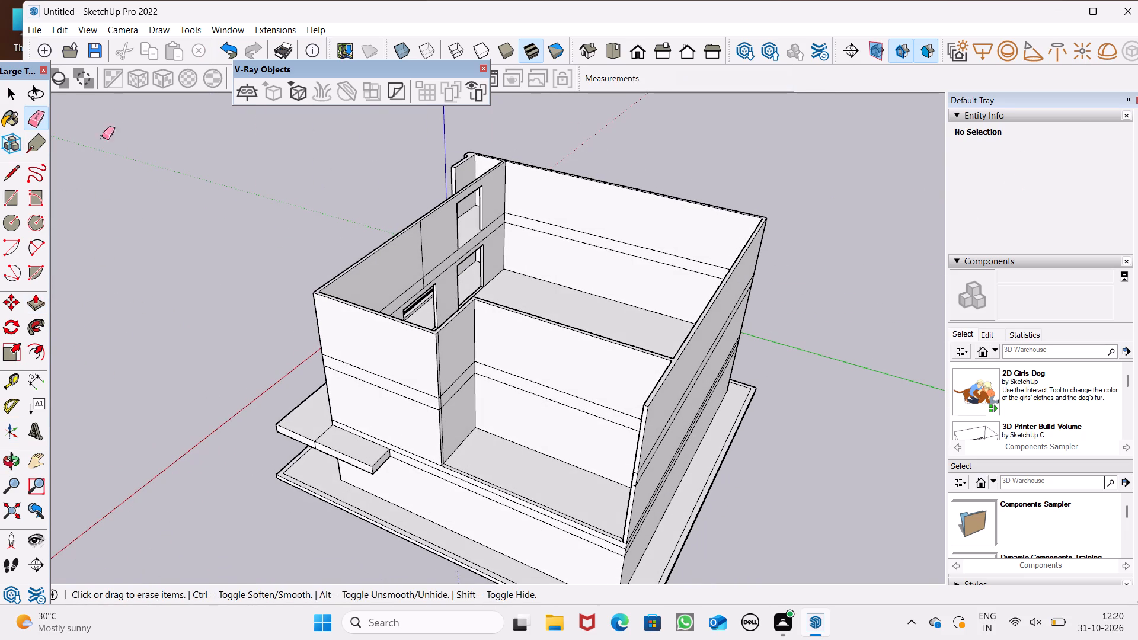
{"action": "scroll", "coordinate": [458, 309], "scroll_direction": "up", "scroll_amount": 5}
{"action": "scroll", "coordinate": [402, 233], "scroll_direction": "up", "scroll_amount": 3}
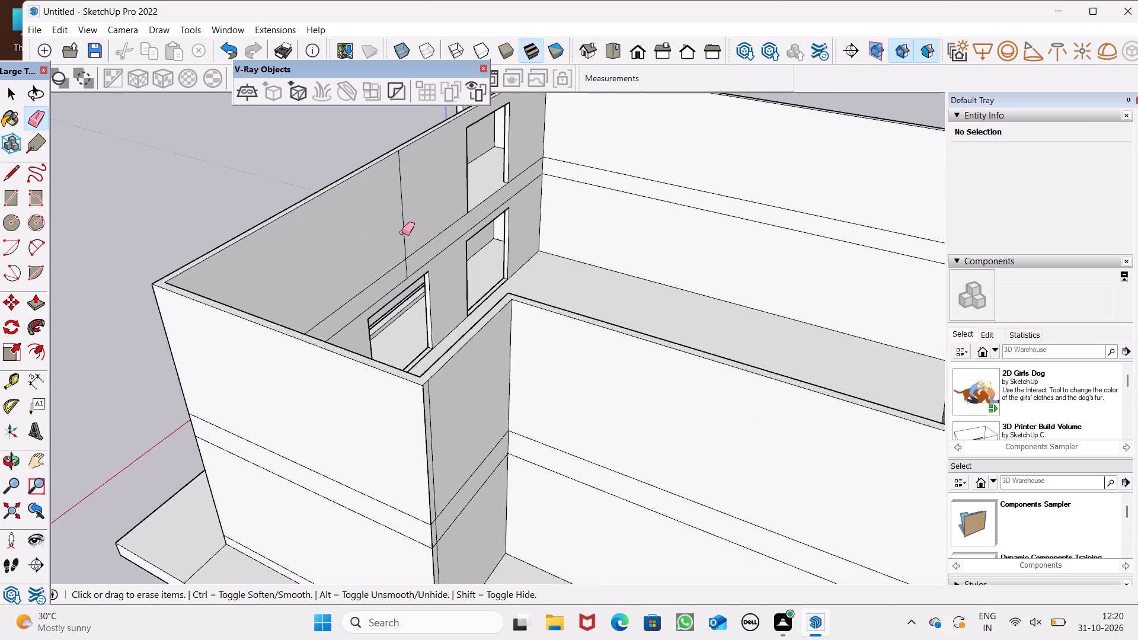
{"action": "scroll", "coordinate": [402, 232], "scroll_direction": "up", "scroll_amount": 3}
{"action": "left_click_drag", "start_coordinate": [402, 232], "coordinate": [406, 225]}
{"action": "left_click", "coordinate": [409, 283]}
{"action": "scroll", "coordinate": [273, 247], "scroll_direction": "down", "scroll_amount": 6}
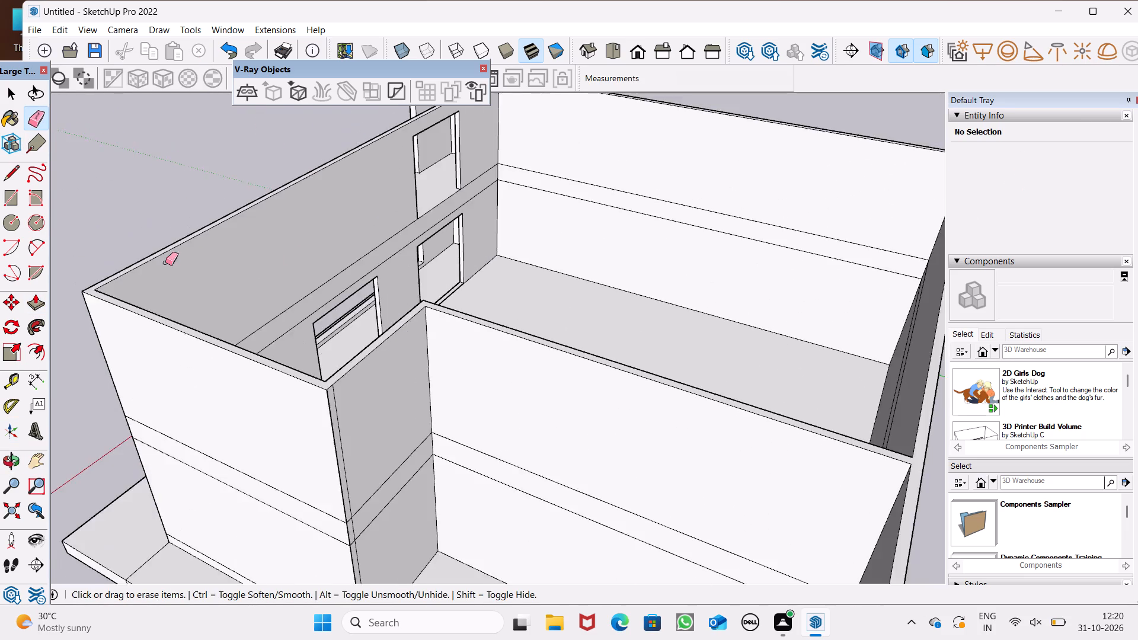
Push the copied upper rectangle 6" through the front wall to cut the second upper opening.
{"action": "middle_click_drag", "start_coordinate": [170, 267], "coordinate": [807, 201]}
{"action": "scroll", "coordinate": [461, 287], "scroll_direction": "down", "scroll_amount": 4}
{"action": "scroll", "coordinate": [570, 204], "scroll_direction": "up", "scroll_amount": 1}
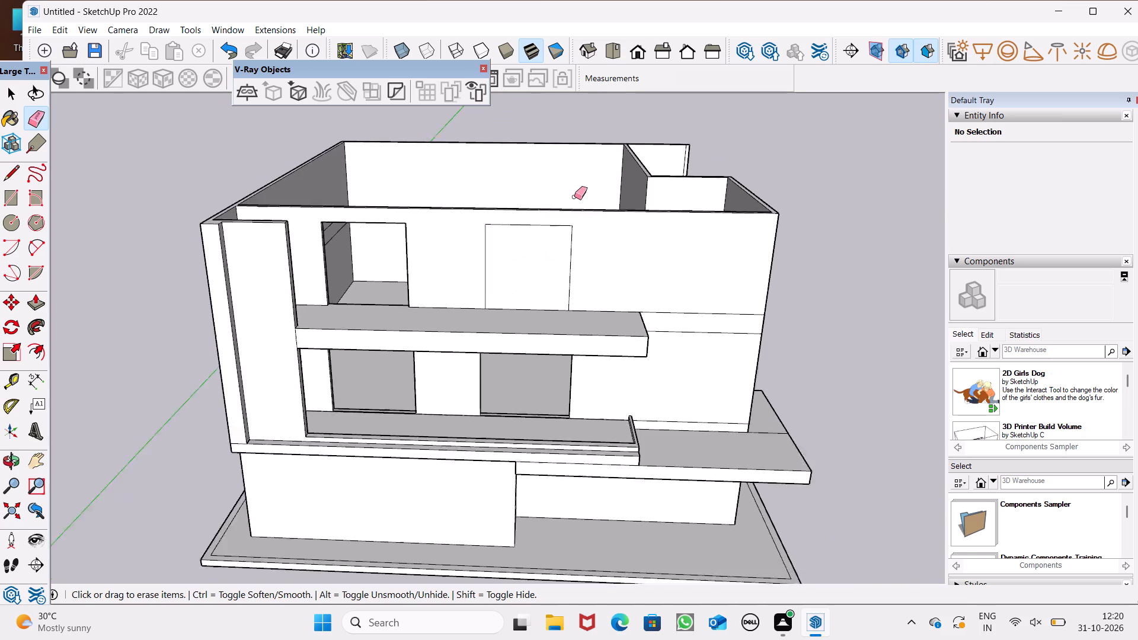
{"action": "scroll", "coordinate": [574, 197], "scroll_direction": "up", "scroll_amount": 4}
{"action": "left_click", "coordinate": [34, 300]}
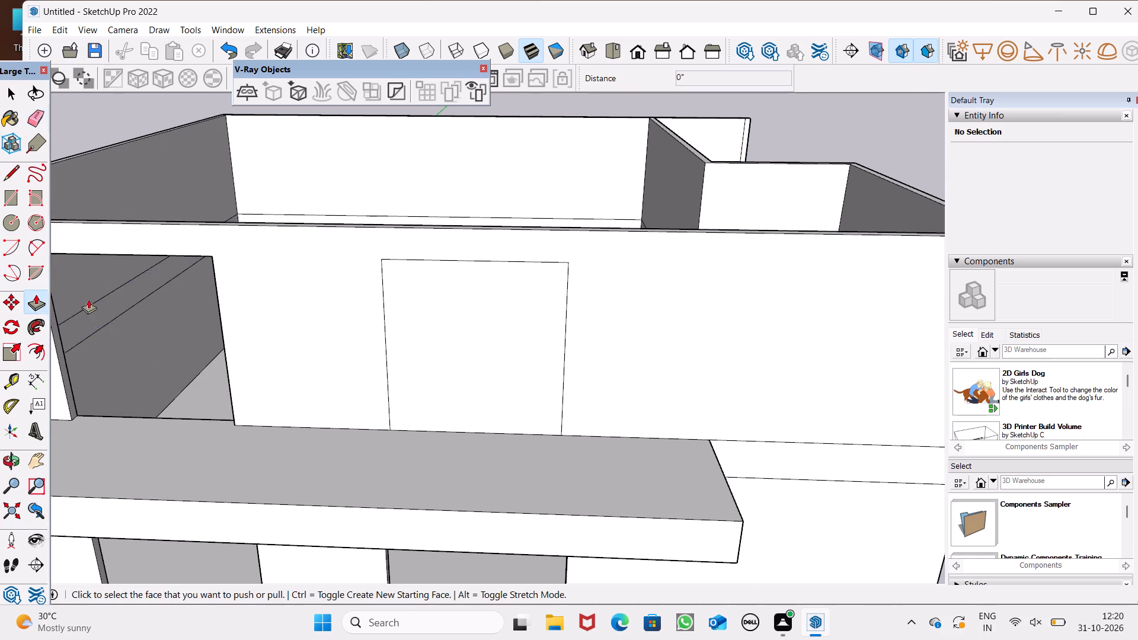
{"action": "scroll", "coordinate": [295, 291], "scroll_direction": "down", "scroll_amount": 2}
{"action": "middle_click_drag", "start_coordinate": [354, 374], "coordinate": [364, 398]}
{"action": "scroll", "coordinate": [453, 402], "scroll_direction": "up", "scroll_amount": 7}
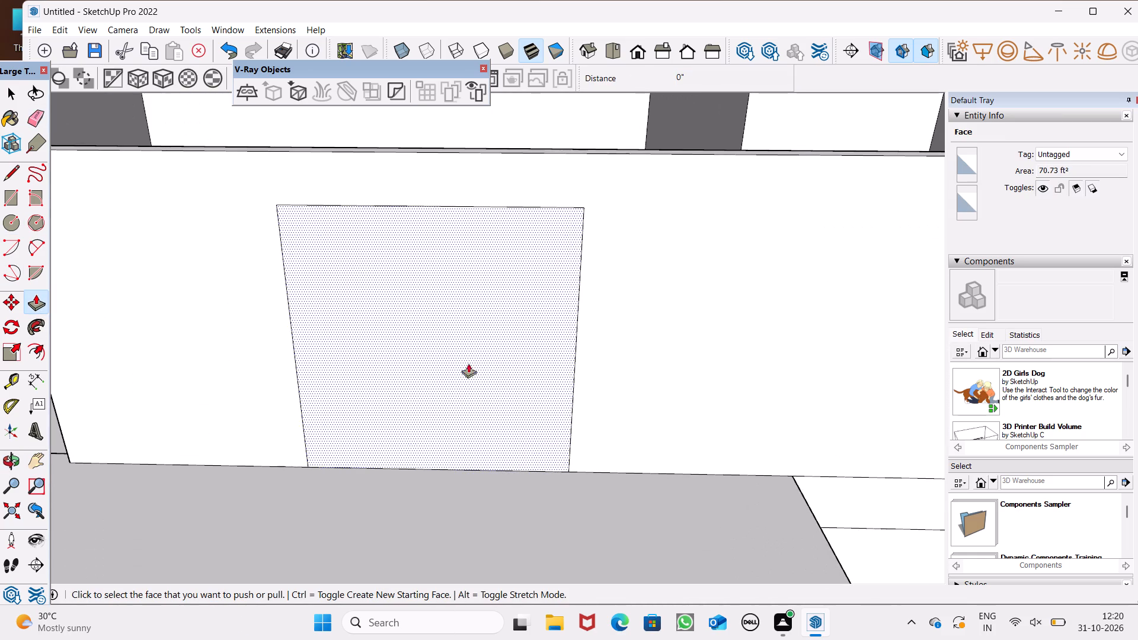
{"action": "left_click_drag", "start_coordinate": [375, 464], "coordinate": [449, 388]}
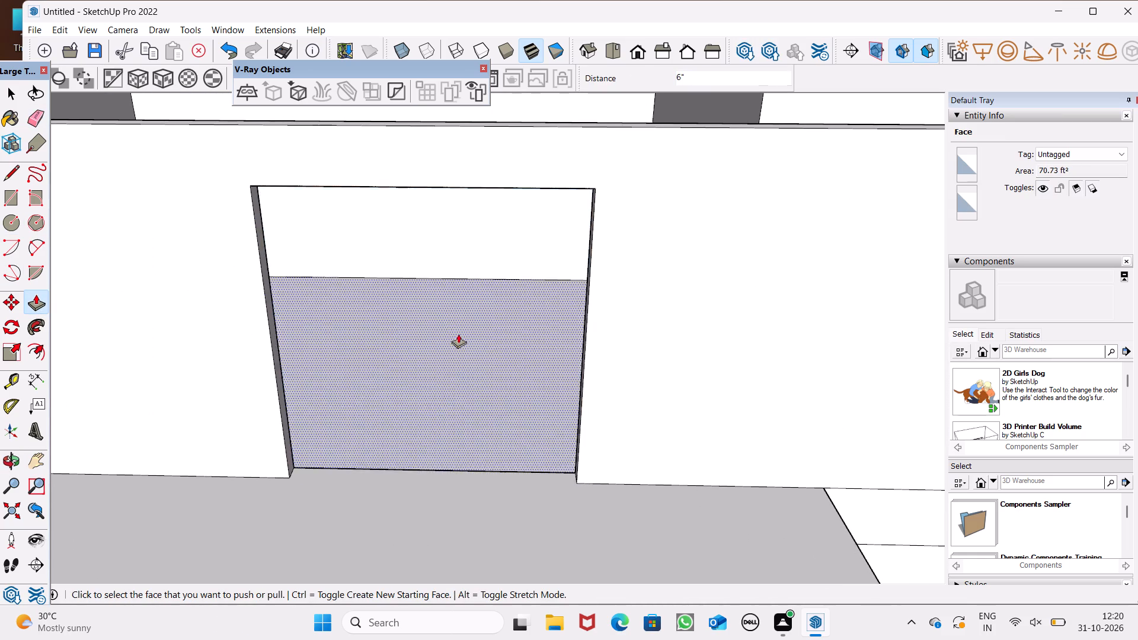
Push the top inner face of the first upper opening down 4 1/4" to lower its head.
{"action": "scroll", "coordinate": [453, 319], "scroll_direction": "down", "scroll_amount": 6}
{"action": "middle_click_drag", "start_coordinate": [437, 351], "coordinate": [456, 252]}
{"action": "scroll", "coordinate": [431, 224], "scroll_direction": "up", "scroll_amount": 2}
{"action": "middle_click_drag", "start_coordinate": [190, 231], "coordinate": [190, 162]}
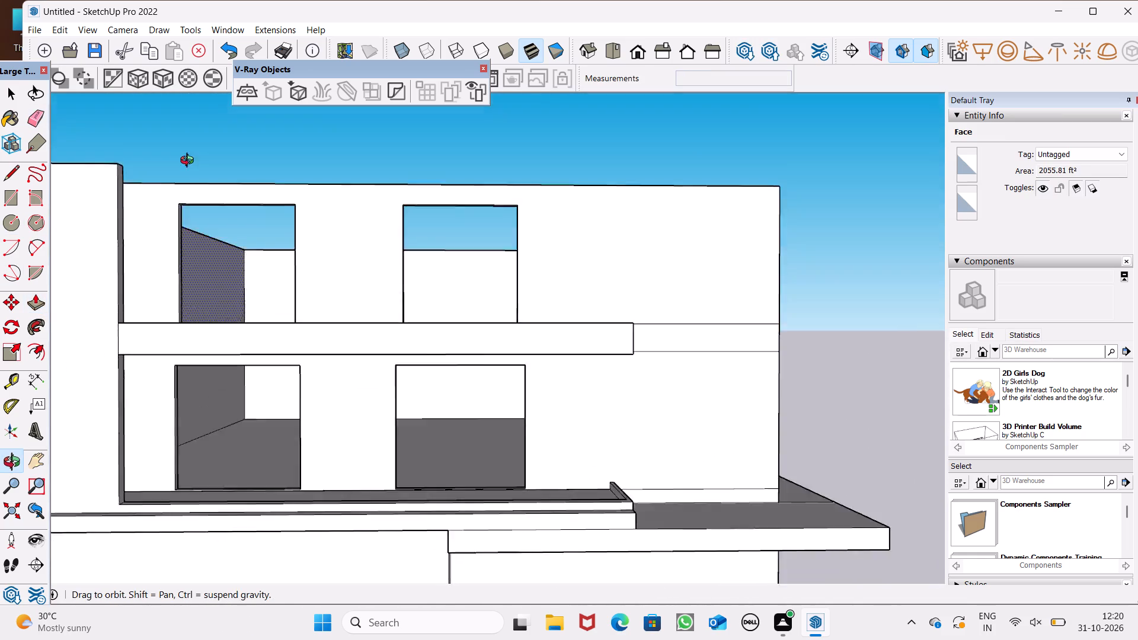
{"action": "middle_click_drag", "start_coordinate": [190, 162], "coordinate": [190, 159]}
{"action": "scroll", "coordinate": [190, 159], "scroll_direction": "up", "scroll_amount": 1}
{"action": "scroll", "coordinate": [200, 214], "scroll_direction": "up", "scroll_amount": 6}
{"action": "left_click_drag", "start_coordinate": [230, 173], "coordinate": [230, 184]}
Push the top inner face of the second upper opening down 4 1/4", level with the first upper opening.
{"action": "scroll", "coordinate": [228, 168], "scroll_direction": "down", "scroll_amount": 6}
{"action": "middle_click_drag", "start_coordinate": [308, 219], "coordinate": [305, 238]}
{"action": "scroll", "coordinate": [305, 241], "scroll_direction": "up", "scroll_amount": 1}
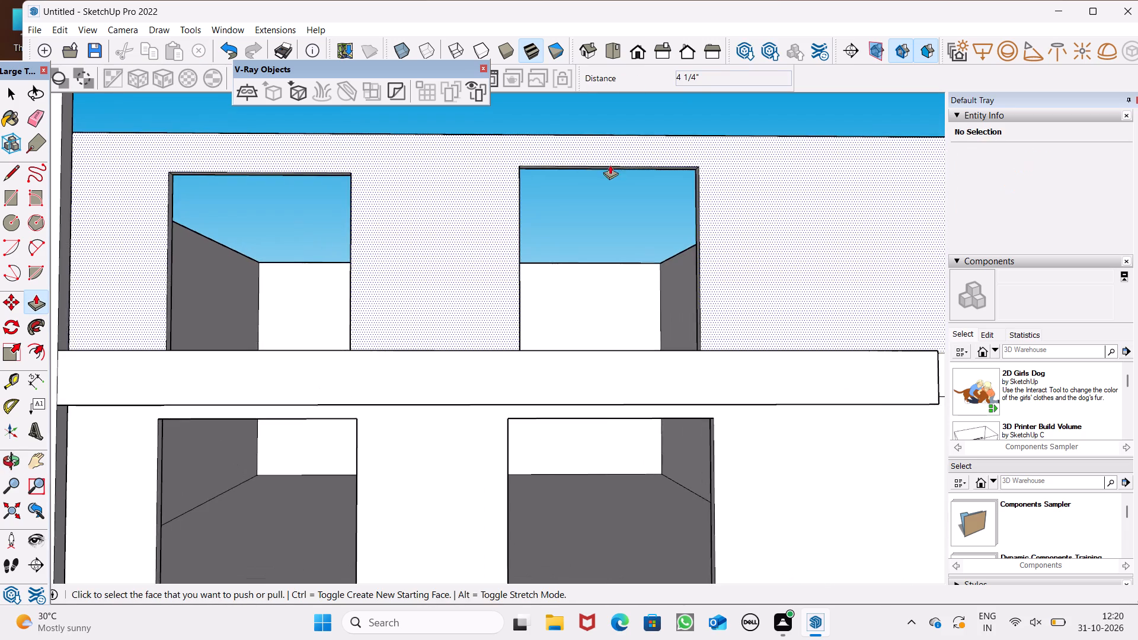
{"action": "scroll", "coordinate": [605, 168], "scroll_direction": "up", "scroll_amount": 1}
{"action": "left_click_drag", "start_coordinate": [533, 171], "coordinate": [514, 169]}
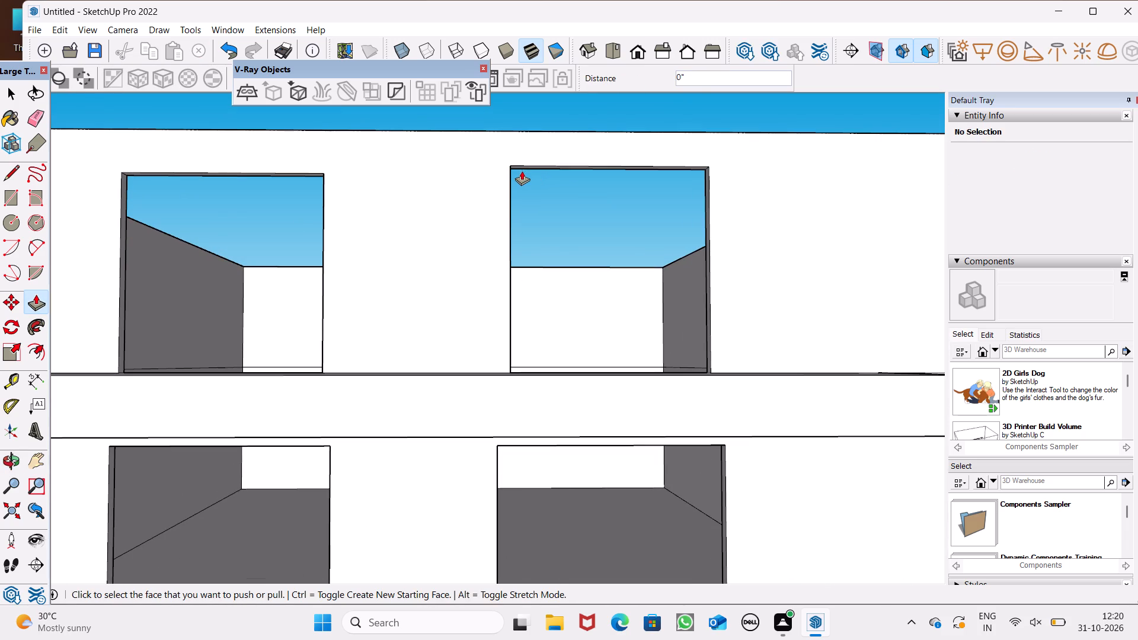
{"action": "left_click_drag", "start_coordinate": [526, 168], "coordinate": [487, 184]}
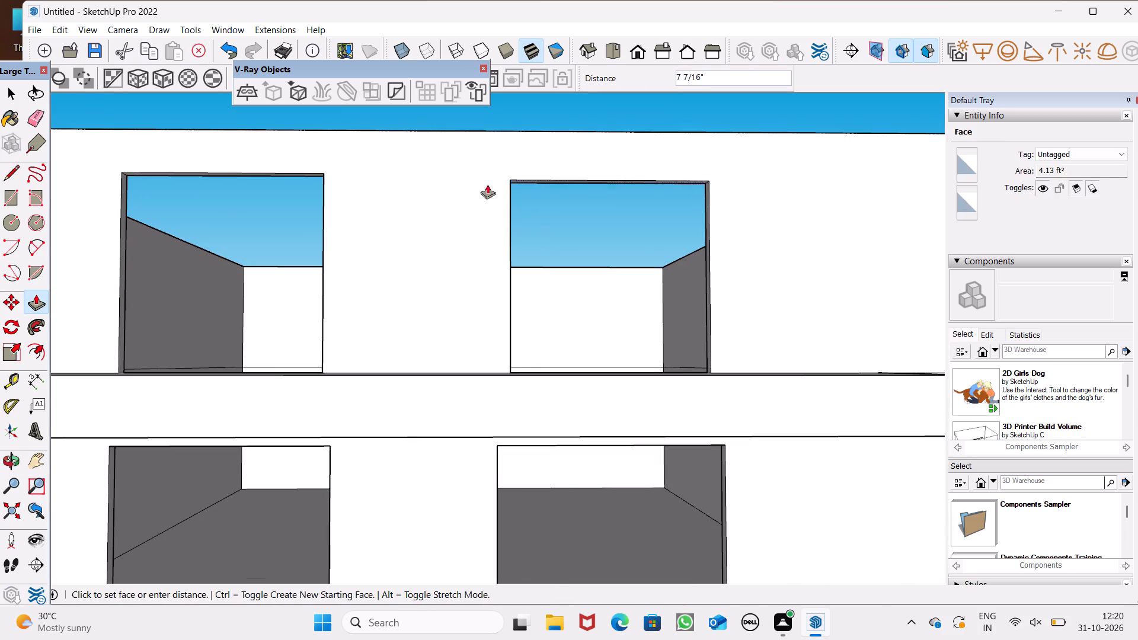
{"action": "left_click_drag", "start_coordinate": [487, 184], "coordinate": [313, 177]}
Push the first upper opening's jamb nearest the second opening outward about 3 15/16", aligning it with the lower opening's edge.
{"action": "scroll", "coordinate": [308, 188], "scroll_direction": "down", "scroll_amount": 5}
{"action": "middle_click_drag", "start_coordinate": [423, 240], "coordinate": [424, 312]}
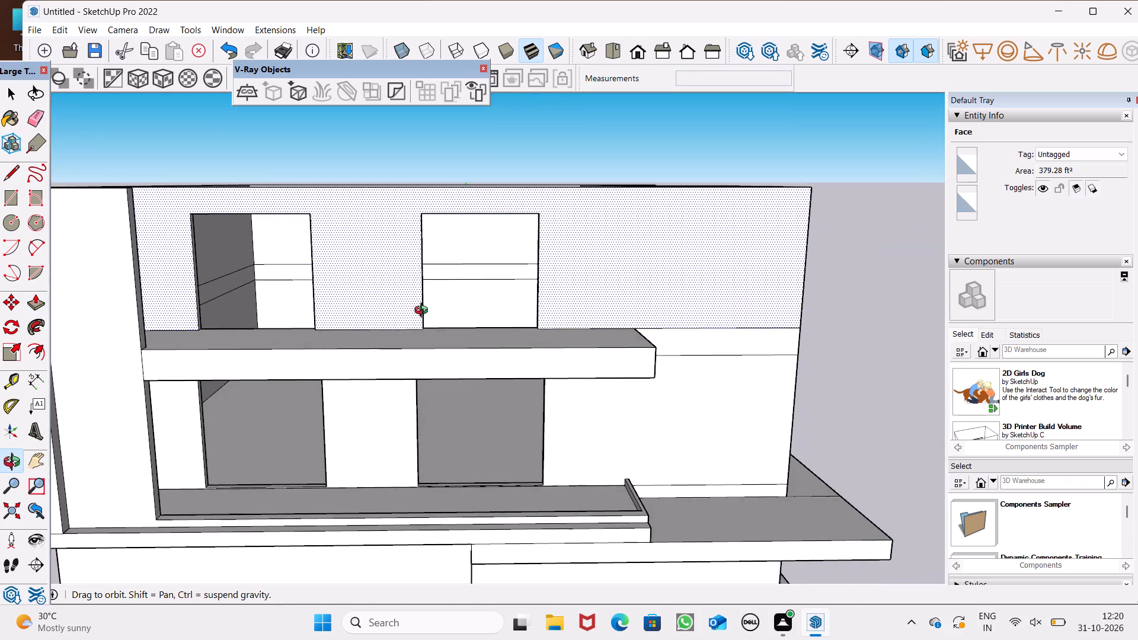
{"action": "middle_click_drag", "start_coordinate": [424, 312], "coordinate": [566, 309]}
{"action": "scroll", "coordinate": [389, 338], "scroll_direction": "up", "scroll_amount": 1}
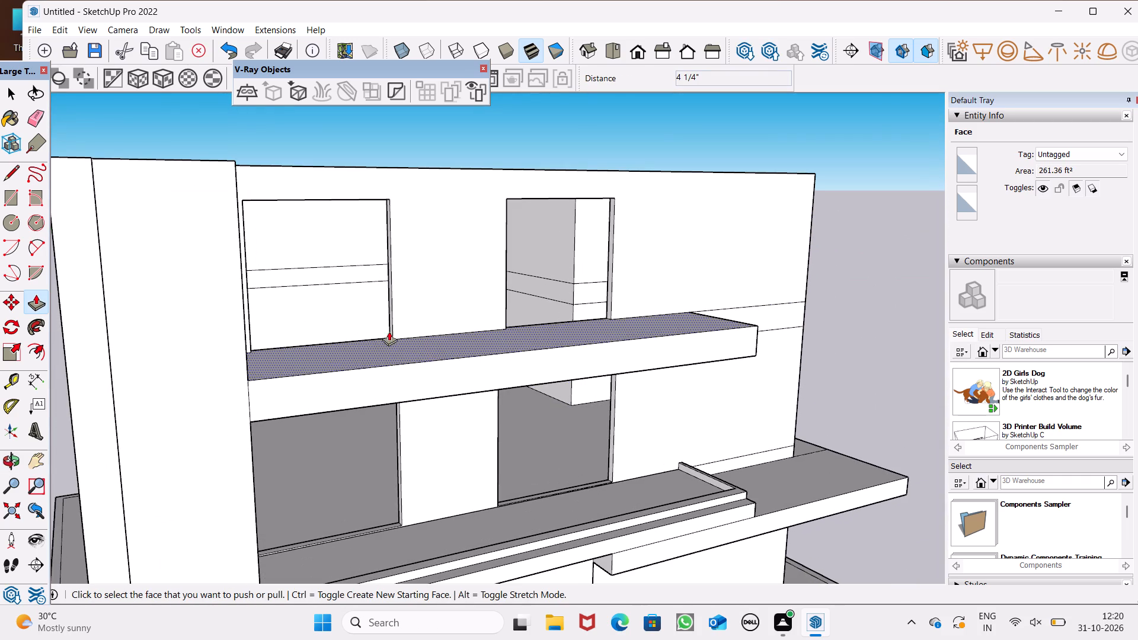
{"action": "left_click_drag", "start_coordinate": [391, 330], "coordinate": [398, 414]}
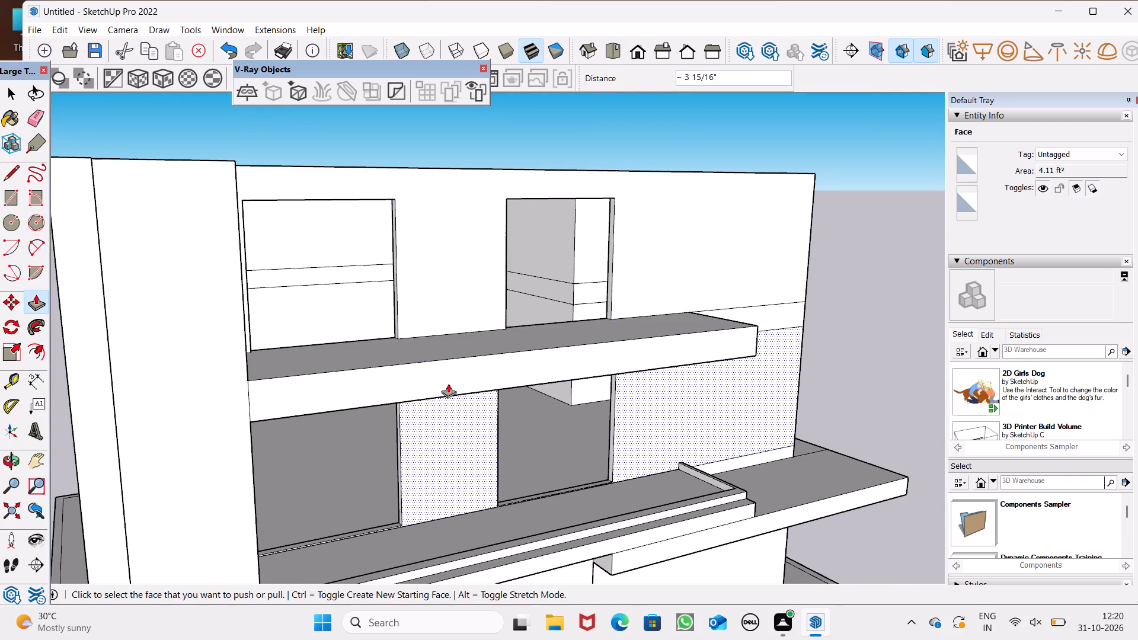
Push the second upper opening's jamb nearest the first opening outward about 6 9/16", aligning it with the lower opening's edge.
{"action": "middle_click_drag", "start_coordinate": [477, 375], "coordinate": [228, 355]}
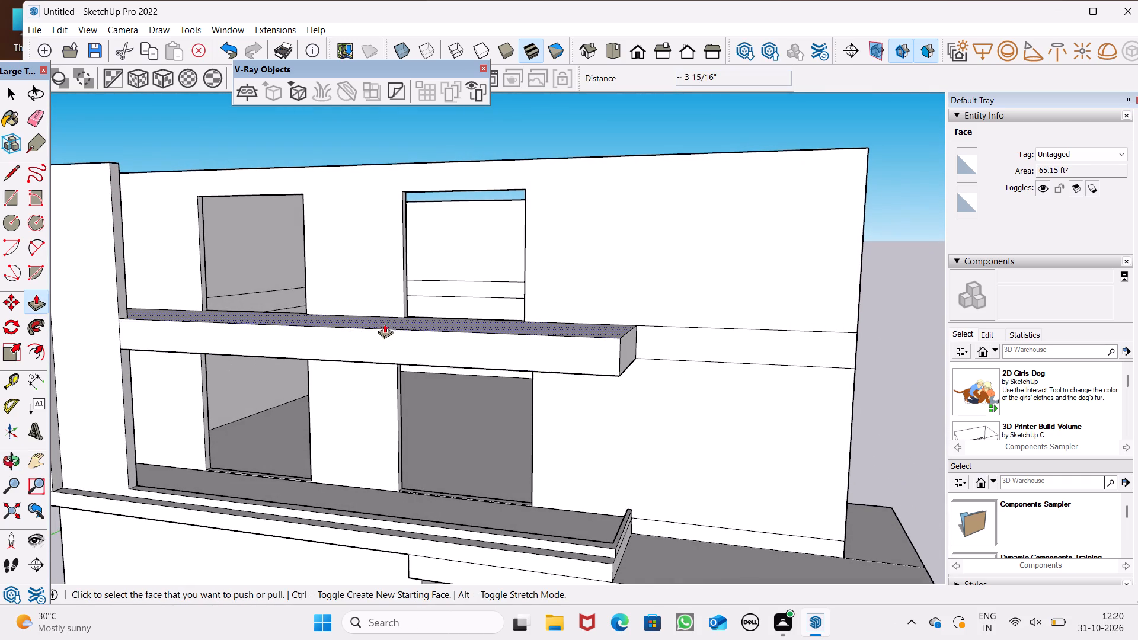
{"action": "middle_click_drag", "start_coordinate": [426, 322], "coordinate": [364, 322]}
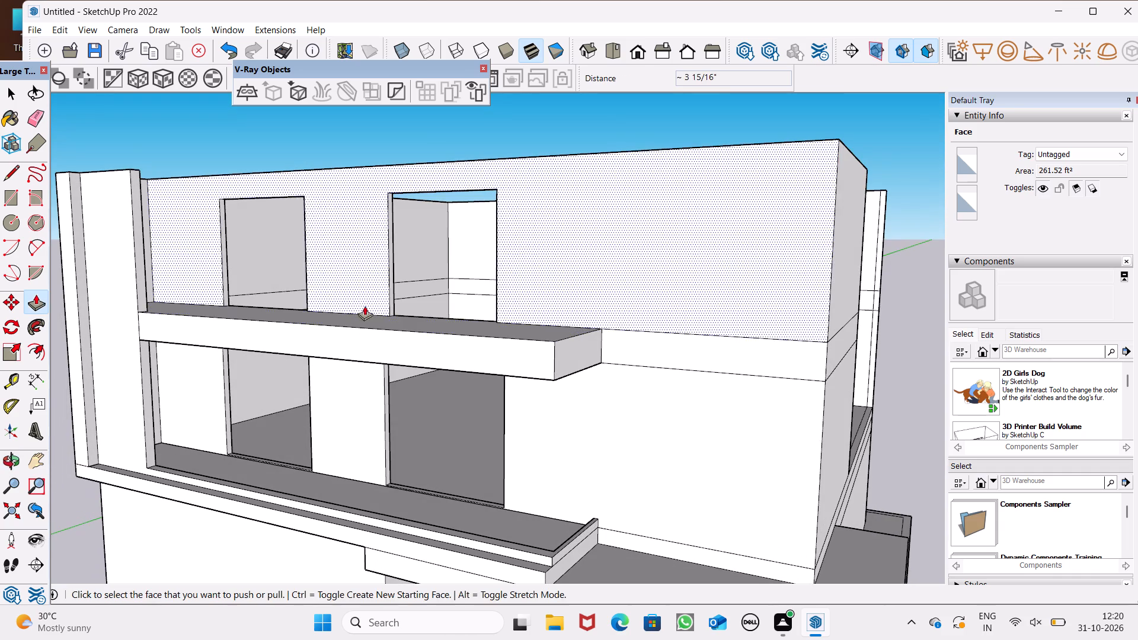
{"action": "left_click_drag", "start_coordinate": [392, 306], "coordinate": [382, 376]}
Examine the whole building from several angles, checking the front openings, projecting slabs and side walls.
{"action": "scroll", "coordinate": [367, 316], "scroll_direction": "down", "scroll_amount": 5}
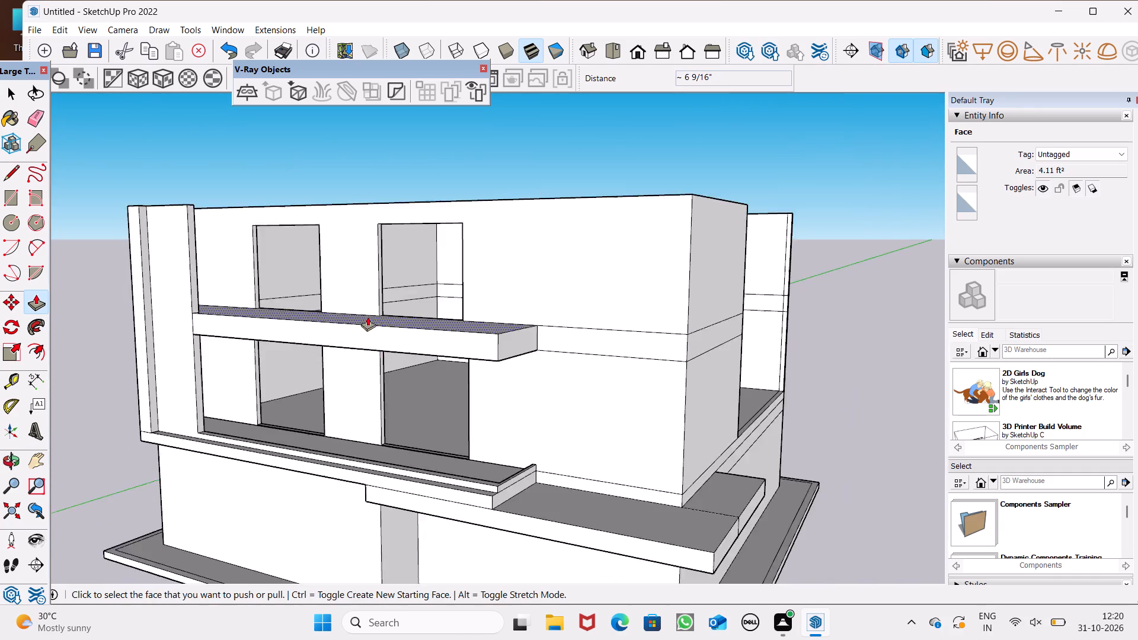
{"action": "middle_click_drag", "start_coordinate": [314, 361], "coordinate": [426, 338]}
{"action": "scroll", "coordinate": [459, 289], "scroll_direction": "up", "scroll_amount": 1}
{"action": "scroll", "coordinate": [450, 309], "scroll_direction": "down", "scroll_amount": 6}
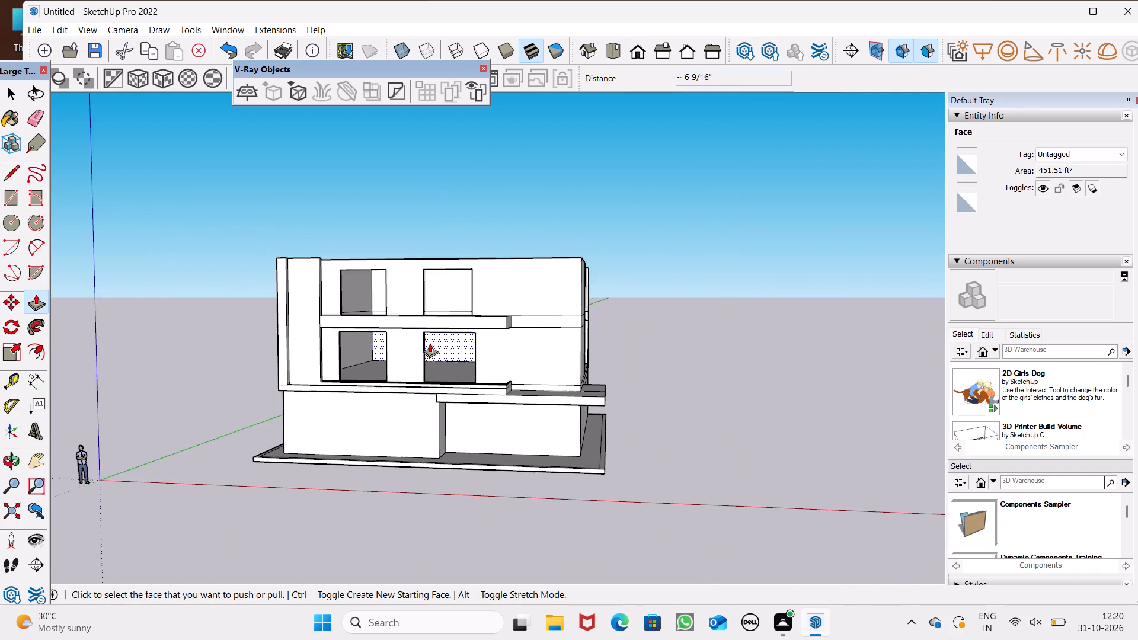
{"action": "scroll", "coordinate": [429, 344], "scroll_direction": "down", "scroll_amount": 2}
{"action": "middle_click_drag", "start_coordinate": [428, 373], "coordinate": [410, 505]}
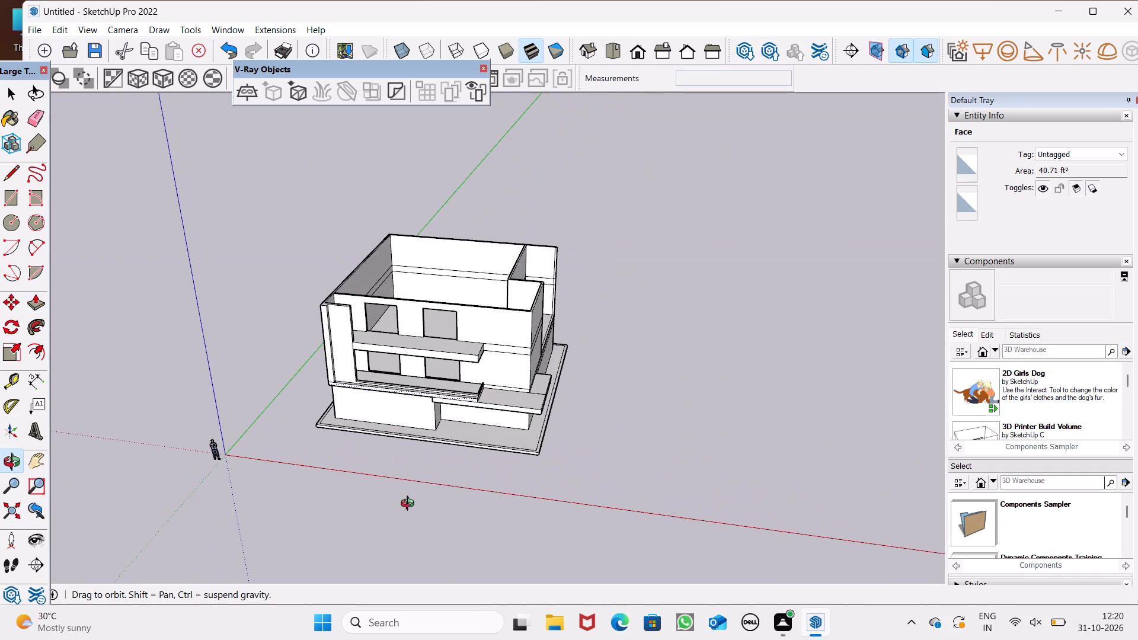
{"action": "middle_click_drag", "start_coordinate": [410, 505], "coordinate": [522, 435]}
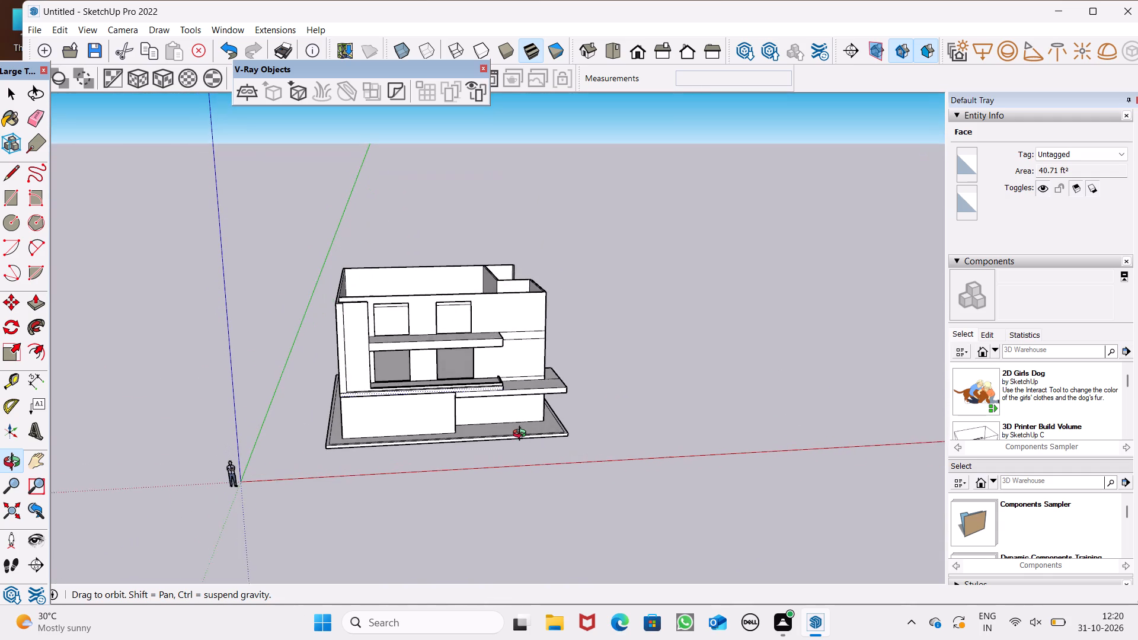
{"action": "middle_click_drag", "start_coordinate": [522, 435], "coordinate": [522, 437]}
{"action": "middle_click_drag", "start_coordinate": [654, 357], "coordinate": [488, 316]}
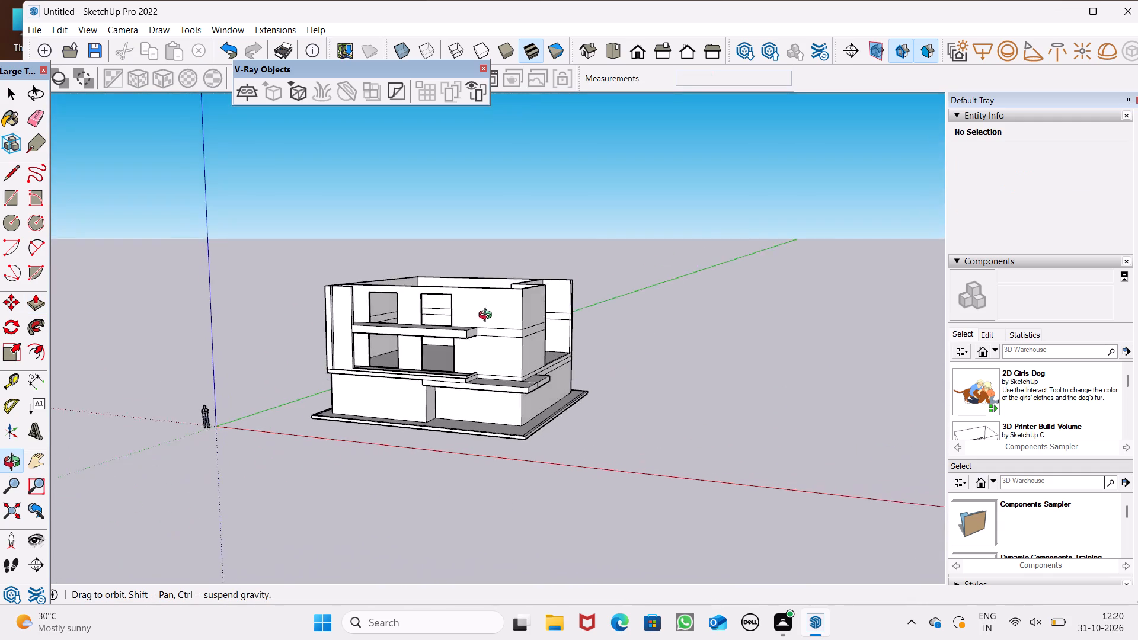
{"action": "middle_click_drag", "start_coordinate": [488, 316], "coordinate": [485, 296]}
{"action": "scroll", "coordinate": [389, 346], "scroll_direction": "up", "scroll_amount": 1}
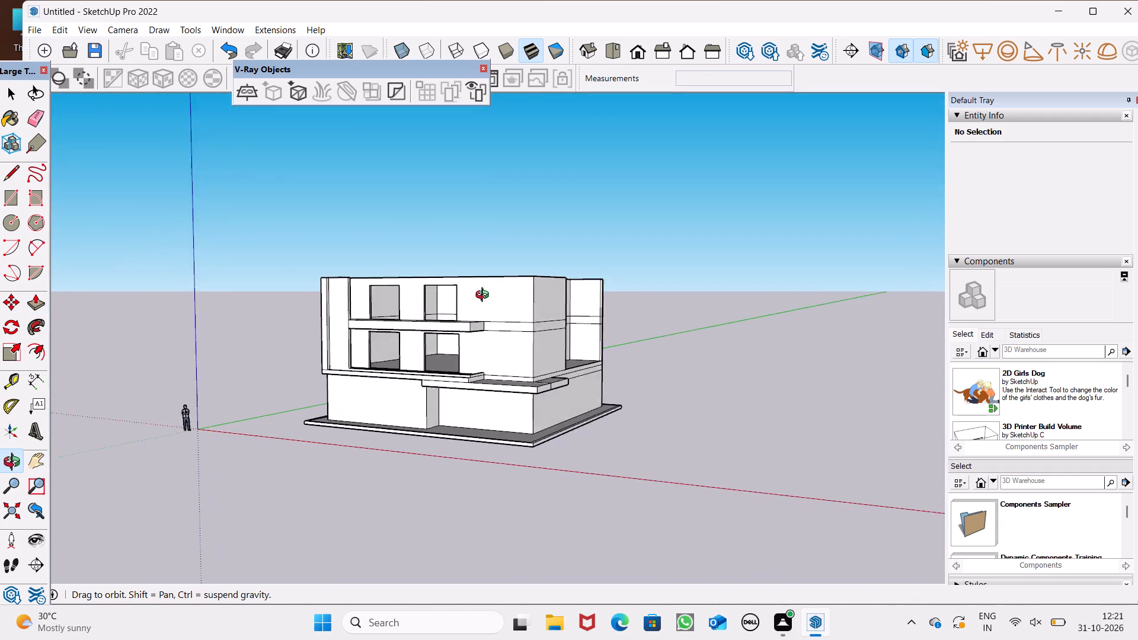
{"action": "middle_click_drag", "start_coordinate": [485, 296], "coordinate": [508, 328]}
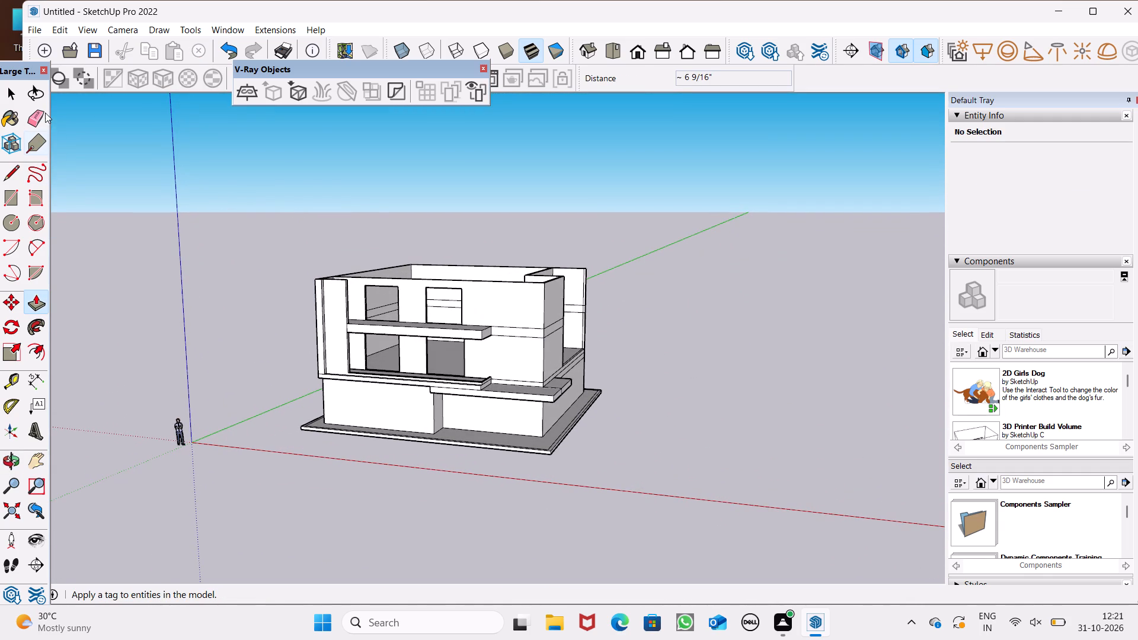
Erase the paired horizontal lines on the front wall beyond the upper projecting slab and on the adjoining side wall.
{"action": "left_click", "coordinate": [45, 113]}
{"action": "middle_click_drag", "start_coordinate": [643, 384], "coordinate": [616, 393]}
{"action": "scroll", "coordinate": [591, 368], "scroll_direction": "up", "scroll_amount": 3}
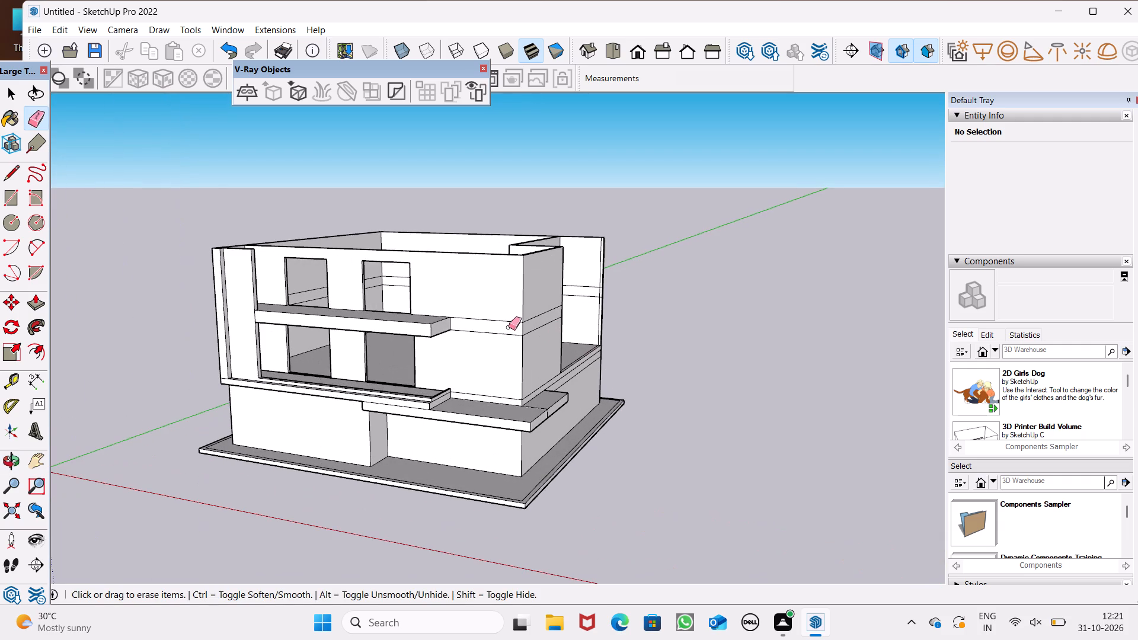
{"action": "left_click_drag", "start_coordinate": [500, 315], "coordinate": [496, 340]}
{"action": "left_click_drag", "start_coordinate": [542, 313], "coordinate": [542, 336]}
{"action": "scroll", "coordinate": [555, 337], "scroll_direction": "down", "scroll_amount": 2}
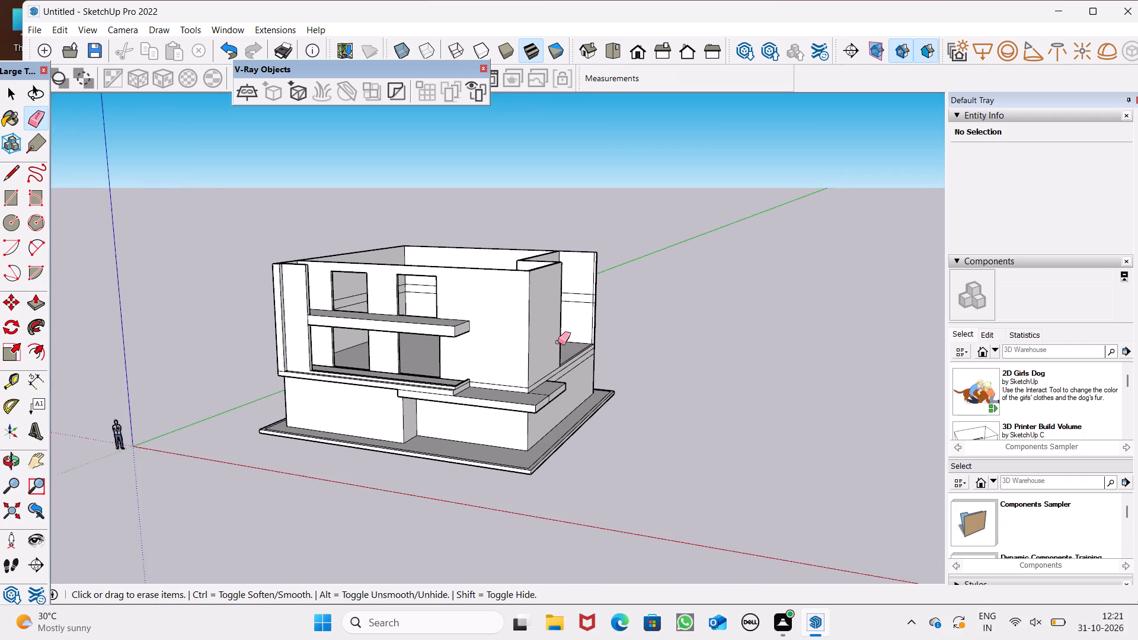
Start the Rectangle tool for drawing on the front of the building.
{"action": "middle_click_drag", "start_coordinate": [558, 342], "coordinate": [543, 299]}
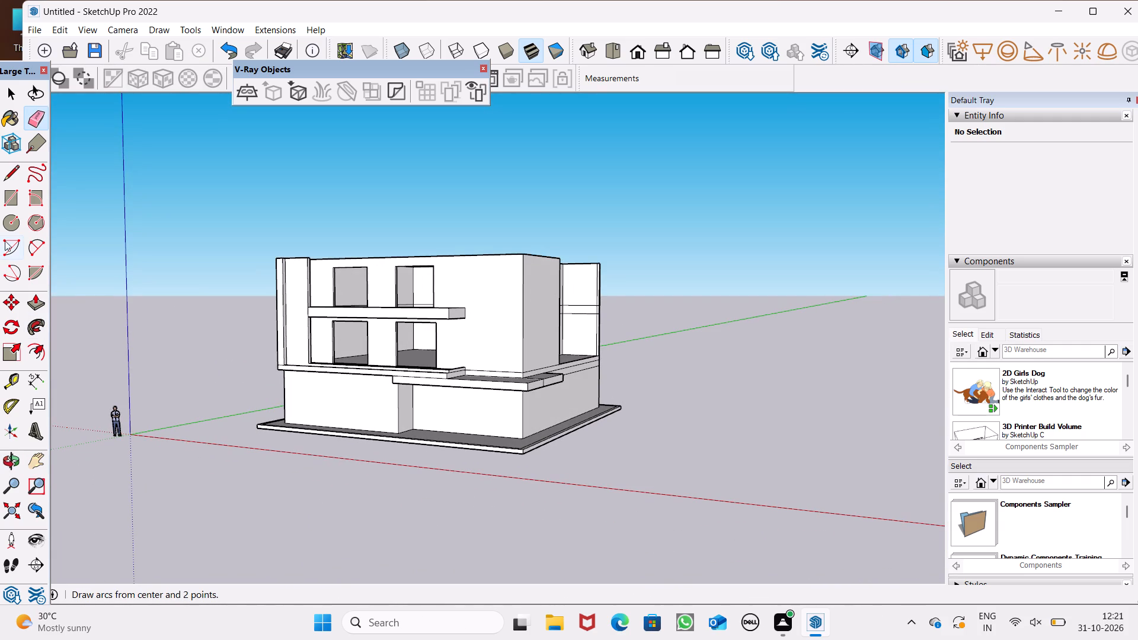
{"action": "left_click", "coordinate": [0, 200]}
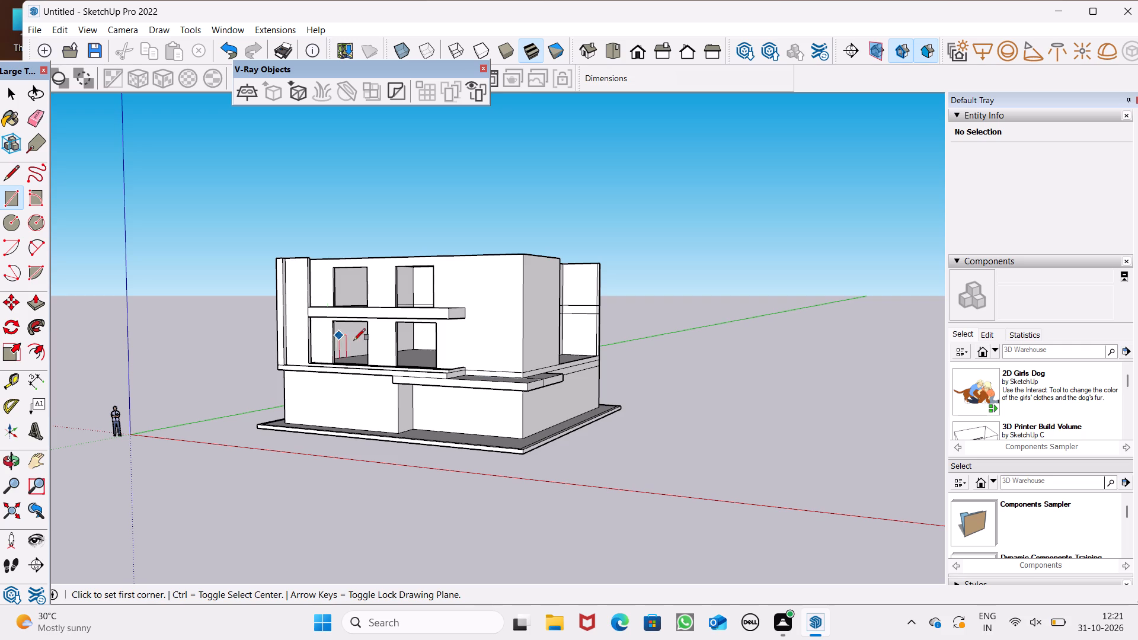
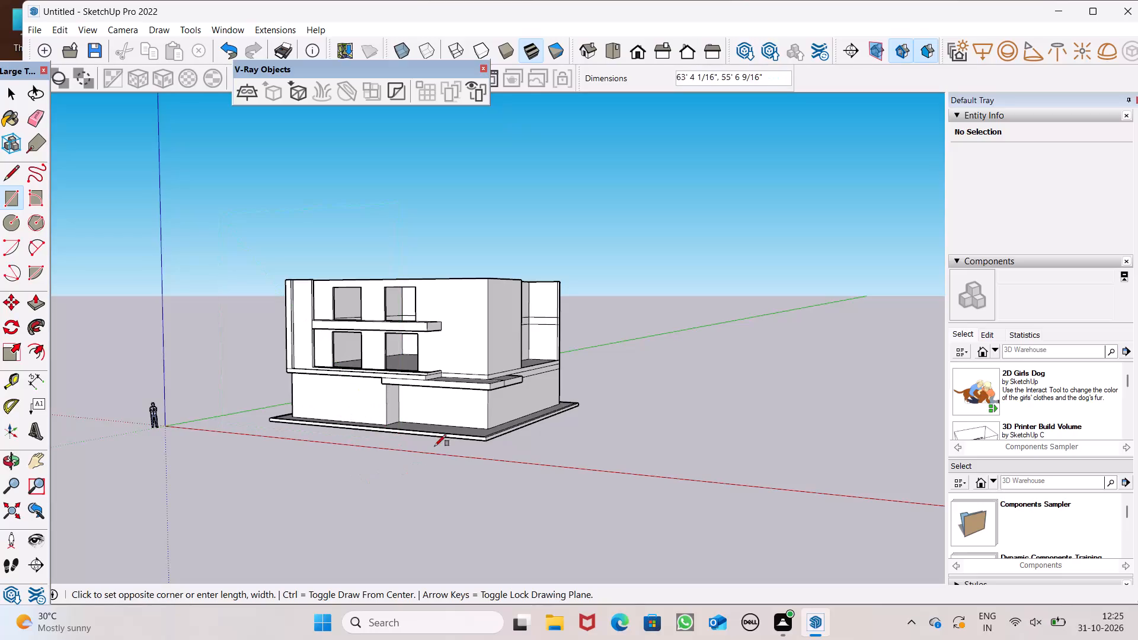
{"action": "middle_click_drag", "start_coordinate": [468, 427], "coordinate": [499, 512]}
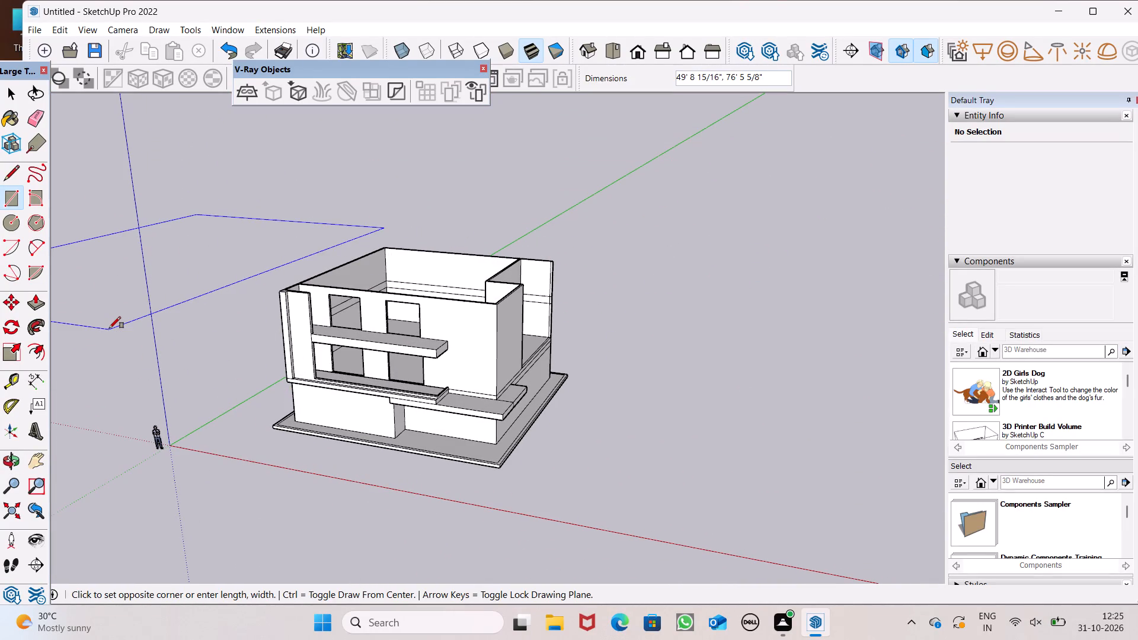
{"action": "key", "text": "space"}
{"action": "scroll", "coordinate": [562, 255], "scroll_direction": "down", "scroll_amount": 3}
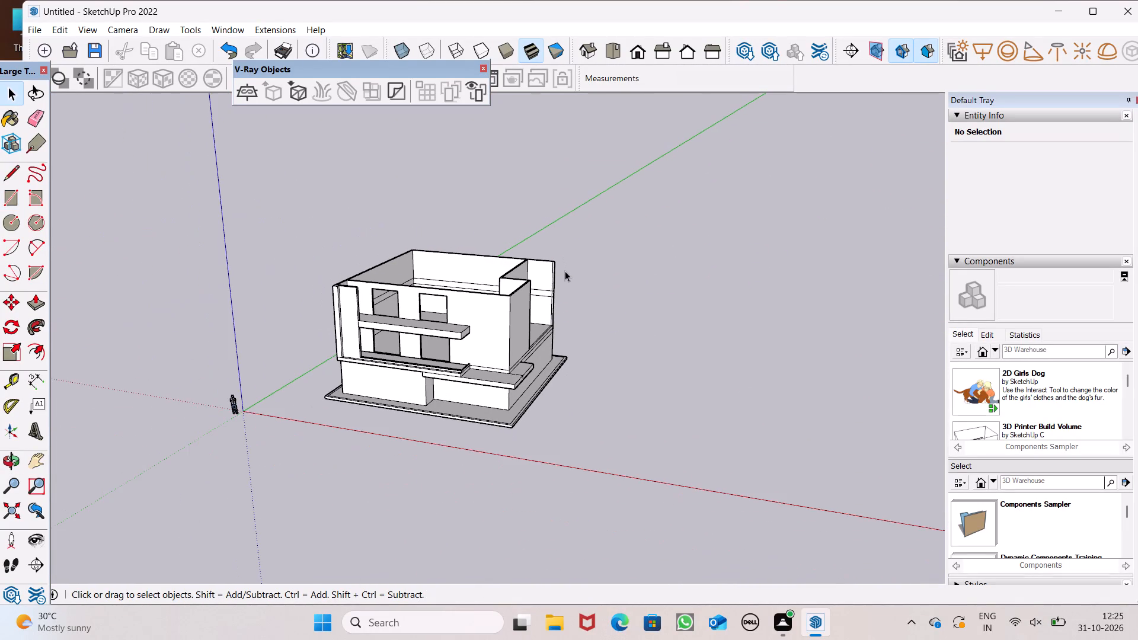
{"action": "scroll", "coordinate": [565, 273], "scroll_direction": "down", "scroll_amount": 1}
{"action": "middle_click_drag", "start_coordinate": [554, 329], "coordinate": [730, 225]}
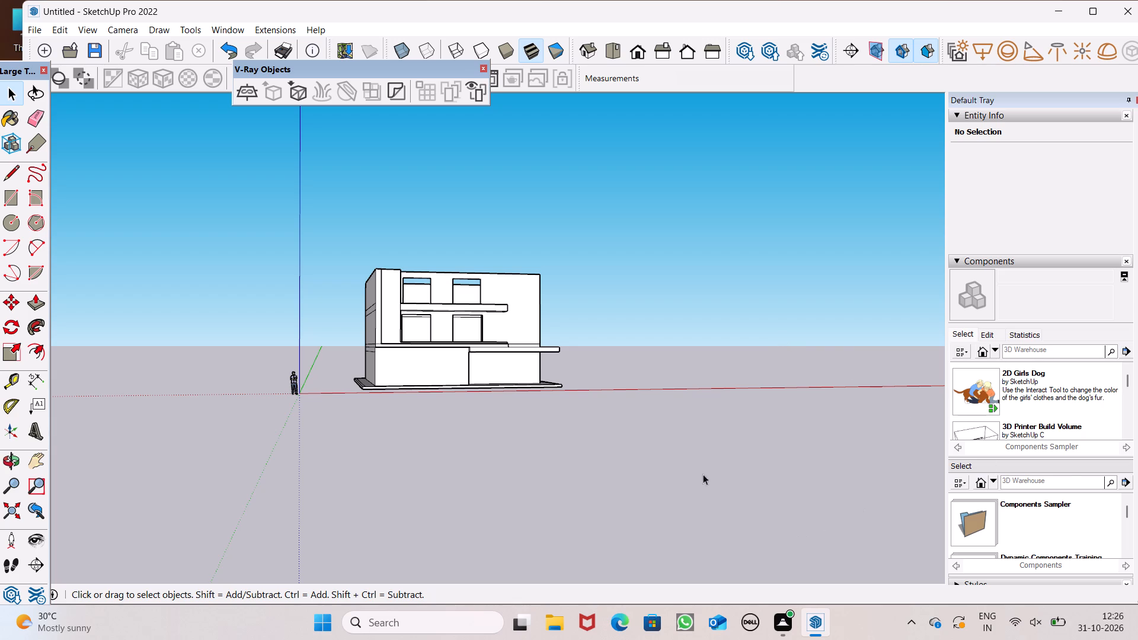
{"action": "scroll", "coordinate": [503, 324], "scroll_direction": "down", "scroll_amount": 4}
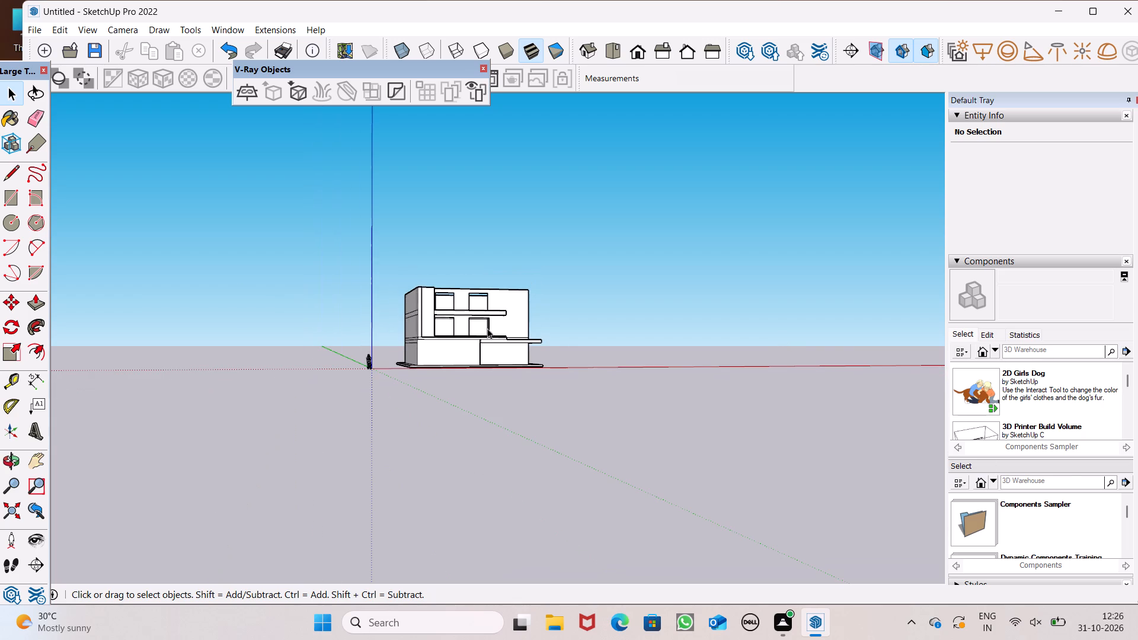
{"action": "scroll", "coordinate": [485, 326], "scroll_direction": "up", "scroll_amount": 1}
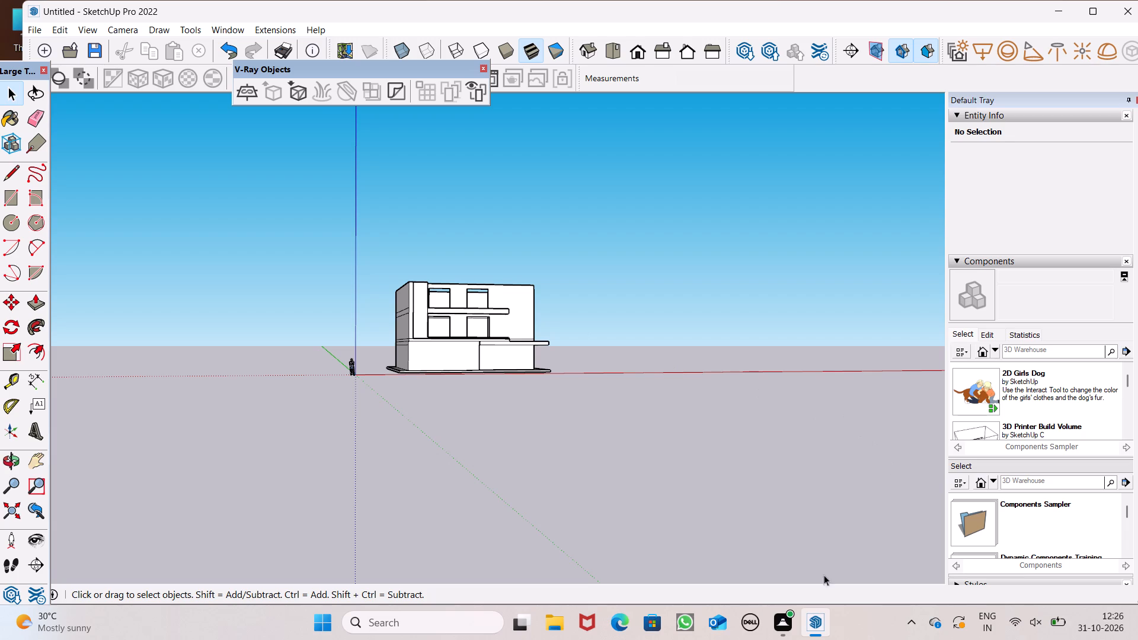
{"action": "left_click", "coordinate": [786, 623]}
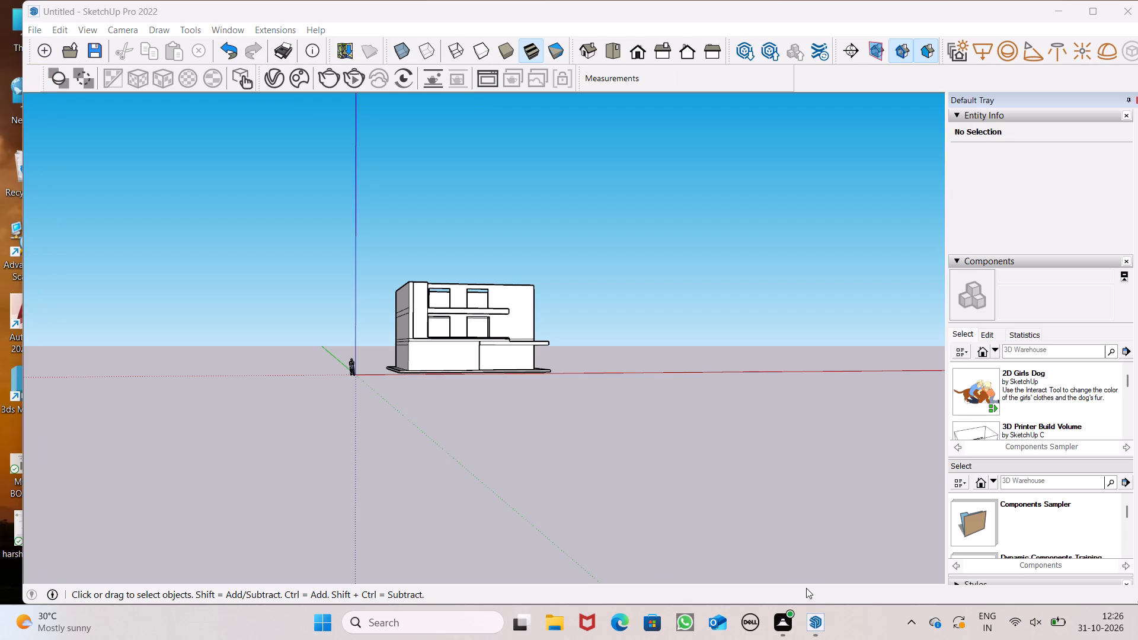
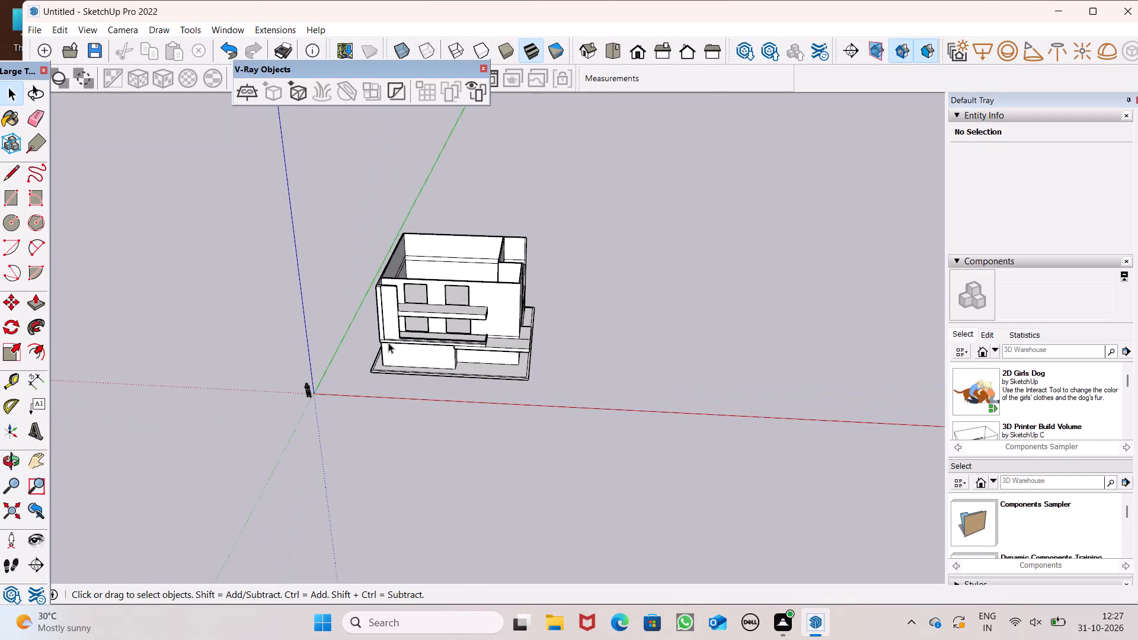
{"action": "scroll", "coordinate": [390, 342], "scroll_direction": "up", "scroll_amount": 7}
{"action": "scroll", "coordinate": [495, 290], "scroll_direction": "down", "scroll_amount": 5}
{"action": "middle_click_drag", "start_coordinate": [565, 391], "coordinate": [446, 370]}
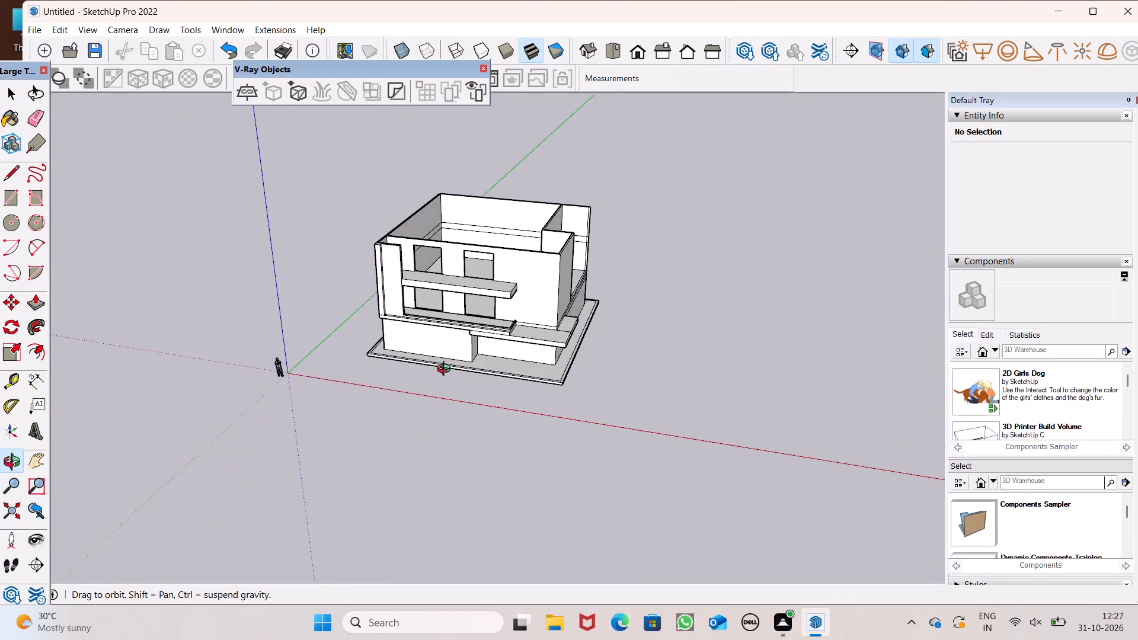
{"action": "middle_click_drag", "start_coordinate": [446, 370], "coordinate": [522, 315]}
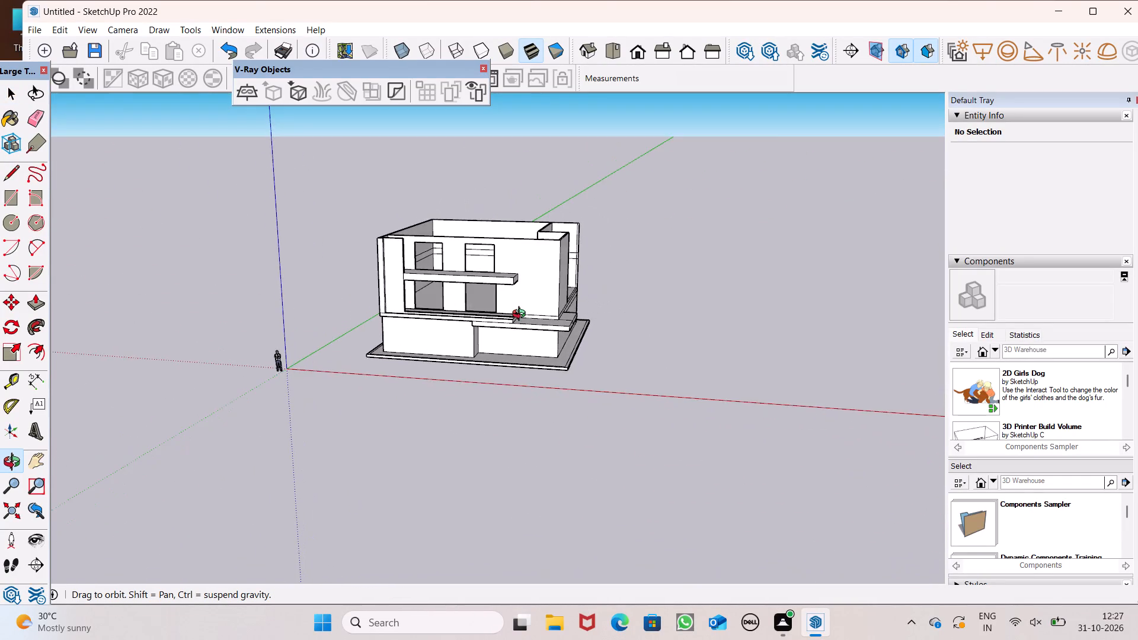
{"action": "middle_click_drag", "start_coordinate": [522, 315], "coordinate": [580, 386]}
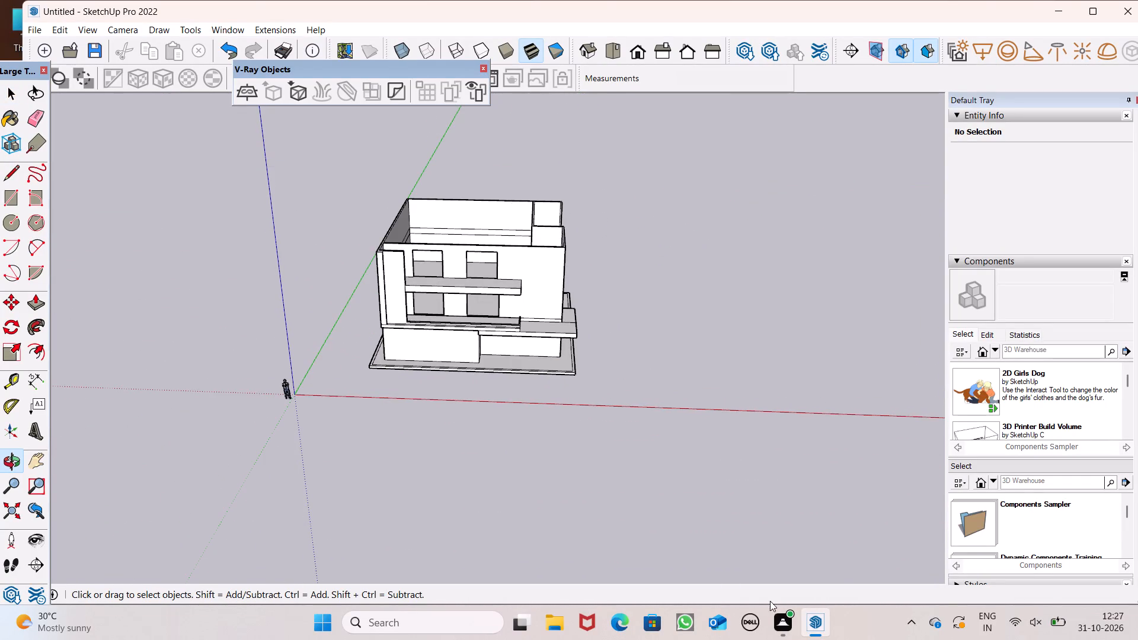
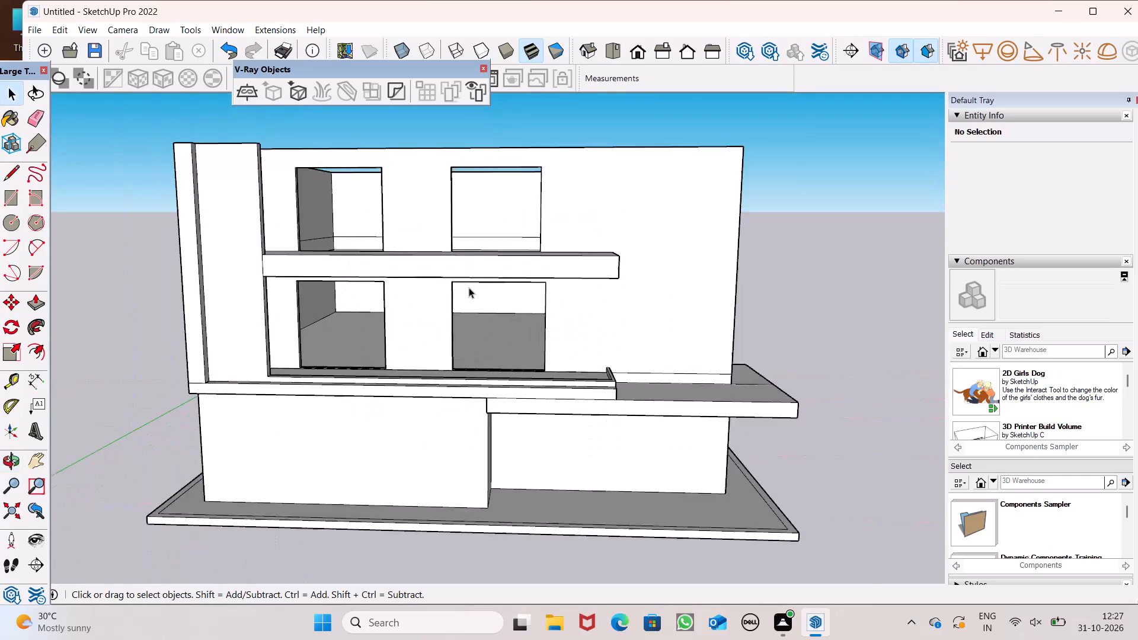
Examine the building's front facade and side from several angles.
{"action": "scroll", "coordinate": [472, 300], "scroll_direction": "down", "scroll_amount": 3}
{"action": "middle_click_drag", "start_coordinate": [603, 340], "coordinate": [276, 381]}
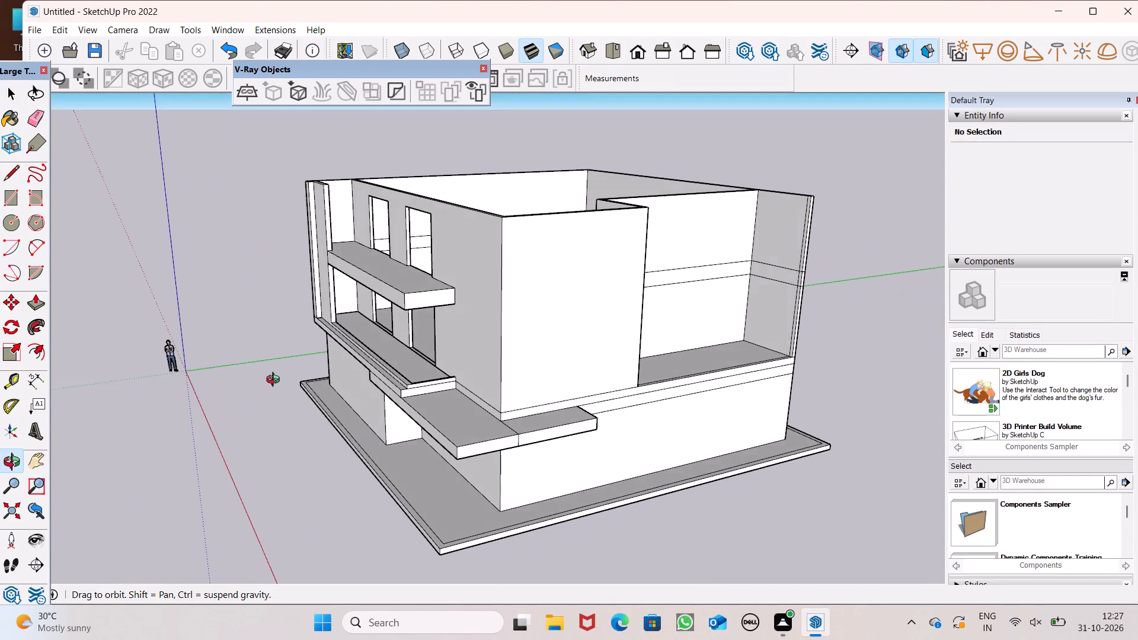
{"action": "middle_click_drag", "start_coordinate": [276, 381], "coordinate": [550, 364]}
{"action": "scroll", "coordinate": [272, 324], "scroll_direction": "down", "scroll_amount": 2}
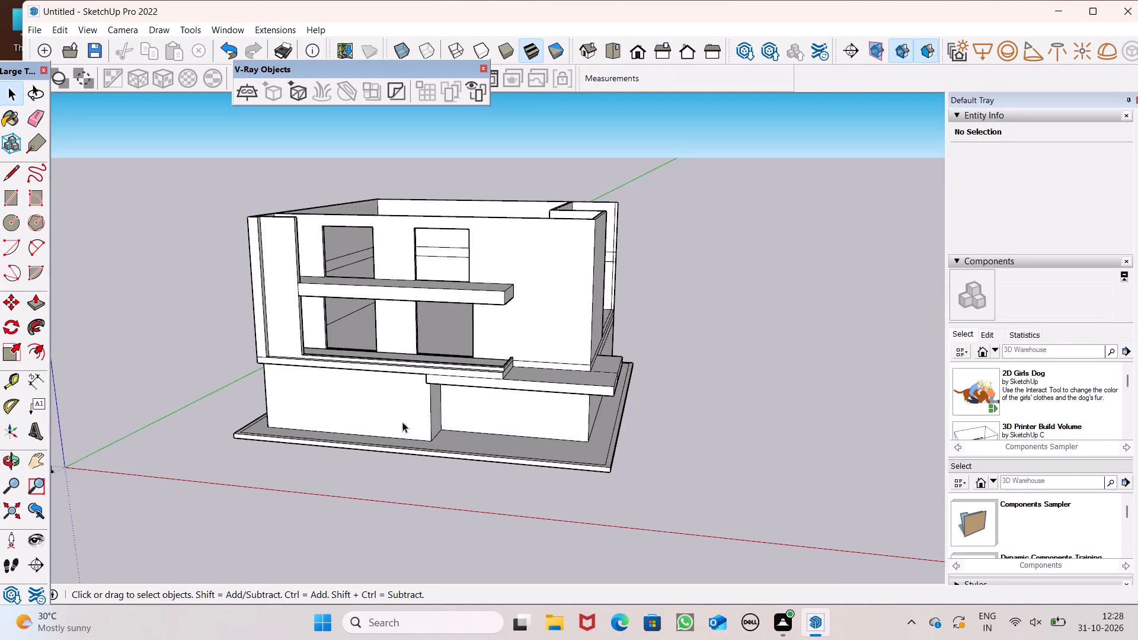
{"action": "middle_click_drag", "start_coordinate": [443, 427], "coordinate": [439, 381]}
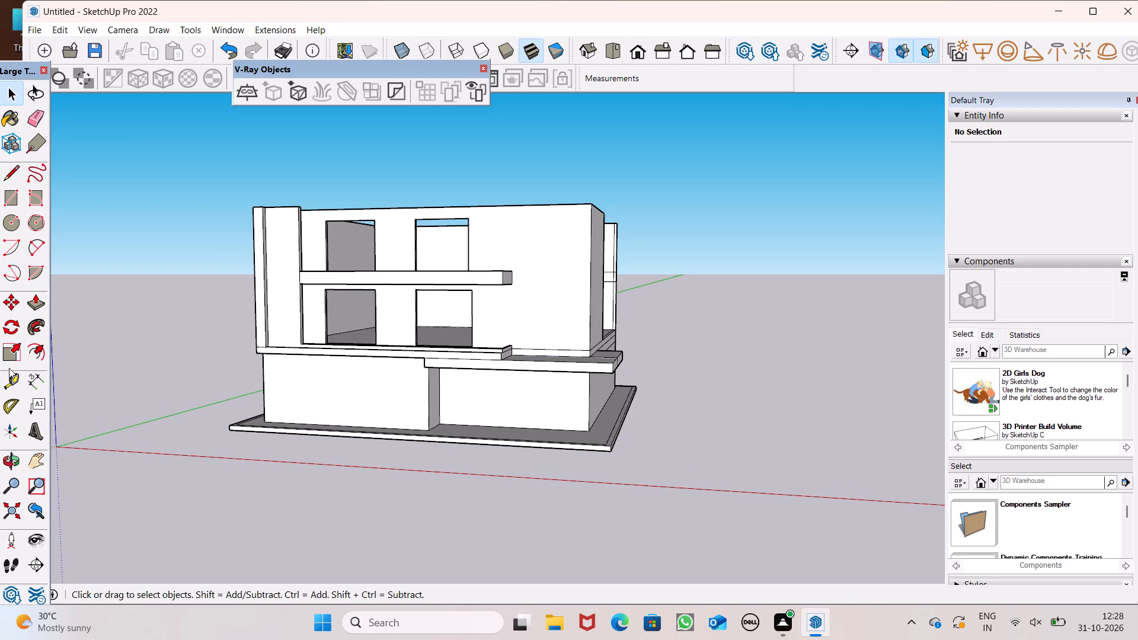
{"action": "scroll", "coordinate": [373, 366], "scroll_direction": "up", "scroll_amount": 1}
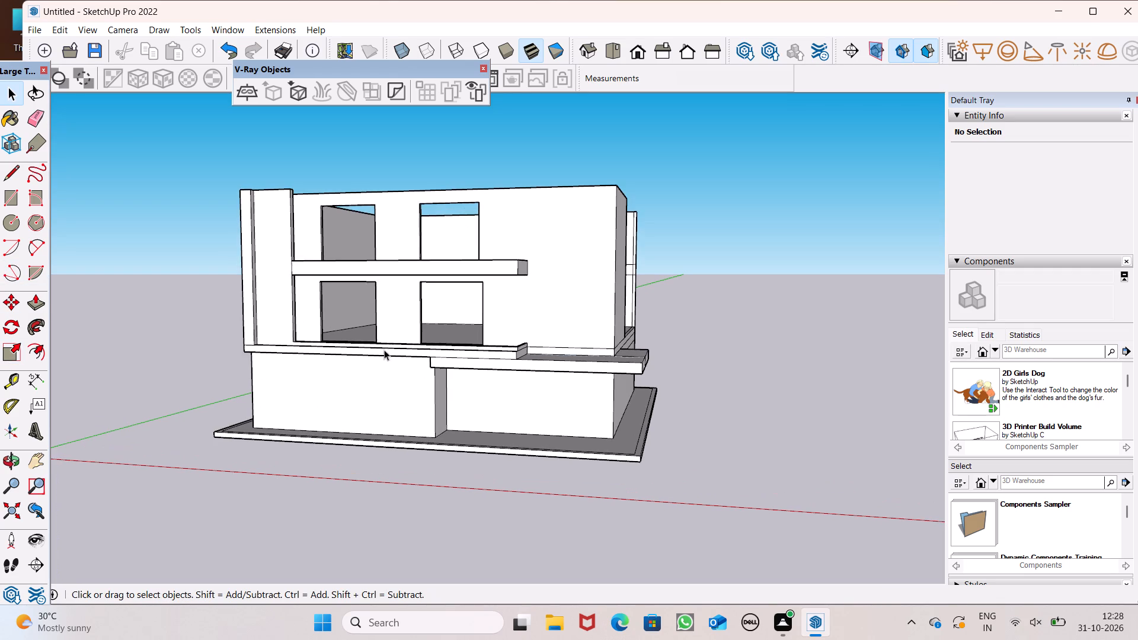
{"action": "scroll", "coordinate": [419, 276], "scroll_direction": "down", "scroll_amount": 2}
{"action": "middle_click_drag", "start_coordinate": [542, 315], "coordinate": [514, 351]}
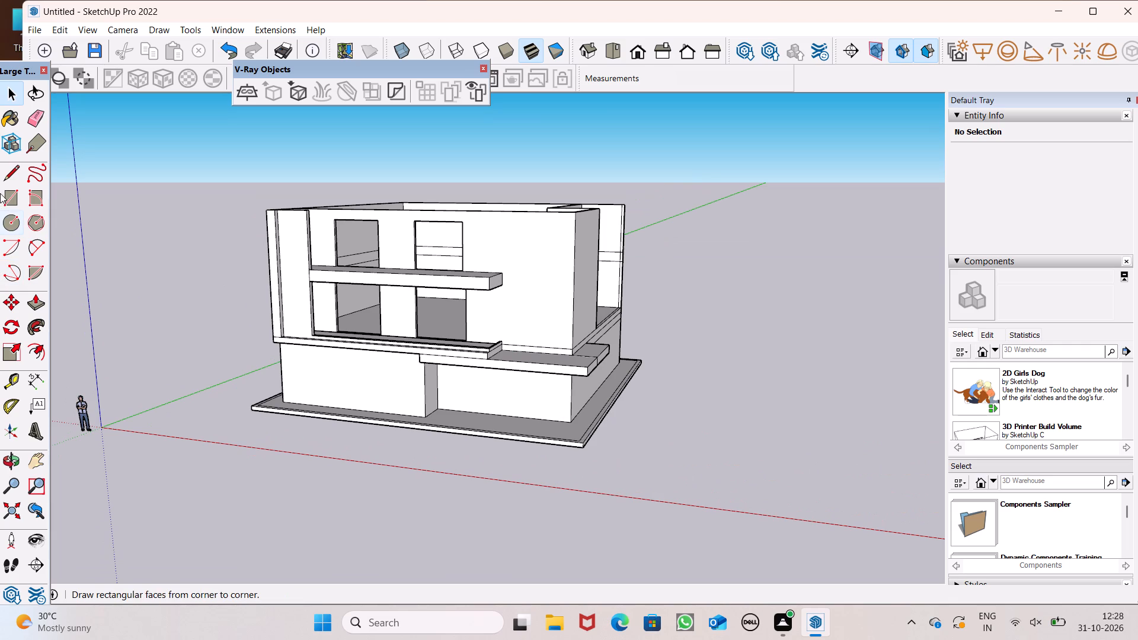
Place two vertical guides on the front wall, one at the projecting upper slab's end and one about 1' 5" beyond it.
{"action": "left_click", "coordinate": [14, 173]}
{"action": "middle_click_drag", "start_coordinate": [528, 370], "coordinate": [430, 381]}
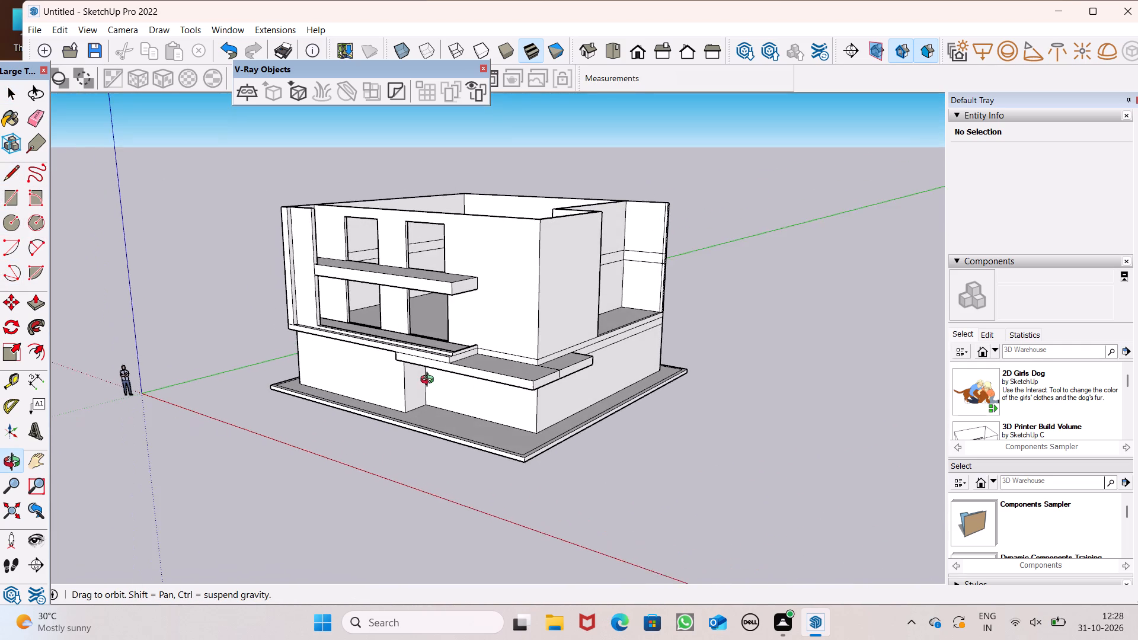
{"action": "middle_click_drag", "start_coordinate": [430, 381], "coordinate": [428, 376]}
{"action": "left_click", "coordinate": [19, 378]}
{"action": "scroll", "coordinate": [367, 206], "scroll_direction": "up", "scroll_amount": 2}
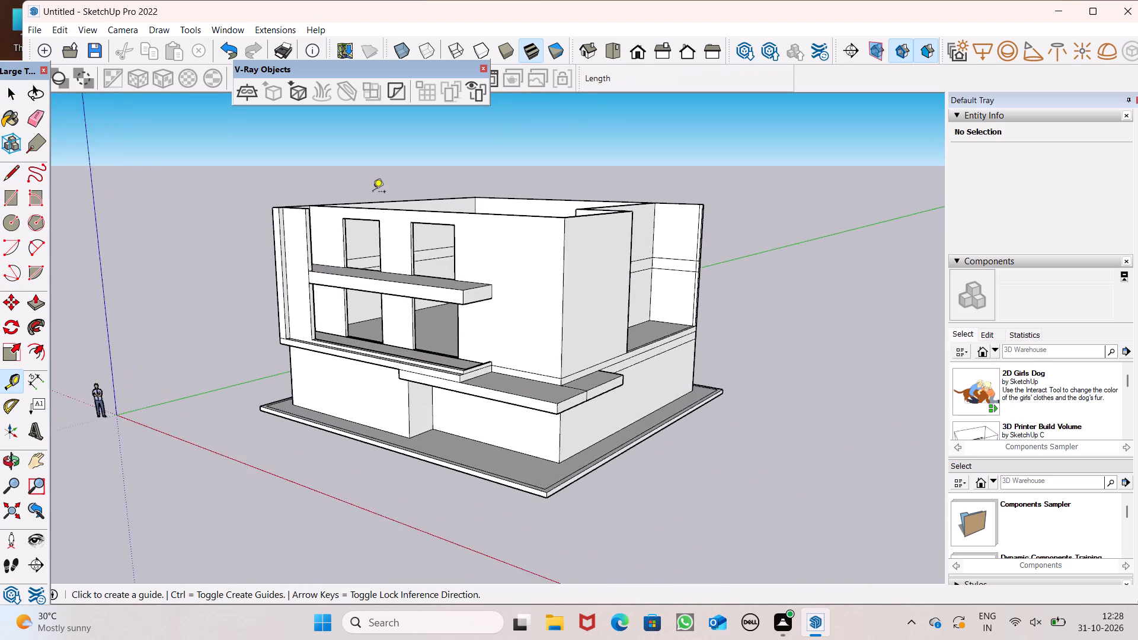
{"action": "scroll", "coordinate": [373, 193], "scroll_direction": "up", "scroll_amount": 2}
{"action": "middle_click_drag", "start_coordinate": [524, 356], "coordinate": [542, 369]}
{"action": "scroll", "coordinate": [565, 321], "scroll_direction": "up", "scroll_amount": 2}
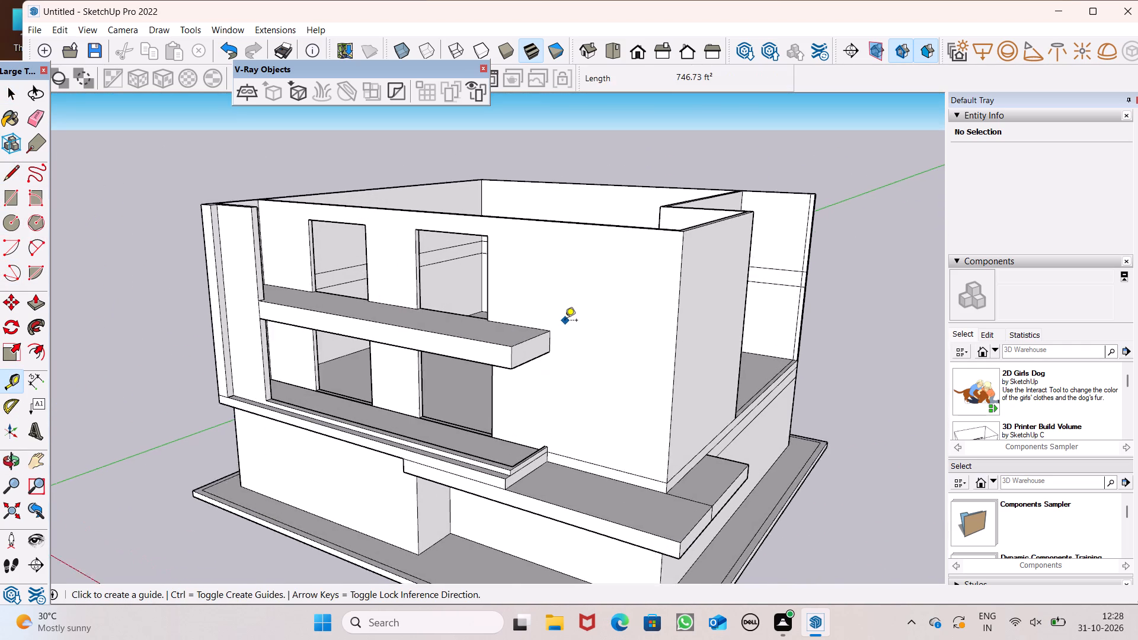
{"action": "scroll", "coordinate": [565, 321], "scroll_direction": "up", "scroll_amount": 4}
{"action": "left_click", "coordinate": [539, 347]}
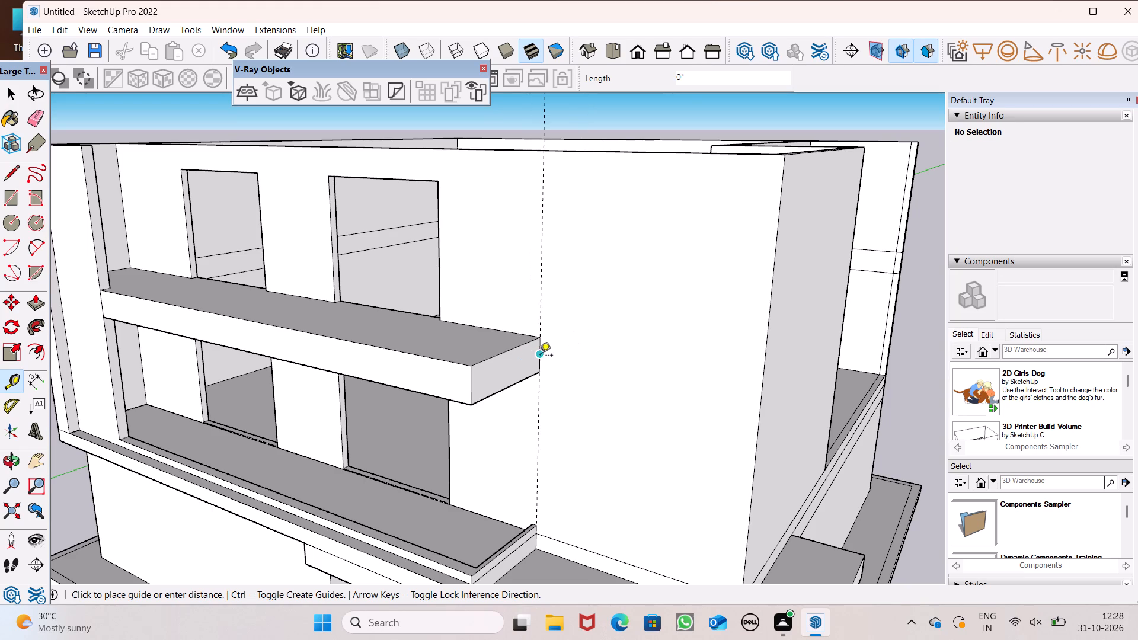
{"action": "left_click", "coordinate": [539, 356]}
{"action": "left_click", "coordinate": [538, 357]}
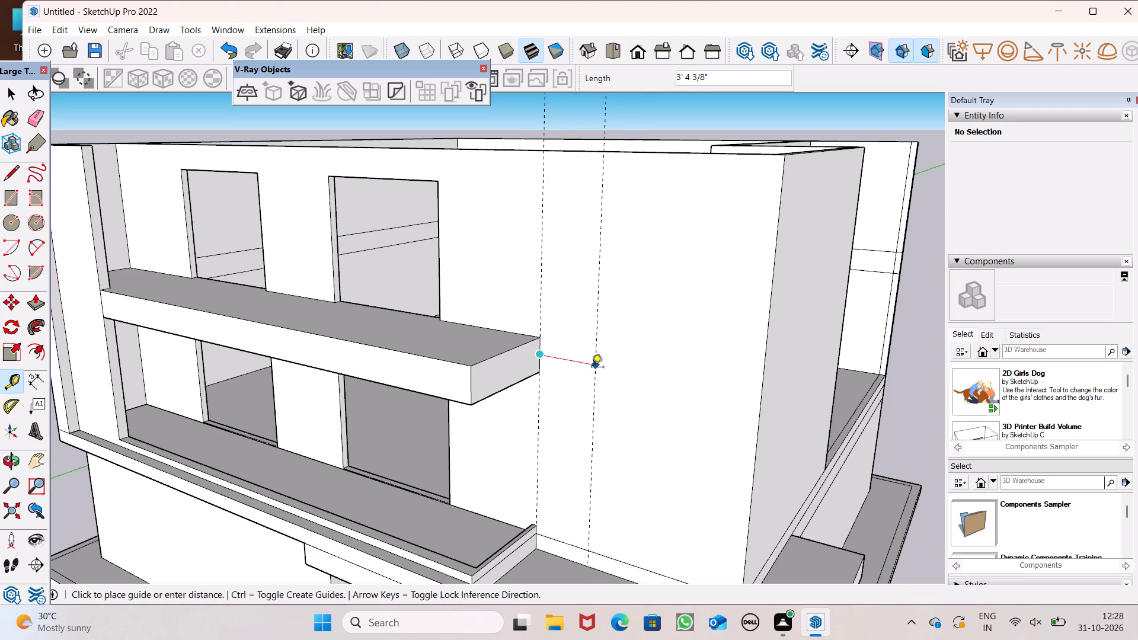
{"action": "left_click", "coordinate": [561, 364]}
{"action": "key", "text": "space"}
Push/Pull the top face of the building's walls upward by 1'5".
{"action": "scroll", "coordinate": [557, 337], "scroll_direction": "down", "scroll_amount": 7}
{"action": "middle_click_drag", "start_coordinate": [587, 344], "coordinate": [592, 433]}
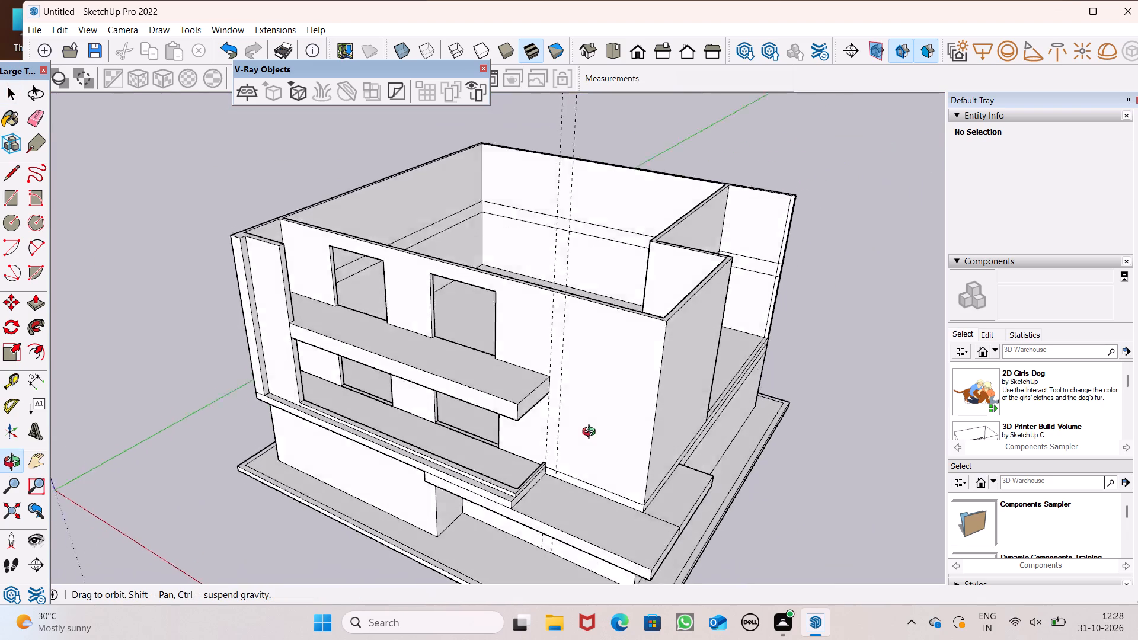
{"action": "middle_click_drag", "start_coordinate": [592, 433], "coordinate": [526, 488]}
{"action": "scroll", "coordinate": [508, 377], "scroll_direction": "down", "scroll_amount": 2}
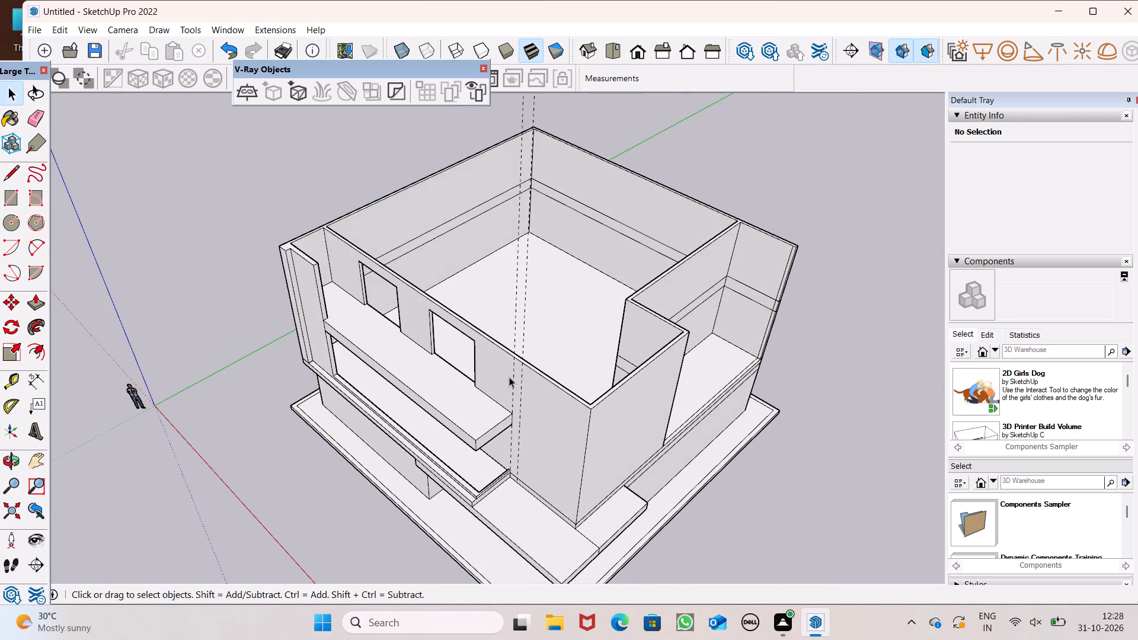
{"action": "left_click", "coordinate": [36, 306]}
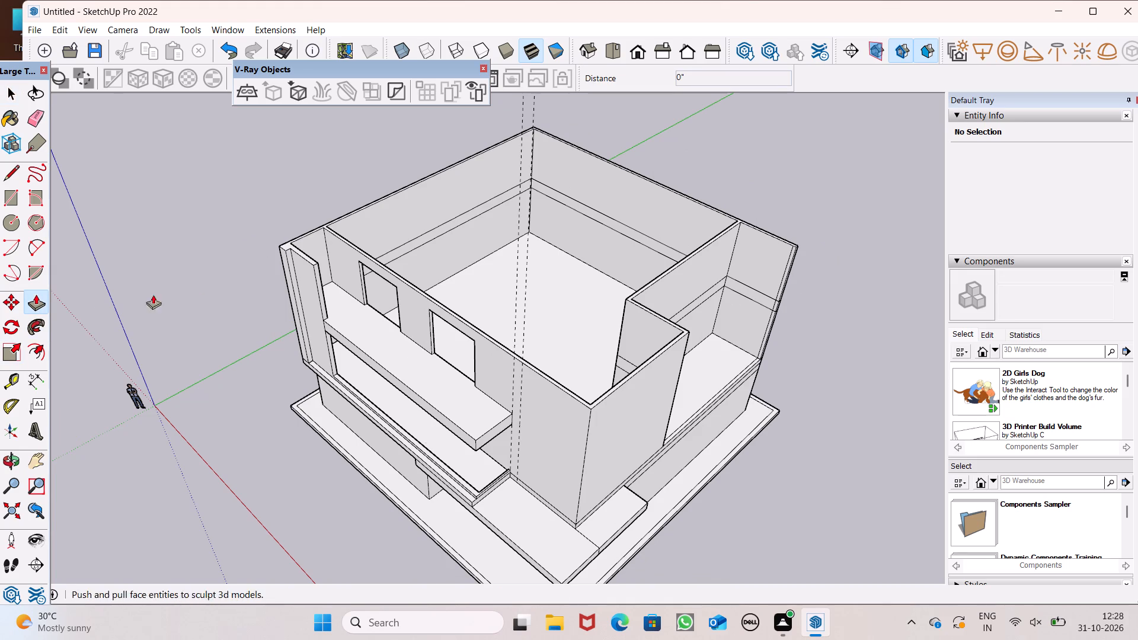
{"action": "scroll", "coordinate": [595, 398], "scroll_direction": "up", "scroll_amount": 4}
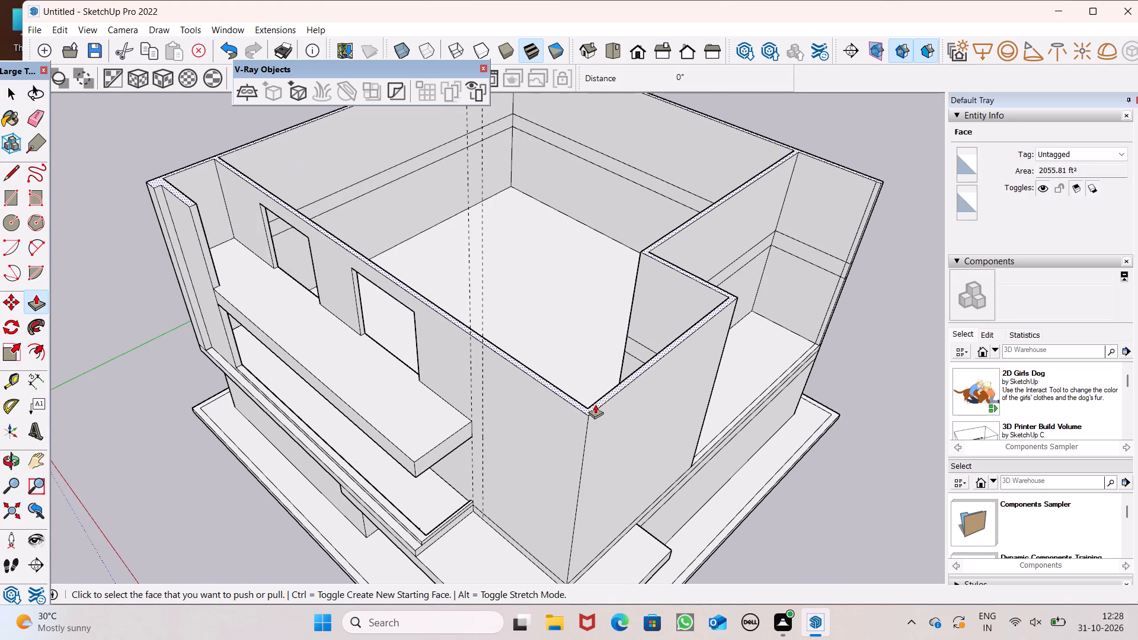
{"action": "left_click_drag", "start_coordinate": [595, 404], "coordinate": [594, 355]}
{"action": "type", "text": "1'5\""}
{"action": "key", "text": "Return"}
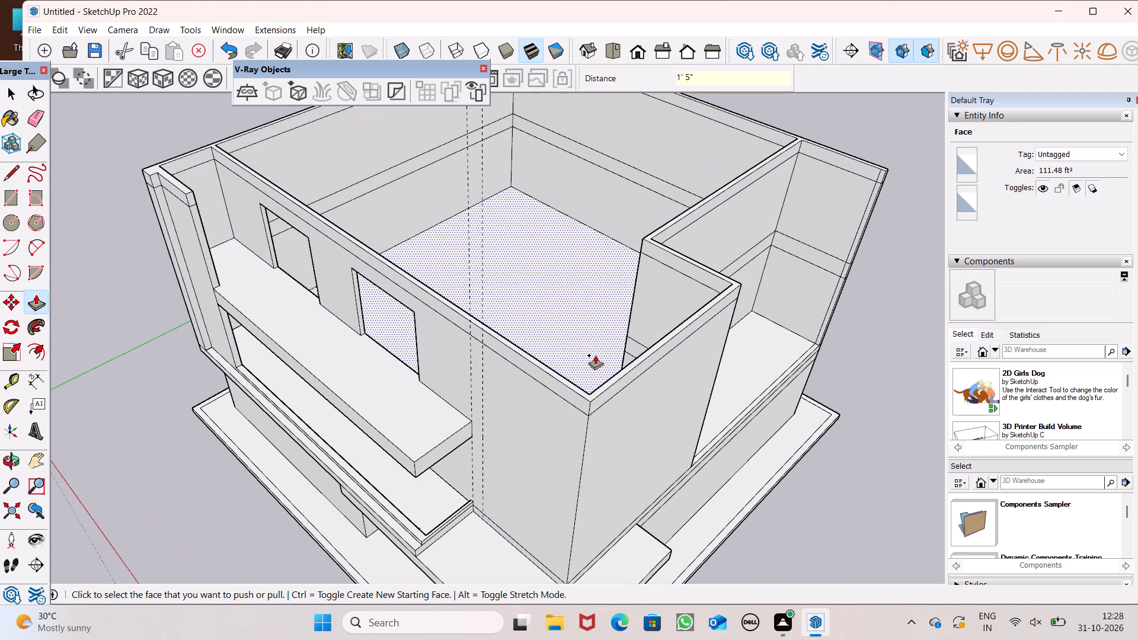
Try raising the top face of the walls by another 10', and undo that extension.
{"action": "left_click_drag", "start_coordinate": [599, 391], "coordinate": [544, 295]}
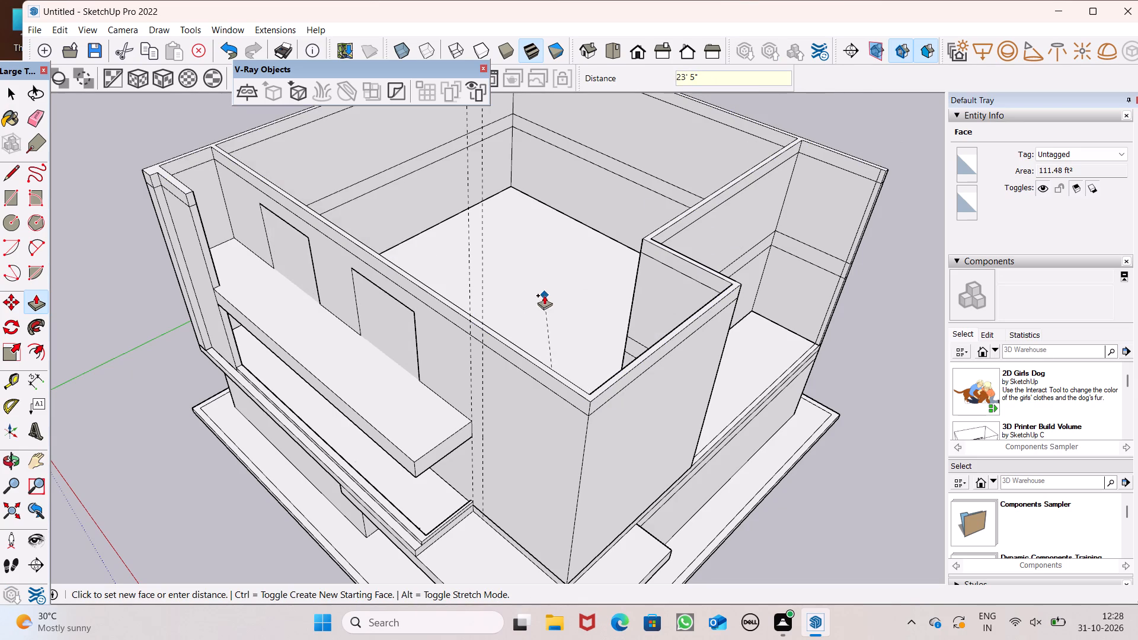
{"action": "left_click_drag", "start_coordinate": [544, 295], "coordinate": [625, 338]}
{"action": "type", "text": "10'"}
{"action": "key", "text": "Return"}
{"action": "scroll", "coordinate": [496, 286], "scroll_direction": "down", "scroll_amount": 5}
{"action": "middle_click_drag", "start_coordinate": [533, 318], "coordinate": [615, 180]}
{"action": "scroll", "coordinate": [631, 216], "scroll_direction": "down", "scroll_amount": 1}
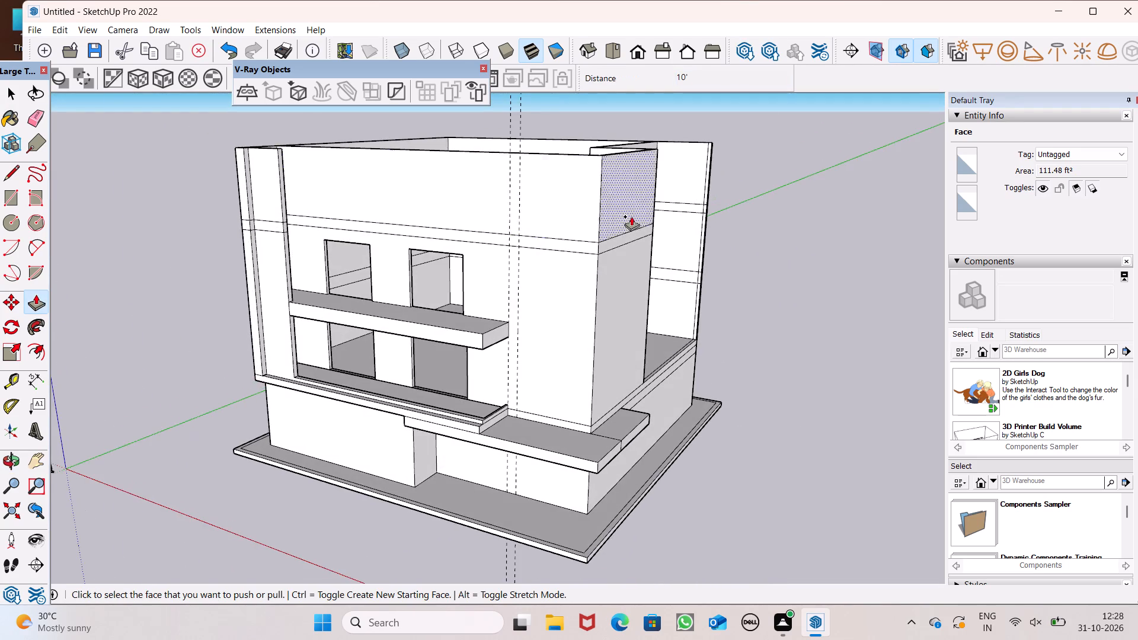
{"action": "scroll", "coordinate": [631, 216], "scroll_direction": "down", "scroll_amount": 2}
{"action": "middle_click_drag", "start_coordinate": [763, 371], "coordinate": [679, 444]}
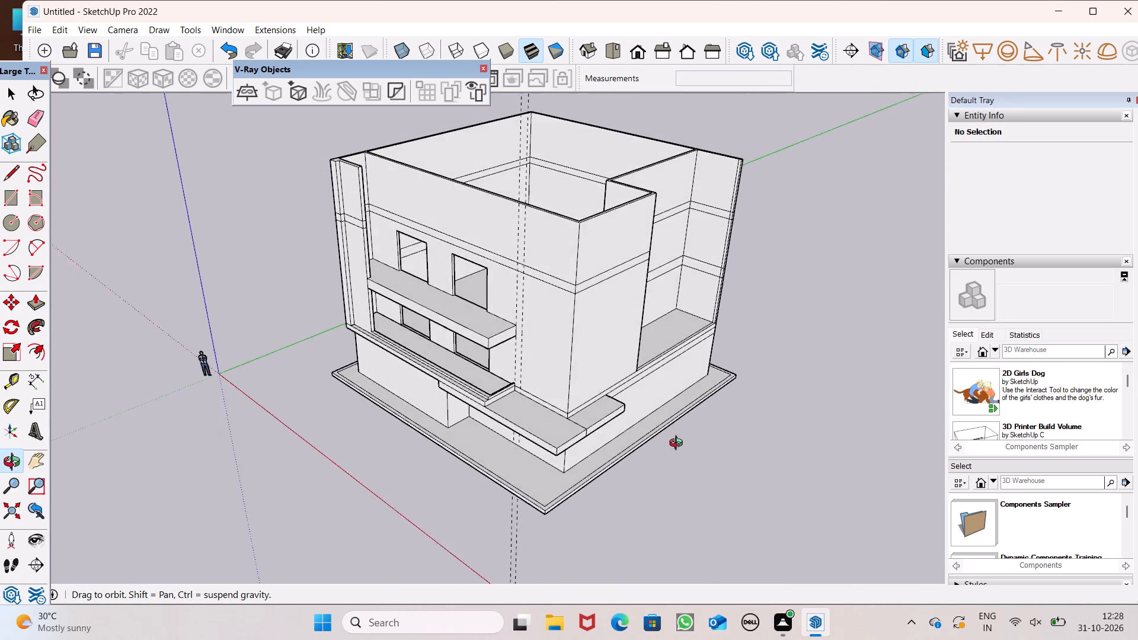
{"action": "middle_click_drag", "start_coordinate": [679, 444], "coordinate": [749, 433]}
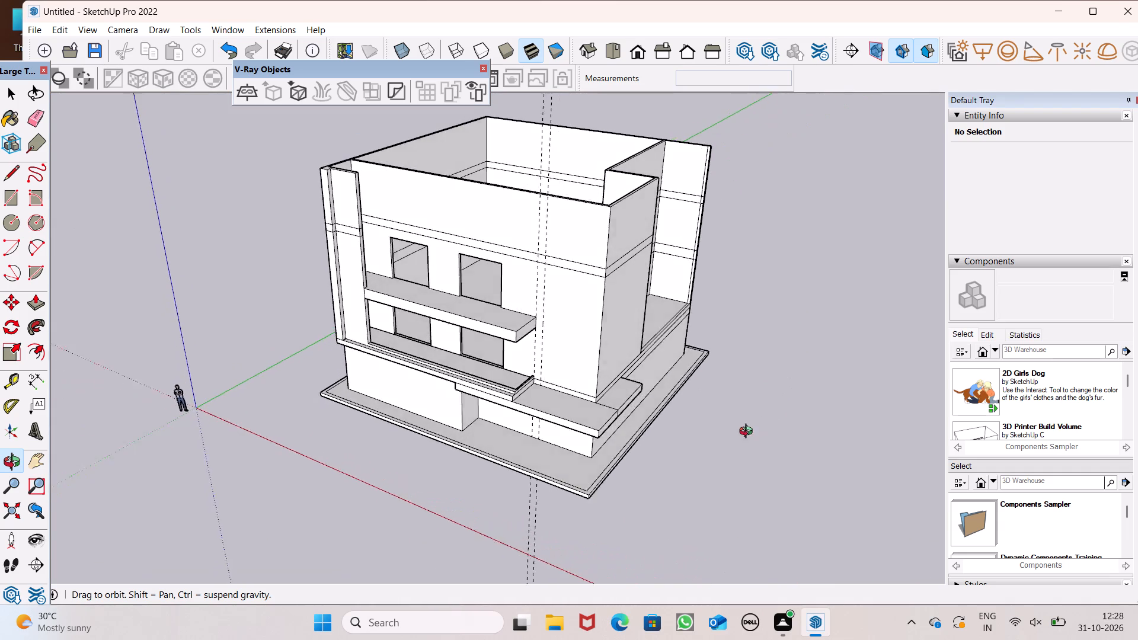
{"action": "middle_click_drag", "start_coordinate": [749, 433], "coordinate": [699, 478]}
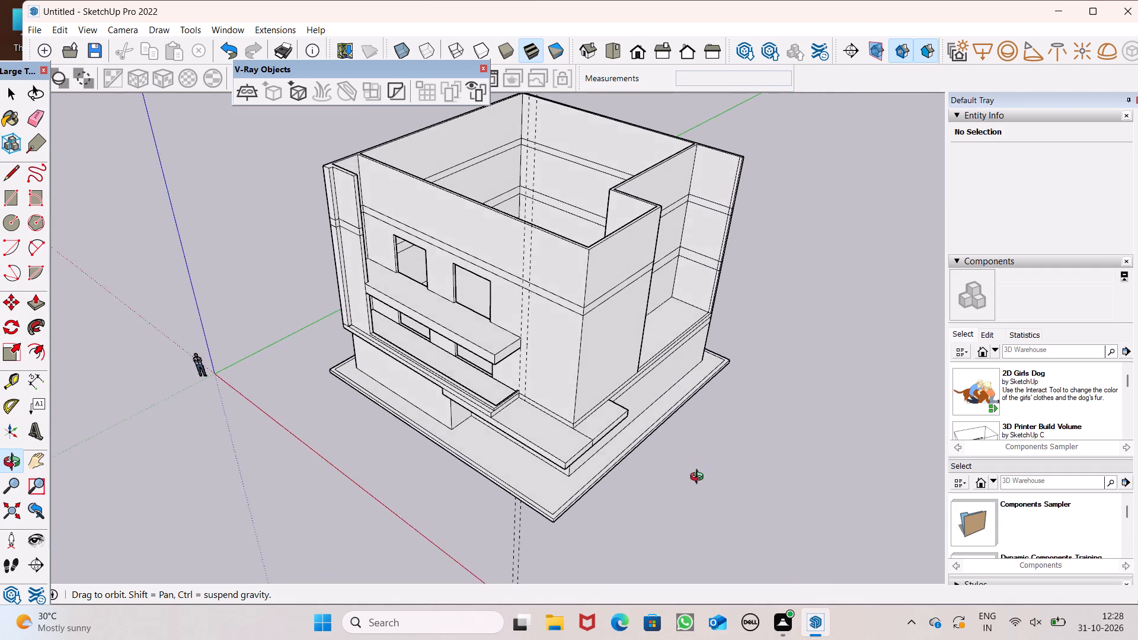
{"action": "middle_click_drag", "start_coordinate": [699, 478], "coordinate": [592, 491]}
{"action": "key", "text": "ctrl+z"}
Push/Pull the top face of the walls upward by 10' to form another storey above the 1'5" band.
{"action": "middle_click_drag", "start_coordinate": [475, 284], "coordinate": [565, 261]}
{"action": "scroll", "coordinate": [488, 282], "scroll_direction": "up", "scroll_amount": 1}
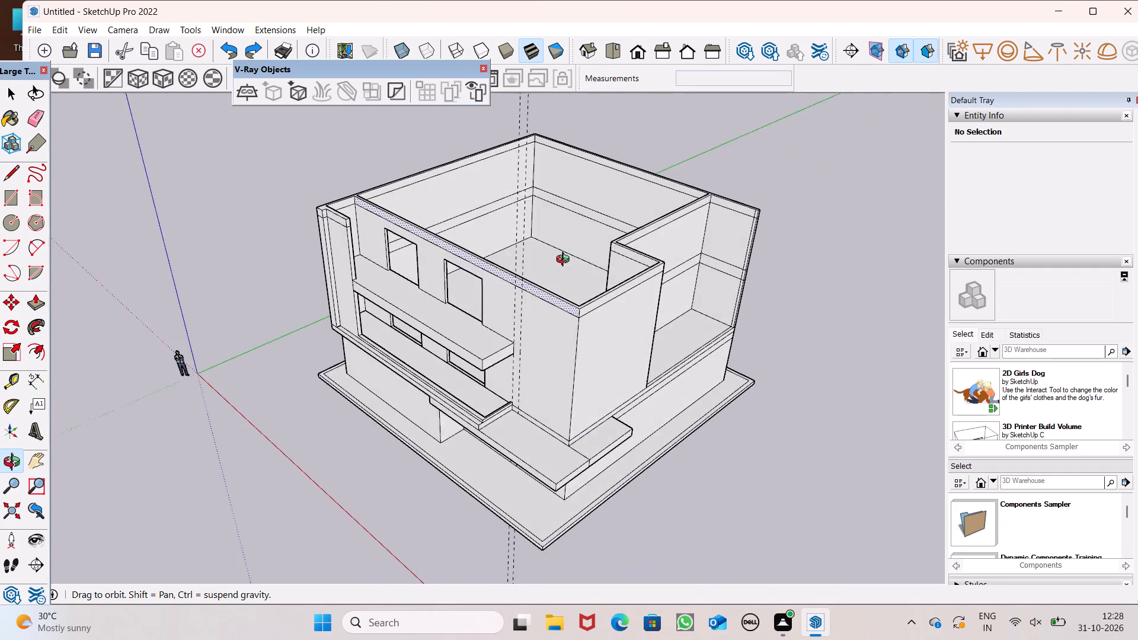
{"action": "middle_click_drag", "start_coordinate": [565, 261], "coordinate": [570, 326]}
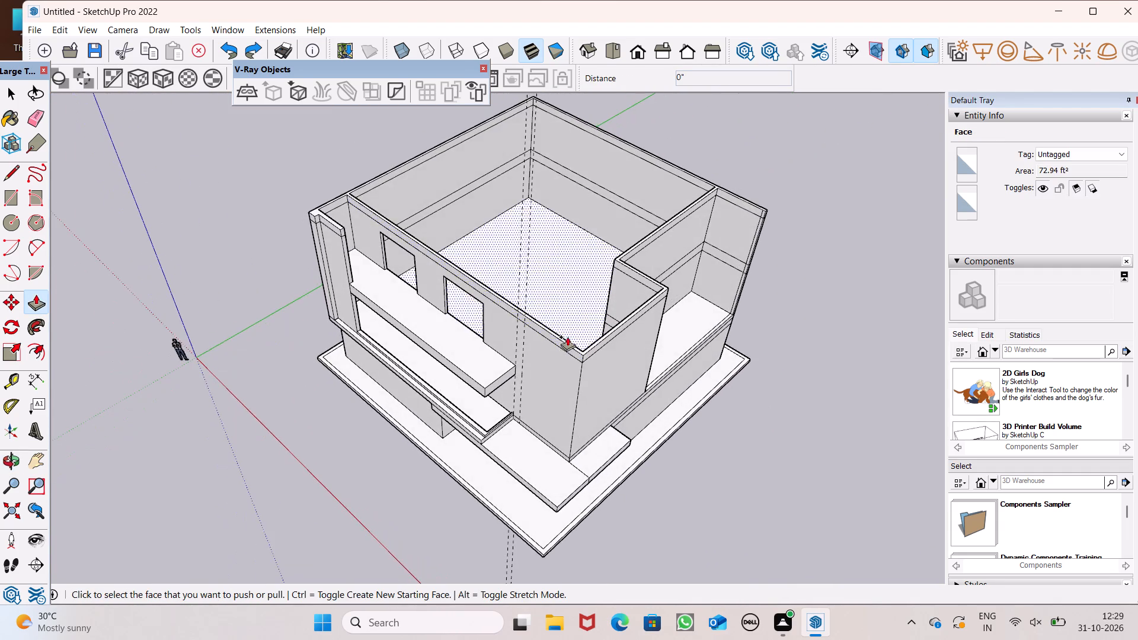
{"action": "scroll", "coordinate": [564, 339], "scroll_direction": "up", "scroll_amount": 7}
{"action": "left_click_drag", "start_coordinate": [584, 357], "coordinate": [602, 264]}
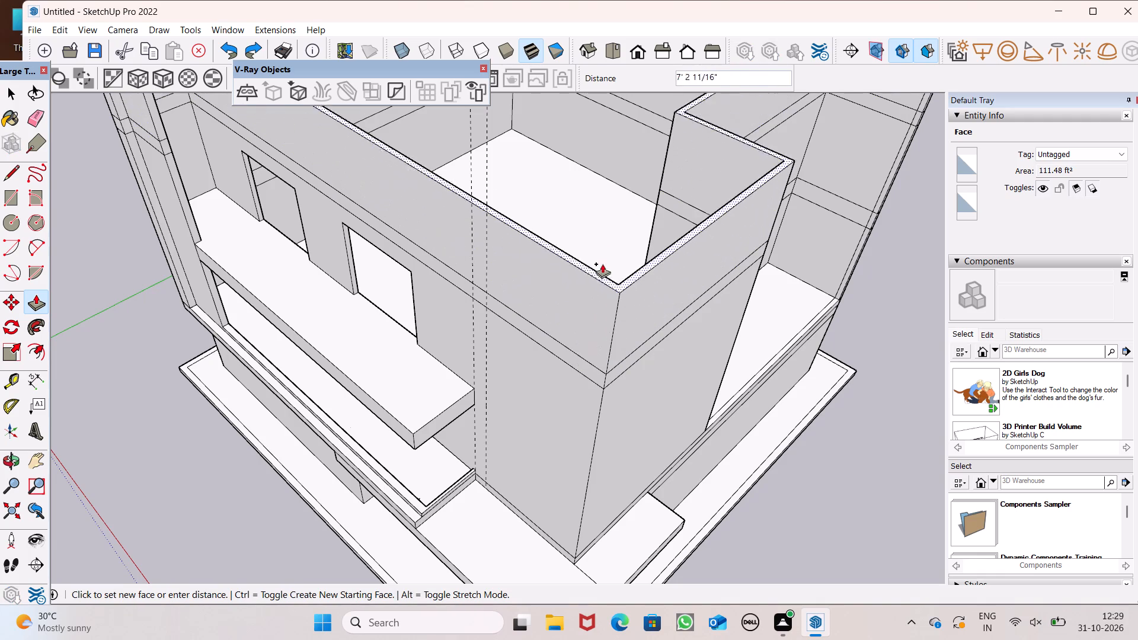
{"action": "left_click_drag", "start_coordinate": [602, 264], "coordinate": [608, 223]}
{"action": "type", "text": "10"}
{"action": "key", "text": "apostrophe"}
{"action": "key", "text": "Return"}
{"action": "scroll", "coordinate": [580, 239], "scroll_direction": "down", "scroll_amount": 5}
{"action": "middle_click_drag", "start_coordinate": [713, 240], "coordinate": [851, 58]}
{"action": "scroll", "coordinate": [743, 328], "scroll_direction": "down", "scroll_amount": 4}
{"action": "key", "text": "space"}
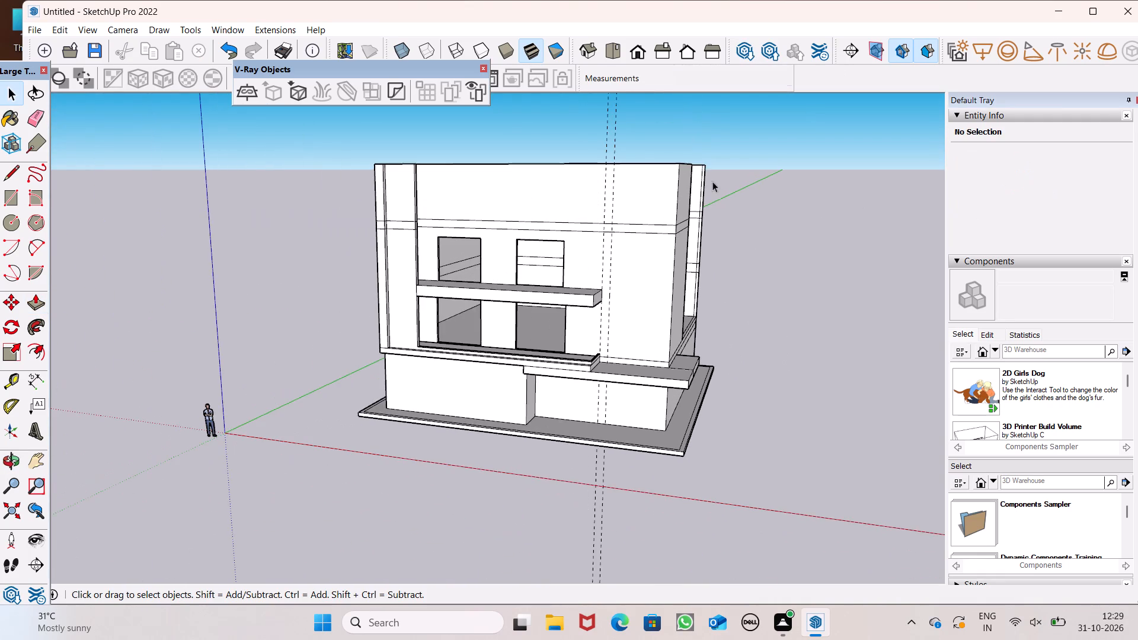
Measure the height of the new upper storey's wall at its front outer corner.
{"action": "scroll", "coordinate": [720, 156], "scroll_direction": "up", "scroll_amount": 5}
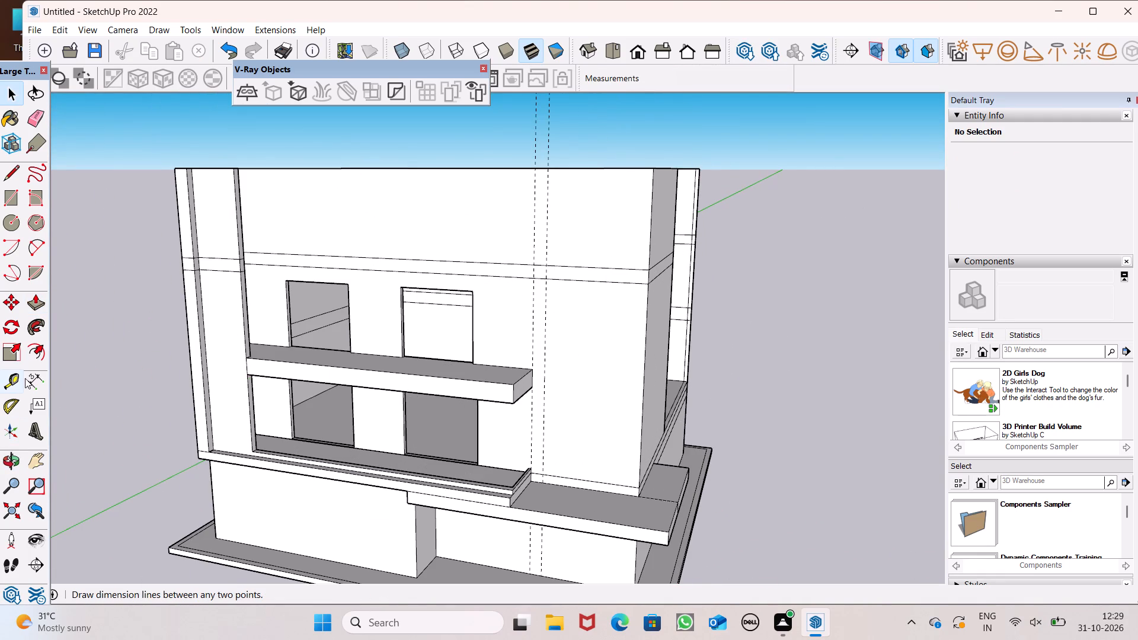
{"action": "left_click_drag", "start_coordinate": [45, 376], "coordinate": [52, 375]}
{"action": "left_click", "coordinate": [44, 373]}
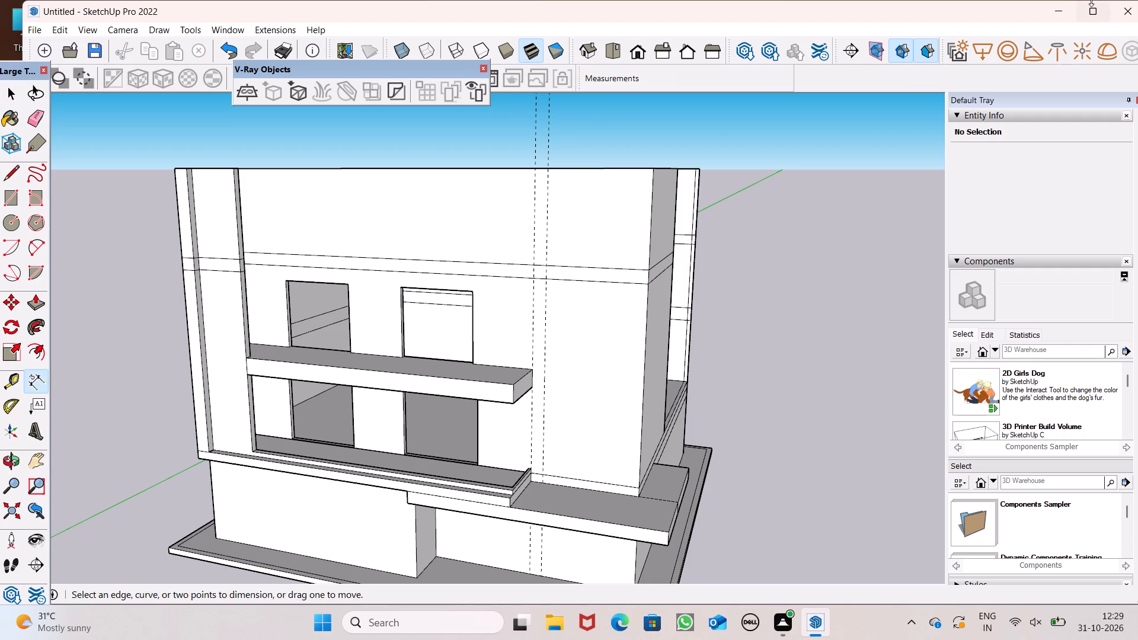
{"action": "left_click", "coordinate": [657, 167]}
{"action": "scroll", "coordinate": [689, 318], "scroll_direction": "up", "scroll_amount": 3}
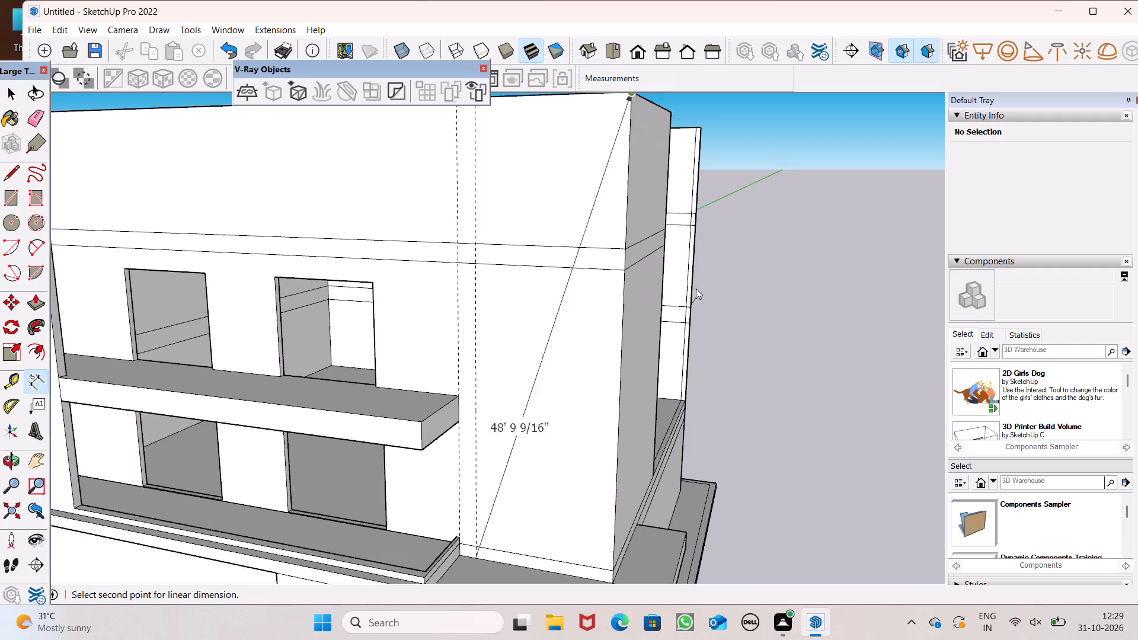
{"action": "scroll", "coordinate": [696, 289], "scroll_direction": "up", "scroll_amount": 1}
{"action": "key", "text": "space"}
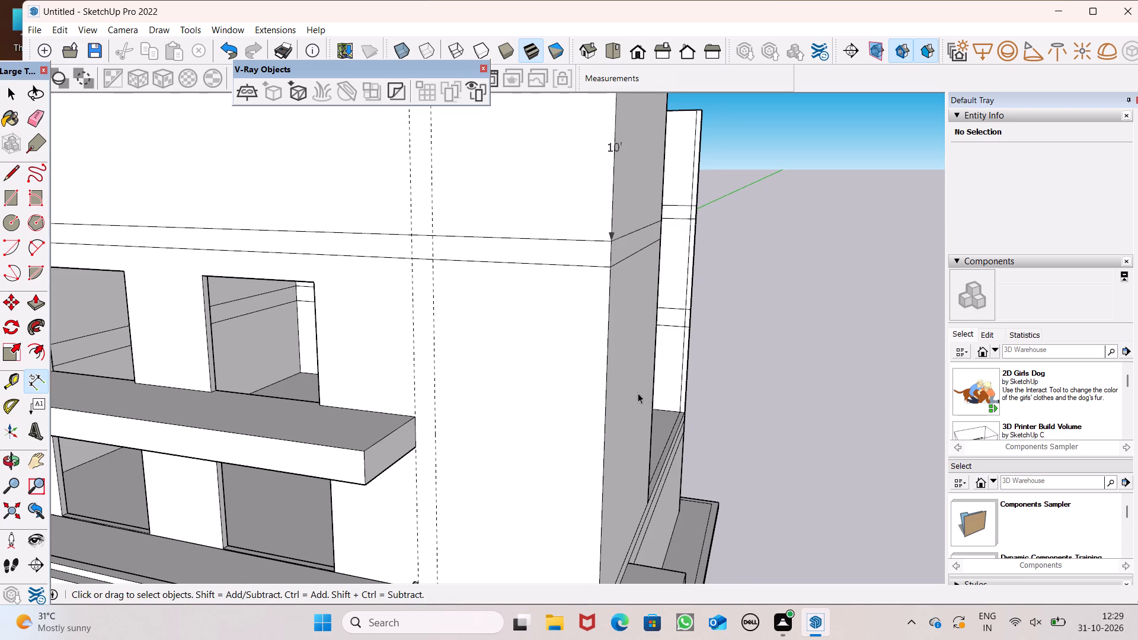
Examine the raised front facade, its openings, the projecting slab and the curbed ledge from above and up close.
{"action": "scroll", "coordinate": [637, 391], "scroll_direction": "down", "scroll_amount": 6}
{"action": "scroll", "coordinate": [603, 311], "scroll_direction": "down", "scroll_amount": 2}
{"action": "middle_click_drag", "start_coordinate": [618, 321], "coordinate": [606, 395]}
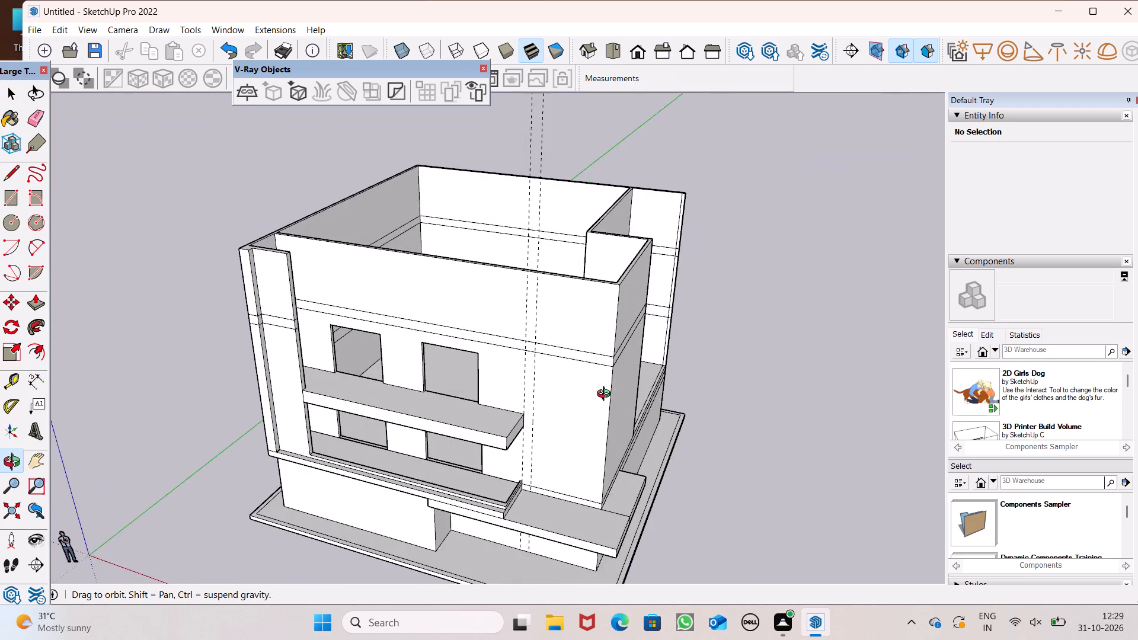
{"action": "middle_click_drag", "start_coordinate": [606, 395], "coordinate": [685, 370]}
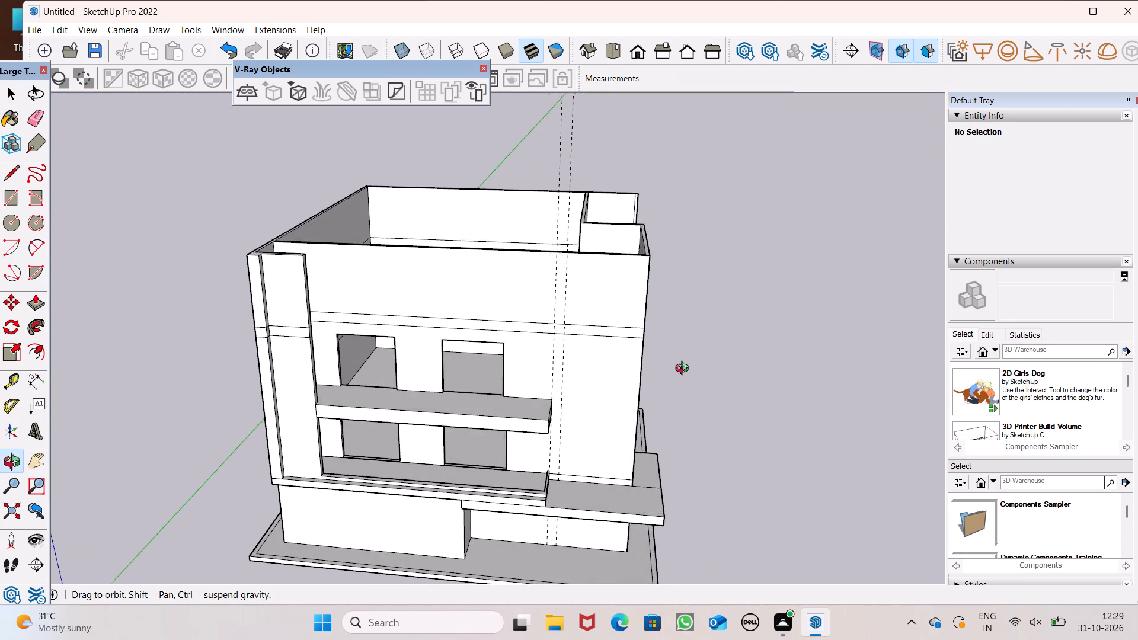
{"action": "middle_click_drag", "start_coordinate": [685, 370], "coordinate": [686, 393]}
{"action": "scroll", "coordinate": [572, 330], "scroll_direction": "up", "scroll_amount": 7}
{"action": "middle_click_drag", "start_coordinate": [539, 263], "coordinate": [594, 205]}
{"action": "scroll", "coordinate": [554, 201], "scroll_direction": "down", "scroll_amount": 1}
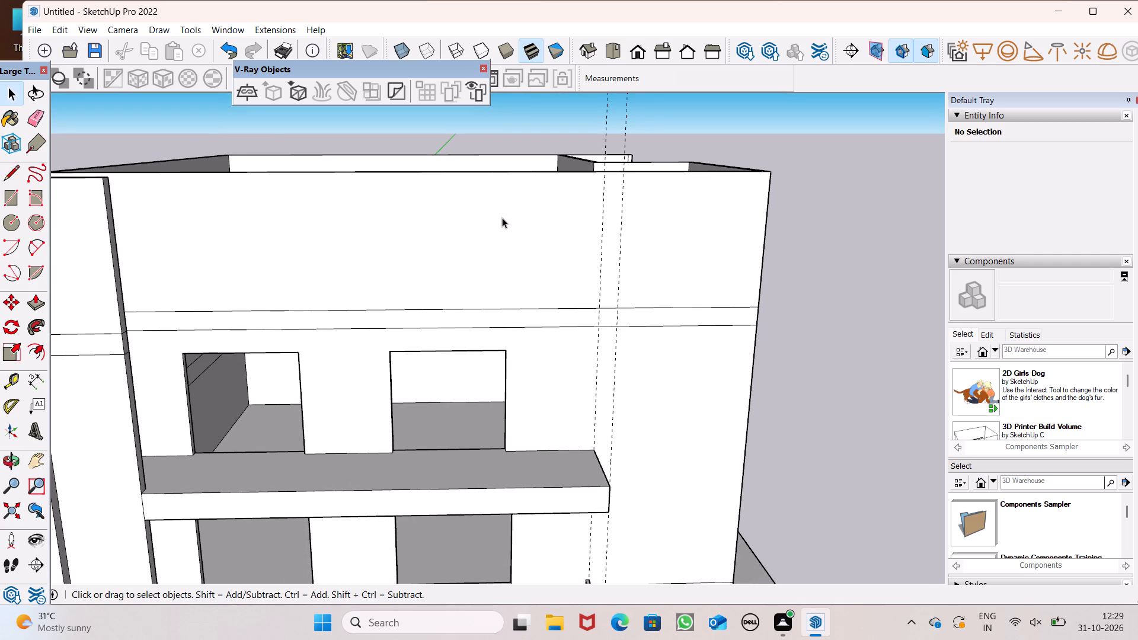
{"action": "scroll", "coordinate": [493, 229], "scroll_direction": "down", "scroll_amount": 2}
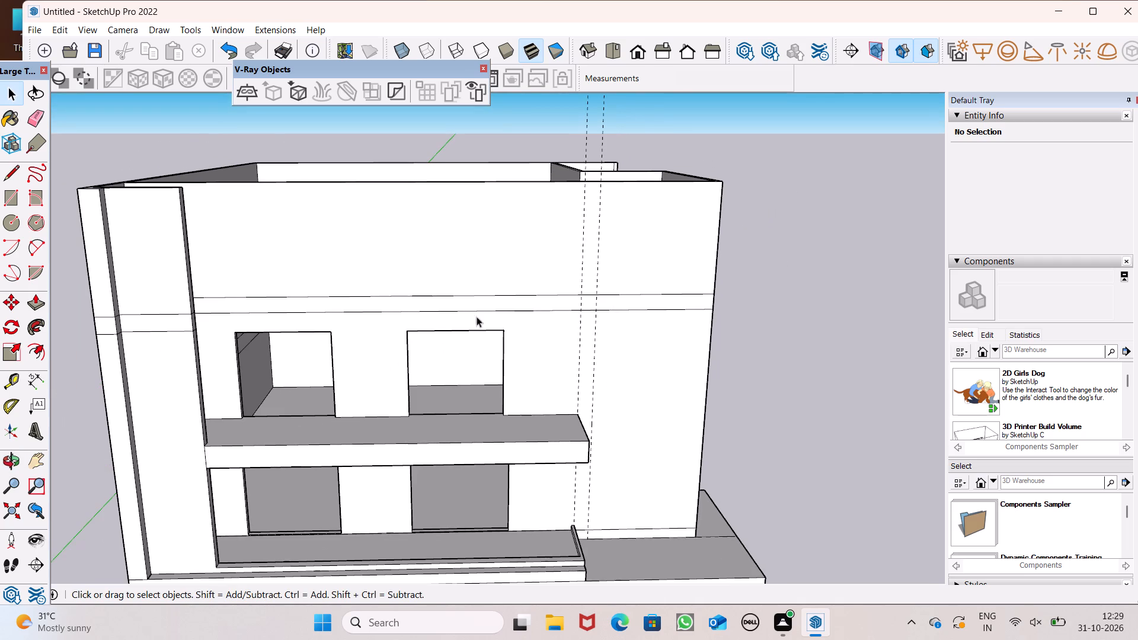
{"action": "scroll", "coordinate": [477, 299], "scroll_direction": "down", "scroll_amount": 6}
{"action": "middle_click_drag", "start_coordinate": [478, 462], "coordinate": [478, 508]}
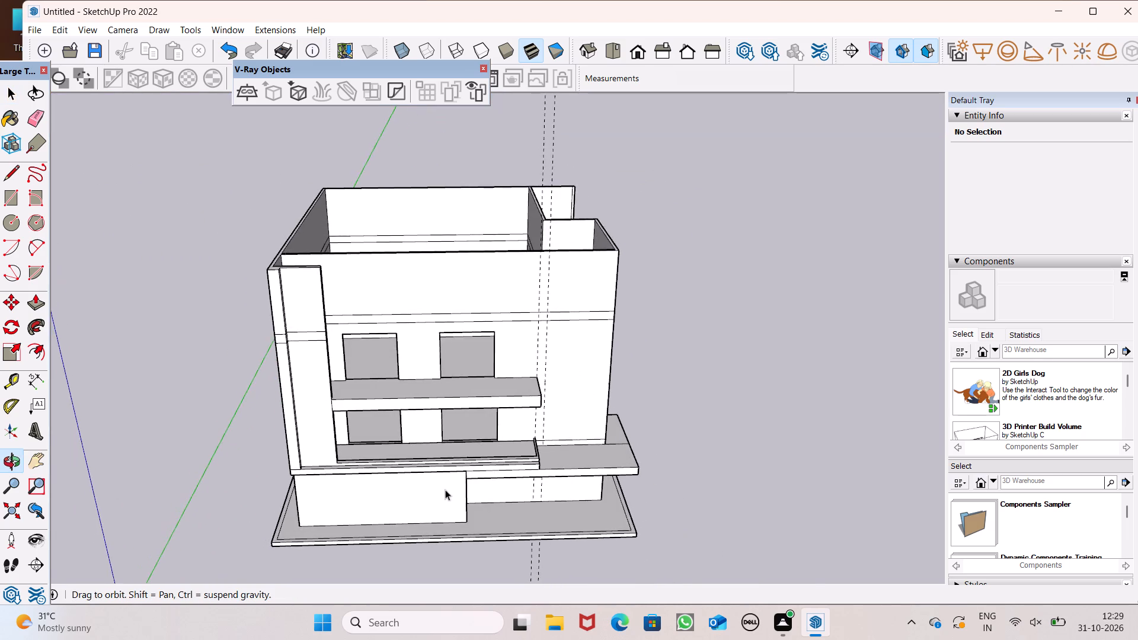
{"action": "scroll", "coordinate": [429, 482], "scroll_direction": "up", "scroll_amount": 7}
{"action": "scroll", "coordinate": [500, 311], "scroll_direction": "down", "scroll_amount": 6}
{"action": "middle_click_drag", "start_coordinate": [510, 446], "coordinate": [497, 537]}
{"action": "scroll", "coordinate": [447, 386], "scroll_direction": "up", "scroll_amount": 8}
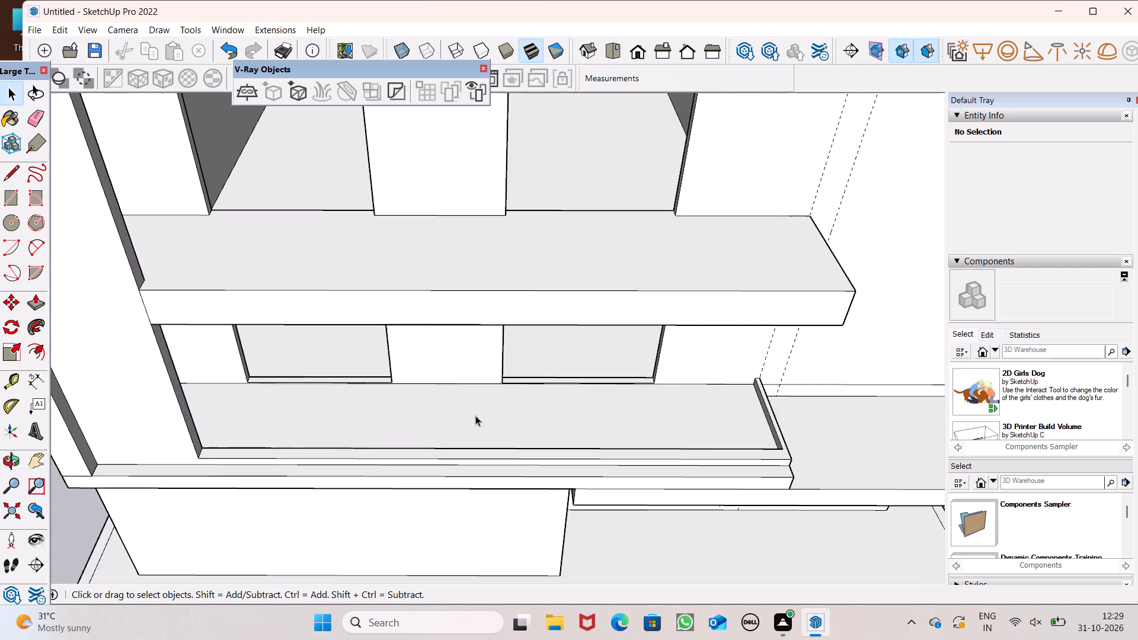
Draw two parallel edges about 9 7/8" long across the ledge's flat outer strip to mark a small column footprint midway along it.
{"action": "scroll", "coordinate": [426, 335], "scroll_direction": "down", "scroll_amount": 4}
{"action": "scroll", "coordinate": [446, 479], "scroll_direction": "up", "scroll_amount": 9}
{"action": "scroll", "coordinate": [465, 315], "scroll_direction": "down", "scroll_amount": 5}
{"action": "scroll", "coordinate": [461, 376], "scroll_direction": "up", "scroll_amount": 1}
{"action": "middle_click_drag", "start_coordinate": [463, 382], "coordinate": [466, 439]}
{"action": "scroll", "coordinate": [449, 405], "scroll_direction": "up", "scroll_amount": 6}
{"action": "scroll", "coordinate": [445, 392], "scroll_direction": "down", "scroll_amount": 1}
{"action": "left_click", "coordinate": [8, 180]}
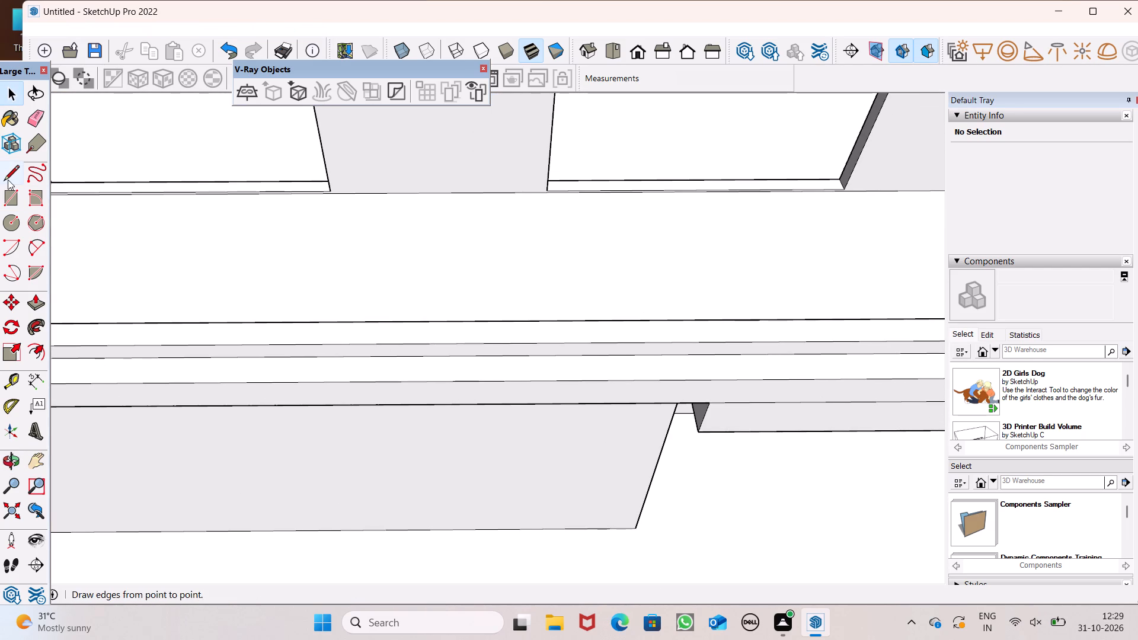
{"action": "scroll", "coordinate": [452, 375], "scroll_direction": "up", "scroll_amount": 1}
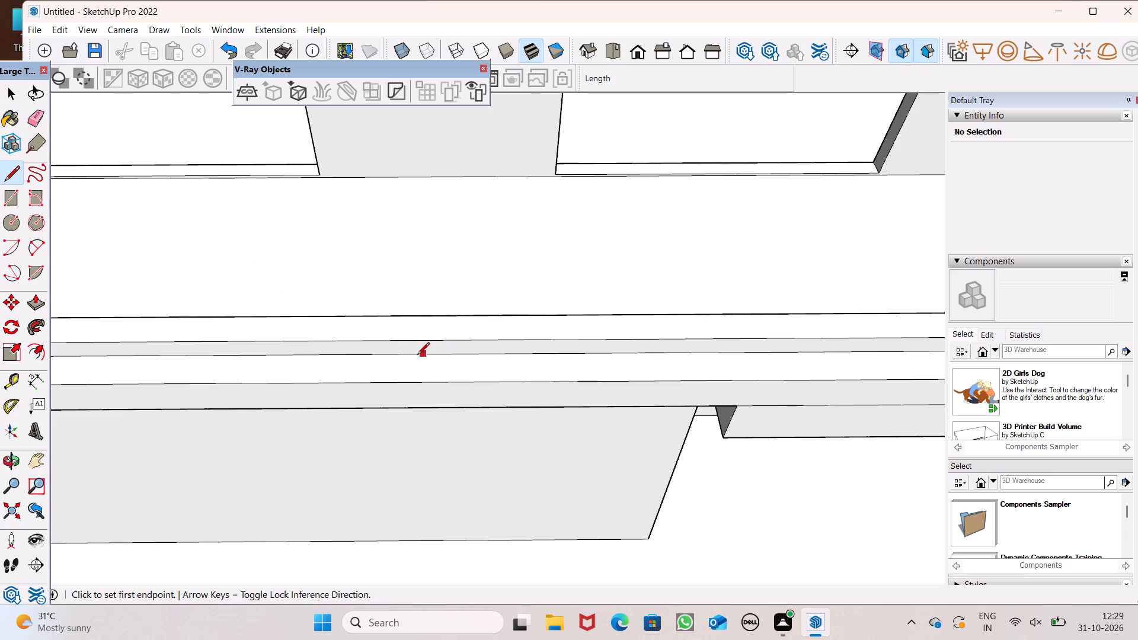
{"action": "left_click", "coordinate": [417, 356]}
{"action": "left_click", "coordinate": [411, 386]}
{"action": "left_click", "coordinate": [544, 352]}
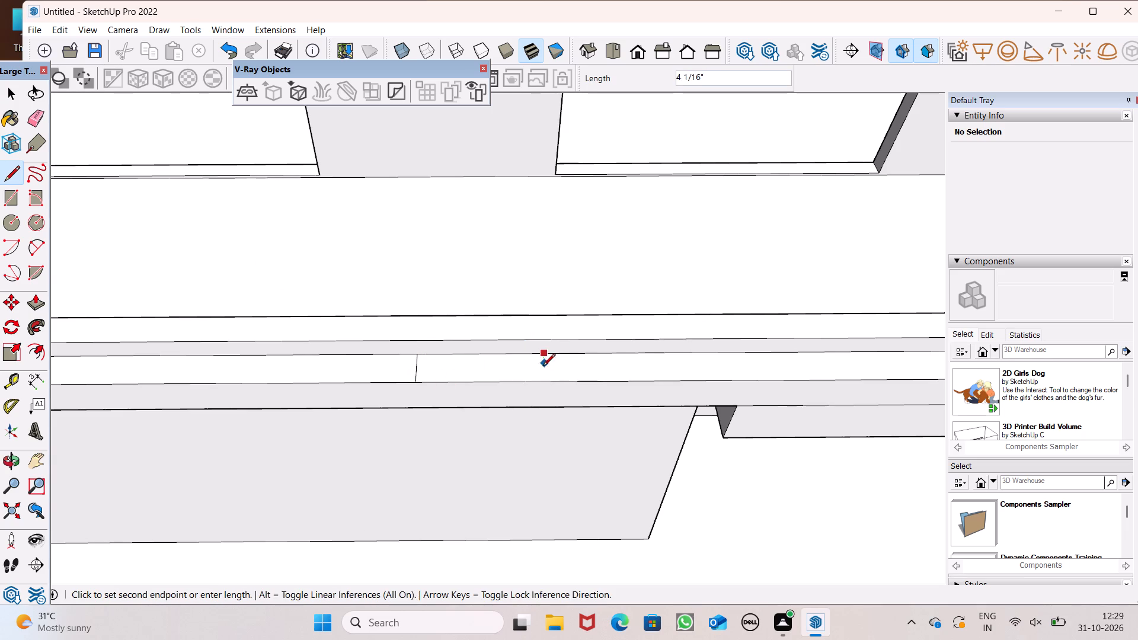
{"action": "left_click", "coordinate": [543, 385]}
{"action": "scroll", "coordinate": [418, 332], "scroll_direction": "down", "scroll_amount": 12}
{"action": "middle_click_drag", "start_coordinate": [469, 405], "coordinate": [475, 354]}
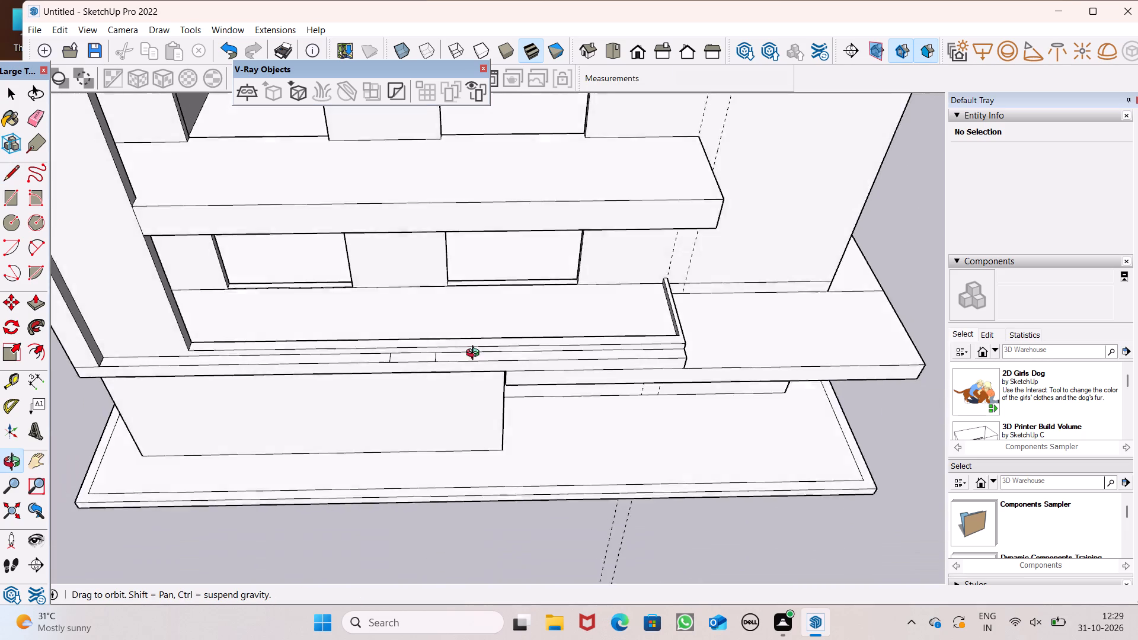
{"action": "middle_click_drag", "start_coordinate": [475, 354], "coordinate": [443, 385]}
{"action": "key", "text": "space"}
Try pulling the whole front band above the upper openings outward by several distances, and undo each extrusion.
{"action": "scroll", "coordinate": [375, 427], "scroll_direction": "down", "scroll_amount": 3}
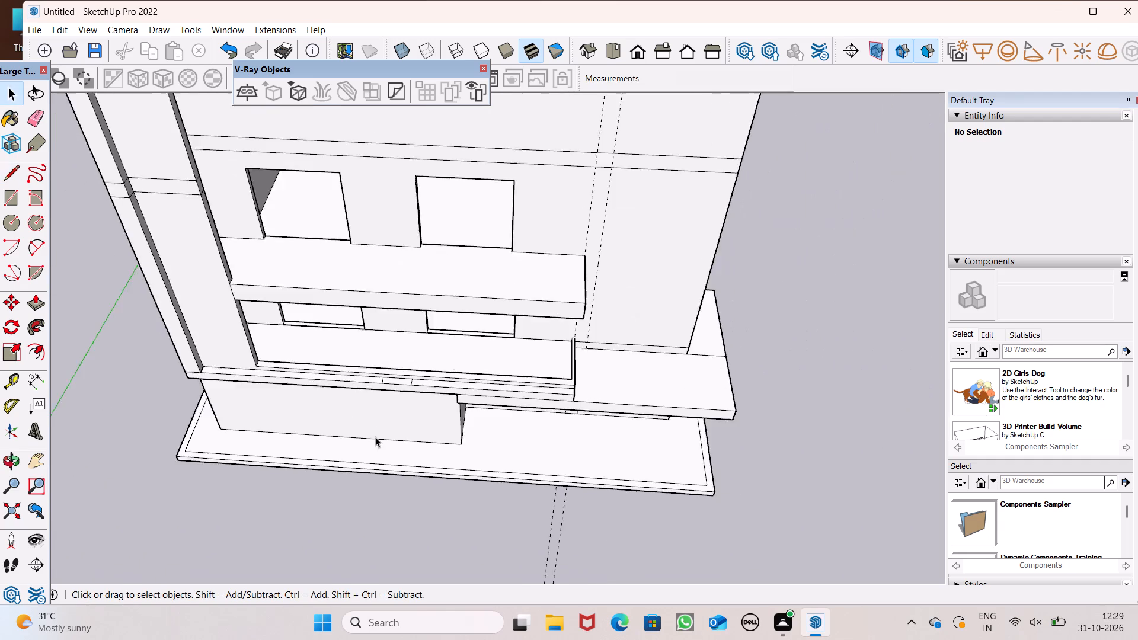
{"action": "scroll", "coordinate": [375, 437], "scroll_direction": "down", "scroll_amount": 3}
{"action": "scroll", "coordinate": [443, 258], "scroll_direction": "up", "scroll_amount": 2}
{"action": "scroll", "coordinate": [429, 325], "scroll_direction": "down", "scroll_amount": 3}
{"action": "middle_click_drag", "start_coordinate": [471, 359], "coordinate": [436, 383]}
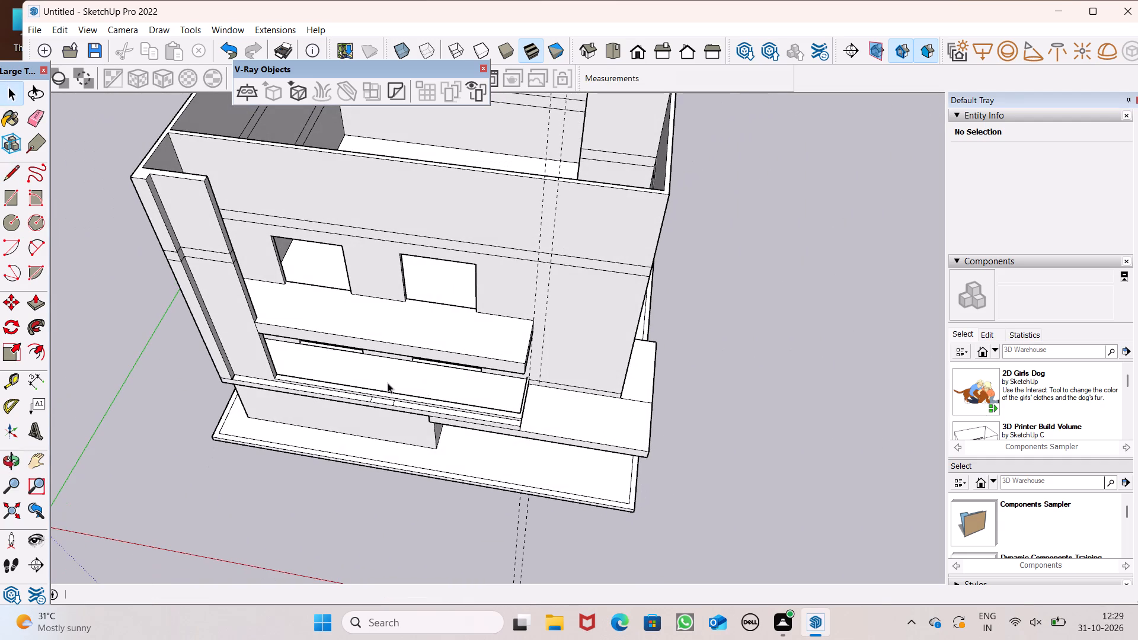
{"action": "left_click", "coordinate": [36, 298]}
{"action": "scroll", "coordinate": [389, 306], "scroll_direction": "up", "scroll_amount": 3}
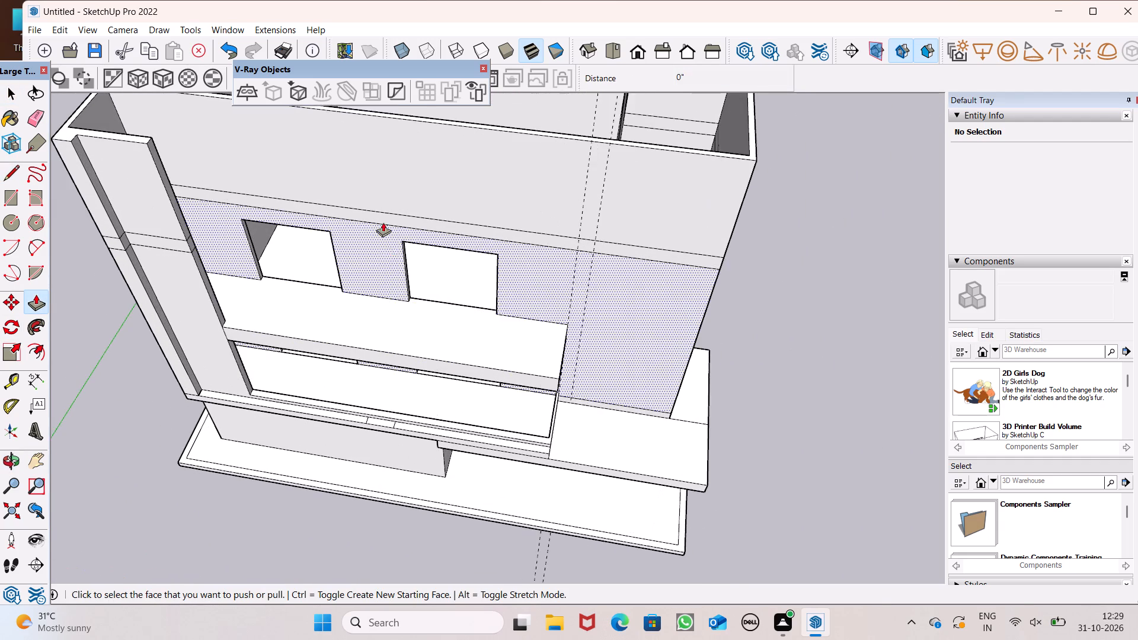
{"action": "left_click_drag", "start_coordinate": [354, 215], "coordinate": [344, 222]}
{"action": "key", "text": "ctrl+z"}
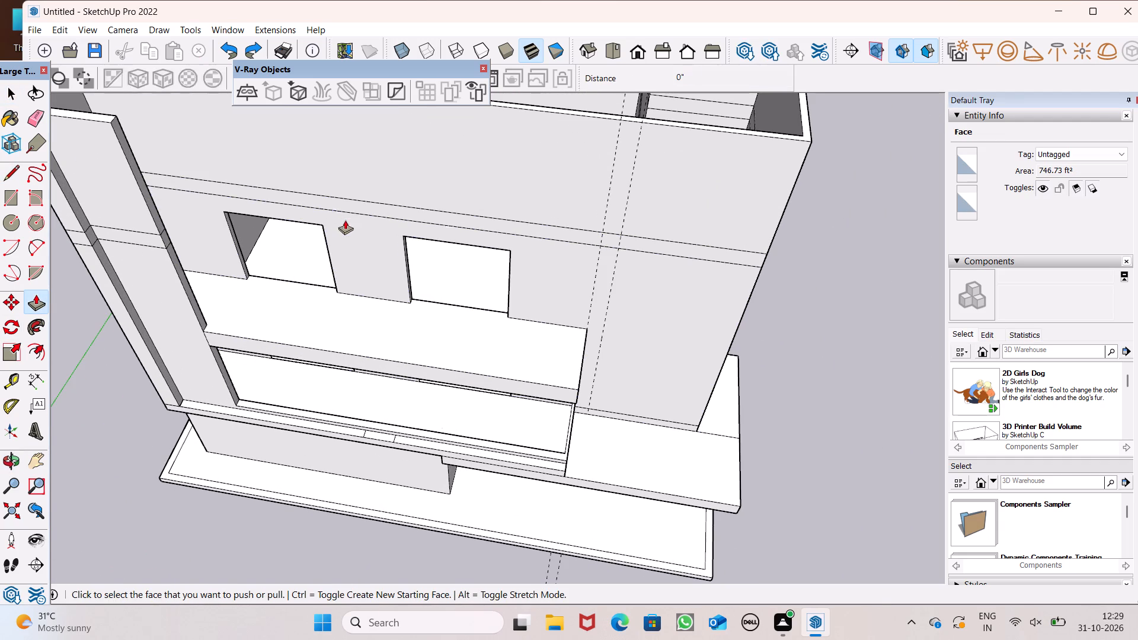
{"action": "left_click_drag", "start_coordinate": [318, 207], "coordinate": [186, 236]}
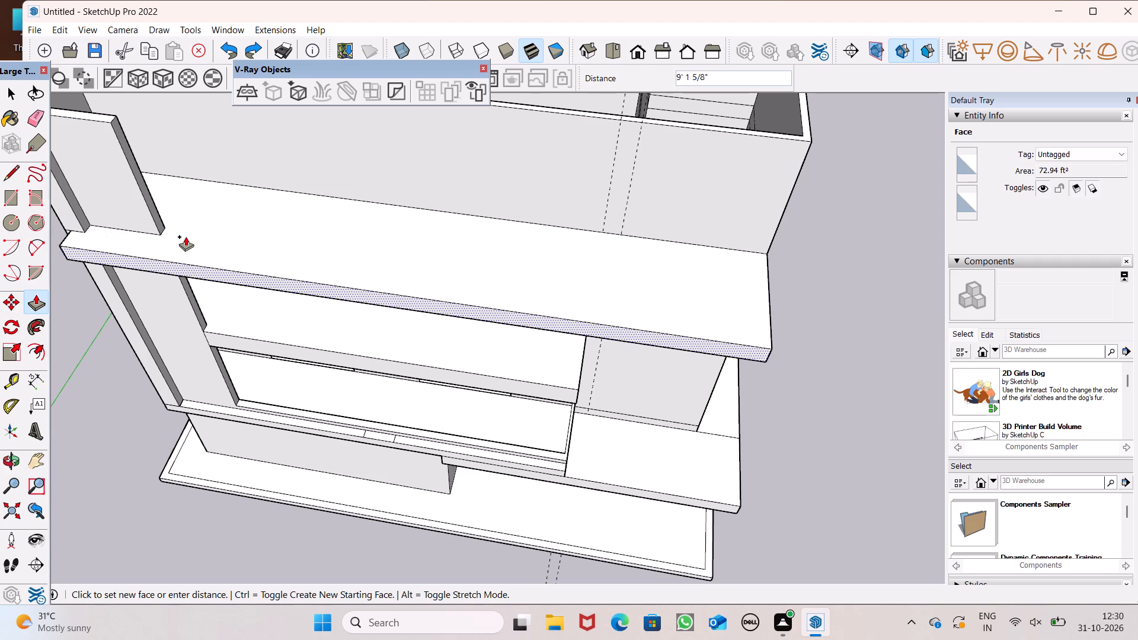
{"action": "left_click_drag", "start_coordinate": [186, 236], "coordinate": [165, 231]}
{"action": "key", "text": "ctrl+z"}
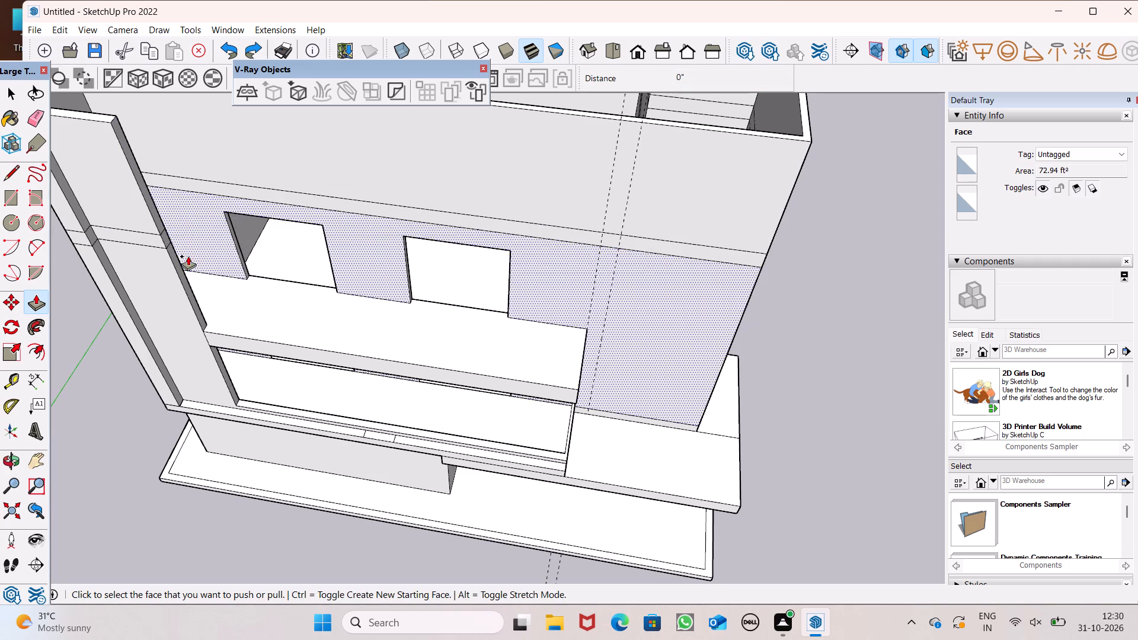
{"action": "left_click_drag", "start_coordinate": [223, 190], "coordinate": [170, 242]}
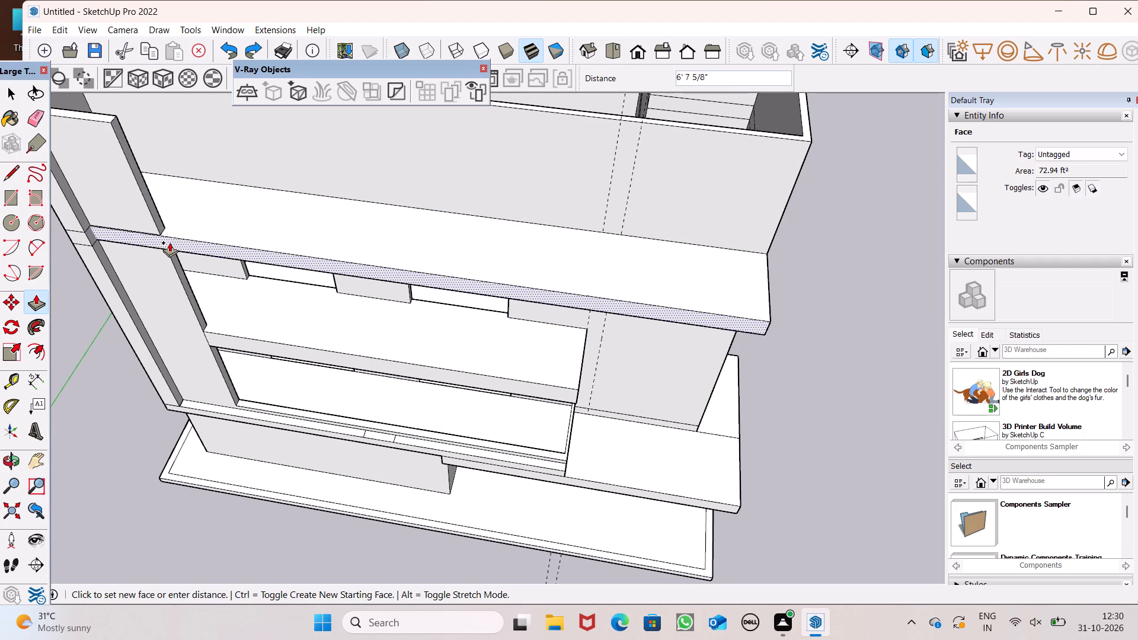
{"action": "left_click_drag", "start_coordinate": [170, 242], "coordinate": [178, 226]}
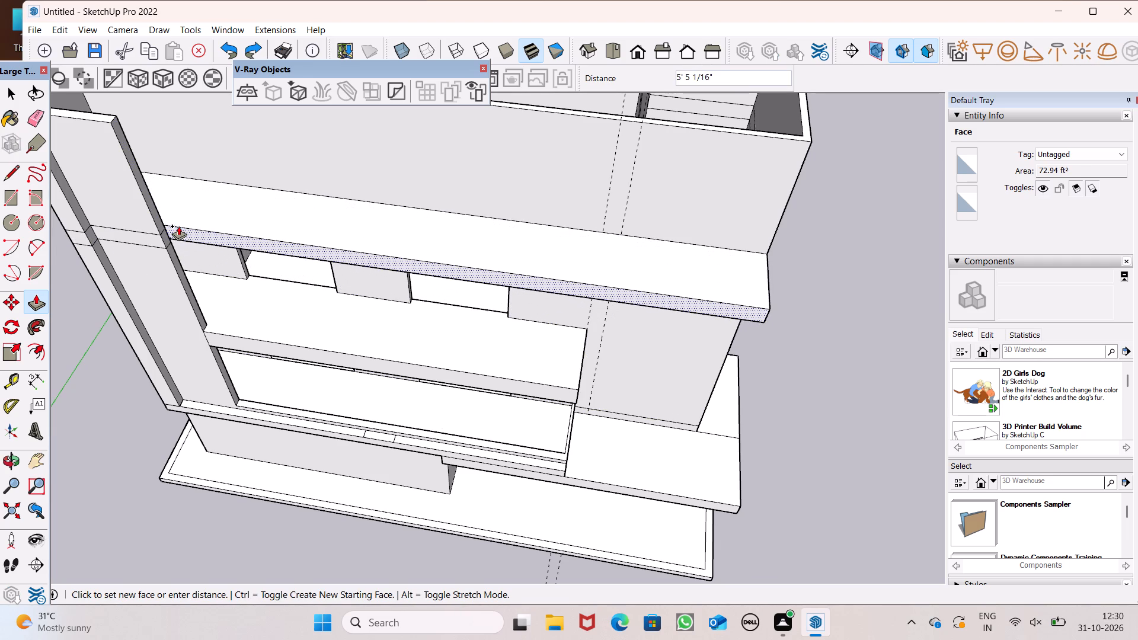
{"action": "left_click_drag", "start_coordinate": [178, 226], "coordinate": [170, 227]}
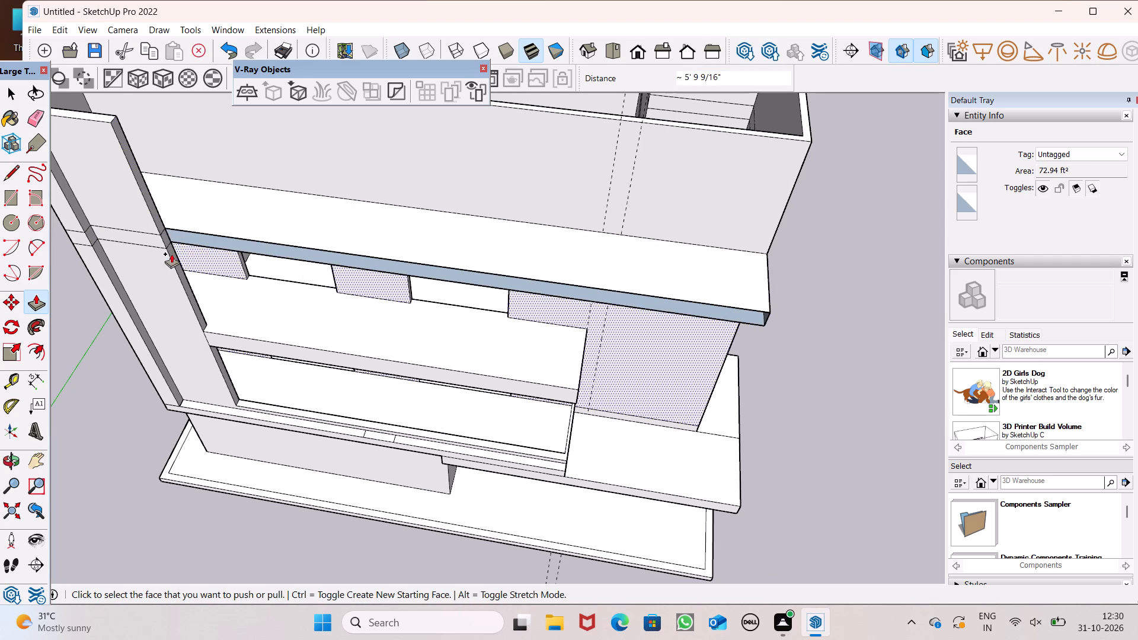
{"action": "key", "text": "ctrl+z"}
Draw an edge down across the front band at the vertical guide in line with the end of the projecting slab below.
{"action": "middle_click_drag", "start_coordinate": [169, 255], "coordinate": [43, 68], "text": "ctrl"}
{"action": "scroll", "coordinate": [43, 67], "scroll_direction": "up", "scroll_amount": 1}
{"action": "scroll", "coordinate": [362, 154], "scroll_direction": "down", "scroll_amount": 2}
{"action": "middle_click_drag", "start_coordinate": [449, 181], "coordinate": [465, 298]}
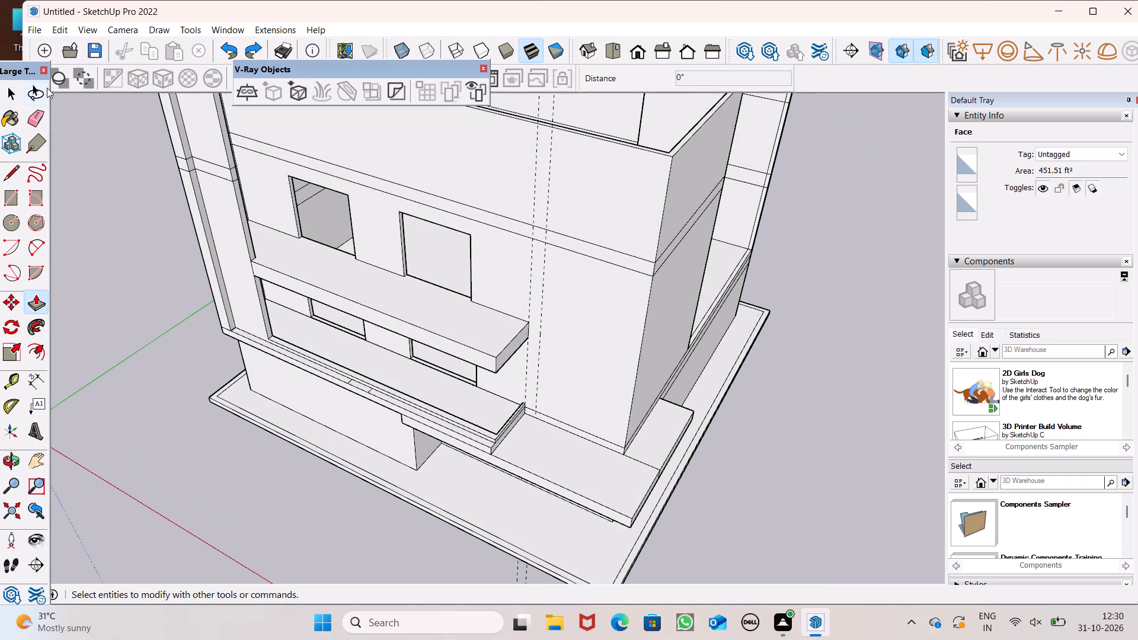
{"action": "left_click", "coordinate": [10, 170]}
{"action": "middle_click_drag", "start_coordinate": [256, 193], "coordinate": [370, 194]}
{"action": "scroll", "coordinate": [496, 219], "scroll_direction": "up", "scroll_amount": 5}
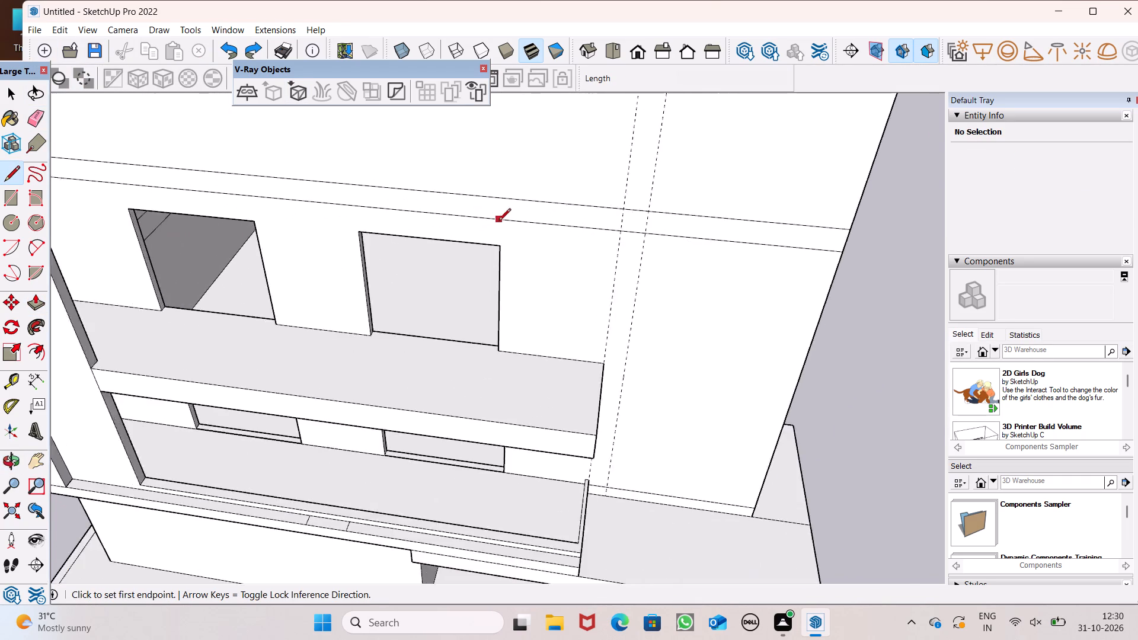
{"action": "scroll", "coordinate": [498, 222], "scroll_direction": "up", "scroll_amount": 4}
{"action": "left_click", "coordinate": [686, 199]}
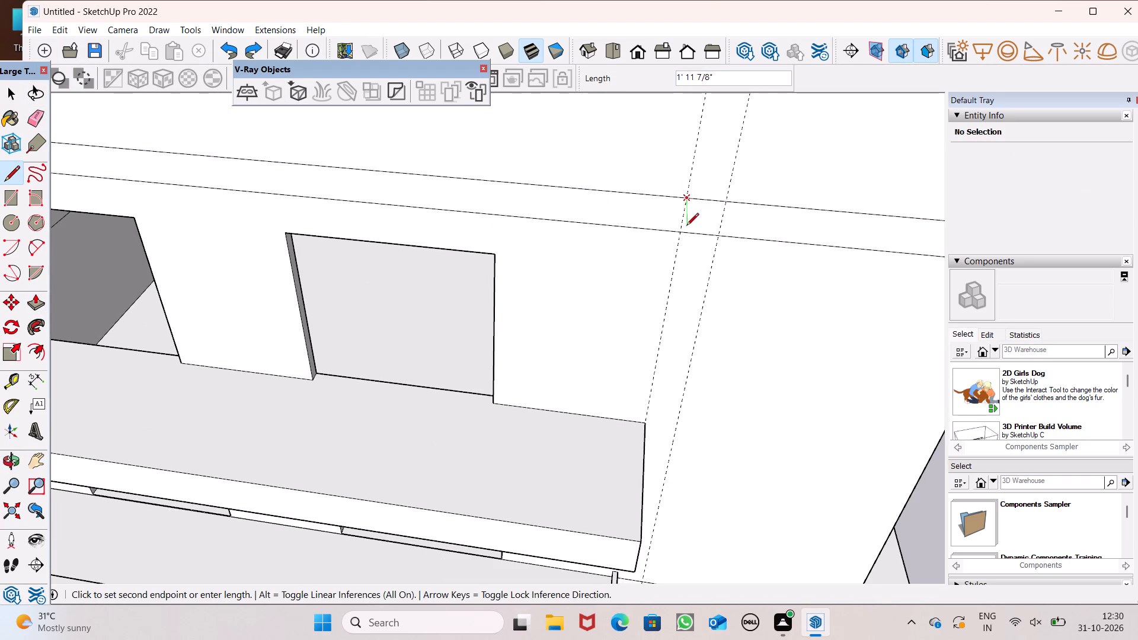
{"action": "left_click", "coordinate": [681, 232]}
Push/Pull the divided front band section above the upper openings outward 5' 9 3/4" to form another projecting slab.
{"action": "scroll", "coordinate": [474, 140], "scroll_direction": "down", "scroll_amount": 8}
{"action": "middle_click_drag", "start_coordinate": [482, 191], "coordinate": [381, 233]}
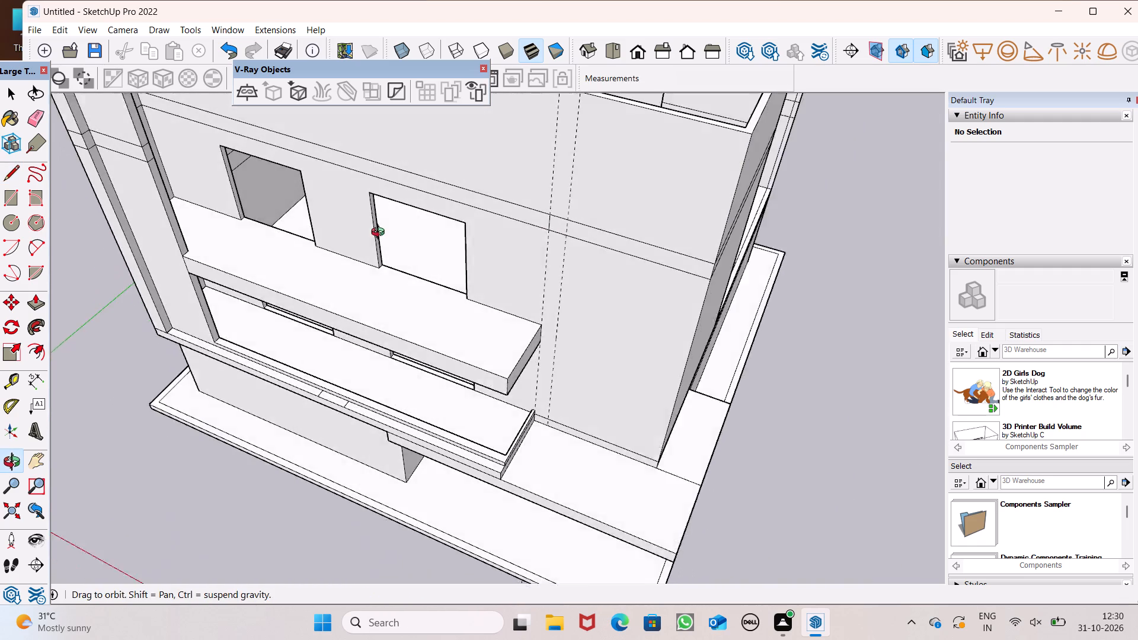
{"action": "middle_click_drag", "start_coordinate": [381, 233], "coordinate": [356, 225]}
{"action": "left_click_drag", "start_coordinate": [36, 308], "coordinate": [95, 296]}
{"action": "scroll", "coordinate": [220, 279], "scroll_direction": "down", "scroll_amount": 1}
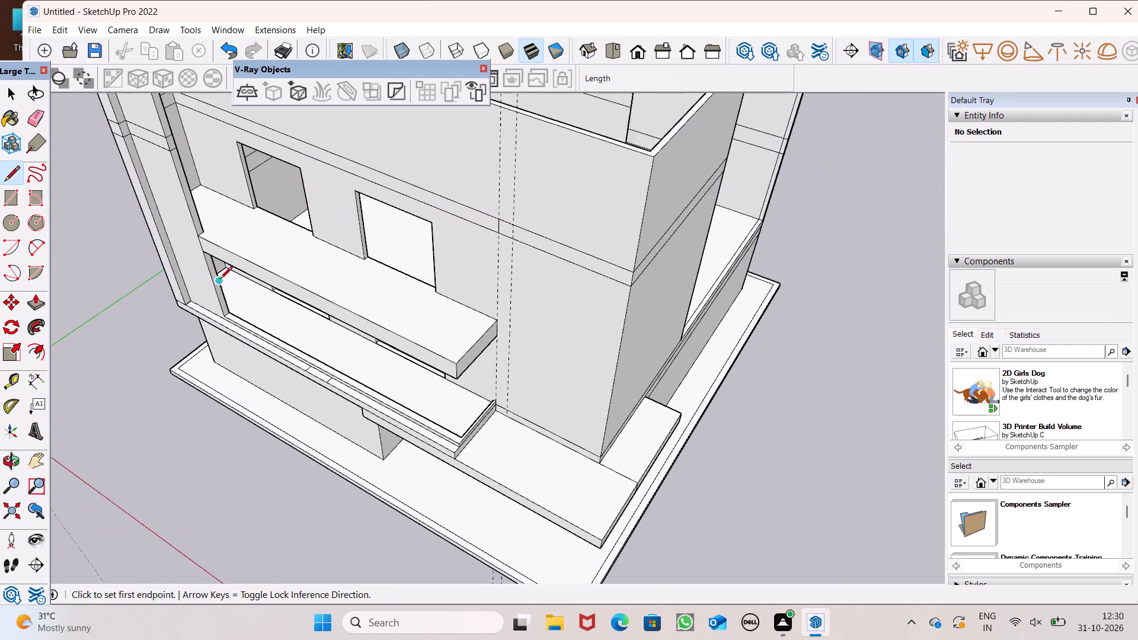
{"action": "scroll", "coordinate": [220, 280], "scroll_direction": "down", "scroll_amount": 1}
{"action": "scroll", "coordinate": [191, 153], "scroll_direction": "up", "scroll_amount": 9}
{"action": "scroll", "coordinate": [153, 174], "scroll_direction": "down", "scroll_amount": 7}
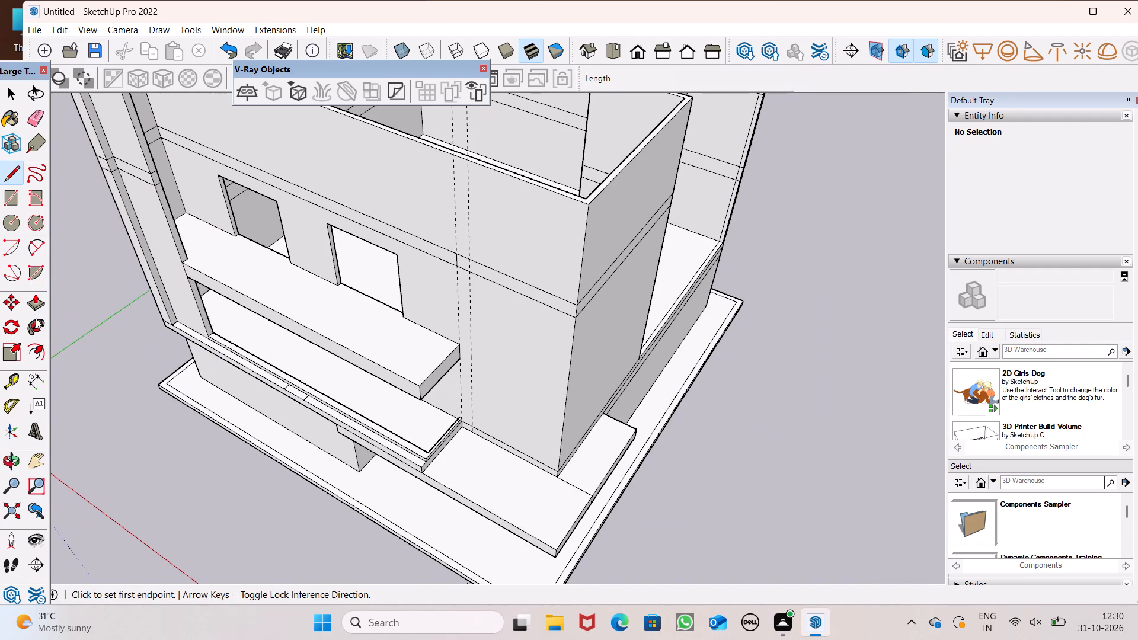
{"action": "left_click", "coordinate": [35, 306]}
{"action": "scroll", "coordinate": [254, 279], "scroll_direction": "down", "scroll_amount": 3}
{"action": "scroll", "coordinate": [196, 215], "scroll_direction": "up", "scroll_amount": 9}
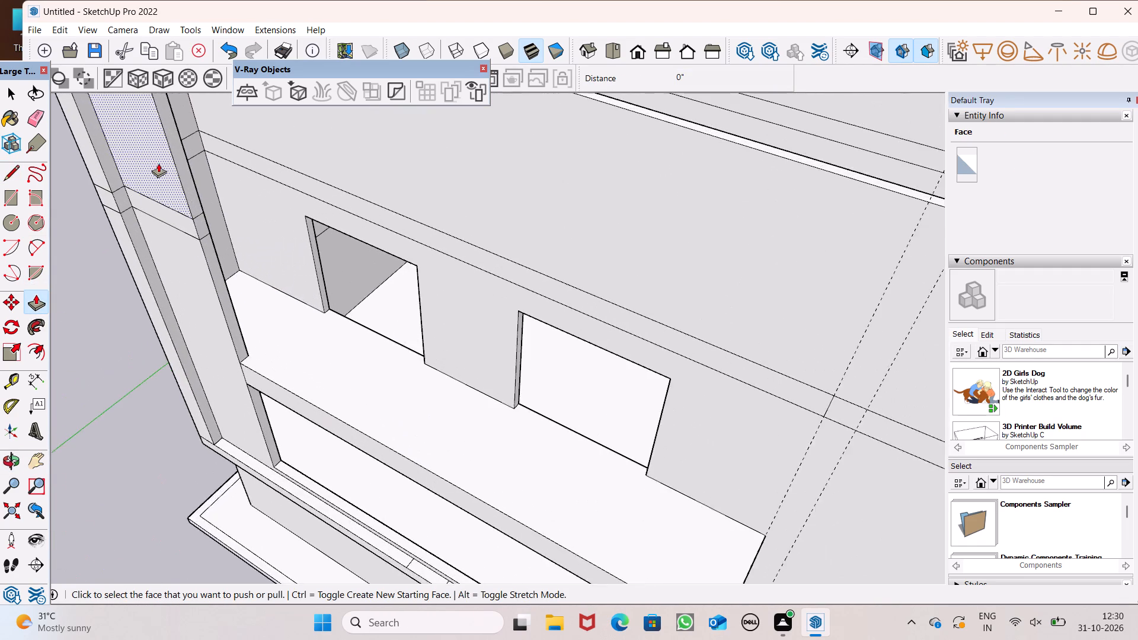
{"action": "scroll", "coordinate": [209, 190], "scroll_direction": "up", "scroll_amount": 8}
{"action": "left_click_drag", "start_coordinate": [447, 148], "coordinate": [419, 199]}
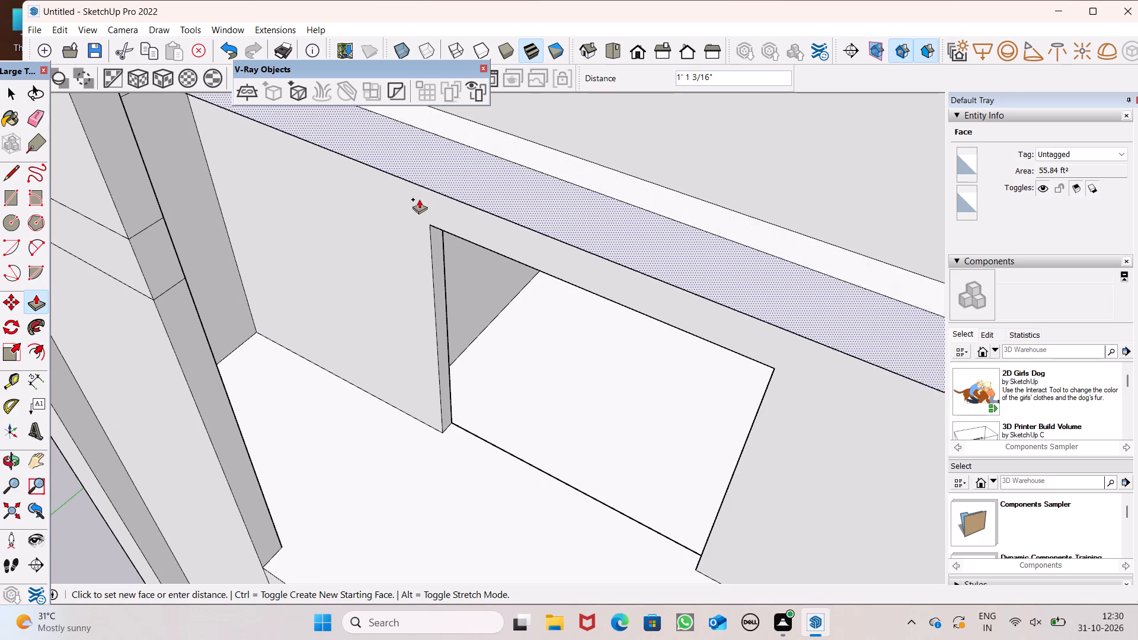
{"action": "left_click_drag", "start_coordinate": [419, 199], "coordinate": [268, 312]}
{"action": "scroll", "coordinate": [231, 146], "scroll_direction": "down", "scroll_amount": 1}
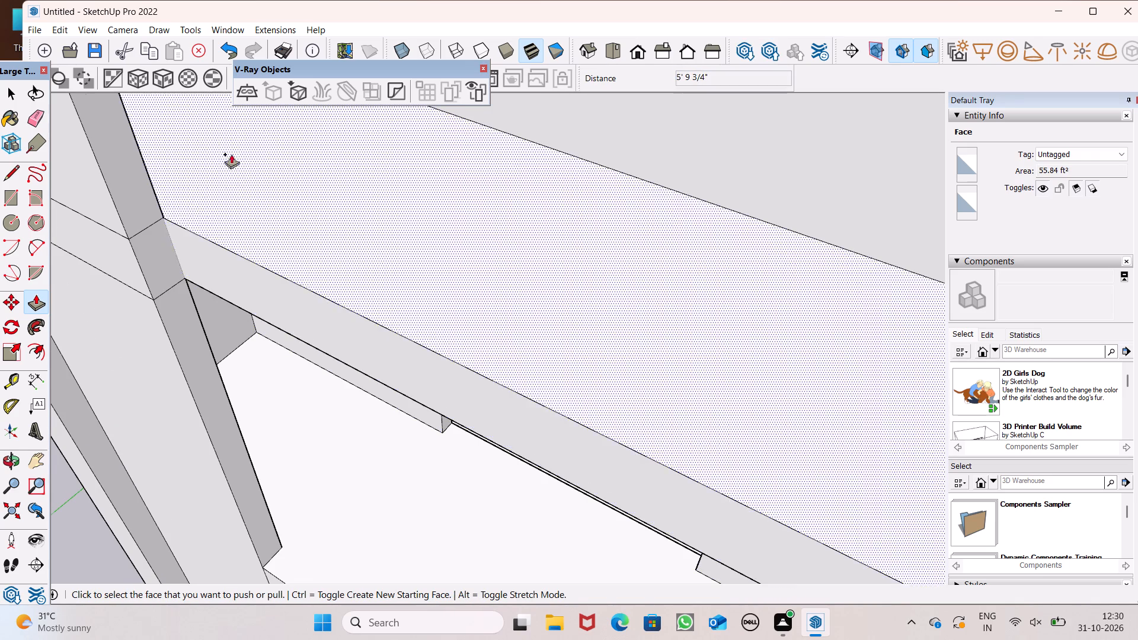
Extend the new slab's front face about 8 7/8" further, flush with the front of the tall framed panel.
{"action": "scroll", "coordinate": [231, 154], "scroll_direction": "down", "scroll_amount": 2}
{"action": "middle_click_drag", "start_coordinate": [201, 228], "coordinate": [272, 217]}
{"action": "scroll", "coordinate": [238, 254], "scroll_direction": "up", "scroll_amount": 5}
{"action": "left_click_drag", "start_coordinate": [222, 255], "coordinate": [153, 241]}
{"action": "scroll", "coordinate": [236, 216], "scroll_direction": "down", "scroll_amount": 7}
{"action": "scroll", "coordinate": [317, 206], "scroll_direction": "down", "scroll_amount": 6}
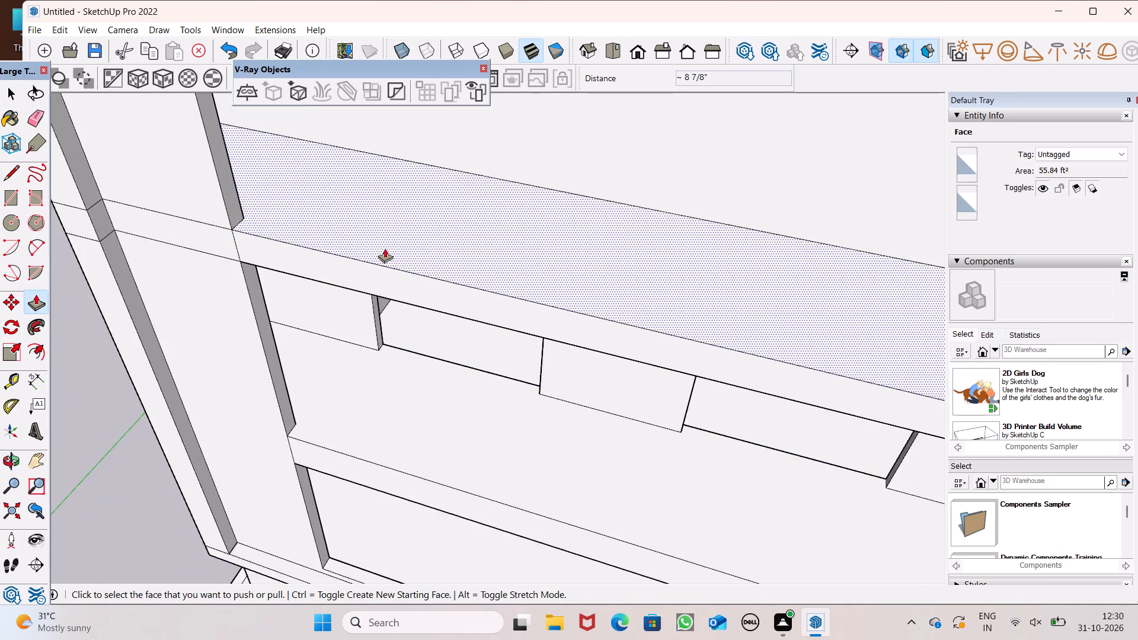
Examine the new slab's junction with the framed panel and the whole front facade from several angles.
{"action": "middle_click_drag", "start_coordinate": [385, 247], "coordinate": [88, 165]}
{"action": "scroll", "coordinate": [279, 382], "scroll_direction": "down", "scroll_amount": 7}
{"action": "scroll", "coordinate": [296, 236], "scroll_direction": "up", "scroll_amount": 9}
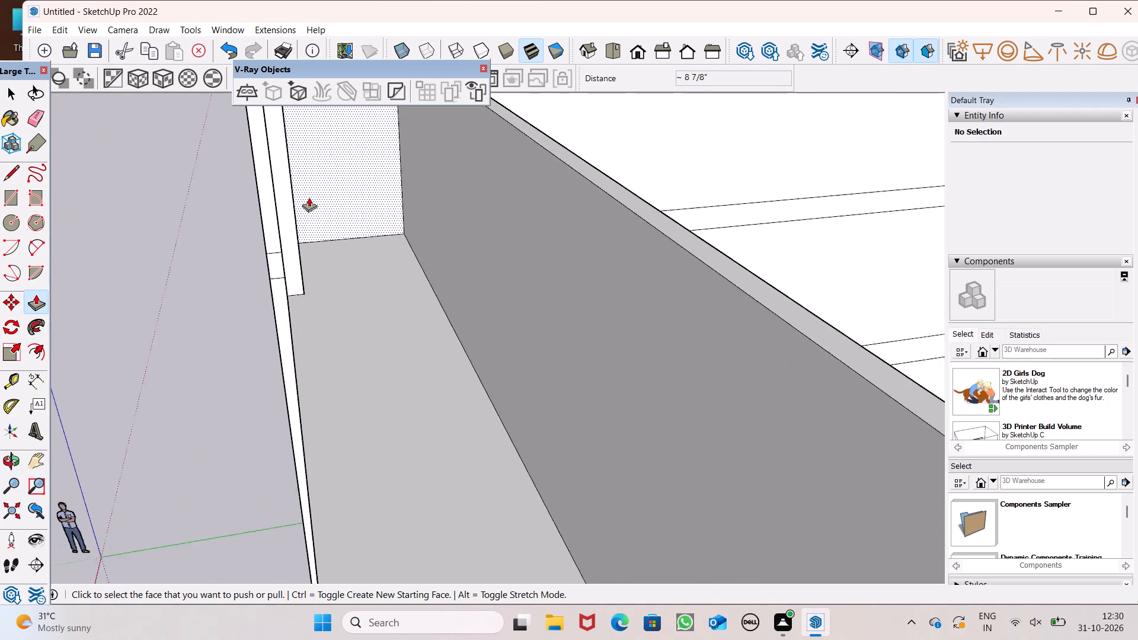
{"action": "scroll", "coordinate": [309, 197], "scroll_direction": "up", "scroll_amount": 1}
{"action": "middle_click_drag", "start_coordinate": [332, 313], "coordinate": [542, 307]}
{"action": "scroll", "coordinate": [465, 343], "scroll_direction": "down", "scroll_amount": 6}
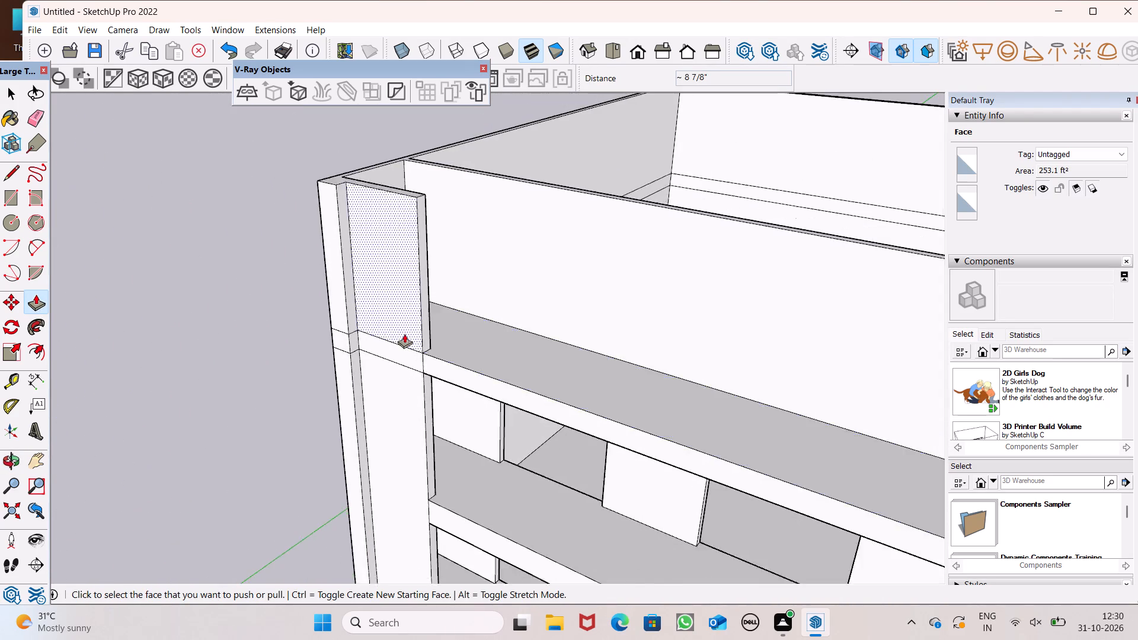
{"action": "scroll", "coordinate": [404, 334], "scroll_direction": "up", "scroll_amount": 1}
{"action": "scroll", "coordinate": [404, 334], "scroll_direction": "down", "scroll_amount": 6}
{"action": "scroll", "coordinate": [298, 265], "scroll_direction": "down", "scroll_amount": 5}
{"action": "middle_click_drag", "start_coordinate": [523, 466], "coordinate": [625, 406]}
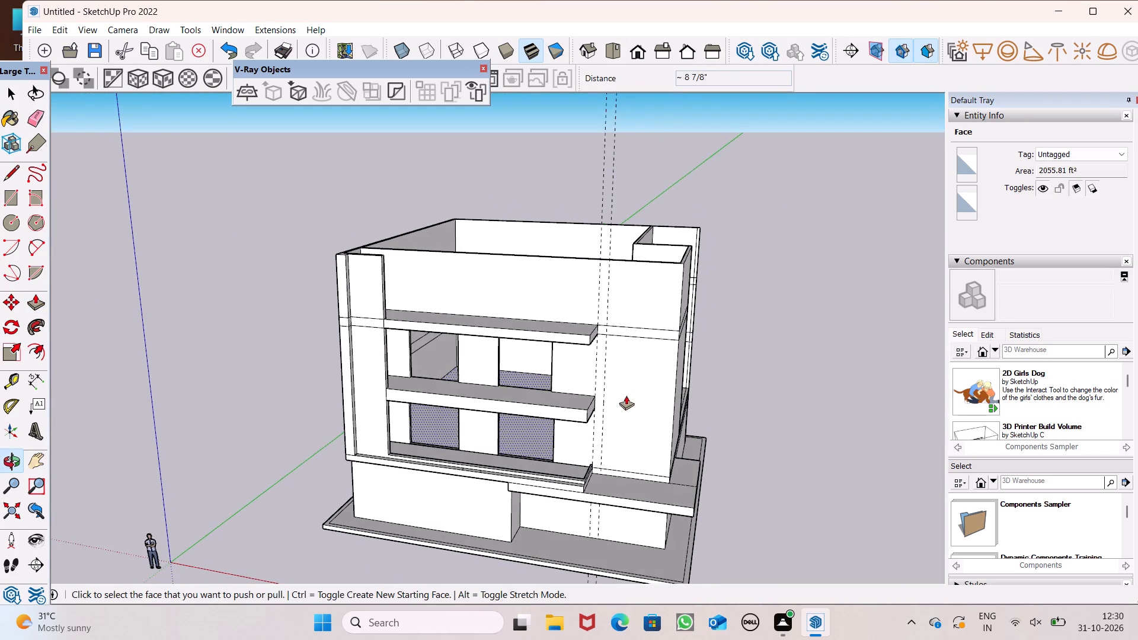
{"action": "scroll", "coordinate": [534, 430], "scroll_direction": "down", "scroll_amount": 3}
{"action": "middle_click_drag", "start_coordinate": [628, 443], "coordinate": [656, 500]}
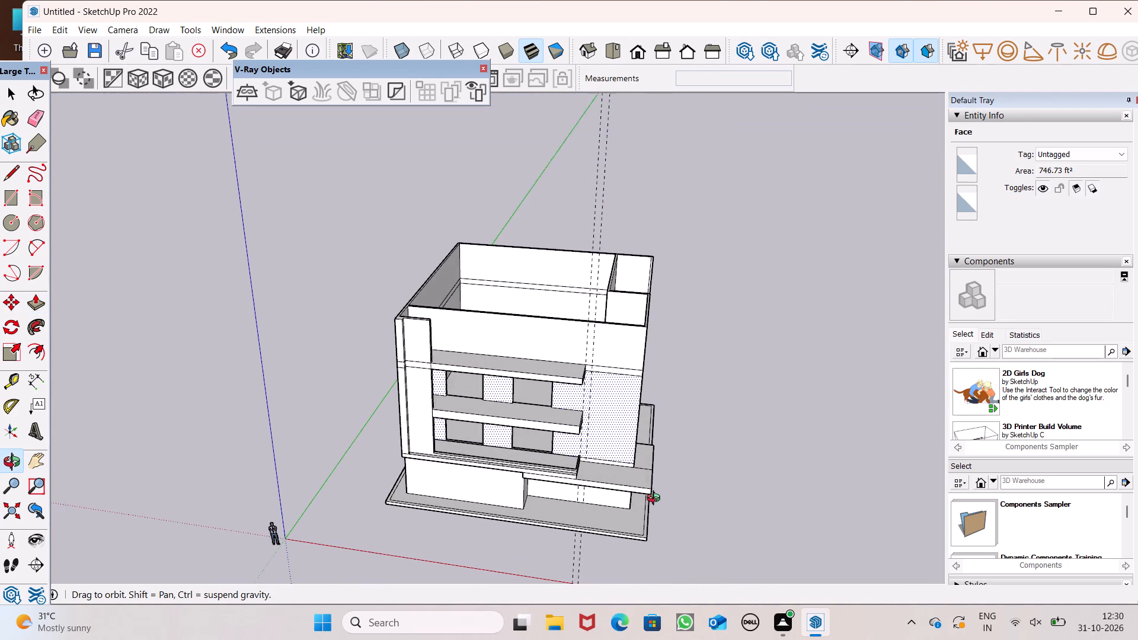
{"action": "middle_click_drag", "start_coordinate": [656, 500], "coordinate": [658, 510]}
Push/Pull the small footprint on the ledge's outer strip upward 33' 4 3/4" to form a tall column in front of the slabs.
{"action": "scroll", "coordinate": [532, 366], "scroll_direction": "up", "scroll_amount": 1}
{"action": "middle_click", "coordinate": [508, 420]}
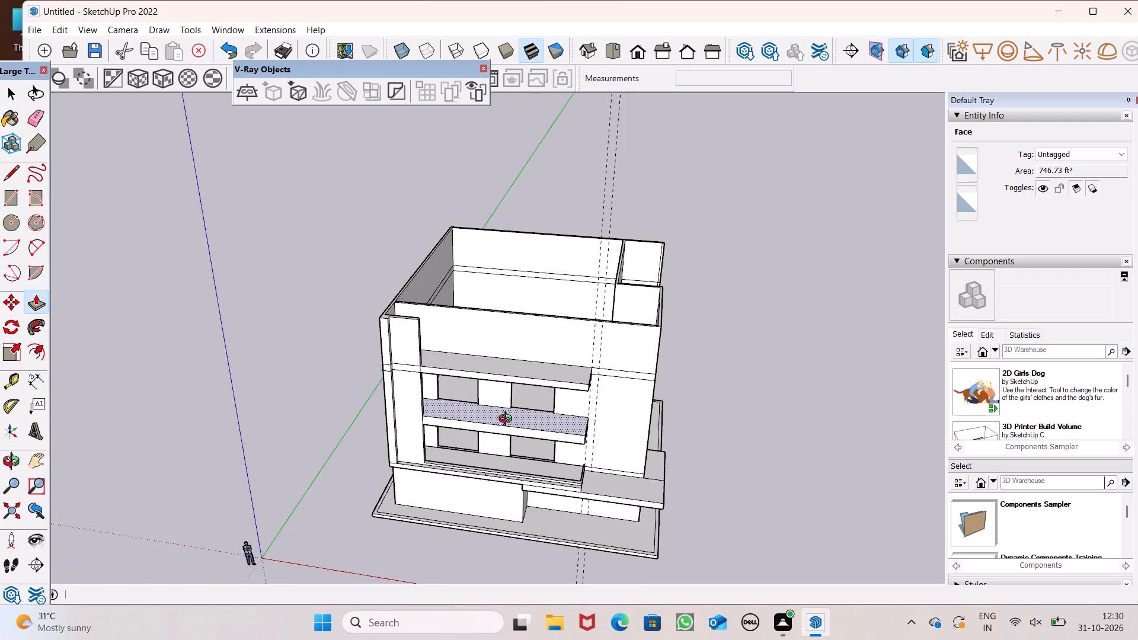
{"action": "scroll", "coordinate": [508, 420], "scroll_direction": "up", "scroll_amount": 1}
{"action": "scroll", "coordinate": [493, 472], "scroll_direction": "up", "scroll_amount": 6}
{"action": "scroll", "coordinate": [496, 489], "scroll_direction": "down", "scroll_amount": 4}
{"action": "middle_click_drag", "start_coordinate": [500, 477], "coordinate": [496, 532]}
{"action": "scroll", "coordinate": [485, 479], "scroll_direction": "up", "scroll_amount": 4}
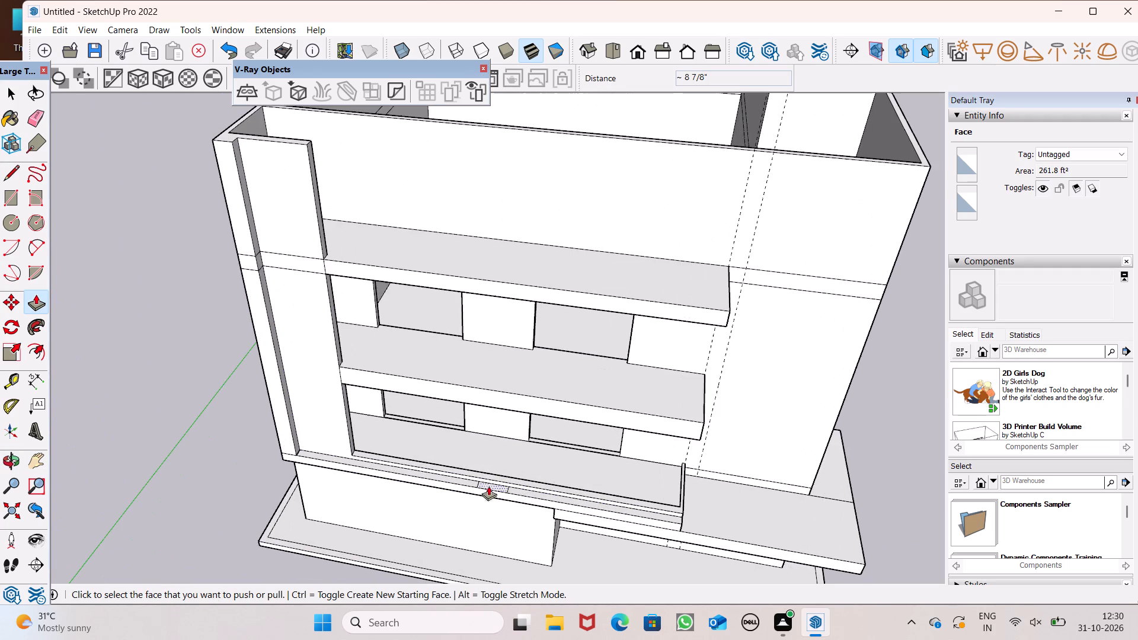
{"action": "left_click_drag", "start_coordinate": [496, 487], "coordinate": [493, 427]}
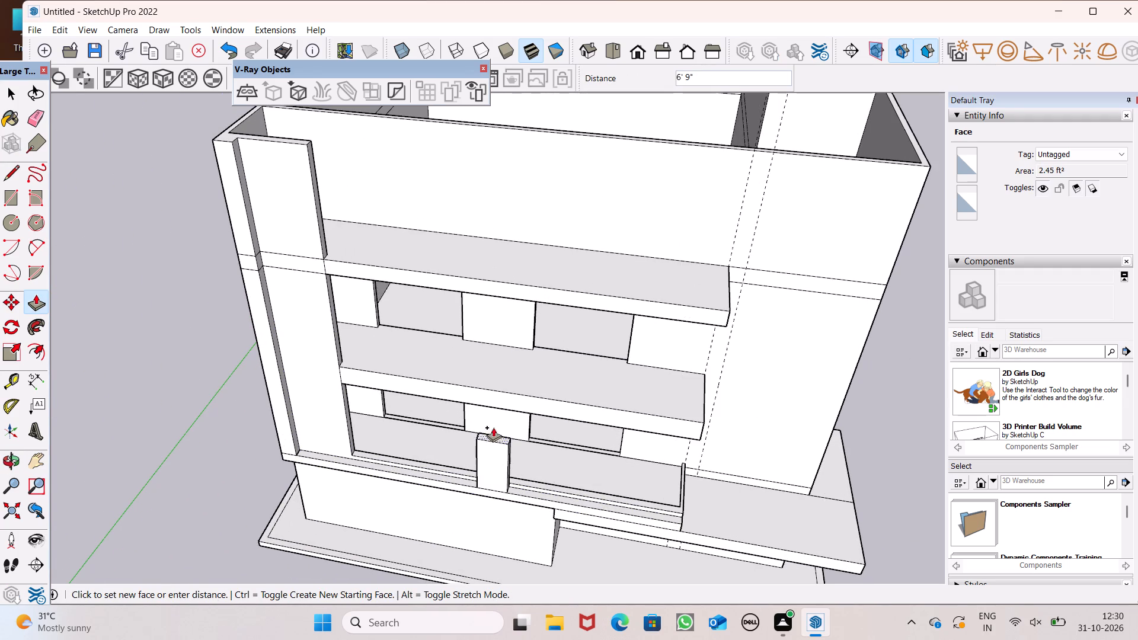
{"action": "left_click_drag", "start_coordinate": [493, 427], "coordinate": [482, 254]}
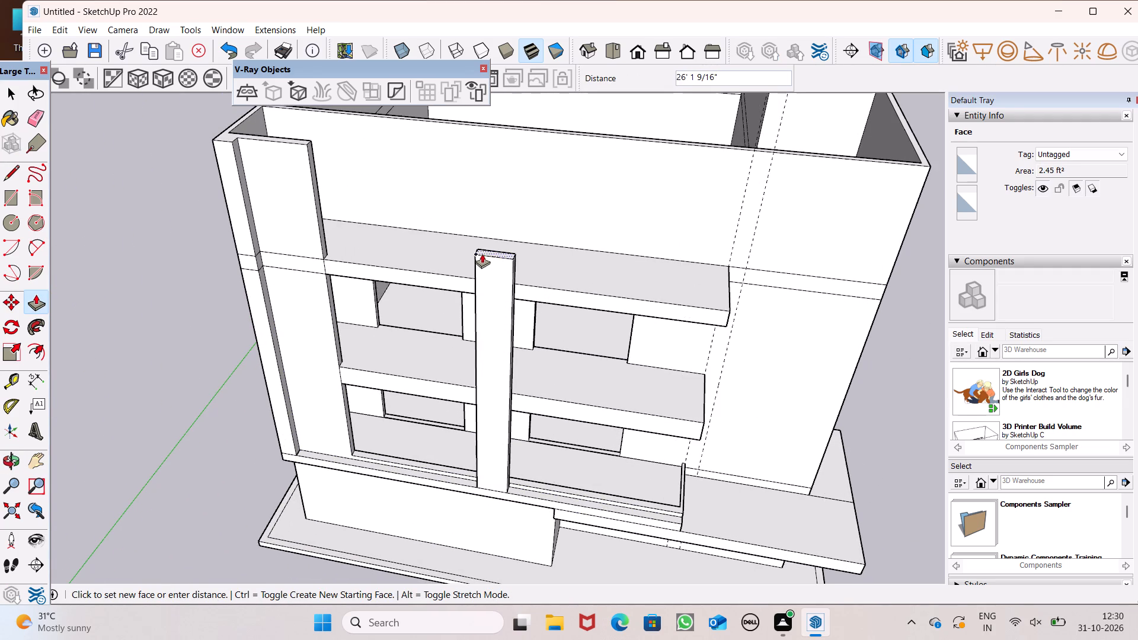
{"action": "left_click_drag", "start_coordinate": [482, 254], "coordinate": [313, 162]}
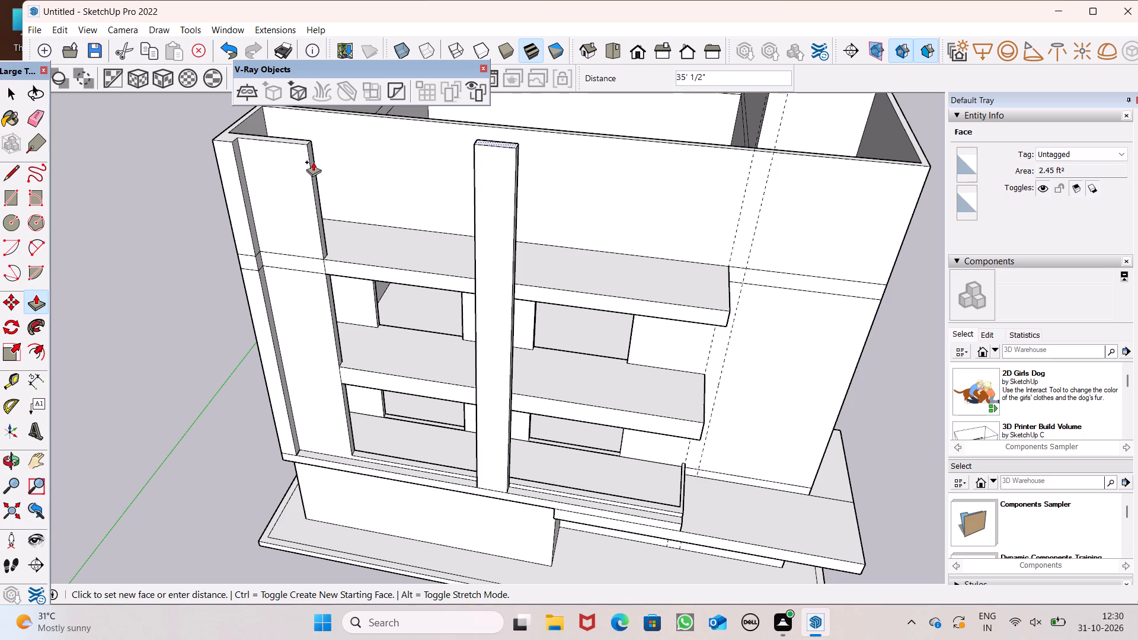
{"action": "left_click_drag", "start_coordinate": [313, 162], "coordinate": [304, 142]}
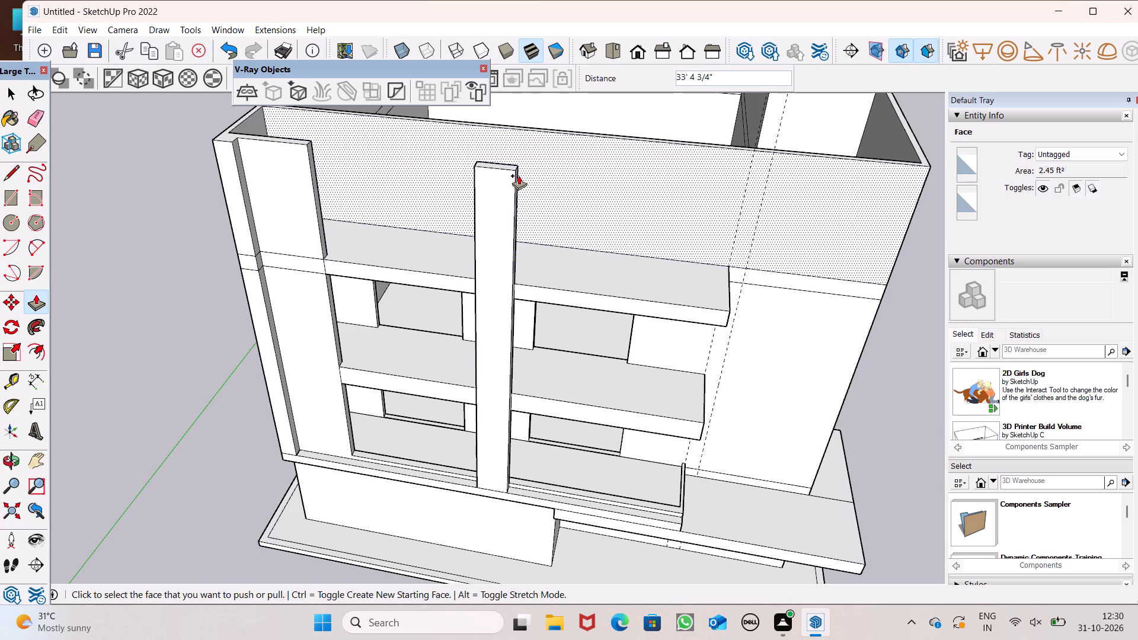
{"action": "scroll", "coordinate": [545, 217], "scroll_direction": "up", "scroll_amount": 8}
{"action": "scroll", "coordinate": [543, 276], "scroll_direction": "down", "scroll_amount": 5}
{"action": "middle_click_drag", "start_coordinate": [609, 361], "coordinate": [537, 377]}
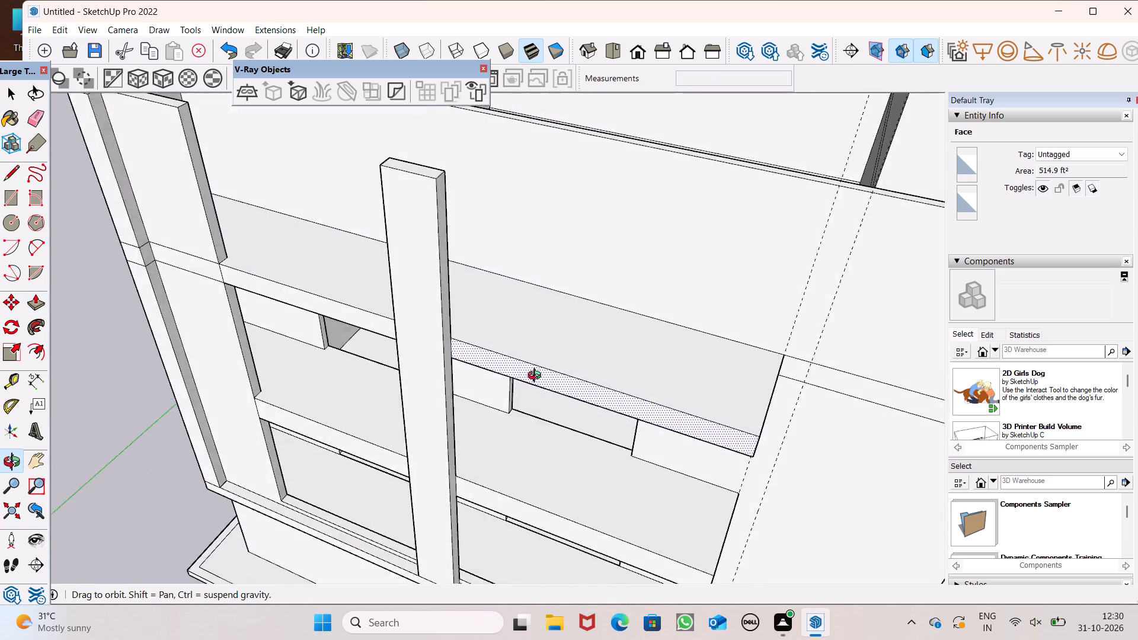
Examine the tall column, projecting slabs and open wall tops of the front facade from above.
{"action": "middle_click_drag", "start_coordinate": [537, 377], "coordinate": [496, 306]}
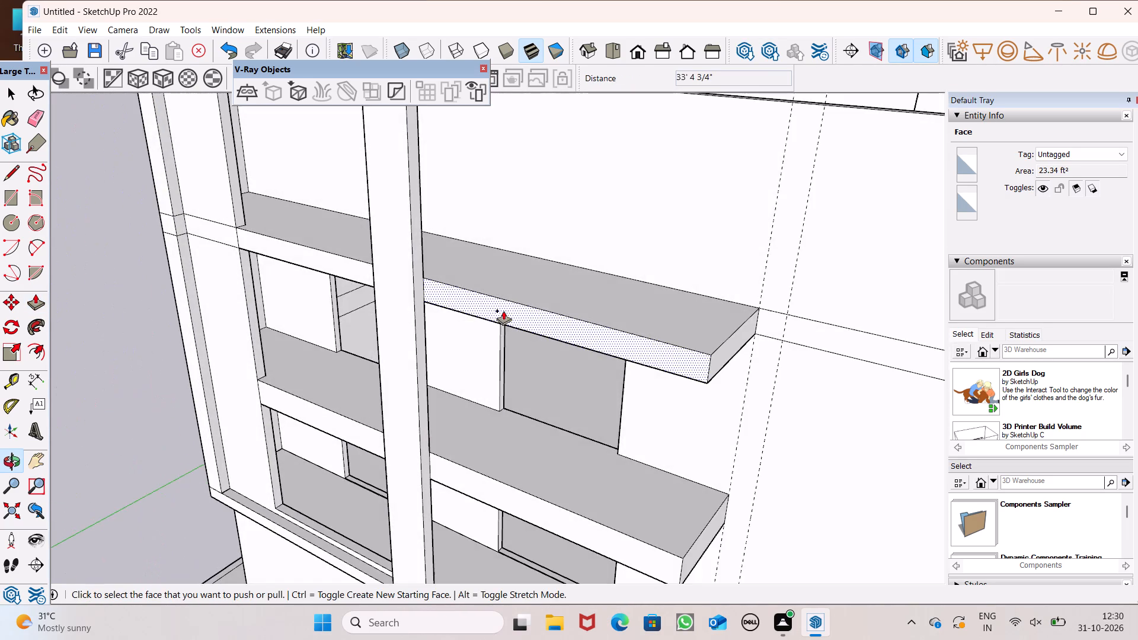
{"action": "scroll", "coordinate": [516, 324], "scroll_direction": "down", "scroll_amount": 5}
{"action": "scroll", "coordinate": [525, 344], "scroll_direction": "up", "scroll_amount": 1}
{"action": "middle_click_drag", "start_coordinate": [525, 345], "coordinate": [556, 367]}
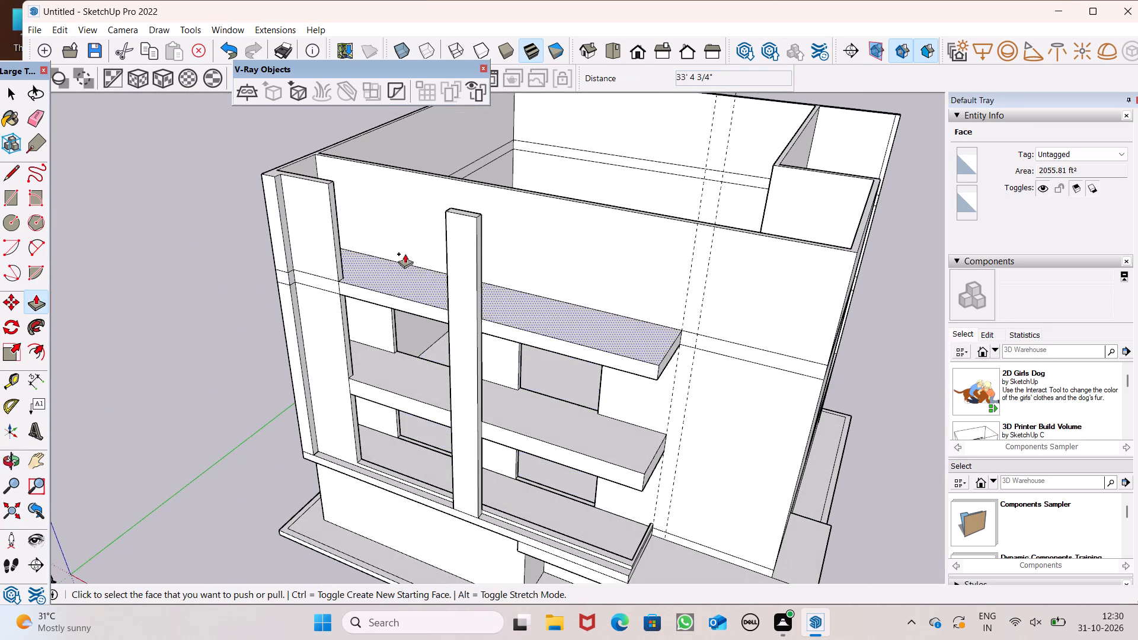
{"action": "scroll", "coordinate": [330, 233], "scroll_direction": "down", "scroll_amount": 3}
{"action": "middle_click_drag", "start_coordinate": [545, 300], "coordinate": [543, 363]}
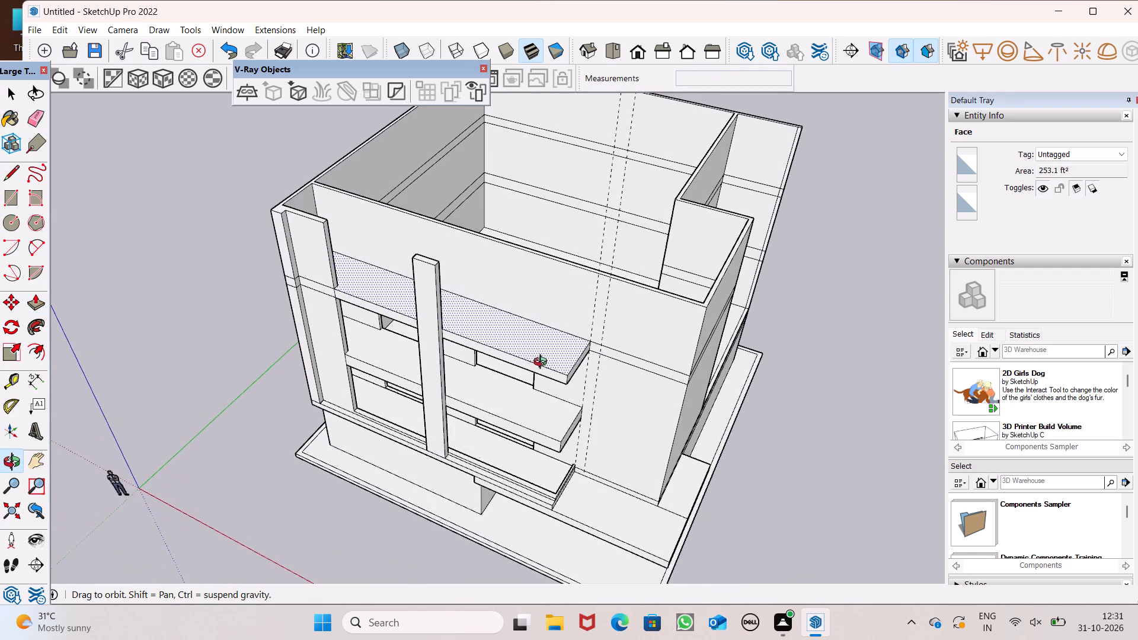
{"action": "middle_click_drag", "start_coordinate": [543, 363], "coordinate": [564, 363]}
Draw a line across the front wall's top behind the tall column and straight down its face to the uppermost slab.
{"action": "left_click", "coordinate": [8, 172]}
{"action": "middle_click_drag", "start_coordinate": [448, 302], "coordinate": [597, 291]}
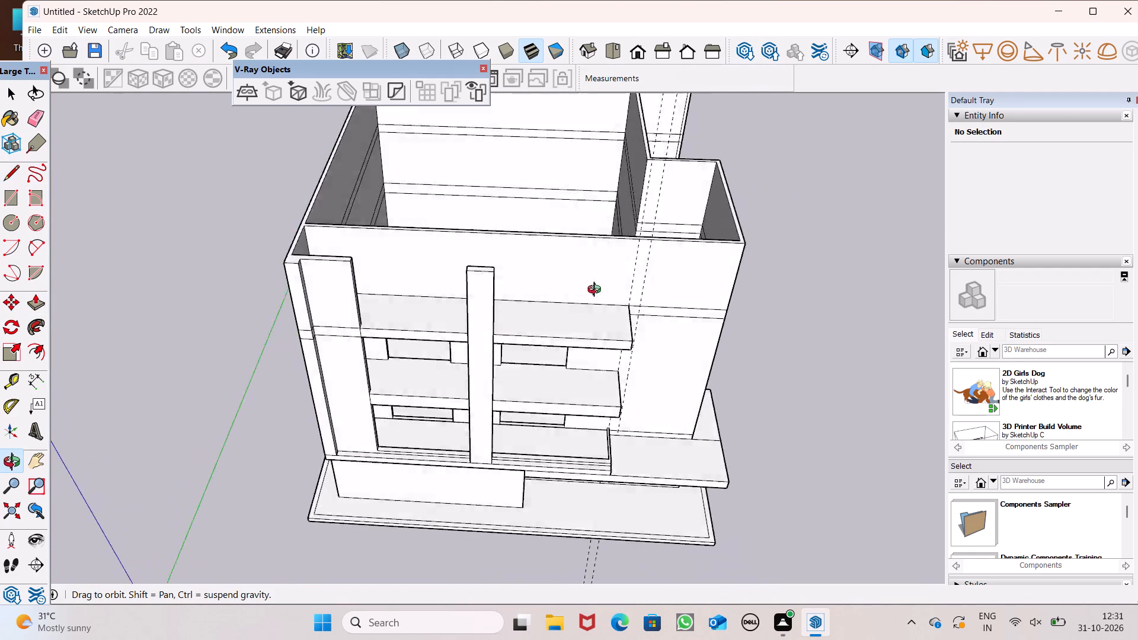
{"action": "middle_click_drag", "start_coordinate": [597, 291], "coordinate": [551, 267]}
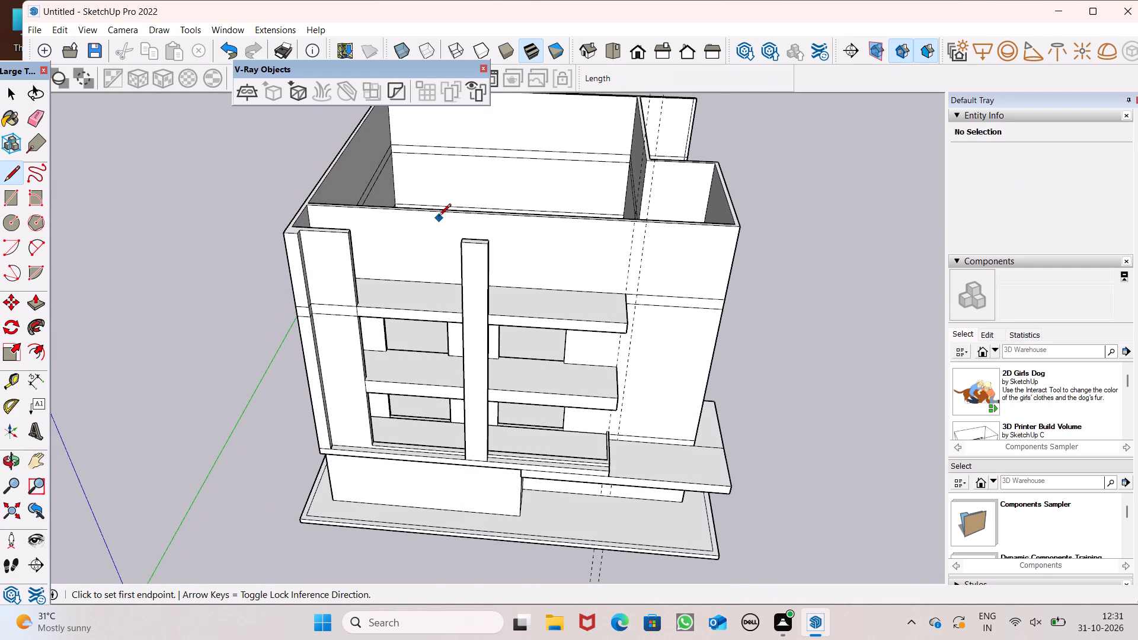
{"action": "scroll", "coordinate": [446, 206], "scroll_direction": "up", "scroll_amount": 6}
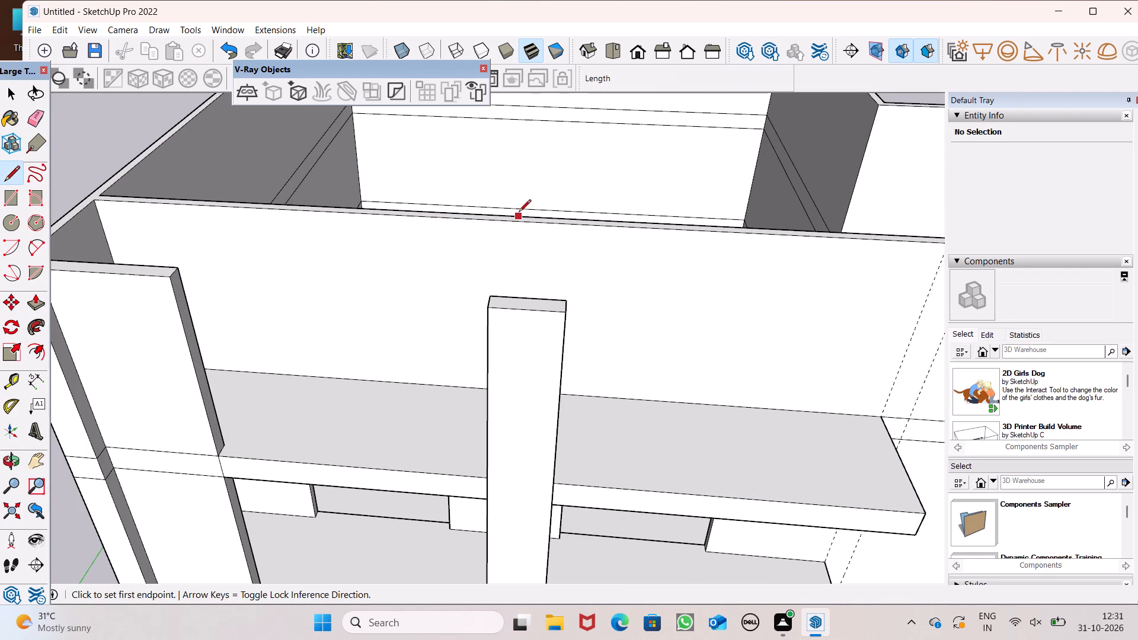
{"action": "left_click", "coordinate": [519, 213]}
{"action": "left_click", "coordinate": [520, 220]}
{"action": "middle_click_drag", "start_coordinate": [520, 239], "coordinate": [519, 295]}
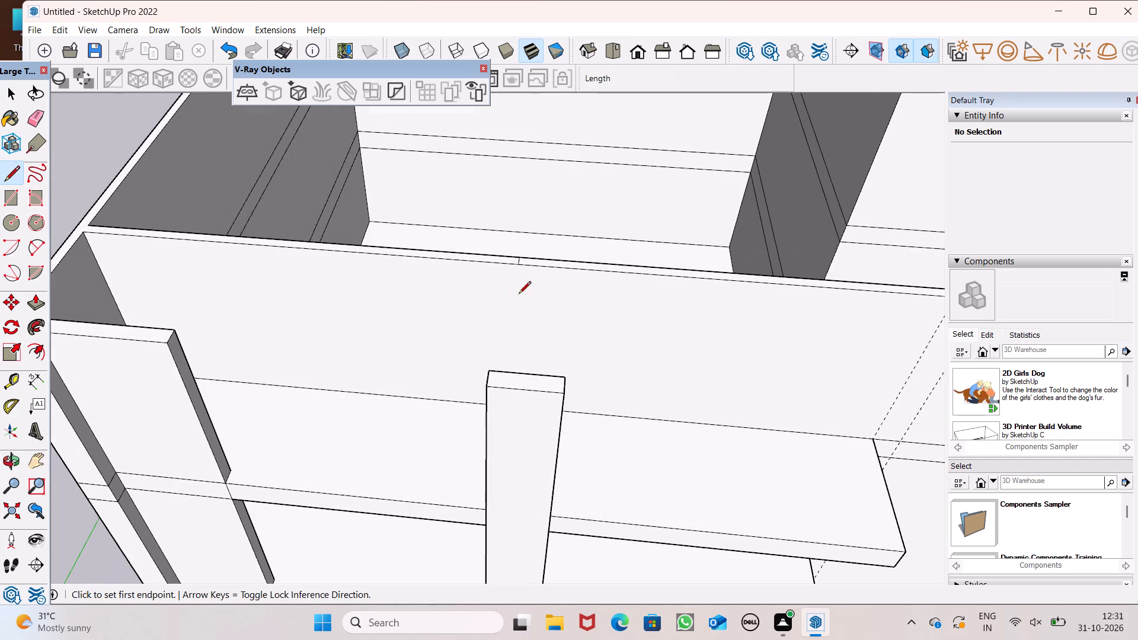
{"action": "left_click", "coordinate": [517, 267]}
{"action": "middle_click_drag", "start_coordinate": [519, 340], "coordinate": [522, 408]}
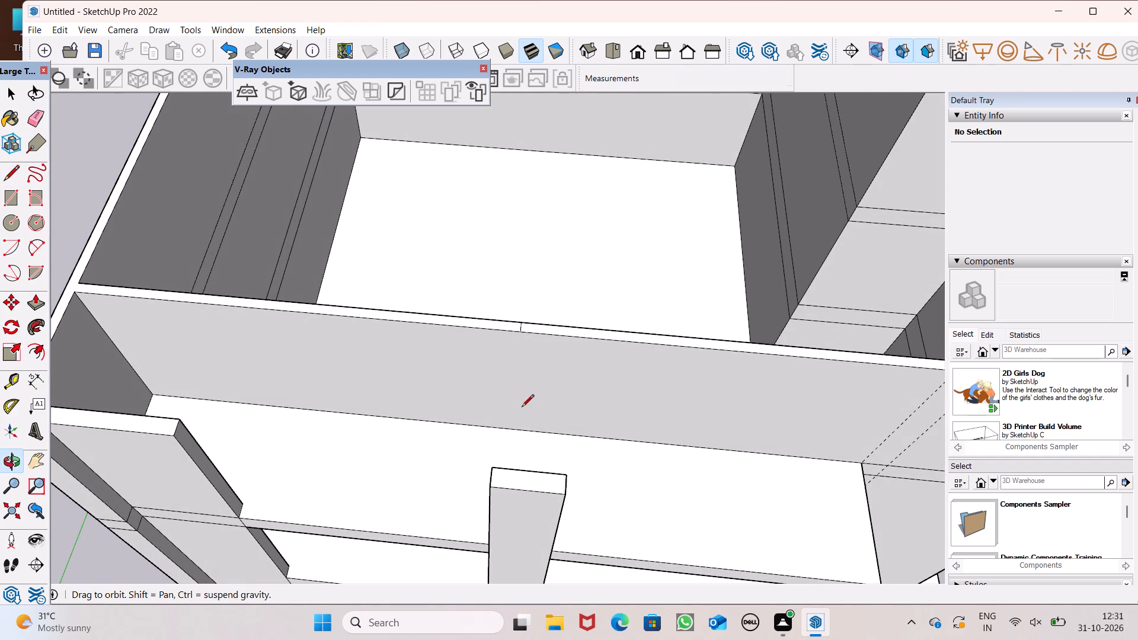
{"action": "left_click", "coordinate": [510, 433]}
{"action": "key", "text": "space"}
Examine the divided upper front wall and the whole front facade from several angles.
{"action": "scroll", "coordinate": [394, 316], "scroll_direction": "down", "scroll_amount": 2}
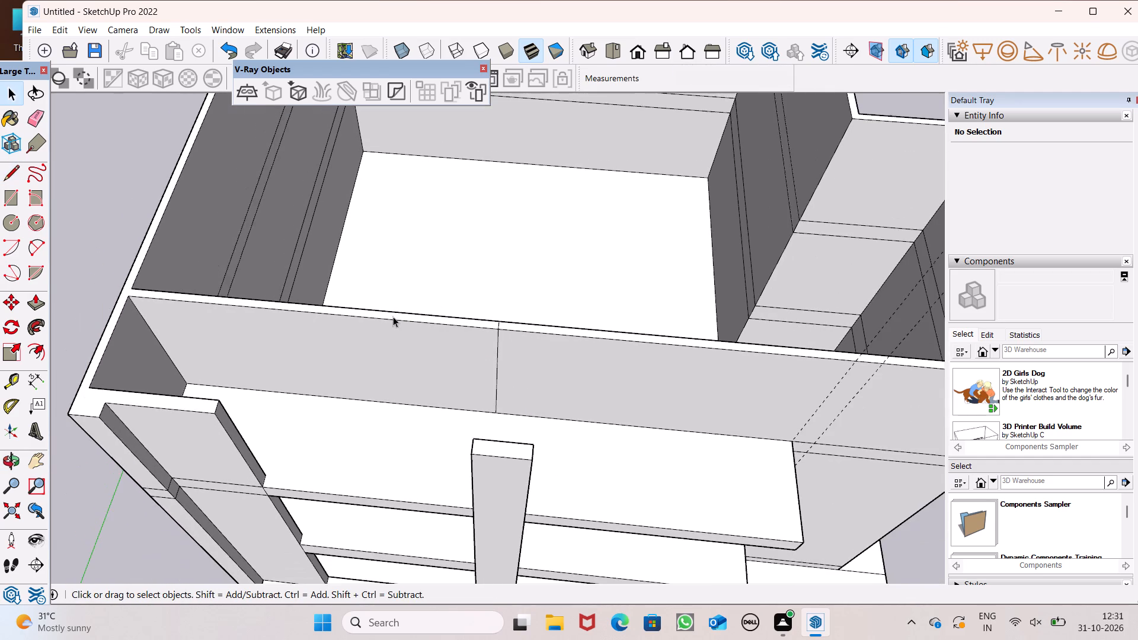
{"action": "middle_click_drag", "start_coordinate": [484, 315], "coordinate": [451, 218]}
{"action": "scroll", "coordinate": [407, 192], "scroll_direction": "down", "scroll_amount": 5}
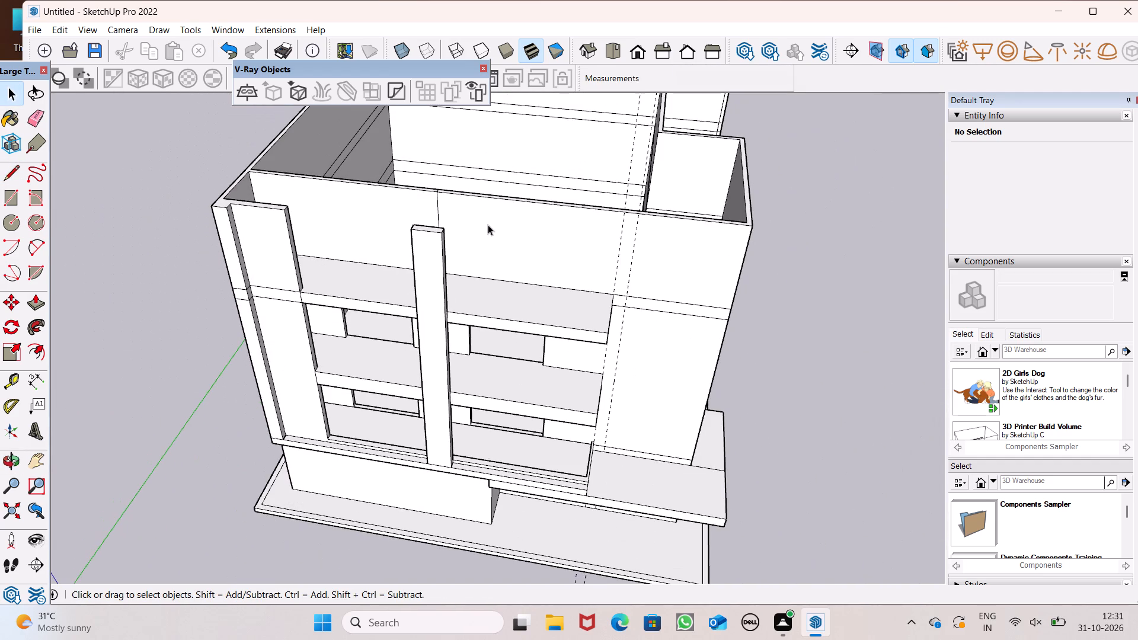
{"action": "middle_click_drag", "start_coordinate": [488, 225], "coordinate": [456, 150]}
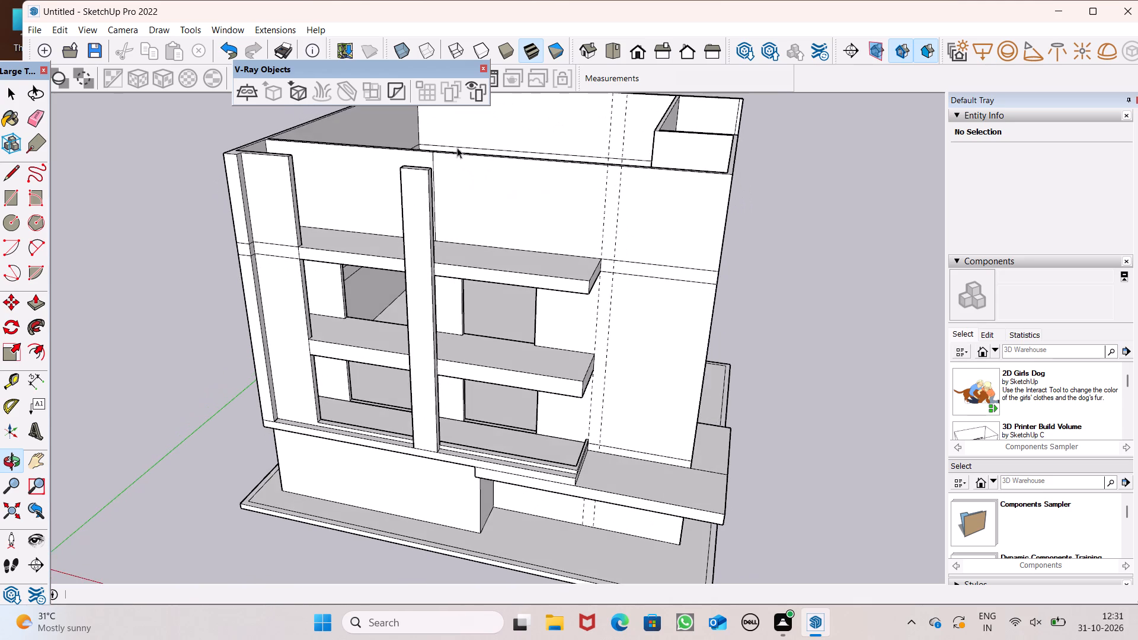
{"action": "scroll", "coordinate": [442, 204], "scroll_direction": "down", "scroll_amount": 2}
{"action": "middle_click_drag", "start_coordinate": [468, 228], "coordinate": [496, 178]}
{"action": "middle_click_drag", "start_coordinate": [471, 184], "coordinate": [407, 241]}
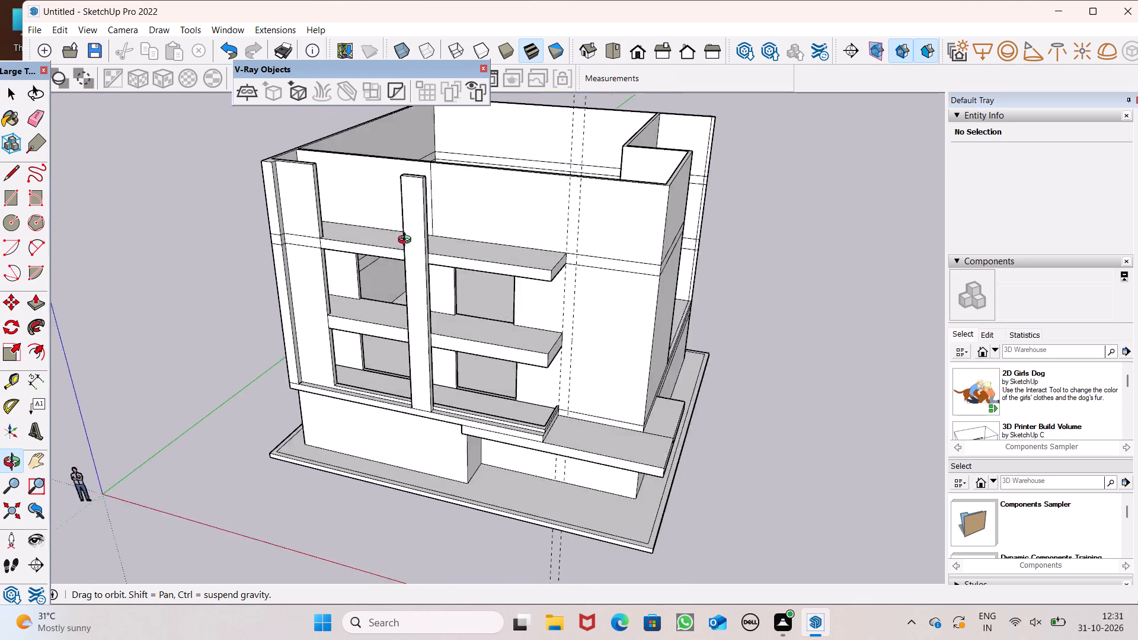
{"action": "middle_click_drag", "start_coordinate": [407, 241], "coordinate": [434, 343]}
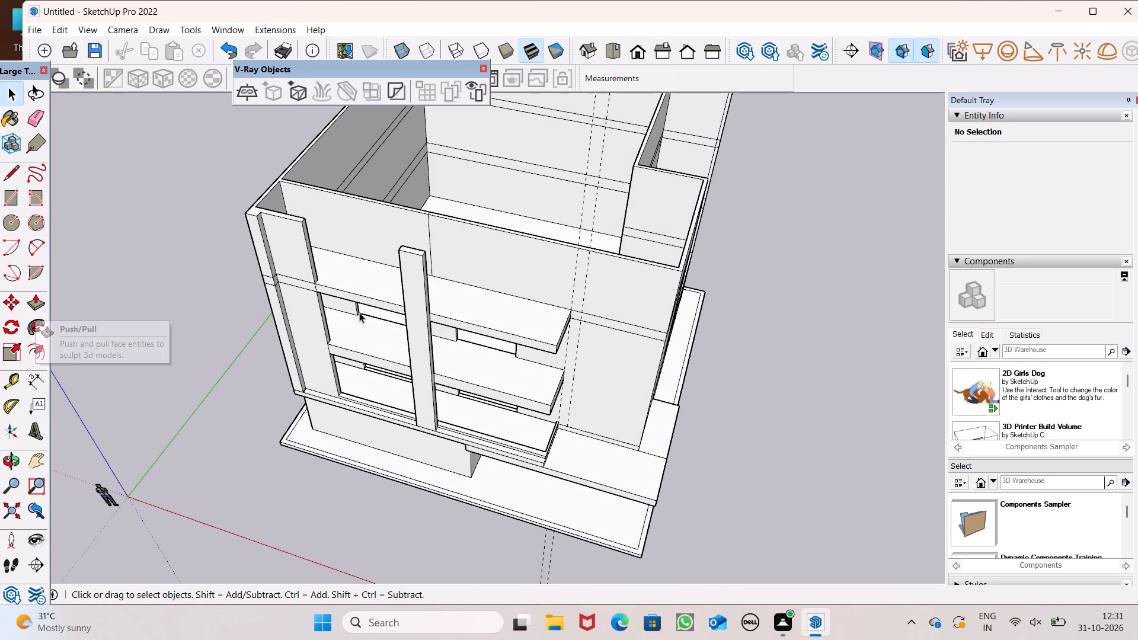
{"action": "middle_click_drag", "start_coordinate": [587, 319], "coordinate": [660, 194]}
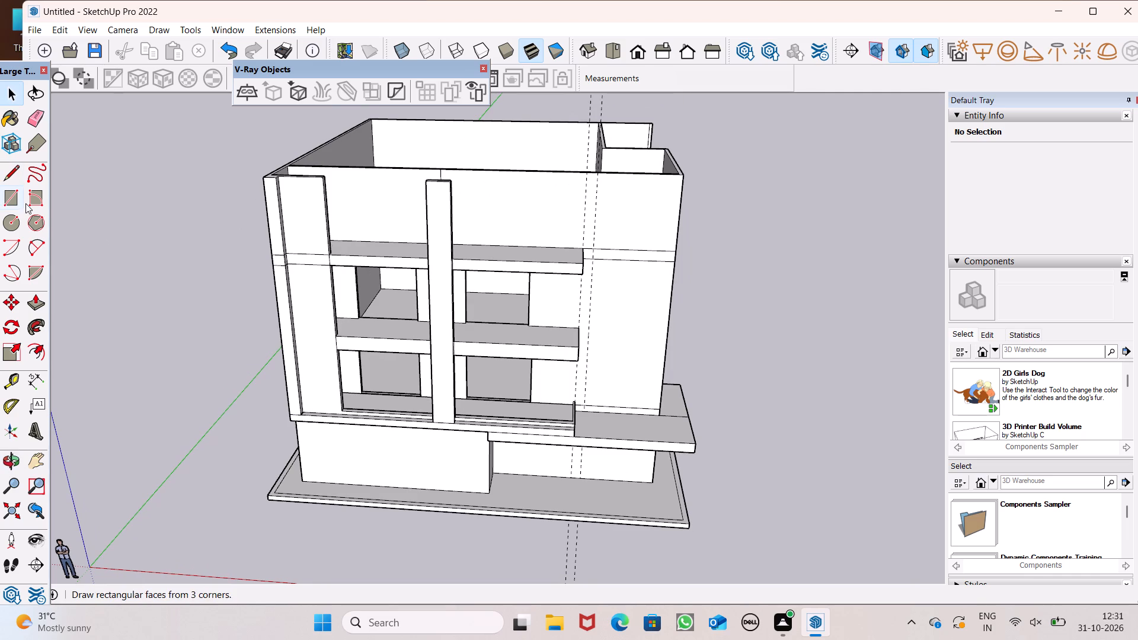
Draw a 34' 5" by 1' 4 9/16" vertical rectangle on the front wall between the two dashed guides, from the wall top to the canopy.
{"action": "left_click", "coordinate": [15, 197]}
{"action": "scroll", "coordinate": [565, 192], "scroll_direction": "up", "scroll_amount": 1}
{"action": "middle_click", "coordinate": [566, 192]}
{"action": "scroll", "coordinate": [596, 159], "scroll_direction": "up", "scroll_amount": 6}
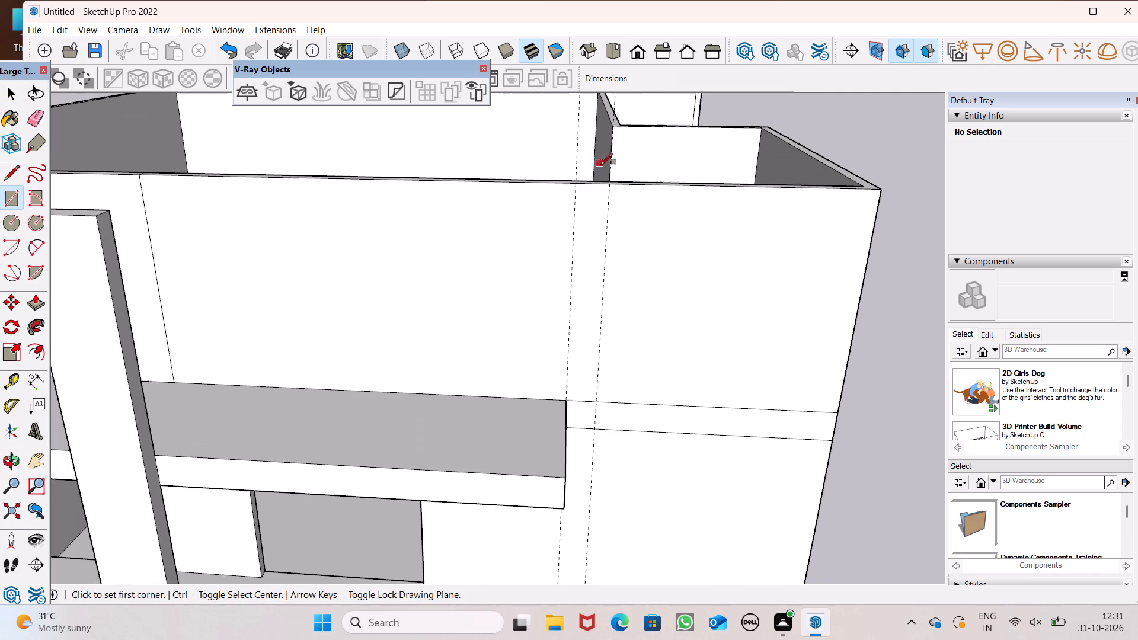
{"action": "left_click", "coordinate": [578, 183]}
{"action": "scroll", "coordinate": [702, 187], "scroll_direction": "down", "scroll_amount": 7}
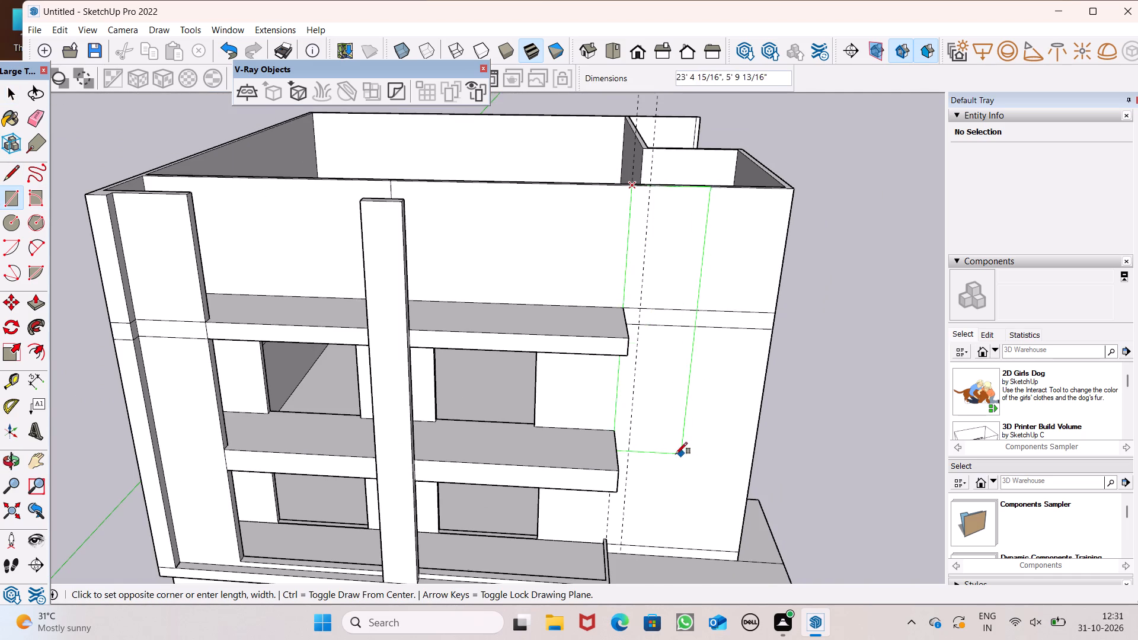
{"action": "scroll", "coordinate": [646, 429], "scroll_direction": "down", "scroll_amount": 2}
{"action": "scroll", "coordinate": [628, 559], "scroll_direction": "up", "scroll_amount": 17}
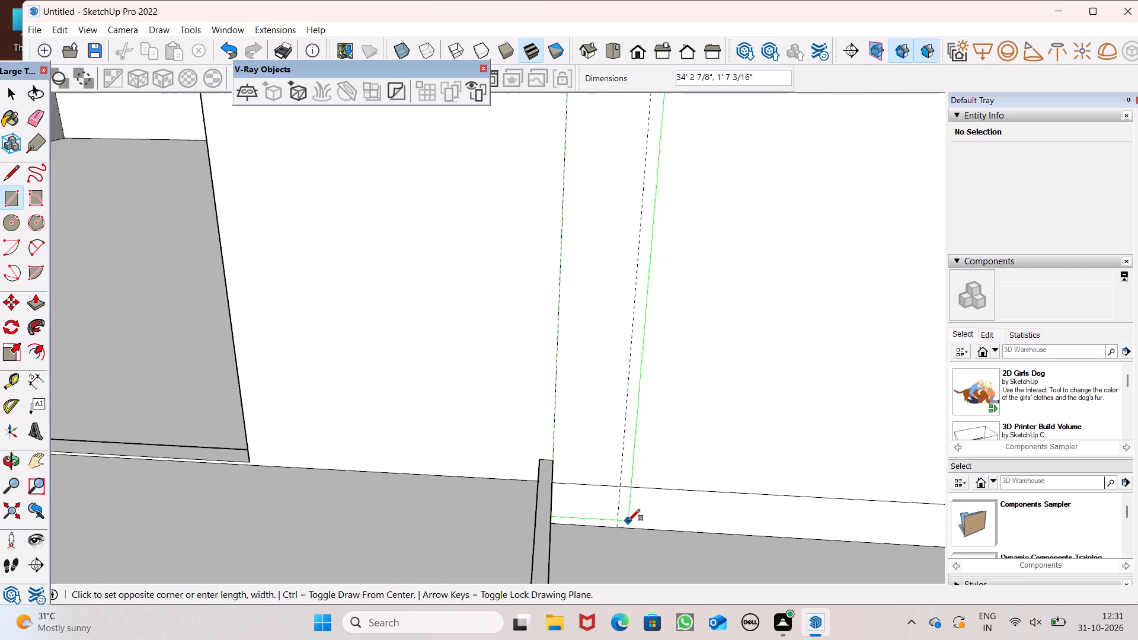
{"action": "middle_click_drag", "start_coordinate": [628, 523], "coordinate": [629, 530]}
{"action": "scroll", "coordinate": [628, 523], "scroll_direction": "up", "scroll_amount": 1}
{"action": "left_click", "coordinate": [617, 527]}
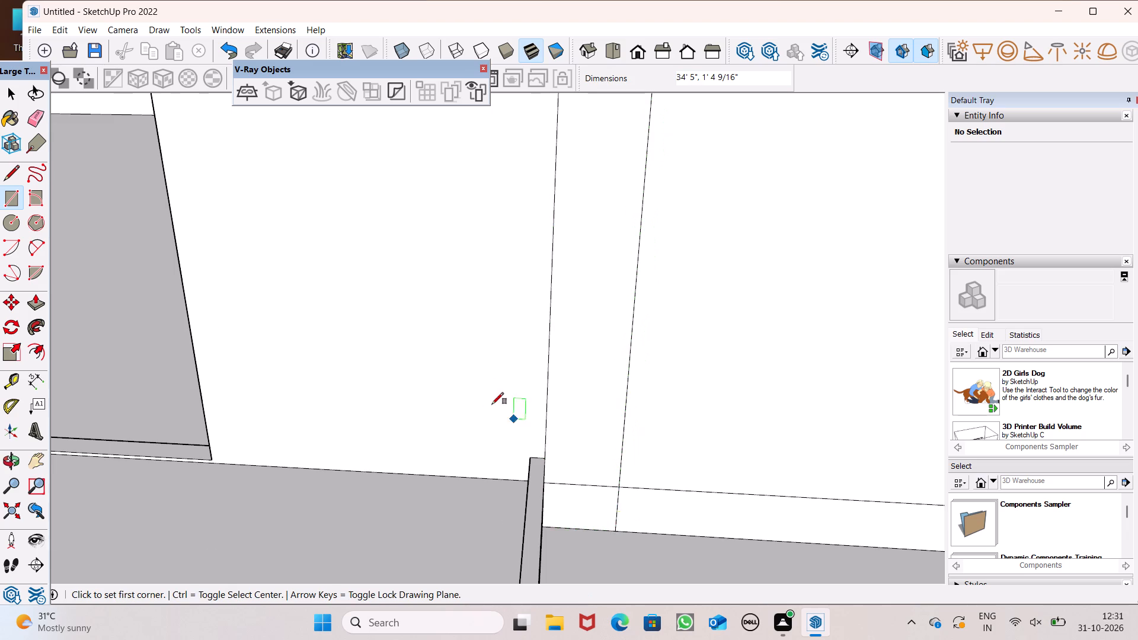
Erase the upper pair of horizontal band lines inside the narrow vertical strip beside the slabs.
{"action": "scroll", "coordinate": [491, 404], "scroll_direction": "down", "scroll_amount": 20}
{"action": "middle_click_drag", "start_coordinate": [570, 476], "coordinate": [567, 539]}
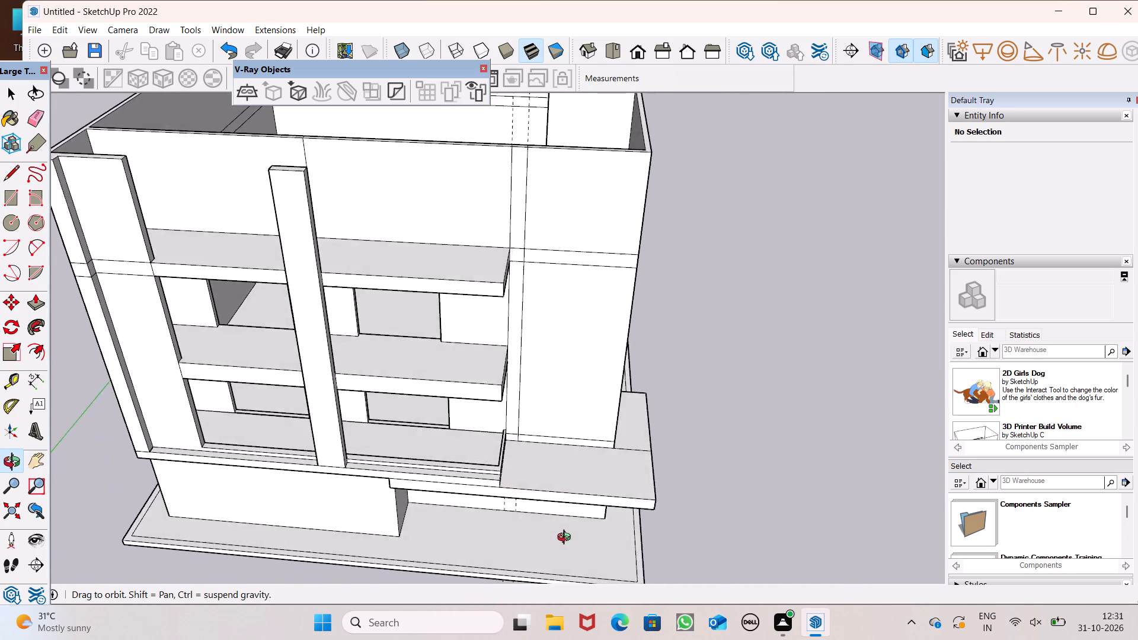
{"action": "middle_click_drag", "start_coordinate": [567, 539], "coordinate": [571, 560]}
{"action": "key", "text": "space"}
{"action": "left_click_drag", "start_coordinate": [38, 120], "coordinate": [68, 125]}
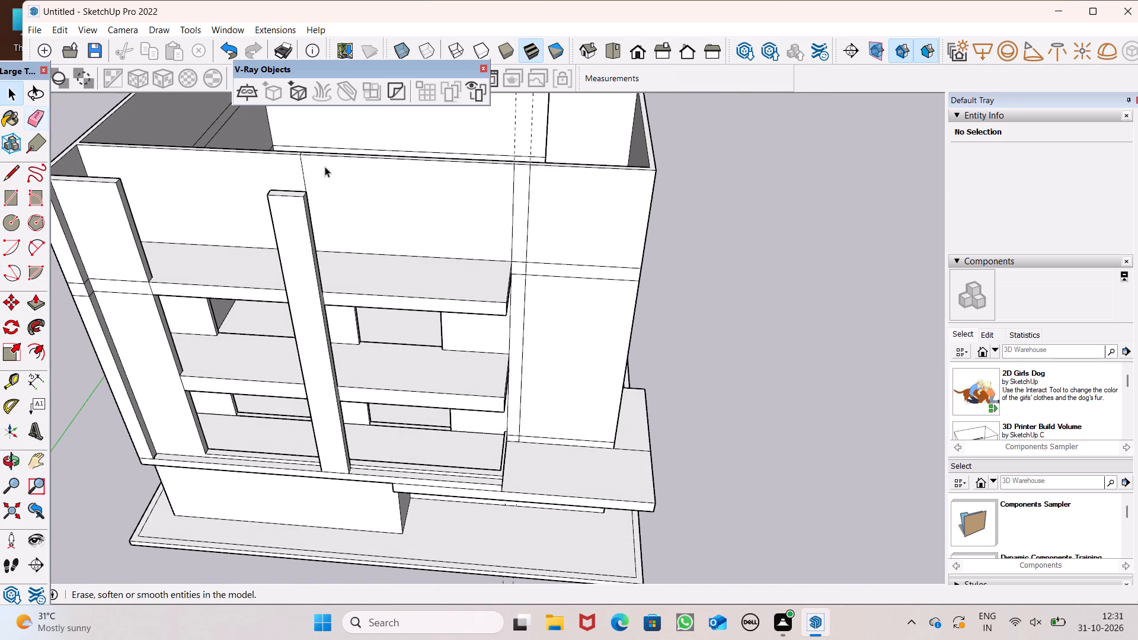
{"action": "scroll", "coordinate": [662, 257], "scroll_direction": "up", "scroll_amount": 6}
{"action": "left_click", "coordinate": [35, 119]}
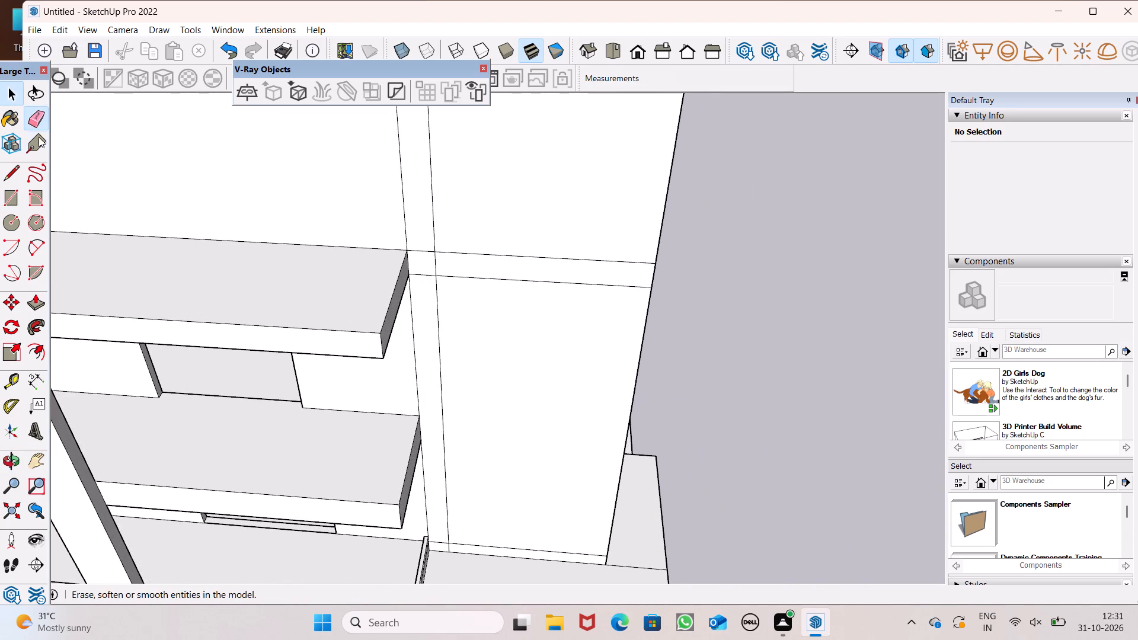
{"action": "scroll", "coordinate": [417, 258], "scroll_direction": "up", "scroll_amount": 5}
{"action": "left_click_drag", "start_coordinate": [443, 248], "coordinate": [452, 305]}
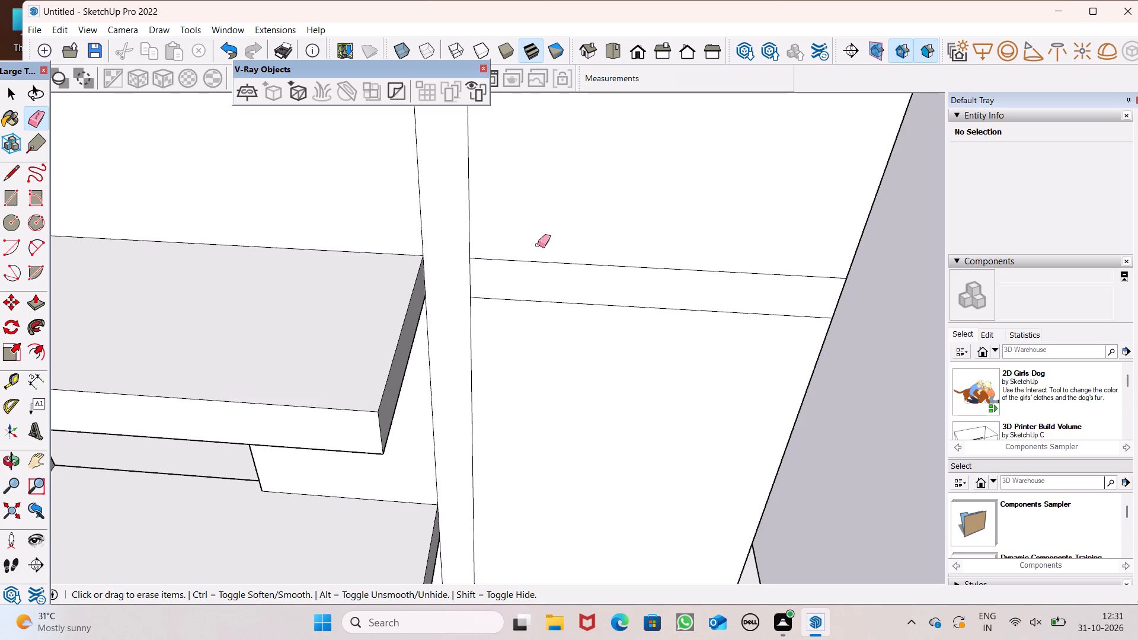
Erase the remaining upper band lines on the front wall beside the strip and on the adjoining side wall.
{"action": "scroll", "coordinate": [458, 231], "scroll_direction": "down", "scroll_amount": 7}
{"action": "middle_click_drag", "start_coordinate": [603, 343], "coordinate": [533, 273]}
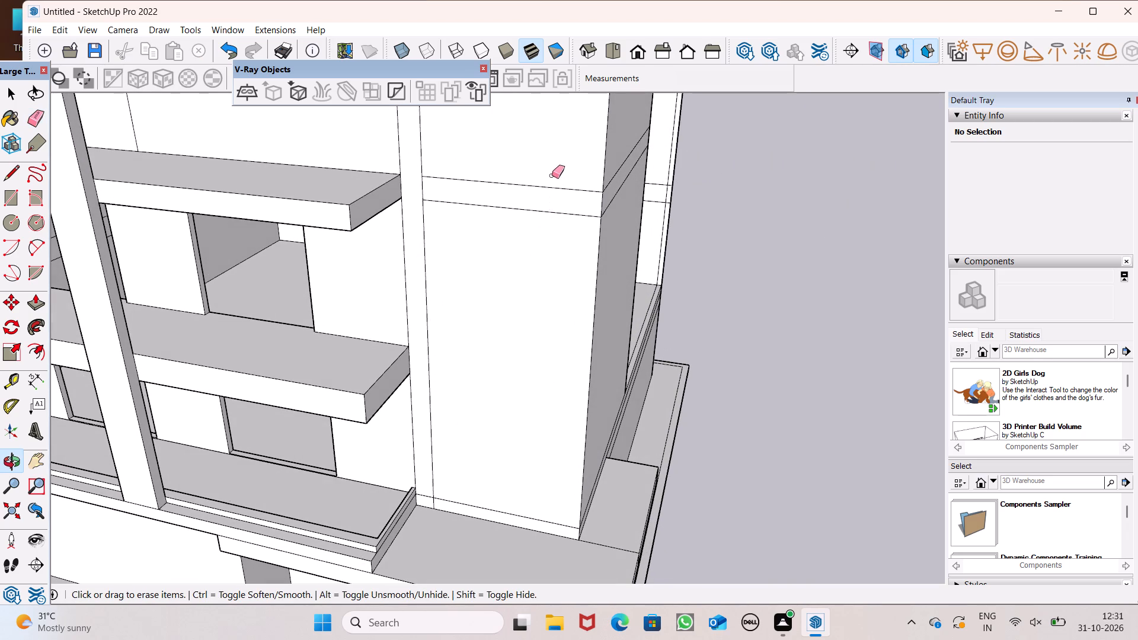
{"action": "left_click_drag", "start_coordinate": [552, 175], "coordinate": [557, 220]}
{"action": "scroll", "coordinate": [567, 201], "scroll_direction": "down", "scroll_amount": 4}
{"action": "middle_click_drag", "start_coordinate": [612, 249], "coordinate": [374, 227]}
{"action": "left_click_drag", "start_coordinate": [513, 162], "coordinate": [513, 186]}
Examine the whole building and its plain side wall beside the recess from several angles.
{"action": "scroll", "coordinate": [529, 232], "scroll_direction": "down", "scroll_amount": 6}
{"action": "scroll", "coordinate": [558, 293], "scroll_direction": "down", "scroll_amount": 4}
{"action": "middle_click_drag", "start_coordinate": [556, 311], "coordinate": [666, 306]}
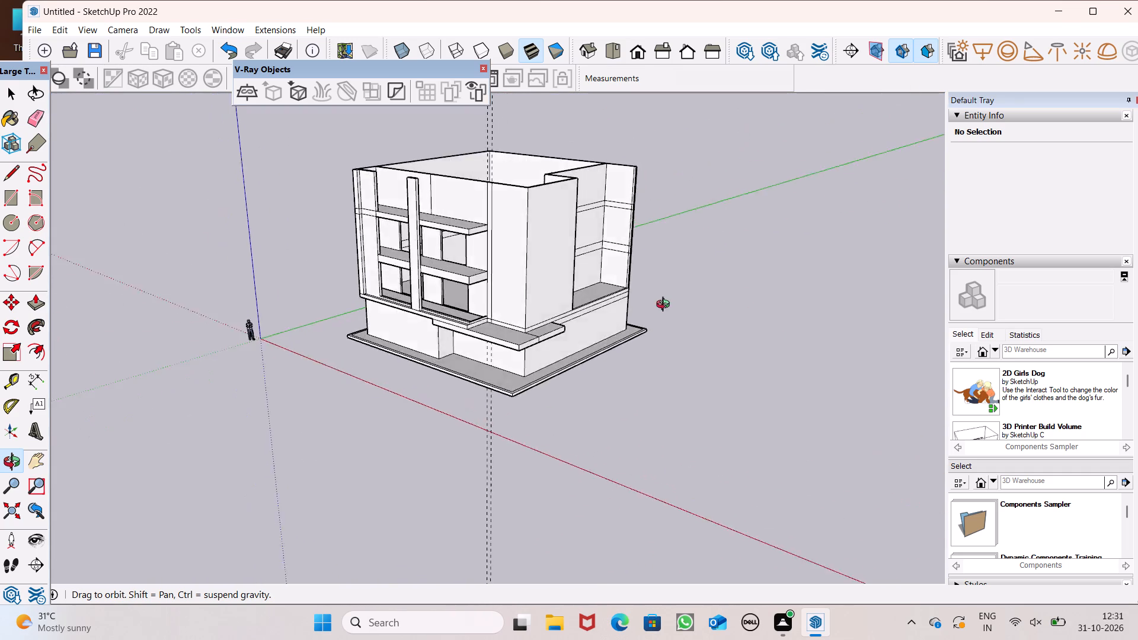
{"action": "middle_click_drag", "start_coordinate": [666, 306], "coordinate": [521, 239]}
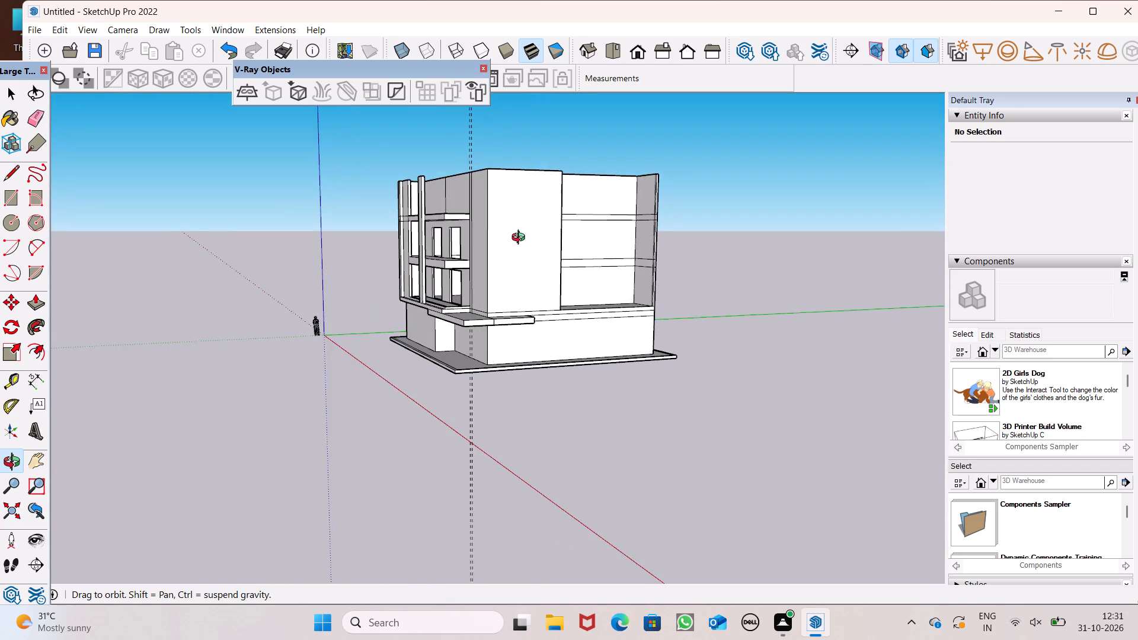
{"action": "middle_click_drag", "start_coordinate": [521, 239], "coordinate": [522, 258]}
{"action": "scroll", "coordinate": [488, 197], "scroll_direction": "up", "scroll_amount": 9}
{"action": "middle_click_drag", "start_coordinate": [602, 245], "coordinate": [578, 252]}
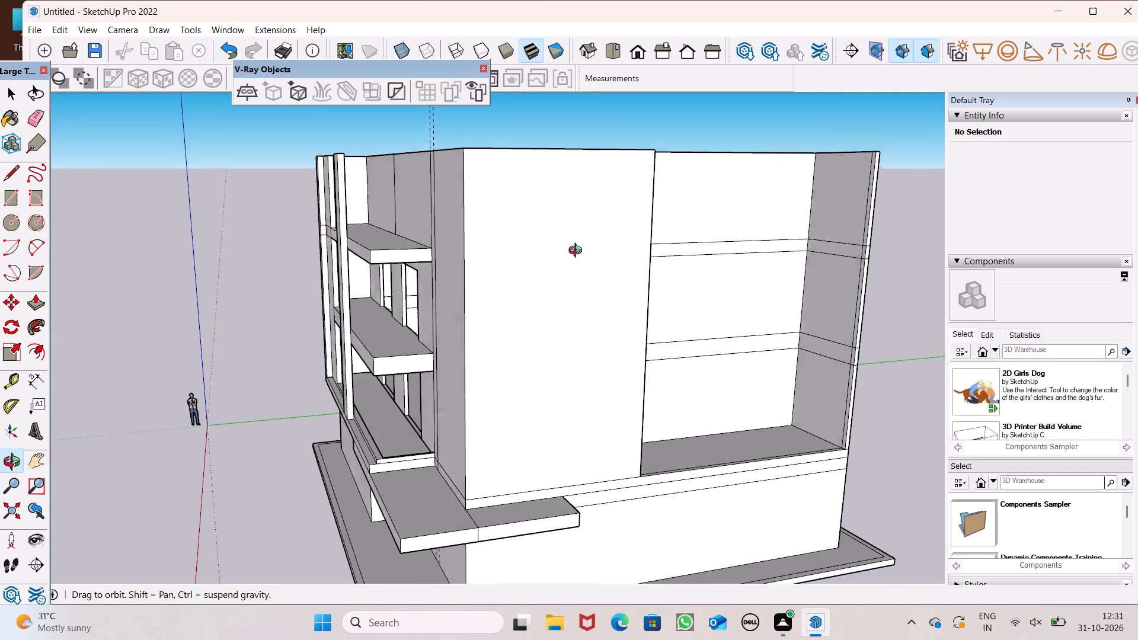
{"action": "middle_click_drag", "start_coordinate": [578, 252], "coordinate": [568, 252]}
{"action": "middle_click_drag", "start_coordinate": [536, 201], "coordinate": [536, 199]}
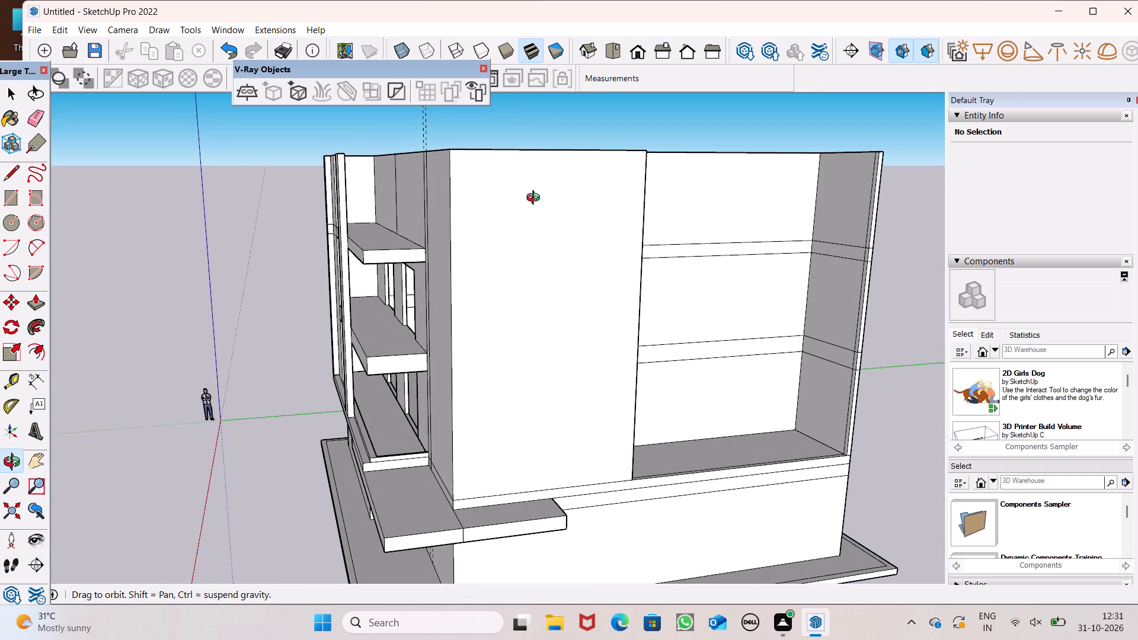
{"action": "middle_click_drag", "start_coordinate": [536, 199], "coordinate": [519, 212]}
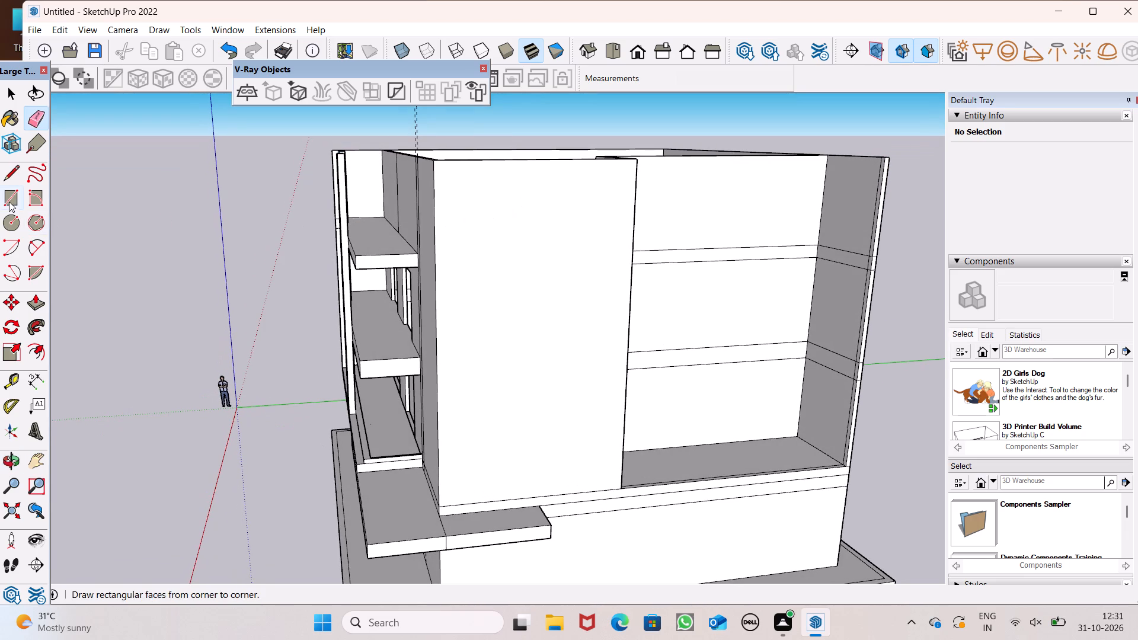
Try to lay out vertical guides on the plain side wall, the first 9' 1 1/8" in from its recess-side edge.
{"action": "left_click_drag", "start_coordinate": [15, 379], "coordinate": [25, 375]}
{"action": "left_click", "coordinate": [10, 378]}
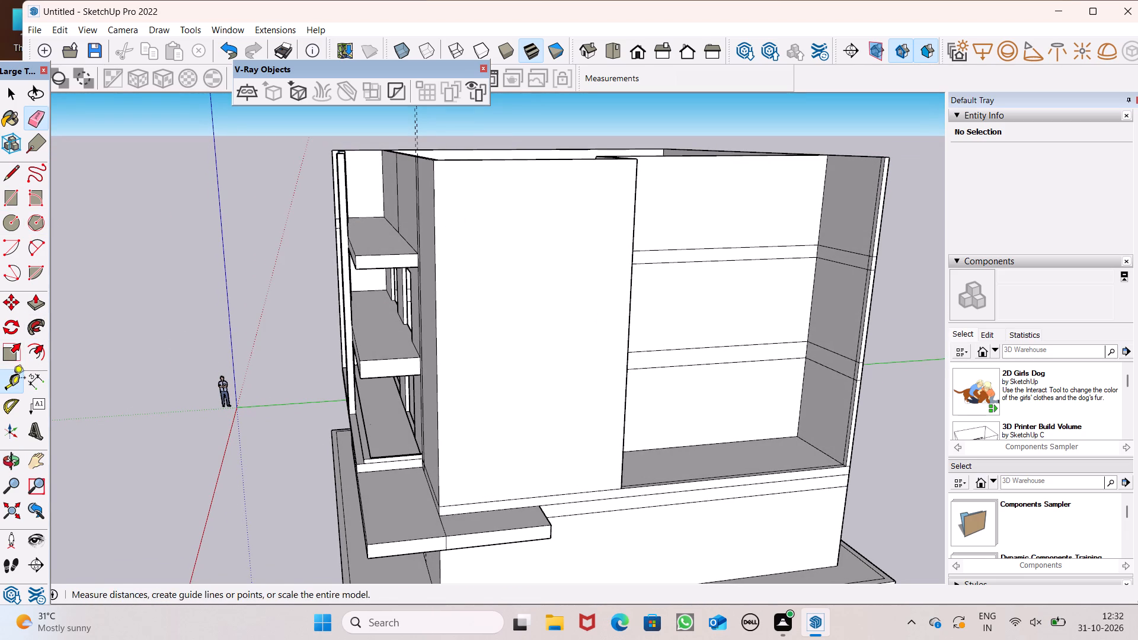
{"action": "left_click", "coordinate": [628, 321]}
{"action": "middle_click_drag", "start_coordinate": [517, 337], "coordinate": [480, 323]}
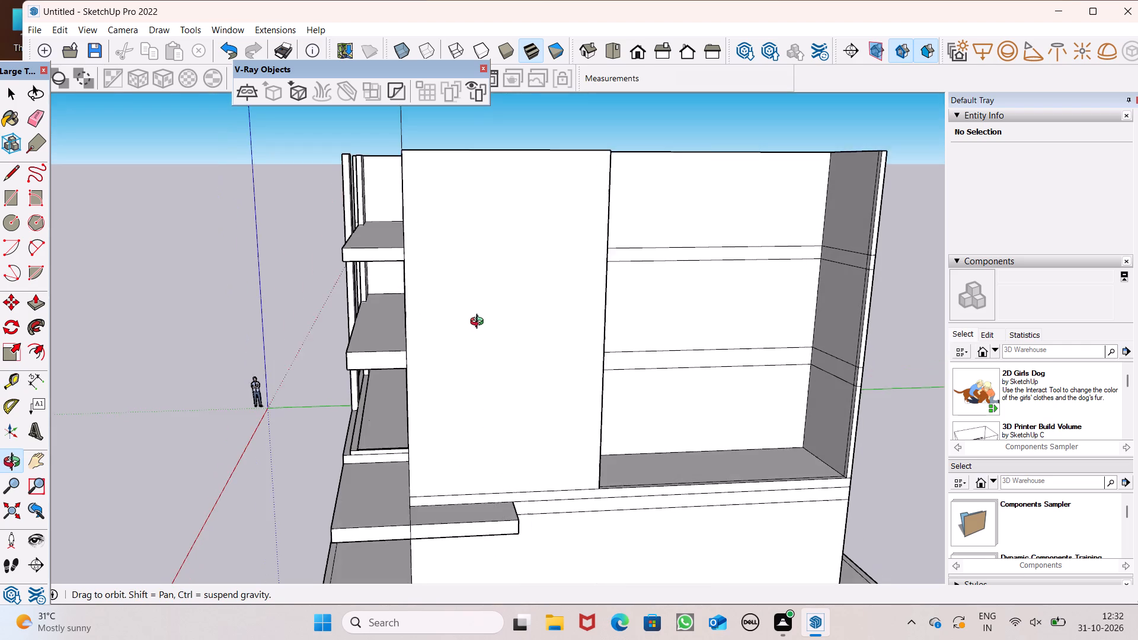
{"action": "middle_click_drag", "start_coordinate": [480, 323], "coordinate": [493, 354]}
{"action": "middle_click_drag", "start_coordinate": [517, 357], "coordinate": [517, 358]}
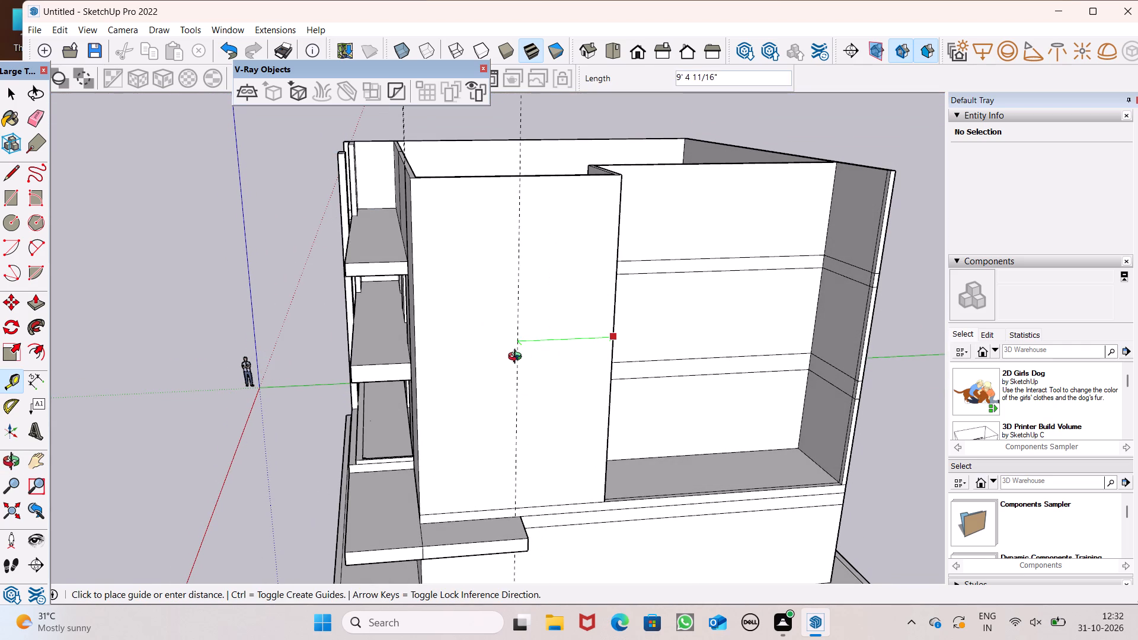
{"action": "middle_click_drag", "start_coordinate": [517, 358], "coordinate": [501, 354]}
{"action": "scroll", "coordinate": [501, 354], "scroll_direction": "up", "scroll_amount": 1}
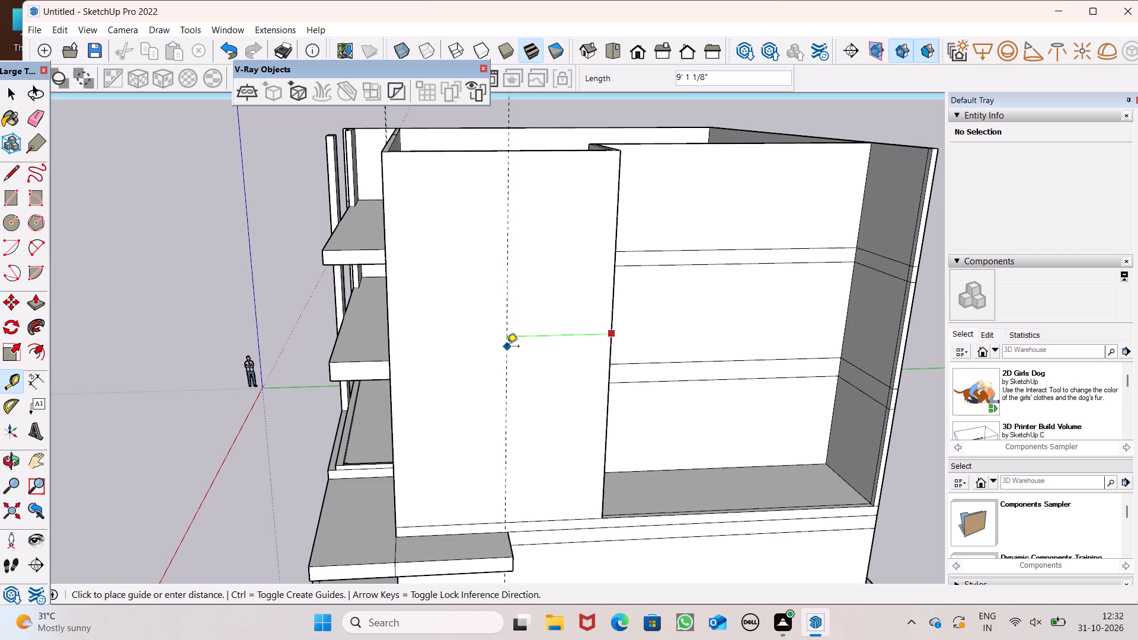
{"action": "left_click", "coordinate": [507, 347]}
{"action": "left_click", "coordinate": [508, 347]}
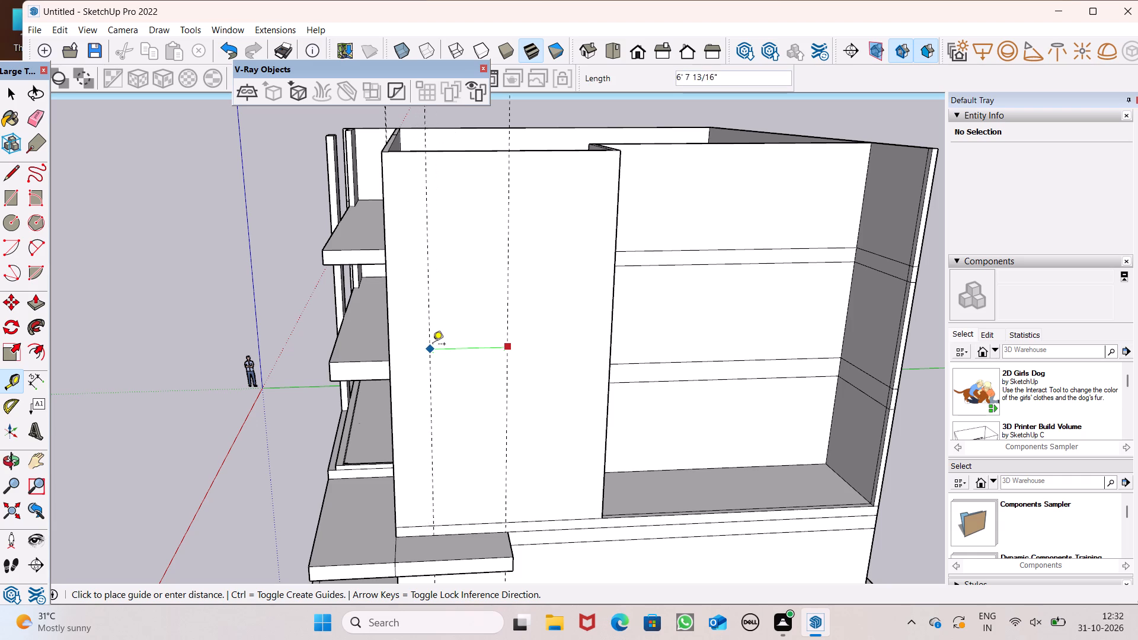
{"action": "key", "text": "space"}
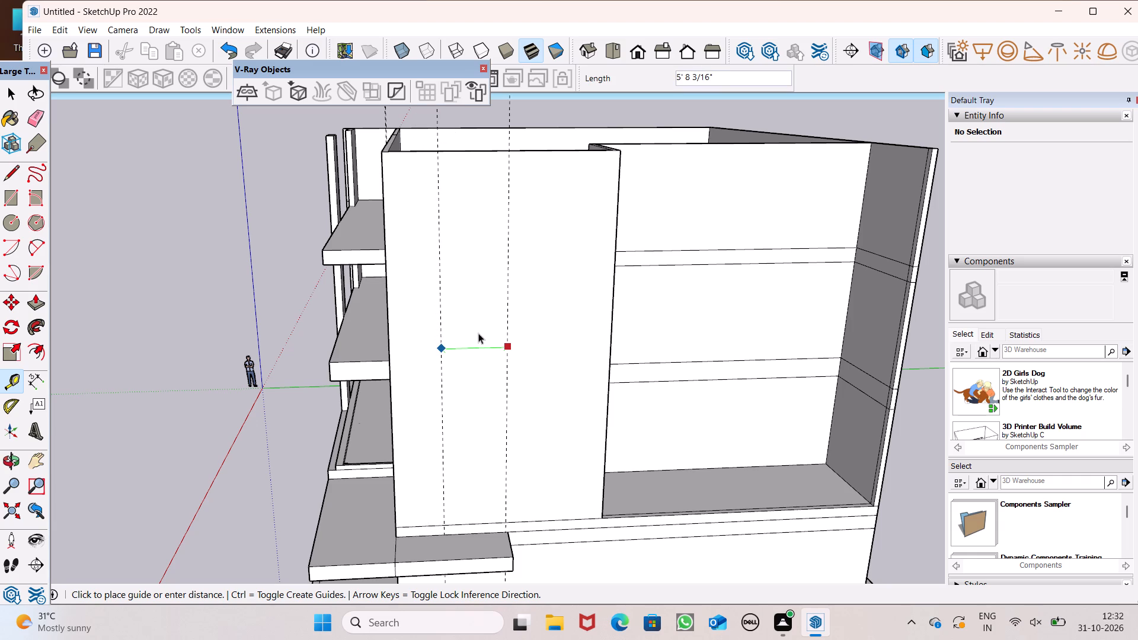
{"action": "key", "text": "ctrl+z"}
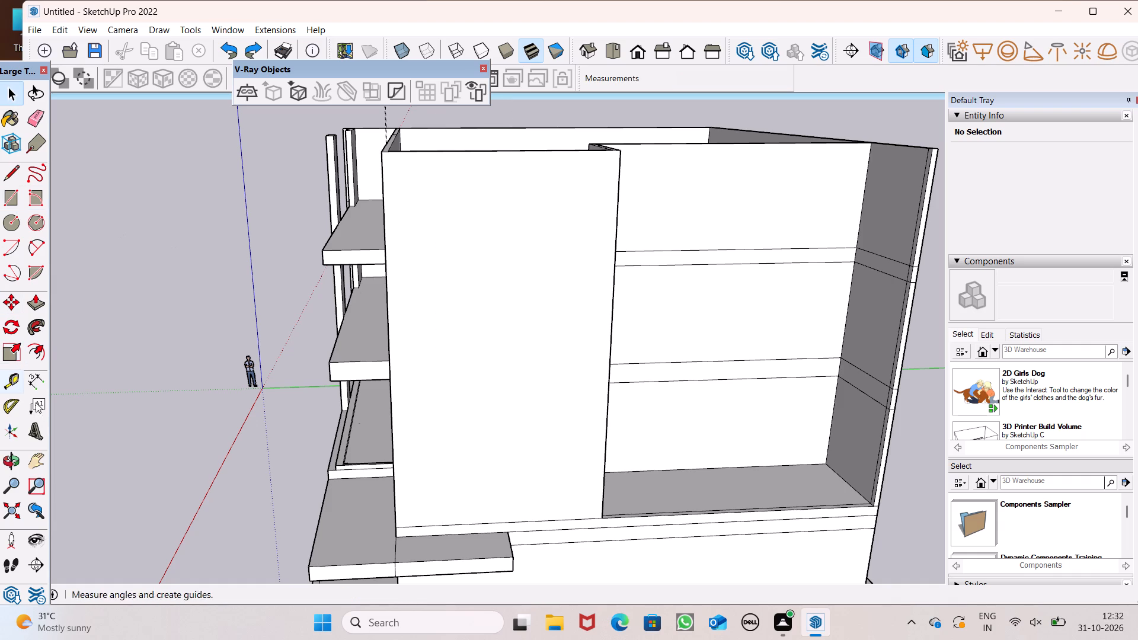
Place two vertical guides on the plain side wall, about 9' 8" in from the recess-side edge and about 6' 6" beyond that.
{"action": "left_click_drag", "start_coordinate": [12, 382], "coordinate": [21, 379]}
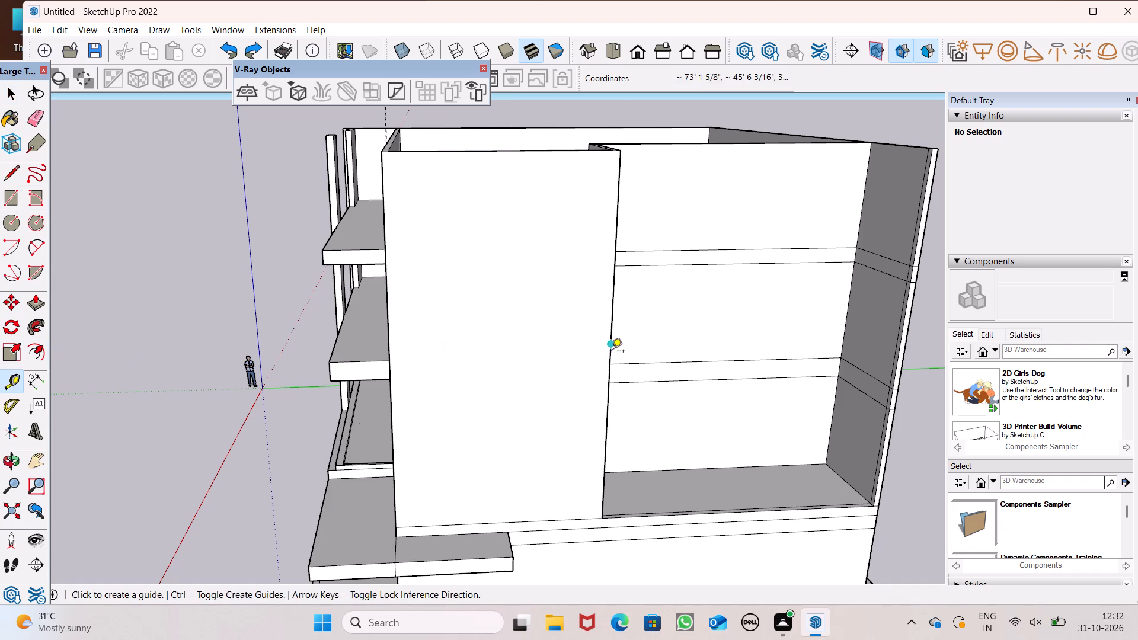
{"action": "left_click", "coordinate": [612, 352]}
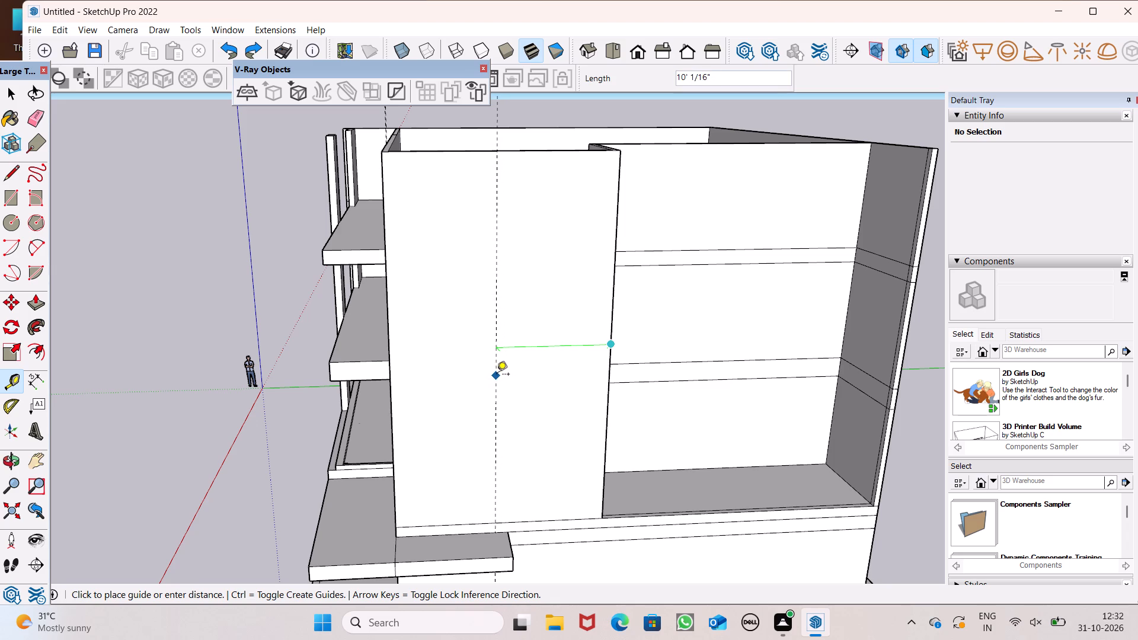
{"action": "left_click", "coordinate": [500, 372]}
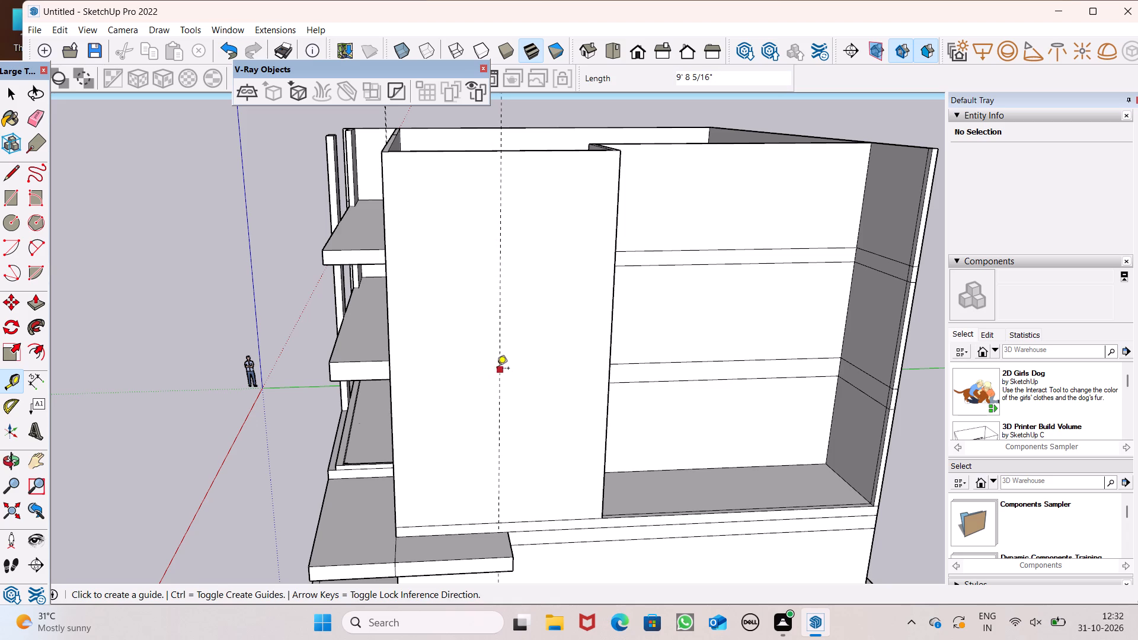
{"action": "left_click", "coordinate": [501, 360]}
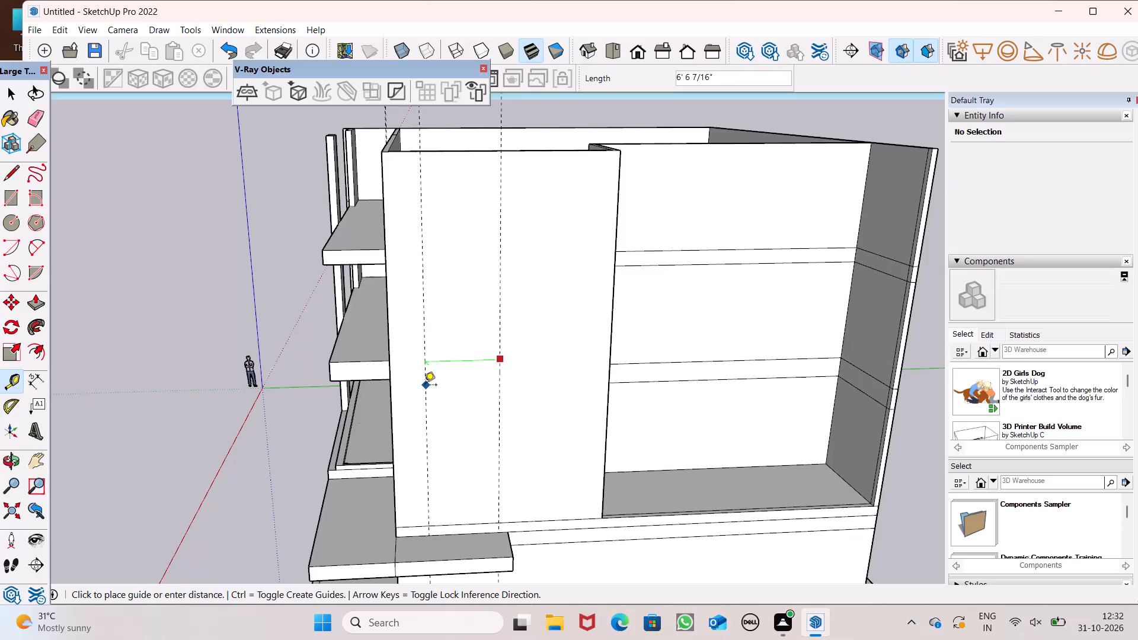
{"action": "left_click", "coordinate": [422, 385]}
Place two horizontal guides on the front wall just below its top edge, about 2' 6" apart.
{"action": "scroll", "coordinate": [449, 271], "scroll_direction": "down", "scroll_amount": 7}
{"action": "middle_click_drag", "start_coordinate": [466, 320], "coordinate": [665, 356]}
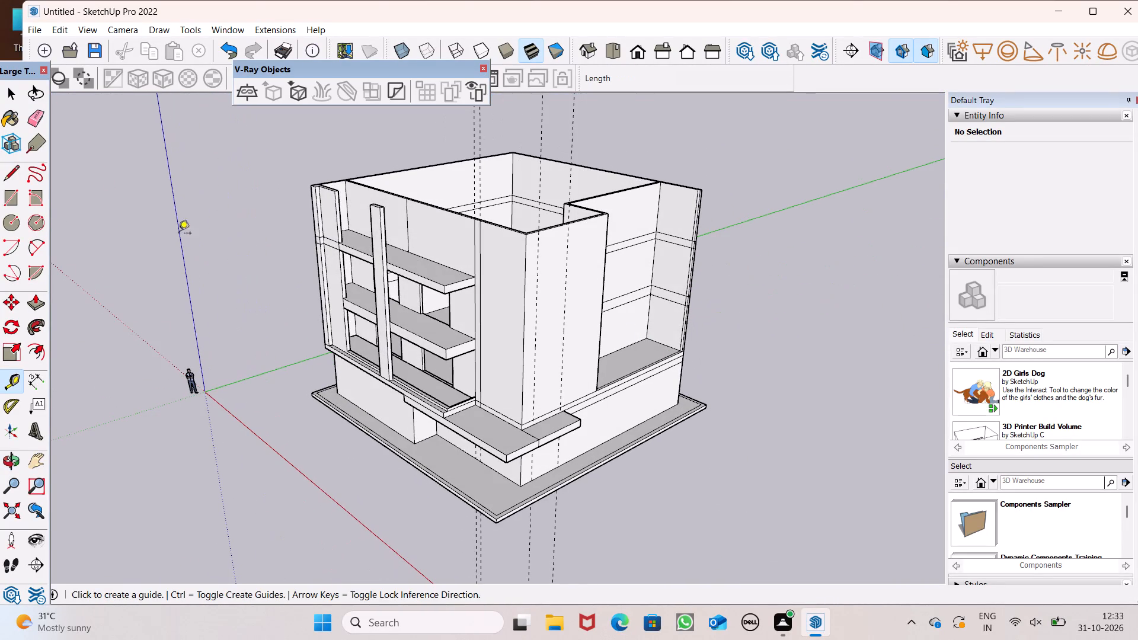
{"action": "middle_click_drag", "start_coordinate": [319, 309], "coordinate": [503, 326]}
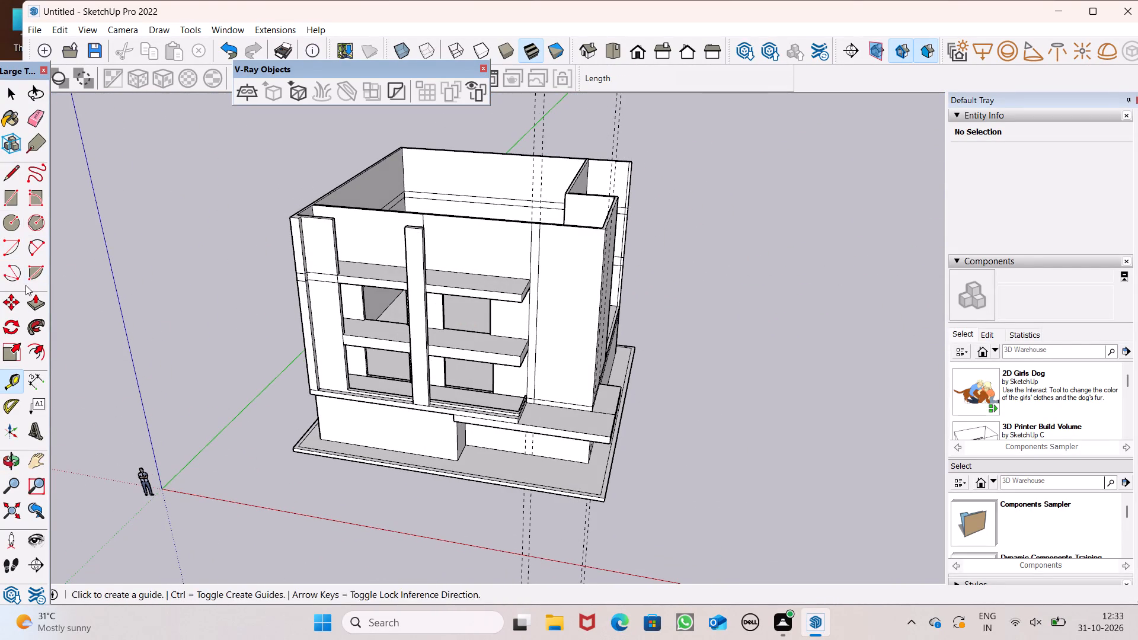
{"action": "left_click", "coordinate": [14, 391]}
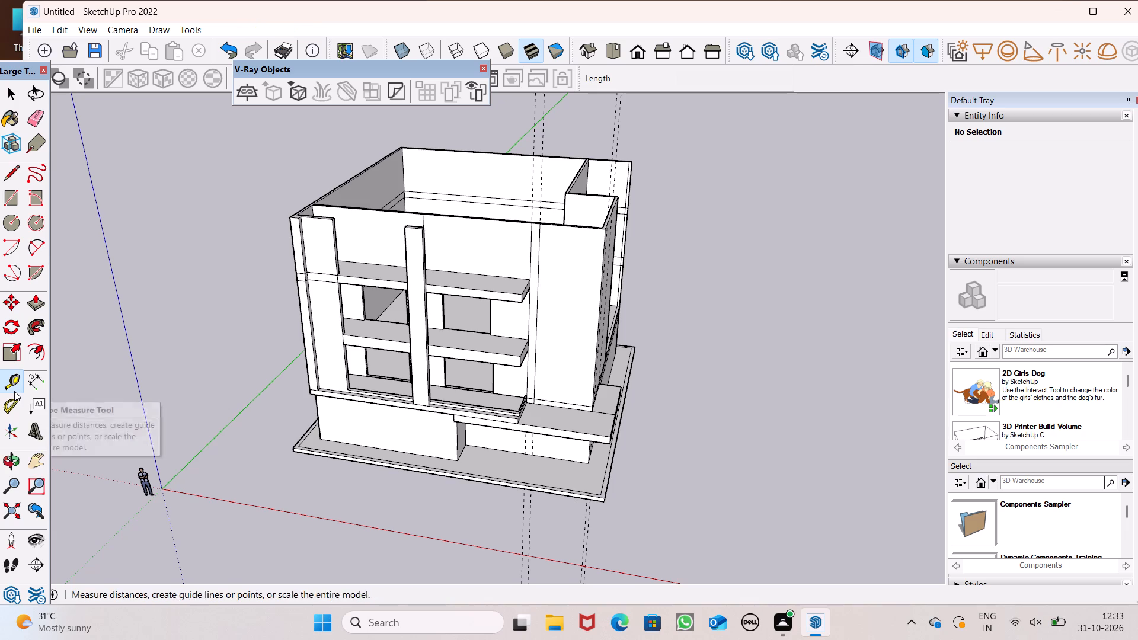
{"action": "scroll", "coordinate": [660, 220], "scroll_direction": "up", "scroll_amount": 1}
{"action": "scroll", "coordinate": [538, 222], "scroll_direction": "up", "scroll_amount": 5}
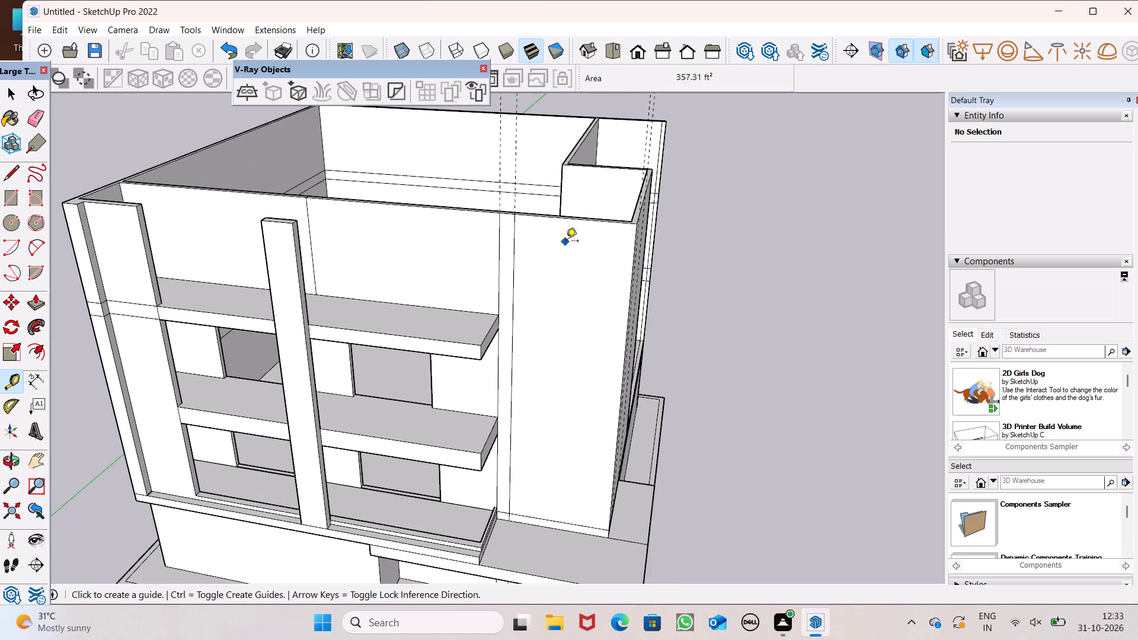
{"action": "scroll", "coordinate": [504, 217], "scroll_direction": "down", "scroll_amount": 2}
{"action": "middle_click_drag", "start_coordinate": [634, 286], "coordinate": [623, 257]}
{"action": "scroll", "coordinate": [573, 241], "scroll_direction": "up", "scroll_amount": 4}
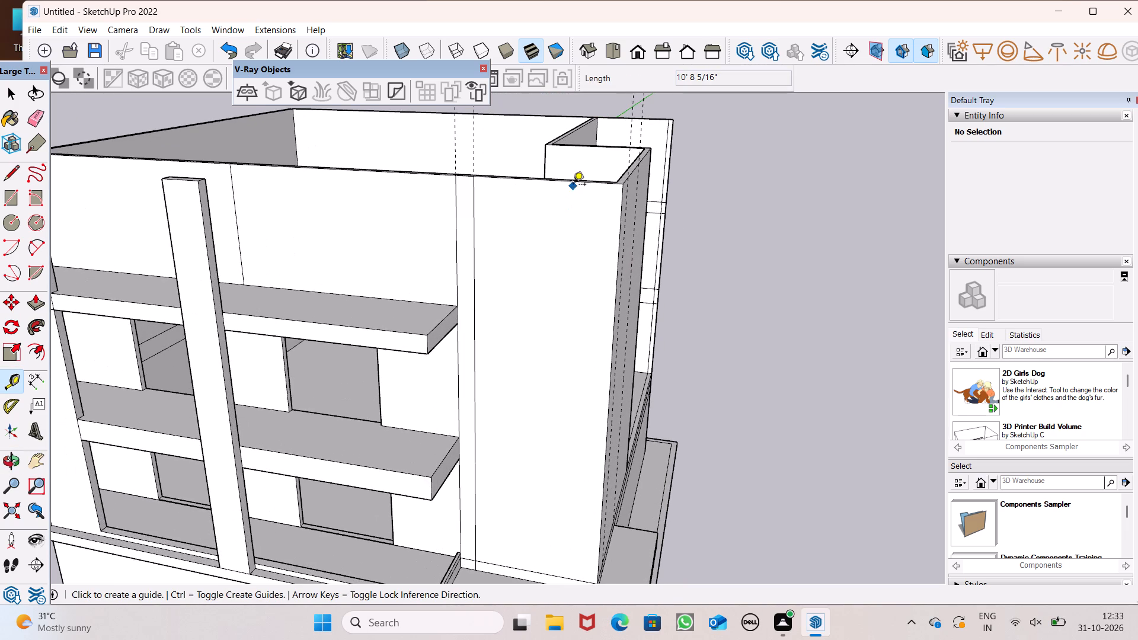
{"action": "left_click", "coordinate": [576, 181]}
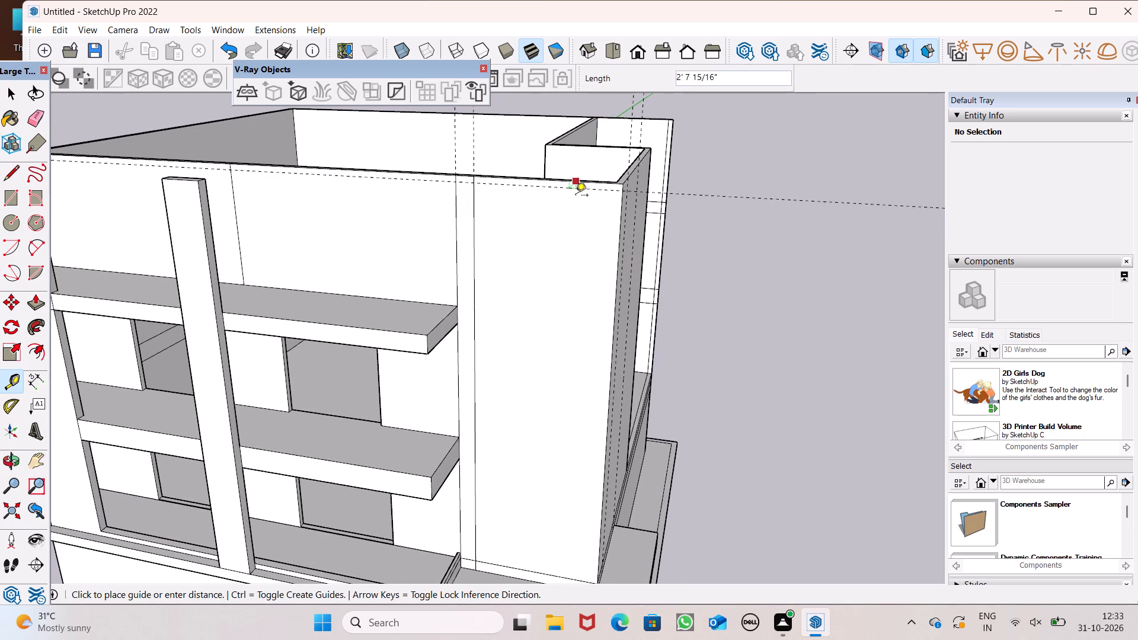
{"action": "middle_click_drag", "start_coordinate": [568, 221], "coordinate": [534, 211]}
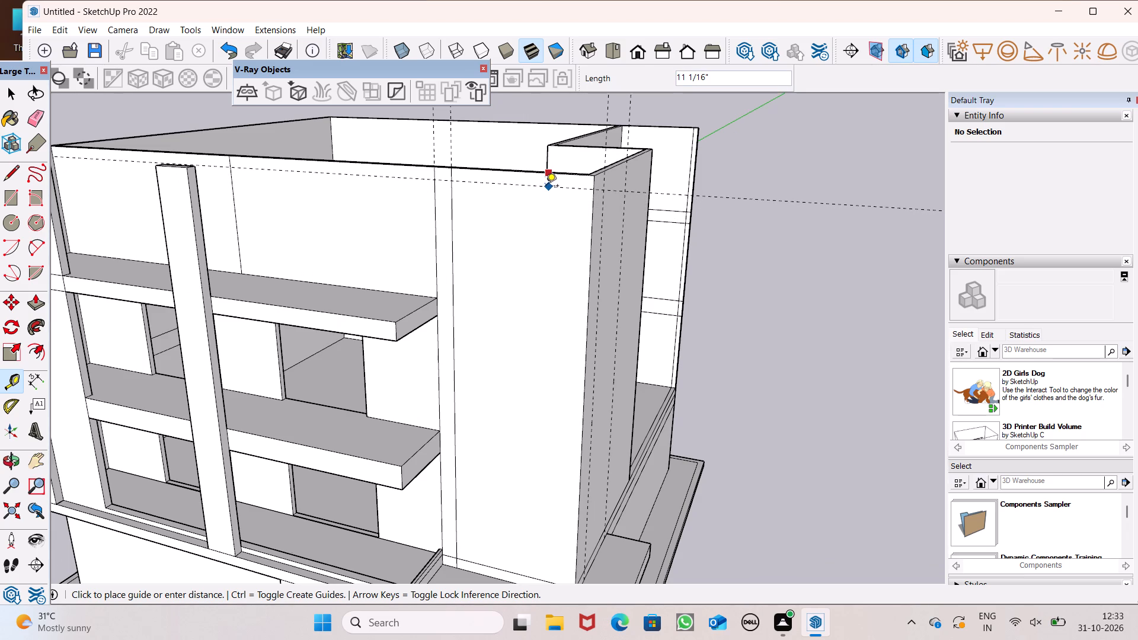
{"action": "left_click", "coordinate": [547, 195]}
{"action": "left_click", "coordinate": [543, 197]}
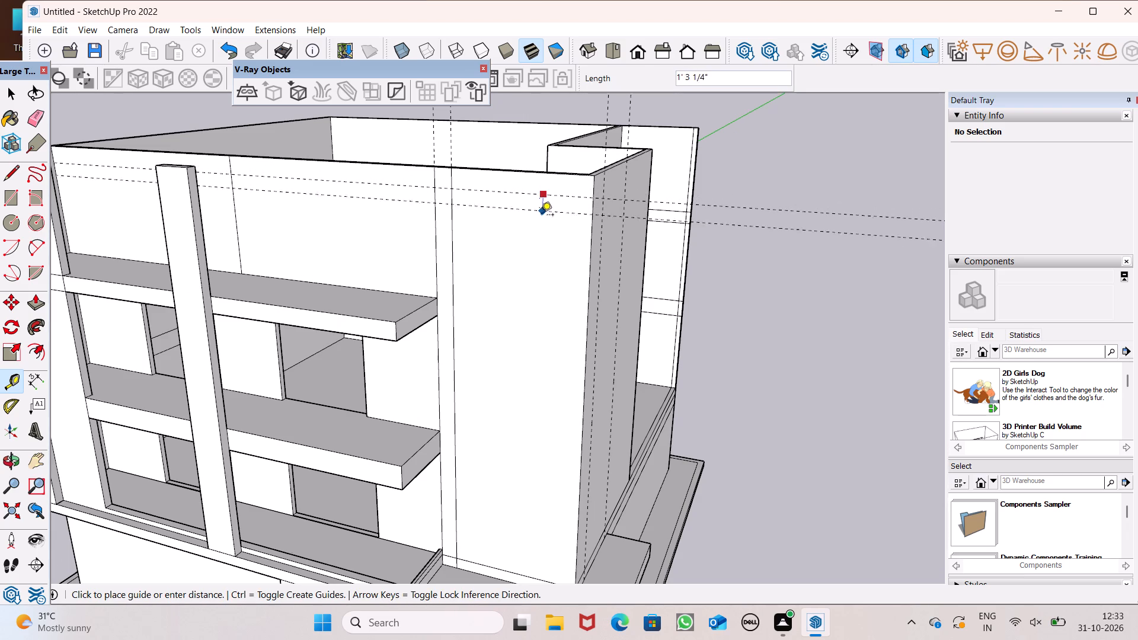
{"action": "left_click", "coordinate": [541, 230]}
Draw a full-height rectangle on the plain side wall between the vertical guides, about 34' 5" high.
{"action": "middle_click", "coordinate": [580, 282]}
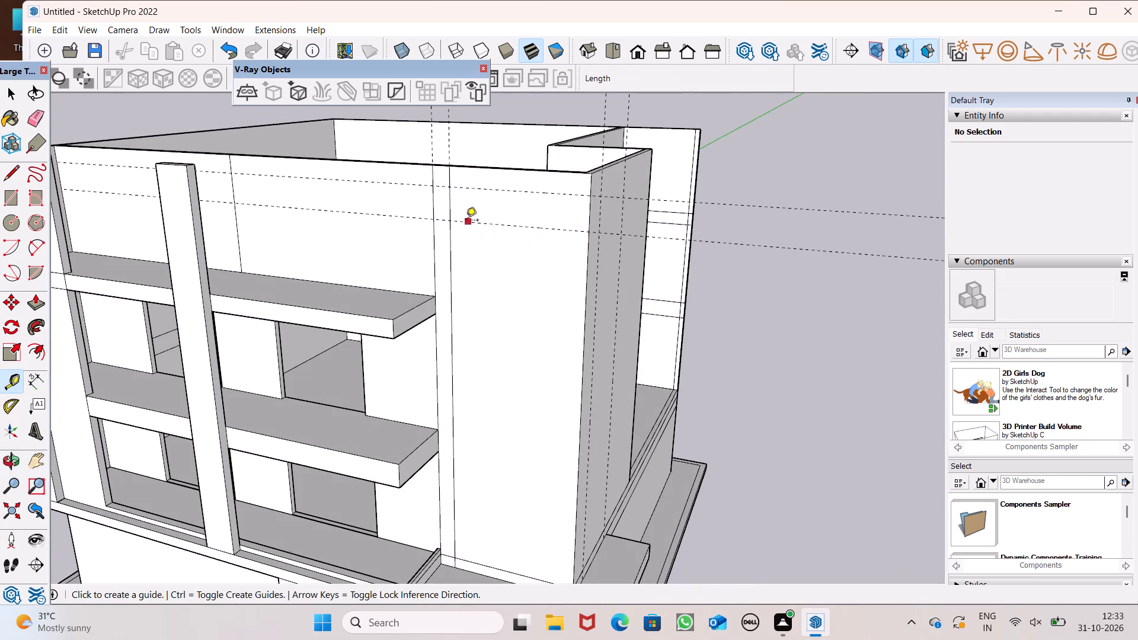
{"action": "middle_click_drag", "start_coordinate": [509, 229], "coordinate": [446, 245]}
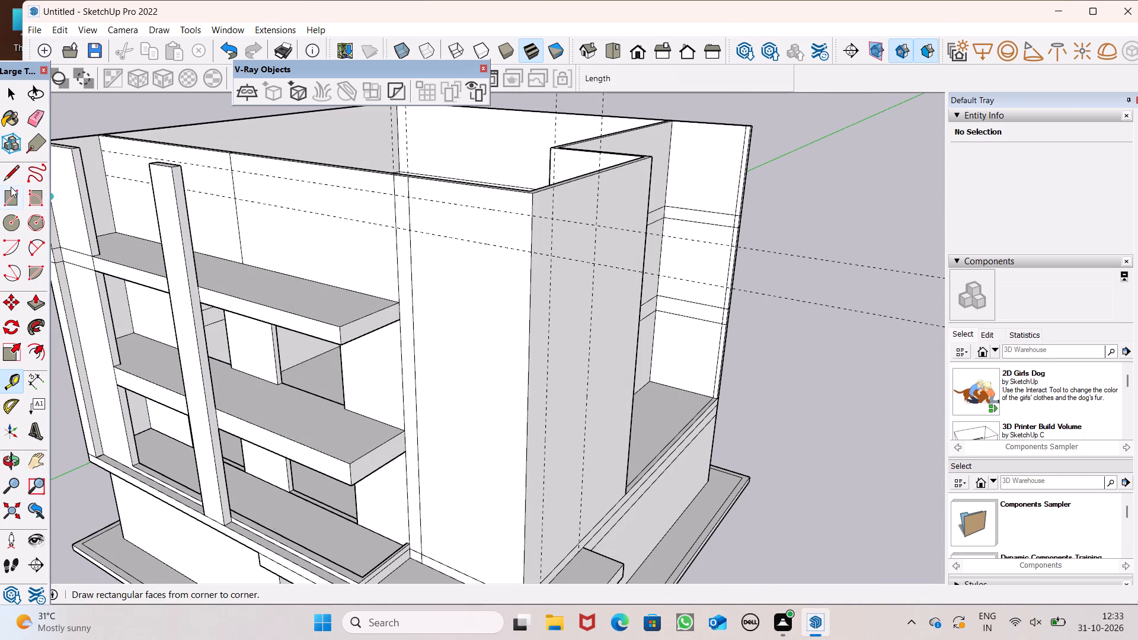
{"action": "left_click", "coordinate": [18, 193]}
{"action": "scroll", "coordinate": [222, 163], "scroll_direction": "down", "scroll_amount": 3}
{"action": "middle_click_drag", "start_coordinate": [377, 236], "coordinate": [440, 215]}
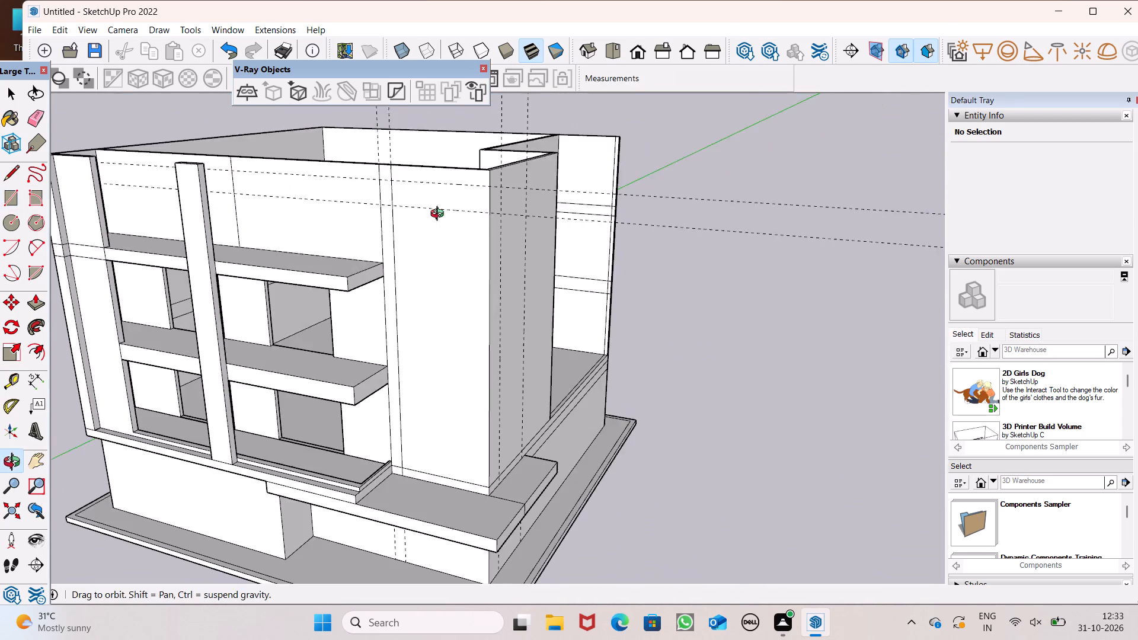
{"action": "middle_click_drag", "start_coordinate": [440, 215], "coordinate": [443, 207]}
{"action": "middle_click_drag", "start_coordinate": [454, 206], "coordinate": [219, 196]}
{"action": "scroll", "coordinate": [449, 212], "scroll_direction": "up", "scroll_amount": 1}
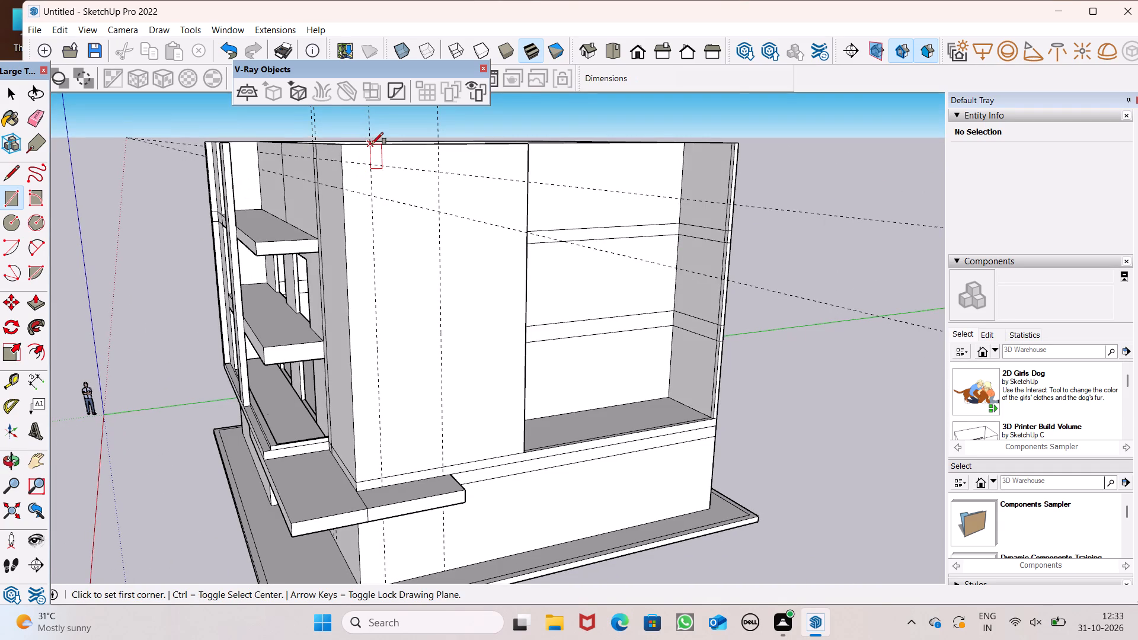
{"action": "left_click_drag", "start_coordinate": [372, 144], "coordinate": [382, 156]}
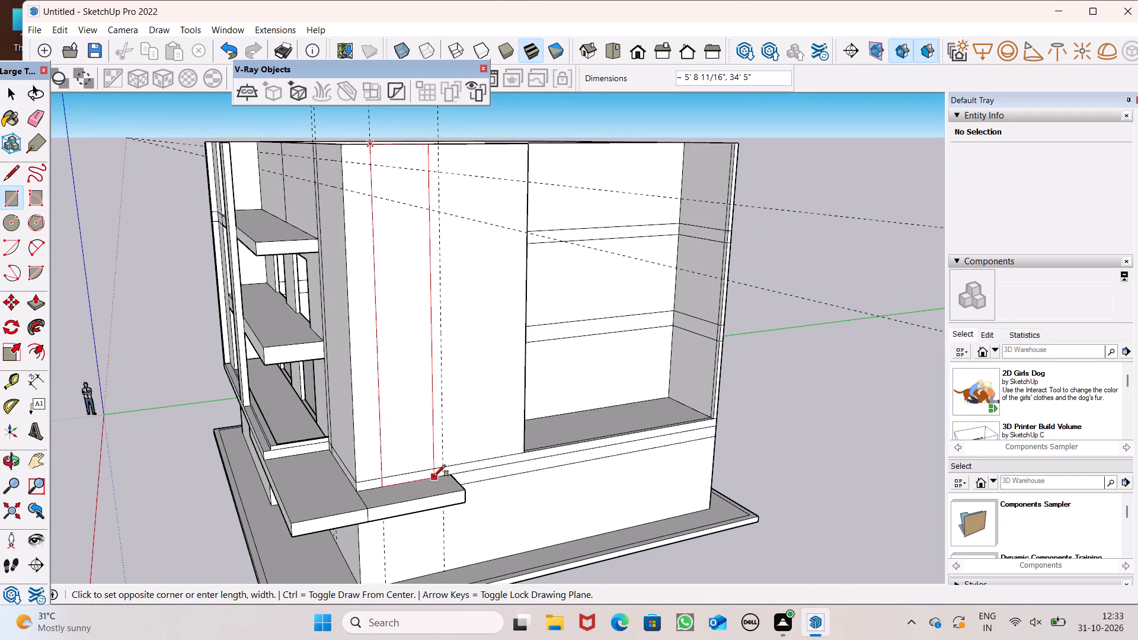
{"action": "left_click", "coordinate": [442, 474]}
Draw a rectangle of about 2' 6" by 12' 1" on the front wall between the horizontal guides, from the narrow strip to the corner.
{"action": "scroll", "coordinate": [367, 380], "scroll_direction": "down", "scroll_amount": 3}
{"action": "middle_click_drag", "start_coordinate": [388, 406], "coordinate": [699, 476]}
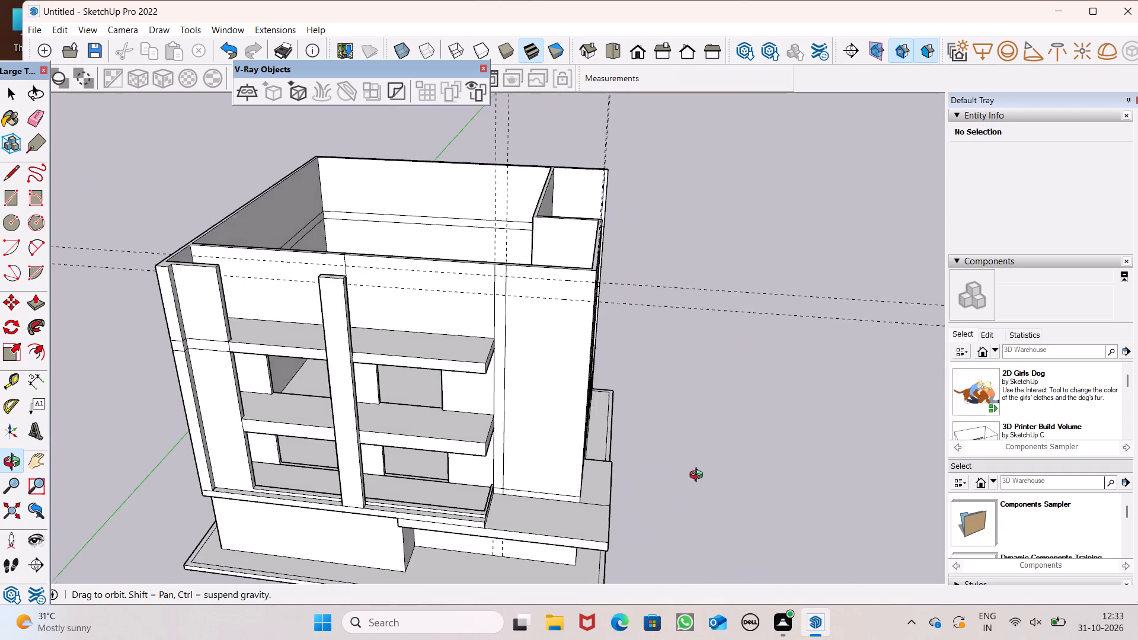
{"action": "middle_click_drag", "start_coordinate": [699, 476], "coordinate": [680, 452]}
{"action": "scroll", "coordinate": [564, 267], "scroll_direction": "up", "scroll_amount": 8}
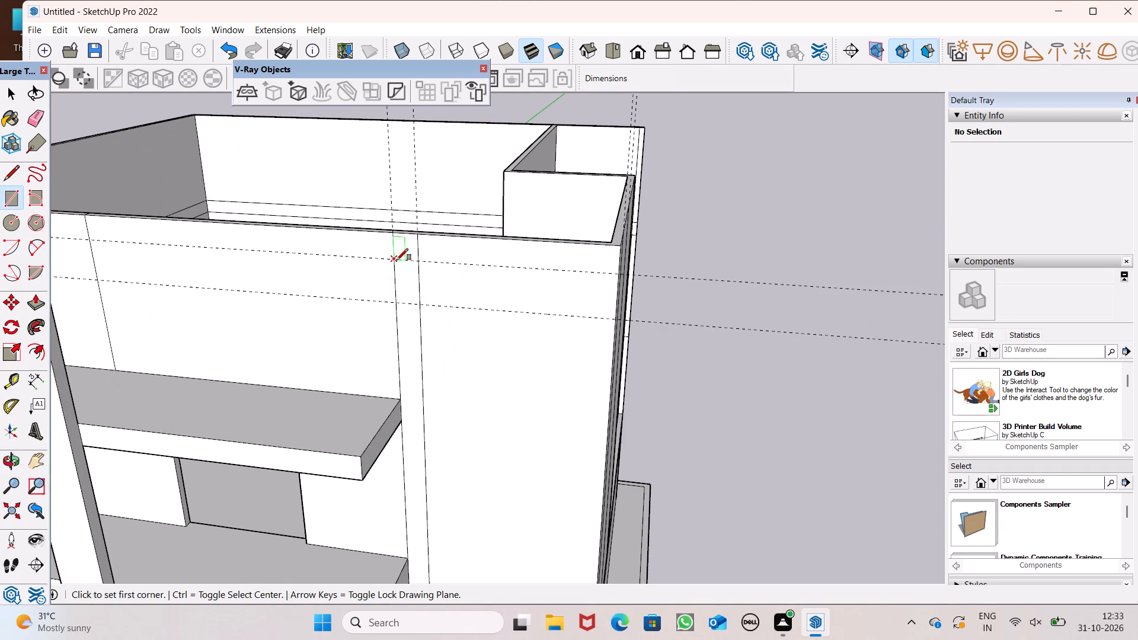
{"action": "left_click", "coordinate": [391, 260]}
{"action": "left_click", "coordinate": [614, 322]}
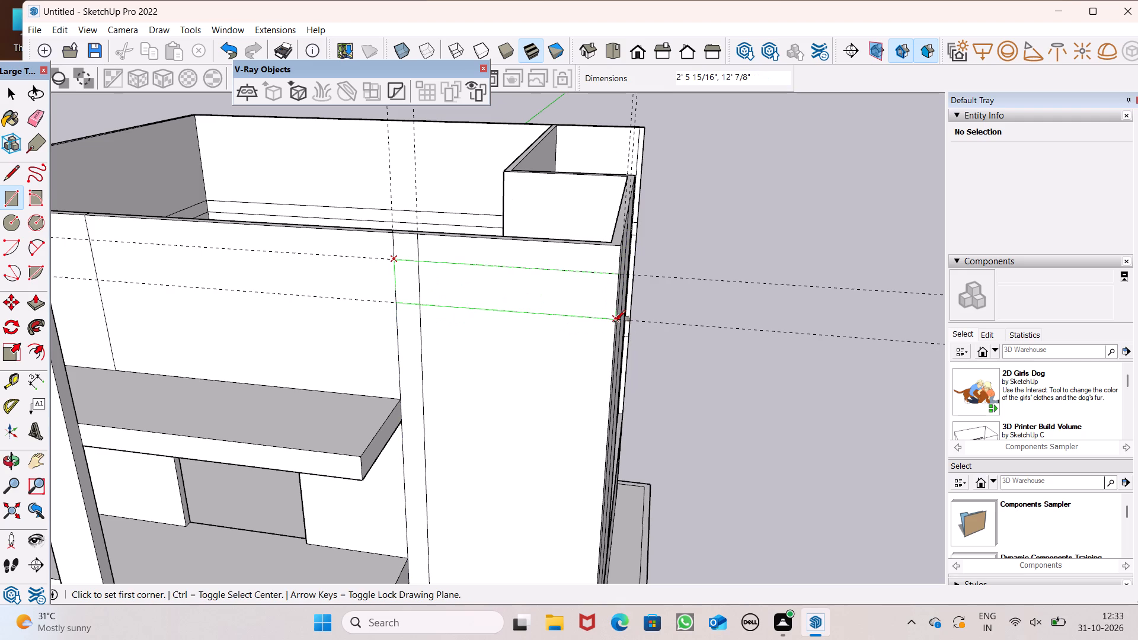
Continue the front band's upper line across the side wall, about 9' 5" from the corner to the rectangle's far edge.
{"action": "scroll", "coordinate": [551, 283], "scroll_direction": "down", "scroll_amount": 5}
{"action": "middle_click_drag", "start_coordinate": [592, 328], "coordinate": [231, 326]}
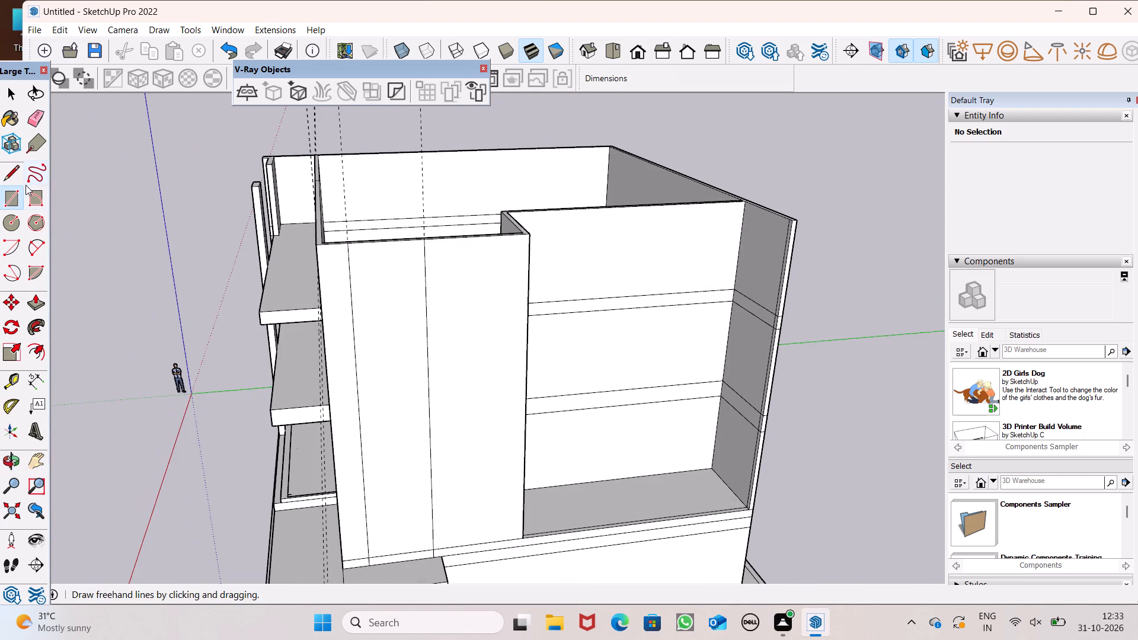
{"action": "left_click", "coordinate": [25, 162]}
{"action": "left_click", "coordinate": [12, 176]}
{"action": "scroll", "coordinate": [298, 262], "scroll_direction": "up", "scroll_amount": 2}
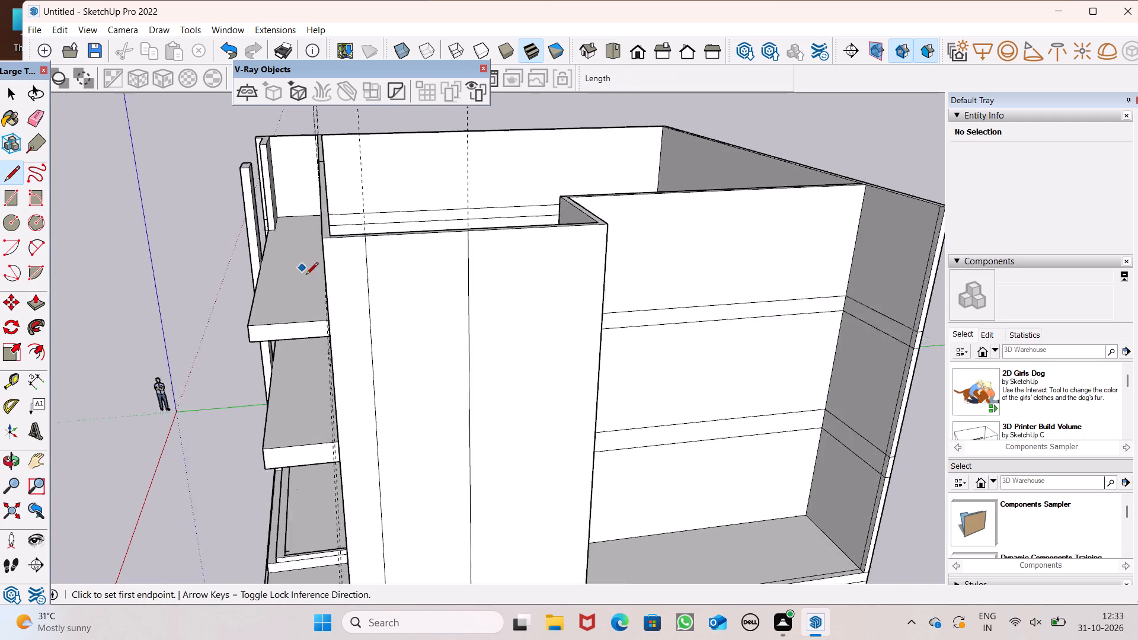
{"action": "scroll", "coordinate": [306, 276], "scroll_direction": "up", "scroll_amount": 4}
{"action": "middle_click_drag", "start_coordinate": [352, 309], "coordinate": [423, 320]}
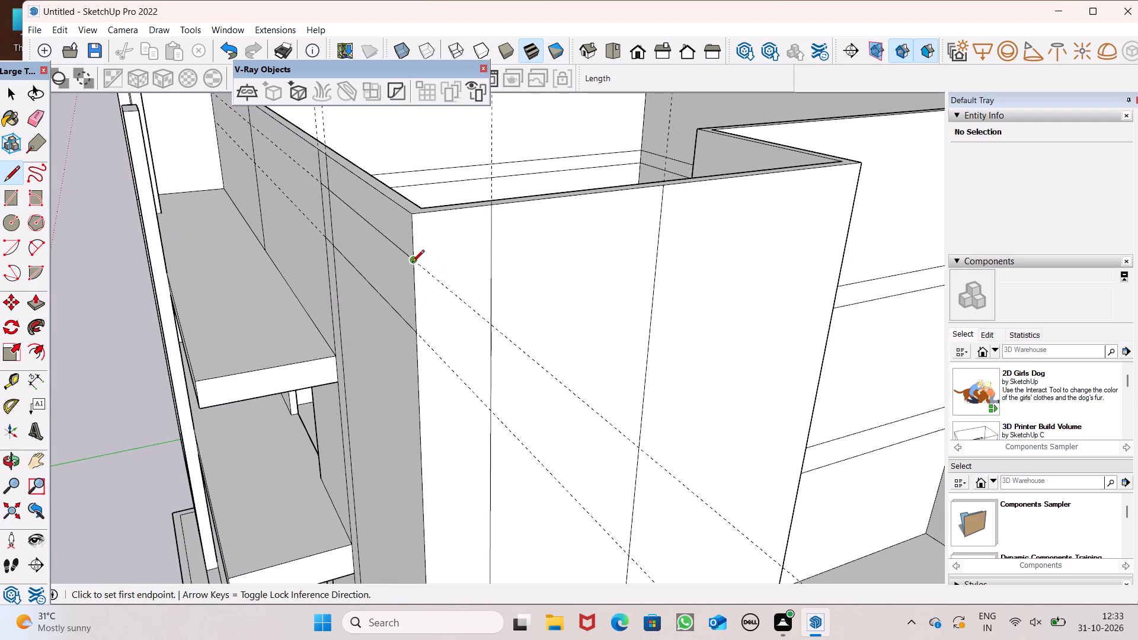
{"action": "left_click", "coordinate": [412, 263]}
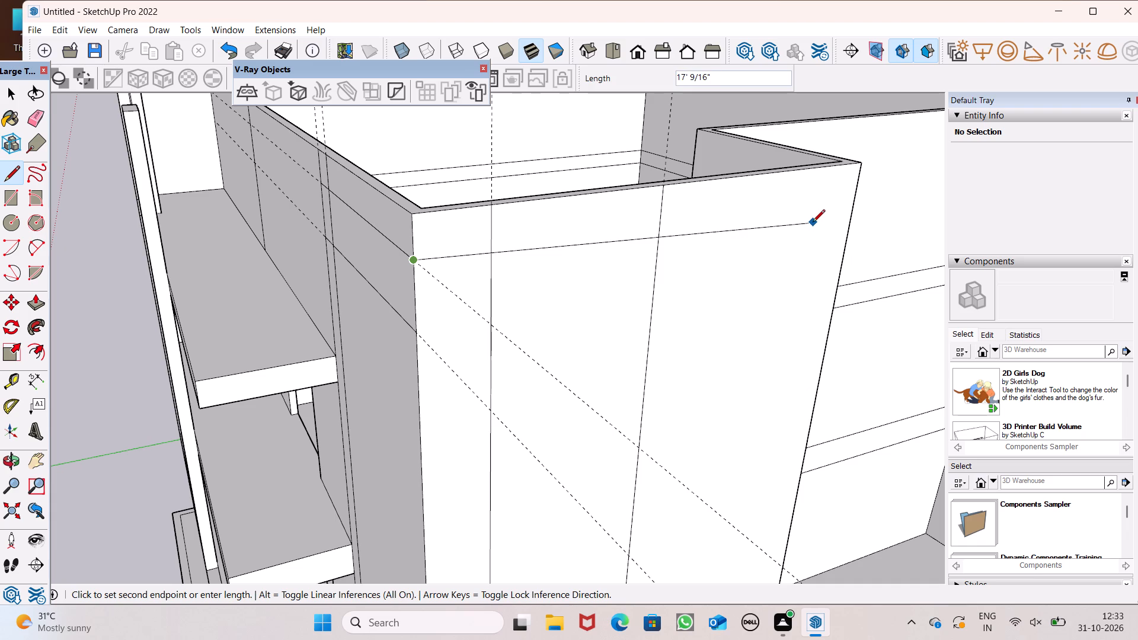
{"action": "left_click", "coordinate": [659, 229]}
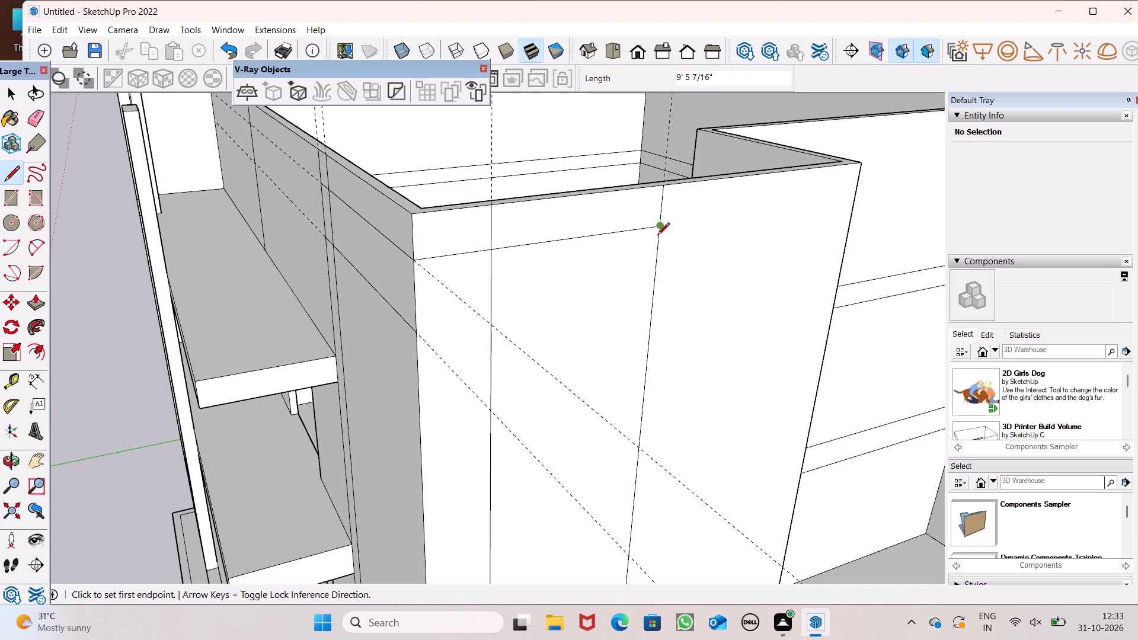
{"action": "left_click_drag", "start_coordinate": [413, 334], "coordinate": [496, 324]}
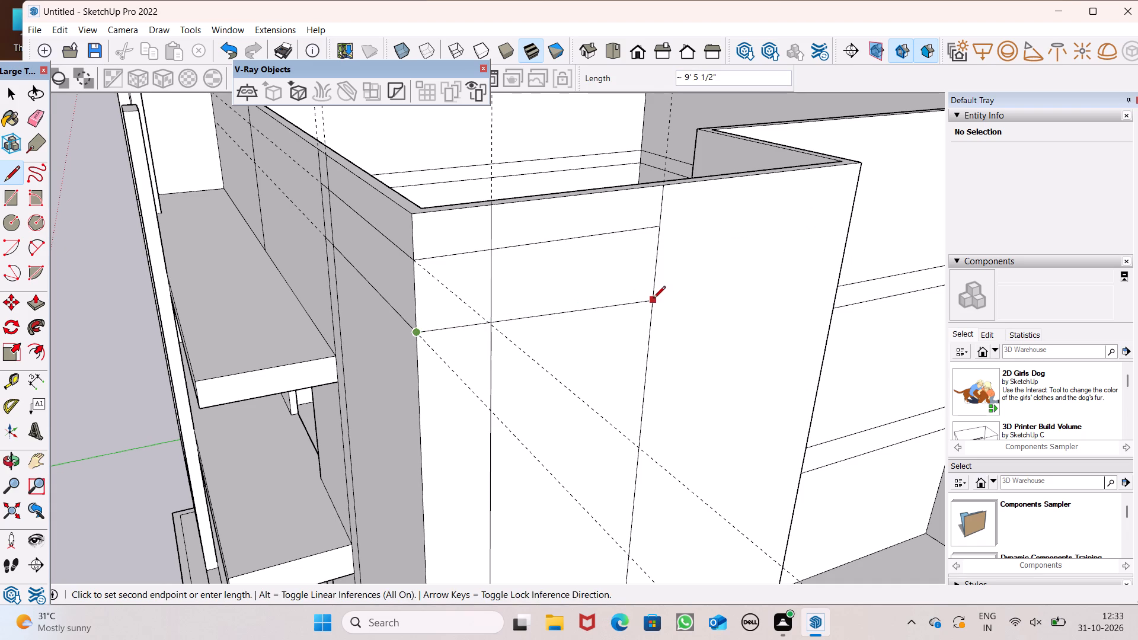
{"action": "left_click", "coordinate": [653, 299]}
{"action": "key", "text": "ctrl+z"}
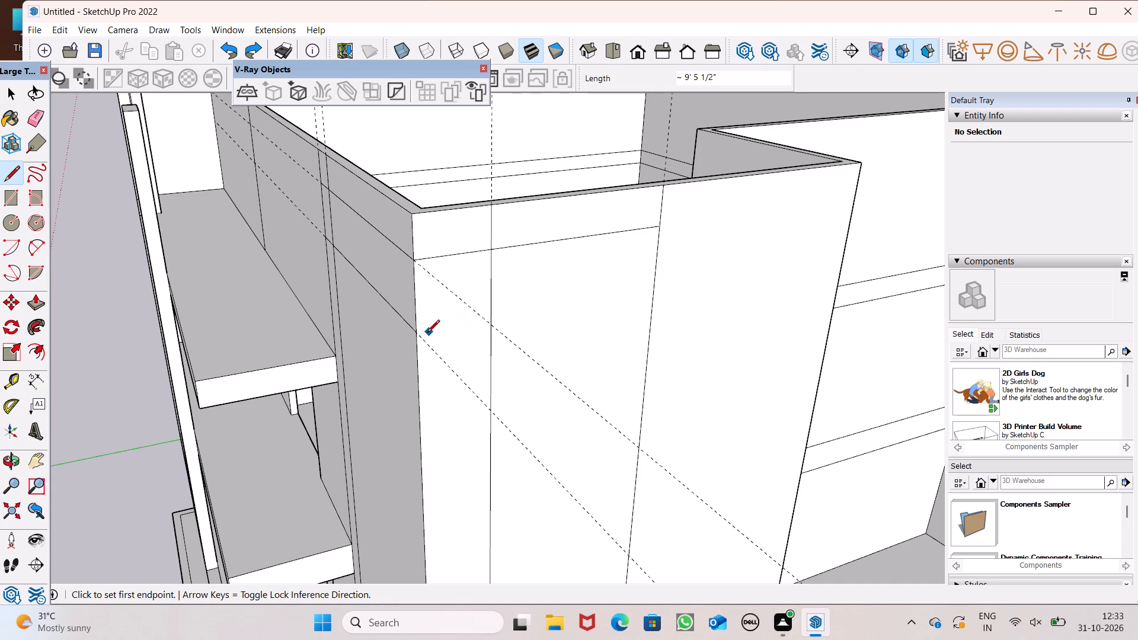
Continue the front band's lower line along the green axis across the side wall, about 9' 5" to the rectangle's far edge.
{"action": "left_click", "coordinate": [420, 331]}
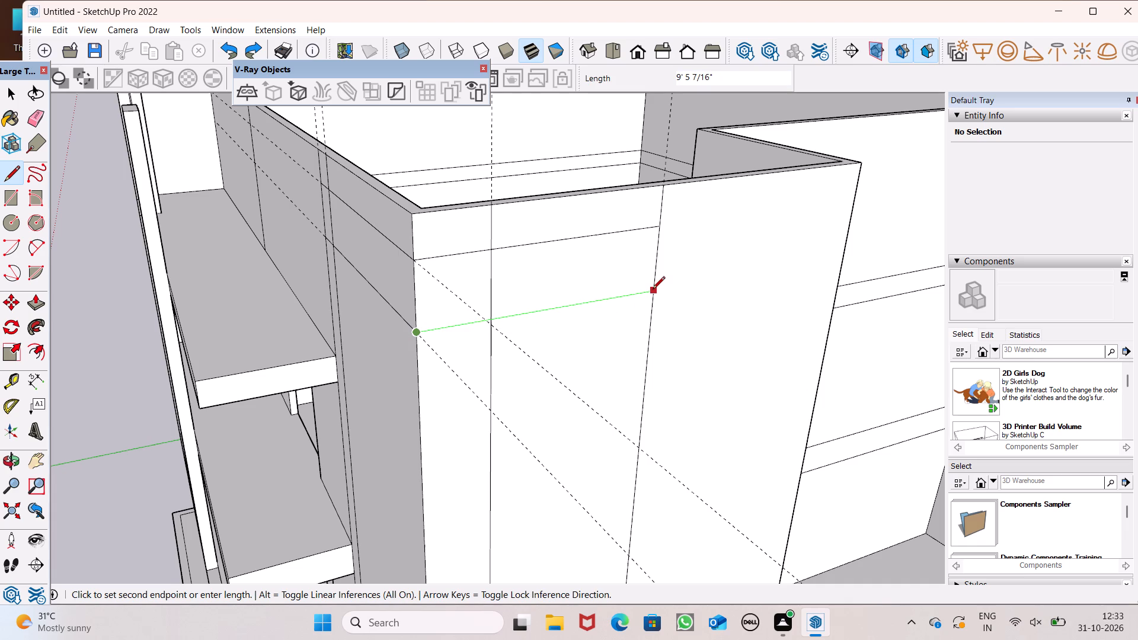
{"action": "left_click", "coordinate": [653, 287]}
{"action": "key", "text": "space"}
Erase all the horizontal and vertical construction guides around the building.
{"action": "scroll", "coordinate": [511, 261], "scroll_direction": "down", "scroll_amount": 4}
{"action": "middle_click_drag", "start_coordinate": [434, 305], "coordinate": [553, 293]}
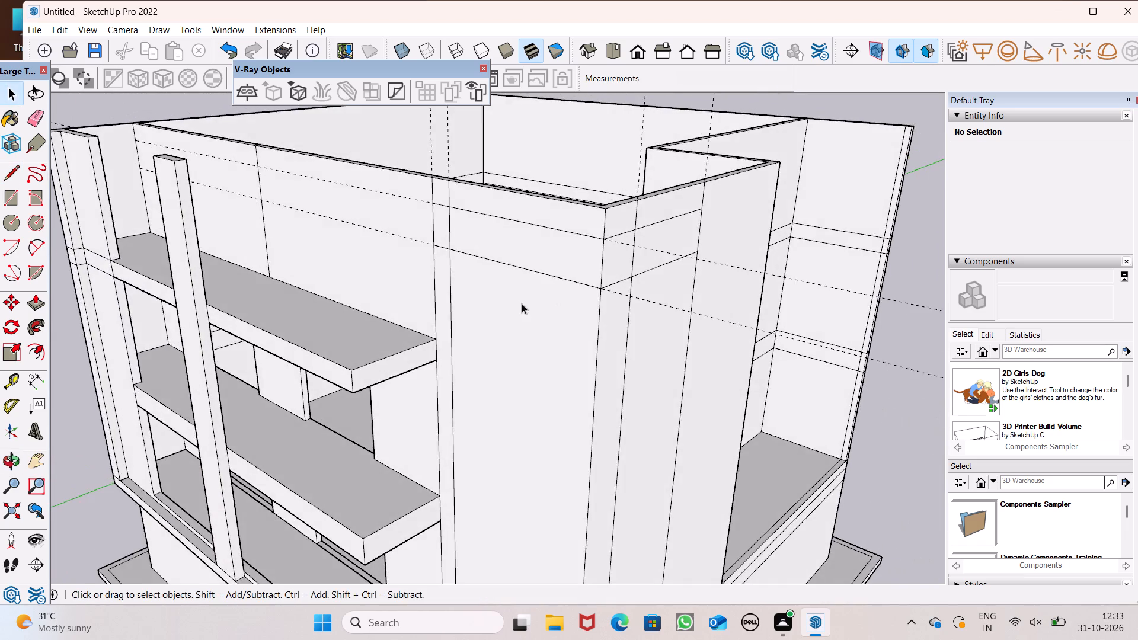
{"action": "scroll", "coordinate": [522, 303], "scroll_direction": "down", "scroll_amount": 11}
{"action": "middle_click_drag", "start_coordinate": [440, 340], "coordinate": [490, 345]}
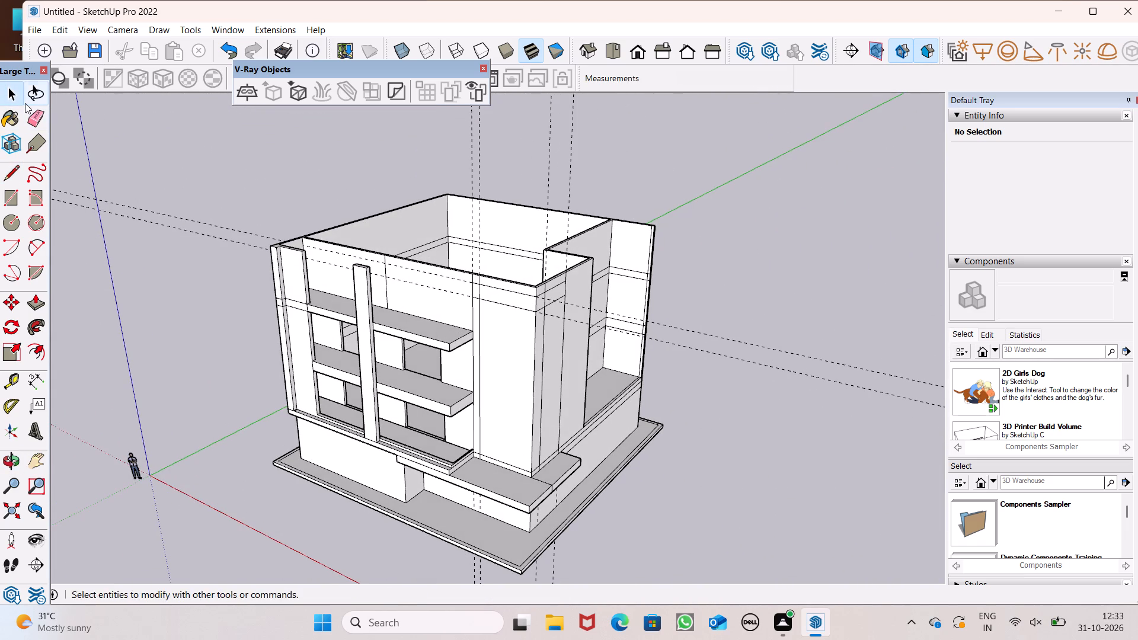
{"action": "left_click", "coordinate": [25, 103]}
{"action": "left_click_drag", "start_coordinate": [164, 205], "coordinate": [168, 229]}
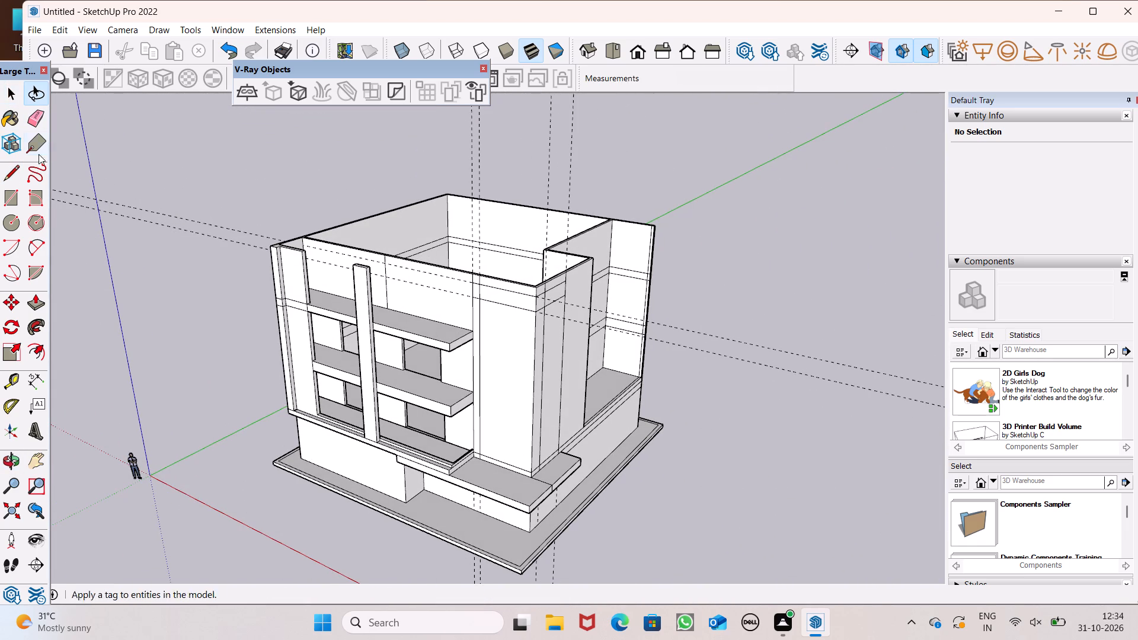
{"action": "left_click", "coordinate": [40, 116]}
{"action": "left_click_drag", "start_coordinate": [211, 210], "coordinate": [204, 254]}
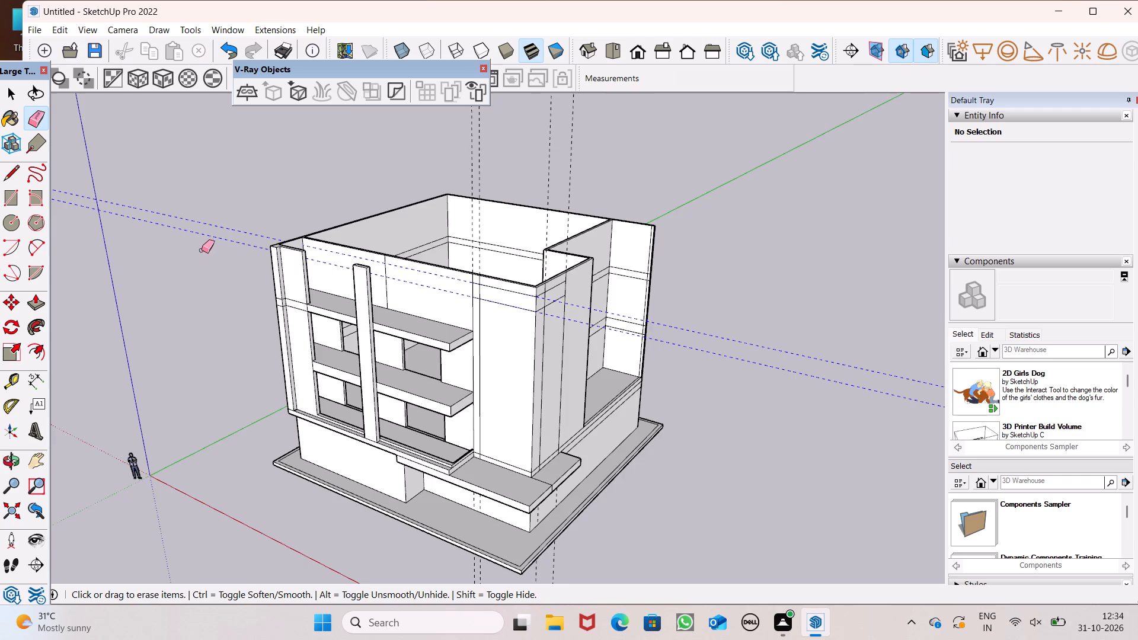
{"action": "scroll", "coordinate": [200, 278], "scroll_direction": "down", "scroll_amount": 8}
{"action": "middle_click_drag", "start_coordinate": [324, 265], "coordinate": [333, 256]}
{"action": "left_click_drag", "start_coordinate": [370, 169], "coordinate": [406, 172]}
Erase the vertical line segments crossing the inside of the upper band on the front wall and the side wall.
{"action": "scroll", "coordinate": [373, 351], "scroll_direction": "up", "scroll_amount": 9}
{"action": "scroll", "coordinate": [379, 267], "scroll_direction": "down", "scroll_amount": 2}
{"action": "middle_click_drag", "start_coordinate": [400, 285], "coordinate": [470, 270]}
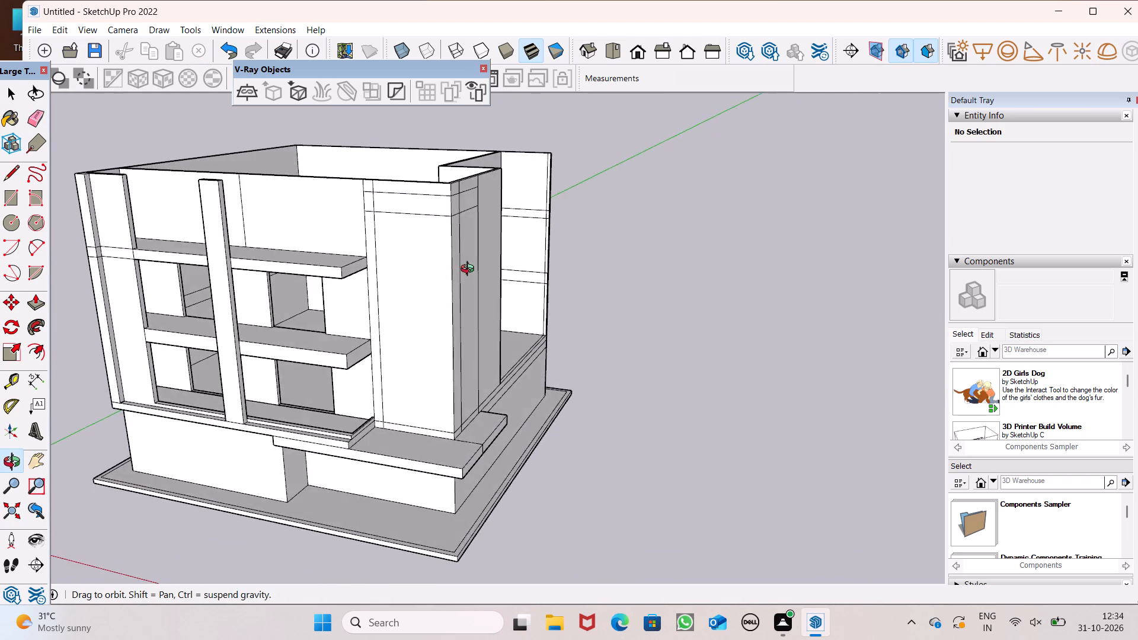
{"action": "middle_click_drag", "start_coordinate": [470, 270], "coordinate": [558, 286]}
{"action": "scroll", "coordinate": [491, 181], "scroll_direction": "up", "scroll_amount": 6}
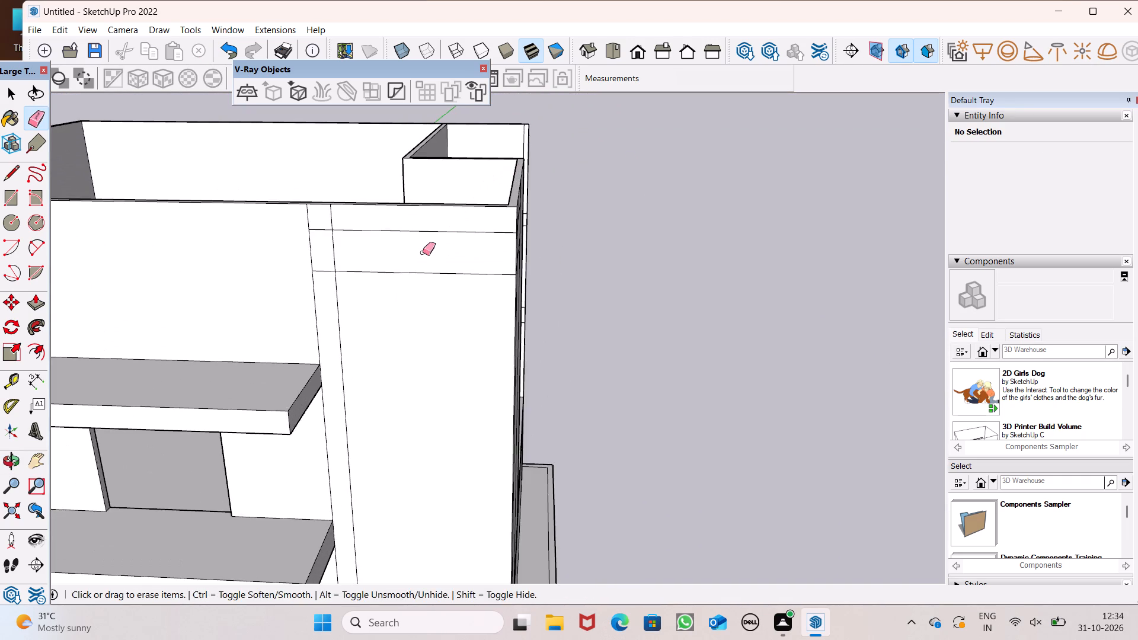
{"action": "middle_click_drag", "start_coordinate": [423, 252], "coordinate": [293, 241]}
{"action": "scroll", "coordinate": [293, 241], "scroll_direction": "up", "scroll_amount": 5}
{"action": "left_click_drag", "start_coordinate": [262, 228], "coordinate": [266, 206]}
{"action": "left_click_drag", "start_coordinate": [531, 235], "coordinate": [550, 217]}
{"action": "scroll", "coordinate": [517, 225], "scroll_direction": "down", "scroll_amount": 4}
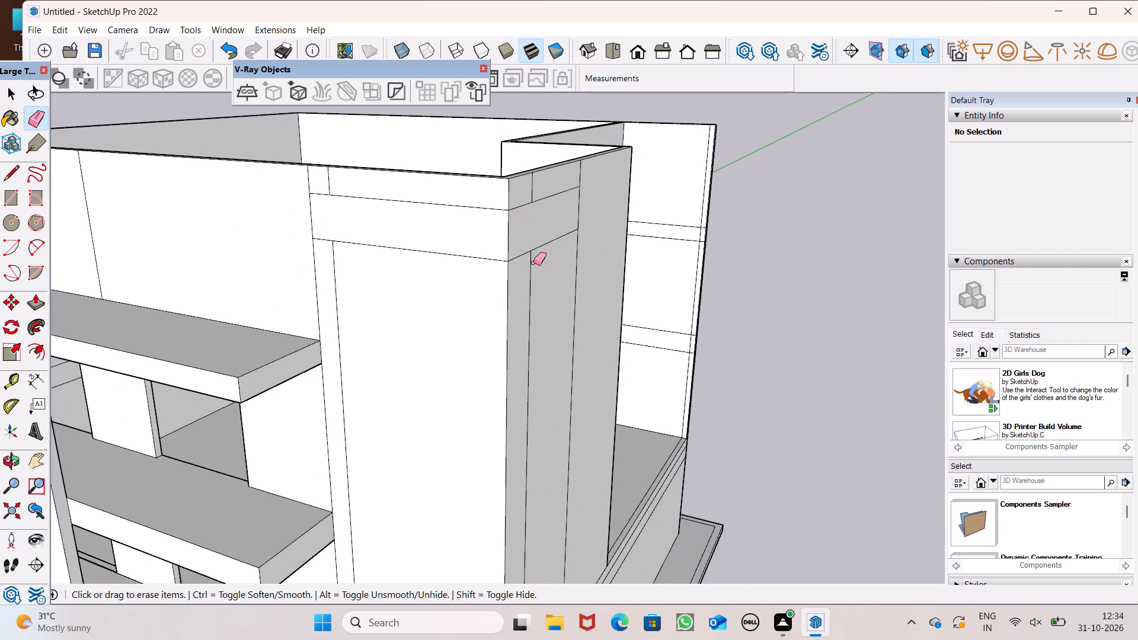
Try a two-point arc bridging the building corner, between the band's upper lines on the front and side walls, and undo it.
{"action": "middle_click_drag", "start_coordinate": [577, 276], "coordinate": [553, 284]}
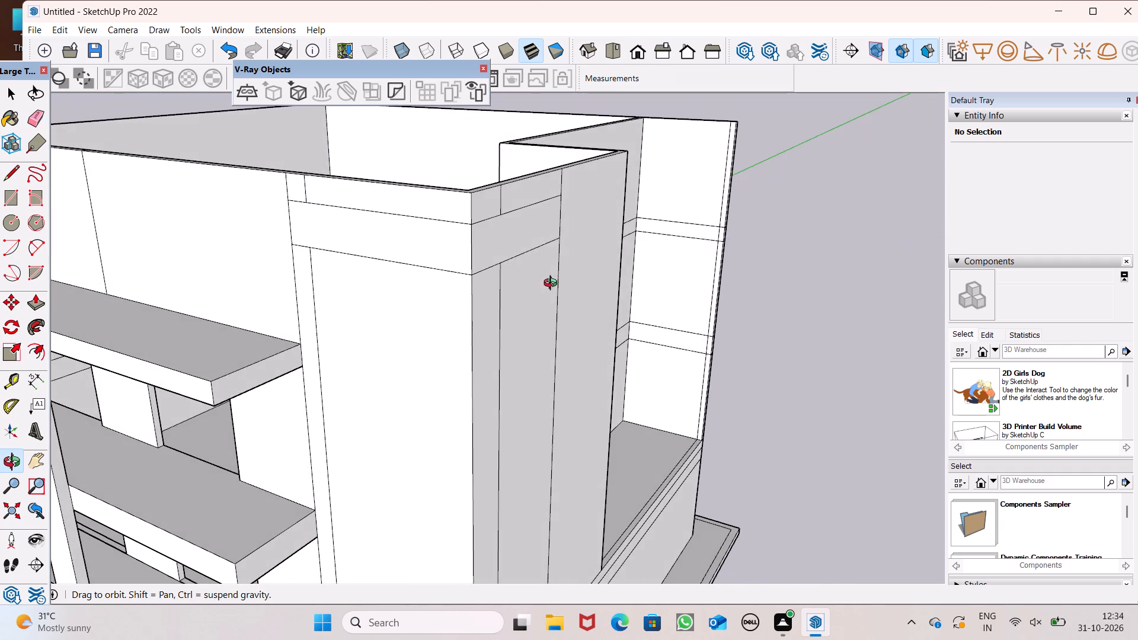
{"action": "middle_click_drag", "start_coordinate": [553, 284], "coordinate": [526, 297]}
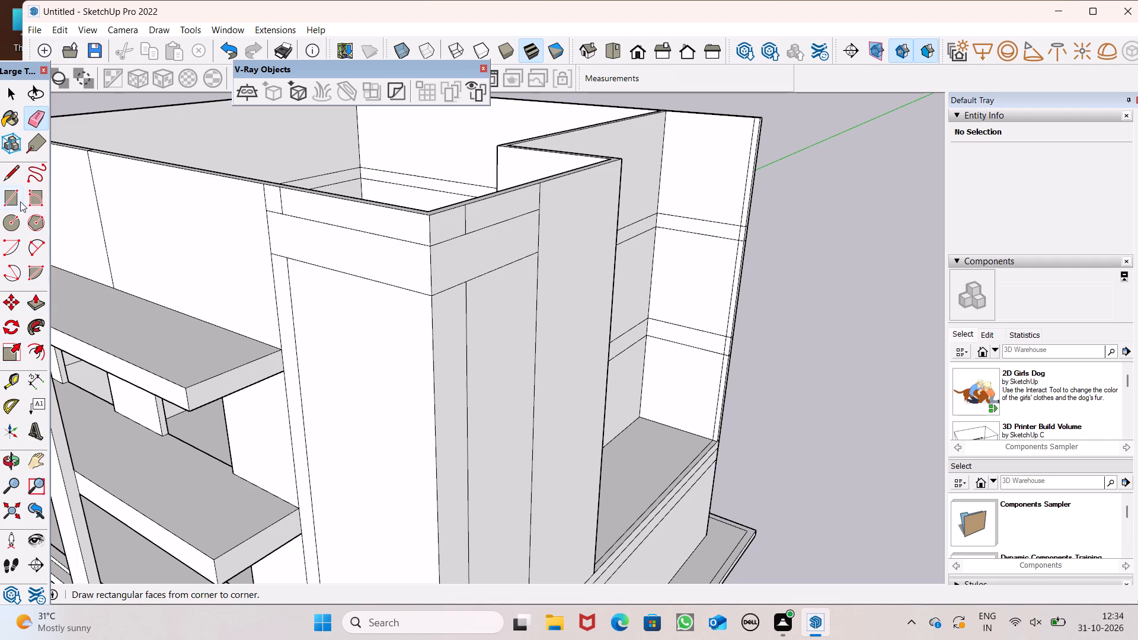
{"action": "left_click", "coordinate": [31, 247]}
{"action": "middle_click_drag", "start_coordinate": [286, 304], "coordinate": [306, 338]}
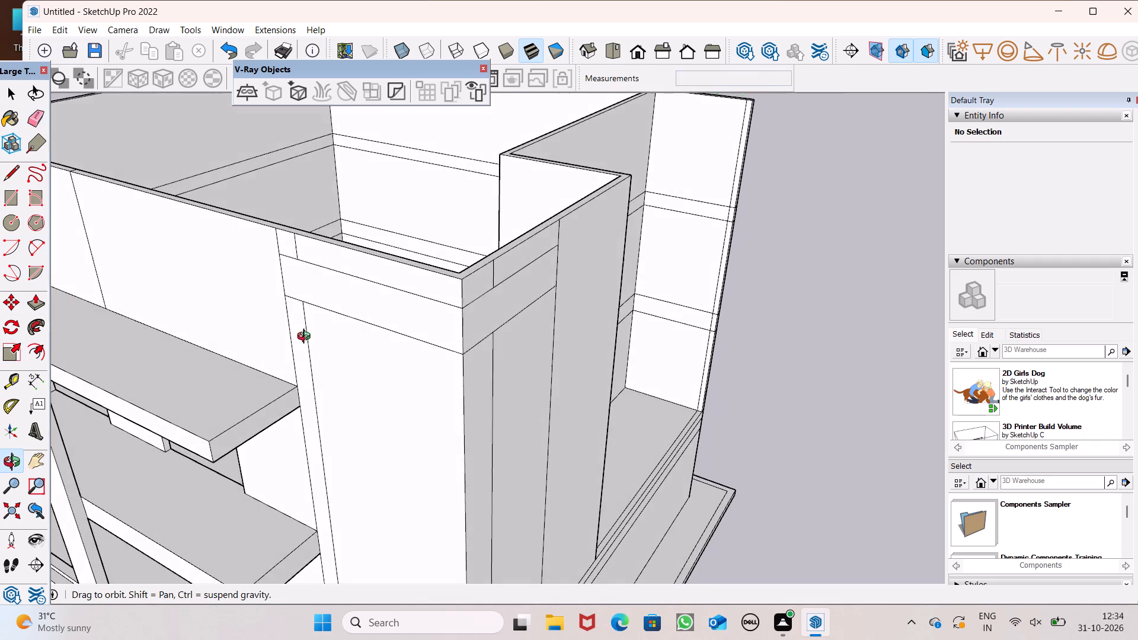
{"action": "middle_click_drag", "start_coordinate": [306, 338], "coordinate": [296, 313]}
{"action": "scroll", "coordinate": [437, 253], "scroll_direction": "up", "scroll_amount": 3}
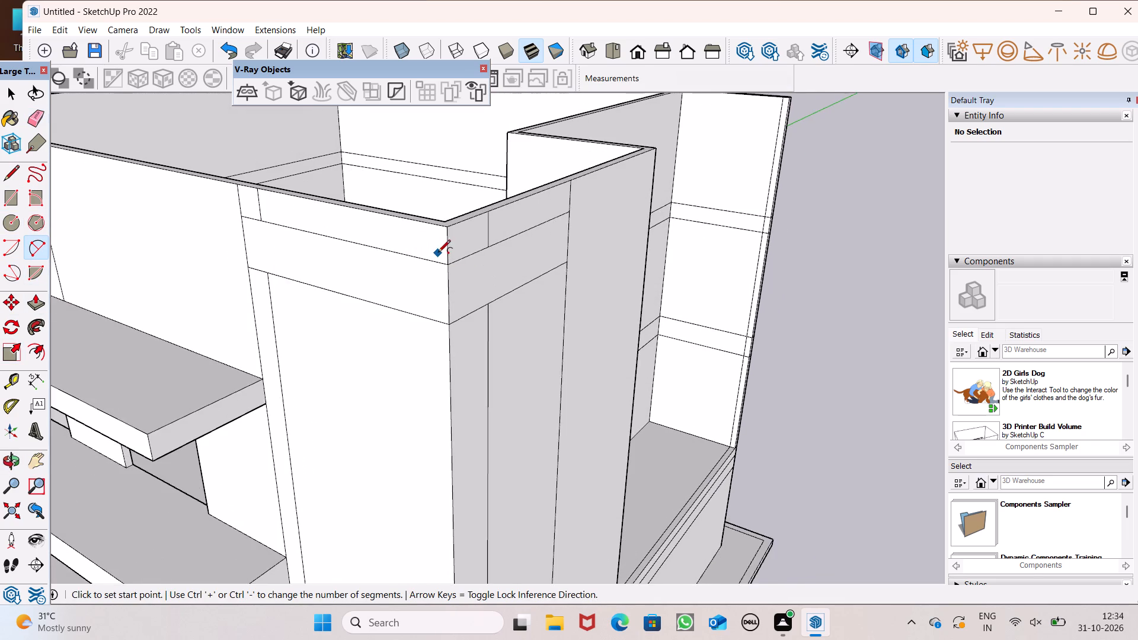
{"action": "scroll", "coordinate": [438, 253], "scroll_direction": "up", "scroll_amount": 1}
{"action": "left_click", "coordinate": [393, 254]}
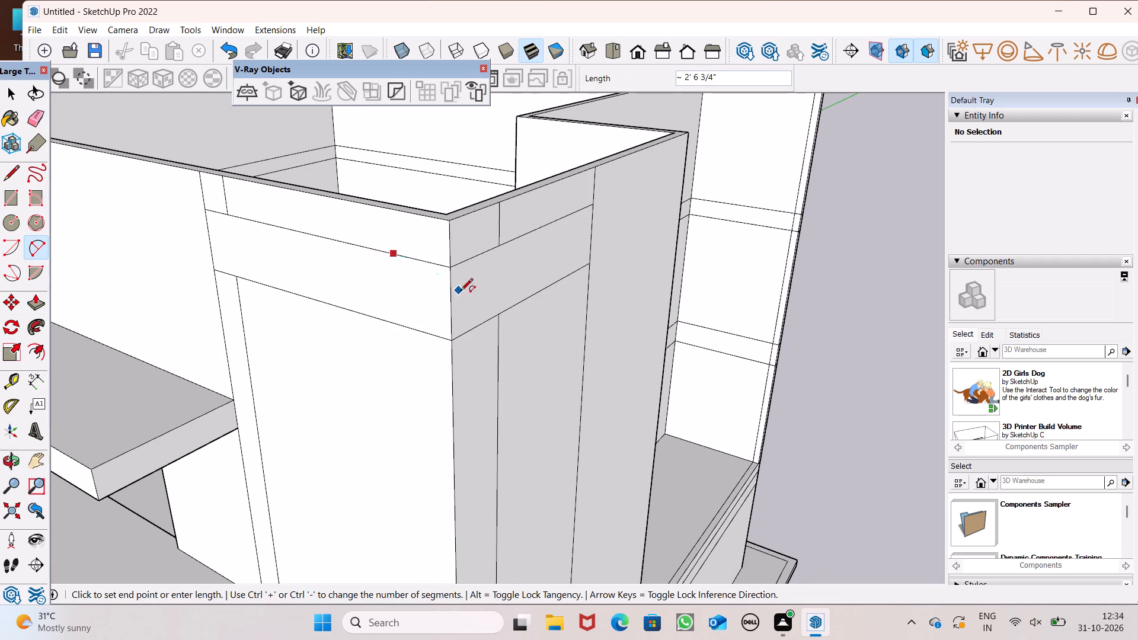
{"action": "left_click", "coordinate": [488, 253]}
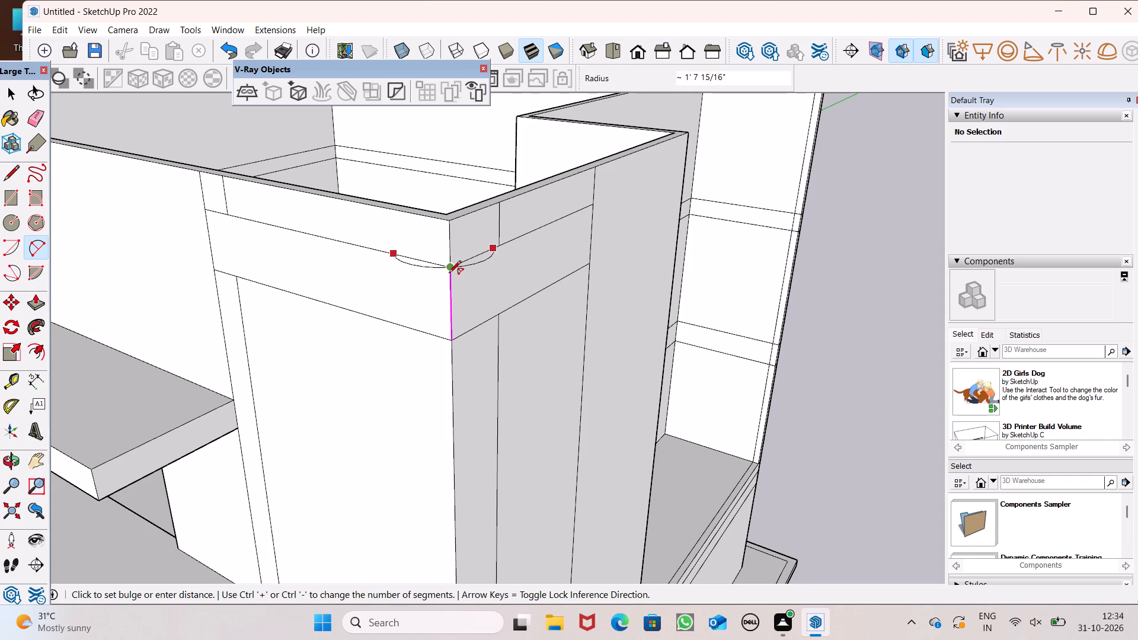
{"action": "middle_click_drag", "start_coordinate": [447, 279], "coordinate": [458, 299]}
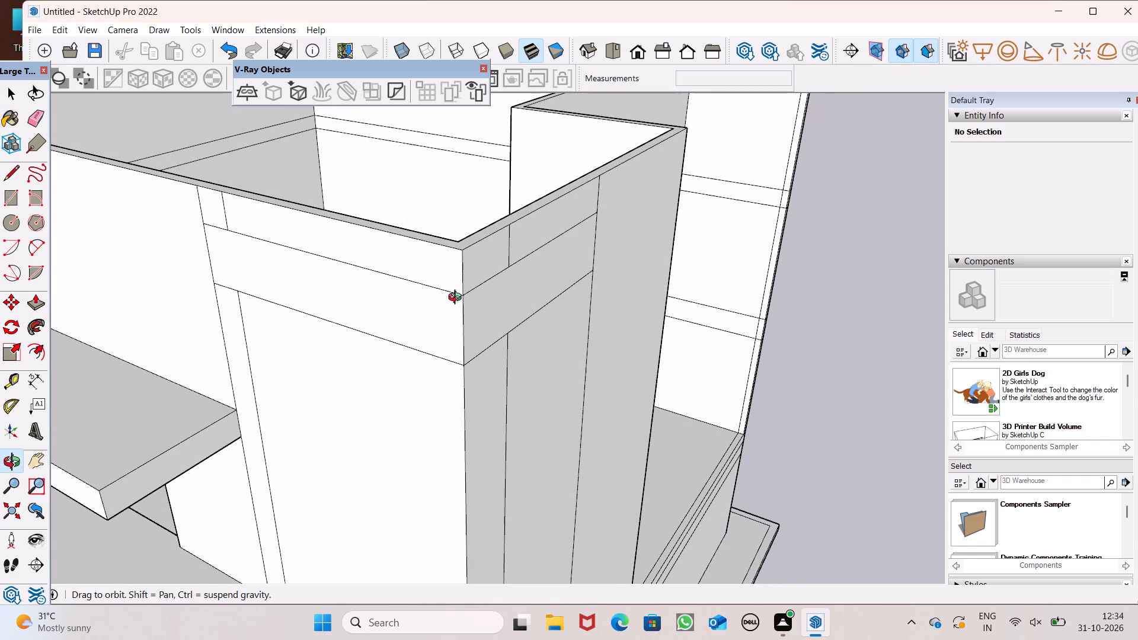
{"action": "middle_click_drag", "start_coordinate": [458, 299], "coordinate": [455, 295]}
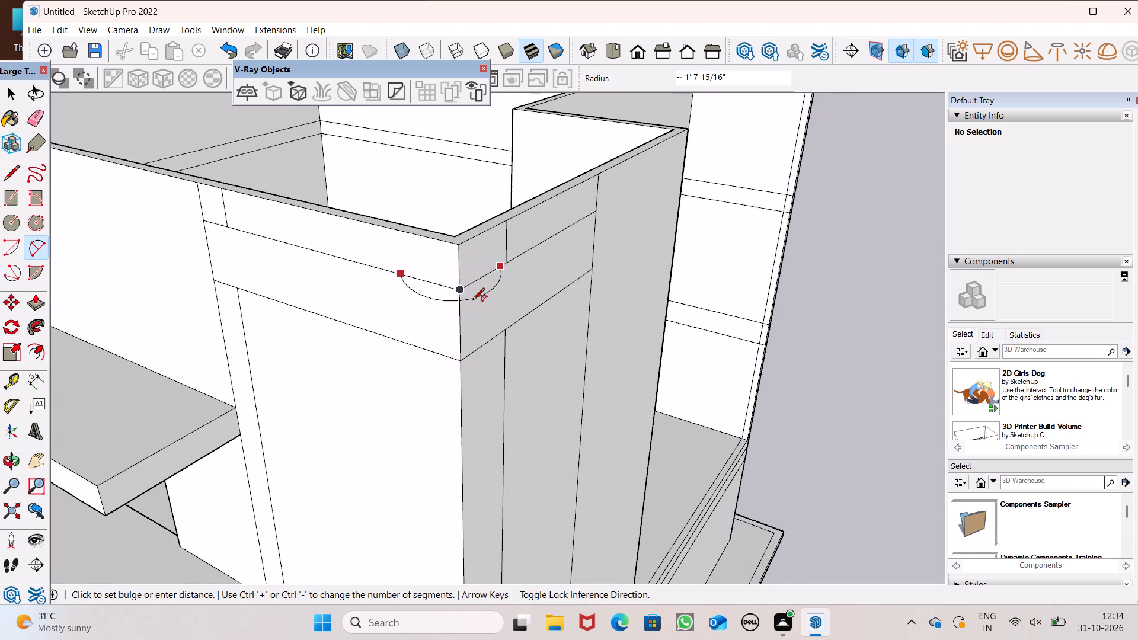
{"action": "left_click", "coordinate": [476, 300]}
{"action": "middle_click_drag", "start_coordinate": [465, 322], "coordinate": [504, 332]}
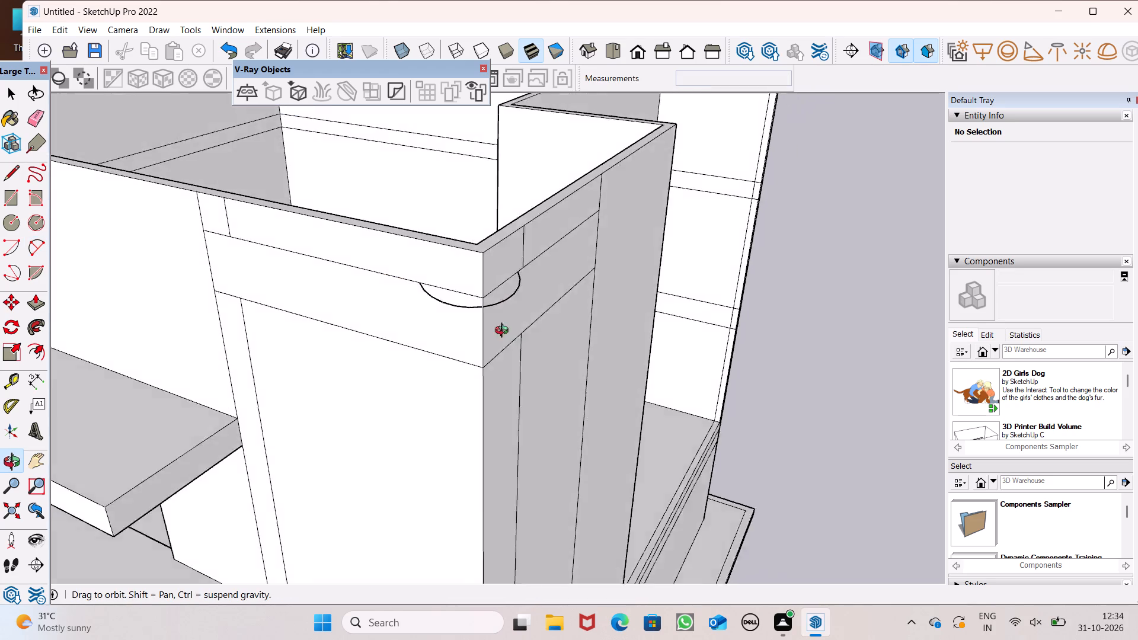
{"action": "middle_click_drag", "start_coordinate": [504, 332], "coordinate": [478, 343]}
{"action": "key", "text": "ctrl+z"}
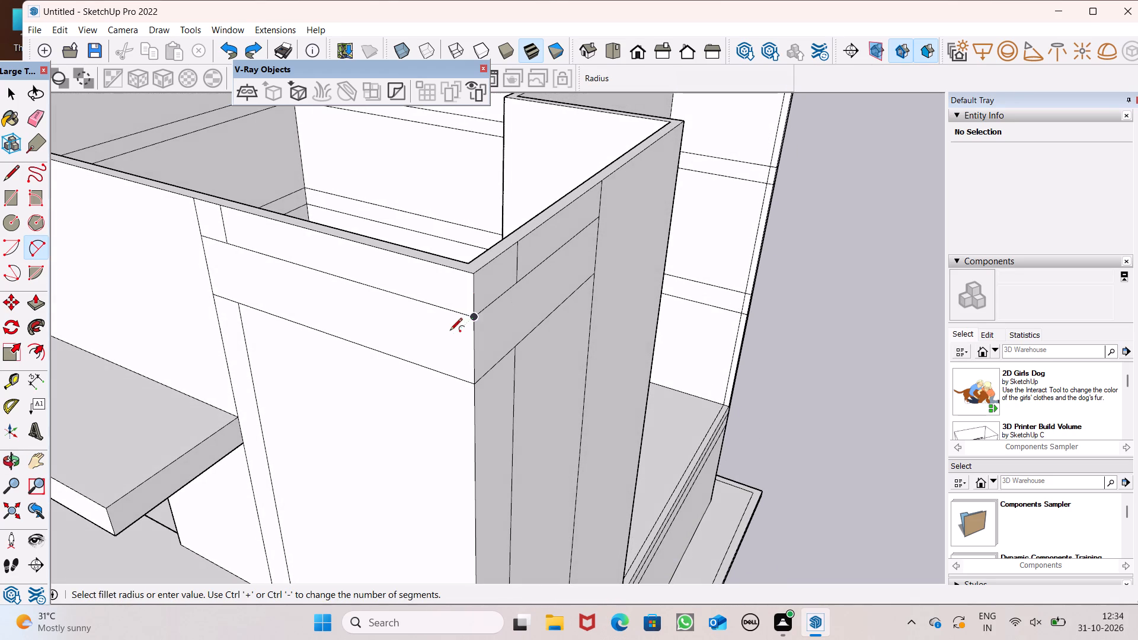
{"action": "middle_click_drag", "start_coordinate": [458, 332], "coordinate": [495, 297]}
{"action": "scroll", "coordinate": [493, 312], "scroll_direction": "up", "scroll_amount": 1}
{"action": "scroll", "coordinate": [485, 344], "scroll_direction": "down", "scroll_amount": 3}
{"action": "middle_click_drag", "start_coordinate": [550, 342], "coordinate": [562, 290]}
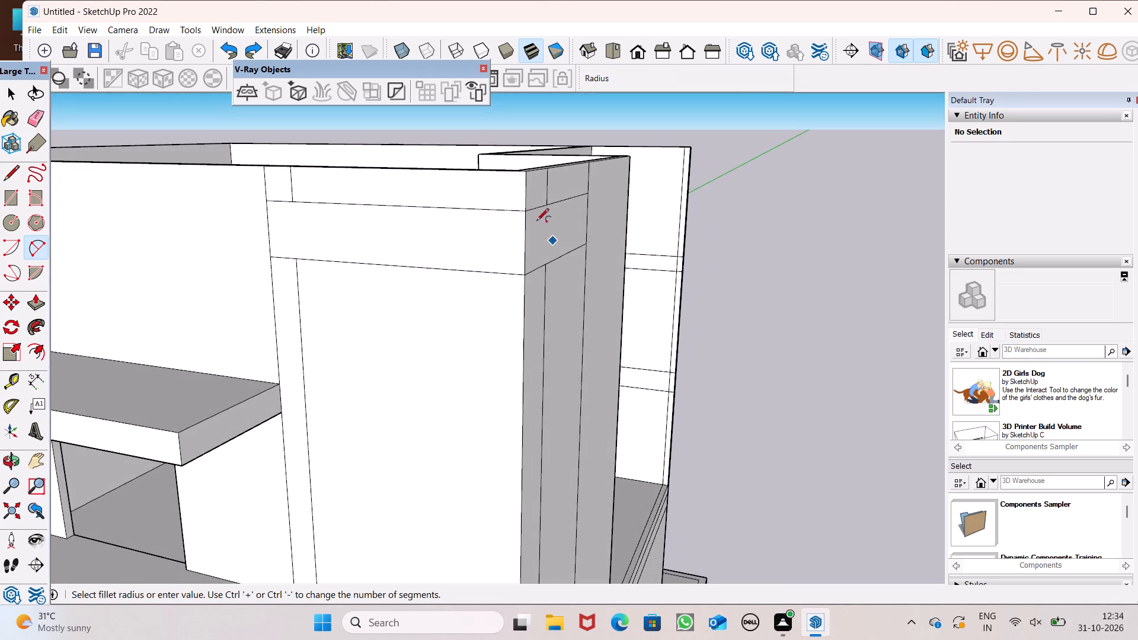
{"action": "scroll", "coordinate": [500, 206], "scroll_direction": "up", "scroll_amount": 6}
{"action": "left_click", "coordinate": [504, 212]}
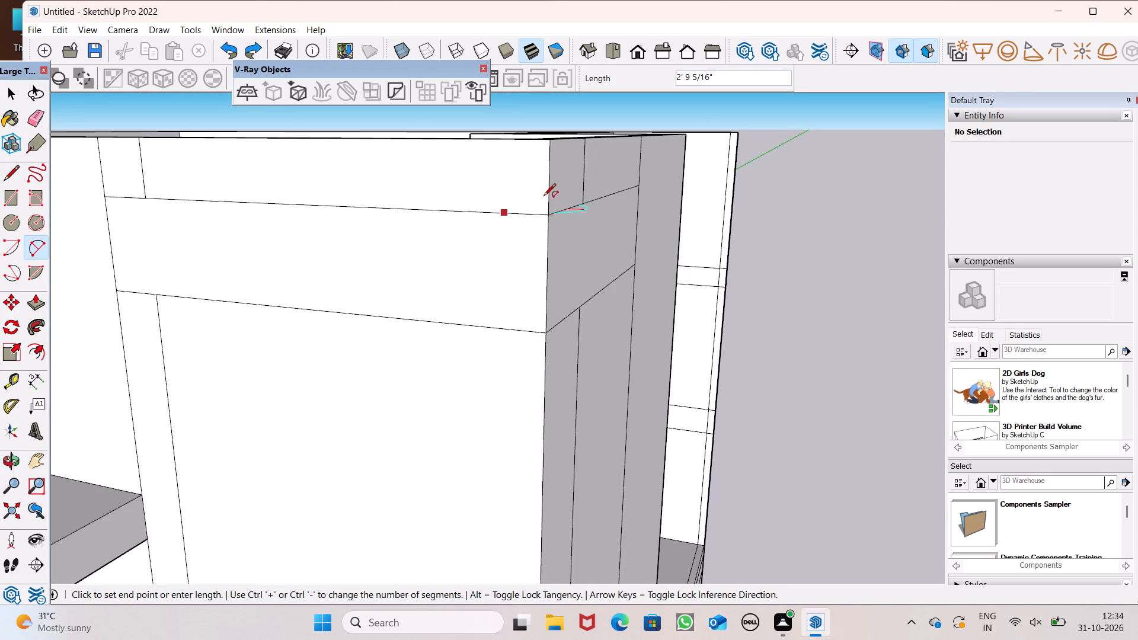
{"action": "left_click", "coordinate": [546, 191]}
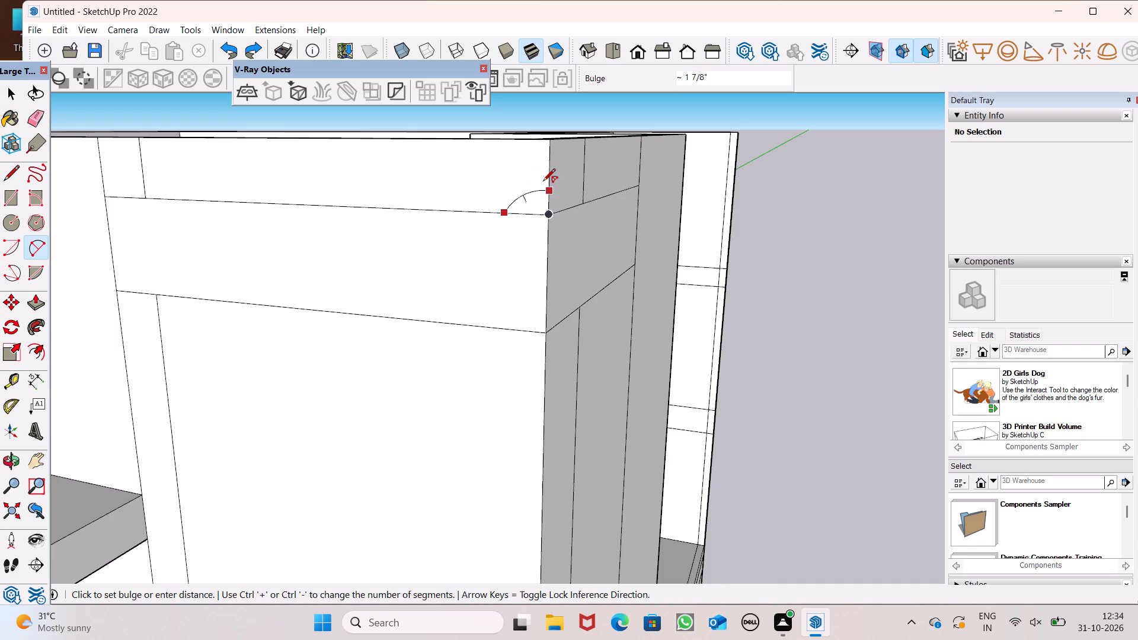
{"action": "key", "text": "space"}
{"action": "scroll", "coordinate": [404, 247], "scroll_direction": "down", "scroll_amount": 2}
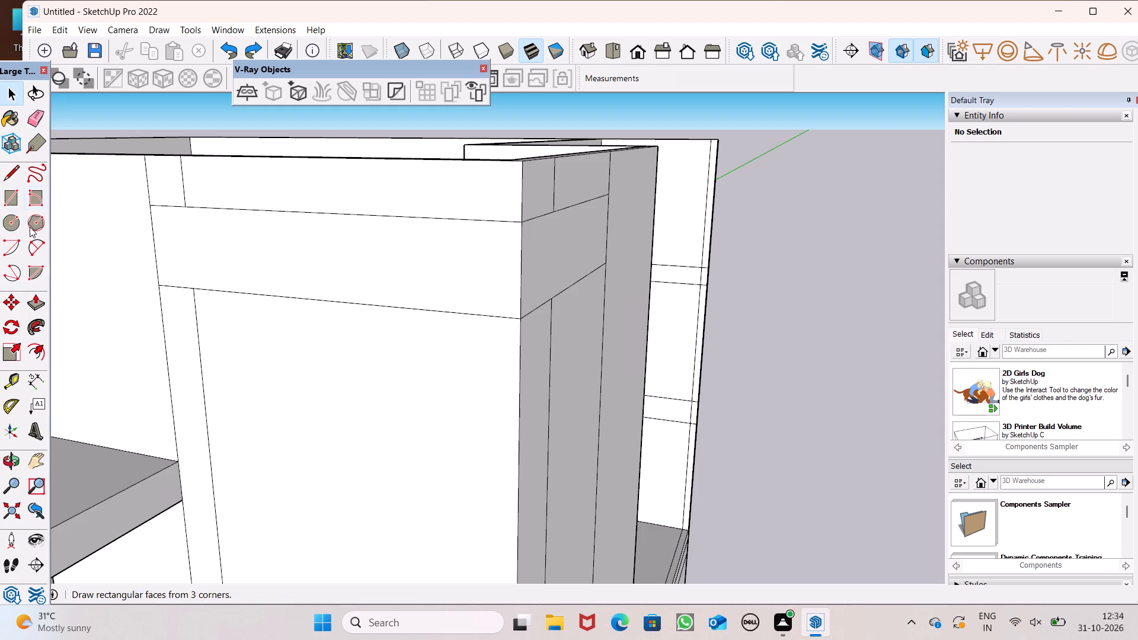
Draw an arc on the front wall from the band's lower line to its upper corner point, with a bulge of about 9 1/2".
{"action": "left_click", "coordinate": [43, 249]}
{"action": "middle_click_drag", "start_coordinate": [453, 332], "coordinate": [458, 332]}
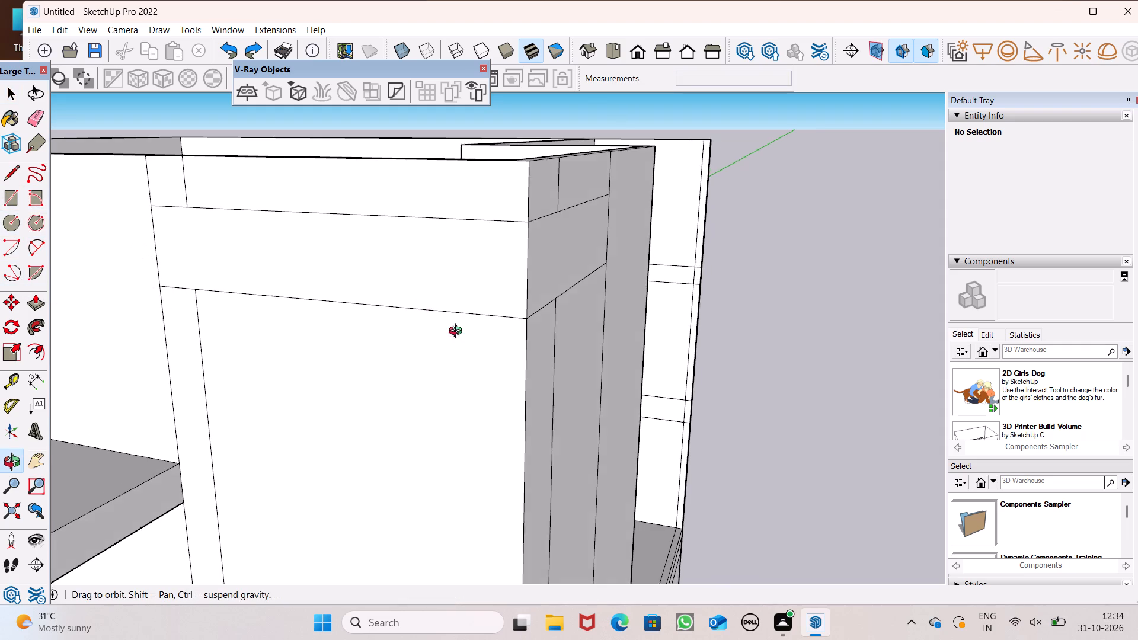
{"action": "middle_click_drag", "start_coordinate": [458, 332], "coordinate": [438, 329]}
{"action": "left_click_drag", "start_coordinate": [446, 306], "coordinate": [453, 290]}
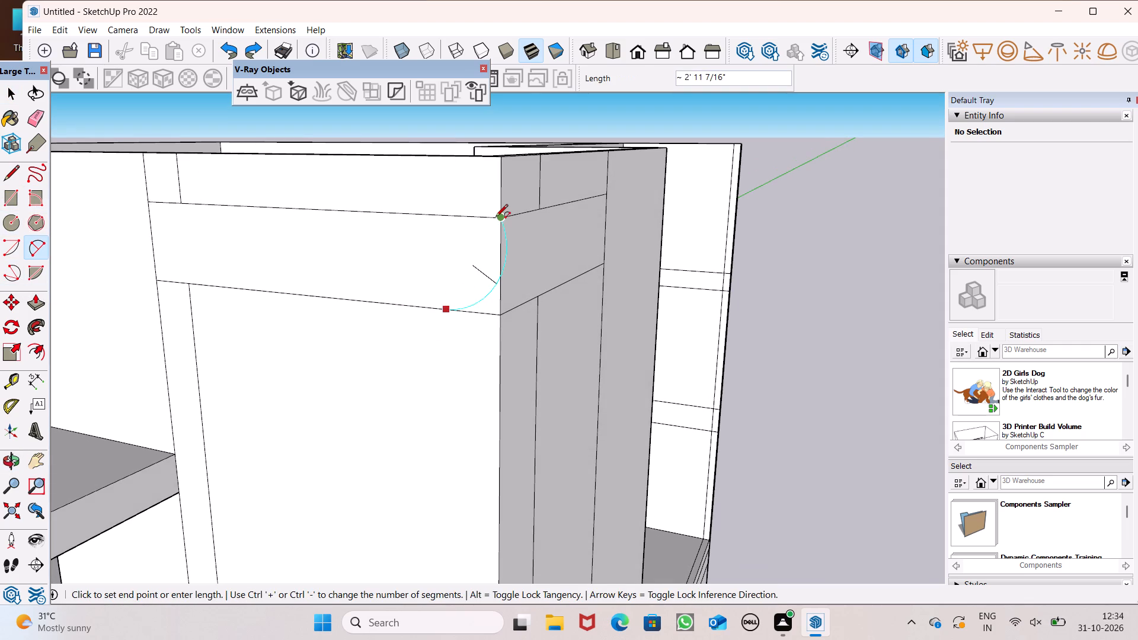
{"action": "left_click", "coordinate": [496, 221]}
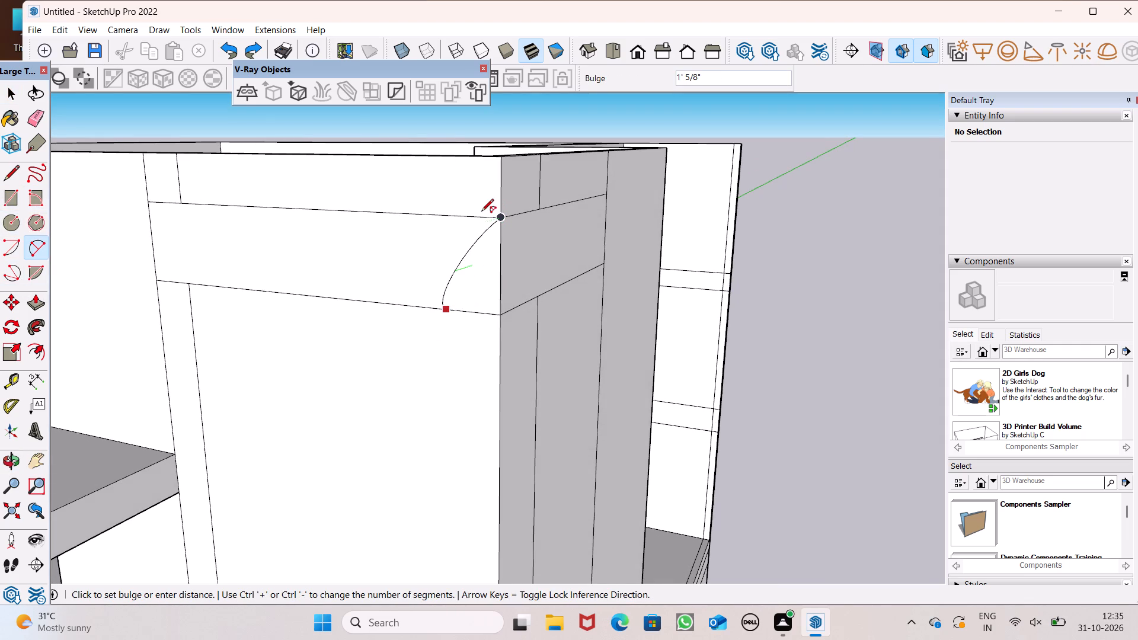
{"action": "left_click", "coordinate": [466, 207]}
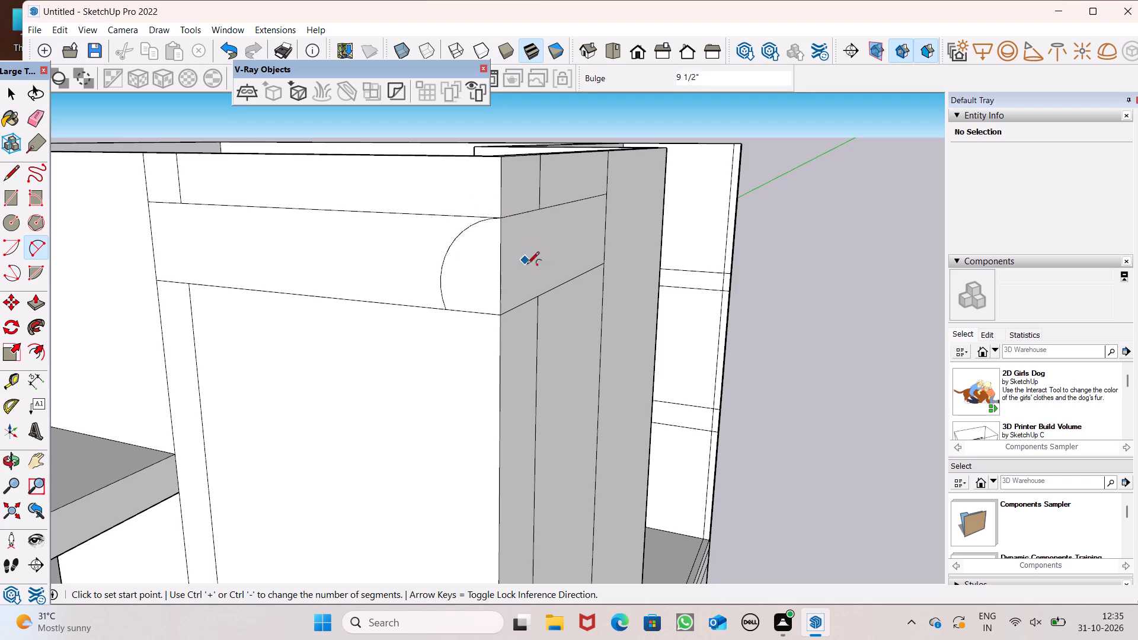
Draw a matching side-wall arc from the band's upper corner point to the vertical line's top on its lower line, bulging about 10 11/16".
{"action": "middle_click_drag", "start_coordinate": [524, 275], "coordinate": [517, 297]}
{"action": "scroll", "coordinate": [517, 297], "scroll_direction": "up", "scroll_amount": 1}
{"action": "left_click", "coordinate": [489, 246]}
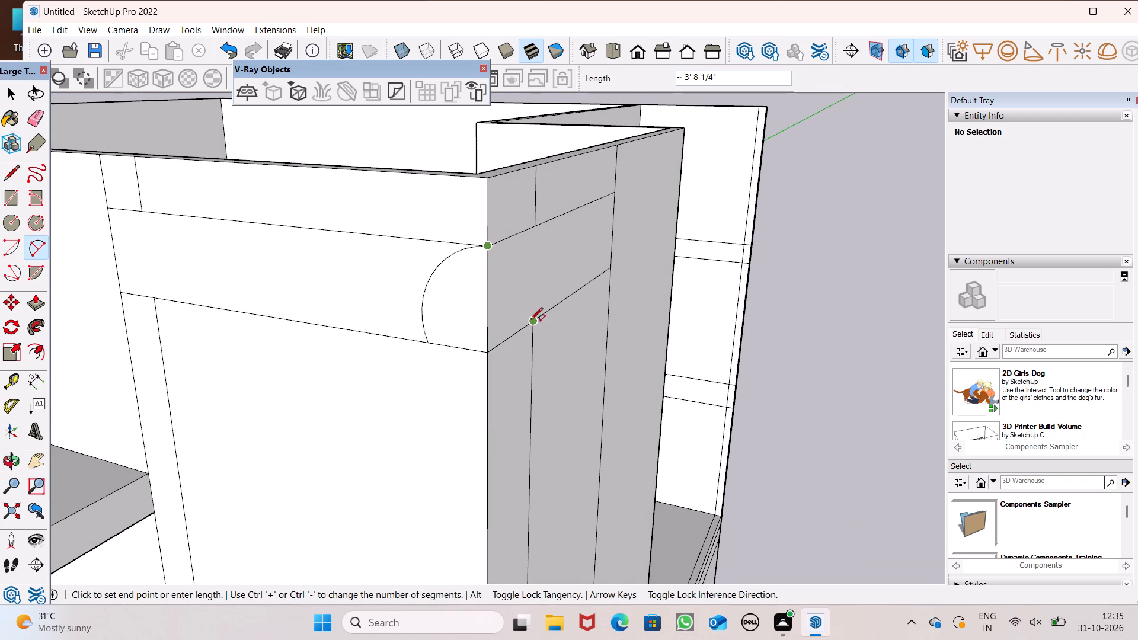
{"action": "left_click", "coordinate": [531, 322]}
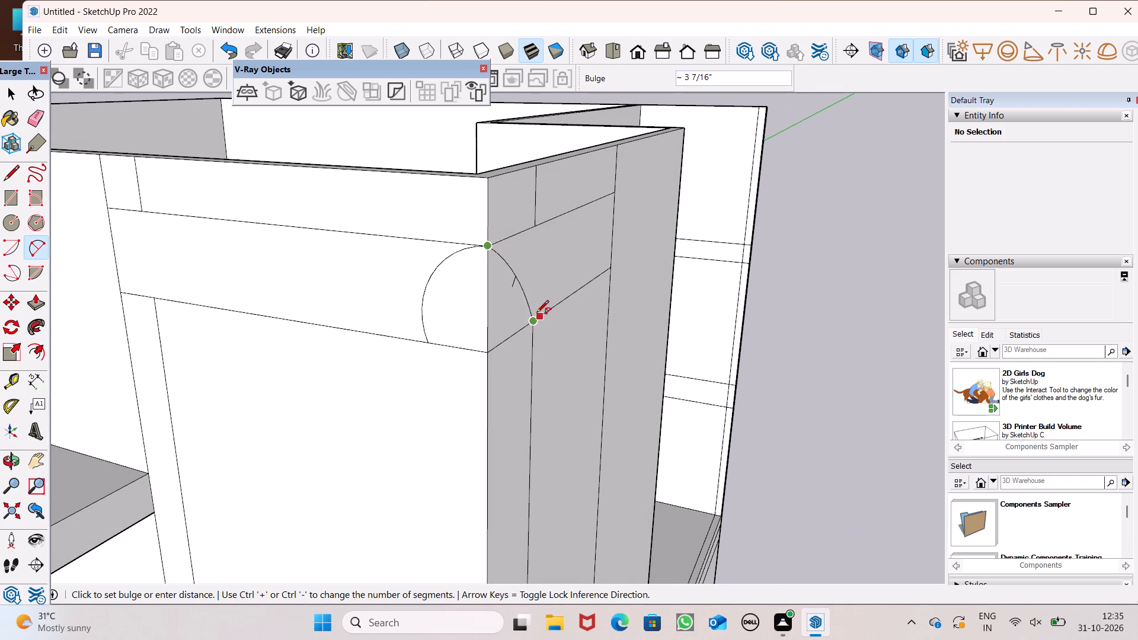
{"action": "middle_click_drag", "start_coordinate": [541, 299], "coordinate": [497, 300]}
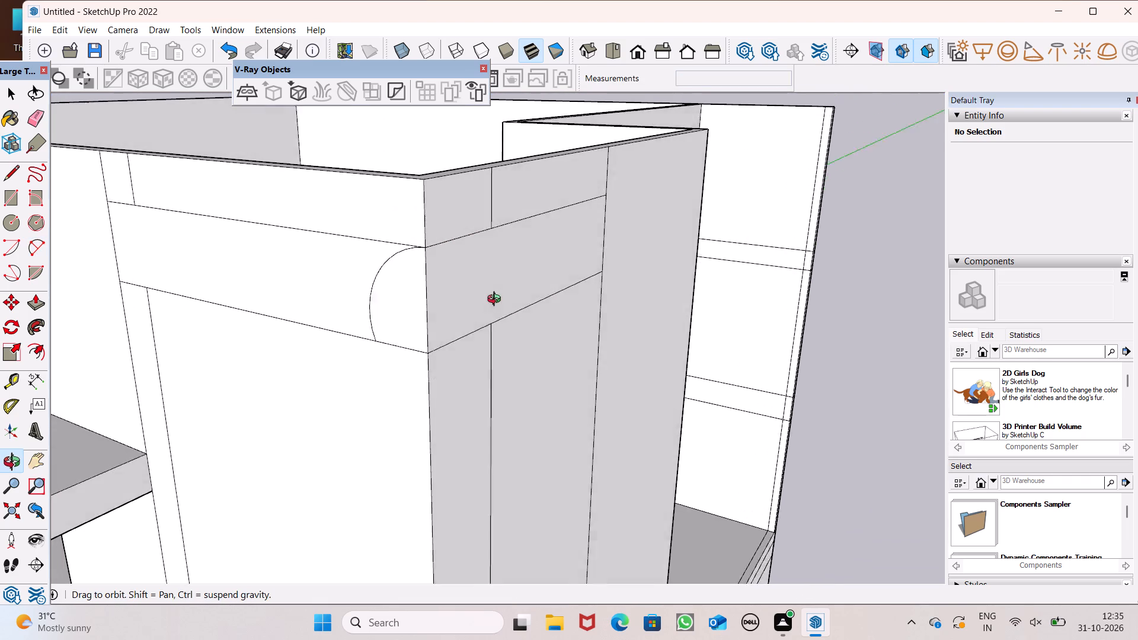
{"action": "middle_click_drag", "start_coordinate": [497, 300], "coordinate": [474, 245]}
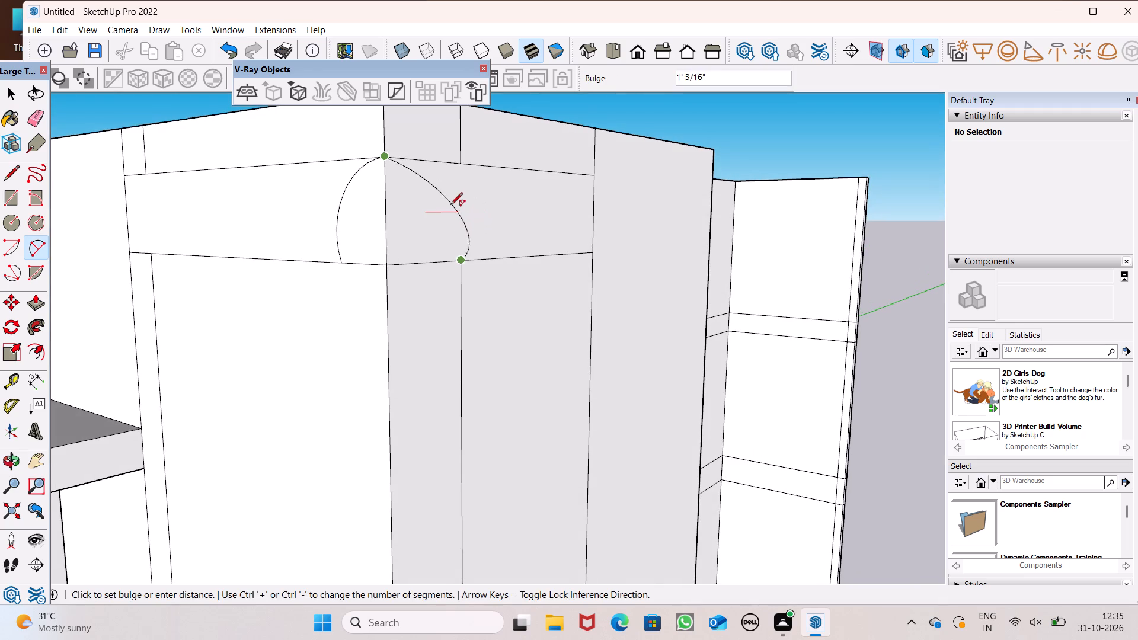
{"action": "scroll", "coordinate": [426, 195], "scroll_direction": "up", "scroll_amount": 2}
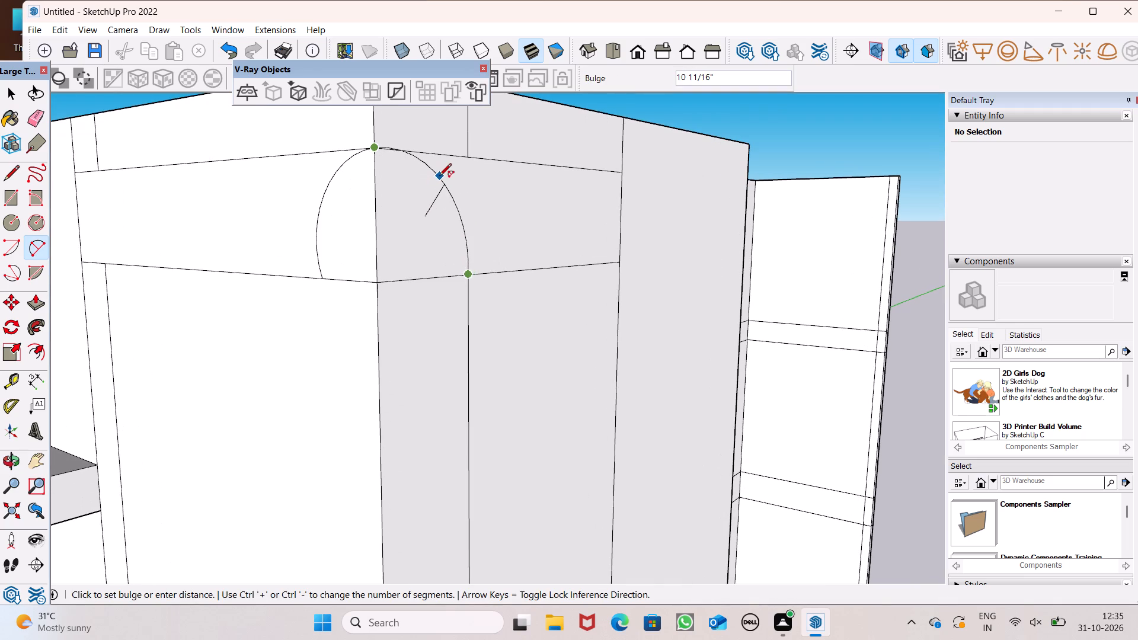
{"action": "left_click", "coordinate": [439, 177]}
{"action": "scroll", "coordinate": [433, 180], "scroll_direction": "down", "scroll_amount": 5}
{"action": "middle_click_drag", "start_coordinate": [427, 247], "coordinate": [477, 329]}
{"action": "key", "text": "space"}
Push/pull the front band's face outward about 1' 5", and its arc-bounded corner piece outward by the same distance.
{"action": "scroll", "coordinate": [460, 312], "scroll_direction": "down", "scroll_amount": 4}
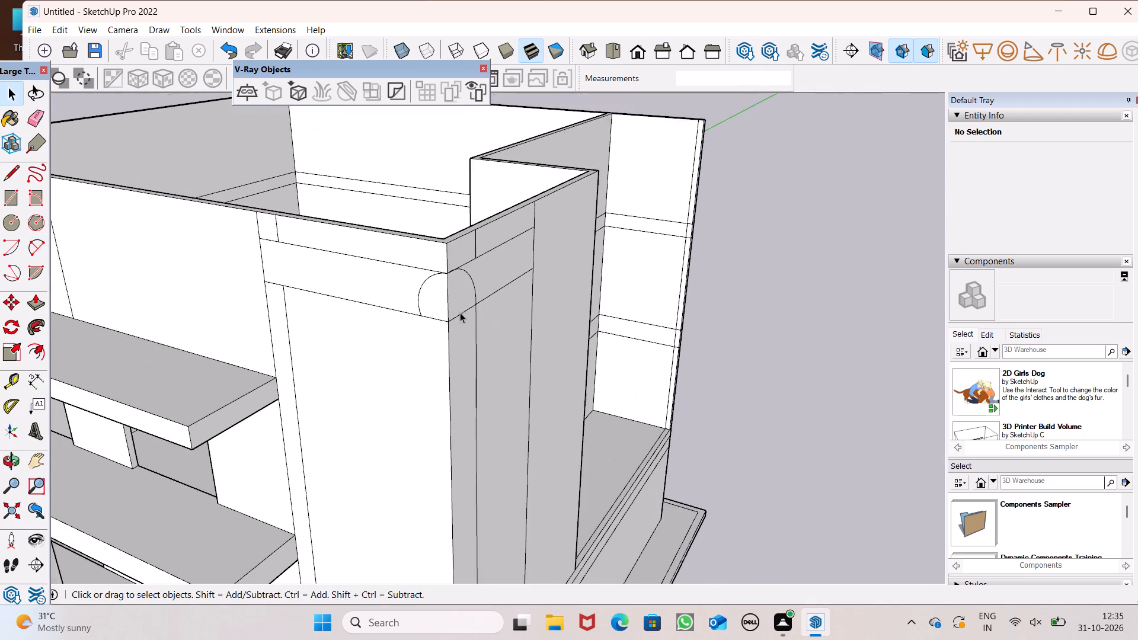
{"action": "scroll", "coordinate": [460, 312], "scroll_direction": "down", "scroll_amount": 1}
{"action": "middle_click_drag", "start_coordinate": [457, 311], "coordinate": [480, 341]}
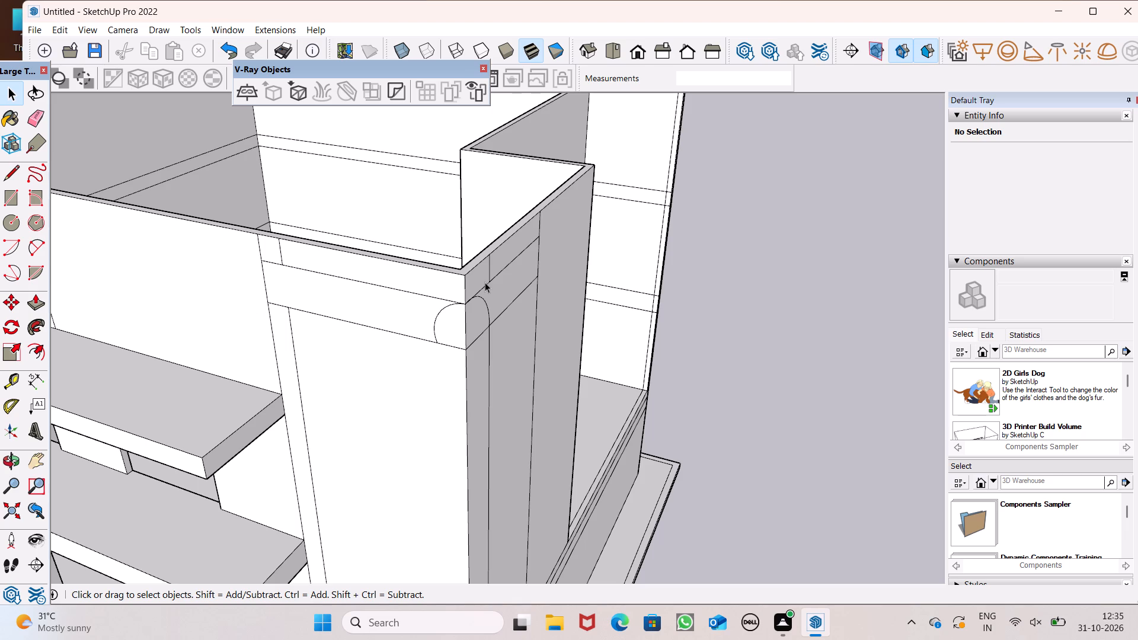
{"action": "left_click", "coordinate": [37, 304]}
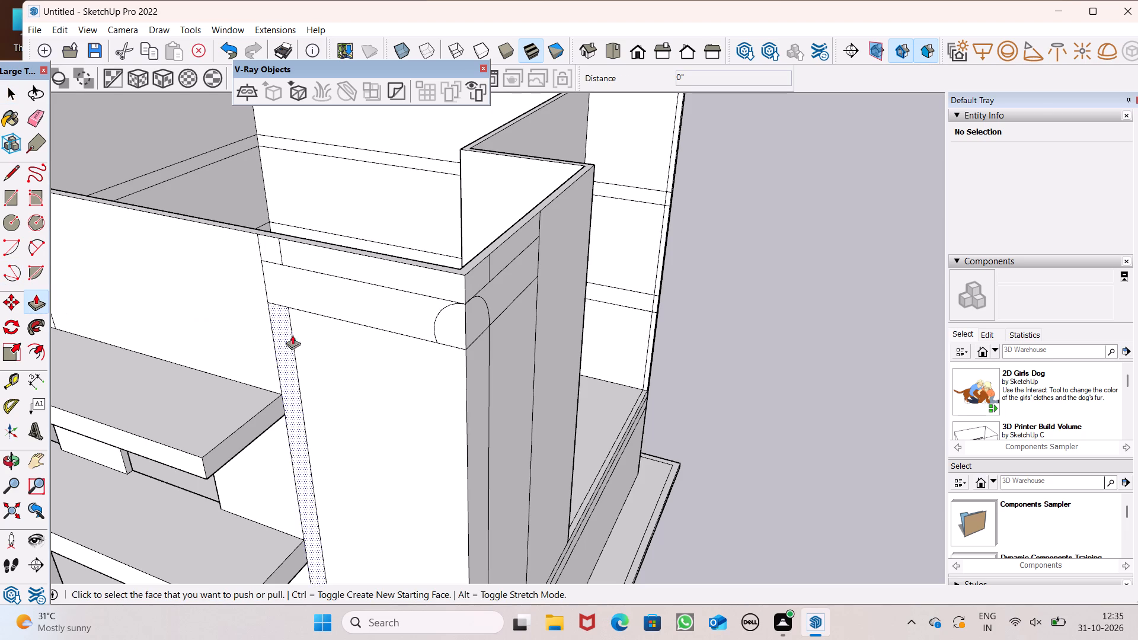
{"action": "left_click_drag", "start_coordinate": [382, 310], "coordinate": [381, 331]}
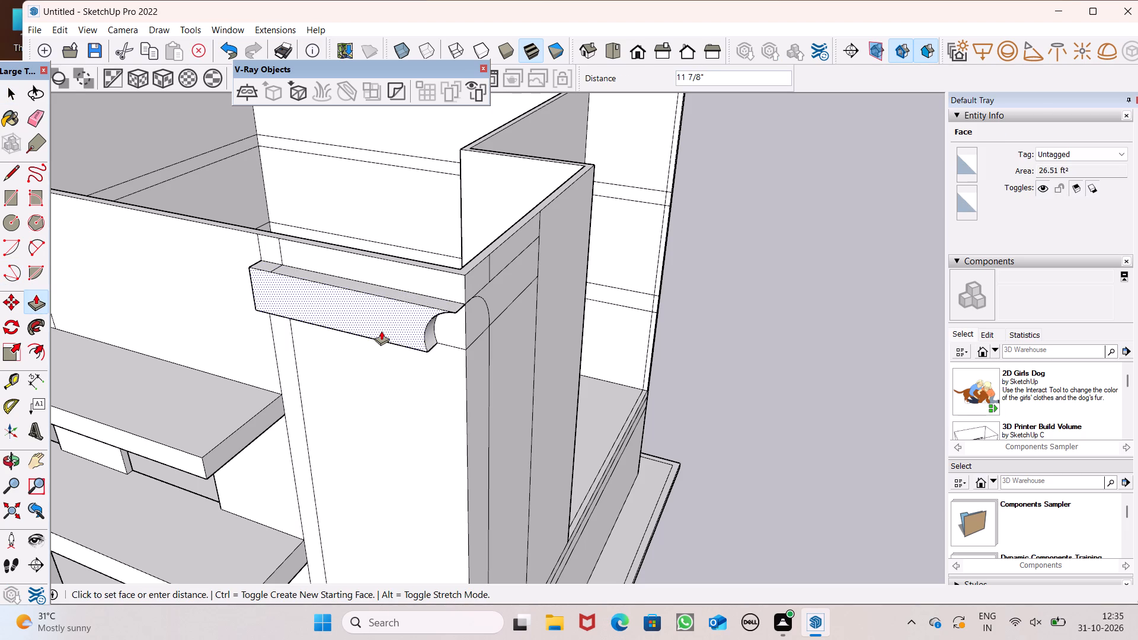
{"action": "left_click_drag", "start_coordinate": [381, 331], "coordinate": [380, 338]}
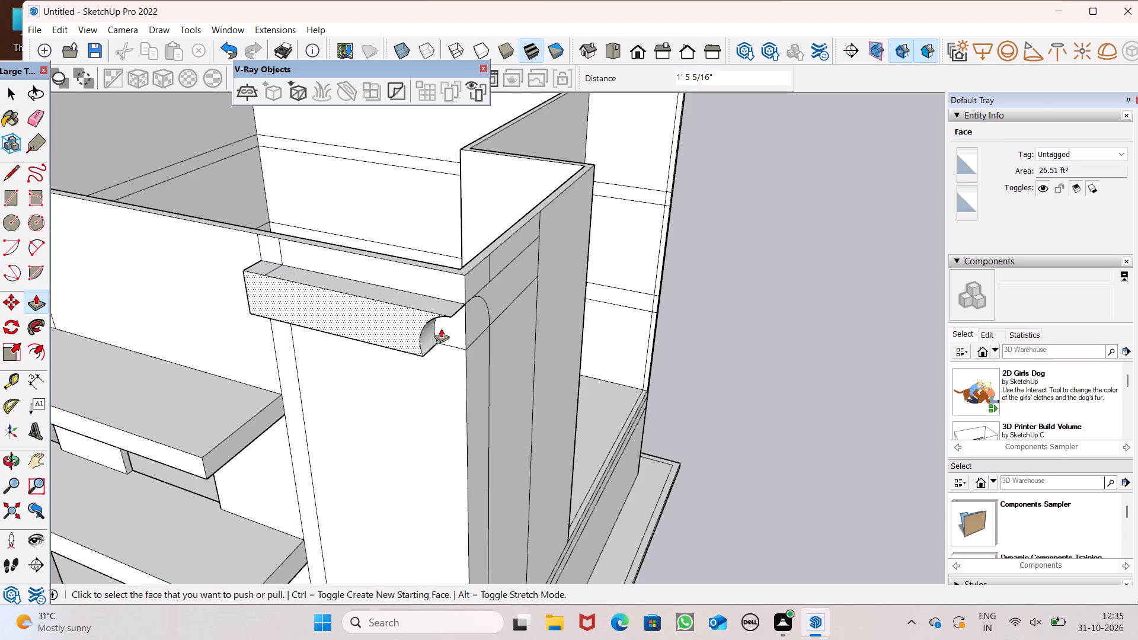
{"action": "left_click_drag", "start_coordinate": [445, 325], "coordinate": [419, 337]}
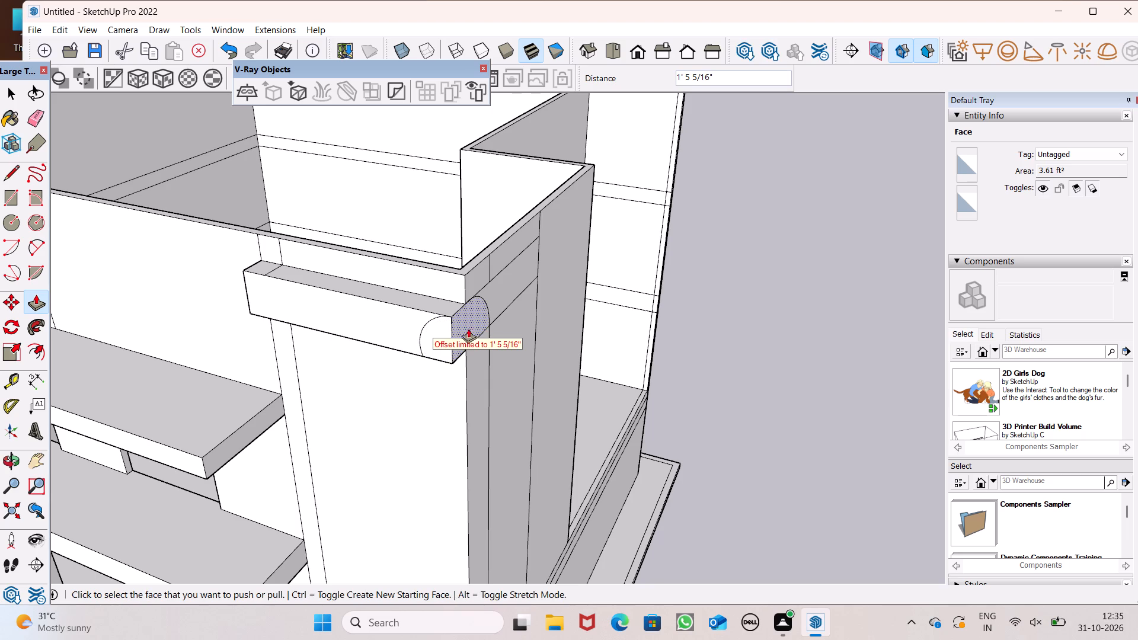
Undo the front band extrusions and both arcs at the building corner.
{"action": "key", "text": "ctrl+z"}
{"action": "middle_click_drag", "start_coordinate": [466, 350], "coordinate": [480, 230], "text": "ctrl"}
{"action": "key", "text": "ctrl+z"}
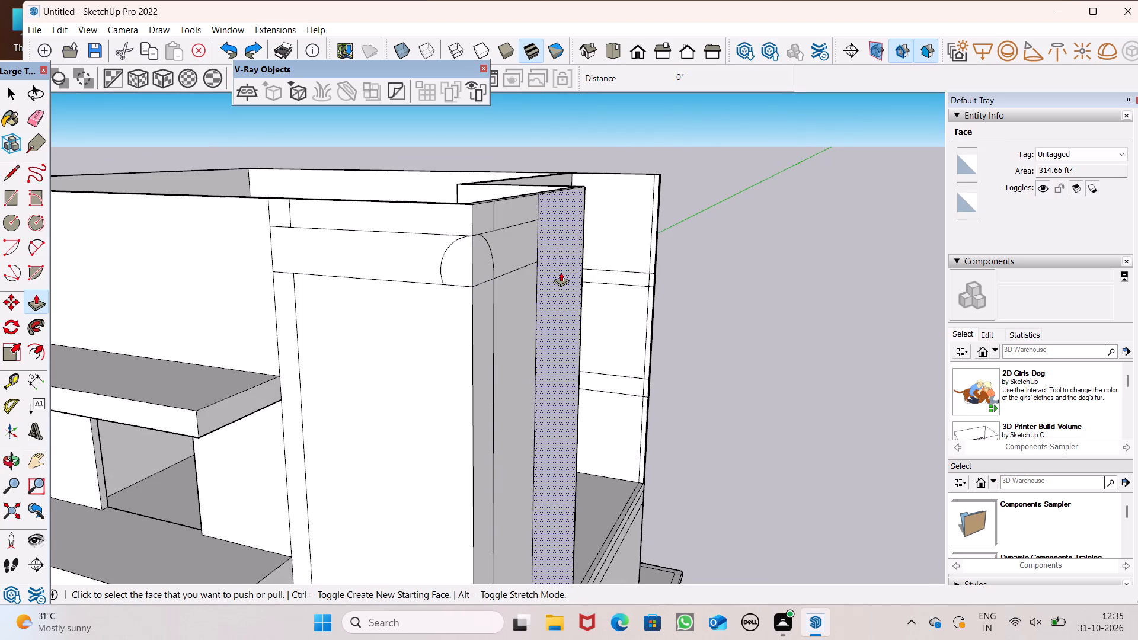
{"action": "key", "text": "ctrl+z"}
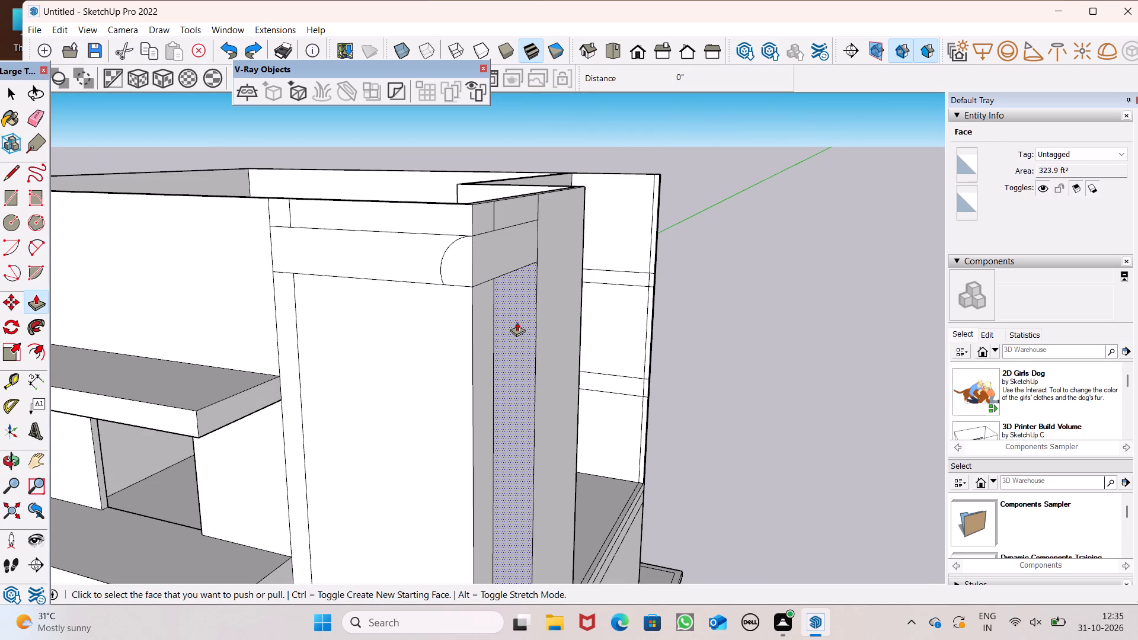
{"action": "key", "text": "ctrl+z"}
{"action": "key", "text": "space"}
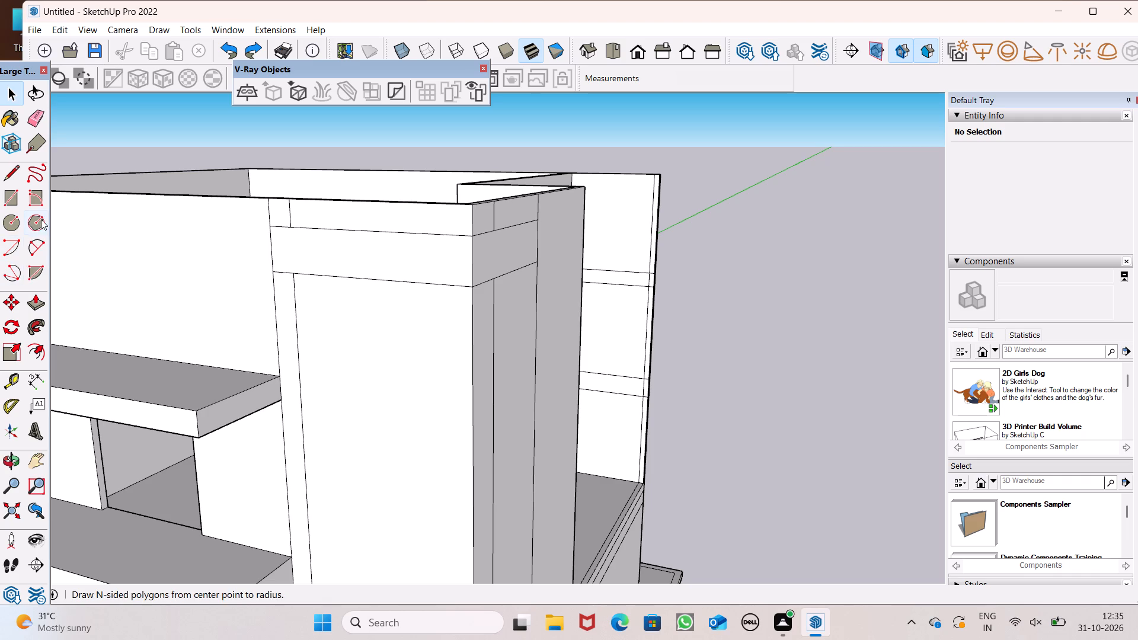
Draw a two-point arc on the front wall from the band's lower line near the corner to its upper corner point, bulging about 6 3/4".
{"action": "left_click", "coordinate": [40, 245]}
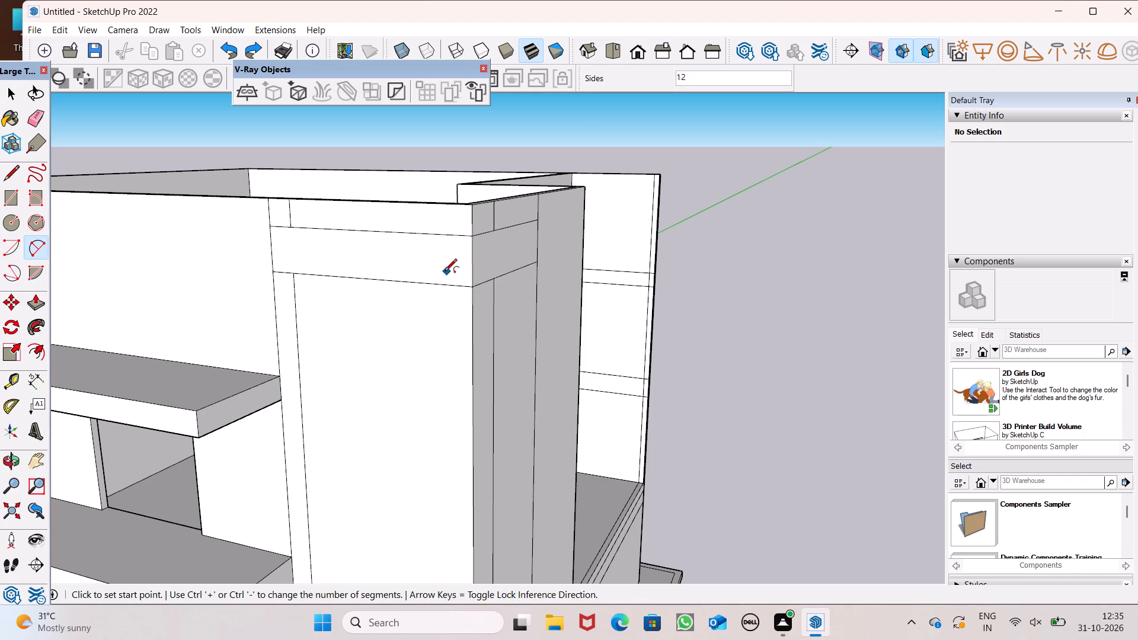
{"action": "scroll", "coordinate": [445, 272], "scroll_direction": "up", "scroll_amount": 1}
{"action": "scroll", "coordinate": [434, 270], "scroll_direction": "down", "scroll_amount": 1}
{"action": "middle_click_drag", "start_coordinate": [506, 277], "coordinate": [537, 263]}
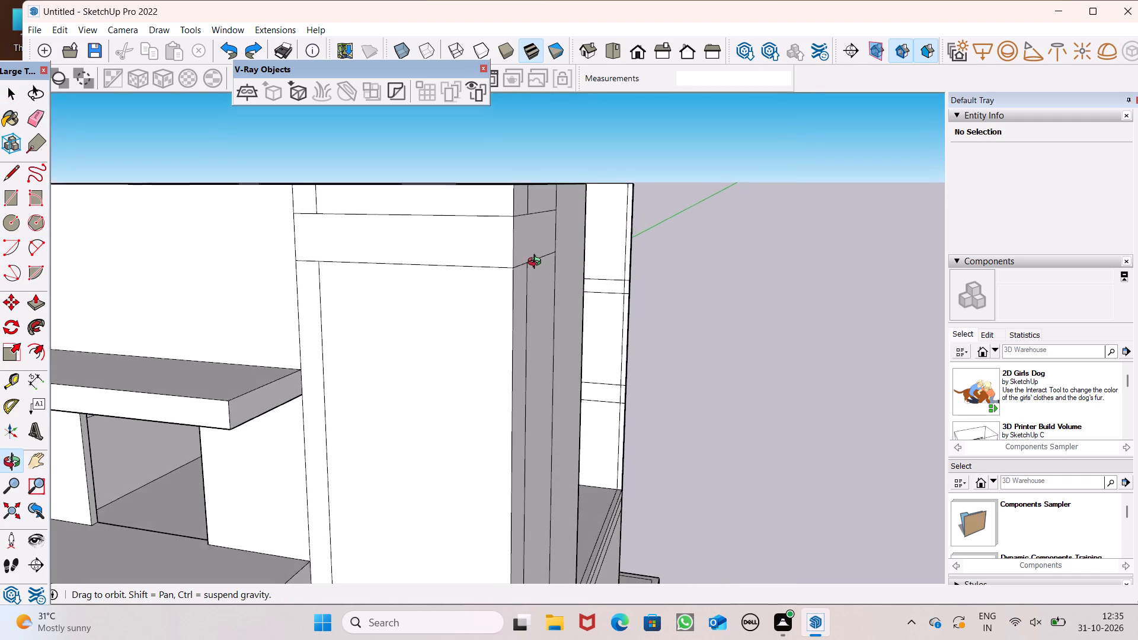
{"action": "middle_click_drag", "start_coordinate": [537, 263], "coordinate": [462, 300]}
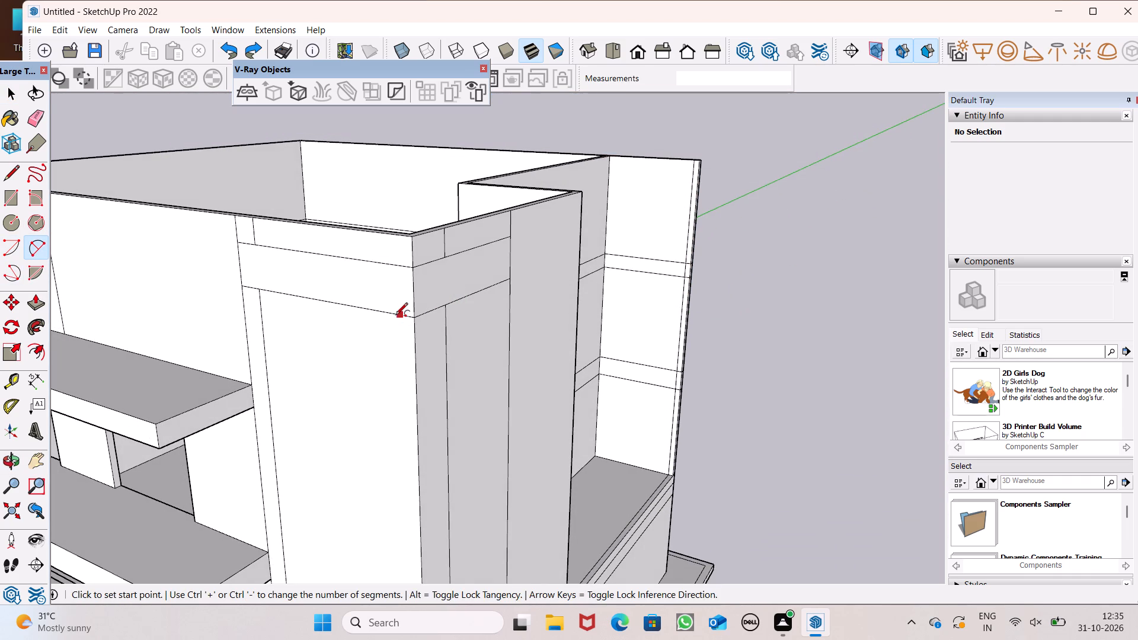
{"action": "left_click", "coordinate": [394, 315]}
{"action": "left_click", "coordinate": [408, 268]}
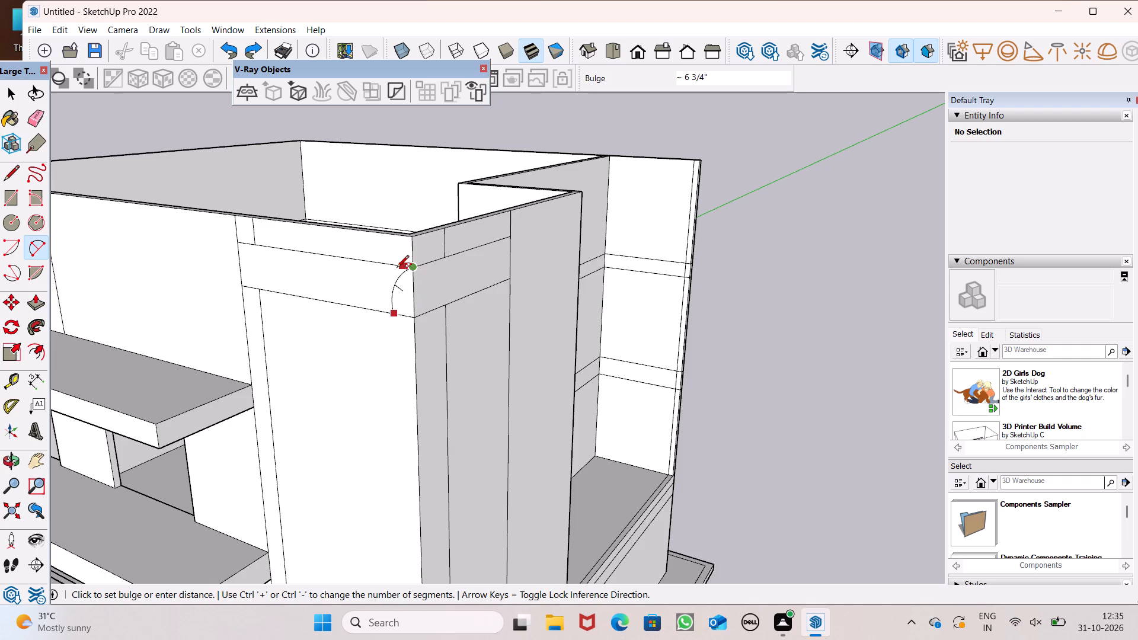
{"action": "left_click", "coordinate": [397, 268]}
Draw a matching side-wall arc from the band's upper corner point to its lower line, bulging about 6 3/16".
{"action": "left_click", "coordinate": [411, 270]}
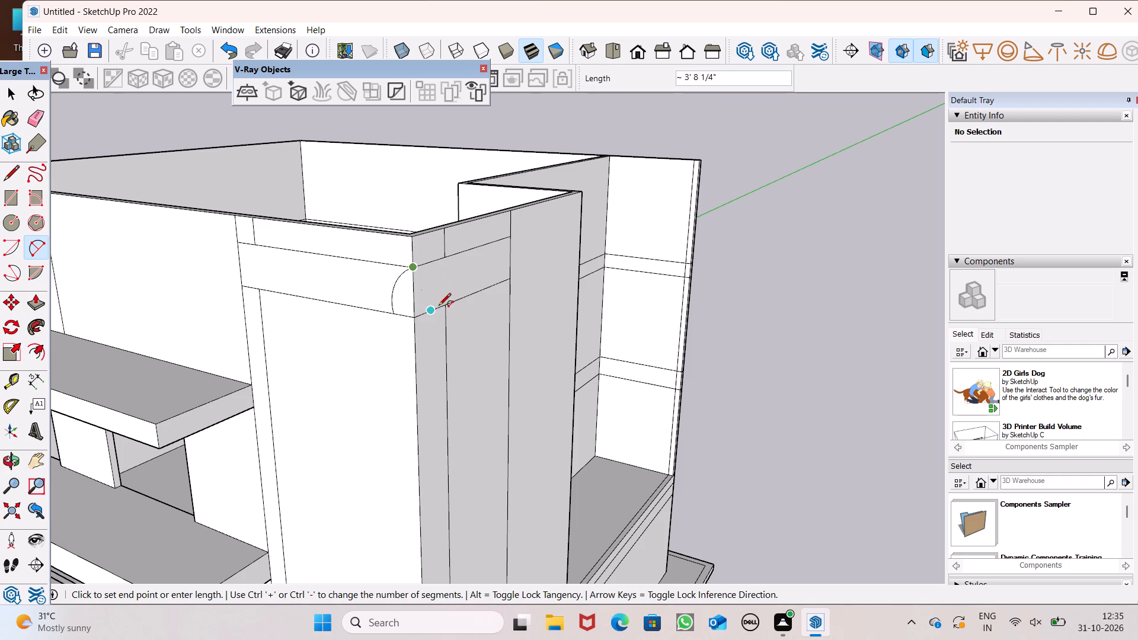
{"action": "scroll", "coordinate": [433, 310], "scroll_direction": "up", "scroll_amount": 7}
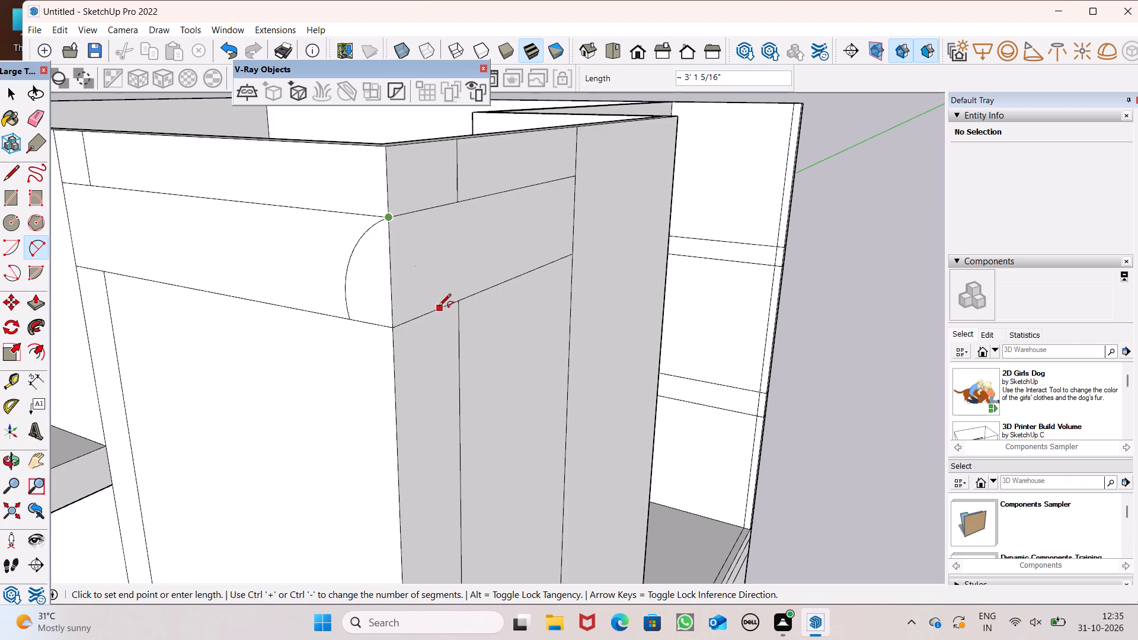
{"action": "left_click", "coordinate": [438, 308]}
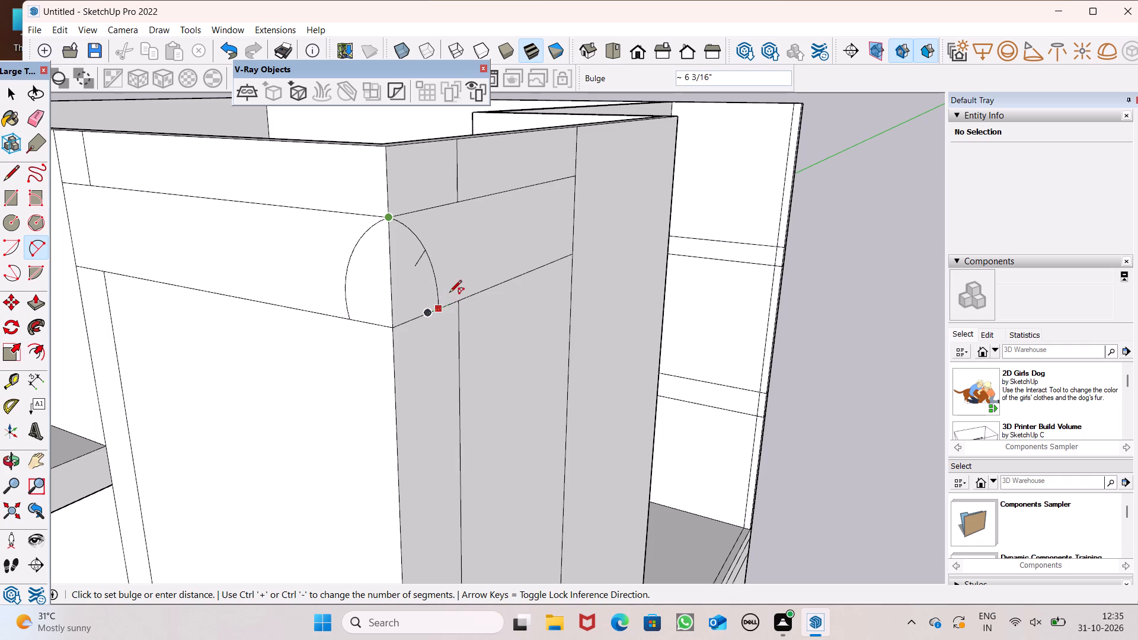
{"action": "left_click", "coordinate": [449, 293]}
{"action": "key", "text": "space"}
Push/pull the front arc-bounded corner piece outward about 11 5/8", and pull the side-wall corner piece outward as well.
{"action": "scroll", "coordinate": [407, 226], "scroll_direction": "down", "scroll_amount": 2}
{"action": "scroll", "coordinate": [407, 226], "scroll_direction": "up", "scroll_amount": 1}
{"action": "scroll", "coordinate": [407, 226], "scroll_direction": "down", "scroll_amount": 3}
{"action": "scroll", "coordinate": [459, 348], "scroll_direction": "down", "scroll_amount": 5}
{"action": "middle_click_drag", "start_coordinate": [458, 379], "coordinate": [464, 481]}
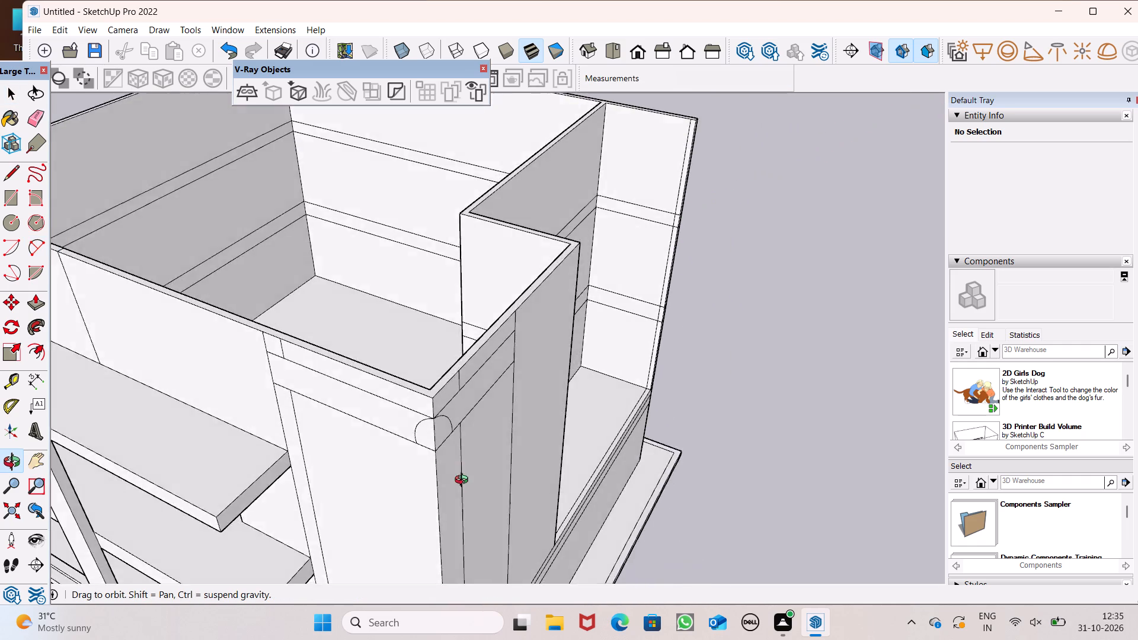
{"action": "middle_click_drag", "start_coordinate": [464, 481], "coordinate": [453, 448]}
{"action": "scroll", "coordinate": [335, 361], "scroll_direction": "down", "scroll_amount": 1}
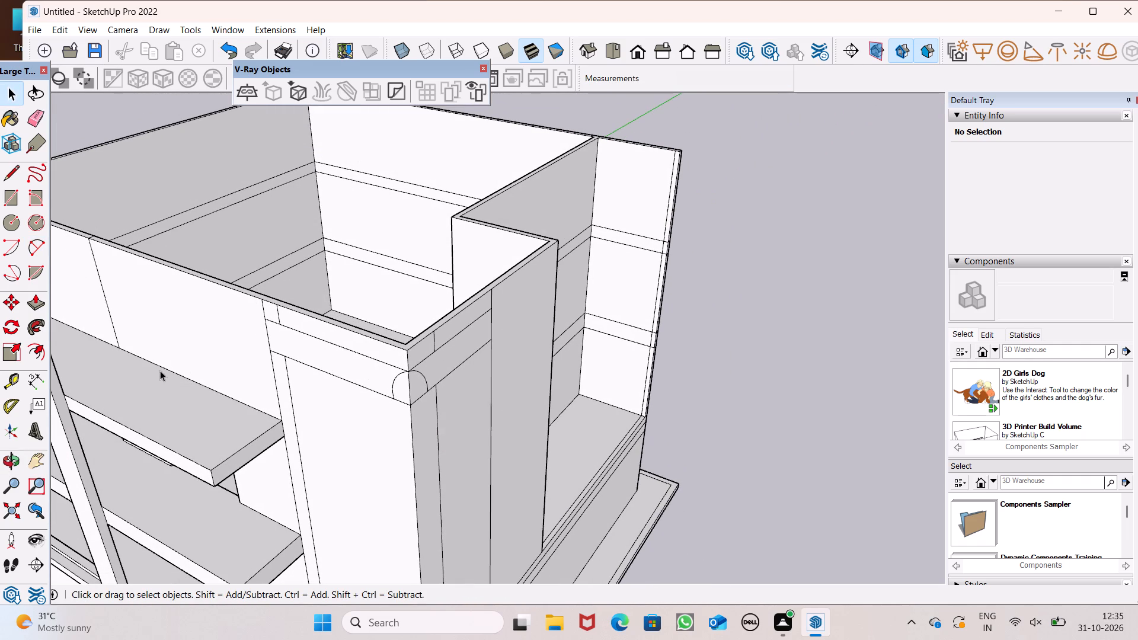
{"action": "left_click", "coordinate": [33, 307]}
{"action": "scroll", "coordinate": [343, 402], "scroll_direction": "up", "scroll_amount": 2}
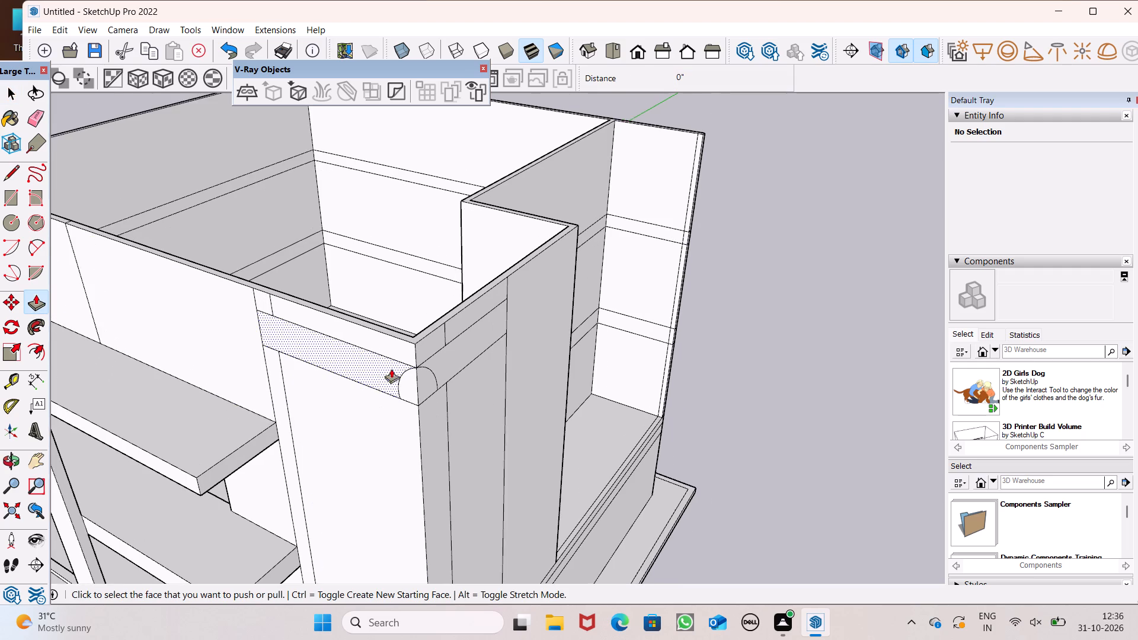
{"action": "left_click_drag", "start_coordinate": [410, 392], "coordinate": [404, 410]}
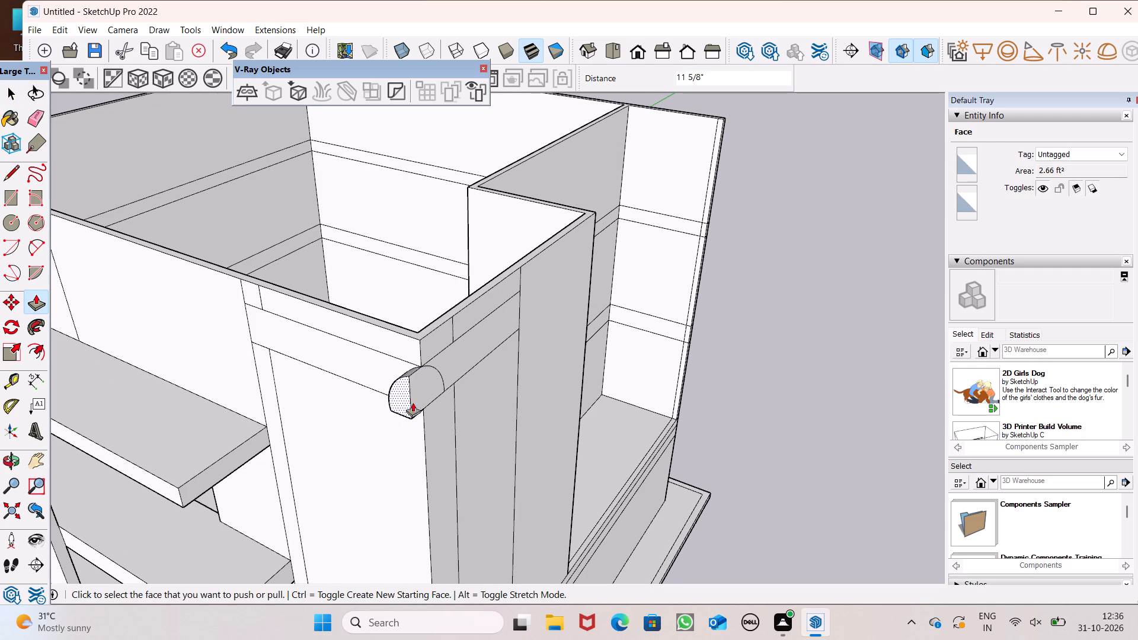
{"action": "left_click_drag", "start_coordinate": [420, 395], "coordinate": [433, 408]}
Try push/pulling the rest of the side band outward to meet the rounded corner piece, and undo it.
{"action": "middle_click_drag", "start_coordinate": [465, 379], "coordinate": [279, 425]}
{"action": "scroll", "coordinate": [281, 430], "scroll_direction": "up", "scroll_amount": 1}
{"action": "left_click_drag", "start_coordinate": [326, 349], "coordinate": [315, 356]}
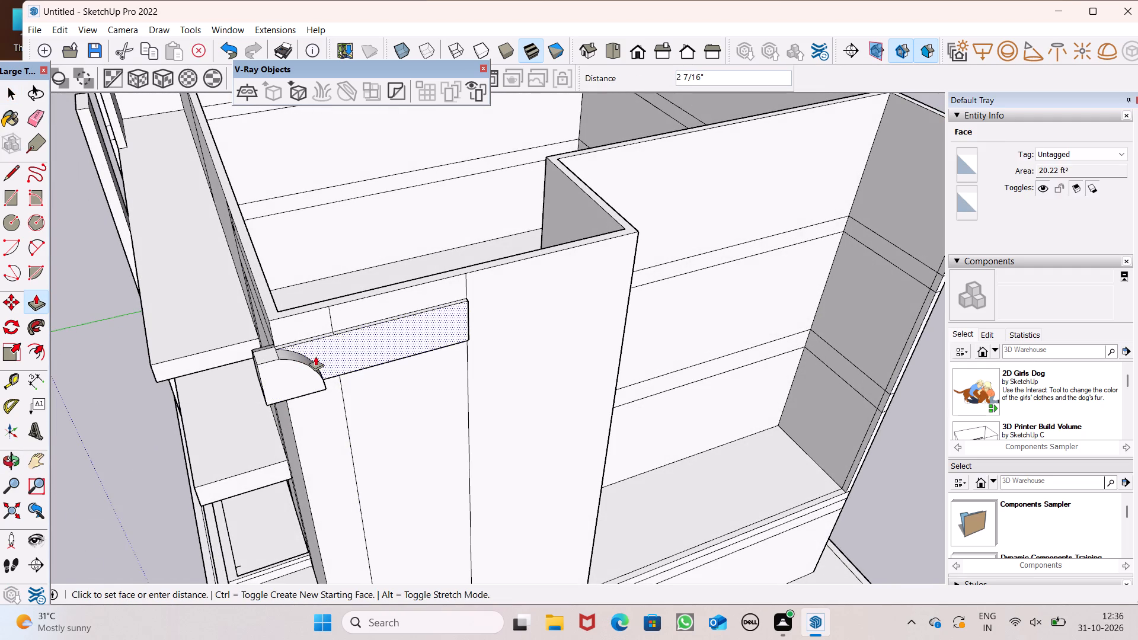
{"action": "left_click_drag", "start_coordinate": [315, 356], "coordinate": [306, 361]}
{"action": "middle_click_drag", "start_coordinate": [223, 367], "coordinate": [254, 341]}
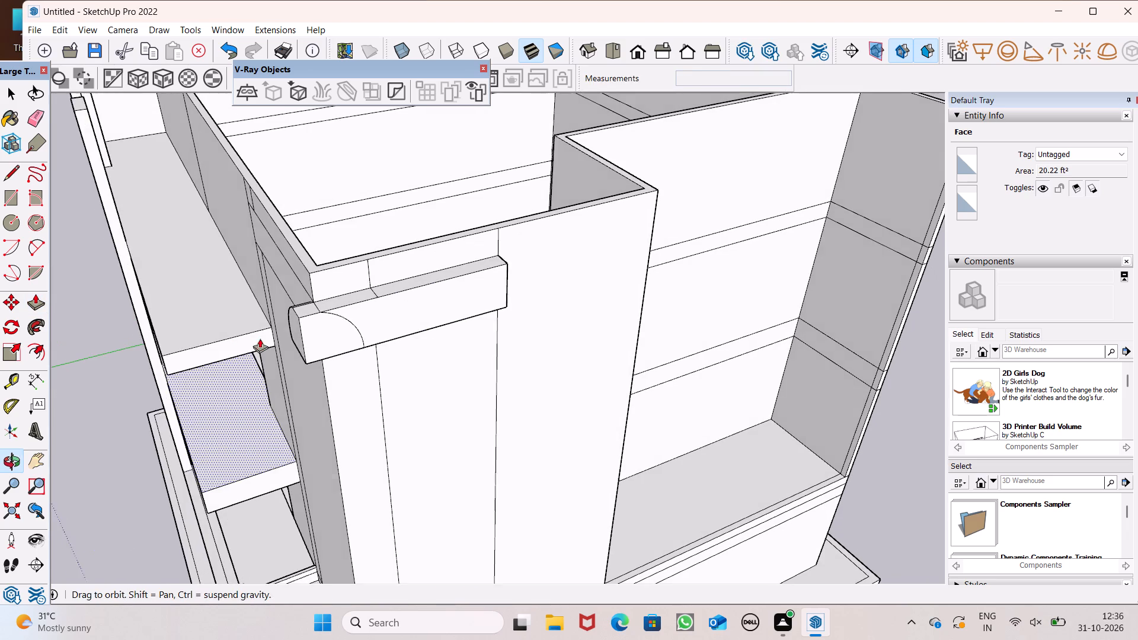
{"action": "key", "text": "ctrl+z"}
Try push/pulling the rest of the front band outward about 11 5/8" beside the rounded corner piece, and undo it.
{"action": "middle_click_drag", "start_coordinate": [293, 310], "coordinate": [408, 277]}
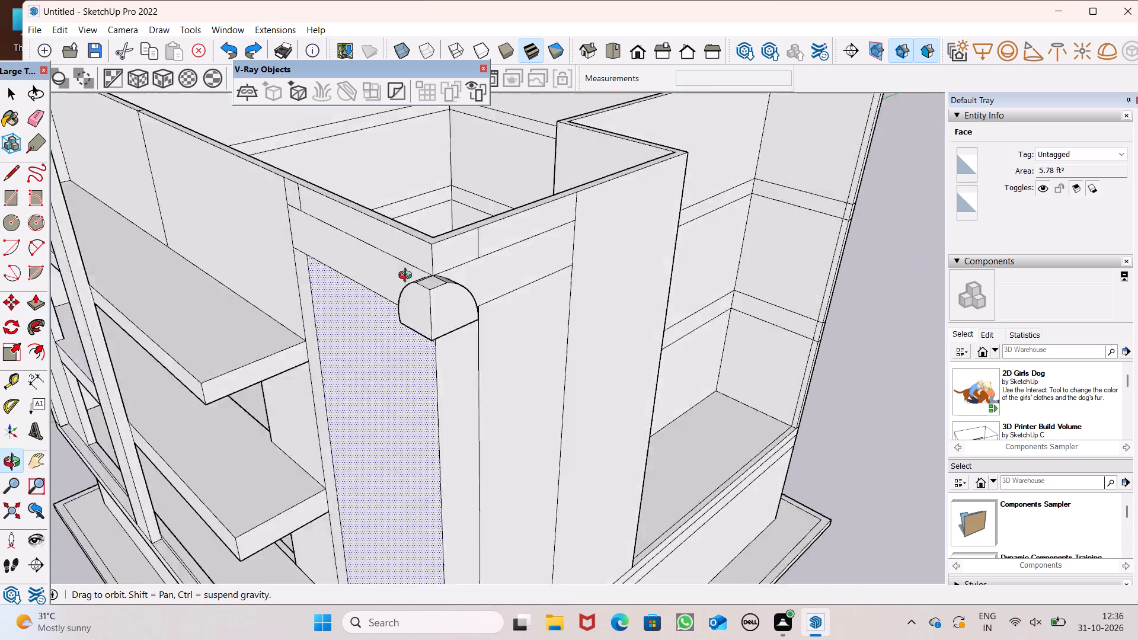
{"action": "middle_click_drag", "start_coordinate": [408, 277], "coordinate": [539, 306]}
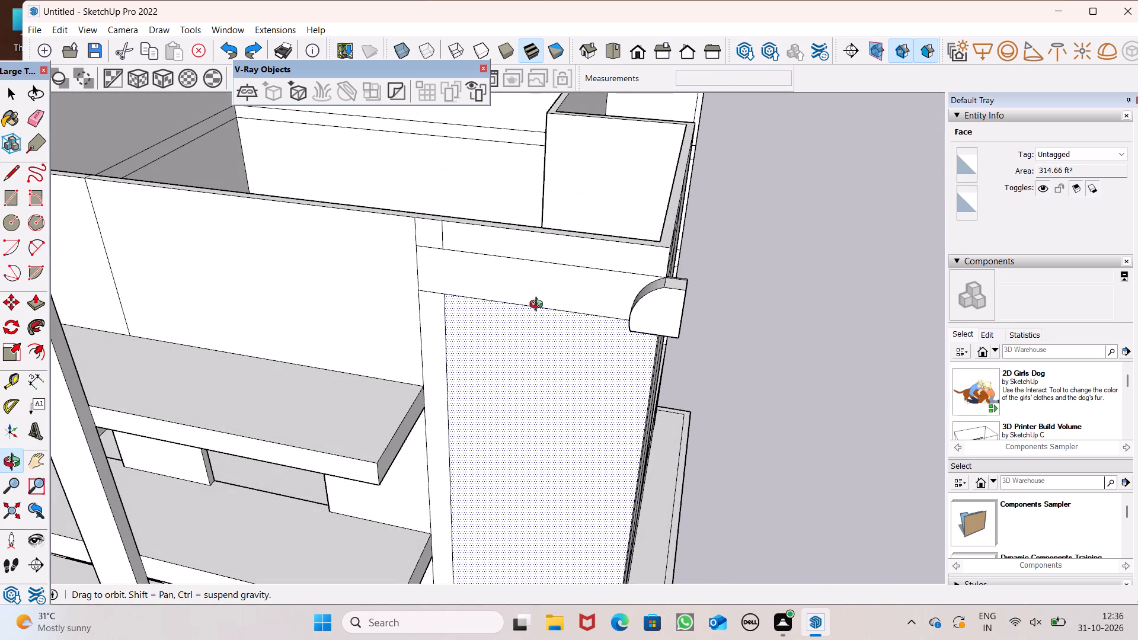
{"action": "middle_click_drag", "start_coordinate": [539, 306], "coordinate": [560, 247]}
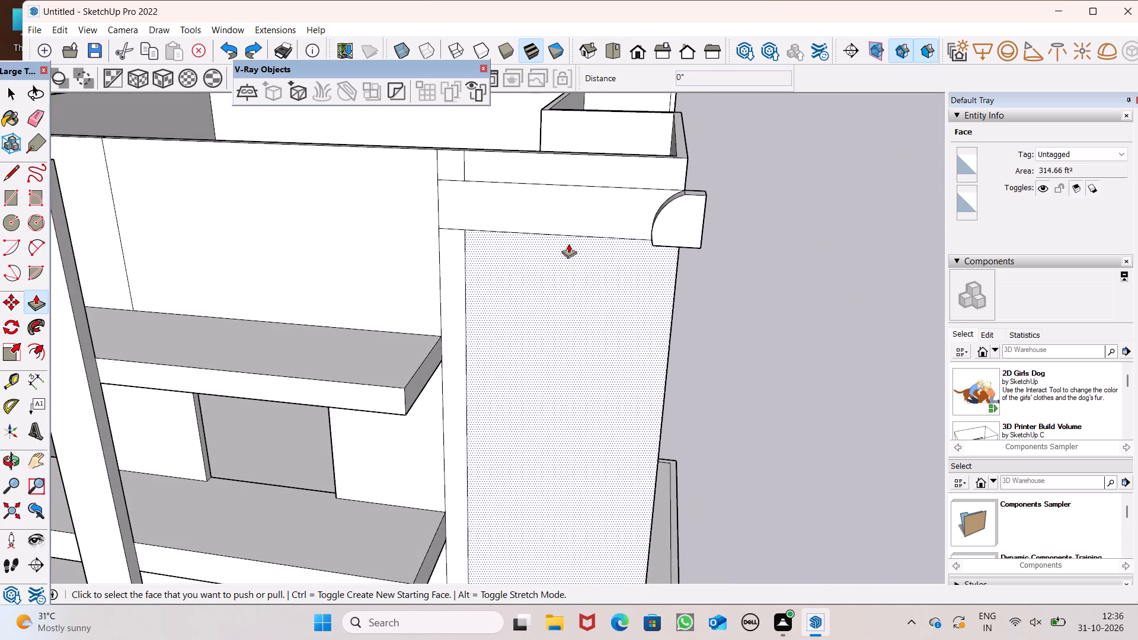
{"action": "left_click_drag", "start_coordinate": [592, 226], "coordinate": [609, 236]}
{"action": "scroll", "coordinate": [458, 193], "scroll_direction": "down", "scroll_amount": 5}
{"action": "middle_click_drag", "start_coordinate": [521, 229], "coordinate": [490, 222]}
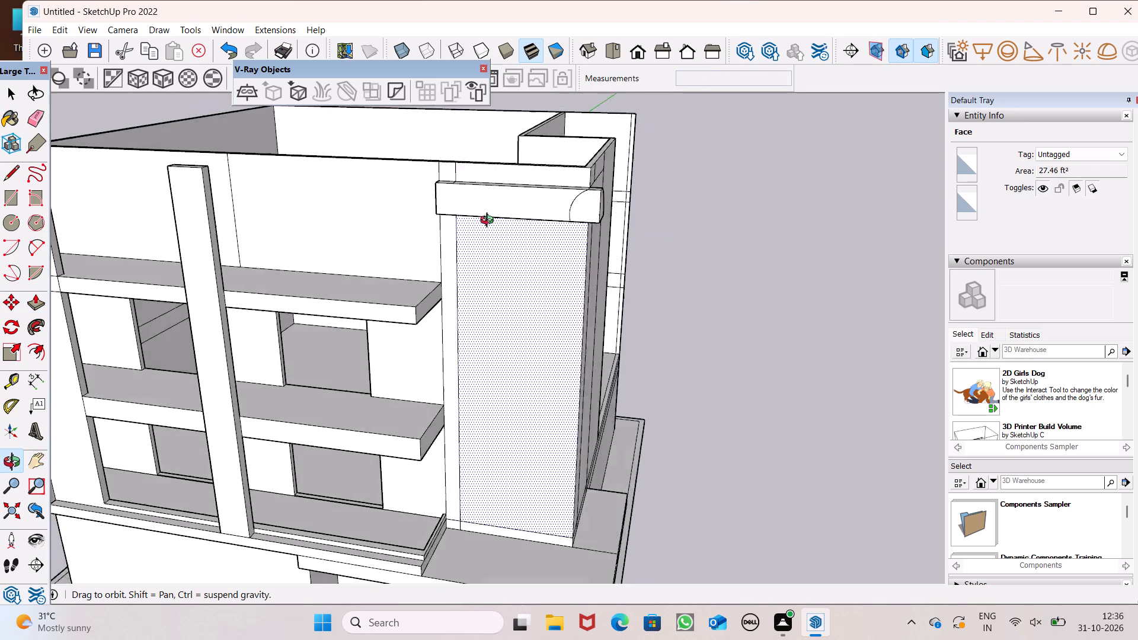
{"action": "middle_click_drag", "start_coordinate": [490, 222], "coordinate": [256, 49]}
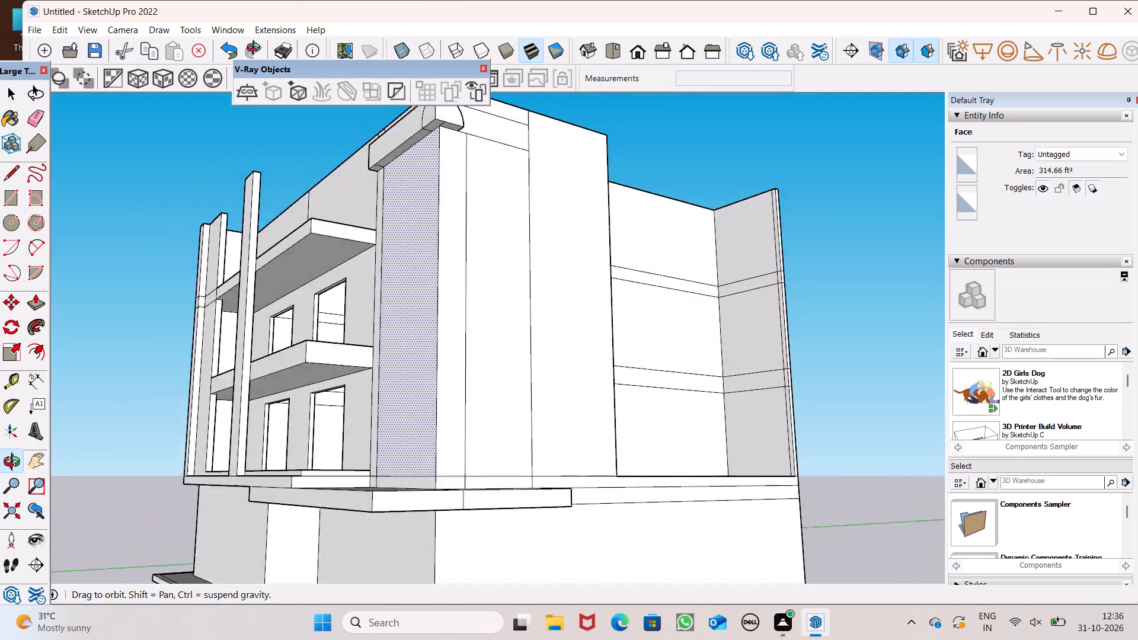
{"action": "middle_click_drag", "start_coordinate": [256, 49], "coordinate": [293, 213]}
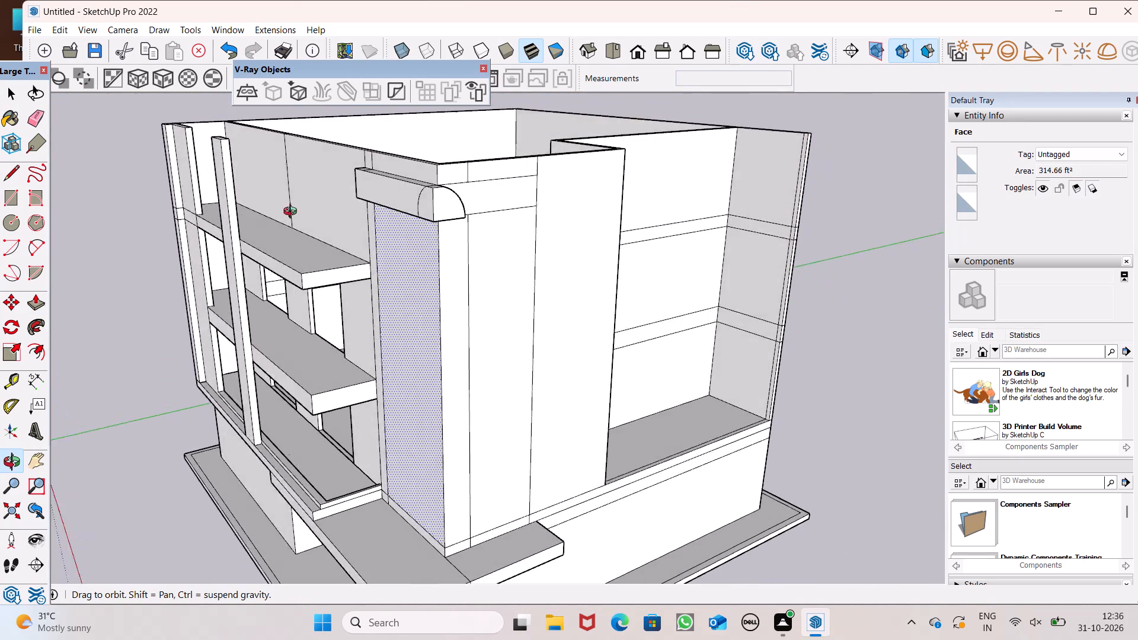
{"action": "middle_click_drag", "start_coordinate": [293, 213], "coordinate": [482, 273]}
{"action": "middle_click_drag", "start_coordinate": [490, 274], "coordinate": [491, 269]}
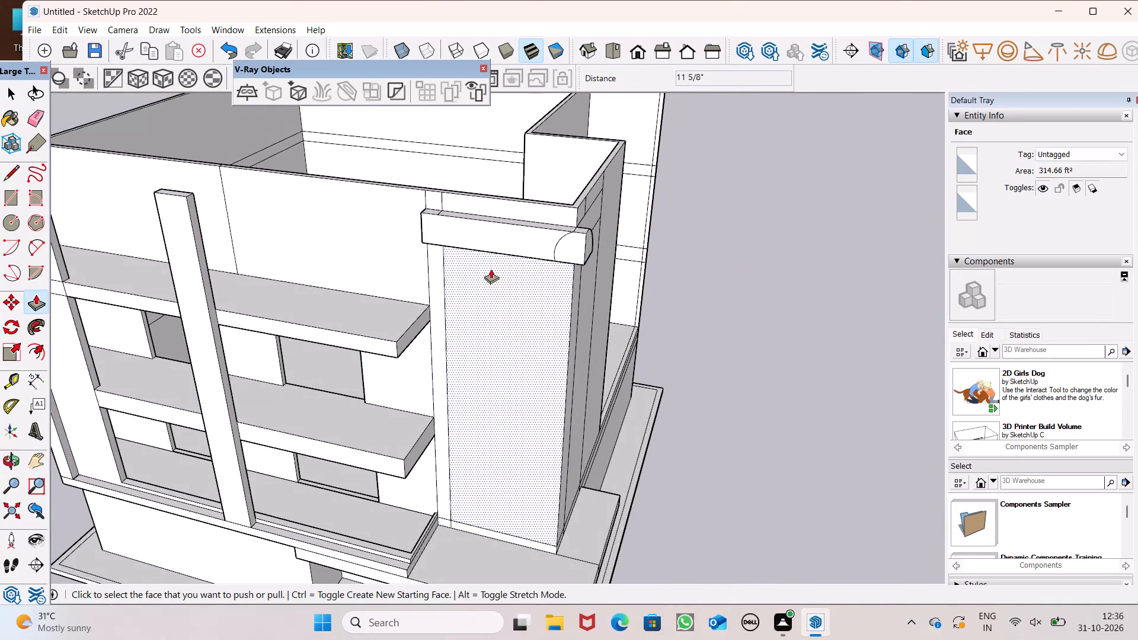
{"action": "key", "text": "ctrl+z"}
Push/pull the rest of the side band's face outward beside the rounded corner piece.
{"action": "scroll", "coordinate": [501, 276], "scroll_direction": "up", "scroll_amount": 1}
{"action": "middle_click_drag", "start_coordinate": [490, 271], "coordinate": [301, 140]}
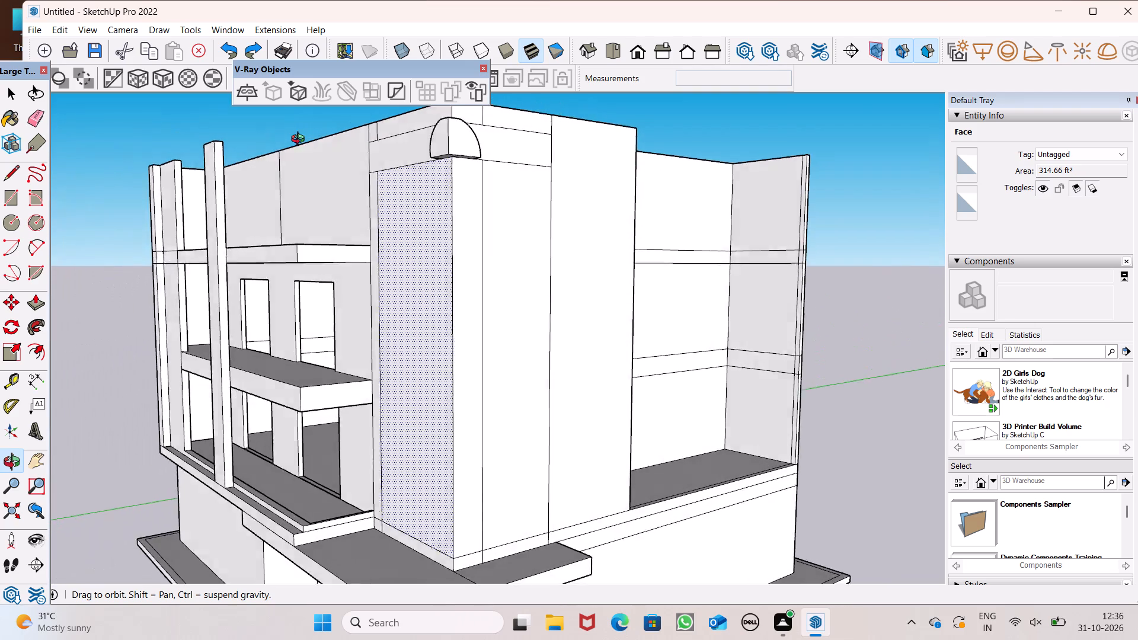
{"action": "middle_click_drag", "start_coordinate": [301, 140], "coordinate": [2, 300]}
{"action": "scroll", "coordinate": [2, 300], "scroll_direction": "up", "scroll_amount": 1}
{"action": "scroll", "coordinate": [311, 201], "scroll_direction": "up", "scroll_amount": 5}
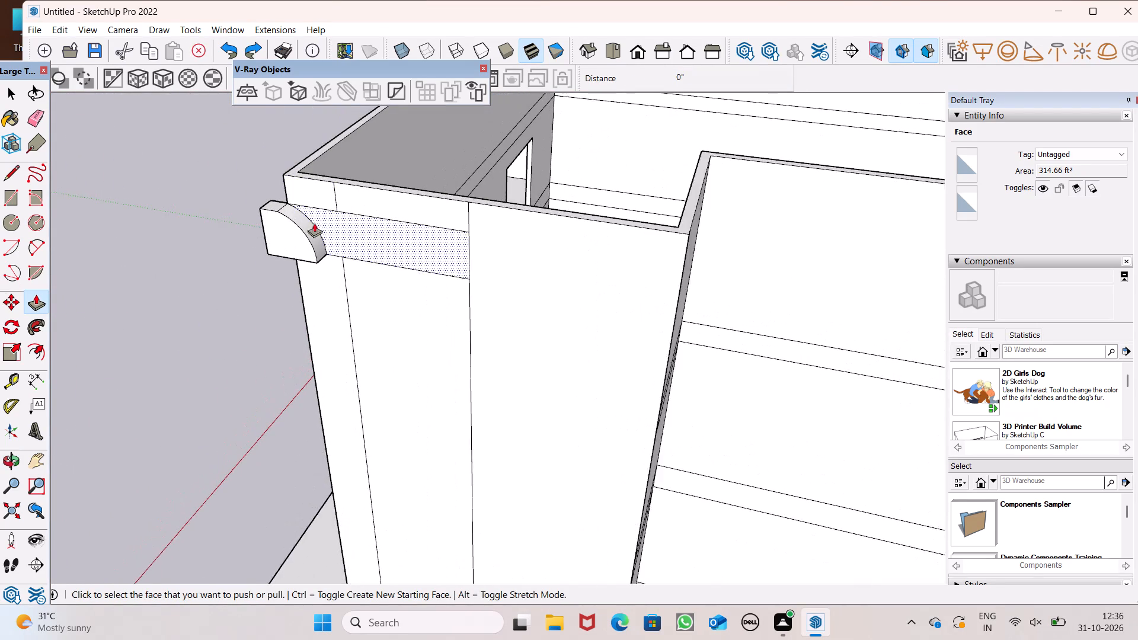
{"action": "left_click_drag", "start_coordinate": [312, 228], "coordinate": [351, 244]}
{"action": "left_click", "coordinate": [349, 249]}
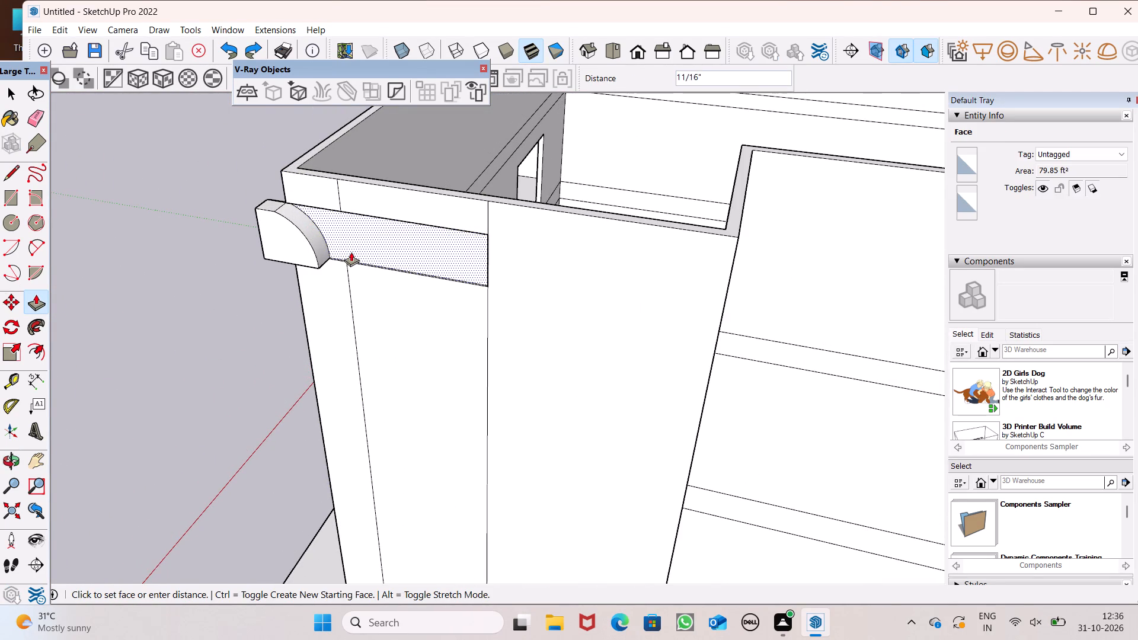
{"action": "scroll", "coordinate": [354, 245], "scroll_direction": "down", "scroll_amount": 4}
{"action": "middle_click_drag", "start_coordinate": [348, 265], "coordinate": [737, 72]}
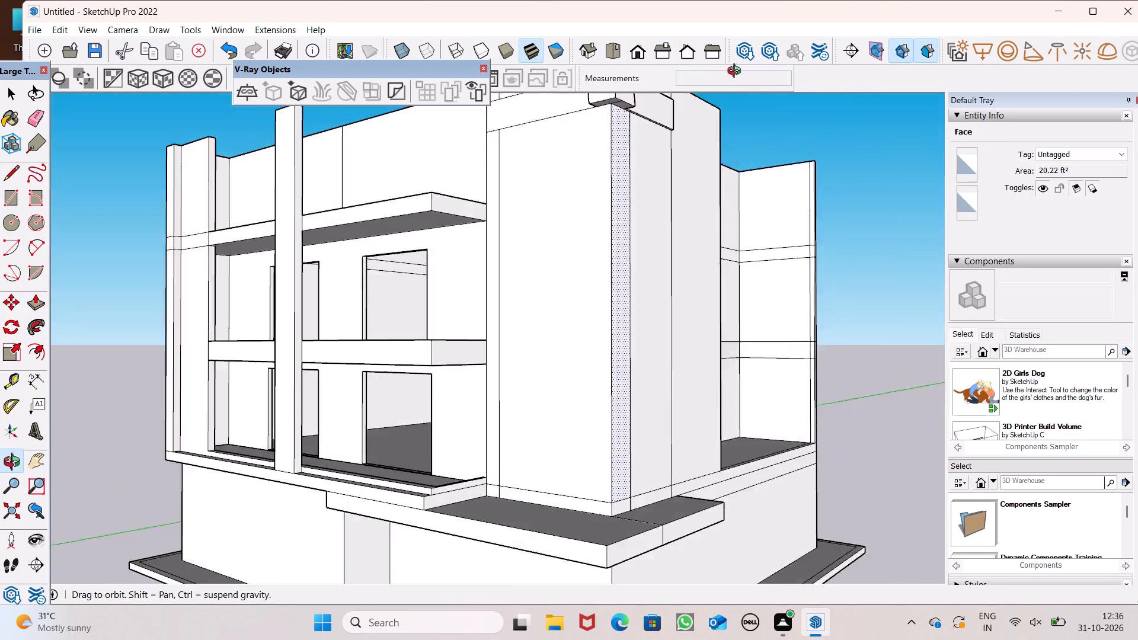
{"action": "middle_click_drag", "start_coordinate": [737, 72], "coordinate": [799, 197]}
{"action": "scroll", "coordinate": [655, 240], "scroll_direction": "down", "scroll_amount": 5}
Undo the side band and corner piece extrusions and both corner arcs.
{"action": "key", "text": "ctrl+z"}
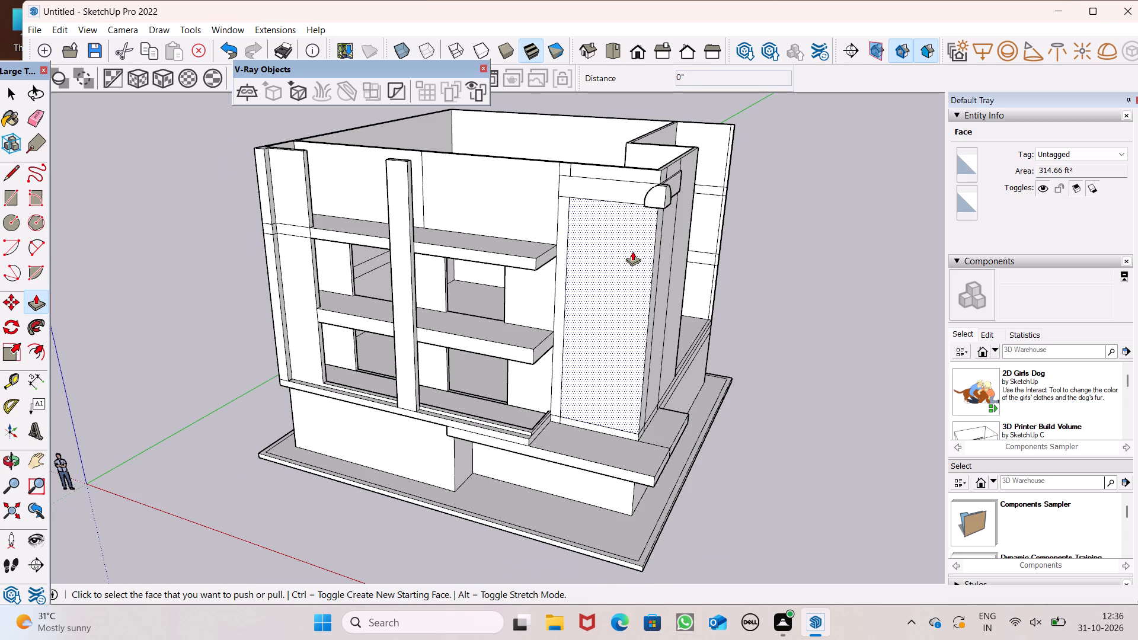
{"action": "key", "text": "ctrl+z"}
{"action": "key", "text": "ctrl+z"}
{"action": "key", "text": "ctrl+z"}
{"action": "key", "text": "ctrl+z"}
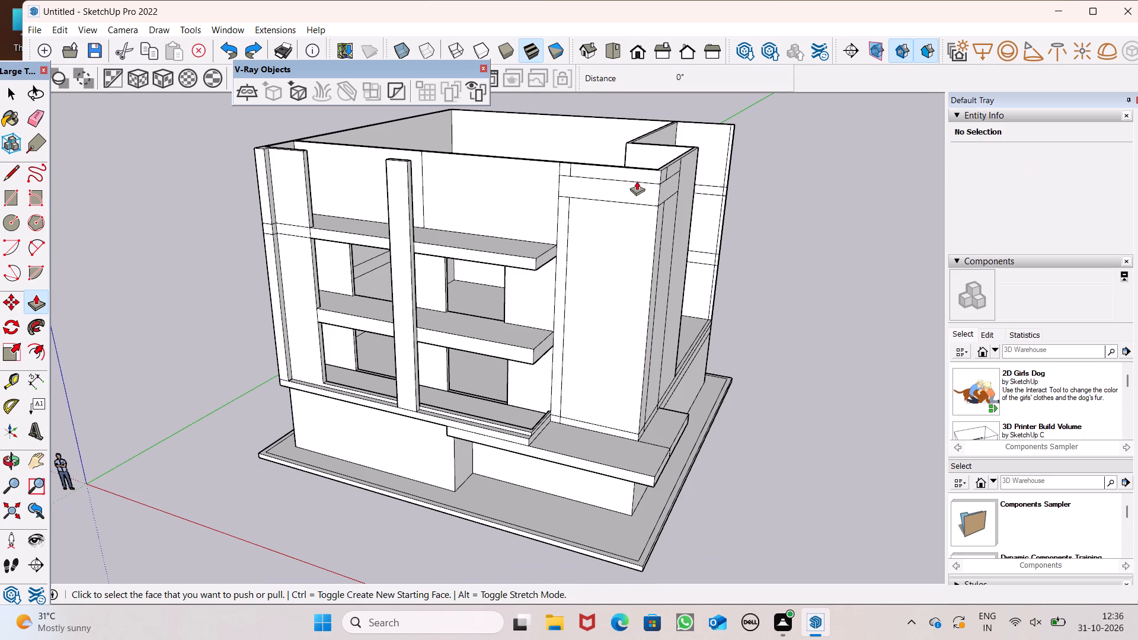
Push/pull the front band's face near the top of the building corner outward about 1' 9 3/16".
{"action": "scroll", "coordinate": [645, 191], "scroll_direction": "up", "scroll_amount": 3}
{"action": "middle_click_drag", "start_coordinate": [626, 196], "coordinate": [471, 258]}
{"action": "scroll", "coordinate": [542, 319], "scroll_direction": "down", "scroll_amount": 2}
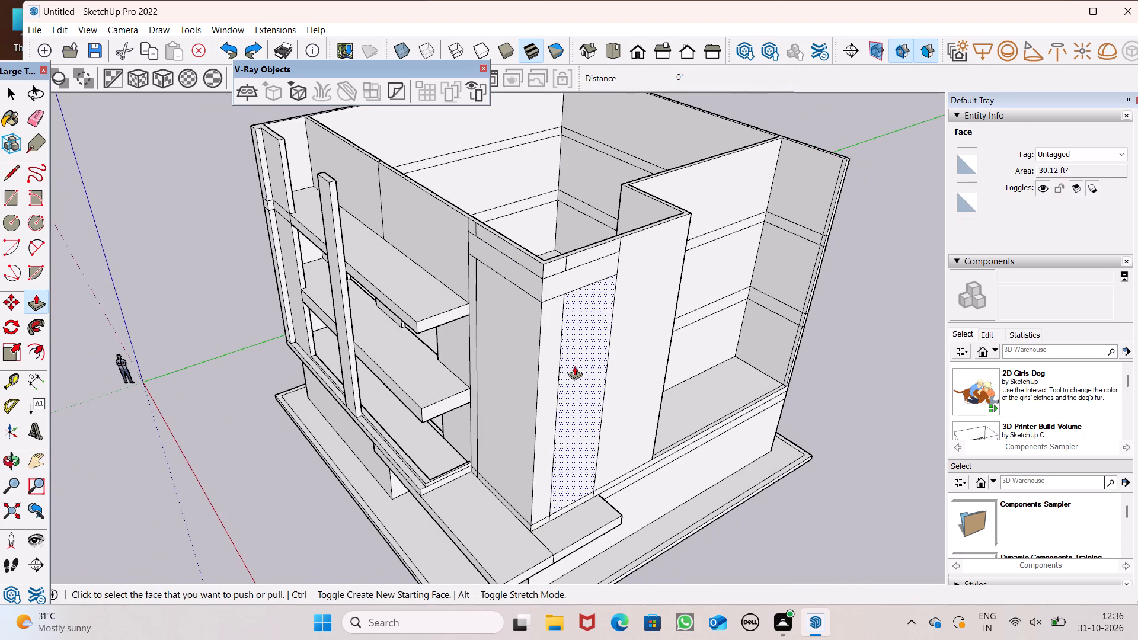
{"action": "middle_click_drag", "start_coordinate": [587, 347], "coordinate": [599, 312]}
{"action": "scroll", "coordinate": [571, 288], "scroll_direction": "up", "scroll_amount": 2}
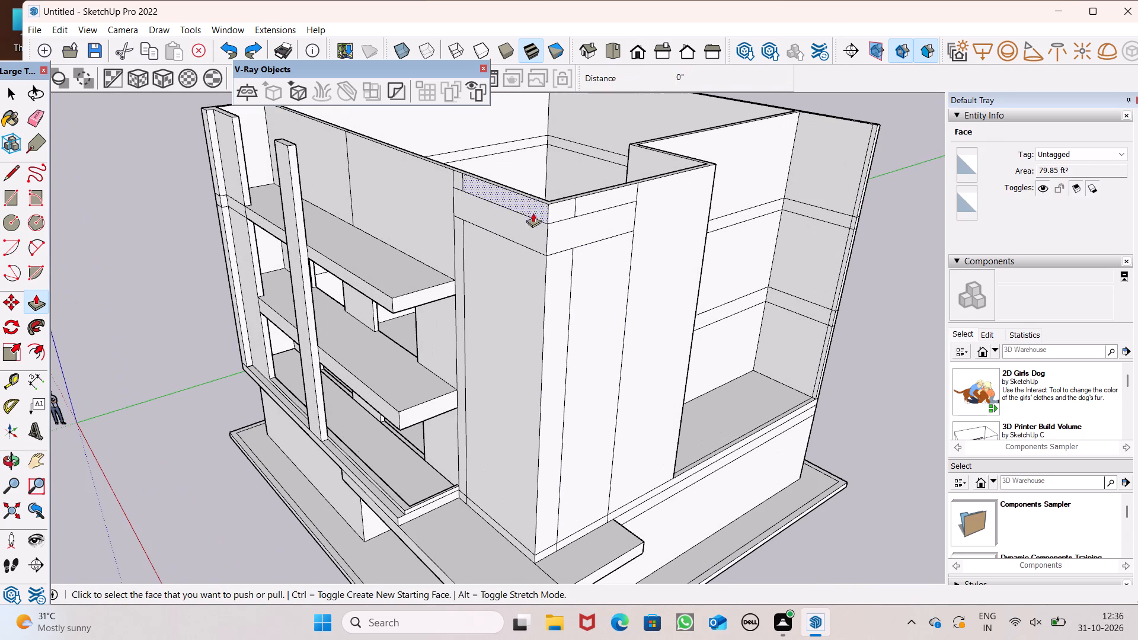
{"action": "left_click_drag", "start_coordinate": [535, 232], "coordinate": [514, 252]}
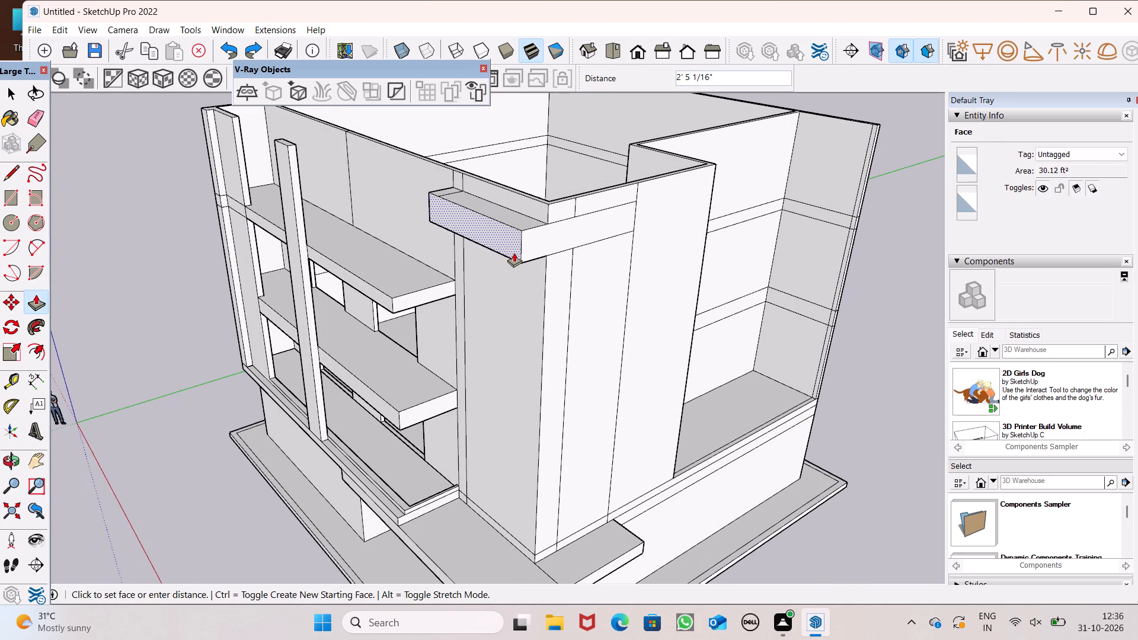
{"action": "left_click_drag", "start_coordinate": [514, 252], "coordinate": [519, 247]}
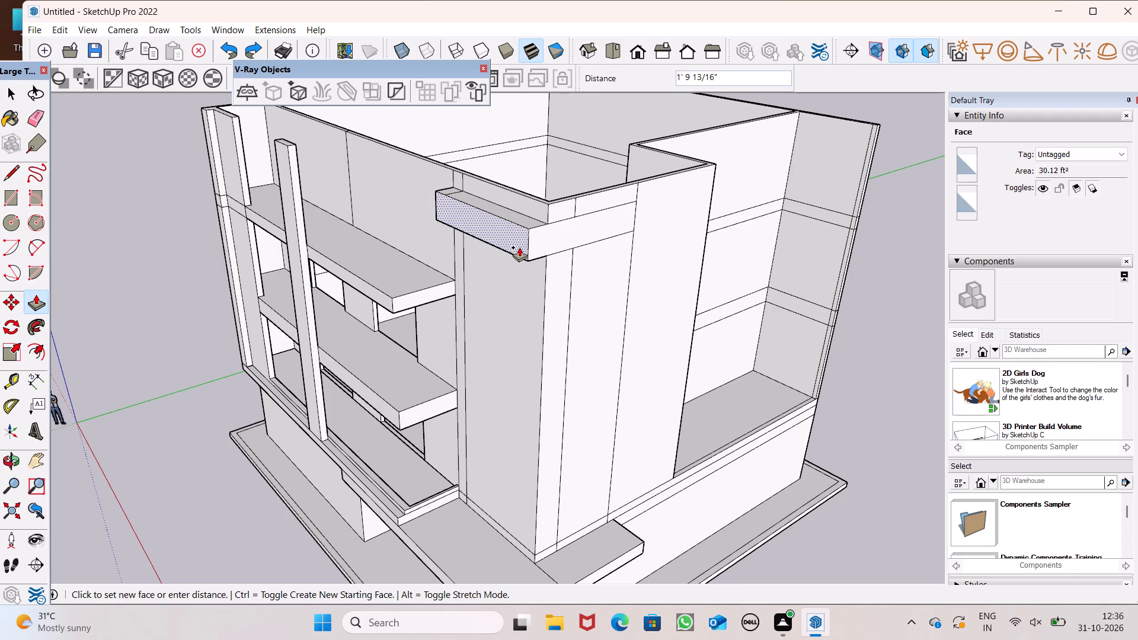
{"action": "left_click_drag", "start_coordinate": [519, 247], "coordinate": [520, 247]}
Push/pull the side band's face outward about 1' 7 1/16" at the same building corner.
{"action": "middle_click_drag", "start_coordinate": [556, 281], "coordinate": [560, 360]}
{"action": "scroll", "coordinate": [540, 323], "scroll_direction": "up", "scroll_amount": 2}
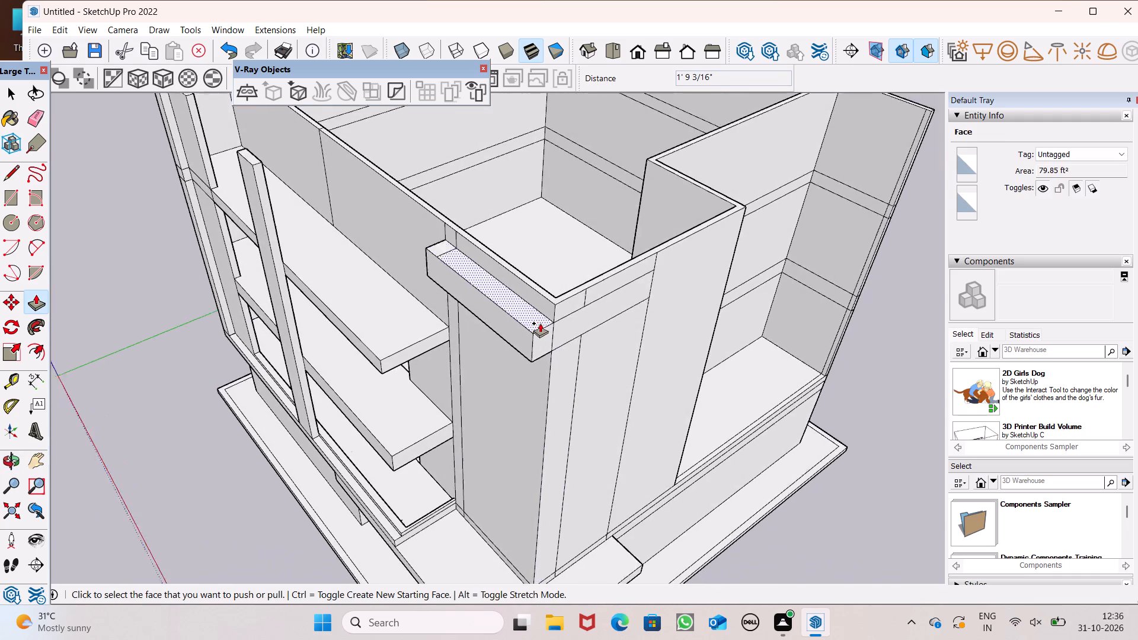
{"action": "scroll", "coordinate": [540, 323], "scroll_direction": "up", "scroll_amount": 7}
{"action": "left_click_drag", "start_coordinate": [580, 351], "coordinate": [592, 393]}
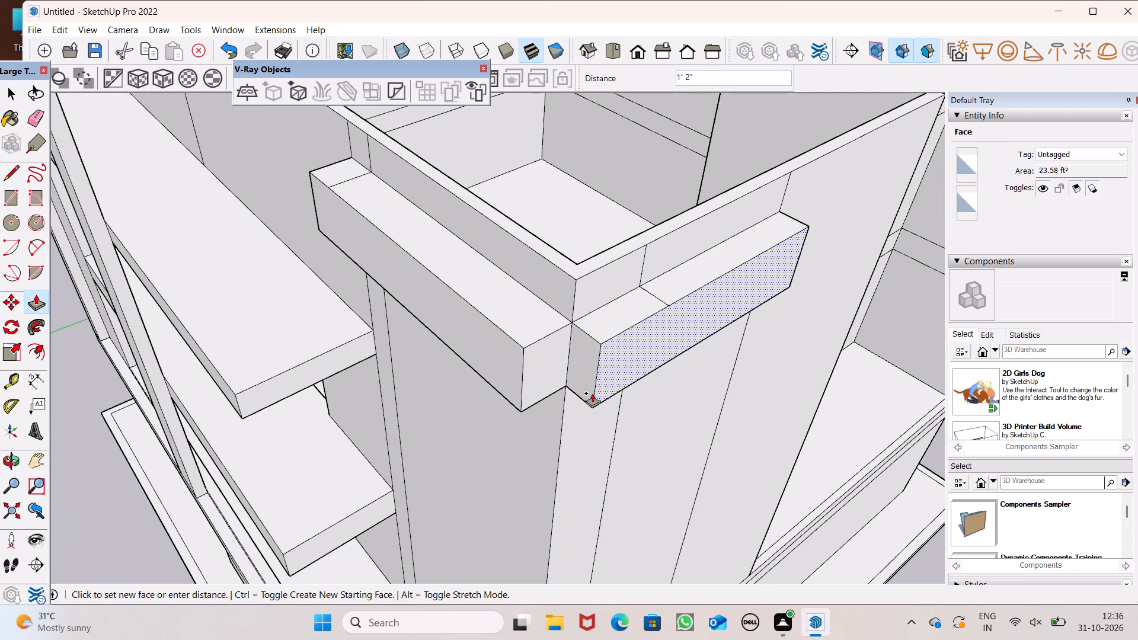
{"action": "left_click_drag", "start_coordinate": [592, 393], "coordinate": [593, 412]}
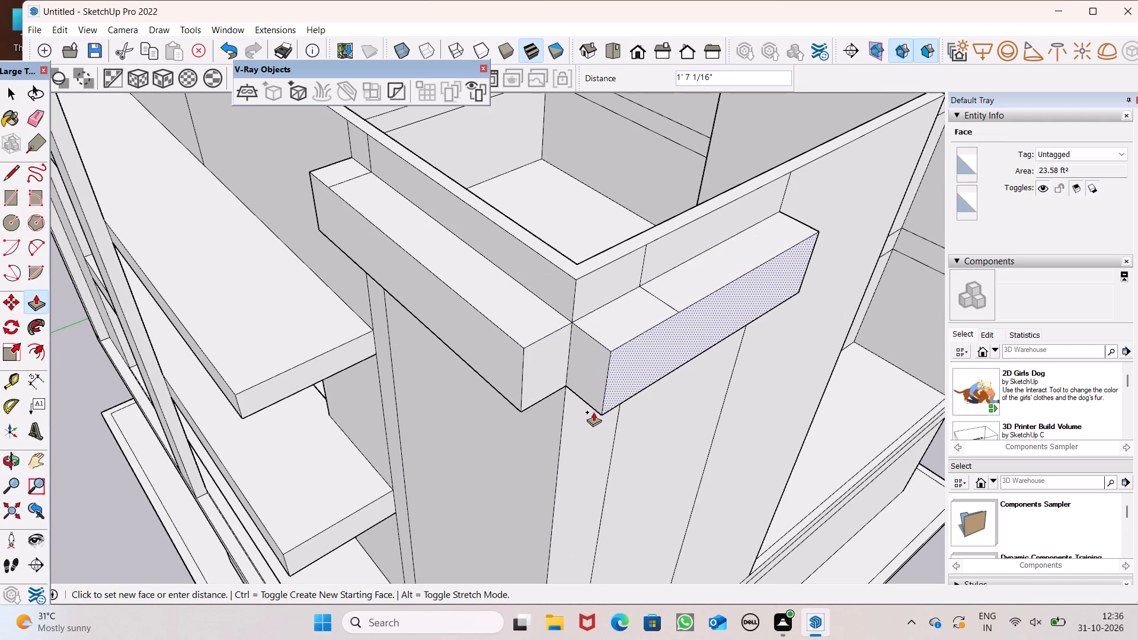
{"action": "left_click_drag", "start_coordinate": [593, 412], "coordinate": [593, 411]}
Extend the front band's end face about 1' 7 1/16" to align with the side band's outer face, closing the corner.
{"action": "left_click_drag", "start_coordinate": [555, 364], "coordinate": [611, 354]}
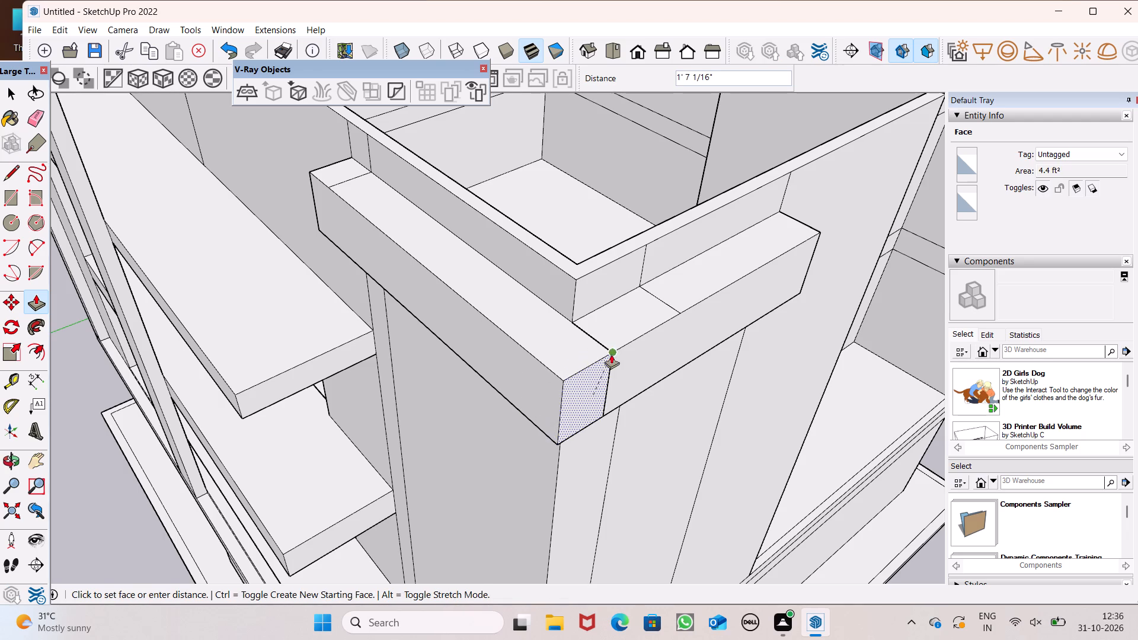
{"action": "left_click_drag", "start_coordinate": [611, 354], "coordinate": [613, 347]}
{"action": "scroll", "coordinate": [528, 280], "scroll_direction": "down", "scroll_amount": 7}
{"action": "middle_click_drag", "start_coordinate": [532, 323], "coordinate": [577, 347]}
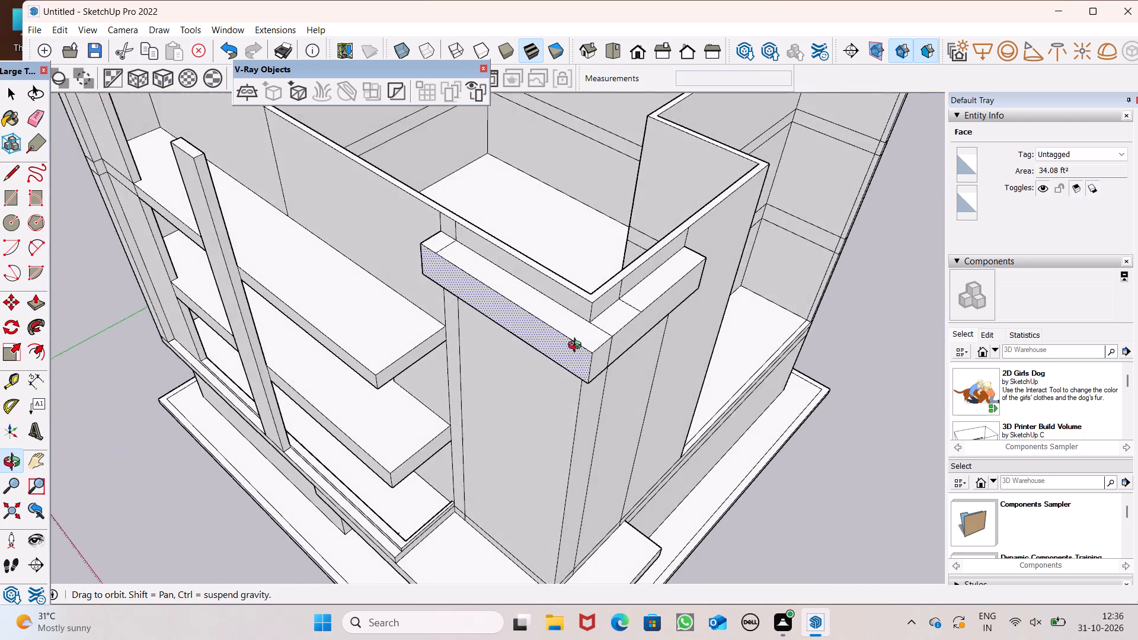
Erase the leftover seam lines on the top face of the projecting corner band.
{"action": "middle_click_drag", "start_coordinate": [577, 347], "coordinate": [417, 100]}
{"action": "scroll", "coordinate": [417, 100], "scroll_direction": "up", "scroll_amount": 1}
{"action": "scroll", "coordinate": [458, 240], "scroll_direction": "down", "scroll_amount": 2}
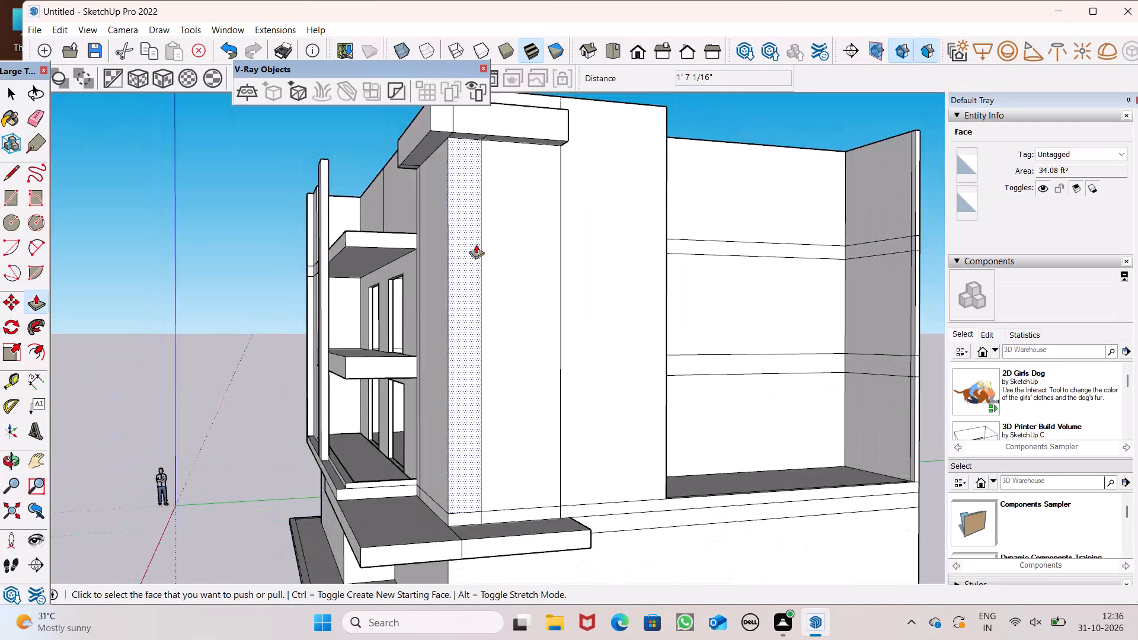
{"action": "middle_click_drag", "start_coordinate": [613, 121], "coordinate": [717, 456]}
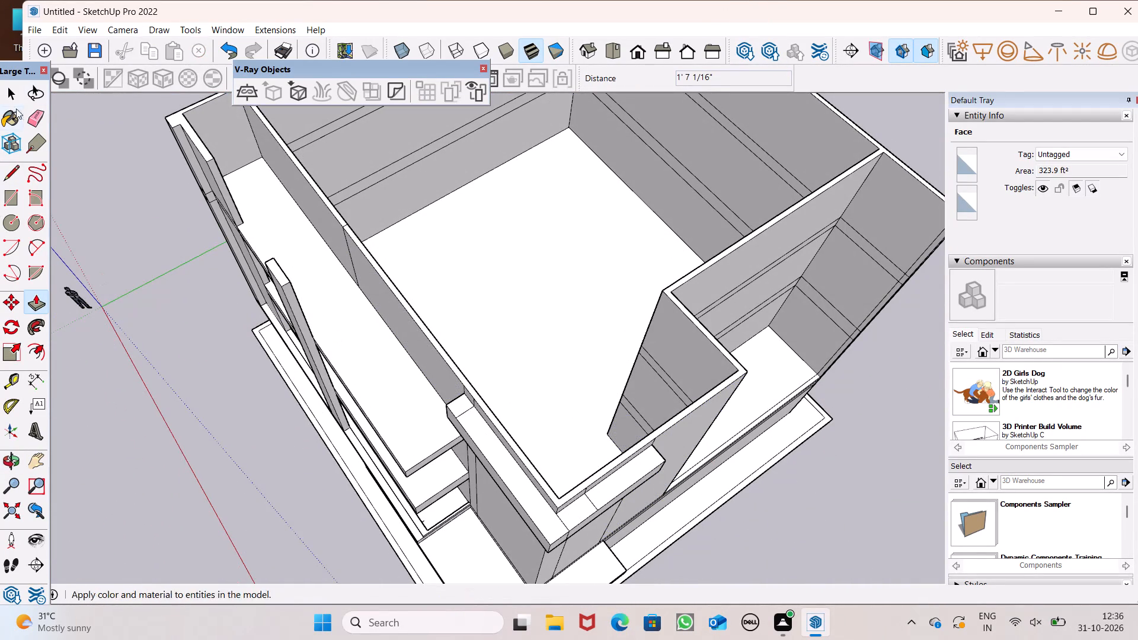
{"action": "left_click", "coordinate": [37, 117]}
{"action": "scroll", "coordinate": [388, 434], "scroll_direction": "up", "scroll_amount": 6}
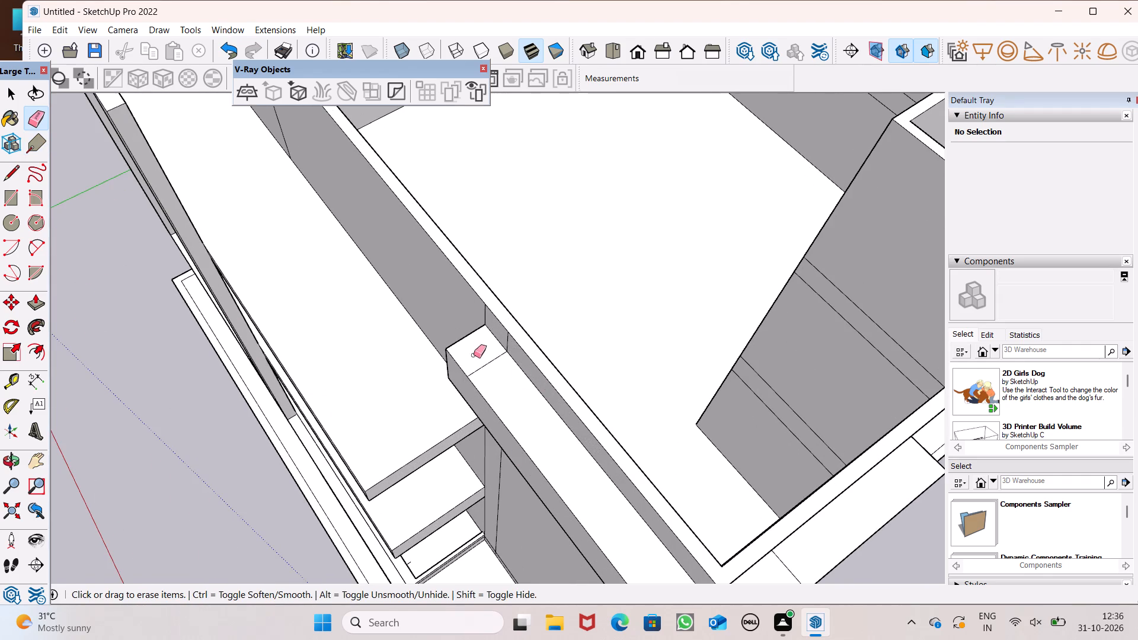
{"action": "left_click_drag", "start_coordinate": [474, 356], "coordinate": [488, 366]}
{"action": "scroll", "coordinate": [423, 220], "scroll_direction": "down", "scroll_amount": 6}
{"action": "scroll", "coordinate": [593, 476], "scroll_direction": "up", "scroll_amount": 8}
{"action": "left_click_drag", "start_coordinate": [616, 394], "coordinate": [610, 404]}
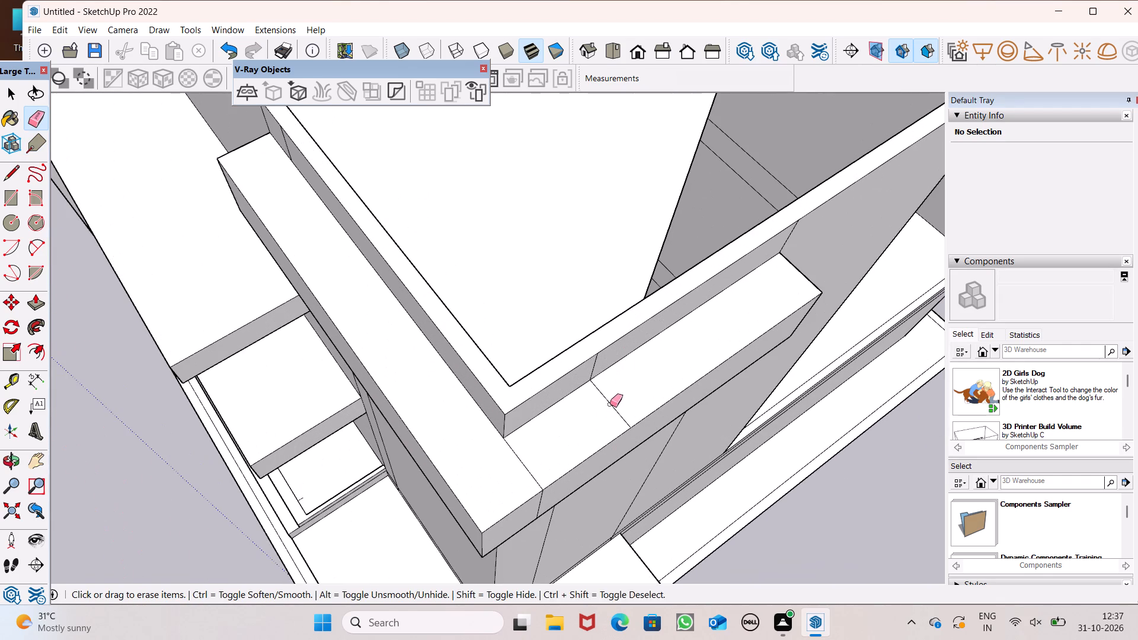
{"action": "left_click_drag", "start_coordinate": [610, 404], "coordinate": [608, 404]}
{"action": "left_click_drag", "start_coordinate": [571, 433], "coordinate": [523, 466]}
Erase the vertical seam line on the outer side face of the corner band.
{"action": "scroll", "coordinate": [561, 327], "scroll_direction": "down", "scroll_amount": 4}
{"action": "middle_click_drag", "start_coordinate": [583, 414], "coordinate": [548, 190]}
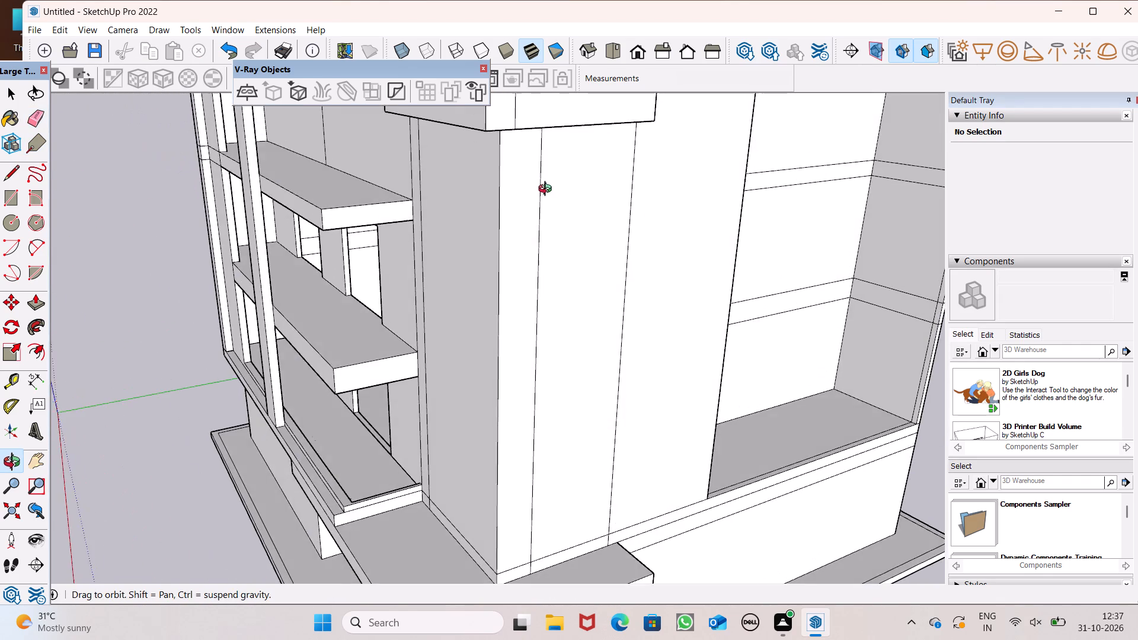
{"action": "middle_click_drag", "start_coordinate": [548, 190], "coordinate": [546, 190]}
{"action": "scroll", "coordinate": [538, 337], "scroll_direction": "down", "scroll_amount": 3}
{"action": "scroll", "coordinate": [510, 215], "scroll_direction": "up", "scroll_amount": 5}
{"action": "left_click_drag", "start_coordinate": [522, 155], "coordinate": [526, 147]}
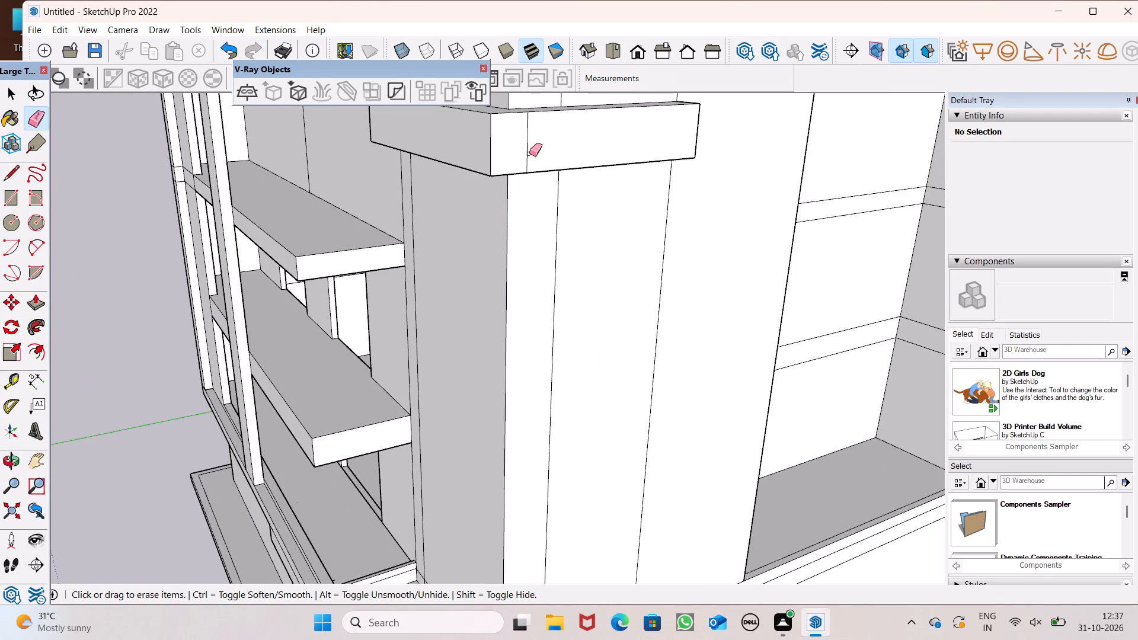
{"action": "left_click_drag", "start_coordinate": [529, 153], "coordinate": [524, 153]}
Erase the leftover seam lines across the underside of the corner band, at its front end and at the corner.
{"action": "scroll", "coordinate": [549, 201], "scroll_direction": "down", "scroll_amount": 2}
{"action": "middle_click_drag", "start_coordinate": [546, 223], "coordinate": [752, 205]}
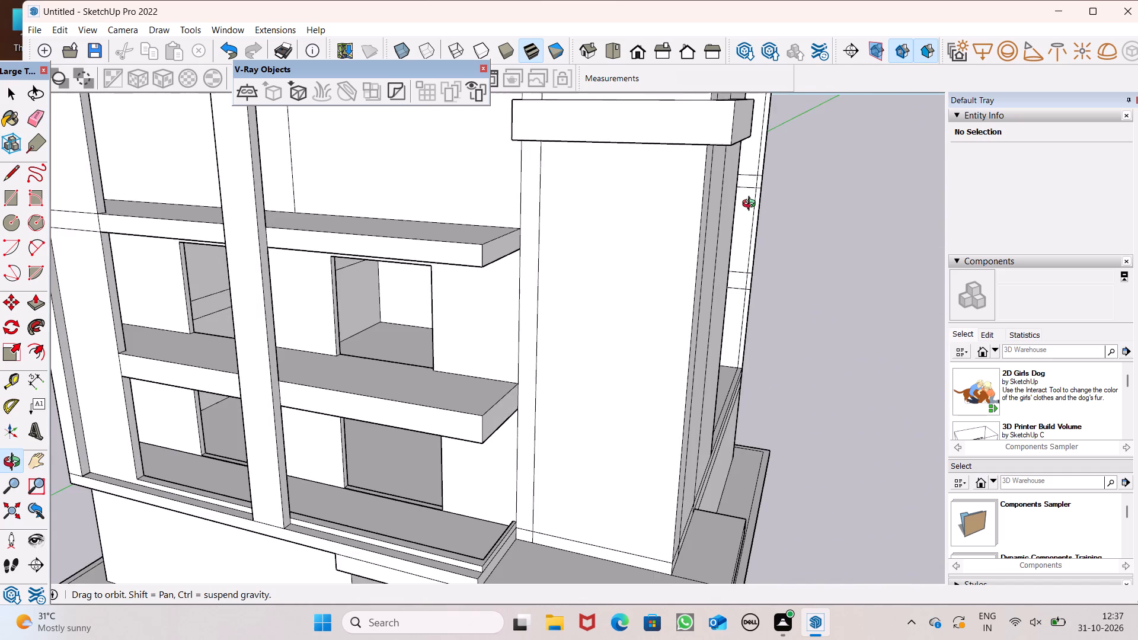
{"action": "middle_click_drag", "start_coordinate": [752, 205], "coordinate": [736, 186]}
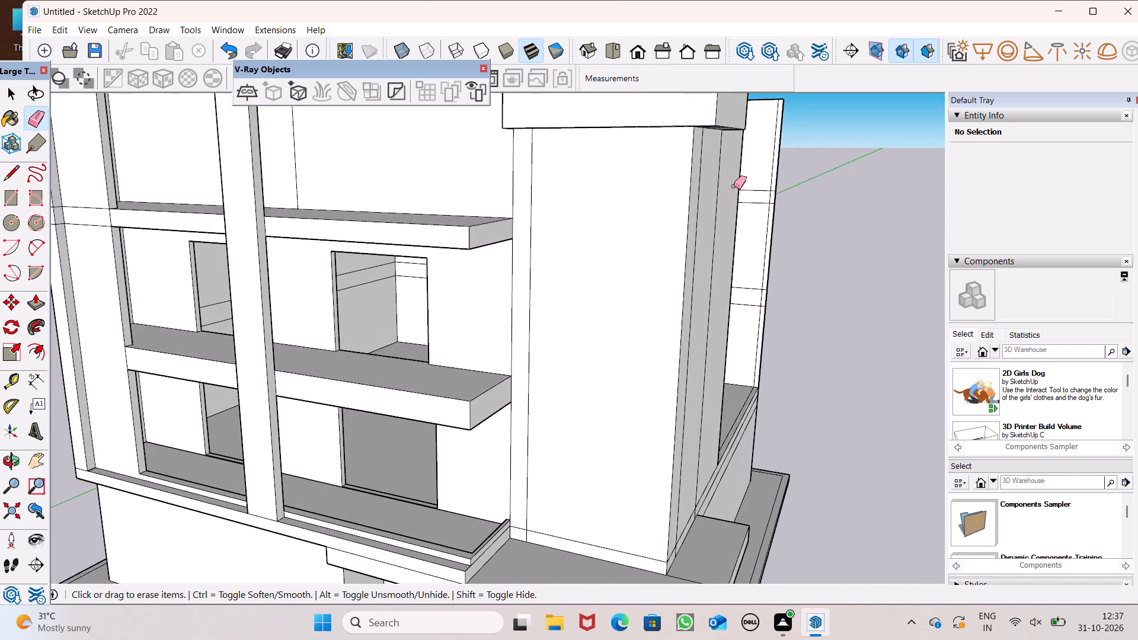
{"action": "middle_click_drag", "start_coordinate": [635, 251], "coordinate": [626, 219]}
{"action": "scroll", "coordinate": [569, 277], "scroll_direction": "down", "scroll_amount": 2}
{"action": "middle_click_drag", "start_coordinate": [593, 313], "coordinate": [616, 255]}
{"action": "scroll", "coordinate": [610, 261], "scroll_direction": "down", "scroll_amount": 4}
{"action": "middle_click_drag", "start_coordinate": [606, 259], "coordinate": [603, 179]}
{"action": "scroll", "coordinate": [582, 155], "scroll_direction": "up", "scroll_amount": 8}
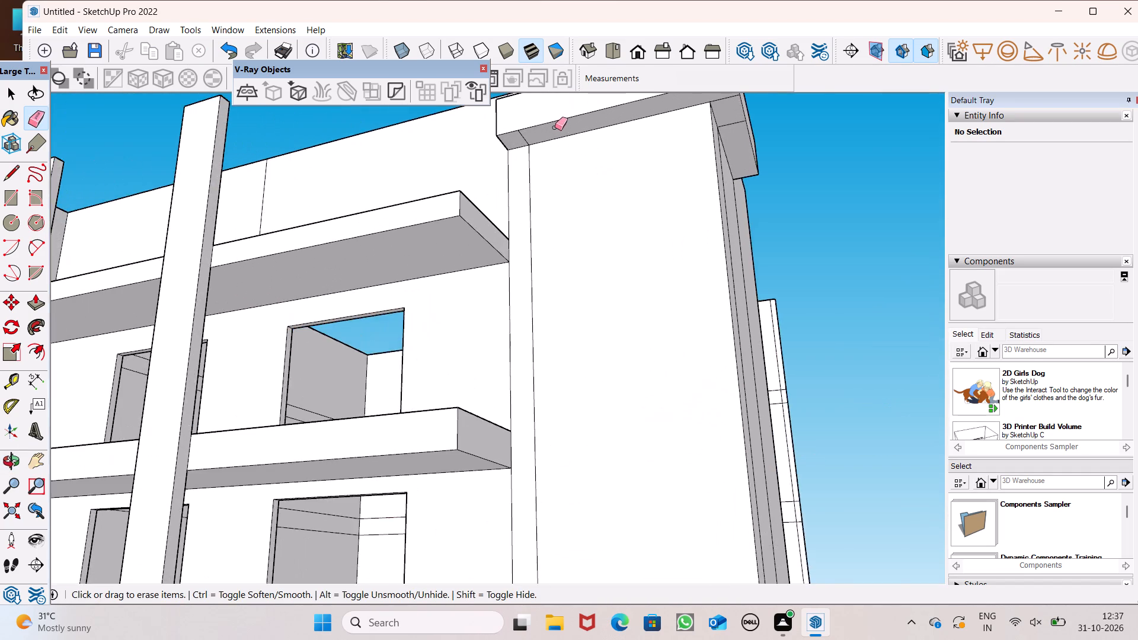
{"action": "scroll", "coordinate": [555, 127], "scroll_direction": "up", "scroll_amount": 5}
{"action": "left_click", "coordinate": [506, 143]}
{"action": "scroll", "coordinate": [542, 174], "scroll_direction": "down", "scroll_amount": 5}
{"action": "middle_click_drag", "start_coordinate": [598, 182], "coordinate": [578, 210]}
{"action": "scroll", "coordinate": [567, 243], "scroll_direction": "down", "scroll_amount": 5}
{"action": "middle_click_drag", "start_coordinate": [575, 270], "coordinate": [519, 225]}
{"action": "scroll", "coordinate": [520, 225], "scroll_direction": "up", "scroll_amount": 1}
{"action": "scroll", "coordinate": [729, 148], "scroll_direction": "up", "scroll_amount": 5}
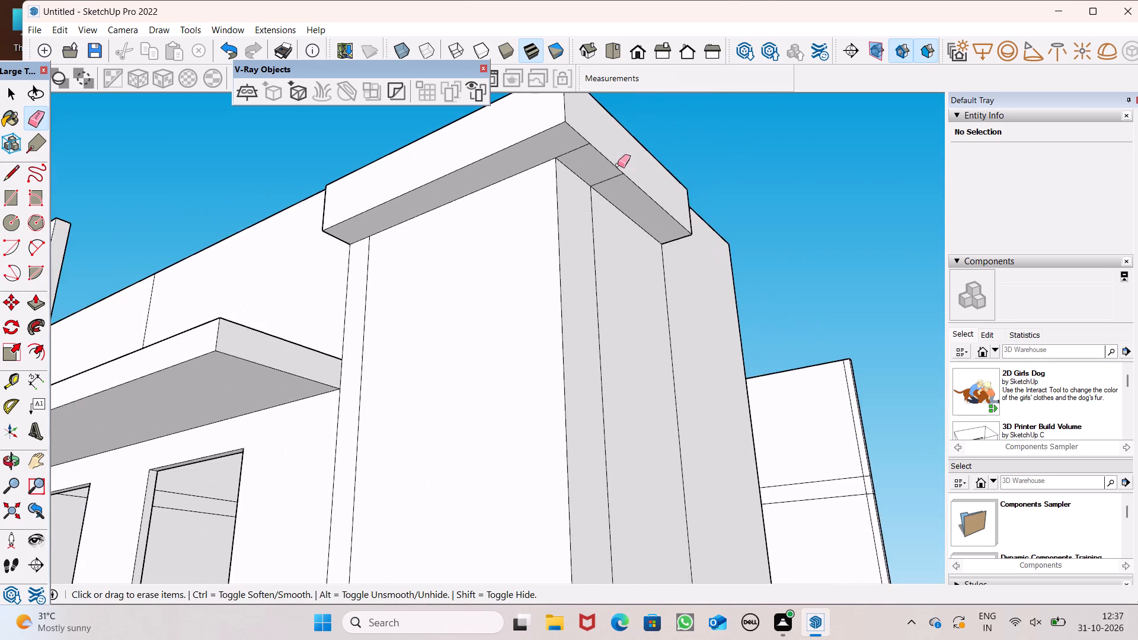
{"action": "scroll", "coordinate": [586, 188], "scroll_direction": "up", "scroll_amount": 5}
{"action": "left_click_drag", "start_coordinate": [557, 126], "coordinate": [626, 180]}
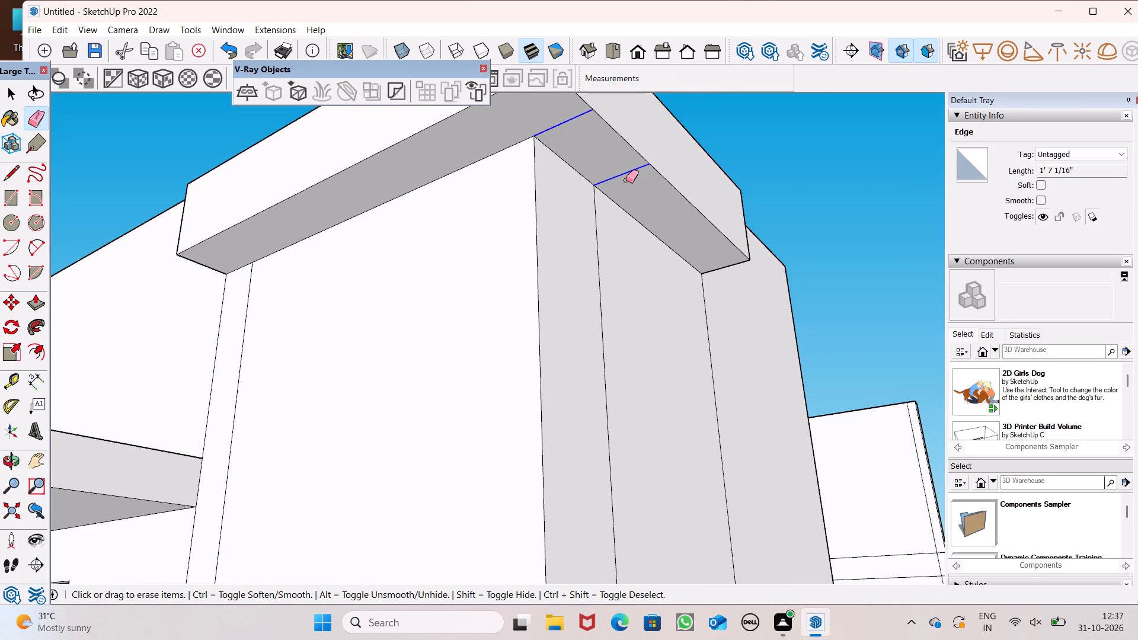
{"action": "left_click_drag", "start_coordinate": [626, 180], "coordinate": [628, 182]}
Push/pull the corner band's front face slightly inward and its side face inward about 4 1/2".
{"action": "scroll", "coordinate": [632, 187], "scroll_direction": "down", "scroll_amount": 6}
{"action": "middle_click_drag", "start_coordinate": [633, 218], "coordinate": [702, 502]}
{"action": "scroll", "coordinate": [702, 504], "scroll_direction": "up", "scroll_amount": 1}
{"action": "scroll", "coordinate": [522, 360], "scroll_direction": "down", "scroll_amount": 4}
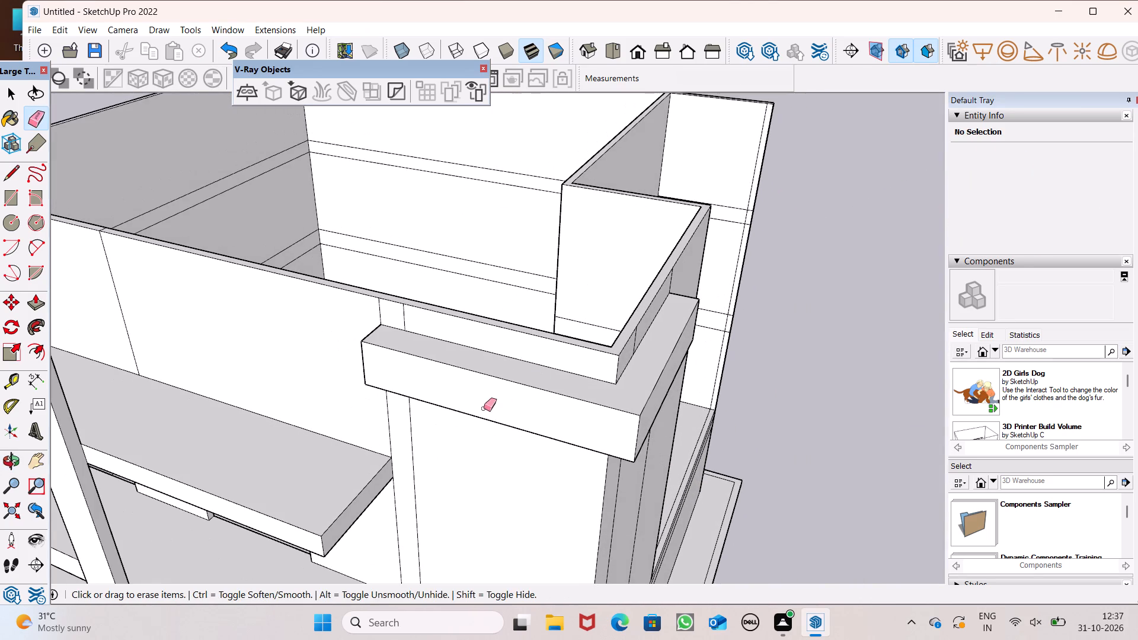
{"action": "left_click", "coordinate": [39, 302]}
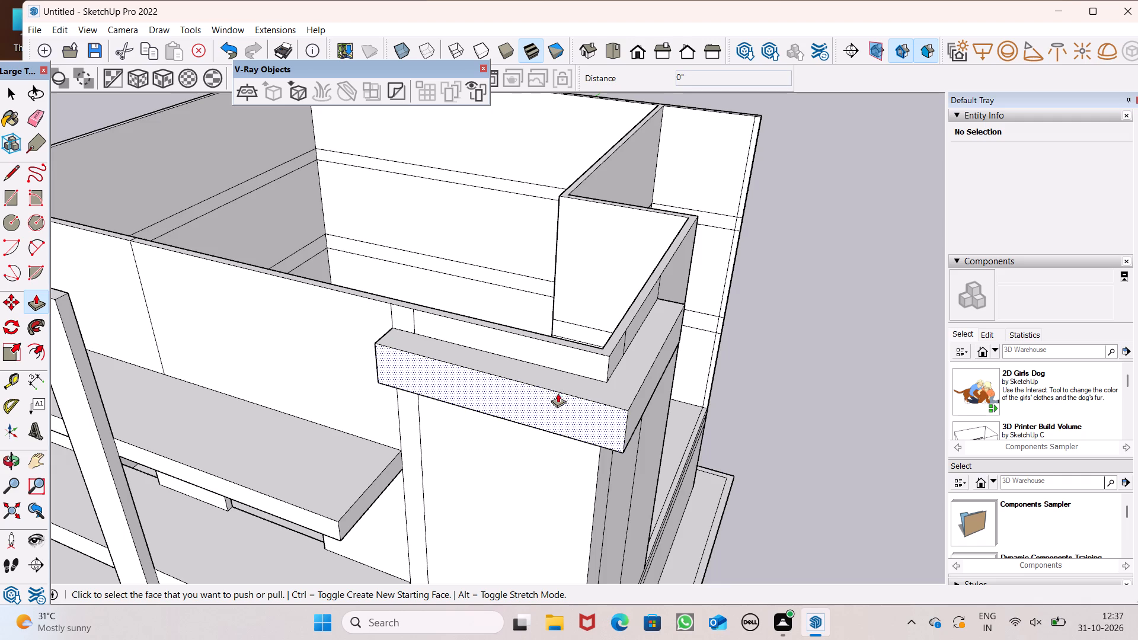
{"action": "scroll", "coordinate": [510, 369], "scroll_direction": "down", "scroll_amount": 5}
{"action": "middle_click_drag", "start_coordinate": [541, 388], "coordinate": [532, 472]}
{"action": "scroll", "coordinate": [576, 485], "scroll_direction": "up", "scroll_amount": 6}
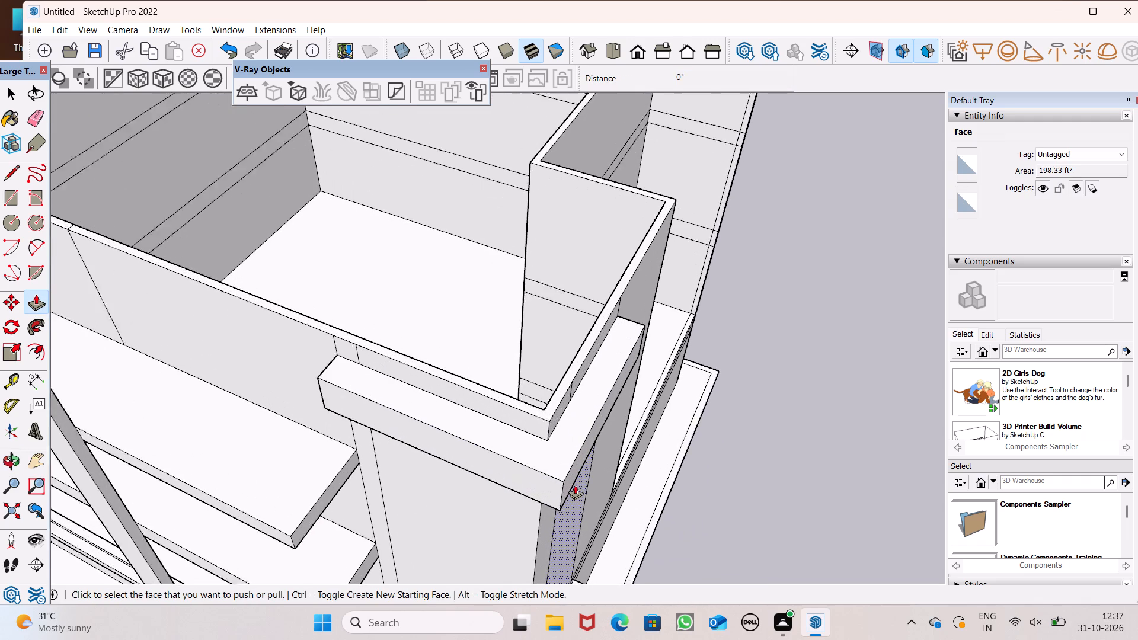
{"action": "scroll", "coordinate": [575, 485], "scroll_direction": "up", "scroll_amount": 1}
{"action": "left_click_drag", "start_coordinate": [528, 483], "coordinate": [528, 476]}
{"action": "left_click_drag", "start_coordinate": [581, 466], "coordinate": [571, 468]}
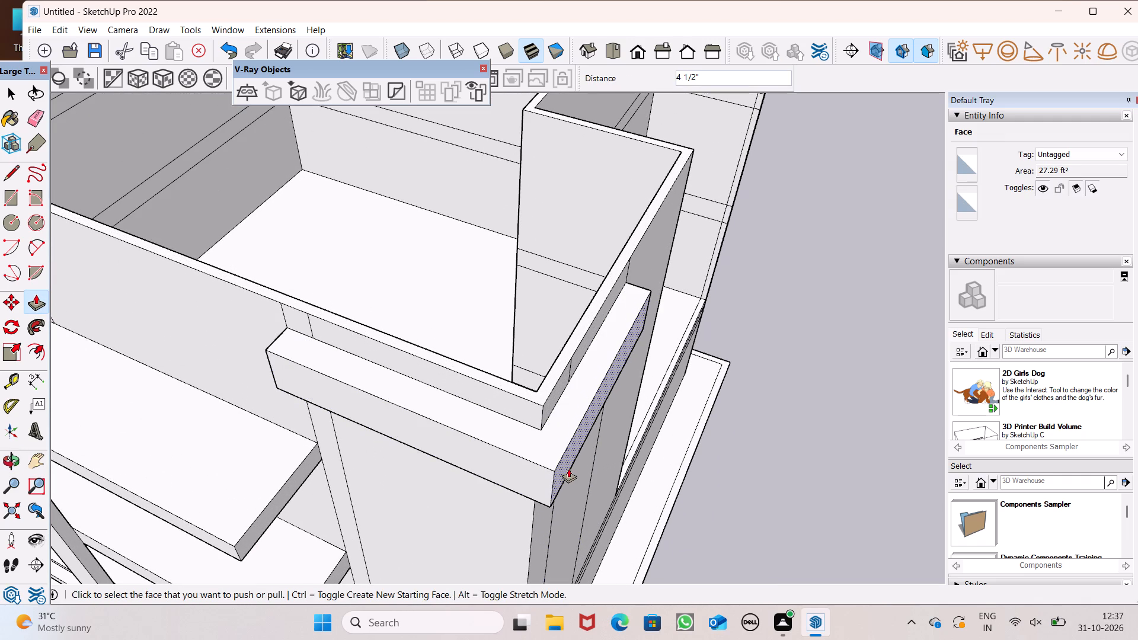
Push the corner band's front face inward again about 4 3/8" and its side face about 4 1/4".
{"action": "left_click_drag", "start_coordinate": [501, 478], "coordinate": [512, 472]}
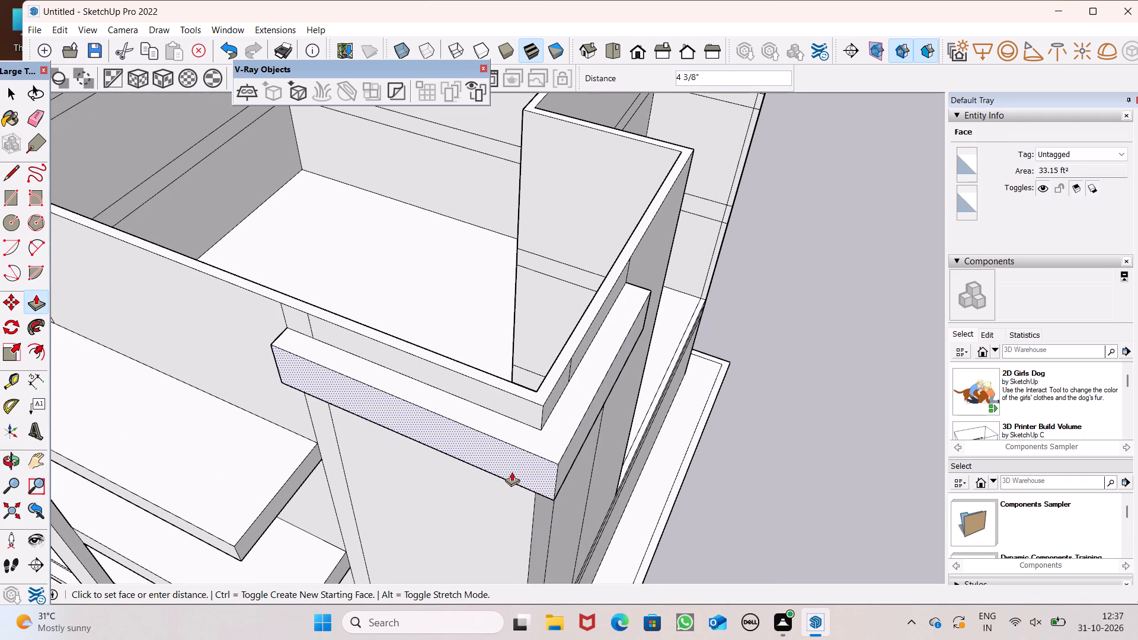
{"action": "left_click_drag", "start_coordinate": [512, 472], "coordinate": [512, 471]}
{"action": "left_click_drag", "start_coordinate": [581, 439], "coordinate": [579, 438]}
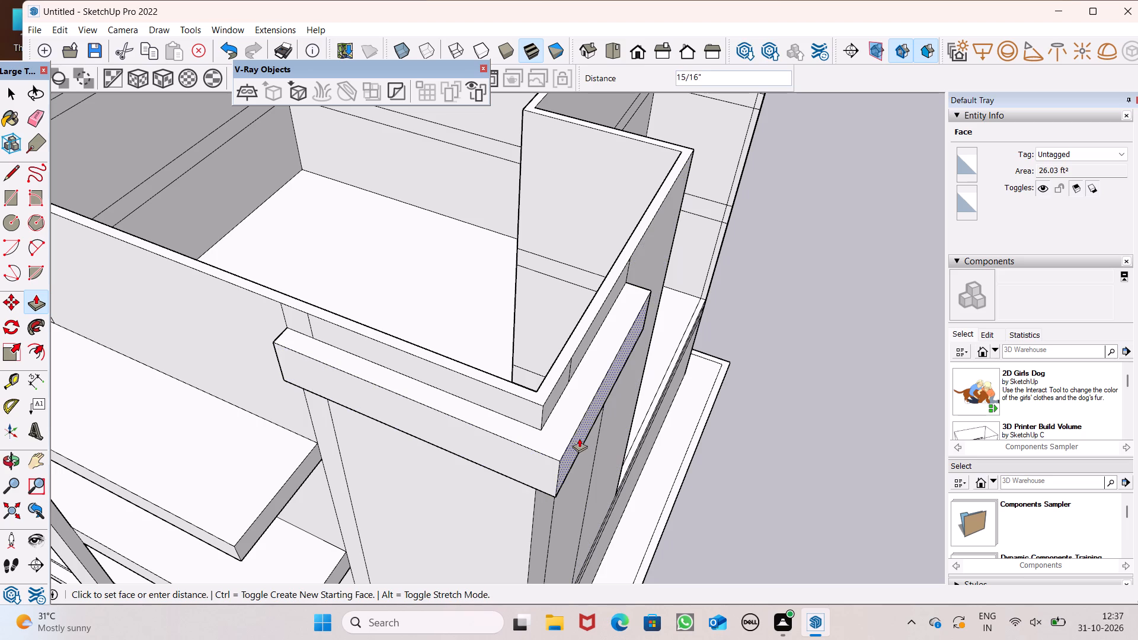
{"action": "left_click_drag", "start_coordinate": [579, 438], "coordinate": [572, 437]}
Push/pull the narrow vertical strip at the outer edge of the front corner wall outward about 11 3/4".
{"action": "scroll", "coordinate": [536, 370], "scroll_direction": "down", "scroll_amount": 5}
{"action": "scroll", "coordinate": [523, 443], "scroll_direction": "up", "scroll_amount": 1}
{"action": "middle_click_drag", "start_coordinate": [523, 439], "coordinate": [510, 351]}
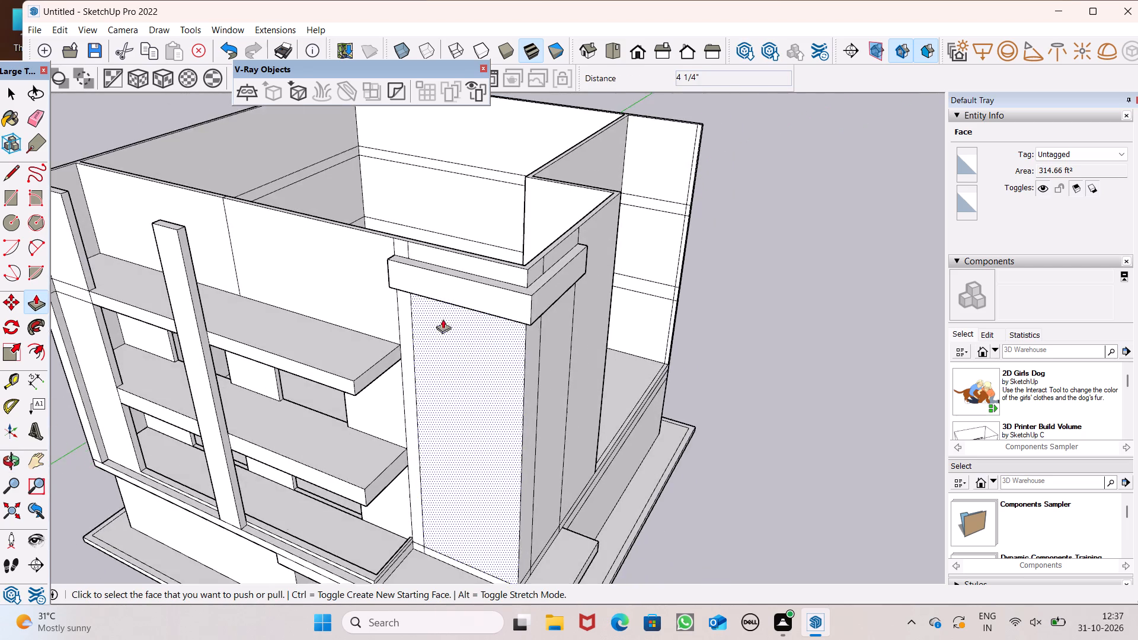
{"action": "scroll", "coordinate": [445, 308], "scroll_direction": "up", "scroll_amount": 6}
{"action": "left_click_drag", "start_coordinate": [374, 304], "coordinate": [357, 293]}
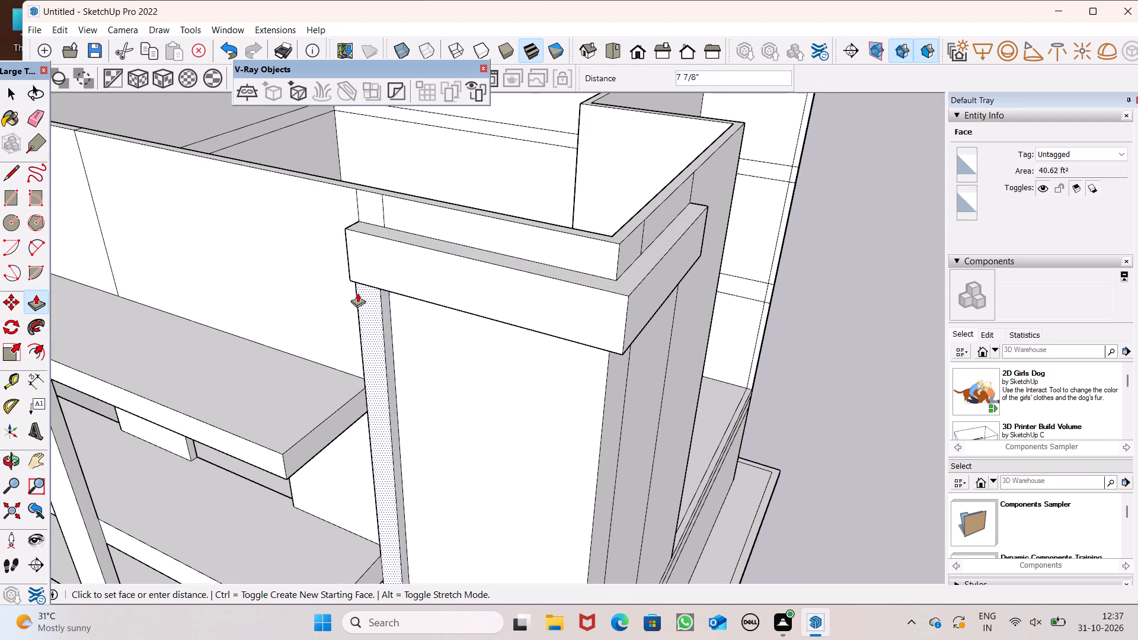
{"action": "left_click_drag", "start_coordinate": [357, 293], "coordinate": [367, 277]}
{"action": "scroll", "coordinate": [360, 270], "scroll_direction": "down", "scroll_amount": 7}
Push/pull the side wall's vertical panel beneath the corner band outward about 10 5/16".
{"action": "middle_click_drag", "start_coordinate": [539, 357], "coordinate": [362, 418]}
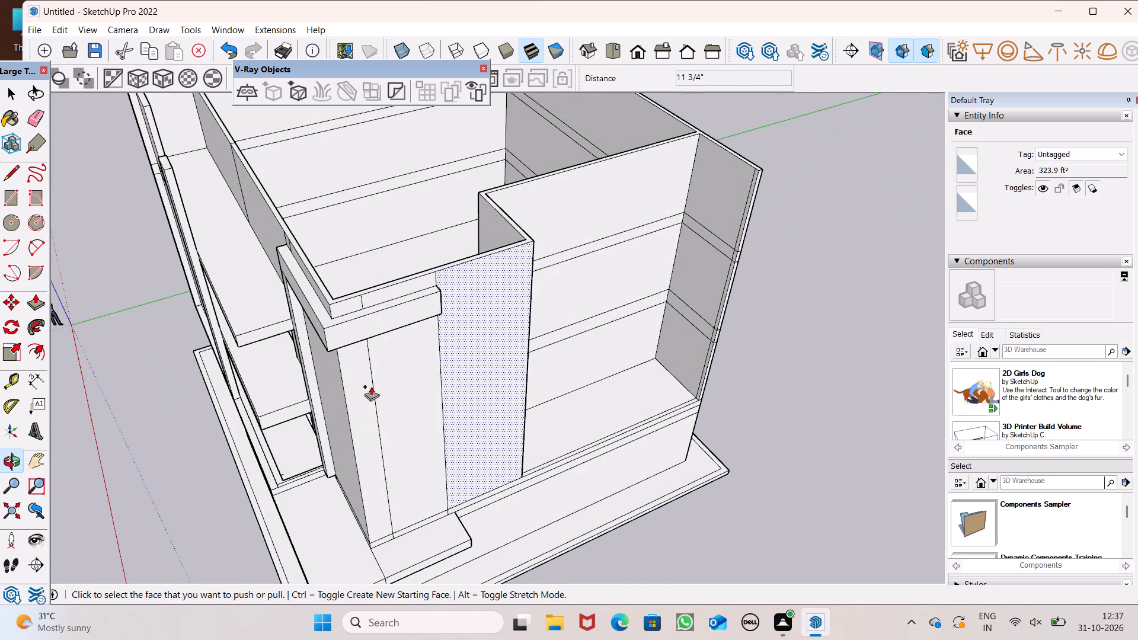
{"action": "left_click_drag", "start_coordinate": [387, 357], "coordinate": [405, 318]}
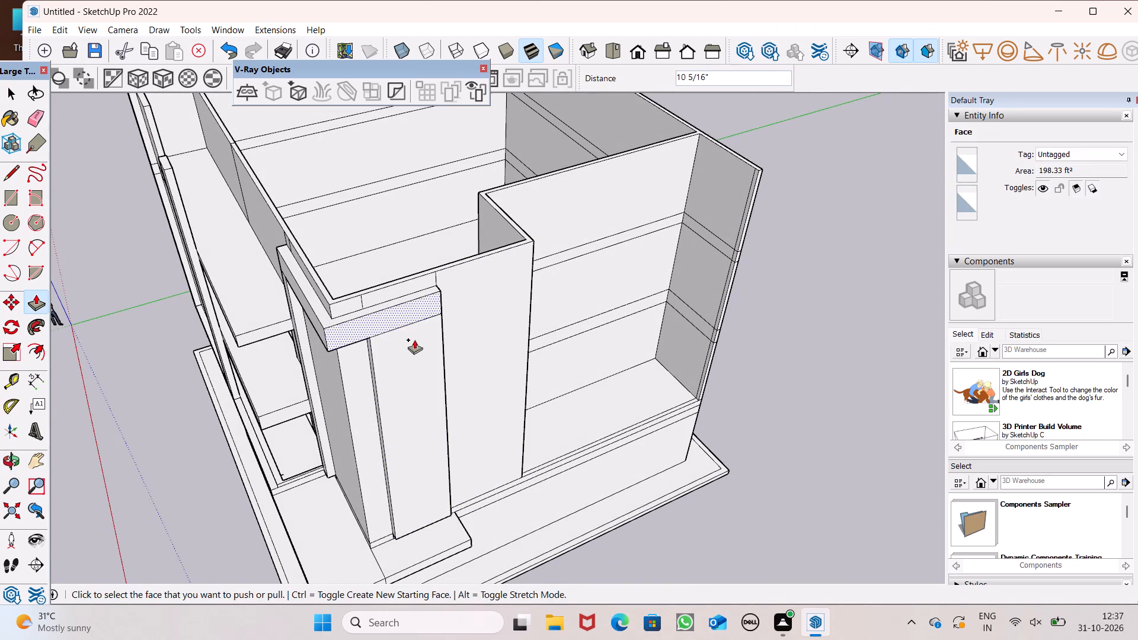
Pull the side wall's vertical panel further outward so it projects past the band's side face.
{"action": "middle_click_drag", "start_coordinate": [433, 348], "coordinate": [541, 207]}
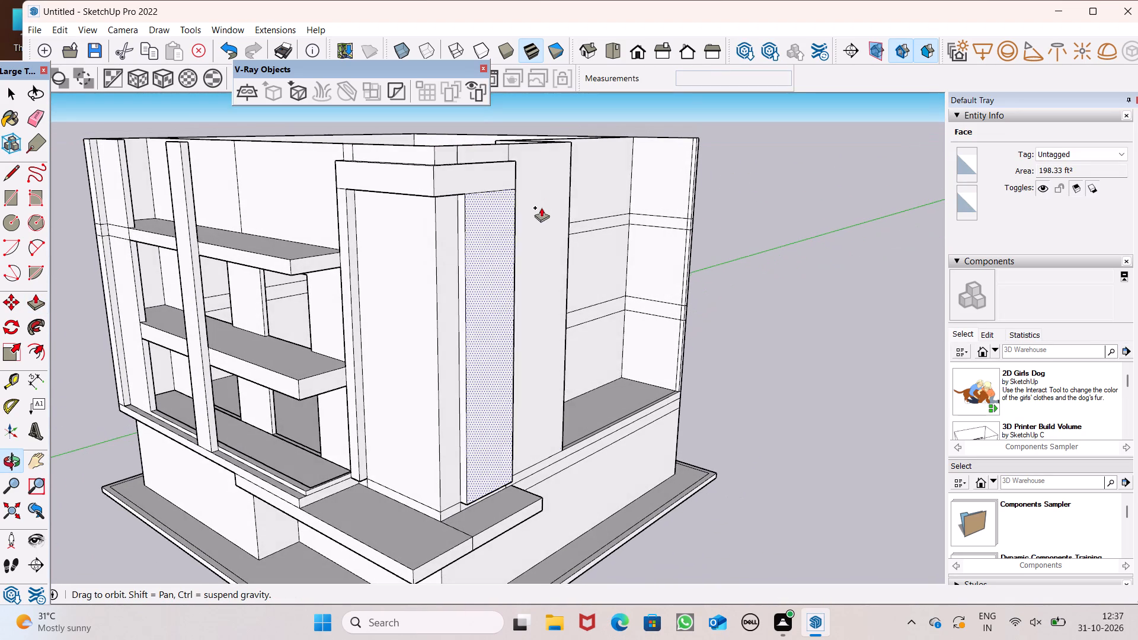
{"action": "scroll", "coordinate": [541, 207], "scroll_direction": "down", "scroll_amount": 1}
{"action": "middle_click_drag", "start_coordinate": [513, 251], "coordinate": [512, 308]}
{"action": "scroll", "coordinate": [481, 234], "scroll_direction": "up", "scroll_amount": 2}
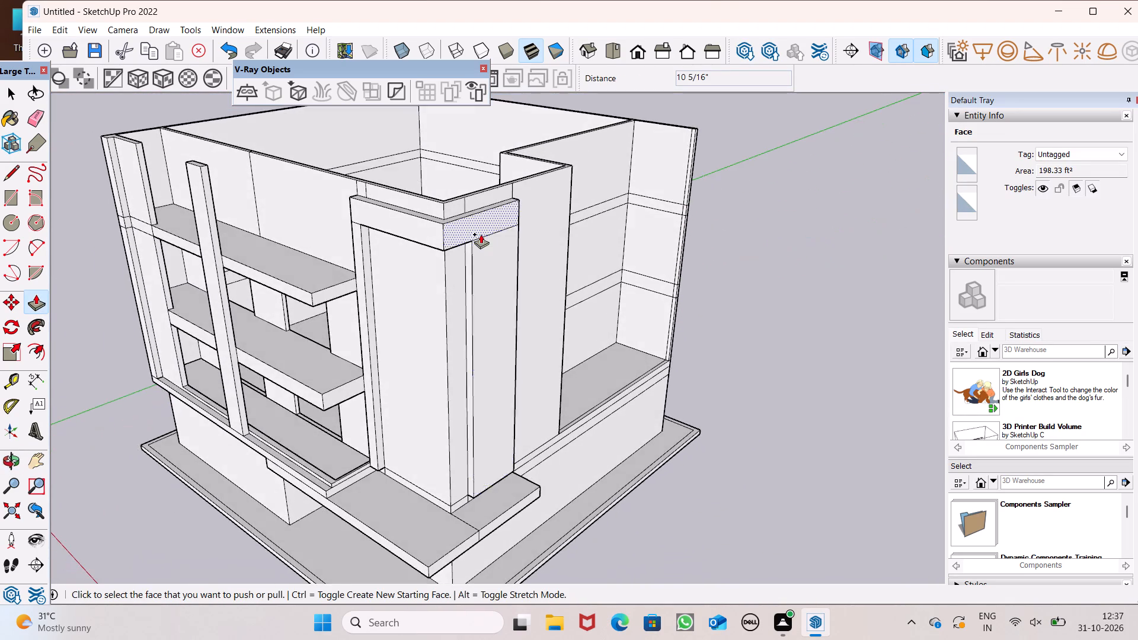
{"action": "scroll", "coordinate": [481, 234], "scroll_direction": "up", "scroll_amount": 6}
{"action": "left_click_drag", "start_coordinate": [491, 265], "coordinate": [513, 266]}
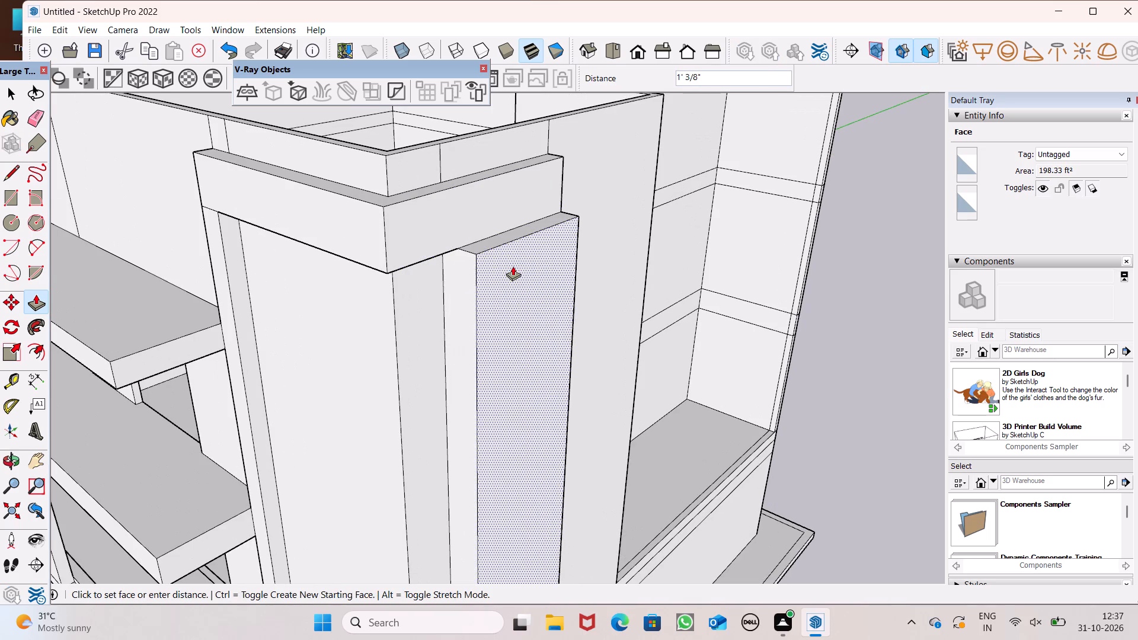
{"action": "left_click_drag", "start_coordinate": [513, 266], "coordinate": [503, 263]}
Push/pull the band's side face outward about 6 1/2" to sit flush with the vertical panel below.
{"action": "middle_click_drag", "start_coordinate": [494, 270], "coordinate": [498, 304]}
{"action": "scroll", "coordinate": [500, 304], "scroll_direction": "up", "scroll_amount": 1}
{"action": "left_click_drag", "start_coordinate": [472, 264], "coordinate": [469, 325]}
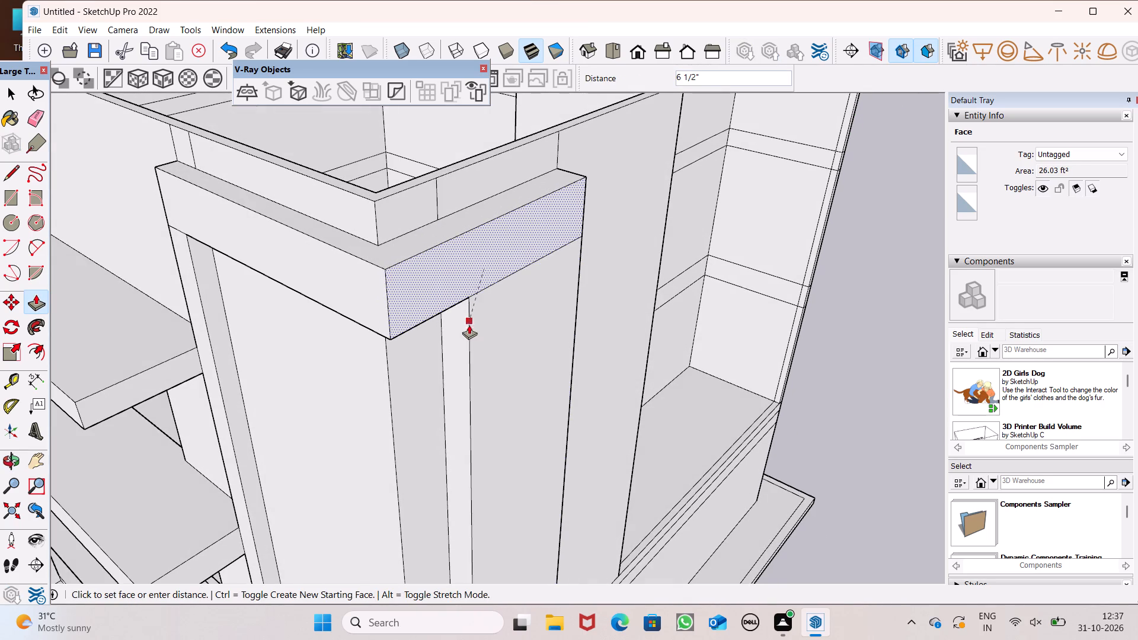
{"action": "left_click_drag", "start_coordinate": [469, 325], "coordinate": [466, 327]}
Push/pull the front wall's narrow vertical strip outward about 1 5/16", and again about 15/16", past the band's front face.
{"action": "scroll", "coordinate": [459, 316], "scroll_direction": "down", "scroll_amount": 5}
{"action": "middle_click_drag", "start_coordinate": [414, 342], "coordinate": [583, 228]}
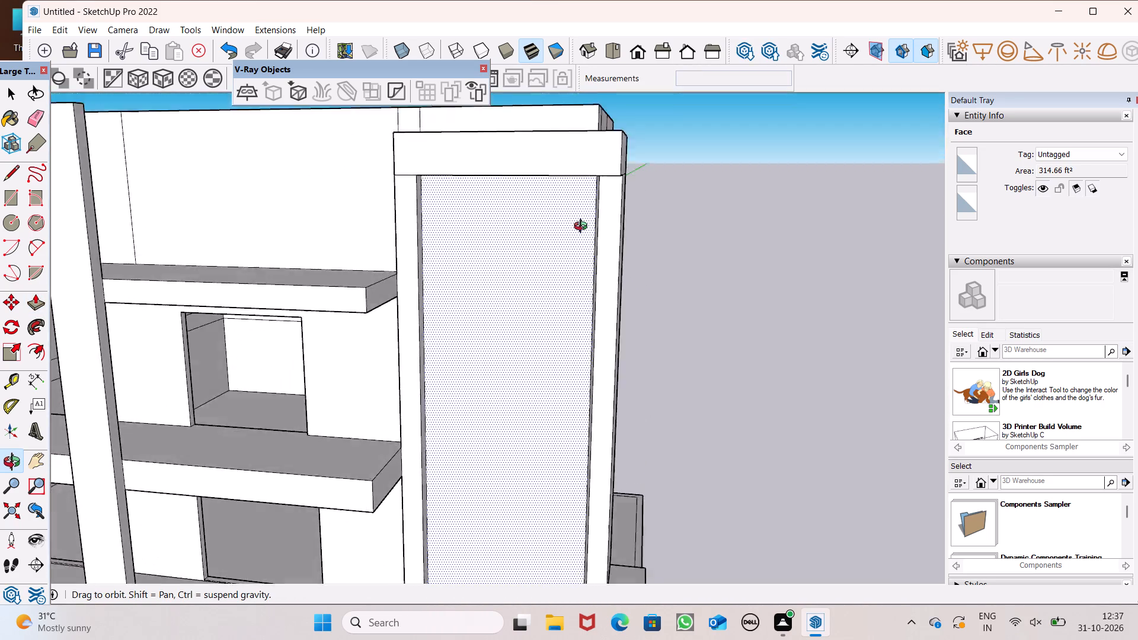
{"action": "middle_click_drag", "start_coordinate": [583, 228], "coordinate": [582, 321]}
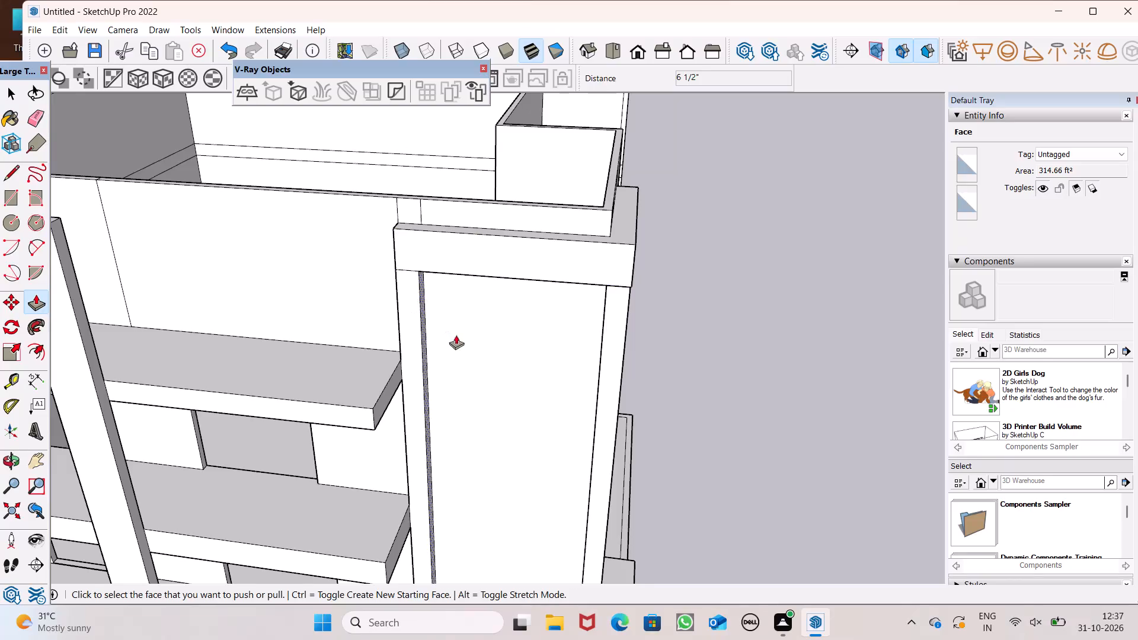
{"action": "middle_click_drag", "start_coordinate": [456, 335], "coordinate": [297, 361]}
{"action": "scroll", "coordinate": [302, 327], "scroll_direction": "up", "scroll_amount": 4}
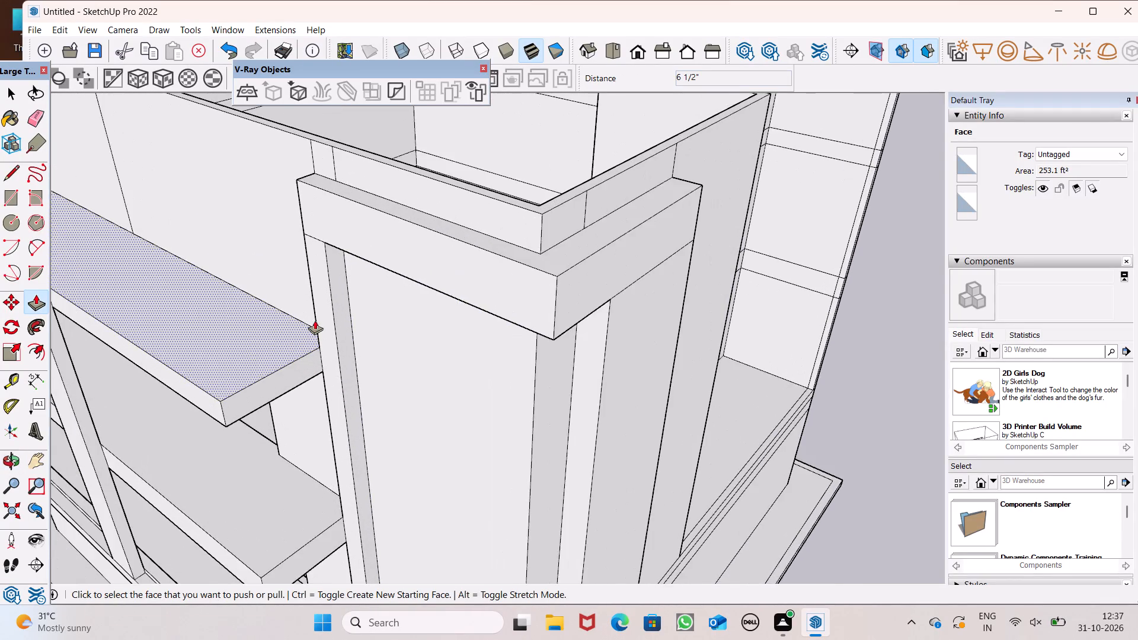
{"action": "left_click", "coordinate": [317, 319]}
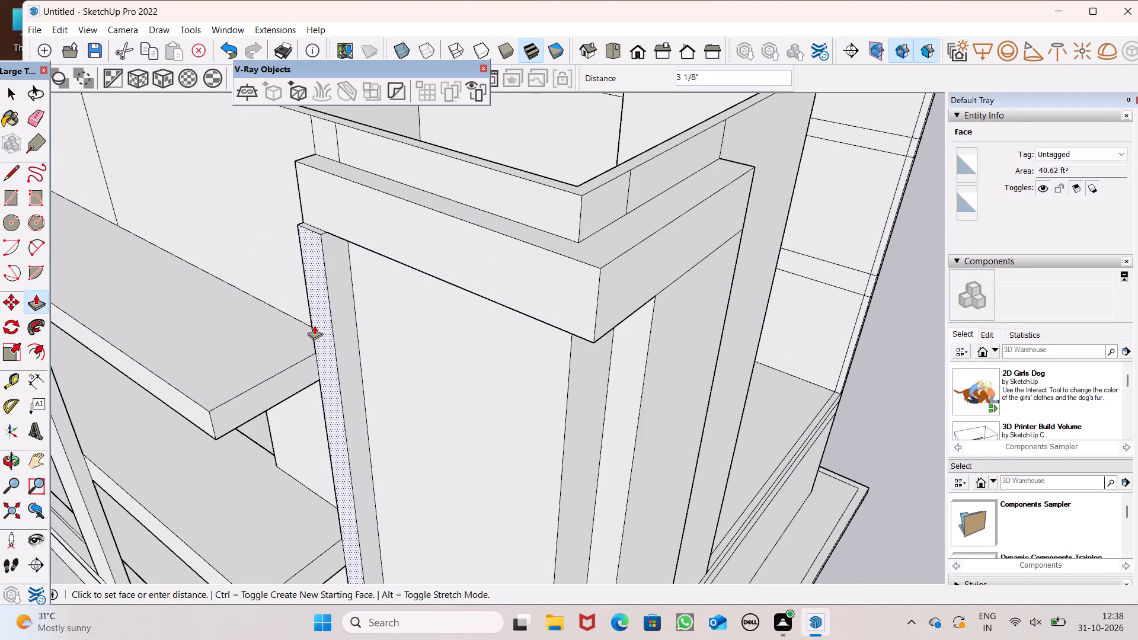
{"action": "middle_click_drag", "start_coordinate": [397, 373], "coordinate": [348, 379]}
{"action": "scroll", "coordinate": [347, 373], "scroll_direction": "up", "scroll_amount": 1}
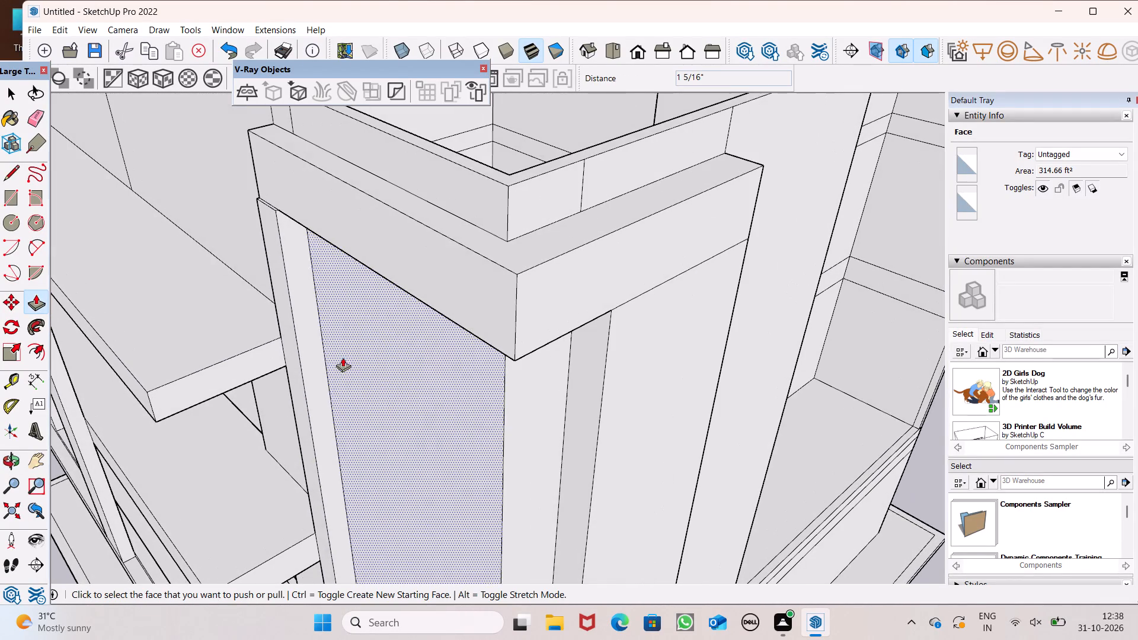
{"action": "scroll", "coordinate": [263, 239], "scroll_direction": "up", "scroll_amount": 4}
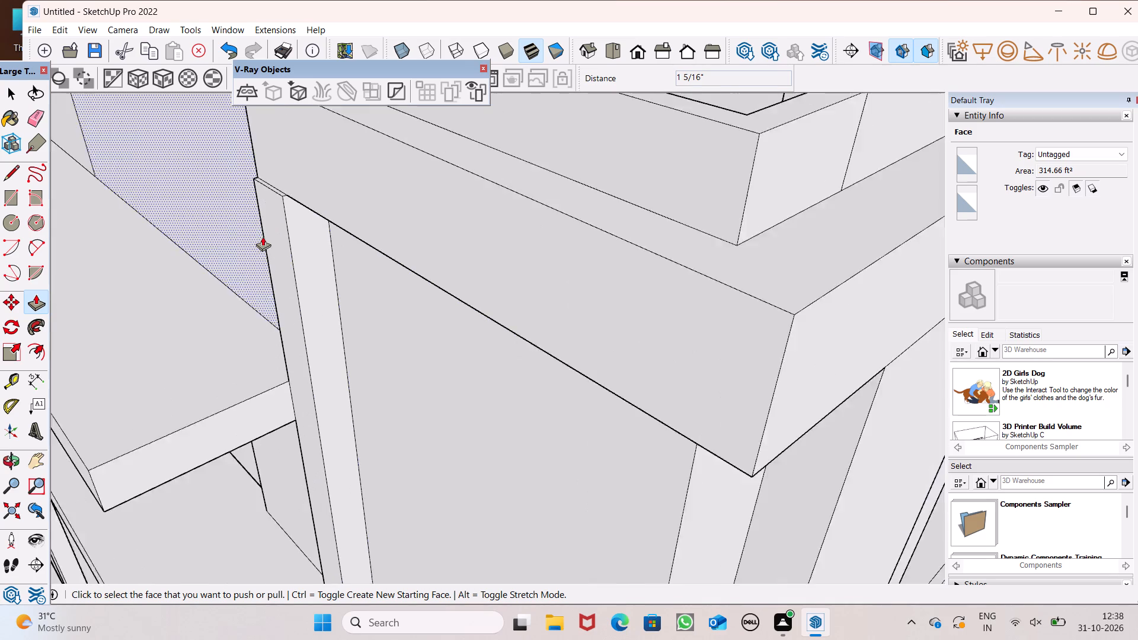
{"action": "scroll", "coordinate": [263, 236], "scroll_direction": "up", "scroll_amount": 2}
{"action": "left_click_drag", "start_coordinate": [286, 235], "coordinate": [284, 241]}
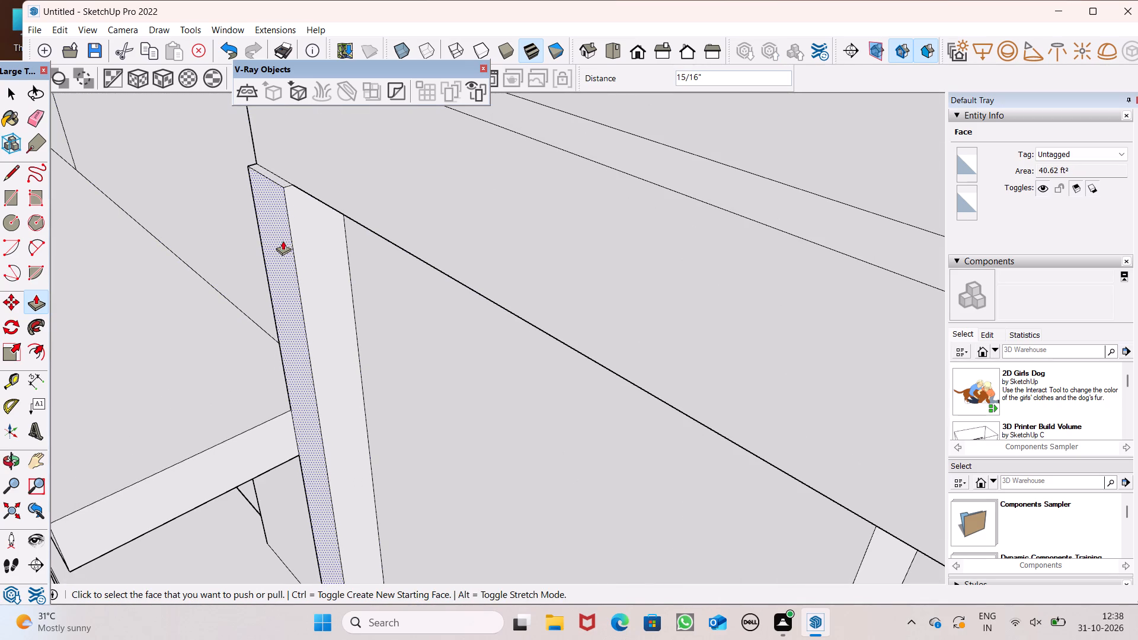
Push/pull the band's front face outward about 2 1/4" to sit flush with the narrow vertical strip.
{"action": "left_click_drag", "start_coordinate": [279, 167], "coordinate": [279, 185]}
{"action": "scroll", "coordinate": [276, 178], "scroll_direction": "down", "scroll_amount": 5}
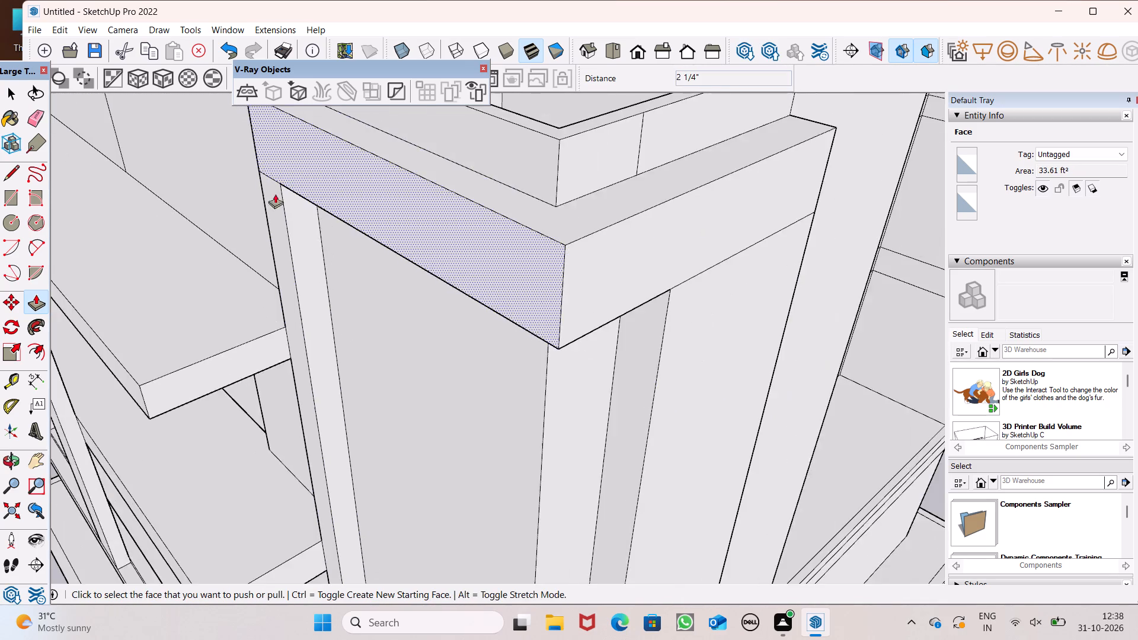
{"action": "scroll", "coordinate": [275, 194], "scroll_direction": "down", "scroll_amount": 7}
{"action": "key", "text": "space"}
{"action": "scroll", "coordinate": [347, 257], "scroll_direction": "down", "scroll_amount": 3}
{"action": "middle_click_drag", "start_coordinate": [367, 260], "coordinate": [501, 158]}
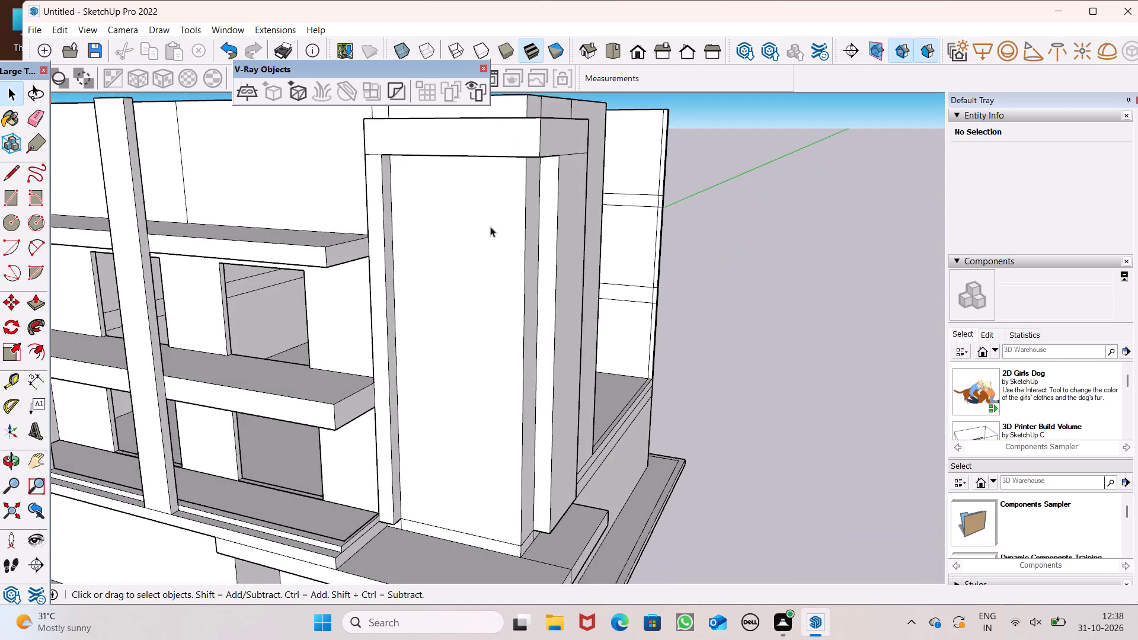
{"action": "scroll", "coordinate": [469, 286], "scroll_direction": "down", "scroll_amount": 2}
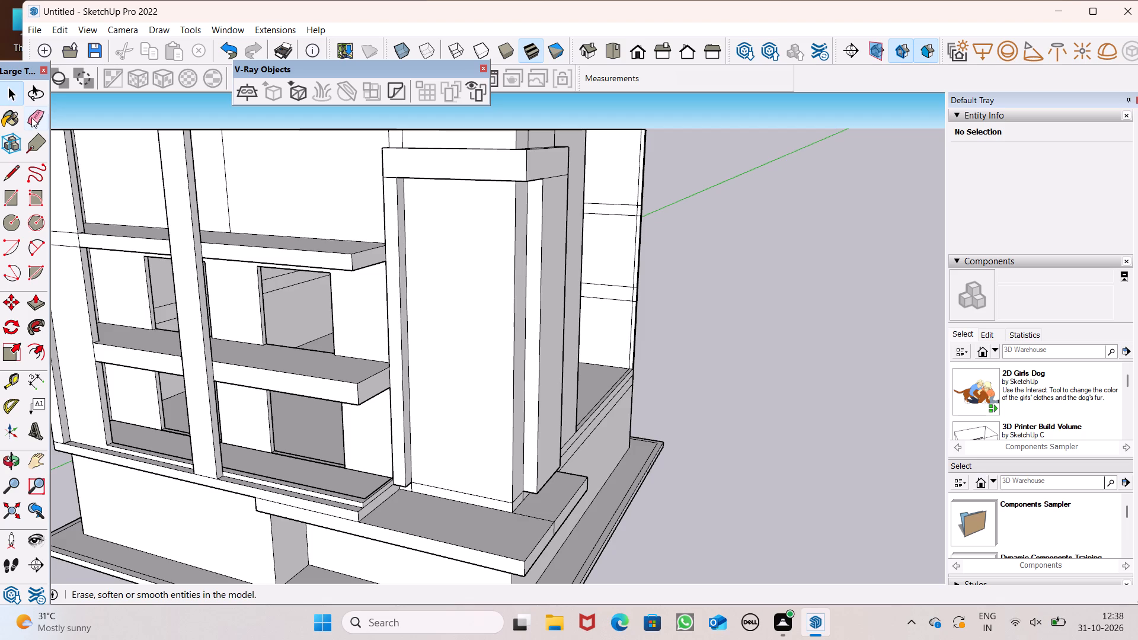
Erase the seam lines where the corner frame's top band meets the front vertical strip and the side vertical panel.
{"action": "left_click", "coordinate": [31, 117]}
{"action": "middle_click_drag", "start_coordinate": [241, 191], "coordinate": [315, 241]}
{"action": "scroll", "coordinate": [450, 192], "scroll_direction": "up", "scroll_amount": 6}
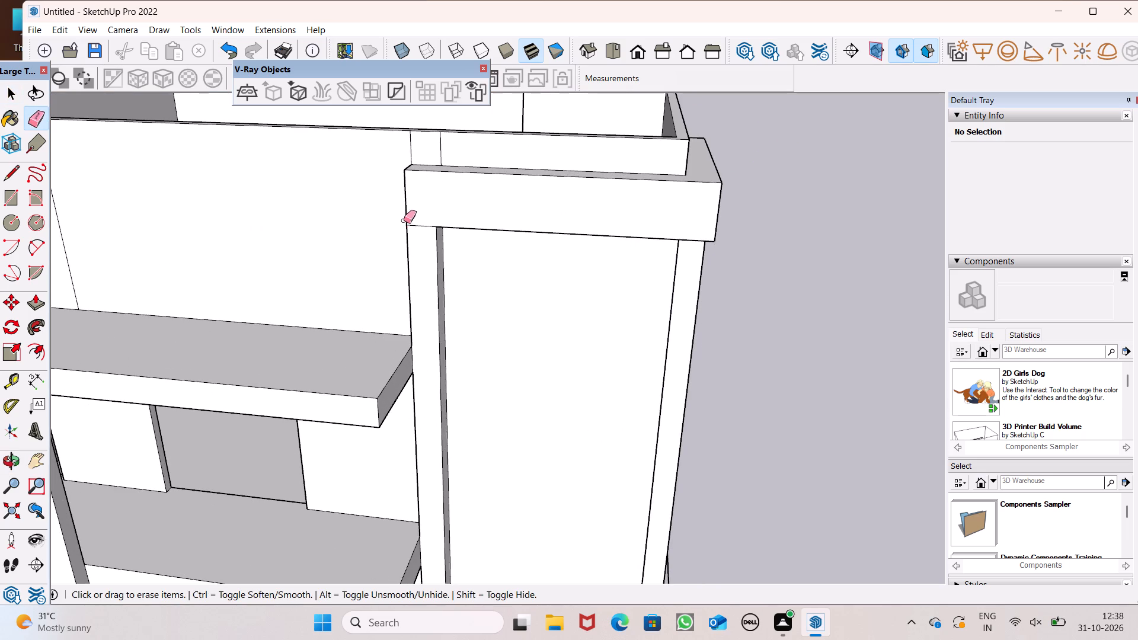
{"action": "left_click_drag", "start_coordinate": [421, 222], "coordinate": [418, 231]}
{"action": "scroll", "coordinate": [417, 231], "scroll_direction": "down", "scroll_amount": 4}
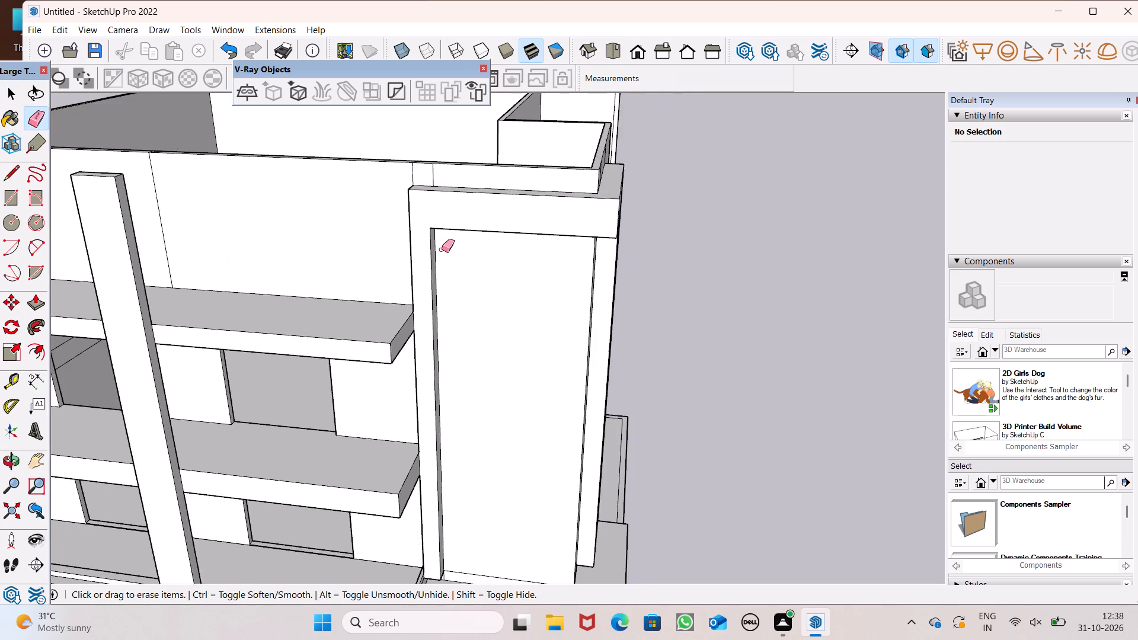
{"action": "middle_click_drag", "start_coordinate": [442, 248], "coordinate": [152, 161]}
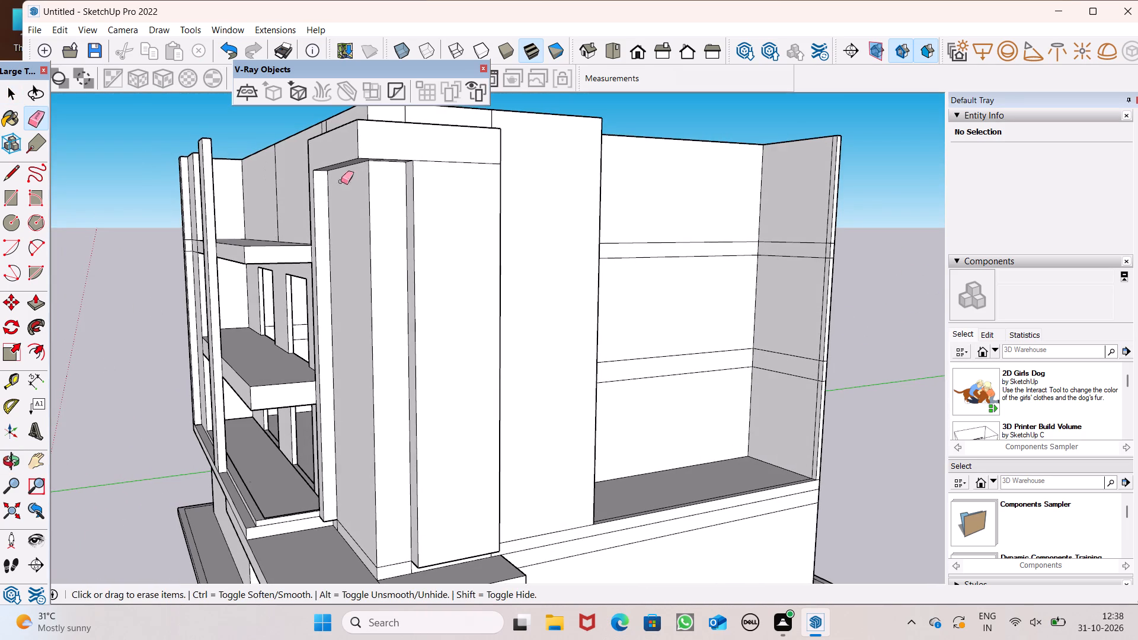
{"action": "left_click_drag", "start_coordinate": [465, 158], "coordinate": [462, 172]}
{"action": "scroll", "coordinate": [447, 174], "scroll_direction": "down", "scroll_amount": 8}
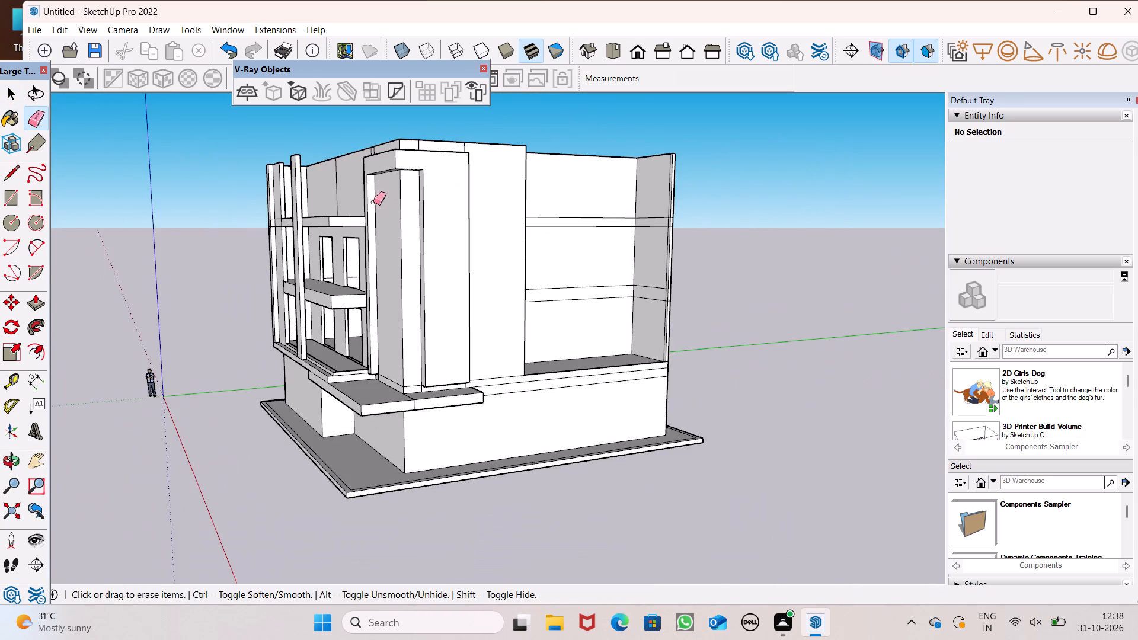
Push the underside of the front wall's narrow vertical strip upward about 10 5/8" above the projecting slab.
{"action": "middle_click_drag", "start_coordinate": [379, 201], "coordinate": [485, 344]}
{"action": "scroll", "coordinate": [425, 392], "scroll_direction": "up", "scroll_amount": 5}
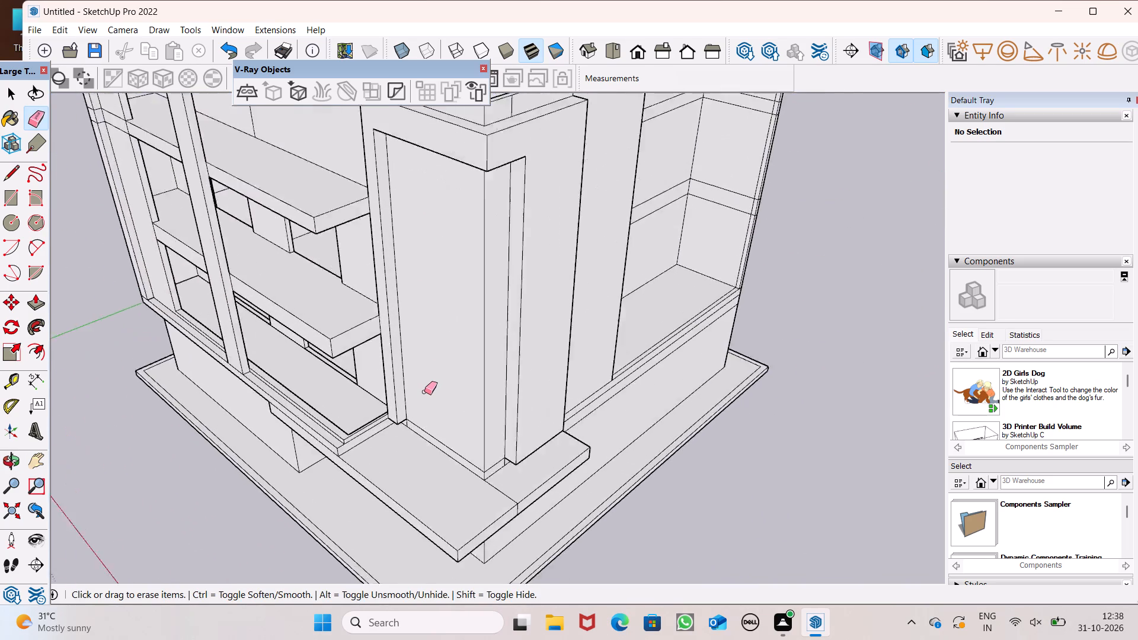
{"action": "scroll", "coordinate": [424, 392], "scroll_direction": "up", "scroll_amount": 3}
{"action": "scroll", "coordinate": [399, 393], "scroll_direction": "down", "scroll_amount": 1}
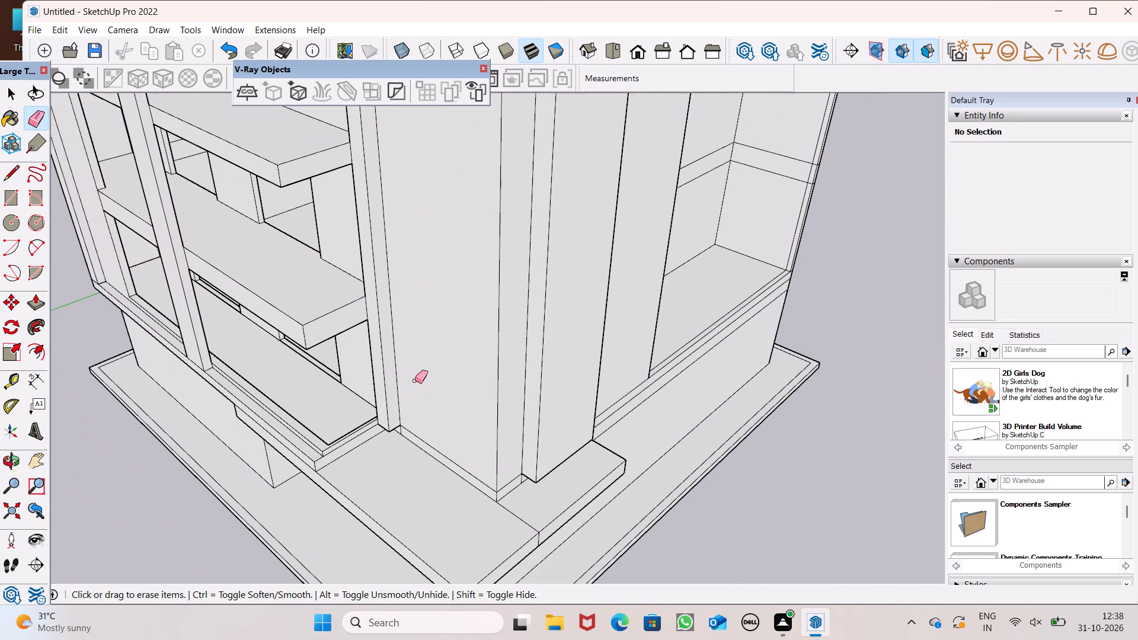
{"action": "middle_click_drag", "start_coordinate": [477, 484], "coordinate": [529, 307]}
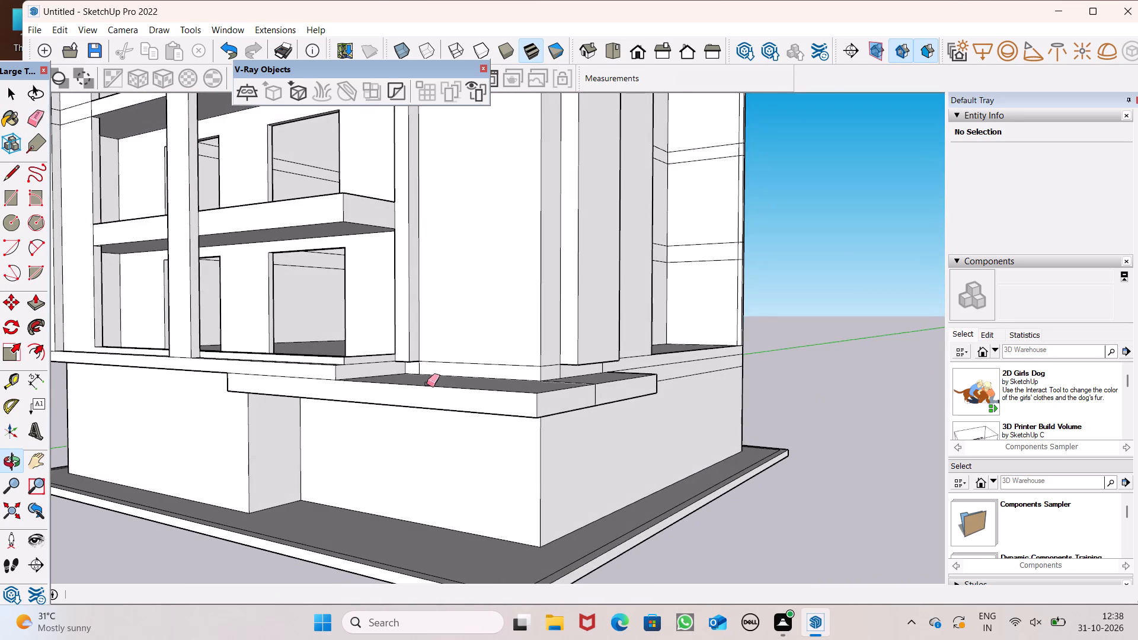
{"action": "scroll", "coordinate": [426, 382], "scroll_direction": "up", "scroll_amount": 4}
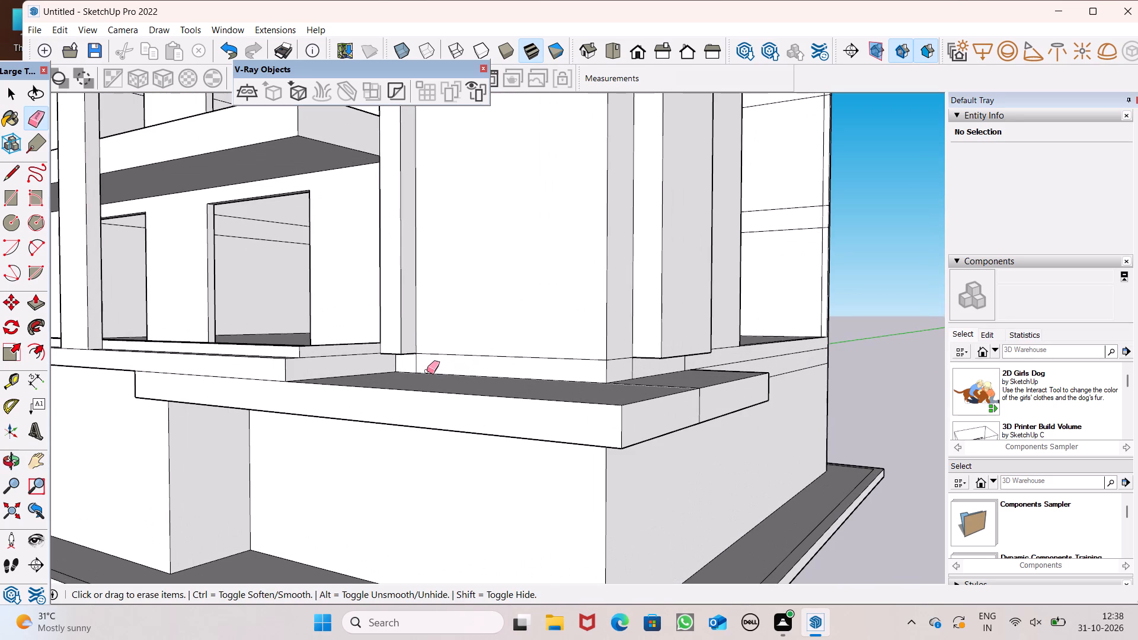
{"action": "middle_click_drag", "start_coordinate": [526, 414], "coordinate": [539, 470]}
{"action": "scroll", "coordinate": [539, 470], "scroll_direction": "up", "scroll_amount": 1}
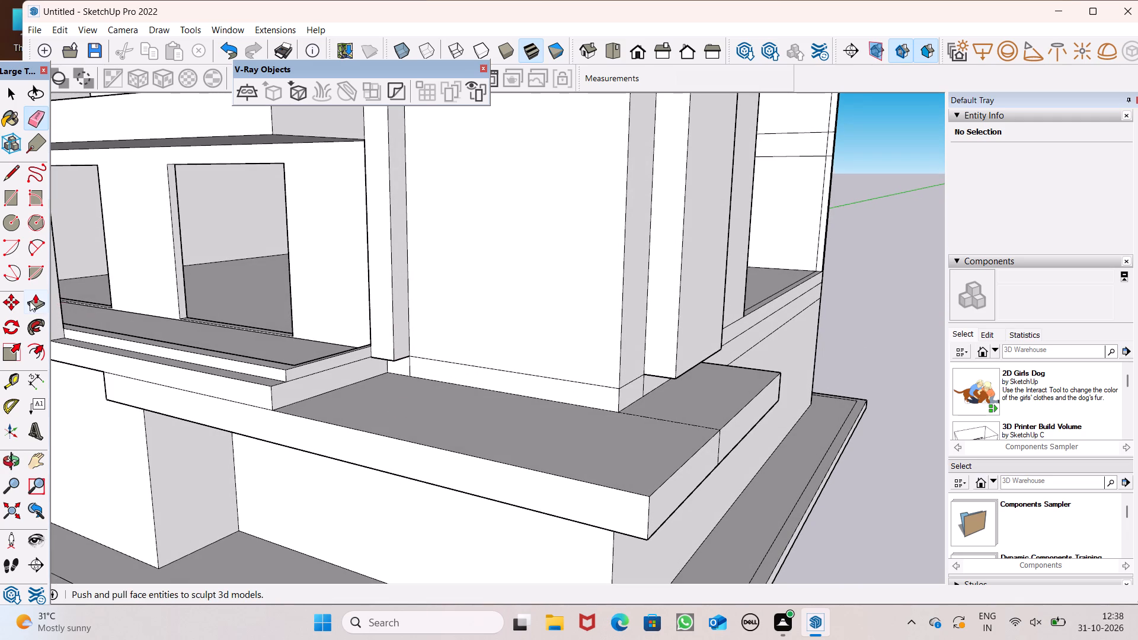
{"action": "left_click", "coordinate": [32, 301]}
{"action": "scroll", "coordinate": [413, 360], "scroll_direction": "up", "scroll_amount": 8}
{"action": "middle_click_drag", "start_coordinate": [443, 388], "coordinate": [445, 332]}
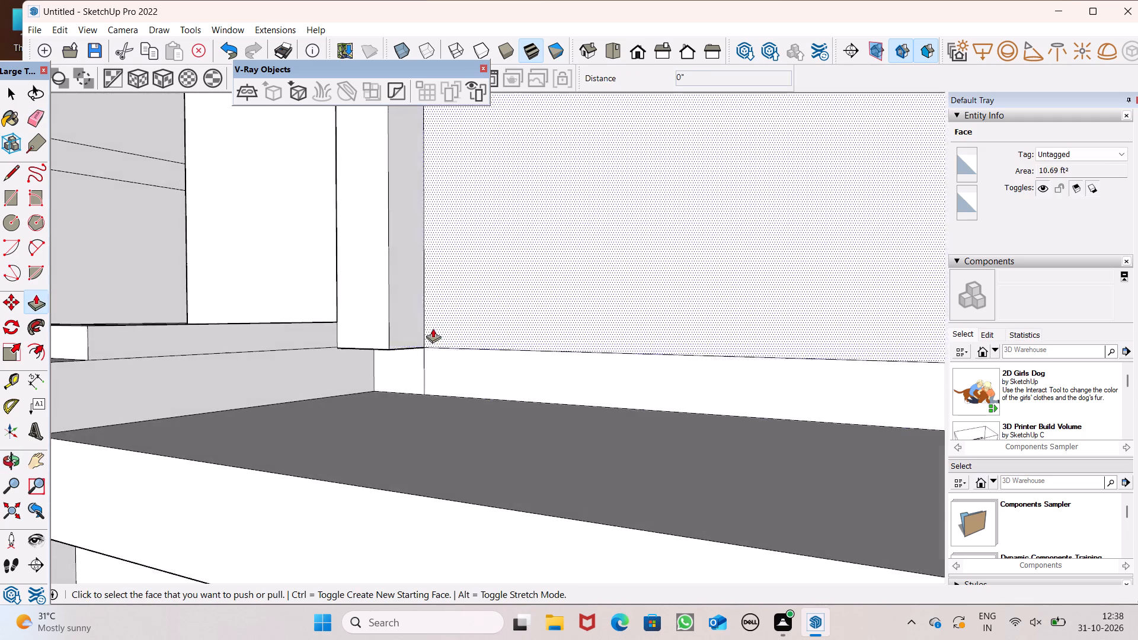
{"action": "scroll", "coordinate": [400, 366], "scroll_direction": "up", "scroll_amount": 14}
{"action": "middle_click_drag", "start_coordinate": [391, 344], "coordinate": [392, 344]}
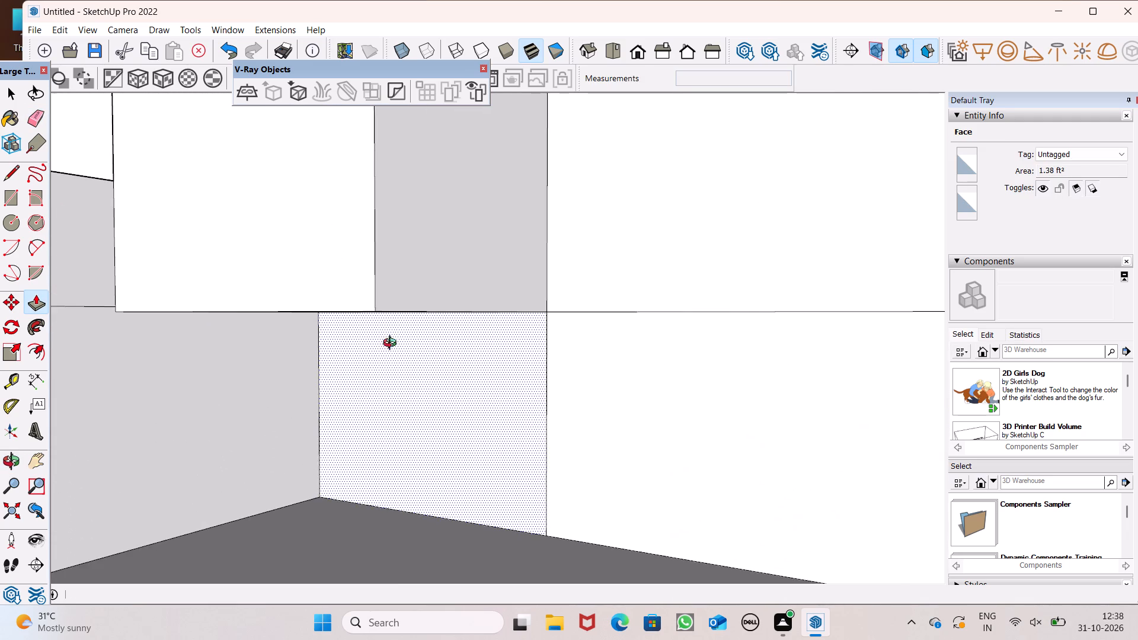
{"action": "middle_click_drag", "start_coordinate": [392, 344], "coordinate": [399, 300]}
{"action": "left_click_drag", "start_coordinate": [385, 306], "coordinate": [408, 230]}
{"action": "left_click_drag", "start_coordinate": [378, 290], "coordinate": [379, 274]}
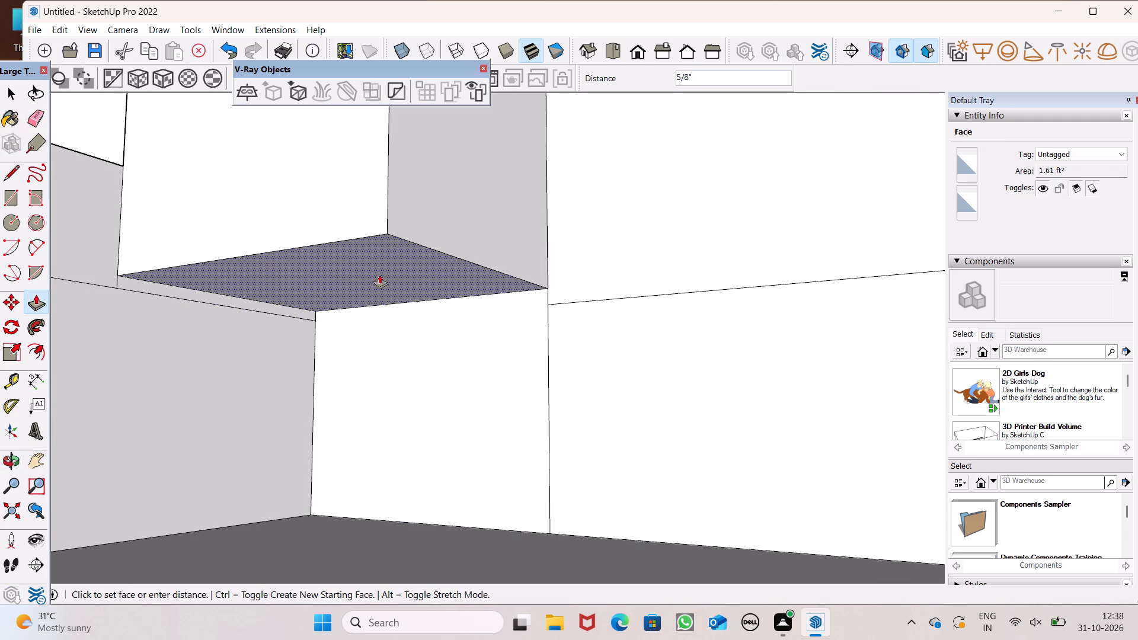
{"action": "left_click_drag", "start_coordinate": [379, 274], "coordinate": [448, 170]}
Push the underside of the front vertical strip upward by about another 1' 10 11/16".
{"action": "scroll", "coordinate": [447, 171], "scroll_direction": "down", "scroll_amount": 2}
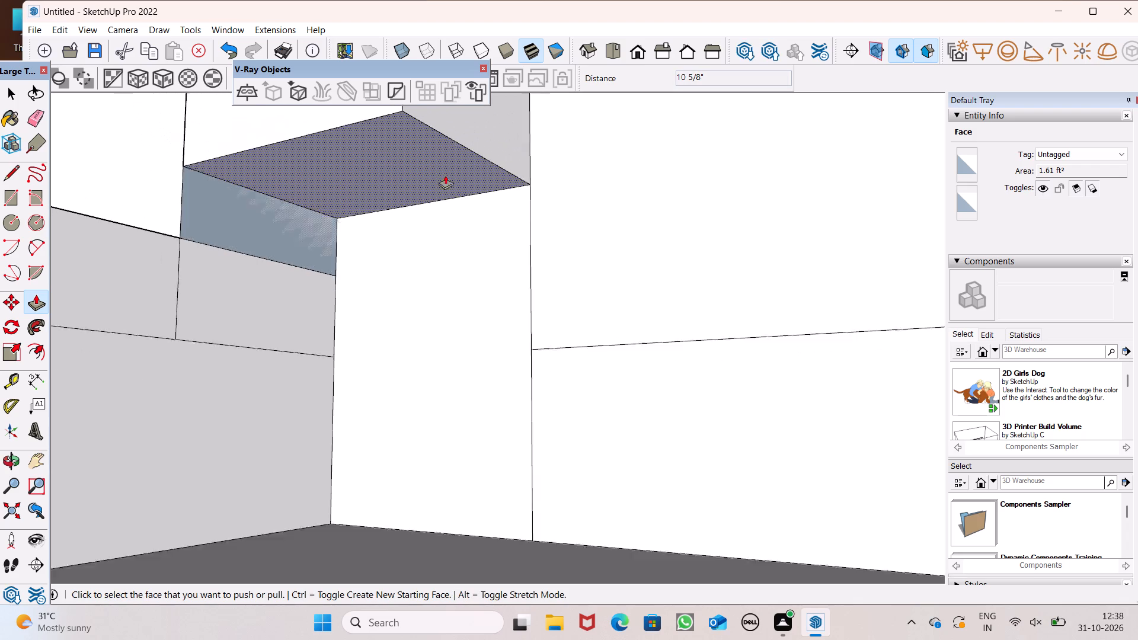
{"action": "scroll", "coordinate": [445, 175], "scroll_direction": "down", "scroll_amount": 9}
{"action": "middle_click_drag", "start_coordinate": [418, 203], "coordinate": [402, 414]}
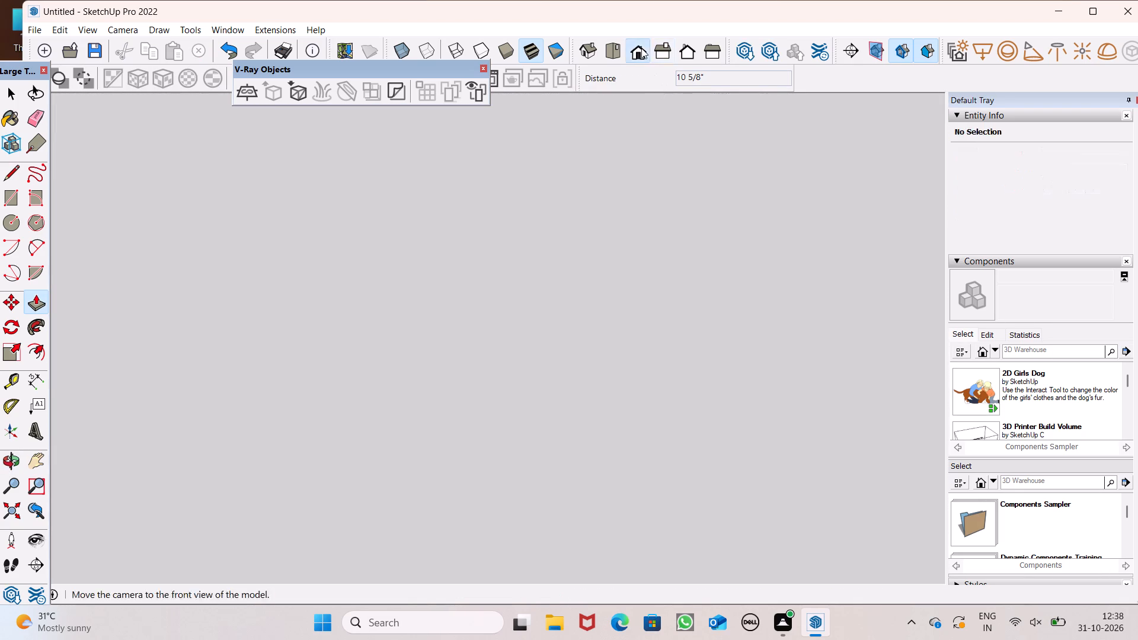
{"action": "left_click", "coordinate": [641, 48]}
{"action": "scroll", "coordinate": [413, 351], "scroll_direction": "down", "scroll_amount": 20}
{"action": "scroll", "coordinate": [413, 351], "scroll_direction": "down", "scroll_amount": 3}
{"action": "middle_click_drag", "start_coordinate": [460, 363], "coordinate": [455, 362]}
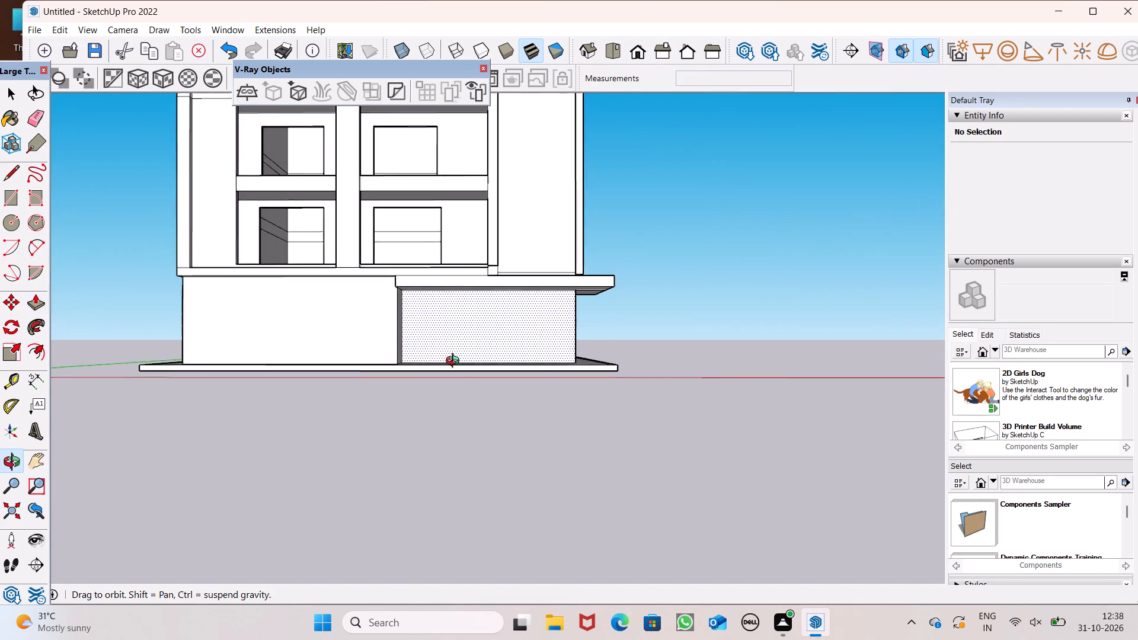
{"action": "middle_click_drag", "start_coordinate": [455, 362], "coordinate": [260, 386]}
{"action": "scroll", "coordinate": [378, 279], "scroll_direction": "up", "scroll_amount": 8}
{"action": "scroll", "coordinate": [483, 274], "scroll_direction": "up", "scroll_amount": 8}
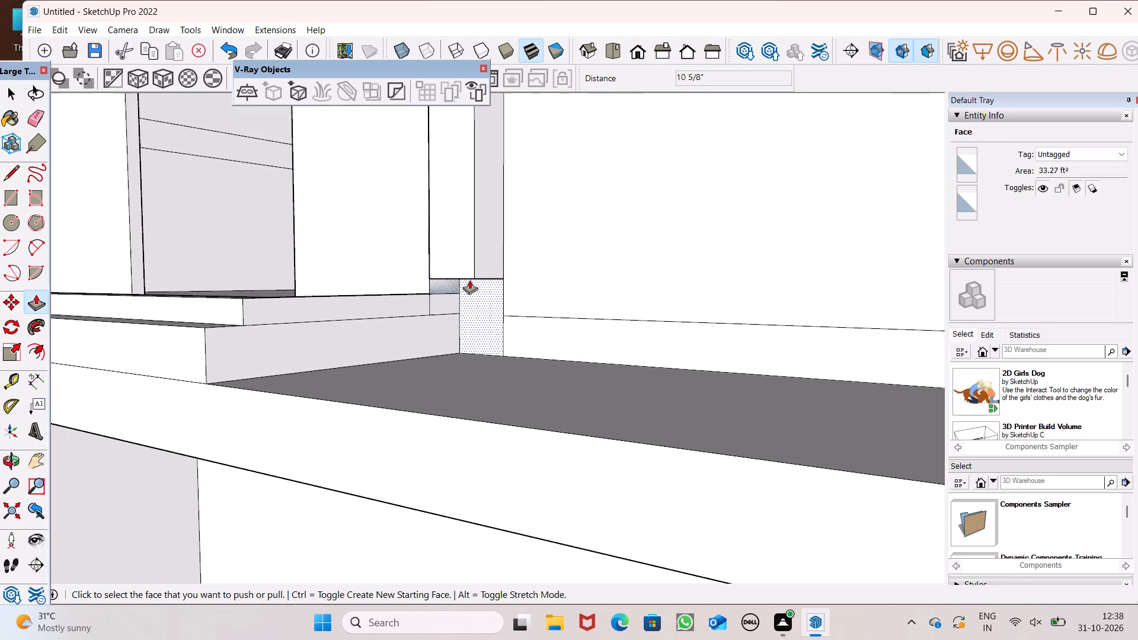
{"action": "middle_click_drag", "start_coordinate": [475, 284], "coordinate": [450, 239]}
{"action": "scroll", "coordinate": [444, 272], "scroll_direction": "up", "scroll_amount": 5}
{"action": "left_click_drag", "start_coordinate": [462, 257], "coordinate": [516, 126]}
Push the underside of the front vertical strip upward once more, by about 6 15/16".
{"action": "scroll", "coordinate": [510, 255], "scroll_direction": "down", "scroll_amount": 8}
{"action": "middle_click_drag", "start_coordinate": [488, 306], "coordinate": [465, 396]}
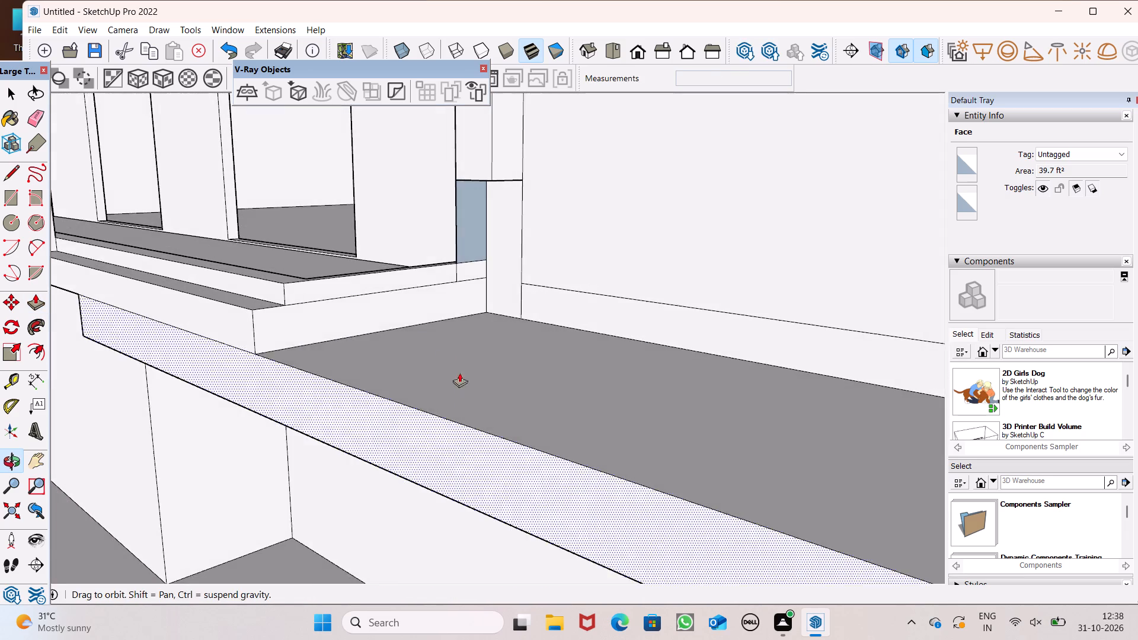
{"action": "scroll", "coordinate": [407, 283], "scroll_direction": "down", "scroll_amount": 9}
{"action": "middle_click_drag", "start_coordinate": [552, 312], "coordinate": [501, 286]}
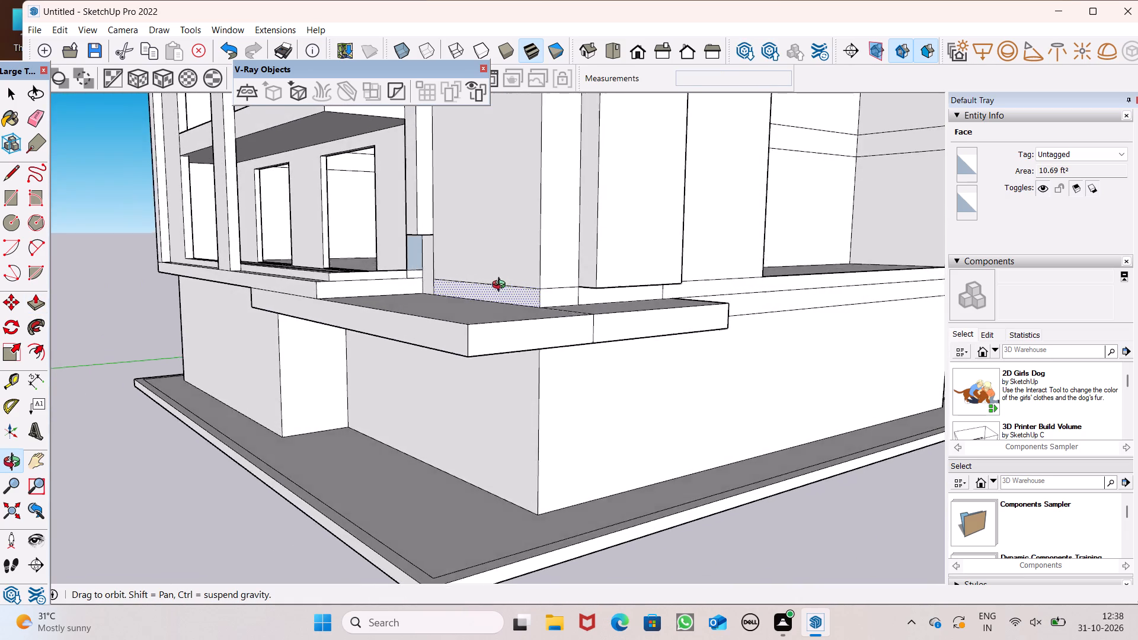
{"action": "middle_click_drag", "start_coordinate": [501, 286], "coordinate": [536, 320]}
{"action": "scroll", "coordinate": [440, 275], "scroll_direction": "up", "scroll_amount": 8}
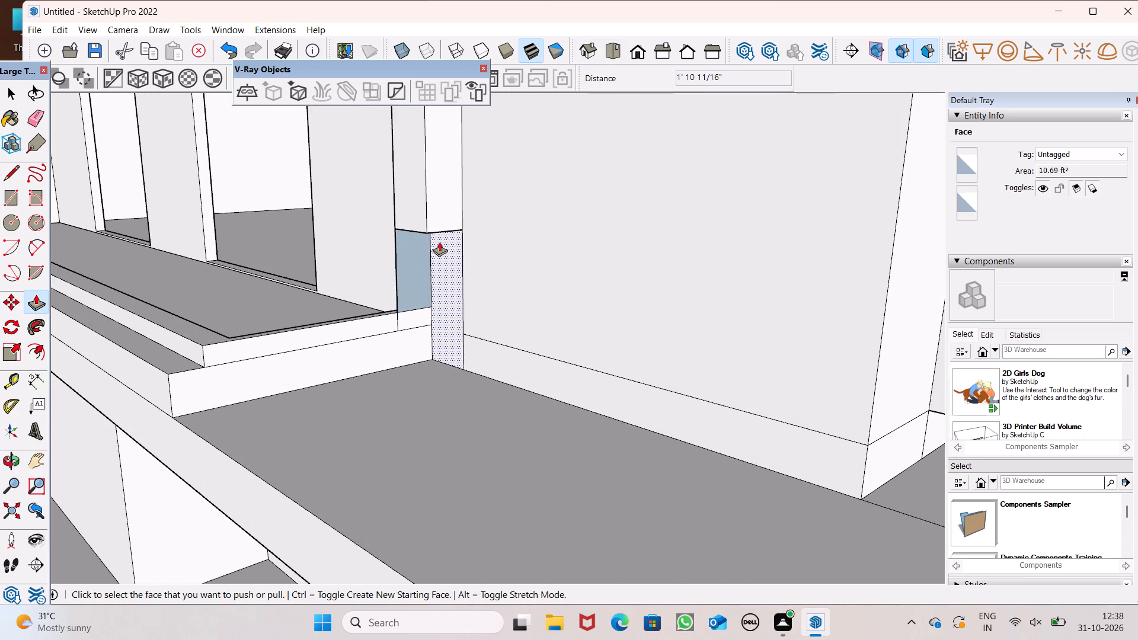
{"action": "scroll", "coordinate": [427, 212], "scroll_direction": "up", "scroll_amount": 2}
{"action": "scroll", "coordinate": [424, 199], "scroll_direction": "down", "scroll_amount": 1}
{"action": "scroll", "coordinate": [424, 199], "scroll_direction": "up", "scroll_amount": 7}
{"action": "middle_click_drag", "start_coordinate": [455, 245], "coordinate": [471, 129]}
{"action": "scroll", "coordinate": [471, 130], "scroll_direction": "up", "scroll_amount": 1}
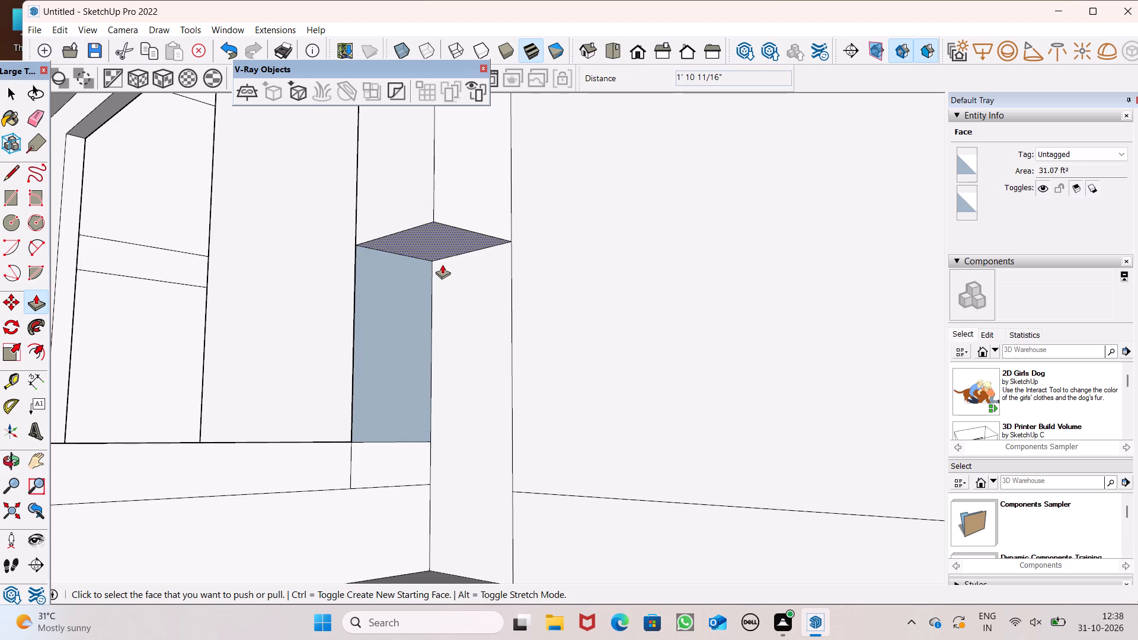
{"action": "left_click_drag", "start_coordinate": [443, 248], "coordinate": [465, 201]}
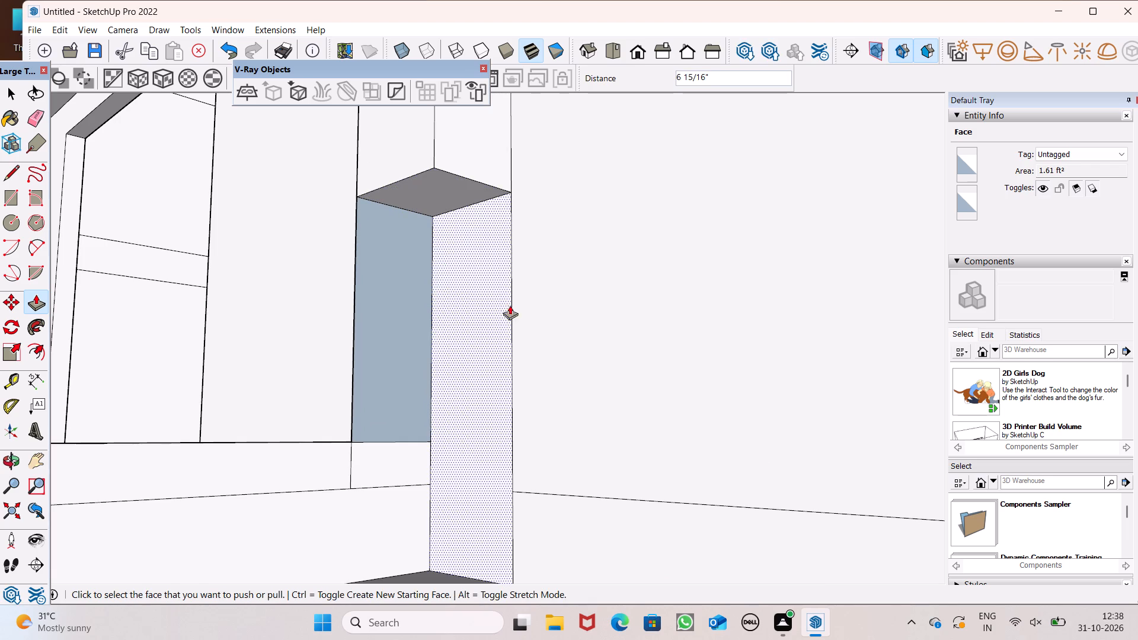
Paint the exposed blue-grey face below the front strip with 0129_WhiteSmoke from the Colors-Named materials.
{"action": "scroll", "coordinate": [1037, 380], "scroll_direction": "down", "scroll_amount": 20}
{"action": "scroll", "coordinate": [1009, 408], "scroll_direction": "down", "scroll_amount": 5}
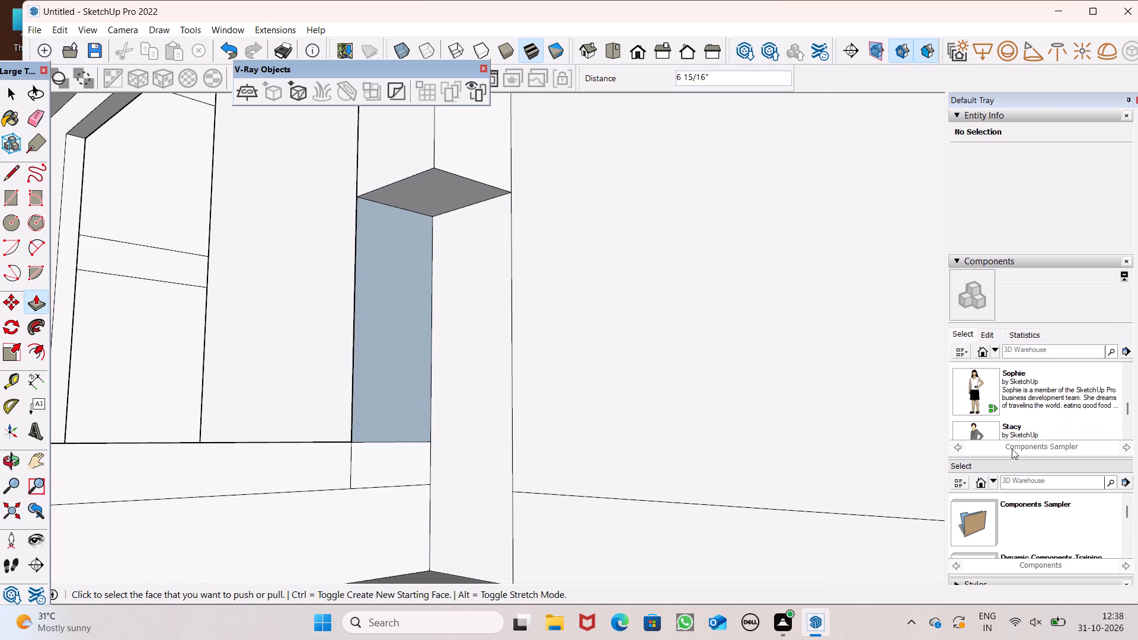
{"action": "scroll", "coordinate": [1019, 433], "scroll_direction": "down", "scroll_amount": 17}
{"action": "scroll", "coordinate": [999, 395], "scroll_direction": "down", "scroll_amount": 5}
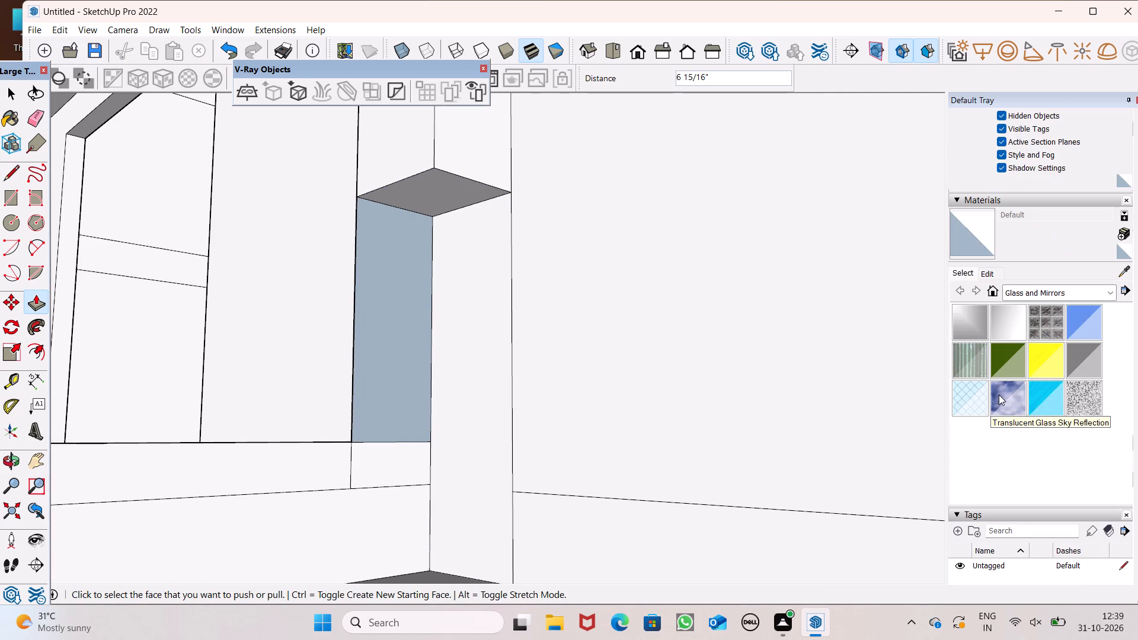
{"action": "scroll", "coordinate": [999, 395], "scroll_direction": "down", "scroll_amount": 11}
{"action": "left_click", "coordinate": [1032, 200]}
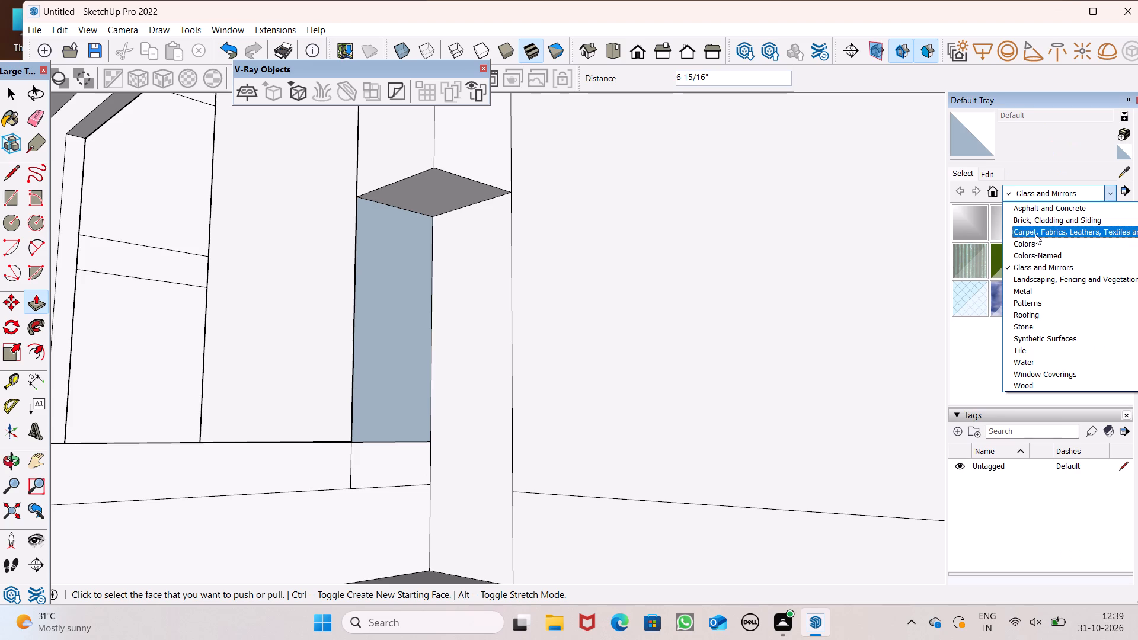
{"action": "left_click", "coordinate": [1037, 255]}
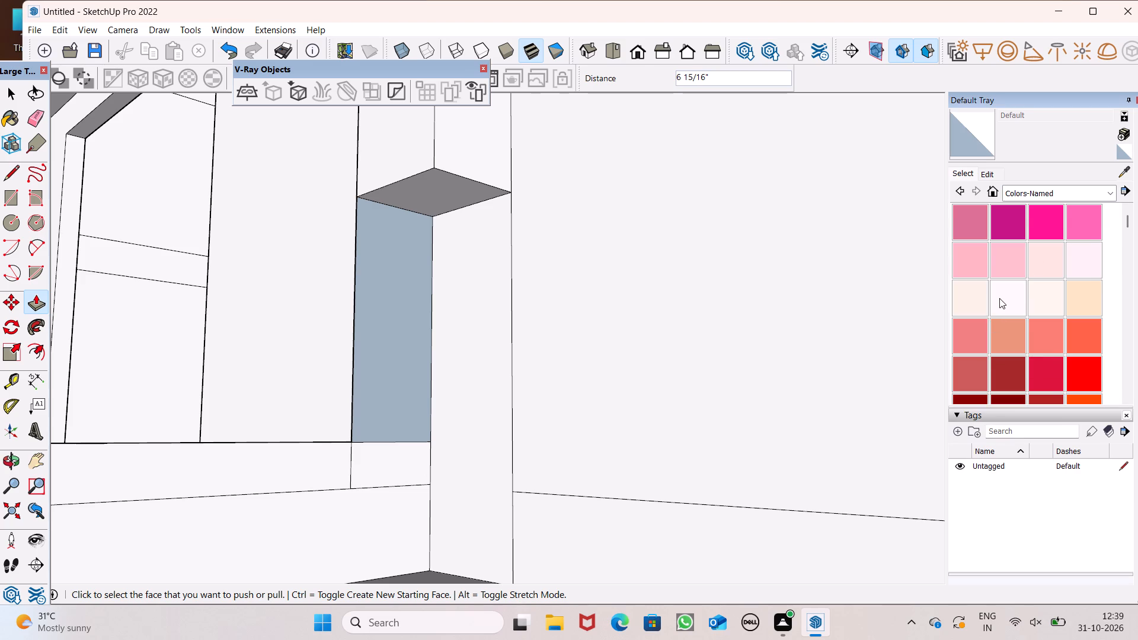
{"action": "scroll", "coordinate": [999, 298], "scroll_direction": "down", "scroll_amount": 17}
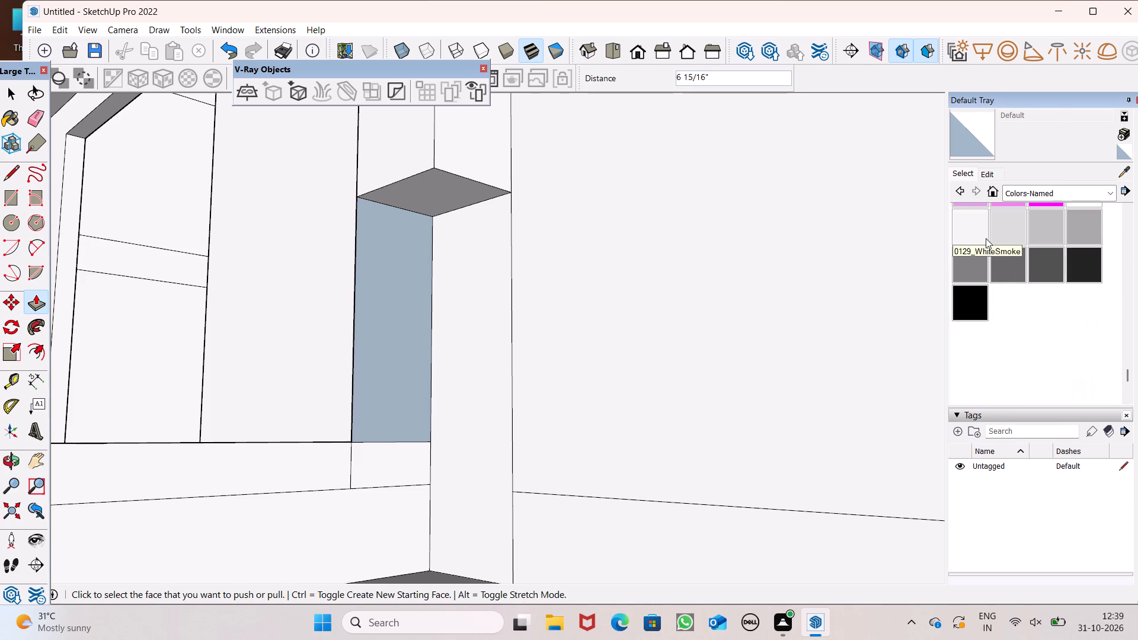
{"action": "left_click", "coordinate": [986, 238]}
{"action": "left_click", "coordinate": [408, 312]}
Push the underside of the side wall's vertical panel upward about 3' 4 1/2", level with the front strip's underside.
{"action": "scroll", "coordinate": [406, 306], "scroll_direction": "down", "scroll_amount": 12}
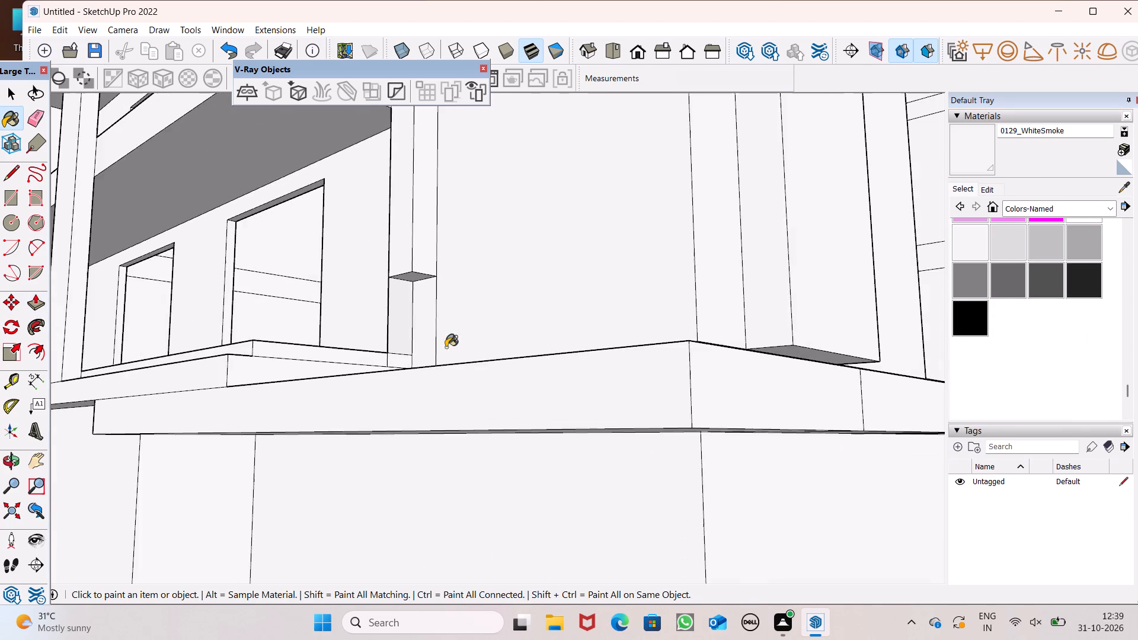
{"action": "scroll", "coordinate": [436, 319], "scroll_direction": "down", "scroll_amount": 2}
{"action": "middle_click_drag", "start_coordinate": [677, 373], "coordinate": [645, 399]}
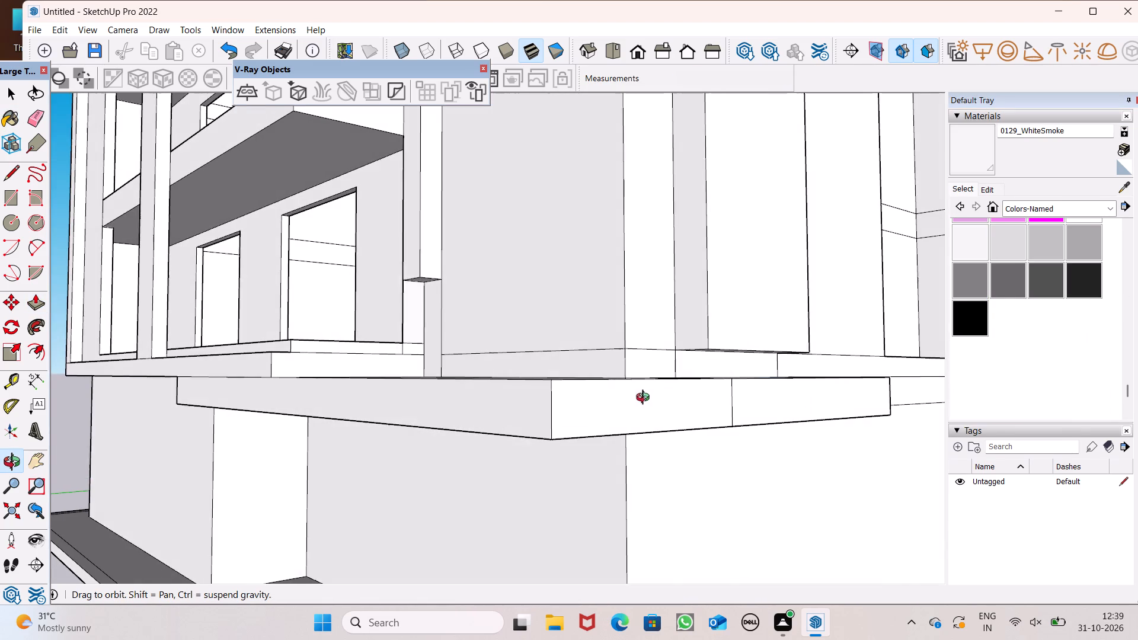
{"action": "middle_click_drag", "start_coordinate": [645, 399], "coordinate": [643, 395]}
{"action": "left_click_drag", "start_coordinate": [40, 307], "coordinate": [49, 306]}
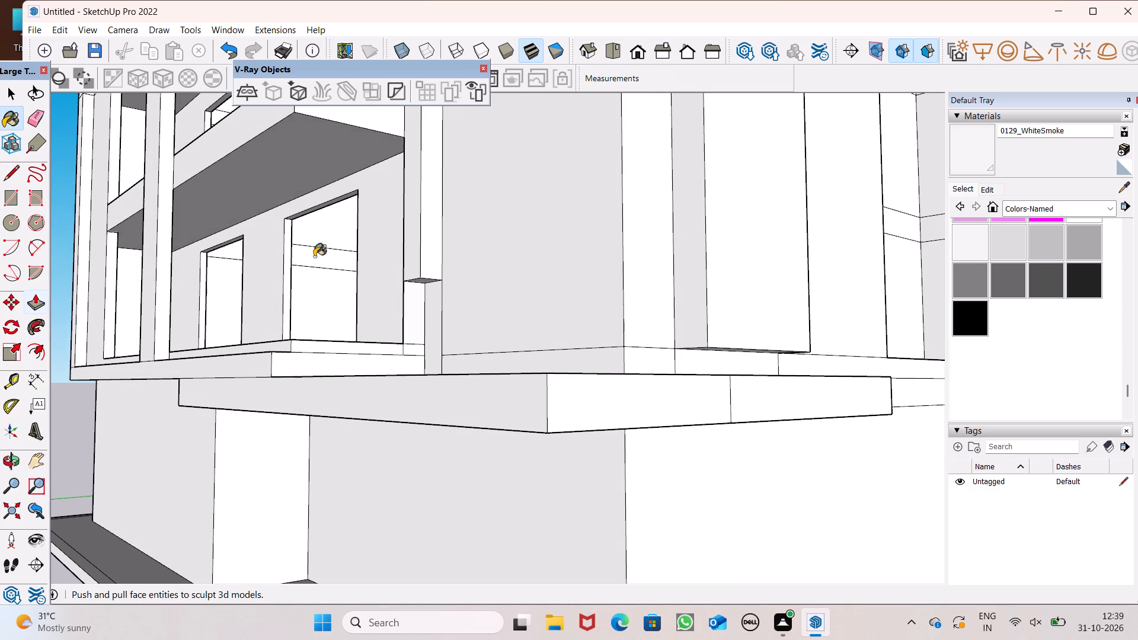
{"action": "scroll", "coordinate": [333, 254], "scroll_direction": "up", "scroll_amount": 3}
{"action": "scroll", "coordinate": [493, 320], "scroll_direction": "down", "scroll_amount": 4}
{"action": "scroll", "coordinate": [593, 351], "scroll_direction": "down", "scroll_amount": 4}
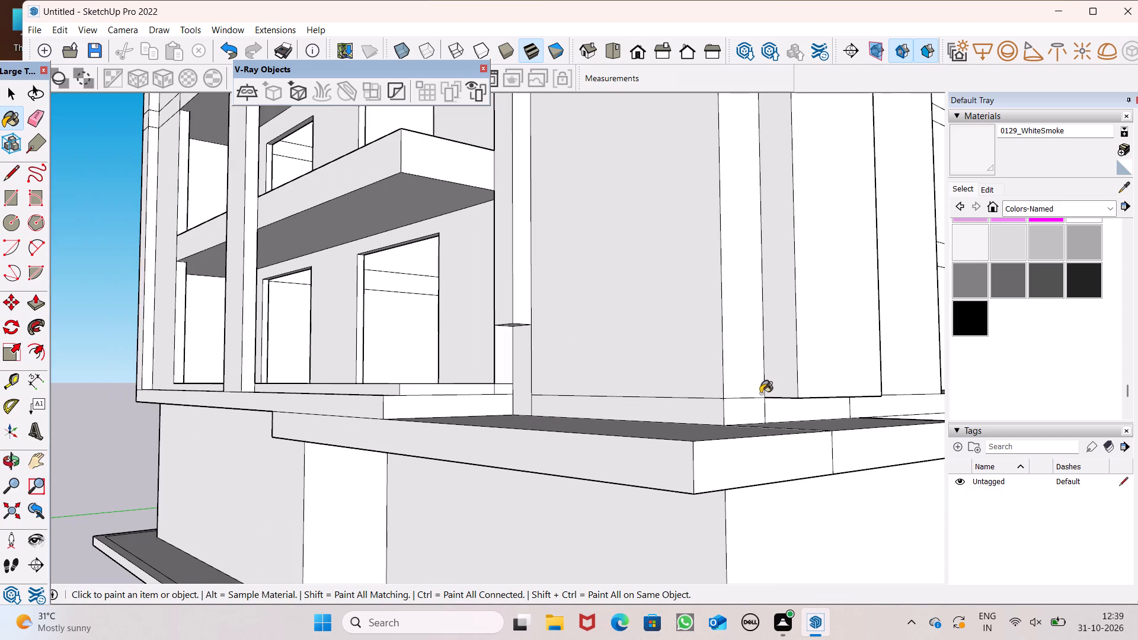
{"action": "scroll", "coordinate": [795, 394], "scroll_direction": "up", "scroll_amount": 6}
{"action": "middle_click_drag", "start_coordinate": [815, 396], "coordinate": [816, 370]}
{"action": "scroll", "coordinate": [817, 342], "scroll_direction": "up", "scroll_amount": 1}
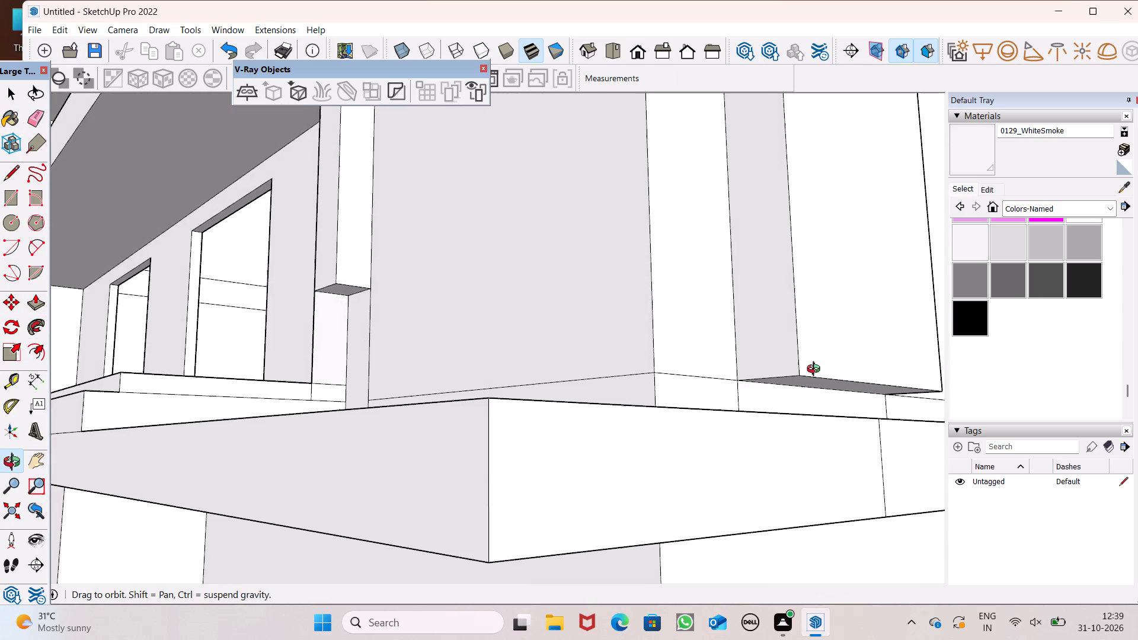
{"action": "middle_click_drag", "start_coordinate": [816, 370], "coordinate": [812, 369]}
{"action": "left_click", "coordinate": [31, 307]}
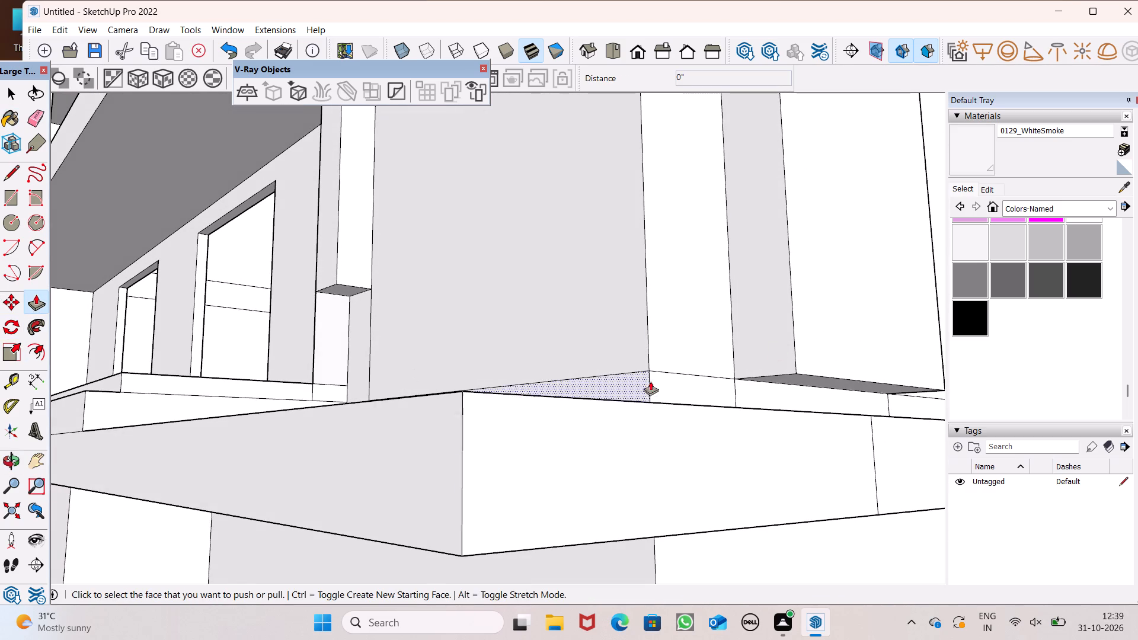
{"action": "left_click_drag", "start_coordinate": [787, 378], "coordinate": [474, 315]}
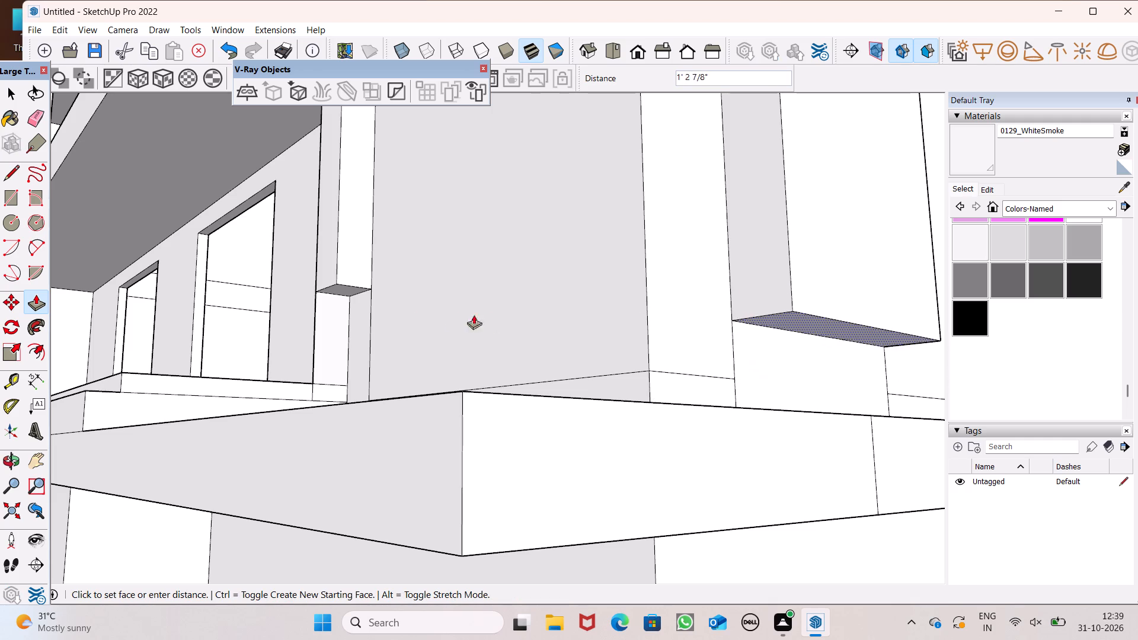
{"action": "left_click_drag", "start_coordinate": [474, 315], "coordinate": [334, 284]}
{"action": "scroll", "coordinate": [335, 283], "scroll_direction": "down", "scroll_amount": 4}
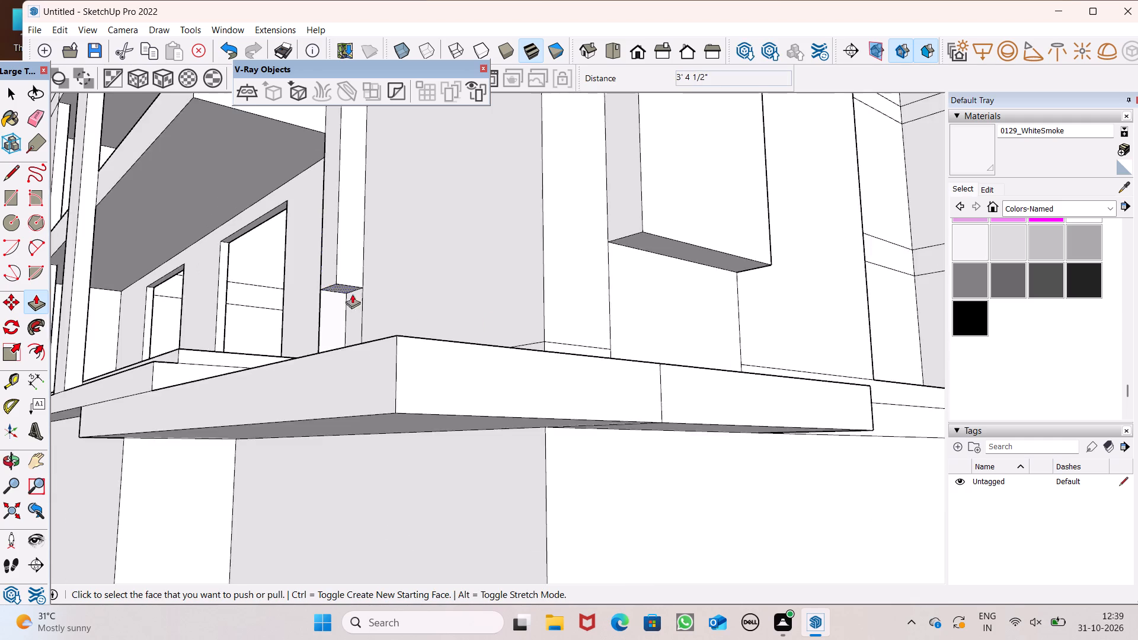
{"action": "middle_click_drag", "start_coordinate": [370, 297], "coordinate": [389, 370]}
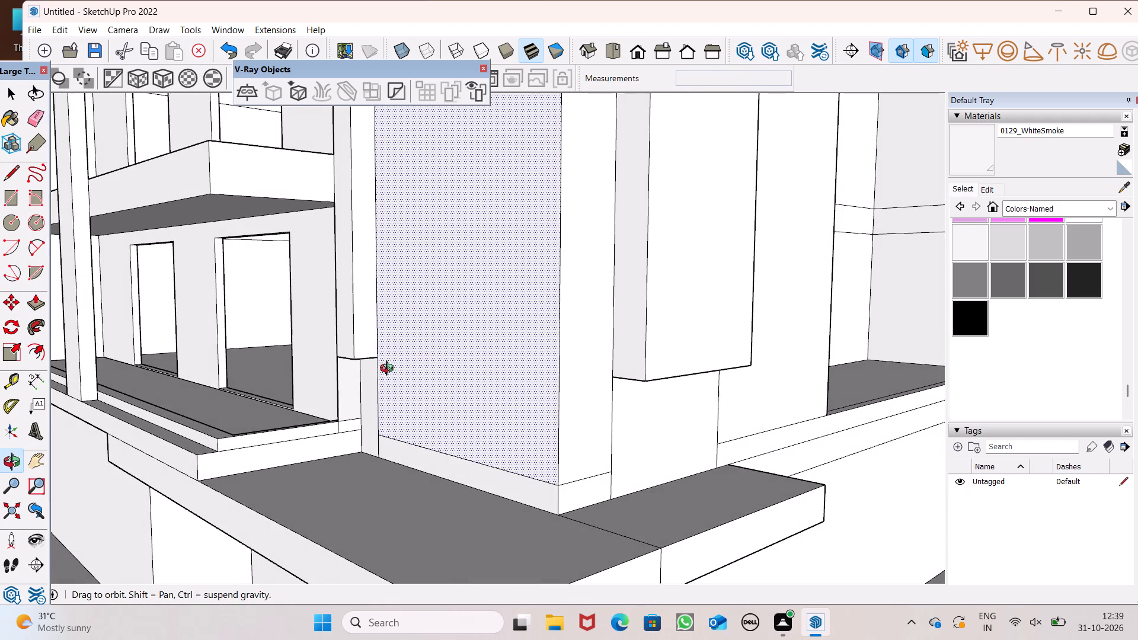
Draw a horizontal line across the front vertical strip's inner side face, just above its lower end.
{"action": "middle_click_drag", "start_coordinate": [389, 370], "coordinate": [373, 400]}
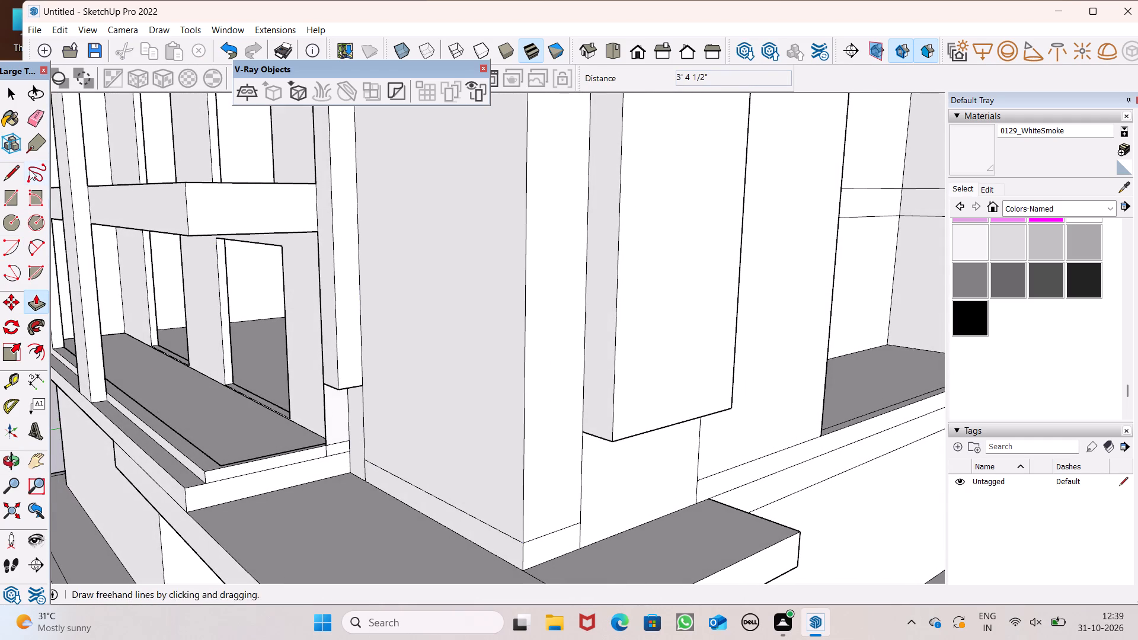
{"action": "left_click", "coordinate": [7, 168]}
{"action": "scroll", "coordinate": [383, 331], "scroll_direction": "up", "scroll_amount": 6}
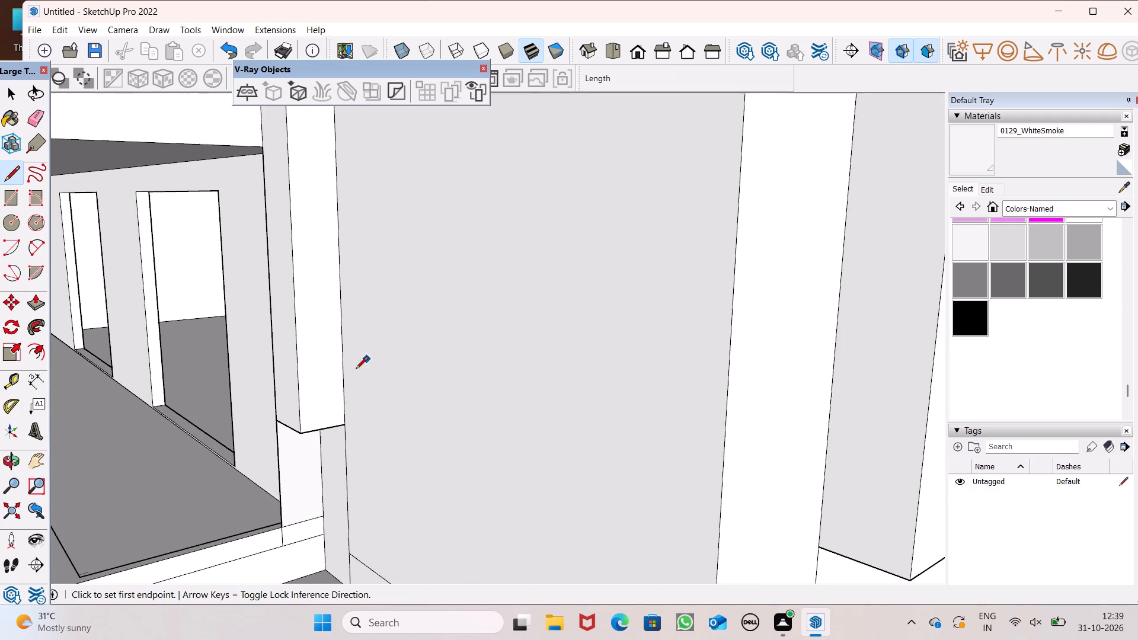
{"action": "scroll", "coordinate": [308, 381], "scroll_direction": "up", "scroll_amount": 5}
{"action": "left_click_drag", "start_coordinate": [293, 376], "coordinate": [296, 370]}
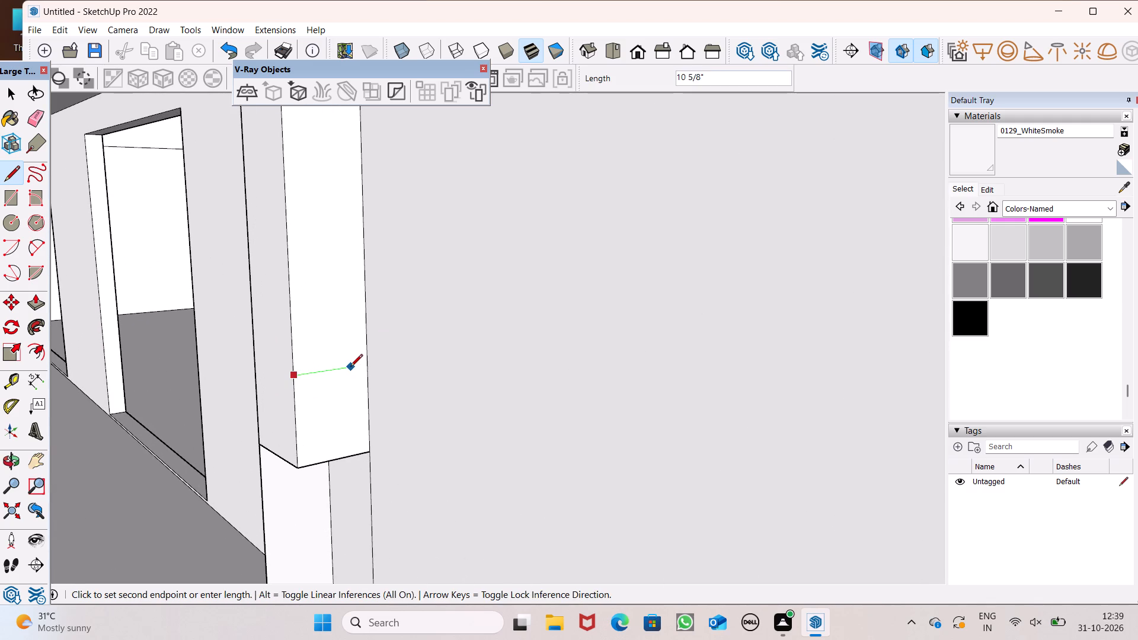
{"action": "left_click", "coordinate": [367, 370]}
Pull the small face below the line along the front wall toward the building corner by about 10' 8 5/16".
{"action": "scroll", "coordinate": [353, 298], "scroll_direction": "down", "scroll_amount": 13}
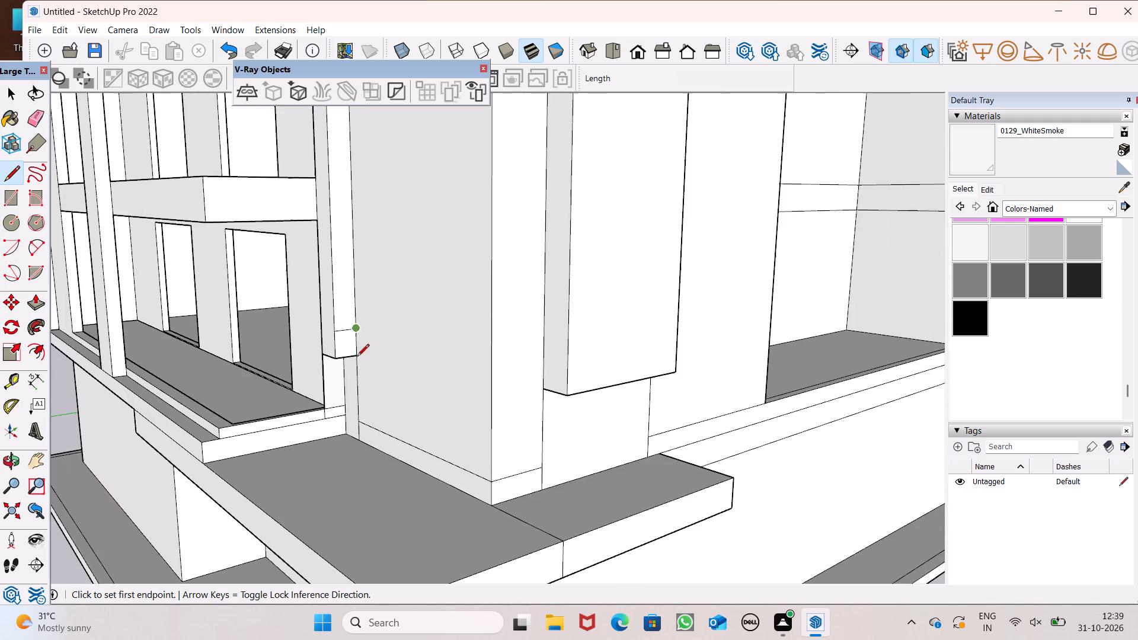
{"action": "middle_click_drag", "start_coordinate": [370, 370], "coordinate": [334, 398]}
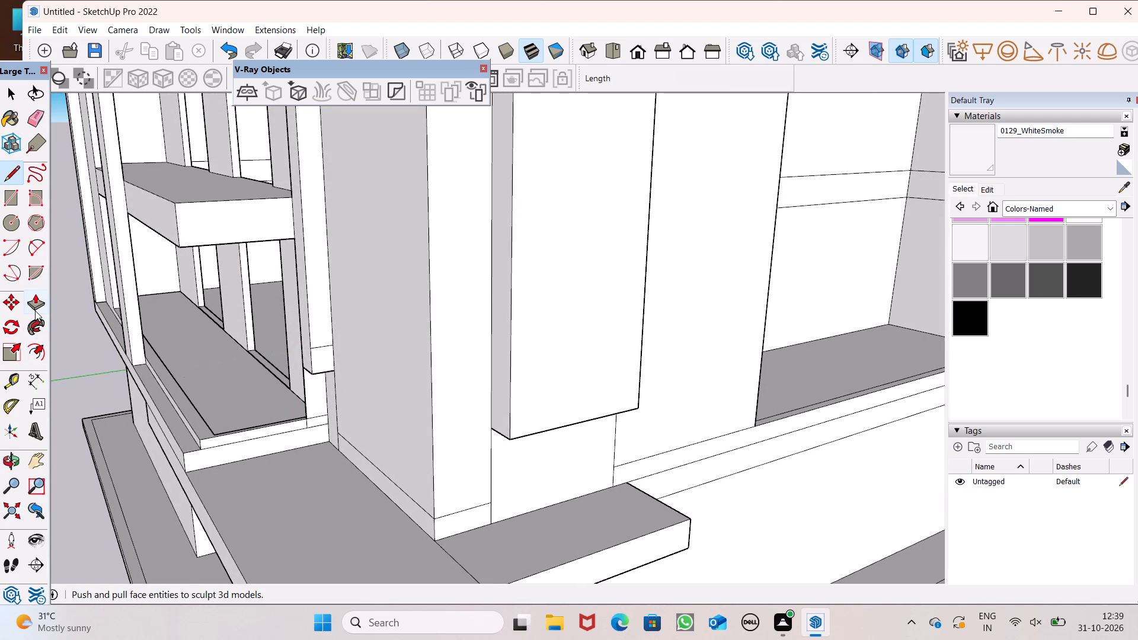
{"action": "left_click", "coordinate": [35, 310]}
{"action": "left_click_drag", "start_coordinate": [322, 360], "coordinate": [415, 401]}
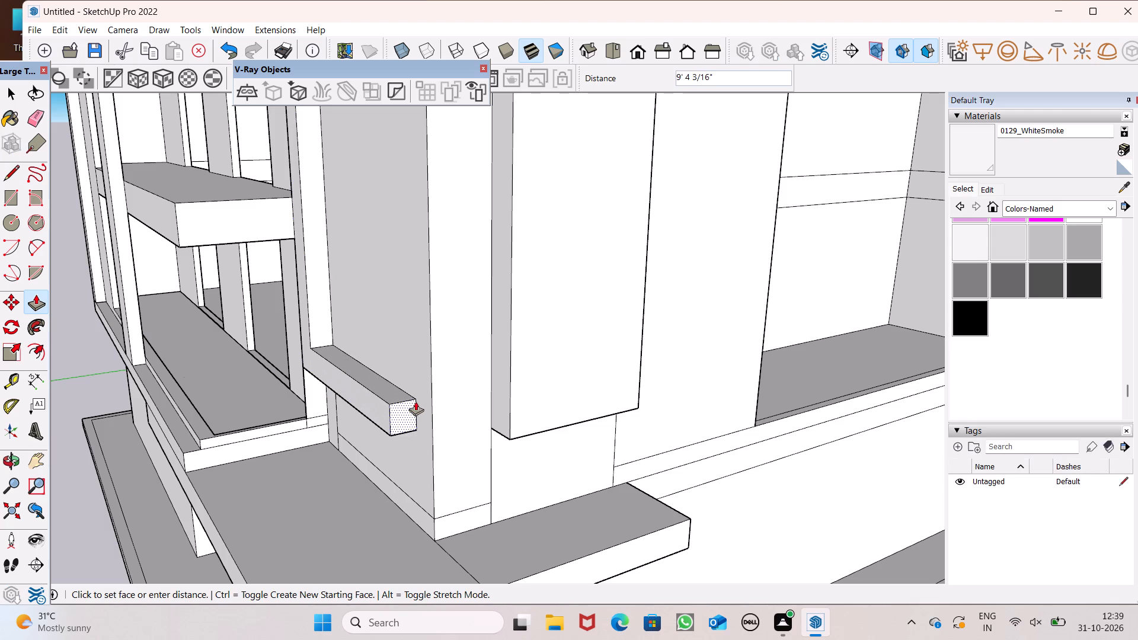
{"action": "left_click_drag", "start_coordinate": [415, 401], "coordinate": [429, 411]}
Pull the horizontal bar's end face past the wall corner by about 1' 10 1/8".
{"action": "middle_click_drag", "start_coordinate": [469, 456], "coordinate": [504, 321]}
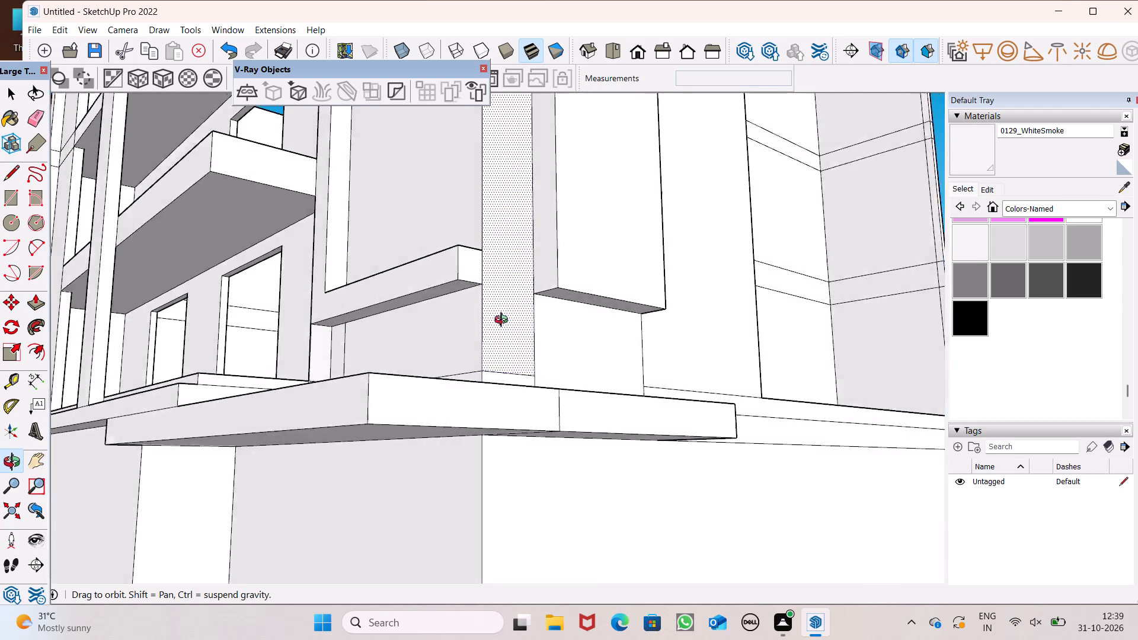
{"action": "middle_click_drag", "start_coordinate": [504, 321], "coordinate": [492, 332]}
{"action": "middle_click_drag", "start_coordinate": [488, 335], "coordinate": [402, 411]}
{"action": "scroll", "coordinate": [345, 389], "scroll_direction": "up", "scroll_amount": 6}
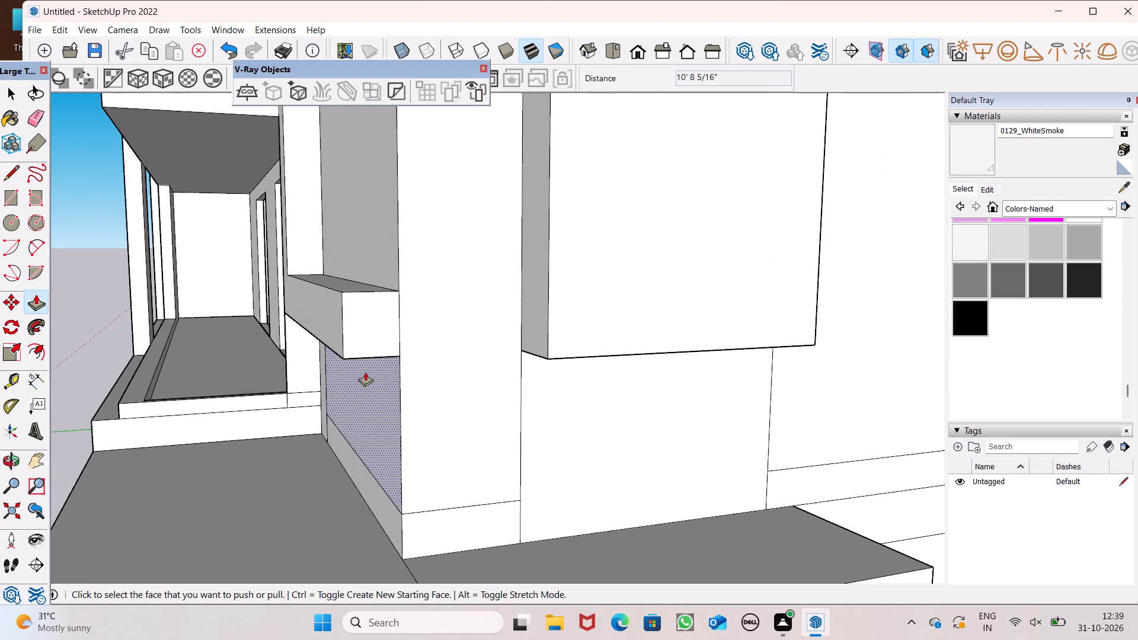
{"action": "left_click_drag", "start_coordinate": [386, 334], "coordinate": [405, 360]}
{"action": "scroll", "coordinate": [405, 357], "scroll_direction": "down", "scroll_amount": 6}
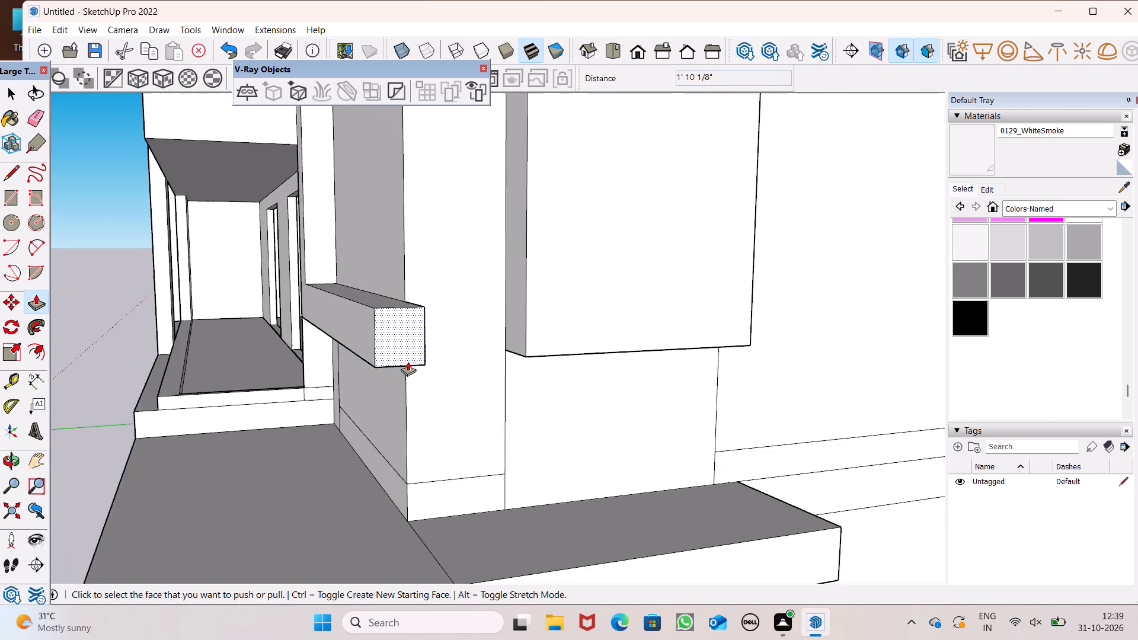
Pull the bar's protruding side face around the corner along the side wall until it meets the side wall's vertical panel.
{"action": "middle_click_drag", "start_coordinate": [451, 392], "coordinate": [224, 421]}
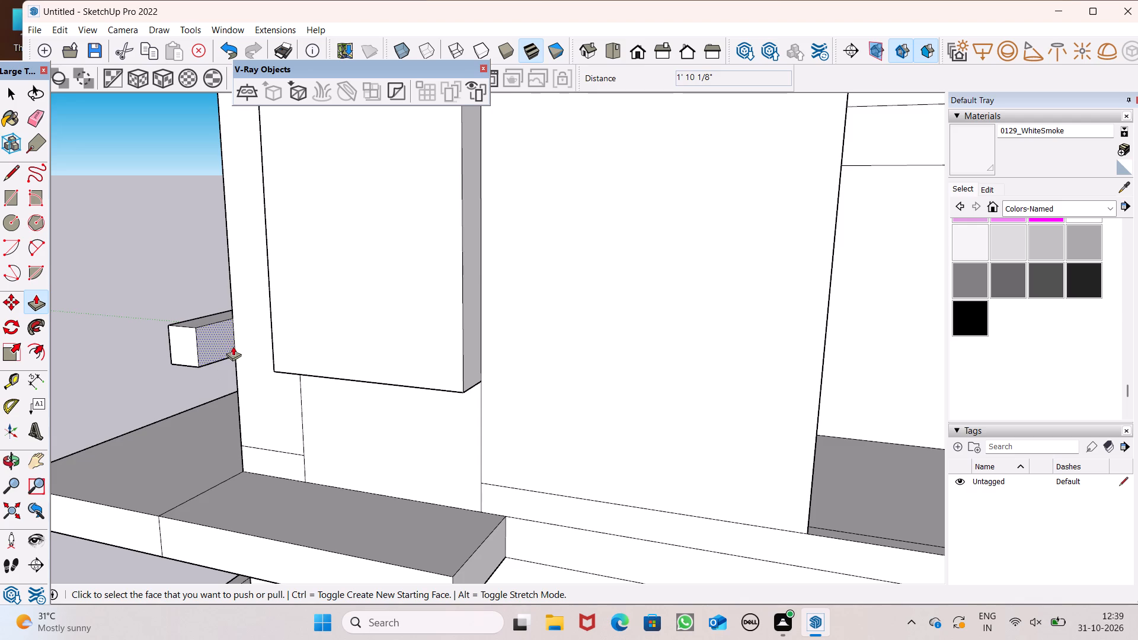
{"action": "middle_click_drag", "start_coordinate": [242, 360], "coordinate": [351, 378]}
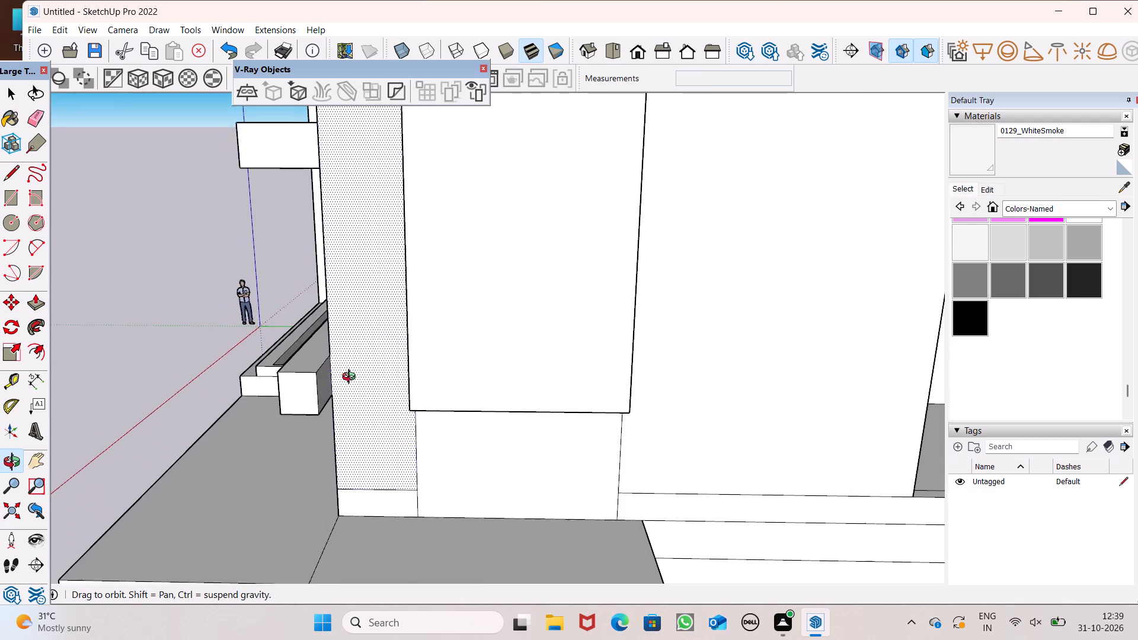
{"action": "middle_click_drag", "start_coordinate": [351, 378], "coordinate": [305, 404]}
{"action": "scroll", "coordinate": [271, 393], "scroll_direction": "up", "scroll_amount": 3}
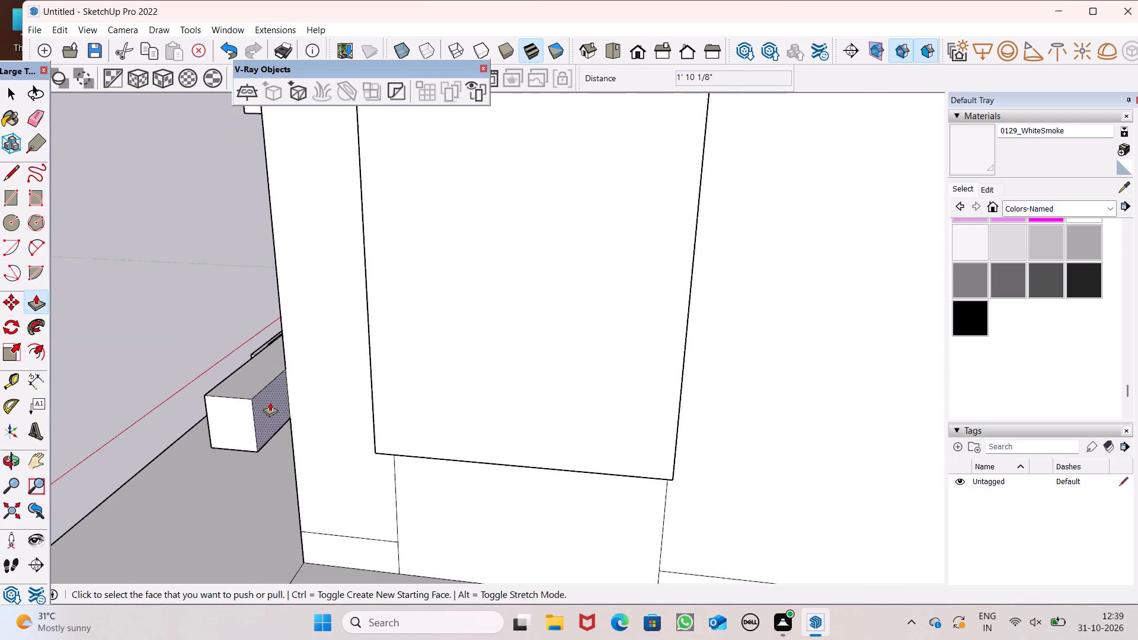
{"action": "scroll", "coordinate": [270, 402], "scroll_direction": "up", "scroll_amount": 2}
{"action": "left_click_drag", "start_coordinate": [275, 406], "coordinate": [400, 414]}
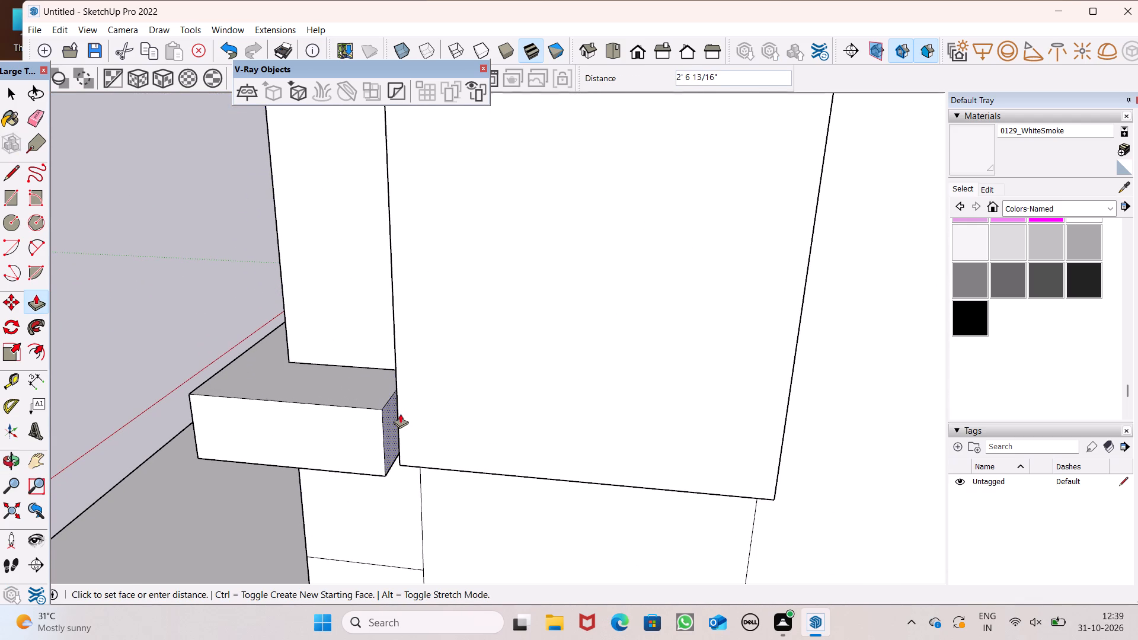
{"action": "left_click_drag", "start_coordinate": [400, 414], "coordinate": [394, 377]}
Push the outer face of the bar's side-wall return inward by about 5 5/16", flush with the vertical panel.
{"action": "left_click_drag", "start_coordinate": [362, 439], "coordinate": [381, 438]}
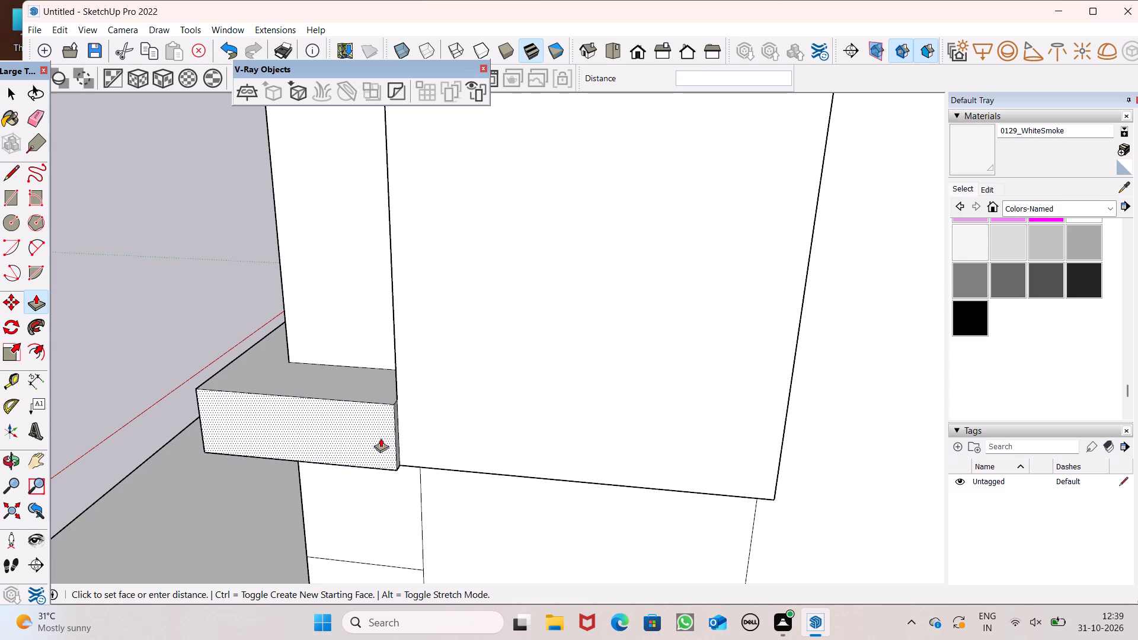
{"action": "left_click_drag", "start_coordinate": [381, 438], "coordinate": [404, 445]}
Erase the seam edges between the bar and the side panel on the underside and outer face, plus the vertical line on the wall below.
{"action": "scroll", "coordinate": [352, 376], "scroll_direction": "down", "scroll_amount": 6}
{"action": "middle_click_drag", "start_coordinate": [384, 459], "coordinate": [578, 466]}
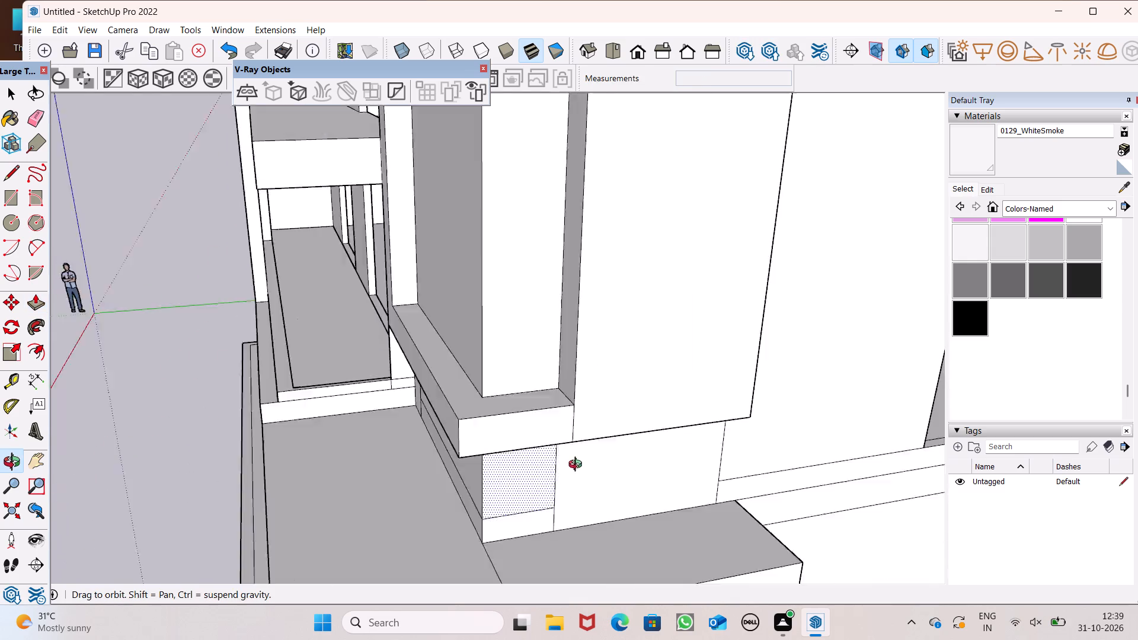
{"action": "middle_click_drag", "start_coordinate": [578, 466], "coordinate": [692, 492]}
{"action": "scroll", "coordinate": [703, 489], "scroll_direction": "up", "scroll_amount": 1}
{"action": "scroll", "coordinate": [577, 431], "scroll_direction": "down", "scroll_amount": 4}
{"action": "middle_click_drag", "start_coordinate": [588, 455], "coordinate": [636, 277]}
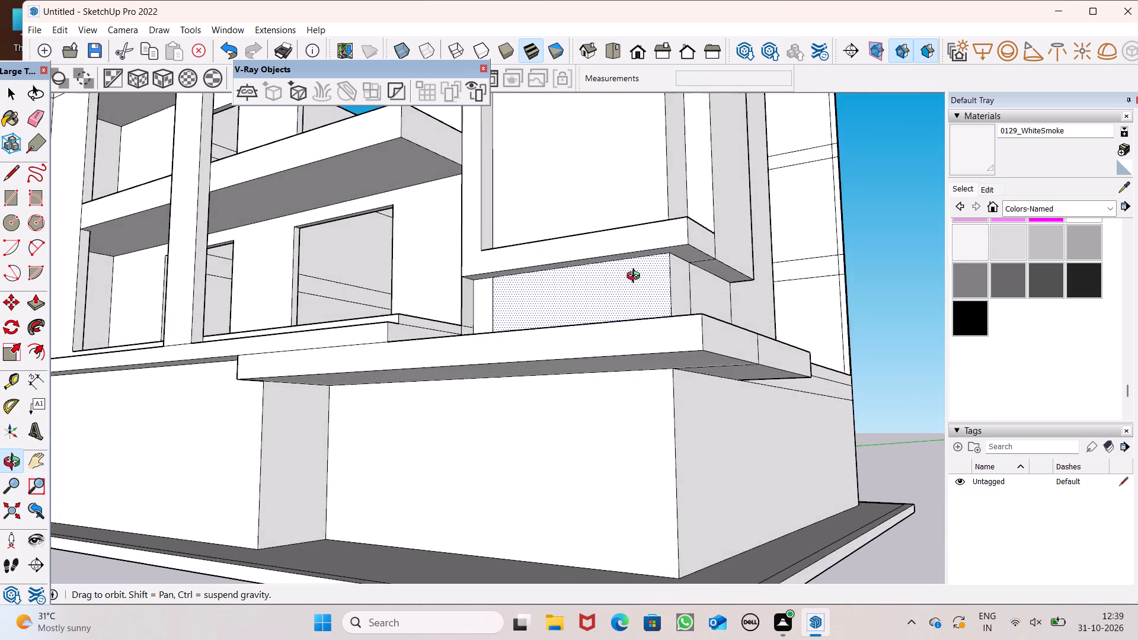
{"action": "middle_click_drag", "start_coordinate": [636, 277], "coordinate": [488, 249]}
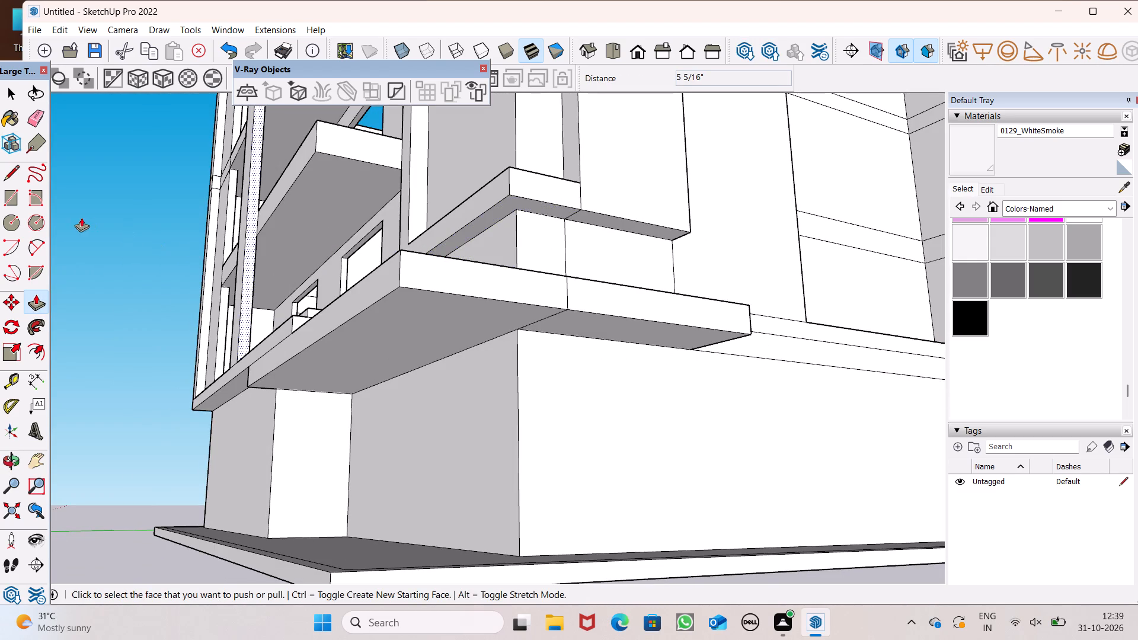
{"action": "left_click", "coordinate": [37, 122]}
{"action": "scroll", "coordinate": [541, 212], "scroll_direction": "up", "scroll_amount": 7}
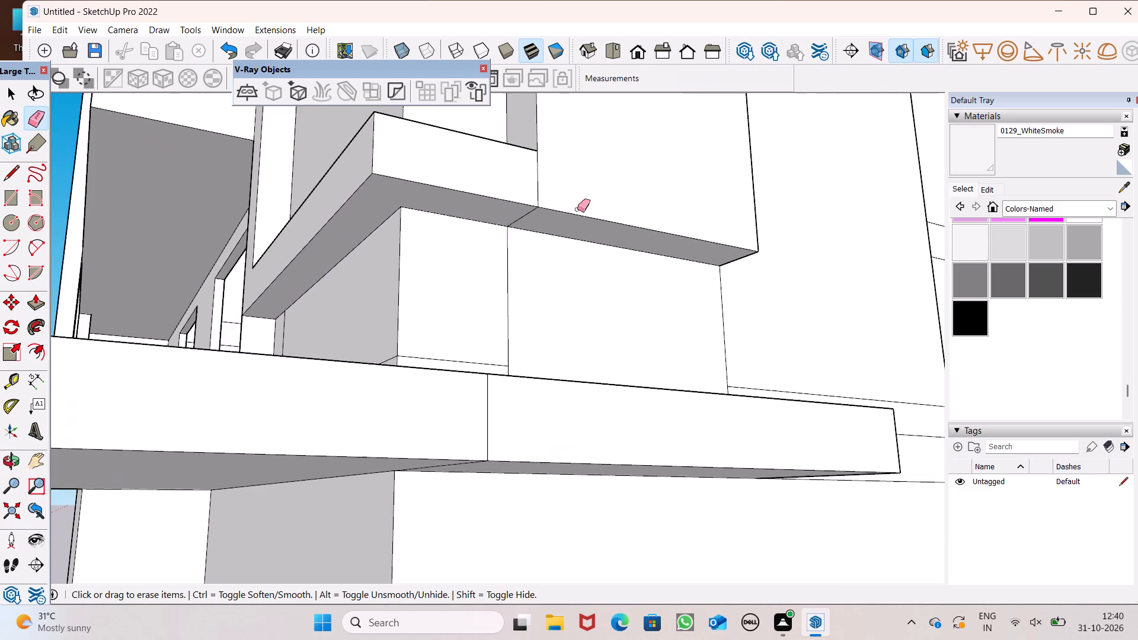
{"action": "scroll", "coordinate": [555, 194], "scroll_direction": "up", "scroll_amount": 7}
{"action": "left_click", "coordinate": [514, 191]}
{"action": "left_click_drag", "start_coordinate": [466, 296], "coordinate": [466, 289]}
{"action": "left_click_drag", "start_coordinate": [466, 287], "coordinate": [463, 277]}
{"action": "left_click_drag", "start_coordinate": [493, 248], "coordinate": [499, 248]}
{"action": "left_click_drag", "start_coordinate": [503, 226], "coordinate": [504, 238]}
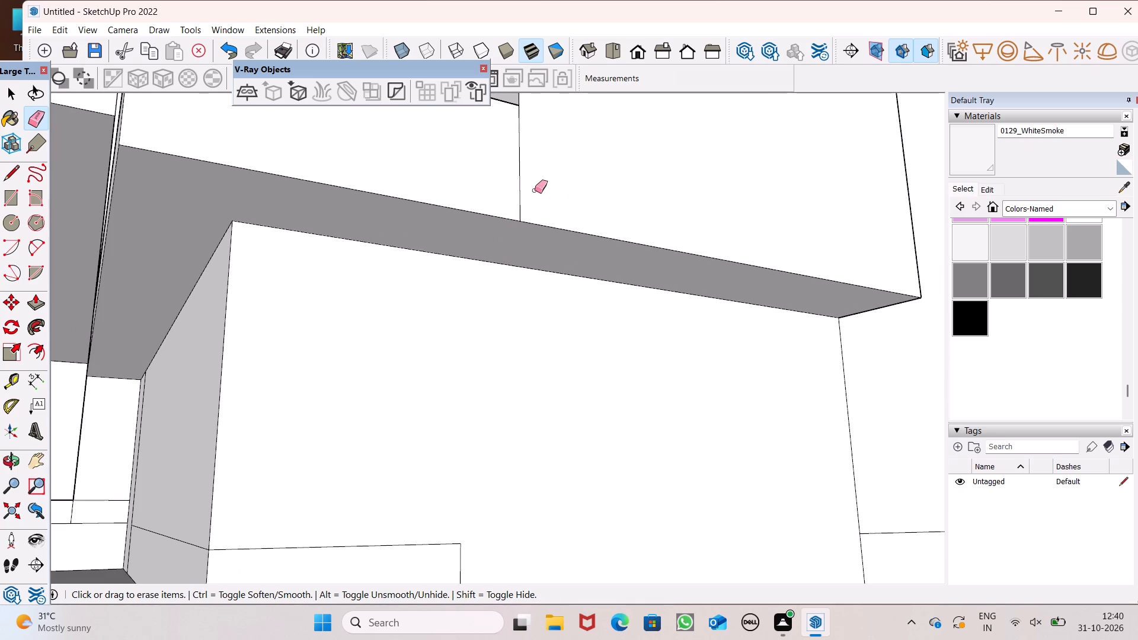
{"action": "left_click", "coordinate": [519, 199]}
Widen the corner frame's front vertical strip by pulling its inner side face toward the corner about 2' 5/8".
{"action": "scroll", "coordinate": [539, 358], "scroll_direction": "down", "scroll_amount": 12}
{"action": "middle_click_drag", "start_coordinate": [487, 449], "coordinate": [578, 619]}
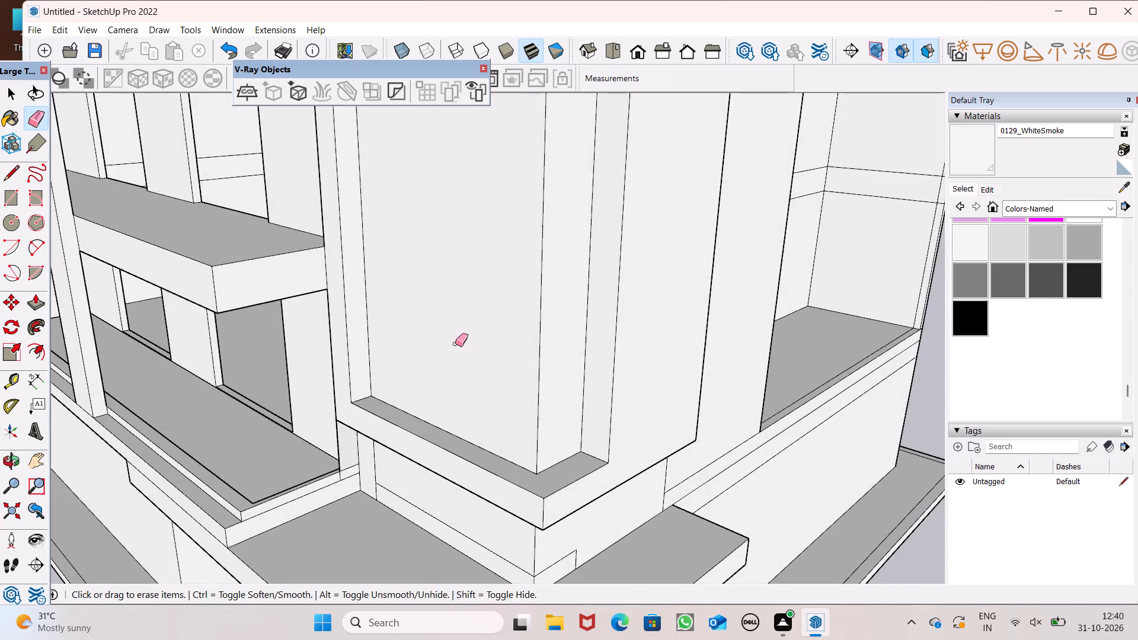
{"action": "scroll", "coordinate": [455, 356], "scroll_direction": "down", "scroll_amount": 6}
{"action": "scroll", "coordinate": [384, 639], "scroll_direction": "down", "scroll_amount": 5}
{"action": "scroll", "coordinate": [386, 444], "scroll_direction": "down", "scroll_amount": 4}
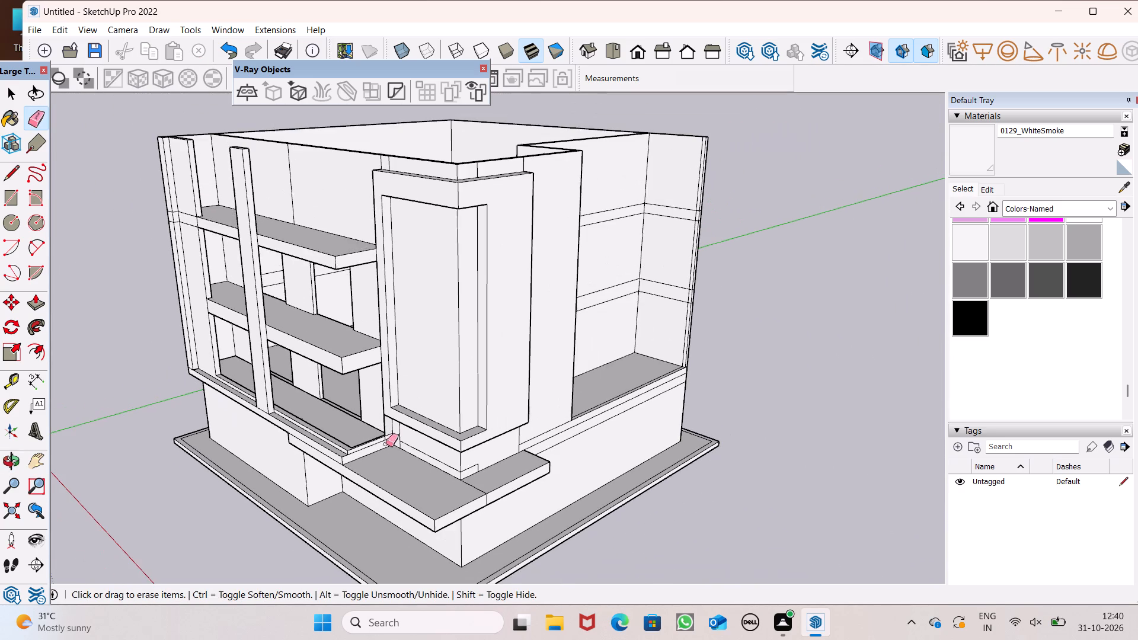
{"action": "middle_click_drag", "start_coordinate": [442, 292], "coordinate": [618, 276]}
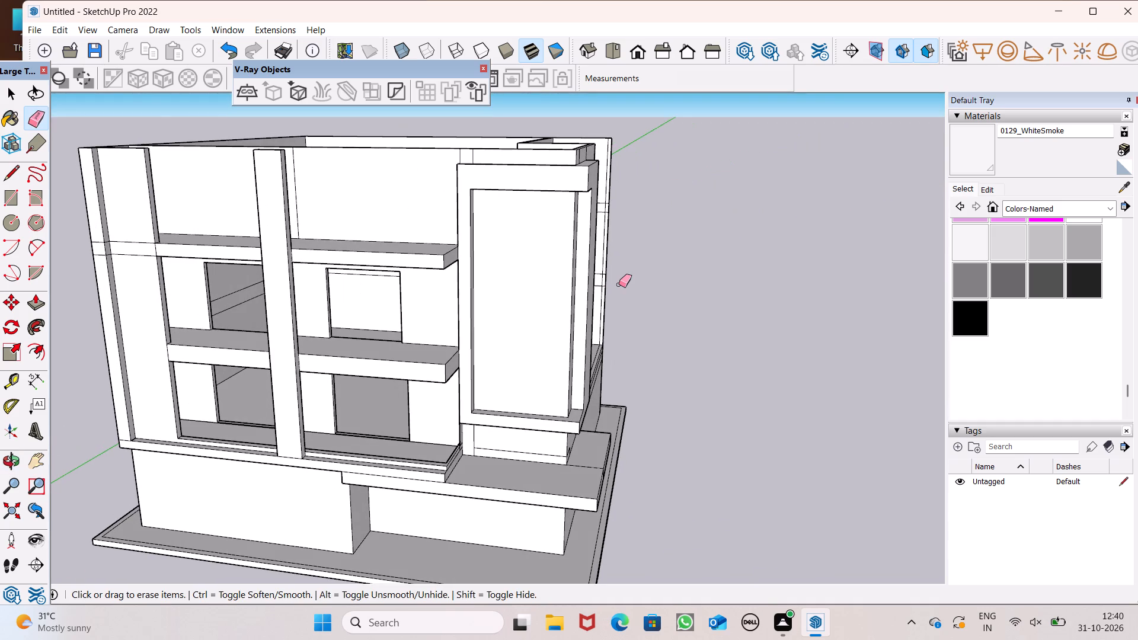
{"action": "scroll", "coordinate": [513, 278], "scroll_direction": "up", "scroll_amount": 3}
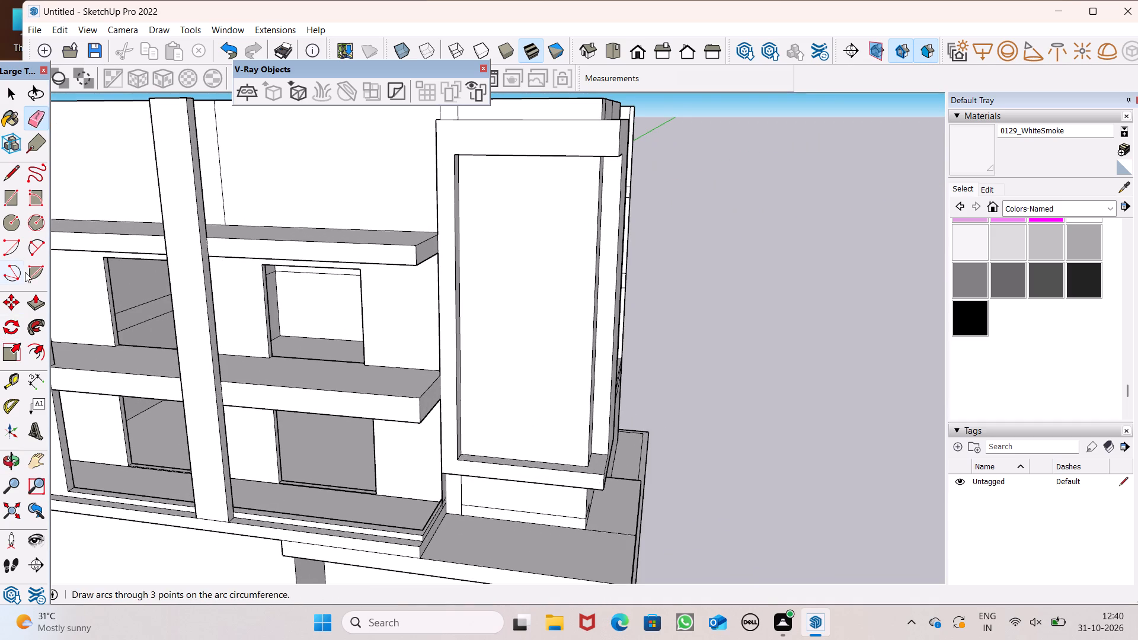
{"action": "left_click", "coordinate": [40, 295]}
{"action": "middle_click_drag", "start_coordinate": [362, 387], "coordinate": [234, 353]}
{"action": "scroll", "coordinate": [234, 353], "scroll_direction": "up", "scroll_amount": 1}
{"action": "scroll", "coordinate": [340, 387], "scroll_direction": "down", "scroll_amount": 2}
{"action": "scroll", "coordinate": [479, 239], "scroll_direction": "up", "scroll_amount": 6}
{"action": "scroll", "coordinate": [422, 255], "scroll_direction": "down", "scroll_amount": 5}
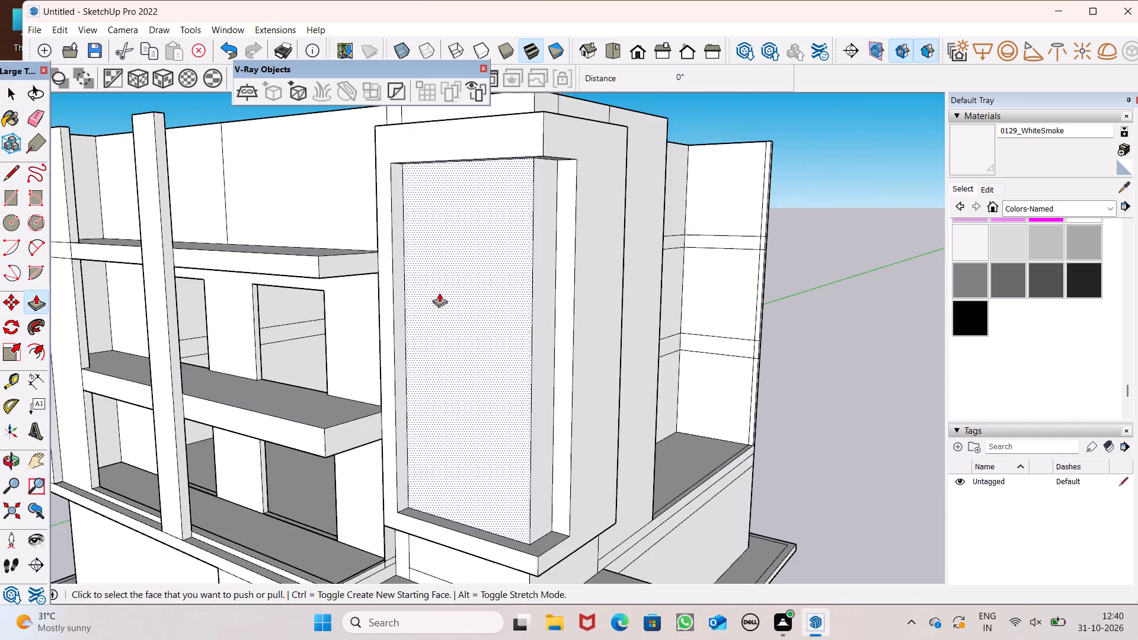
{"action": "middle_click_drag", "start_coordinate": [491, 297], "coordinate": [480, 316]}
{"action": "scroll", "coordinate": [404, 228], "scroll_direction": "up", "scroll_amount": 4}
{"action": "left_click_drag", "start_coordinate": [389, 208], "coordinate": [437, 222]}
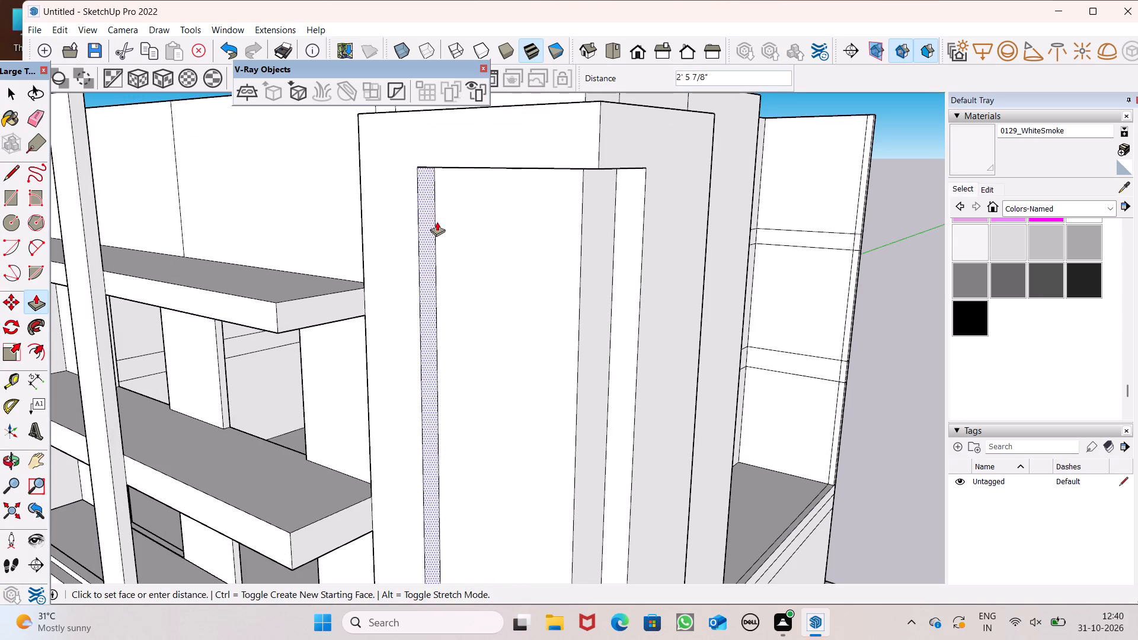
{"action": "left_click_drag", "start_coordinate": [437, 222], "coordinate": [419, 223]}
Pull the inner side face of the frame's front vertical strip by about another 5 3/8".
{"action": "scroll", "coordinate": [430, 222], "scroll_direction": "down", "scroll_amount": 6}
{"action": "middle_click_drag", "start_coordinate": [449, 257], "coordinate": [504, 284]}
{"action": "scroll", "coordinate": [337, 337], "scroll_direction": "down", "scroll_amount": 3}
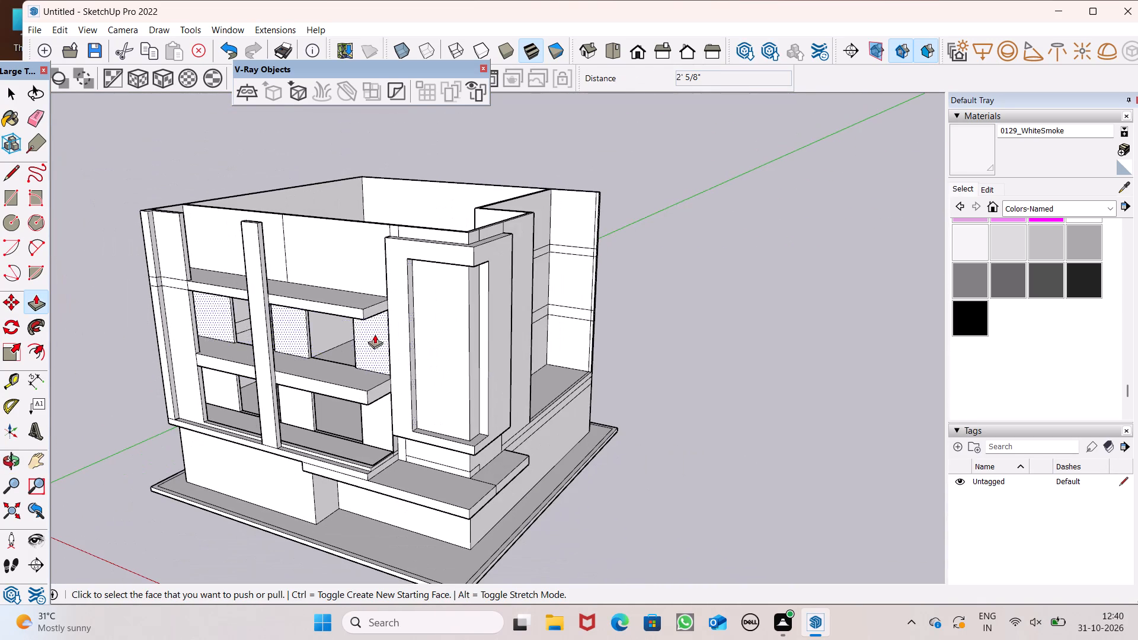
{"action": "middle_click_drag", "start_coordinate": [736, 399], "coordinate": [788, 395]}
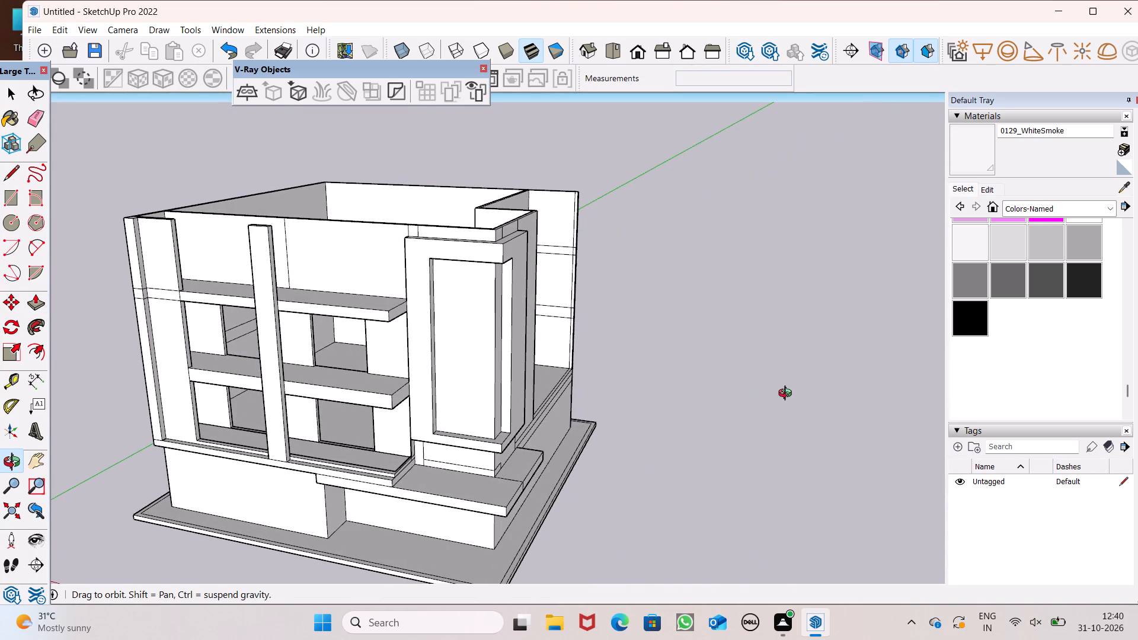
{"action": "middle_click_drag", "start_coordinate": [788, 395], "coordinate": [672, 444]}
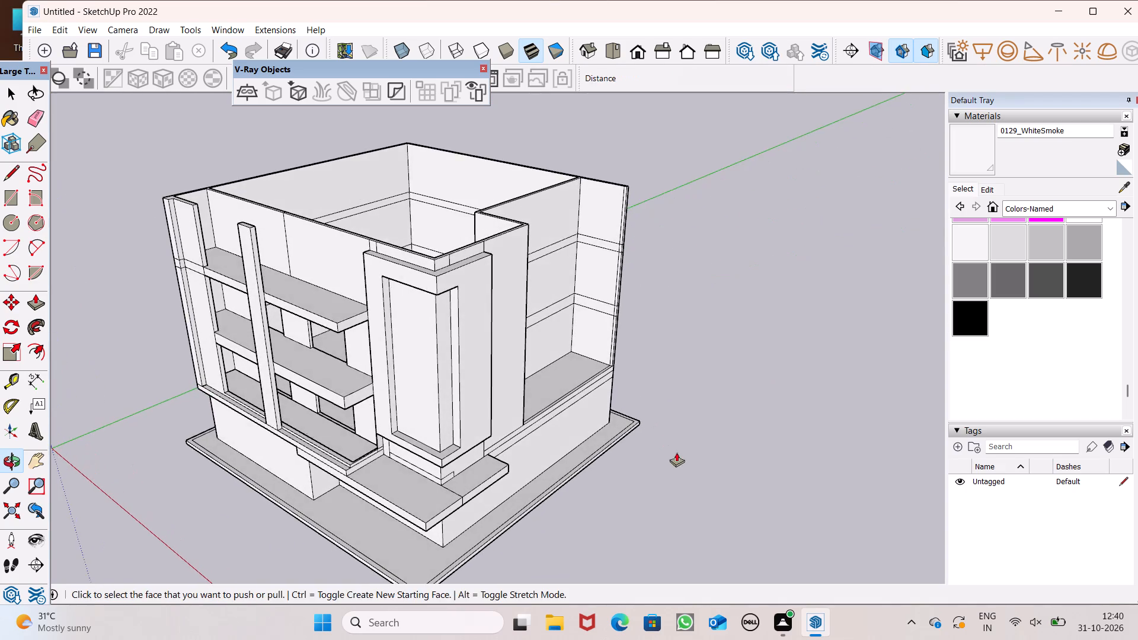
{"action": "middle_click_drag", "start_coordinate": [709, 469], "coordinate": [637, 410]}
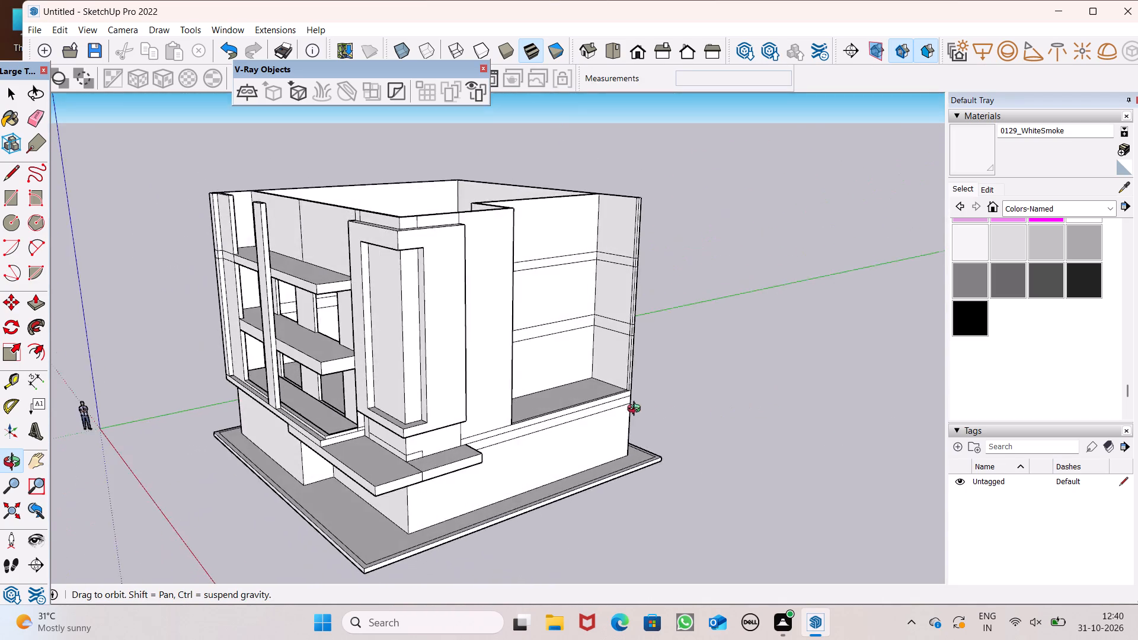
{"action": "middle_click_drag", "start_coordinate": [637, 410], "coordinate": [609, 395]}
{"action": "scroll", "coordinate": [382, 347], "scroll_direction": "up", "scroll_amount": 7}
{"action": "scroll", "coordinate": [355, 395], "scroll_direction": "up", "scroll_amount": 1}
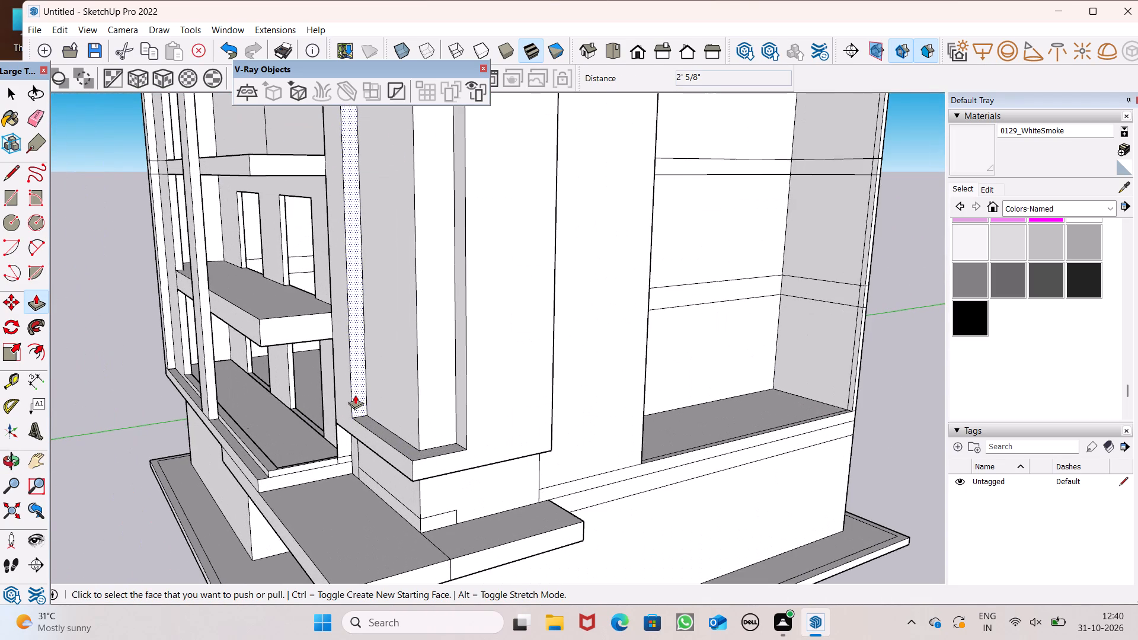
{"action": "scroll", "coordinate": [355, 395], "scroll_direction": "up", "scroll_amount": 4}
{"action": "left_click", "coordinate": [355, 387]}
{"action": "scroll", "coordinate": [359, 387], "scroll_direction": "down", "scroll_amount": 4}
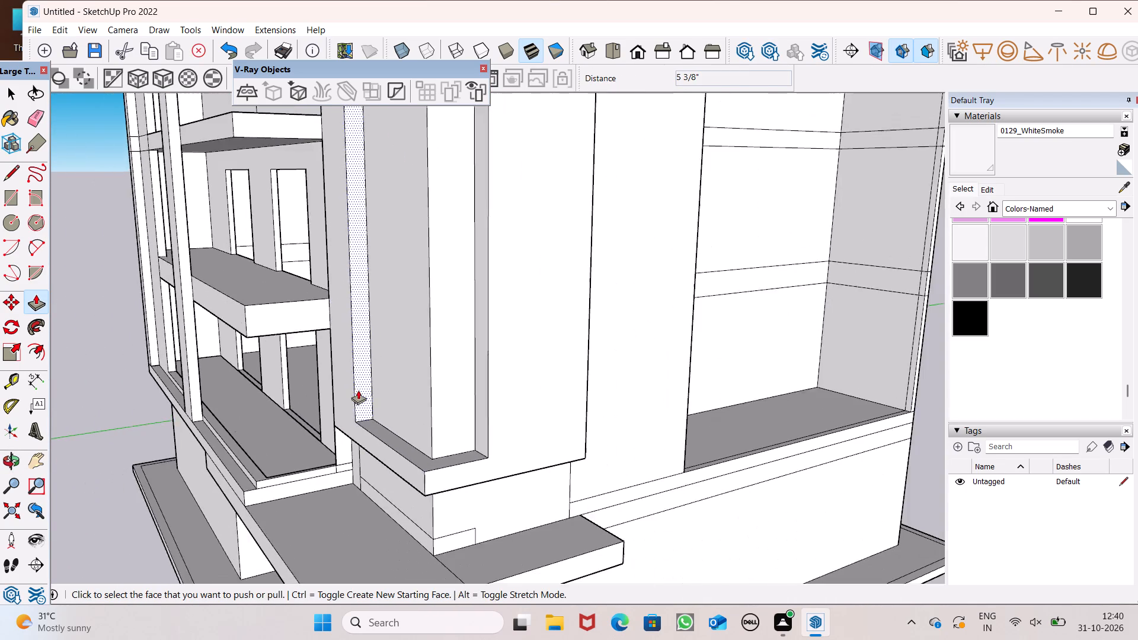
Erase the two vertical seam lines on the front parapet wall just above the corner frame.
{"action": "middle_click_drag", "start_coordinate": [347, 430], "coordinate": [510, 482]}
{"action": "scroll", "coordinate": [520, 437], "scroll_direction": "down", "scroll_amount": 6}
{"action": "scroll", "coordinate": [485, 474], "scroll_direction": "down", "scroll_amount": 3}
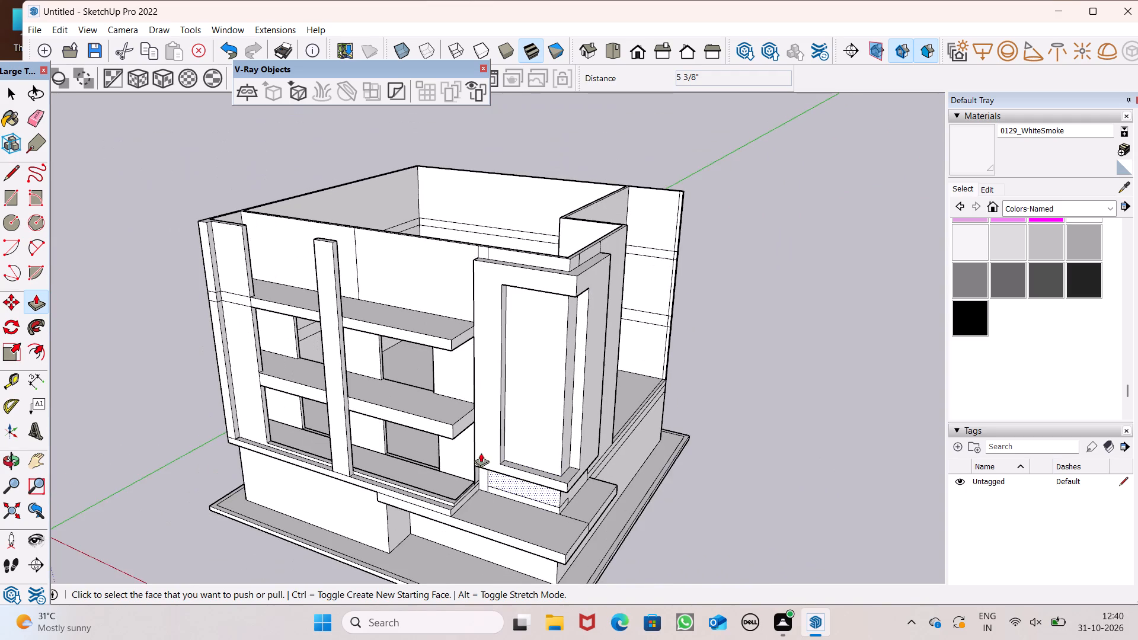
{"action": "key", "text": "space"}
{"action": "scroll", "coordinate": [538, 416], "scroll_direction": "down", "scroll_amount": 1}
{"action": "middle_click_drag", "start_coordinate": [546, 408], "coordinate": [658, 352]}
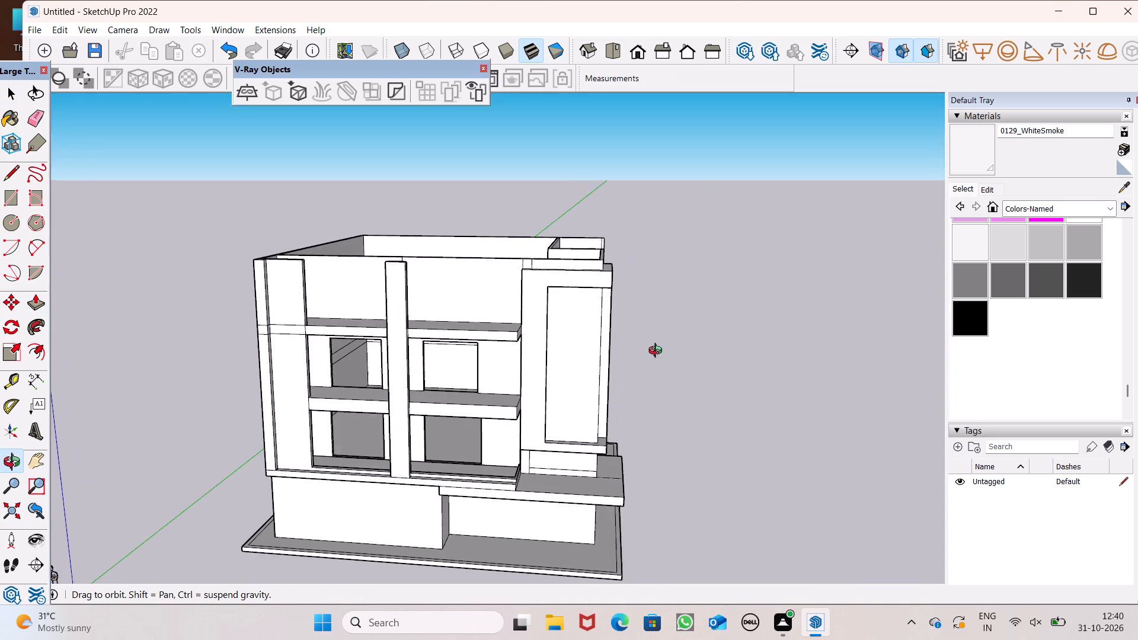
{"action": "middle_click_drag", "start_coordinate": [658, 352], "coordinate": [652, 350]}
{"action": "scroll", "coordinate": [486, 240], "scroll_direction": "up", "scroll_amount": 5}
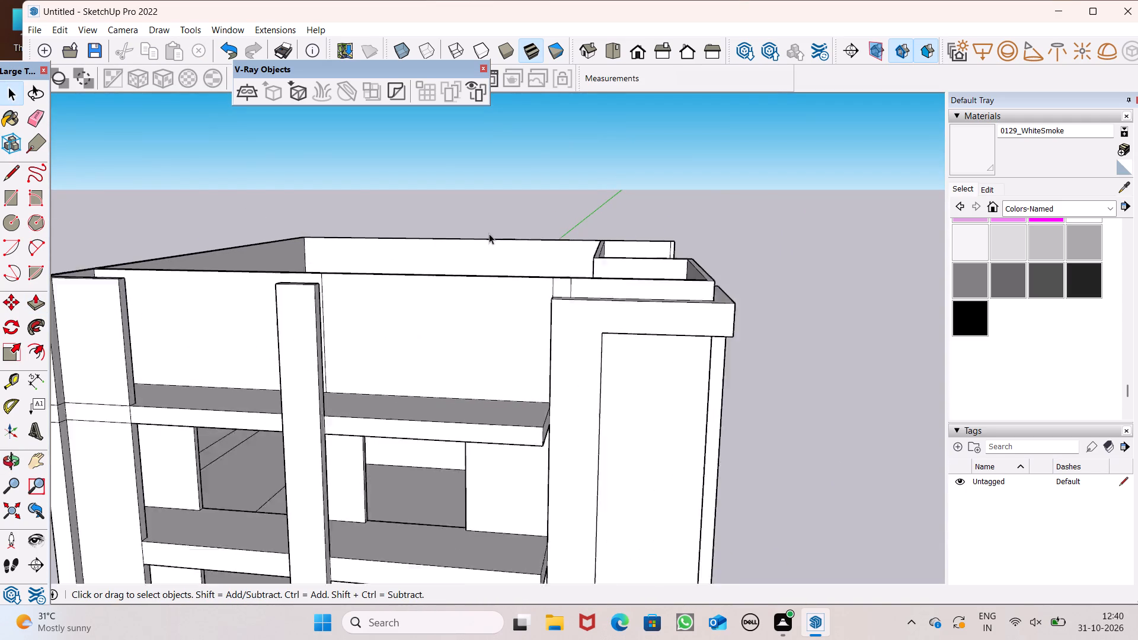
{"action": "scroll", "coordinate": [489, 233], "scroll_direction": "up", "scroll_amount": 1}
{"action": "left_click", "coordinate": [32, 109]}
{"action": "middle_click_drag", "start_coordinate": [341, 248], "coordinate": [349, 268]}
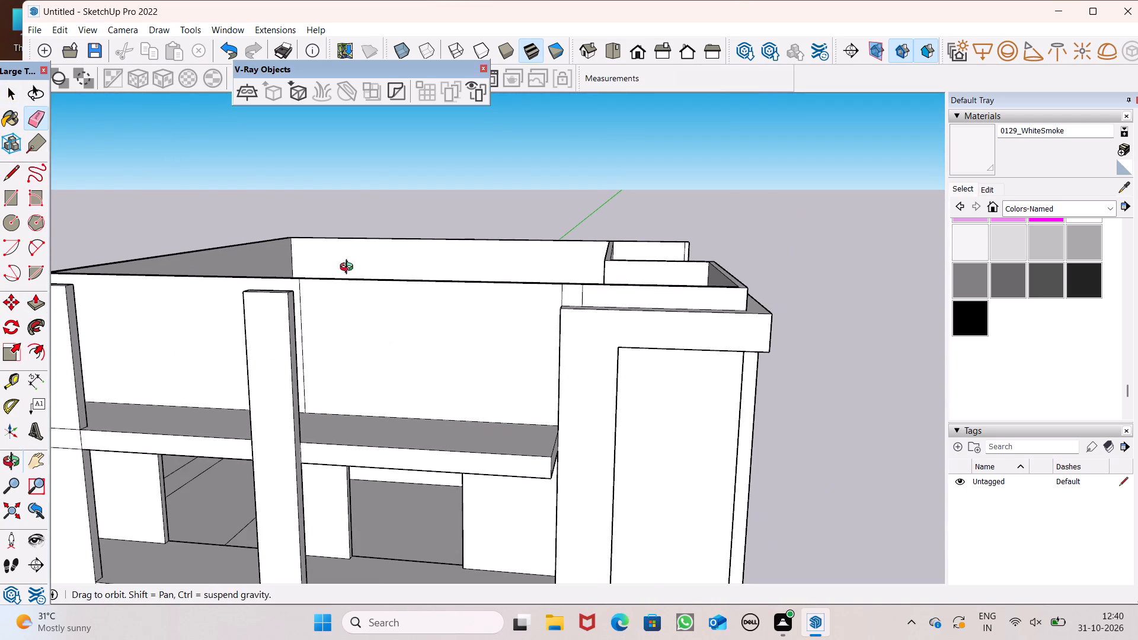
{"action": "middle_click_drag", "start_coordinate": [349, 268], "coordinate": [354, 289]}
{"action": "scroll", "coordinate": [687, 266], "scroll_direction": "up", "scroll_amount": 6}
{"action": "scroll", "coordinate": [531, 408], "scroll_direction": "up", "scroll_amount": 5}
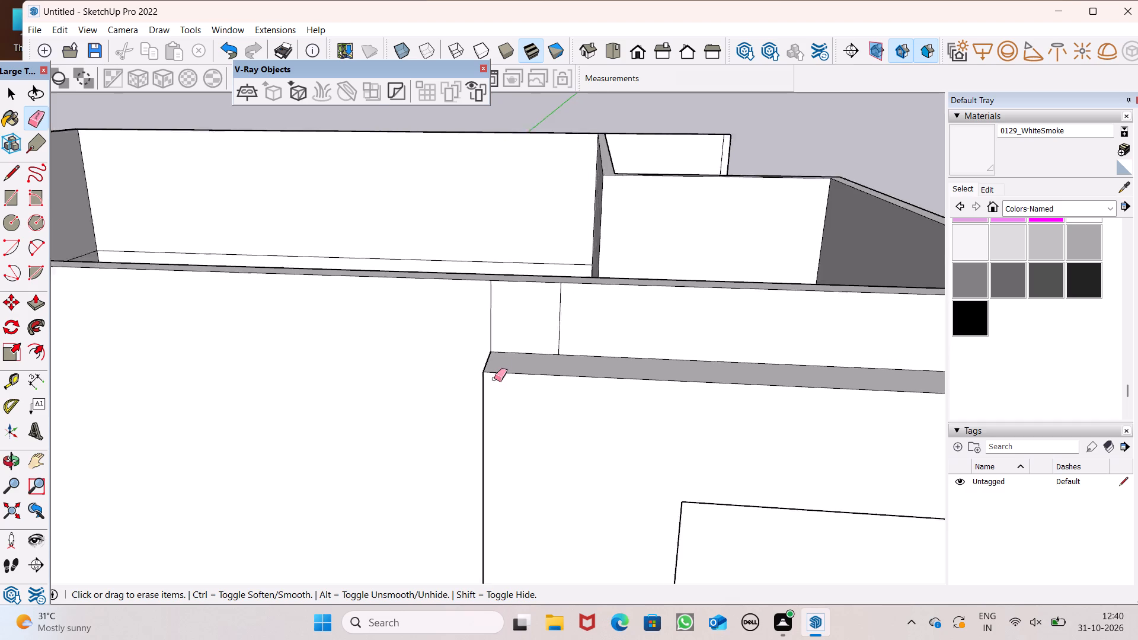
{"action": "scroll", "coordinate": [494, 379], "scroll_direction": "up", "scroll_amount": 3}
{"action": "left_click_drag", "start_coordinate": [487, 311], "coordinate": [600, 292]}
Erase the two vertical seam lines on the side parapet wall just above the corner frame.
{"action": "scroll", "coordinate": [252, 311], "scroll_direction": "down", "scroll_amount": 5}
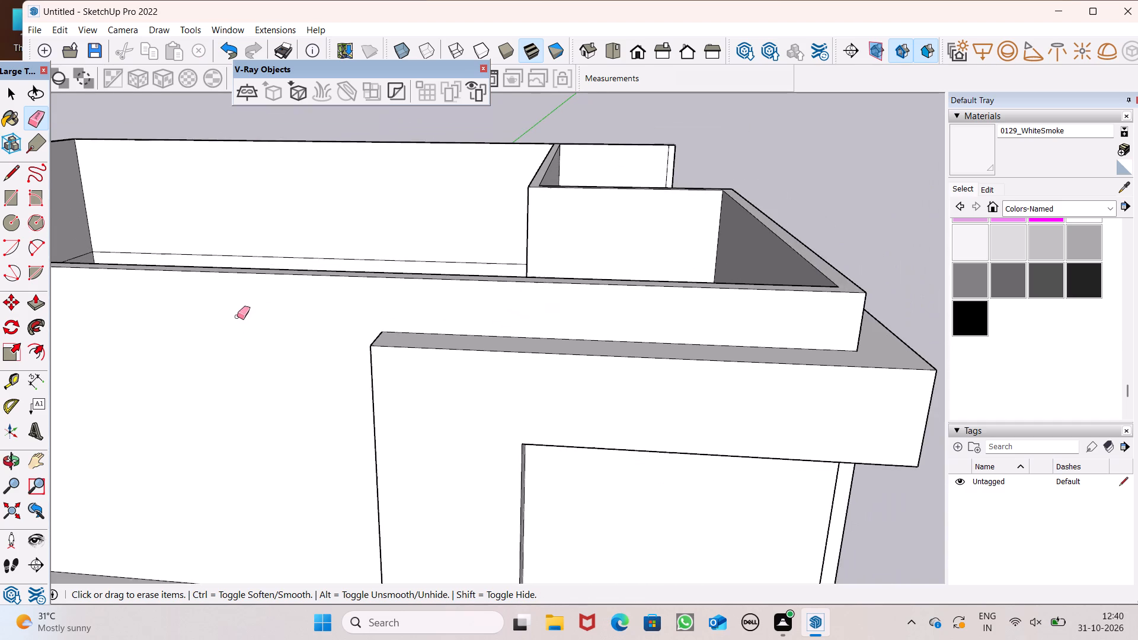
{"action": "scroll", "coordinate": [237, 316], "scroll_direction": "down", "scroll_amount": 1}
{"action": "scroll", "coordinate": [295, 306], "scroll_direction": "down", "scroll_amount": 4}
{"action": "middle_click_drag", "start_coordinate": [507, 300], "coordinate": [202, 215]}
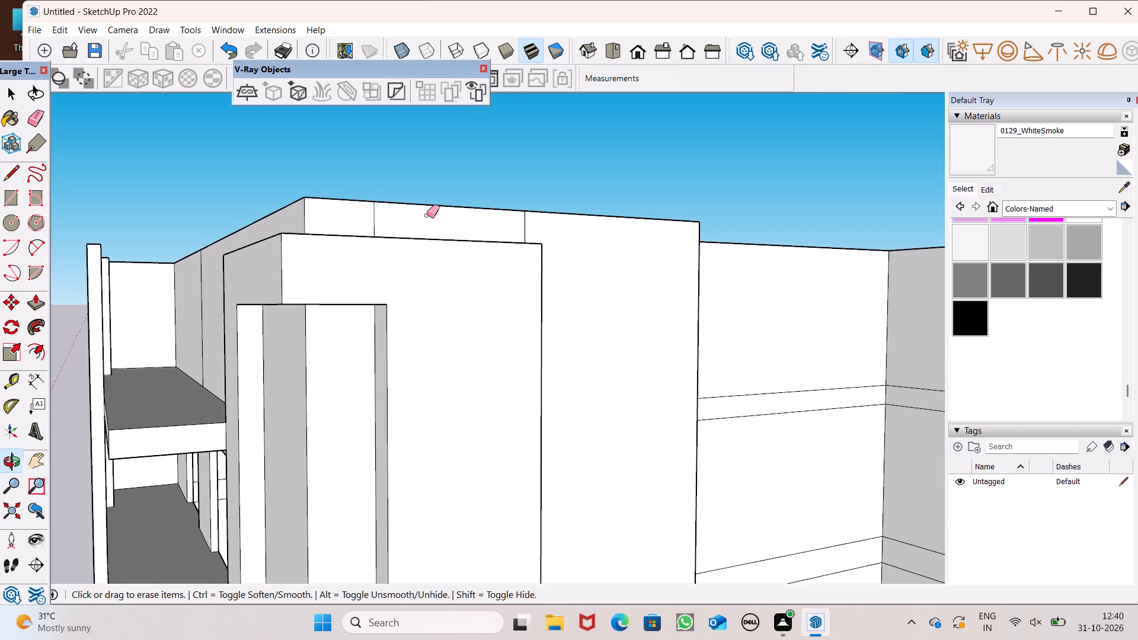
{"action": "scroll", "coordinate": [427, 215], "scroll_direction": "up", "scroll_amount": 3}
{"action": "middle_click_drag", "start_coordinate": [457, 254], "coordinate": [456, 313]}
{"action": "scroll", "coordinate": [361, 288], "scroll_direction": "up", "scroll_amount": 4}
{"action": "left_click_drag", "start_coordinate": [334, 271], "coordinate": [345, 266]}
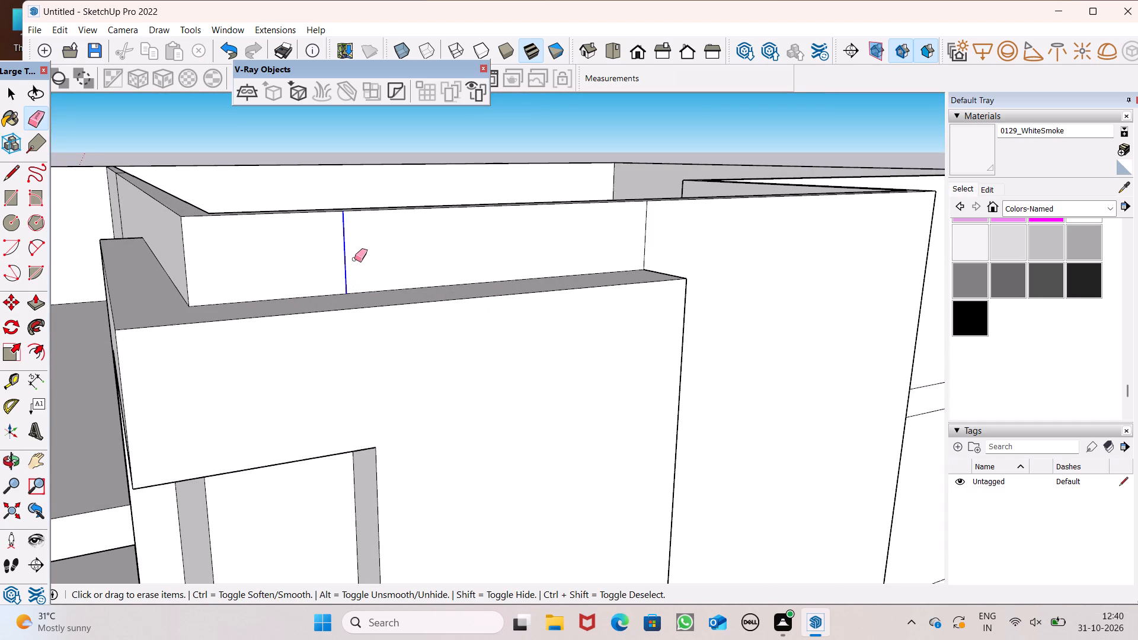
{"action": "left_click_drag", "start_coordinate": [670, 245], "coordinate": [642, 252]}
Erase the leftover seam on the wall beneath the corner frame, covering the front-face horizontal line and the small outline on the side face.
{"action": "scroll", "coordinate": [642, 251], "scroll_direction": "down", "scroll_amount": 4}
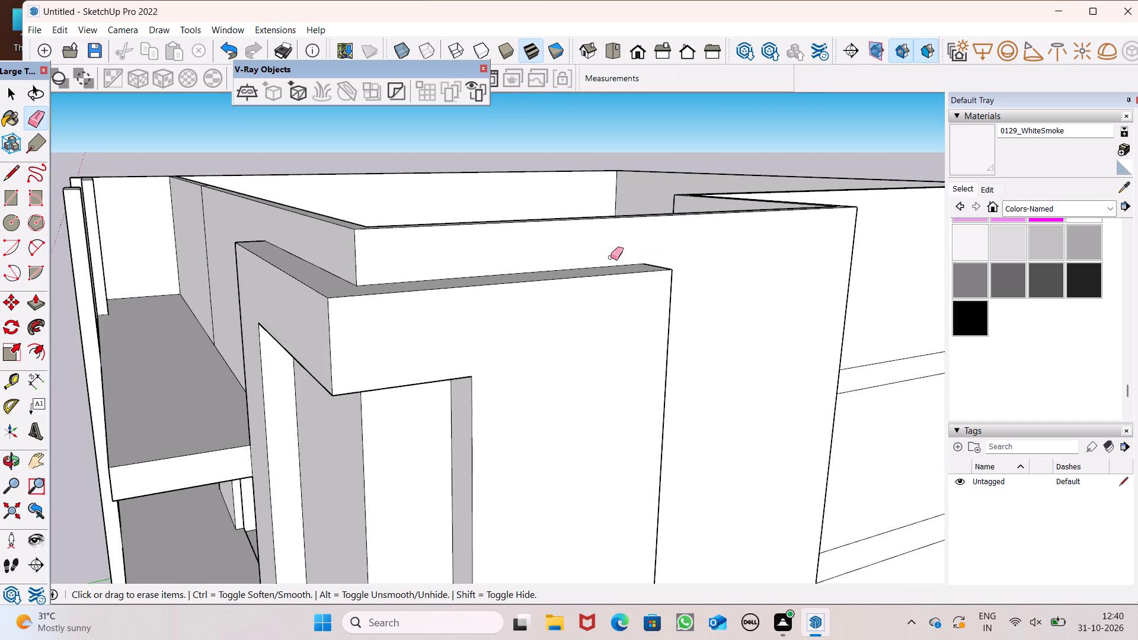
{"action": "scroll", "coordinate": [610, 257], "scroll_direction": "down", "scroll_amount": 4}
{"action": "middle_click_drag", "start_coordinate": [544, 277], "coordinate": [709, 207]}
{"action": "scroll", "coordinate": [709, 207], "scroll_direction": "up", "scroll_amount": 1}
{"action": "scroll", "coordinate": [708, 207], "scroll_direction": "down", "scroll_amount": 4}
{"action": "middle_click_drag", "start_coordinate": [645, 257], "coordinate": [536, 169]}
{"action": "scroll", "coordinate": [537, 169], "scroll_direction": "up", "scroll_amount": 1}
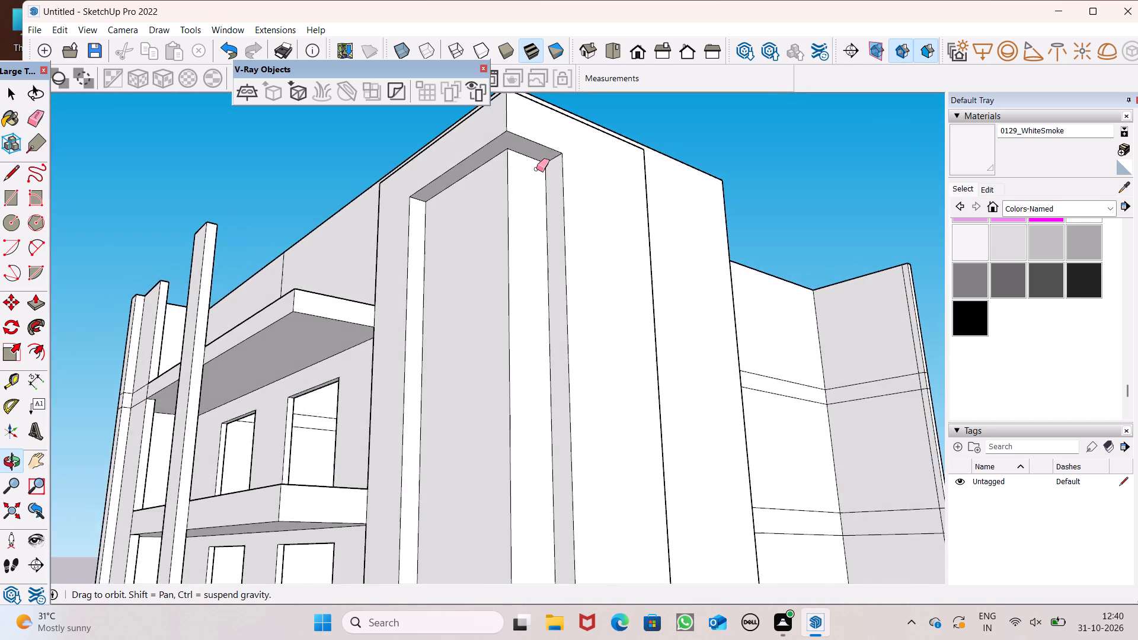
{"action": "scroll", "coordinate": [536, 168], "scroll_direction": "down", "scroll_amount": 7}
{"action": "middle_click_drag", "start_coordinate": [521, 299], "coordinate": [536, 408]}
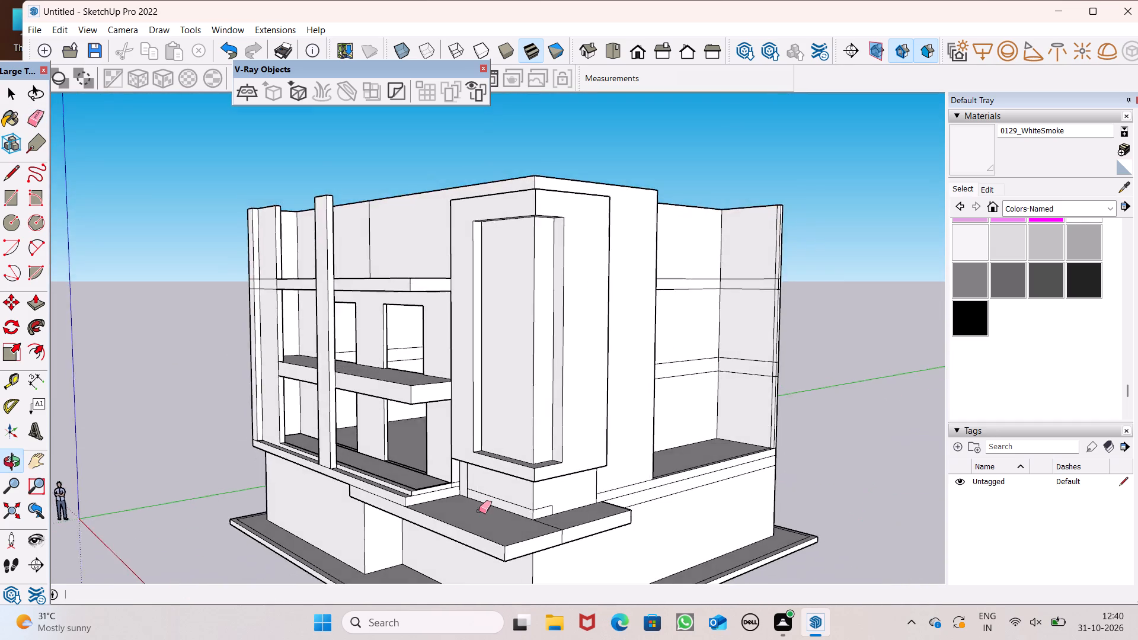
{"action": "scroll", "coordinate": [447, 584], "scroll_direction": "up", "scroll_amount": 8}
{"action": "scroll", "coordinate": [490, 501], "scroll_direction": "down", "scroll_amount": 2}
{"action": "middle_click_drag", "start_coordinate": [531, 452], "coordinate": [592, 391]}
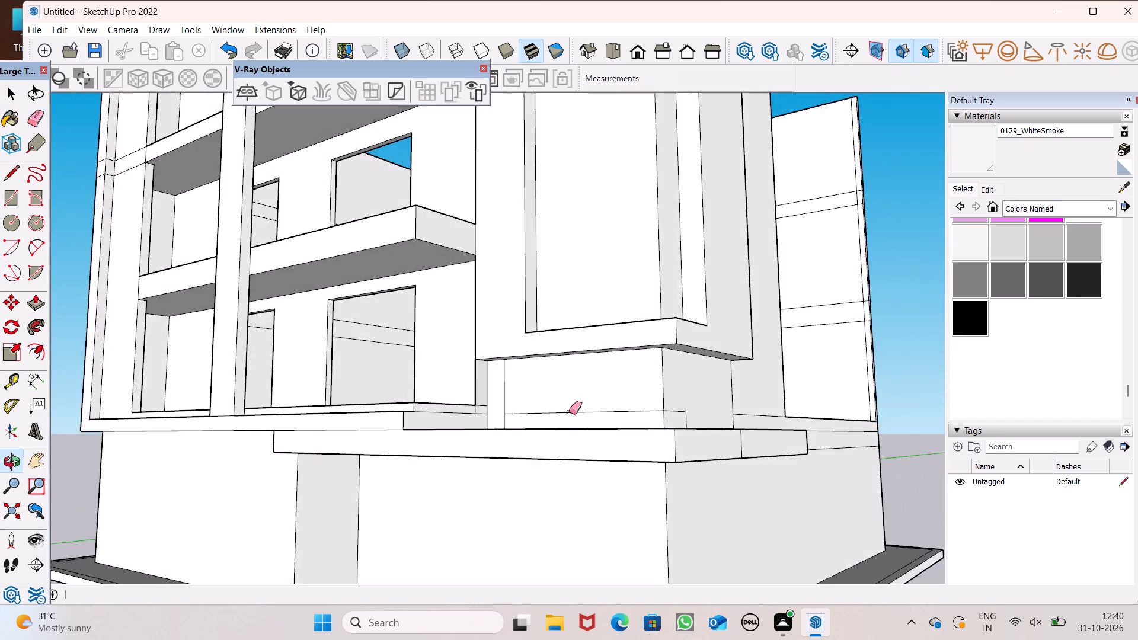
{"action": "scroll", "coordinate": [569, 412], "scroll_direction": "up", "scroll_amount": 6}
{"action": "left_click_drag", "start_coordinate": [493, 392], "coordinate": [486, 401]}
{"action": "scroll", "coordinate": [484, 373], "scroll_direction": "down", "scroll_amount": 5}
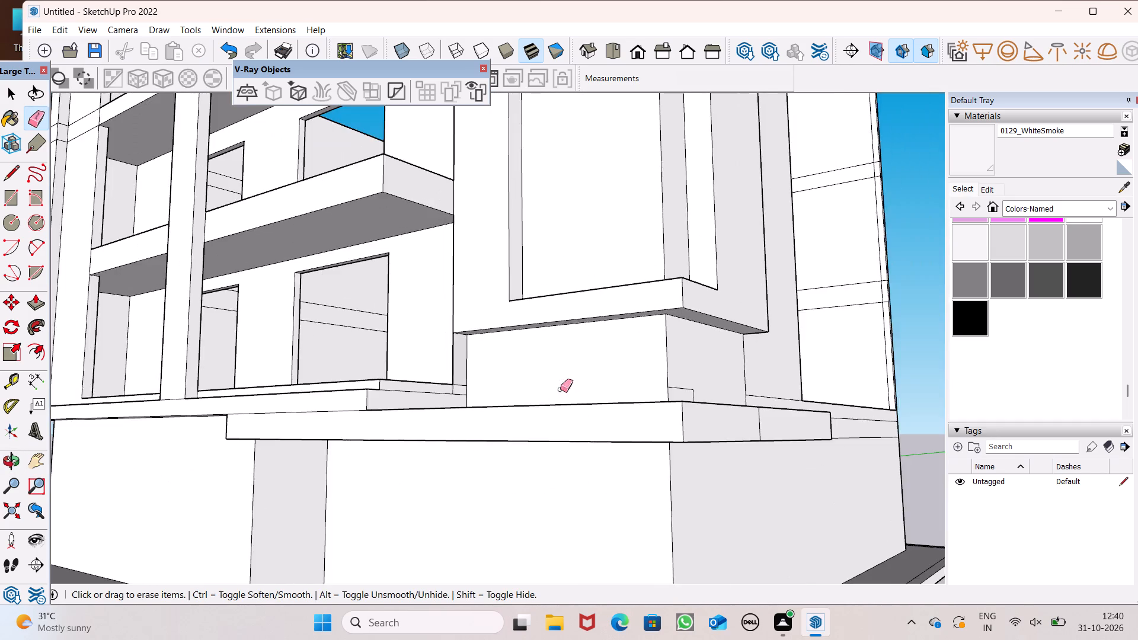
{"action": "middle_click_drag", "start_coordinate": [563, 392], "coordinate": [552, 446]}
{"action": "scroll", "coordinate": [692, 472], "scroll_direction": "up", "scroll_amount": 4}
{"action": "left_click_drag", "start_coordinate": [661, 445], "coordinate": [677, 441]}
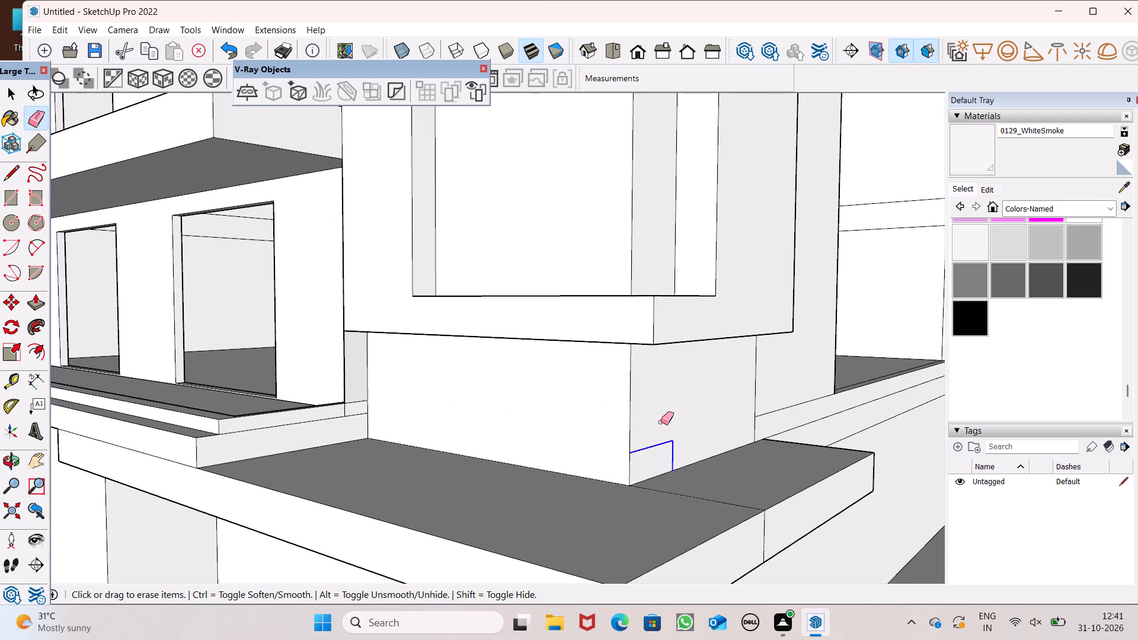
Erase the leftover edge lines under the corner frame's inner side, where the wall meets the balcony kerb.
{"action": "scroll", "coordinate": [661, 422], "scroll_direction": "down", "scroll_amount": 6}
{"action": "middle_click_drag", "start_coordinate": [676, 375], "coordinate": [525, 405]}
{"action": "middle_click_drag", "start_coordinate": [579, 423], "coordinate": [662, 421]}
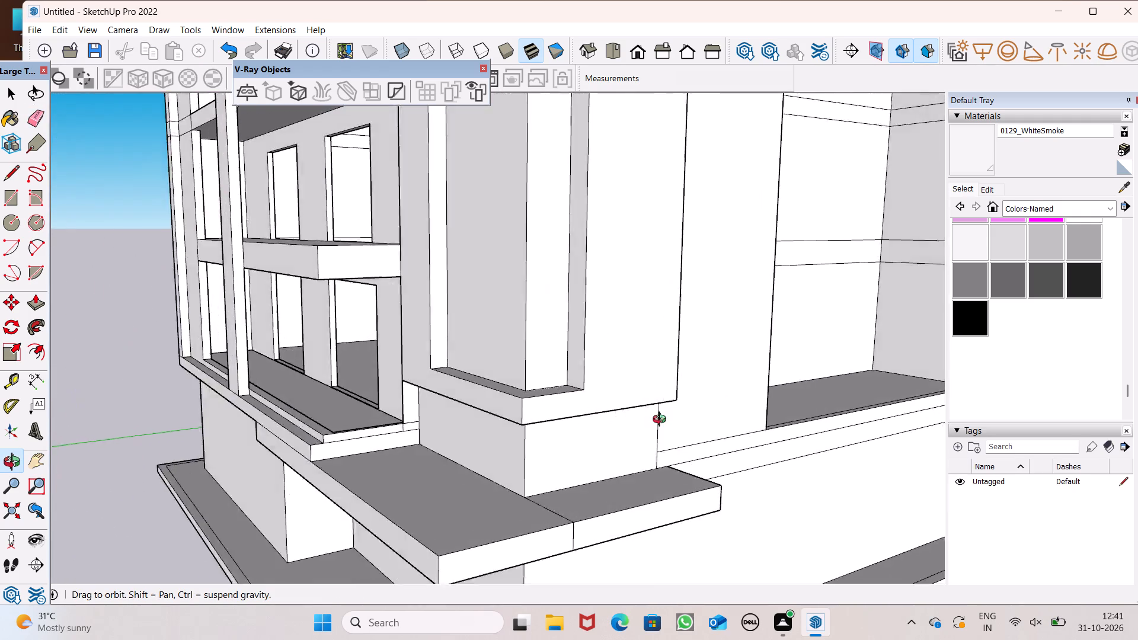
{"action": "middle_click_drag", "start_coordinate": [662, 421], "coordinate": [1136, 420]}
{"action": "scroll", "coordinate": [648, 385], "scroll_direction": "up", "scroll_amount": 8}
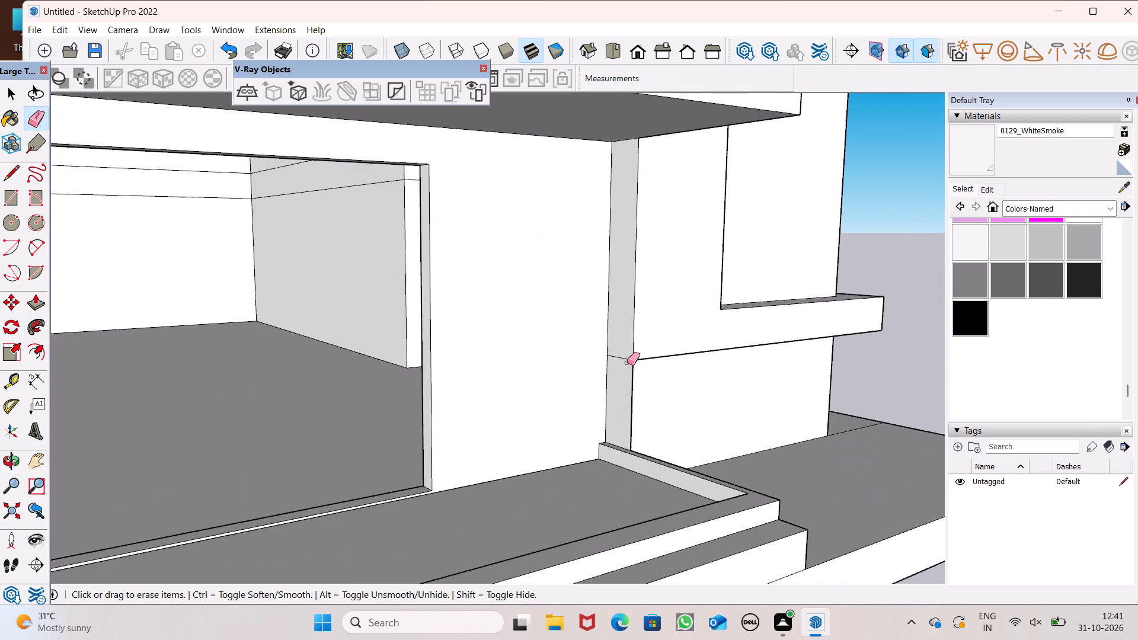
{"action": "middle_click_drag", "start_coordinate": [660, 464], "coordinate": [551, 514]}
{"action": "scroll", "coordinate": [551, 469], "scroll_direction": "up", "scroll_amount": 6}
{"action": "left_click_drag", "start_coordinate": [577, 448], "coordinate": [551, 453]}
Erase the short vertical line on the outer face of the balcony kerb where it meets the wall.
{"action": "scroll", "coordinate": [614, 484], "scroll_direction": "up", "scroll_amount": 1}
{"action": "middle_click_drag", "start_coordinate": [614, 484], "coordinate": [453, 370]}
{"action": "scroll", "coordinate": [474, 383], "scroll_direction": "down", "scroll_amount": 5}
{"action": "middle_click_drag", "start_coordinate": [480, 449], "coordinate": [492, 486]}
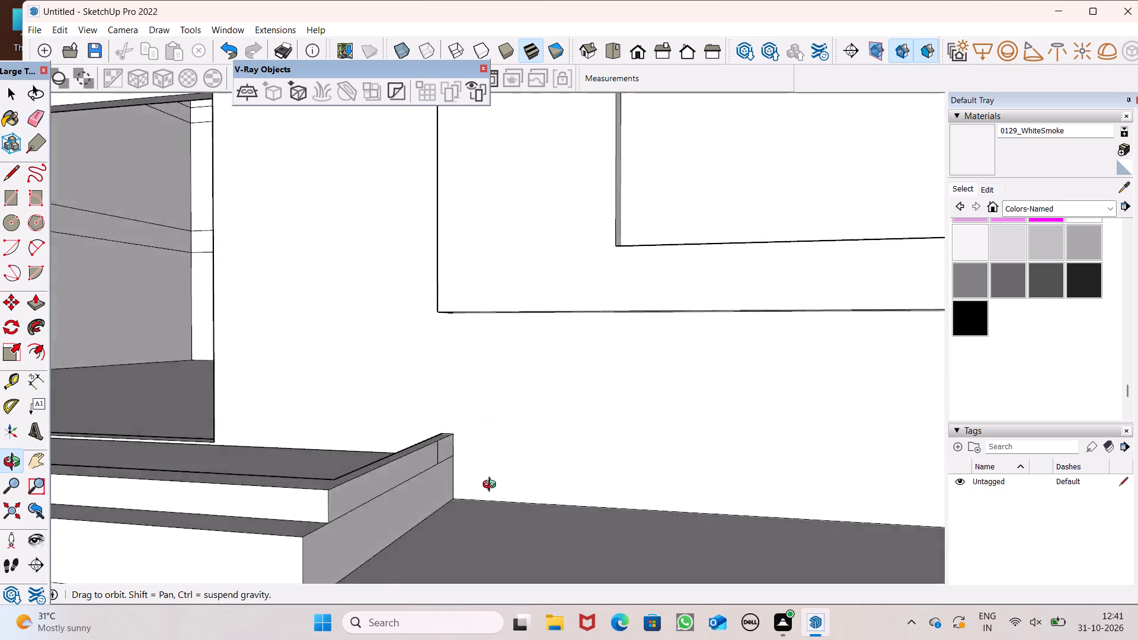
{"action": "middle_click_drag", "start_coordinate": [492, 486], "coordinate": [525, 482]}
{"action": "scroll", "coordinate": [488, 467], "scroll_direction": "up", "scroll_amount": 6}
{"action": "left_click", "coordinate": [459, 459]}
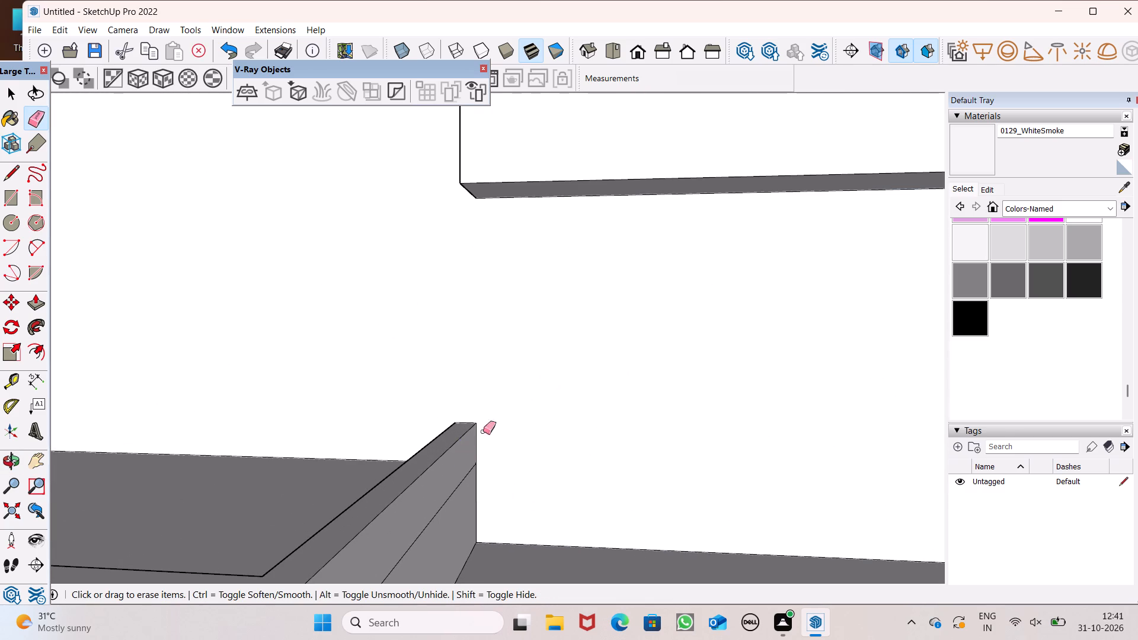
{"action": "scroll", "coordinate": [613, 310], "scroll_direction": "down", "scroll_amount": 4}
{"action": "middle_click_drag", "start_coordinate": [593, 359], "coordinate": [737, 440]}
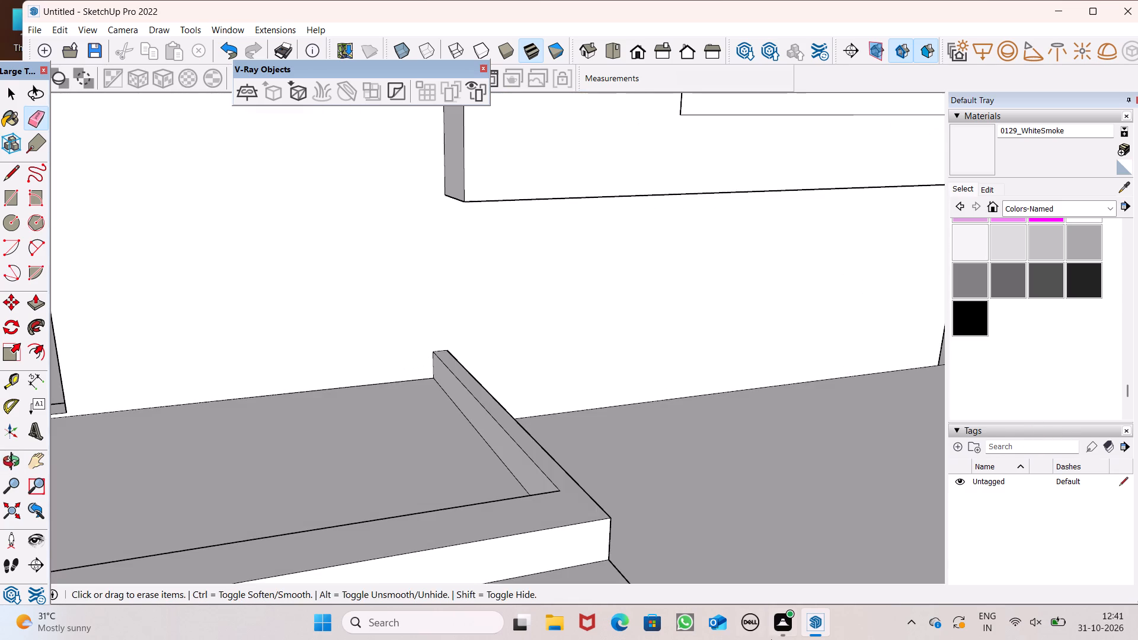
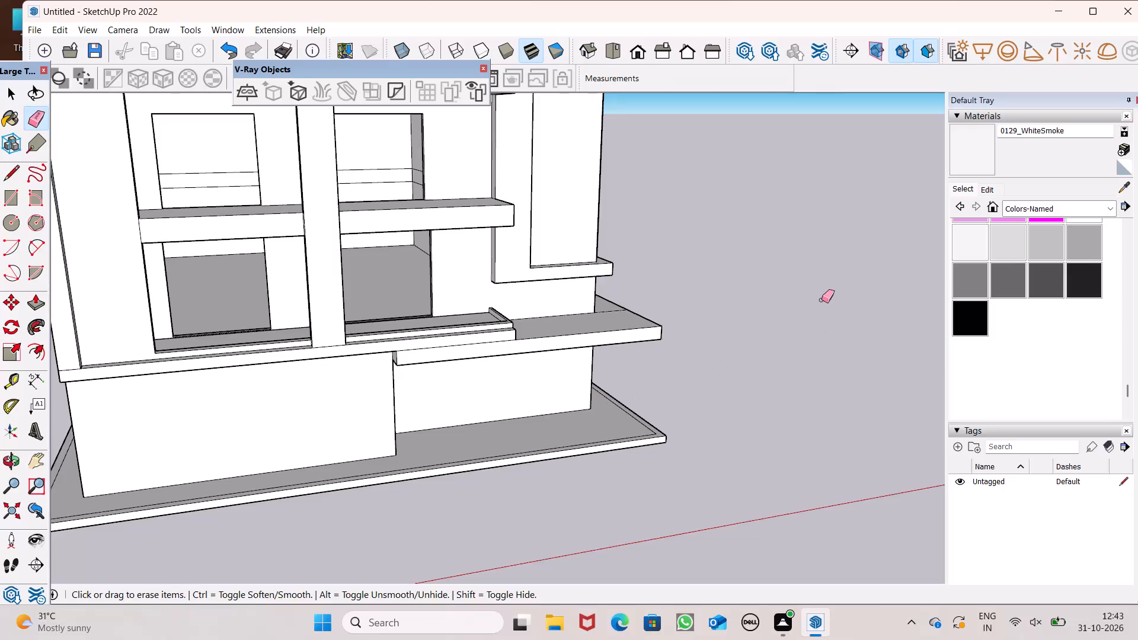
Examine the building's front facade, balcony slabs and open roof from several angles.
{"action": "scroll", "coordinate": [780, 287], "scroll_direction": "down", "scroll_amount": 2}
{"action": "middle_click_drag", "start_coordinate": [673, 383], "coordinate": [512, 541]}
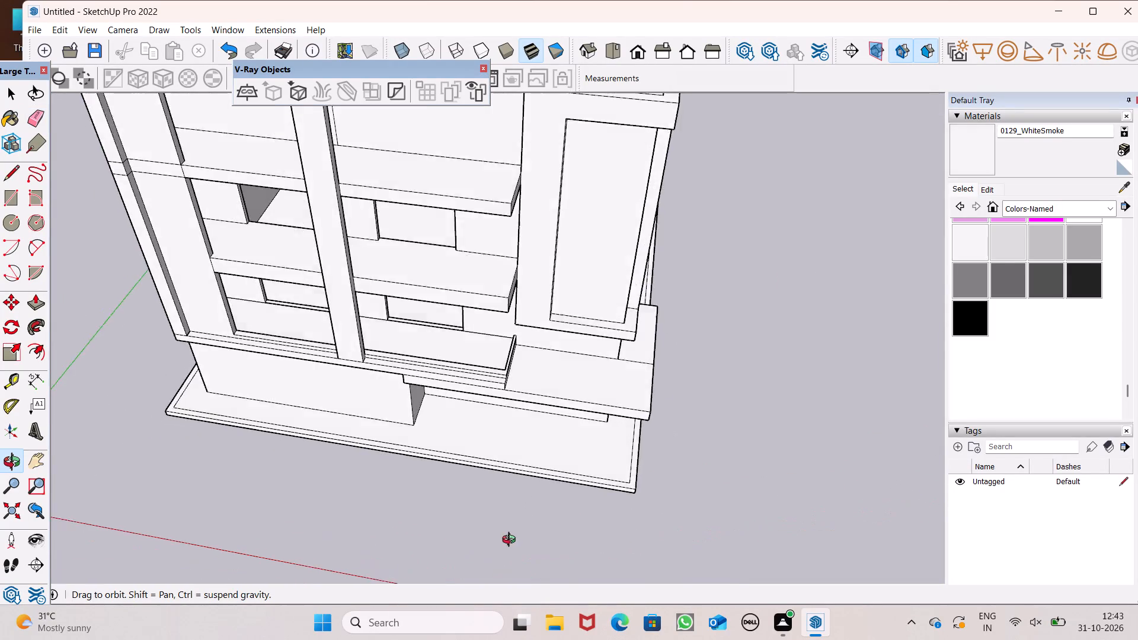
{"action": "middle_click_drag", "start_coordinate": [512, 541], "coordinate": [510, 532]}
{"action": "scroll", "coordinate": [510, 537], "scroll_direction": "up", "scroll_amount": 1}
{"action": "scroll", "coordinate": [578, 360], "scroll_direction": "up", "scroll_amount": 6}
{"action": "left_click_drag", "start_coordinate": [690, 337], "coordinate": [692, 357]}
{"action": "scroll", "coordinate": [586, 353], "scroll_direction": "down", "scroll_amount": 6}
{"action": "scroll", "coordinate": [531, 294], "scroll_direction": "up", "scroll_amount": 2}
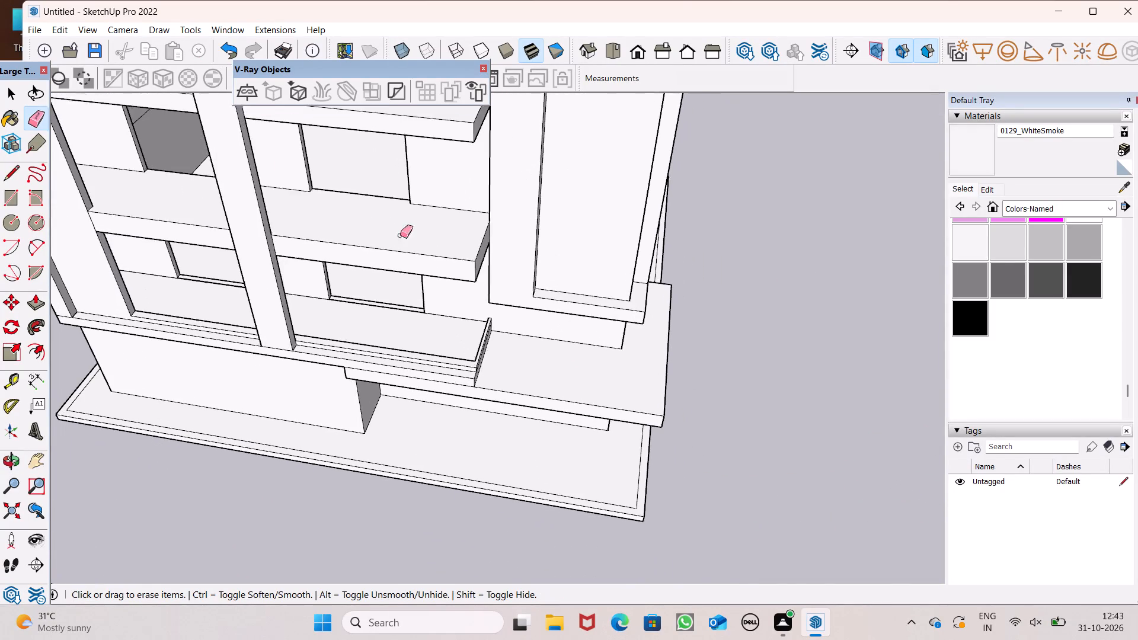
{"action": "scroll", "coordinate": [400, 235], "scroll_direction": "up", "scroll_amount": 6}
{"action": "scroll", "coordinate": [609, 331], "scroll_direction": "down", "scroll_amount": 13}
{"action": "scroll", "coordinate": [848, 436], "scroll_direction": "up", "scroll_amount": 5}
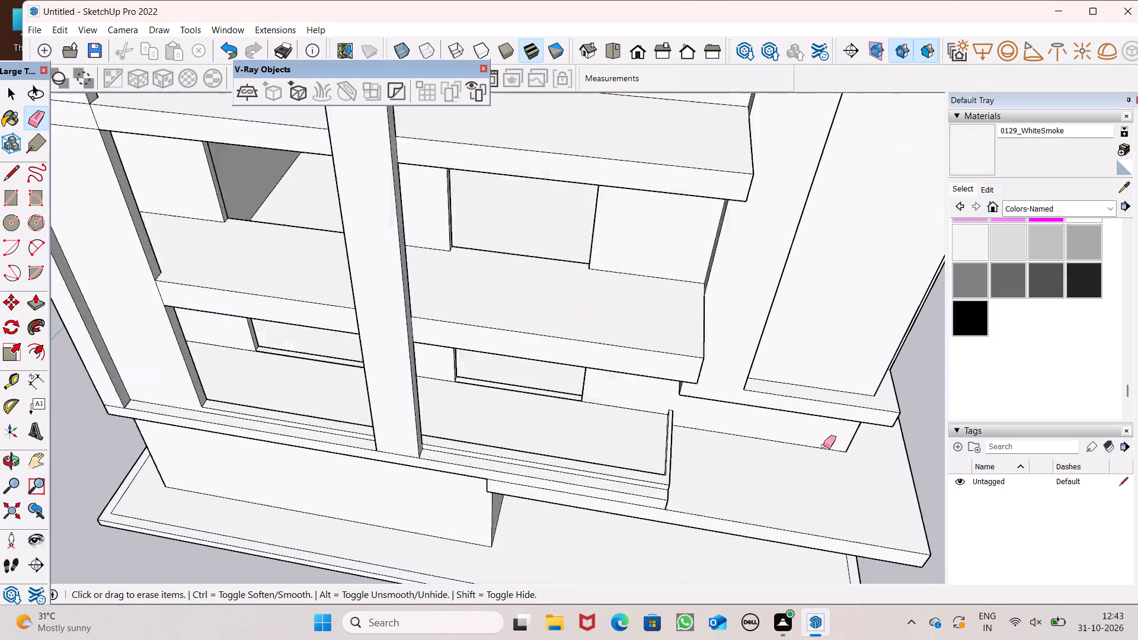
{"action": "scroll", "coordinate": [823, 446], "scroll_direction": "up", "scroll_amount": 3}
{"action": "scroll", "coordinate": [550, 378], "scroll_direction": "down", "scroll_amount": 16}
{"action": "middle_click_drag", "start_coordinate": [447, 271], "coordinate": [363, 43]}
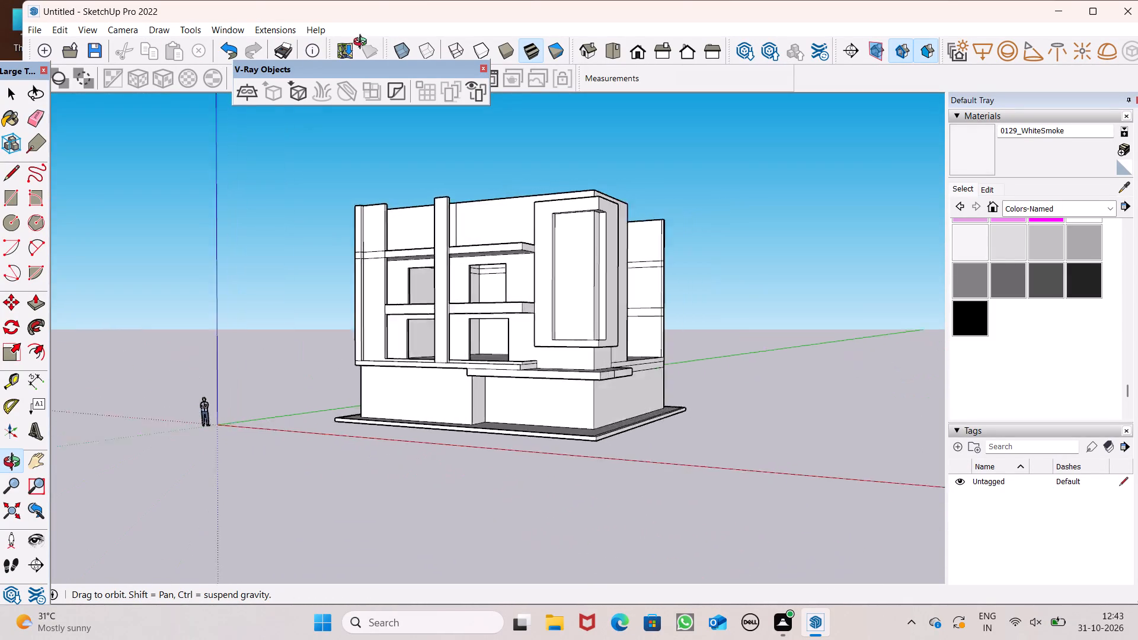
{"action": "middle_click_drag", "start_coordinate": [363, 43], "coordinate": [516, 172]}
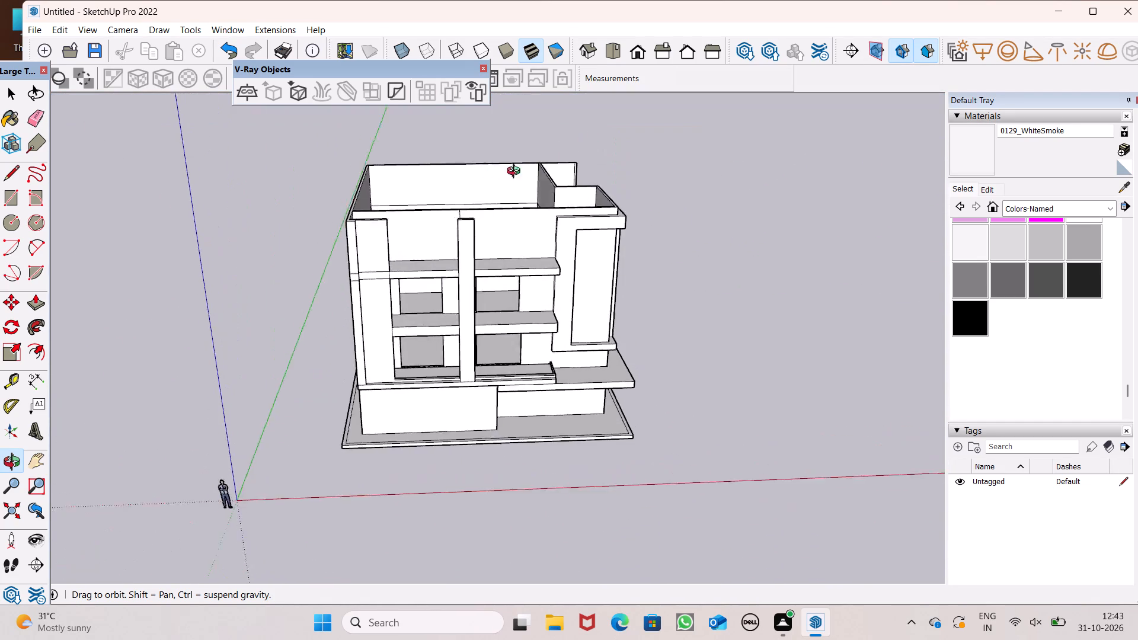
{"action": "middle_click_drag", "start_coordinate": [516, 172], "coordinate": [447, 219]}
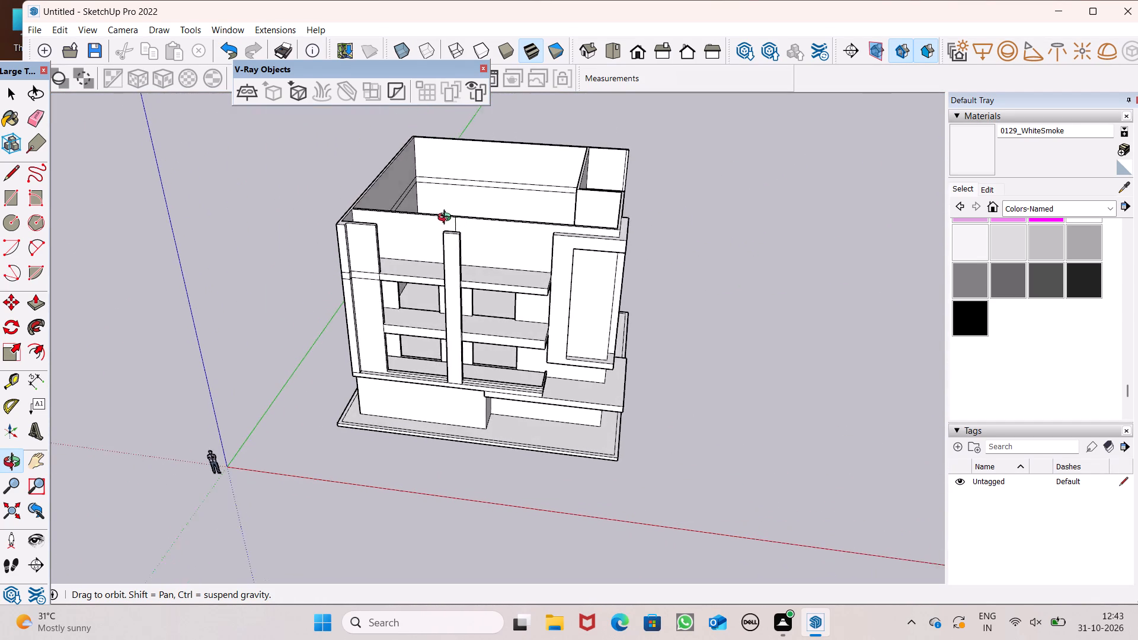
{"action": "middle_click_drag", "start_coordinate": [447, 219], "coordinate": [409, 257]}
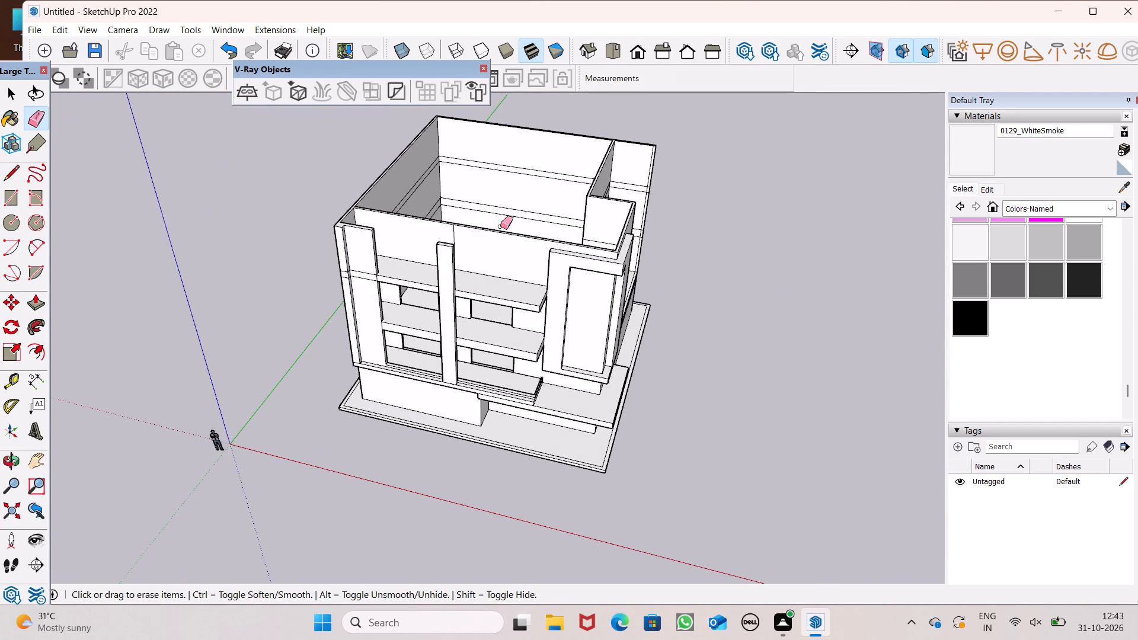
{"action": "scroll", "coordinate": [500, 226], "scroll_direction": "up", "scroll_amount": 1}
{"action": "scroll", "coordinate": [500, 226], "scroll_direction": "down", "scroll_amount": 2}
{"action": "middle_click_drag", "start_coordinate": [529, 257], "coordinate": [506, 318]}
{"action": "scroll", "coordinate": [509, 318], "scroll_direction": "up", "scroll_amount": 4}
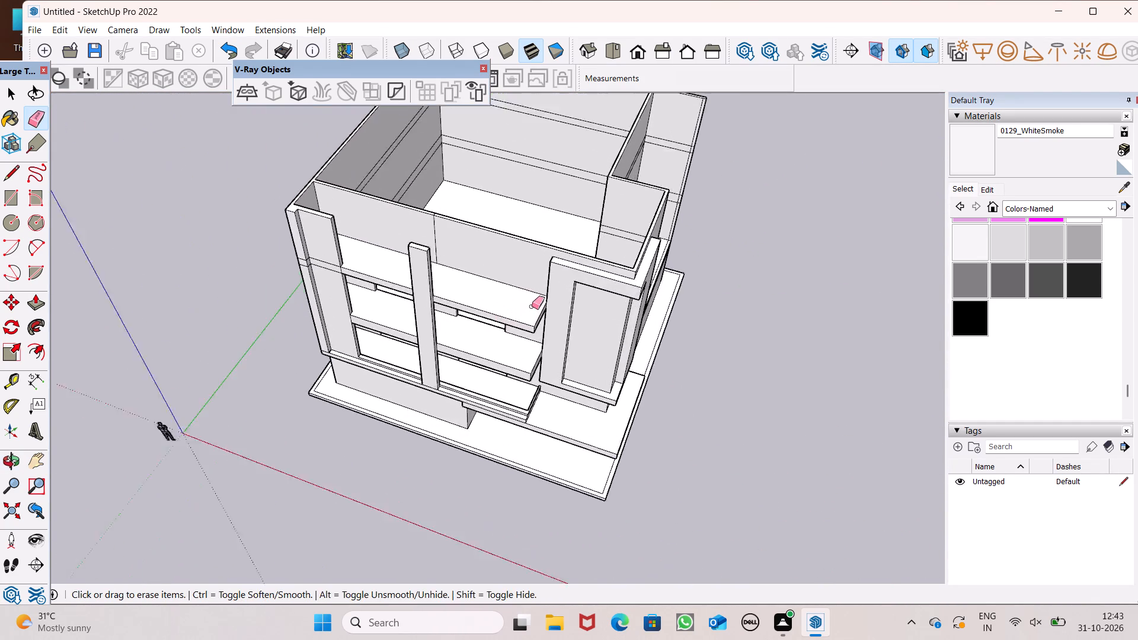
{"action": "scroll", "coordinate": [532, 306], "scroll_direction": "up", "scroll_amount": 3}
{"action": "middle_click_drag", "start_coordinate": [571, 260], "coordinate": [717, 274]}
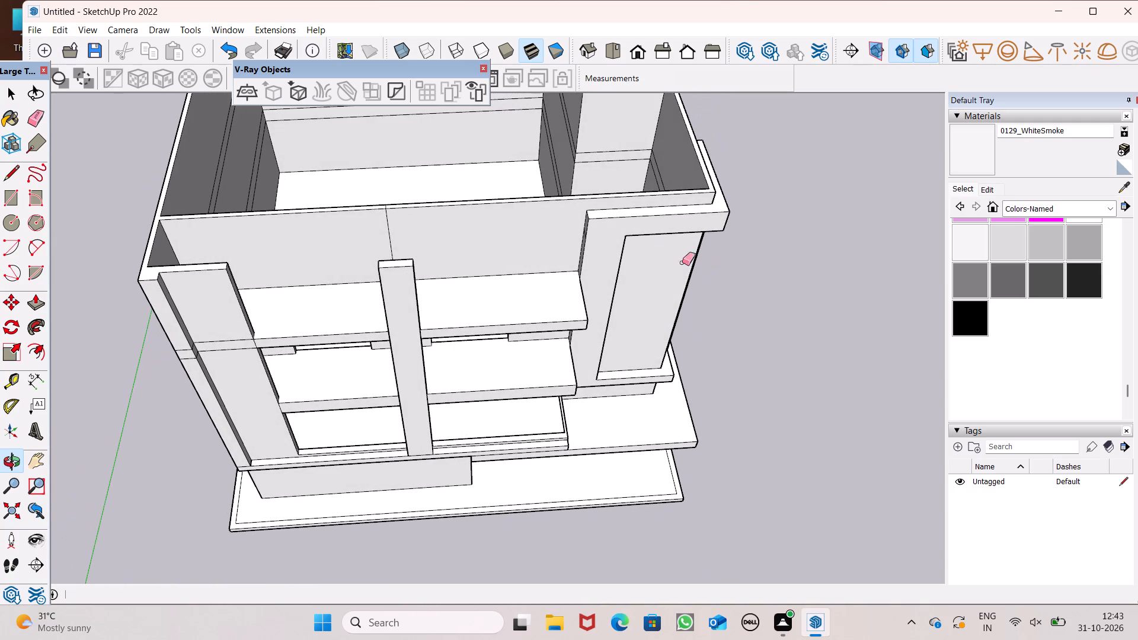
Draw a line from the projecting corner frame's inner top corner up the front wall and 6" across its top face.
{"action": "left_click", "coordinate": [4, 169]}
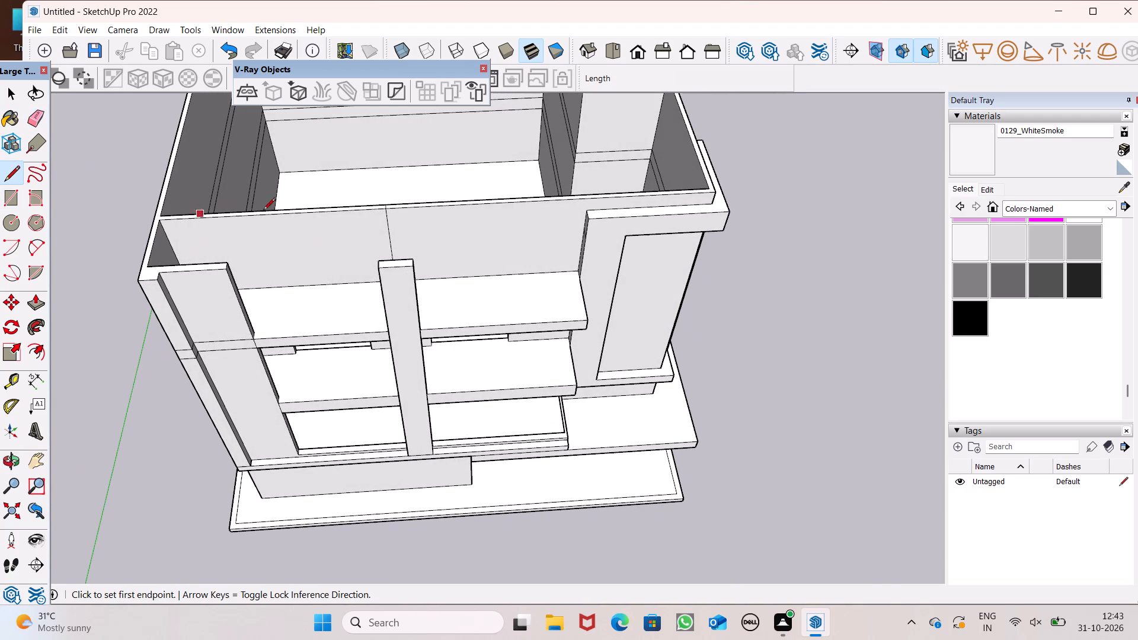
{"action": "scroll", "coordinate": [393, 195], "scroll_direction": "up", "scroll_amount": 6}
{"action": "scroll", "coordinate": [601, 250], "scroll_direction": "down", "scroll_amount": 4}
{"action": "scroll", "coordinate": [707, 188], "scroll_direction": "up", "scroll_amount": 5}
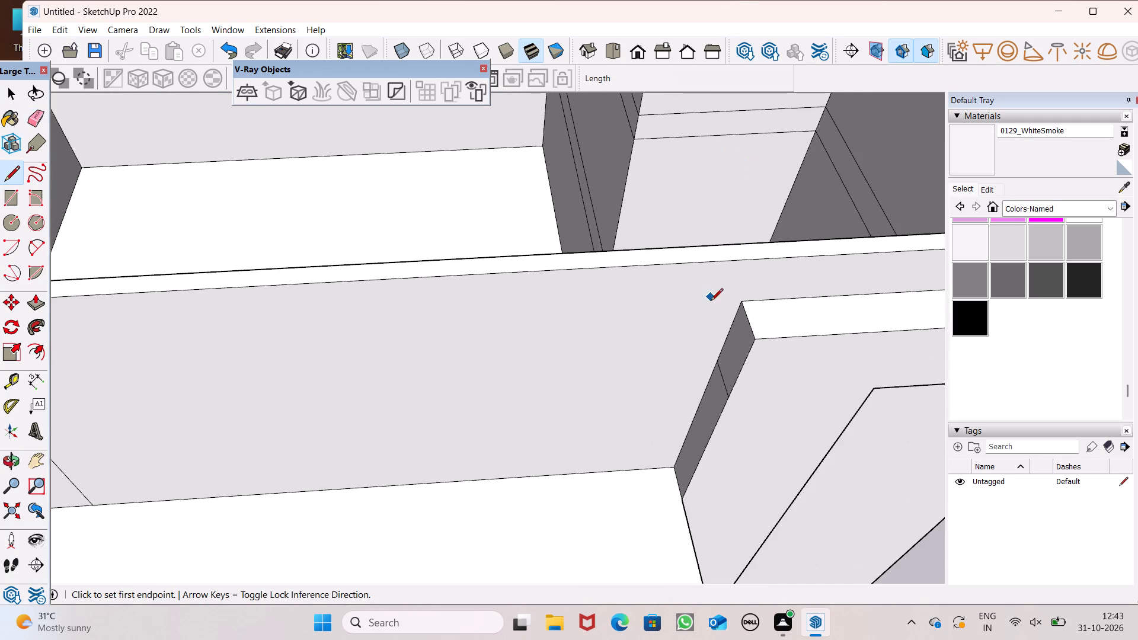
{"action": "scroll", "coordinate": [711, 302], "scroll_direction": "up", "scroll_amount": 5}
{"action": "left_click_drag", "start_coordinate": [765, 304], "coordinate": [761, 293]}
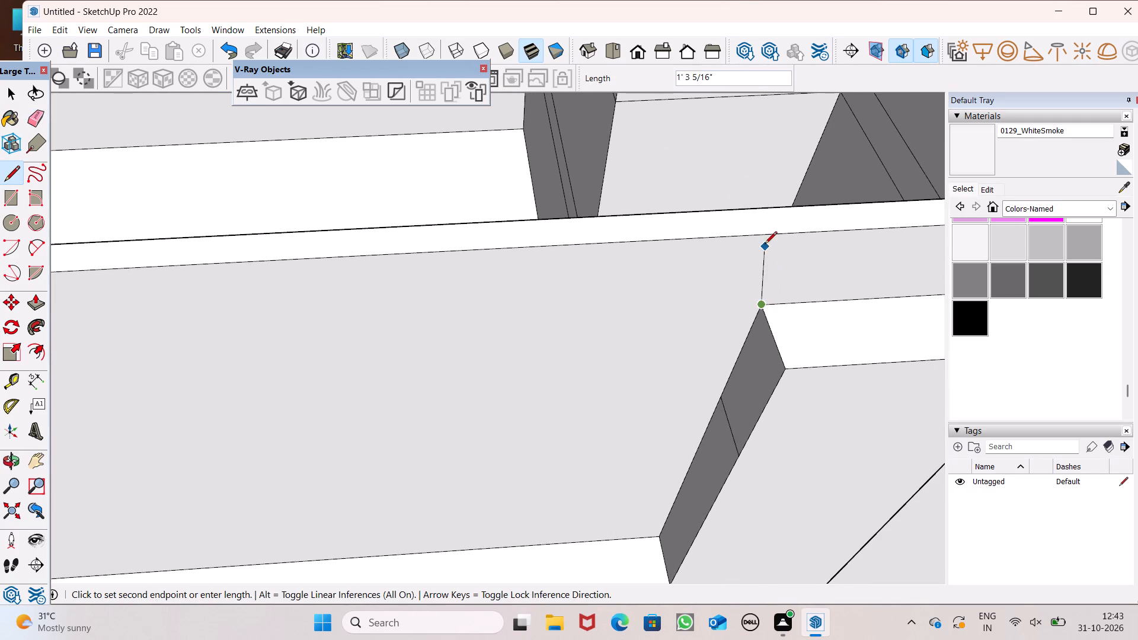
{"action": "left_click", "coordinate": [794, 236]}
{"action": "left_click", "coordinate": [792, 234]}
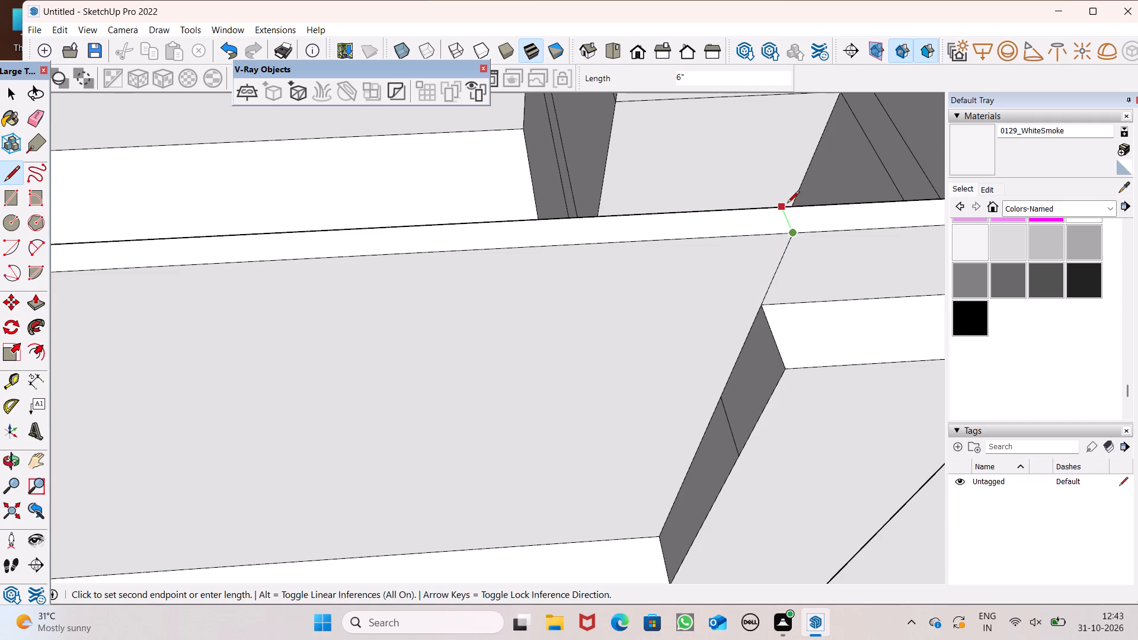
{"action": "left_click", "coordinate": [787, 203]}
{"action": "key", "text": "space"}
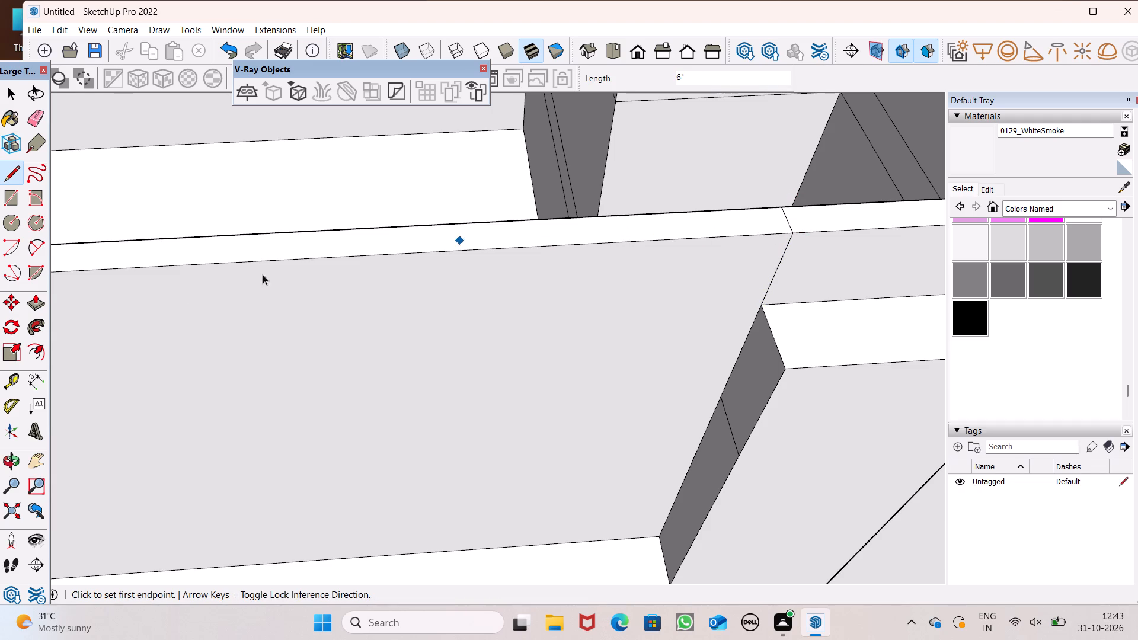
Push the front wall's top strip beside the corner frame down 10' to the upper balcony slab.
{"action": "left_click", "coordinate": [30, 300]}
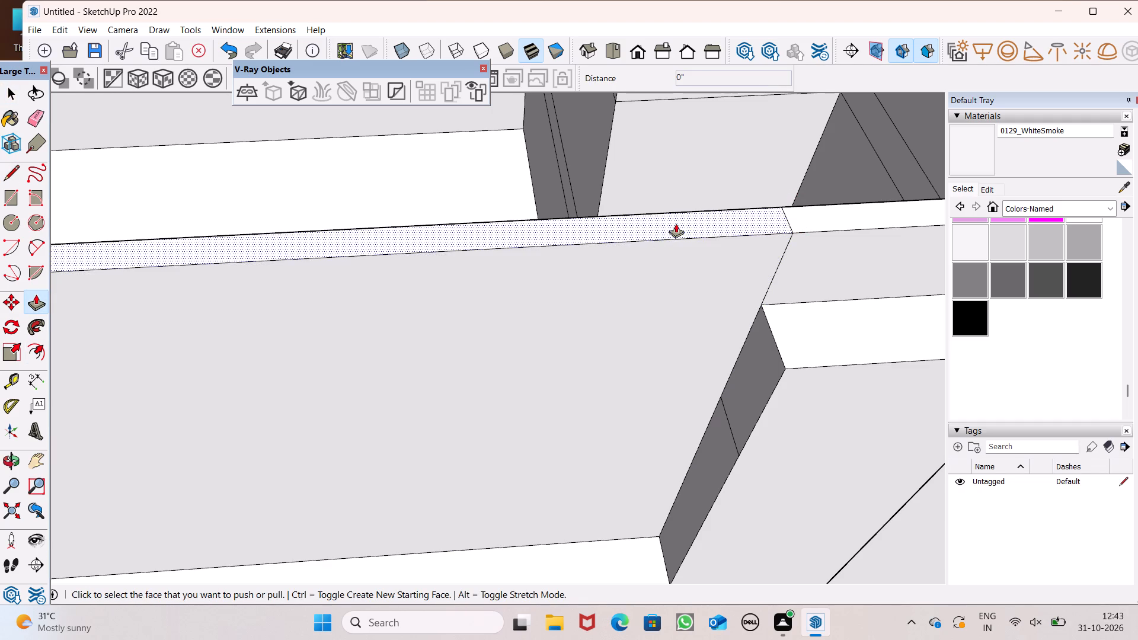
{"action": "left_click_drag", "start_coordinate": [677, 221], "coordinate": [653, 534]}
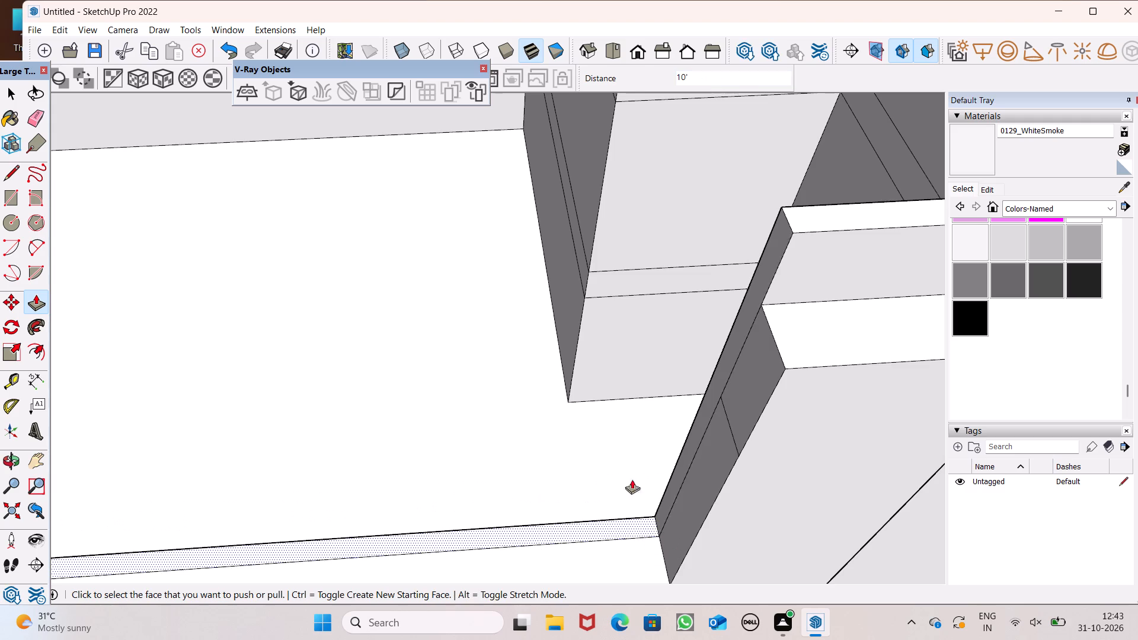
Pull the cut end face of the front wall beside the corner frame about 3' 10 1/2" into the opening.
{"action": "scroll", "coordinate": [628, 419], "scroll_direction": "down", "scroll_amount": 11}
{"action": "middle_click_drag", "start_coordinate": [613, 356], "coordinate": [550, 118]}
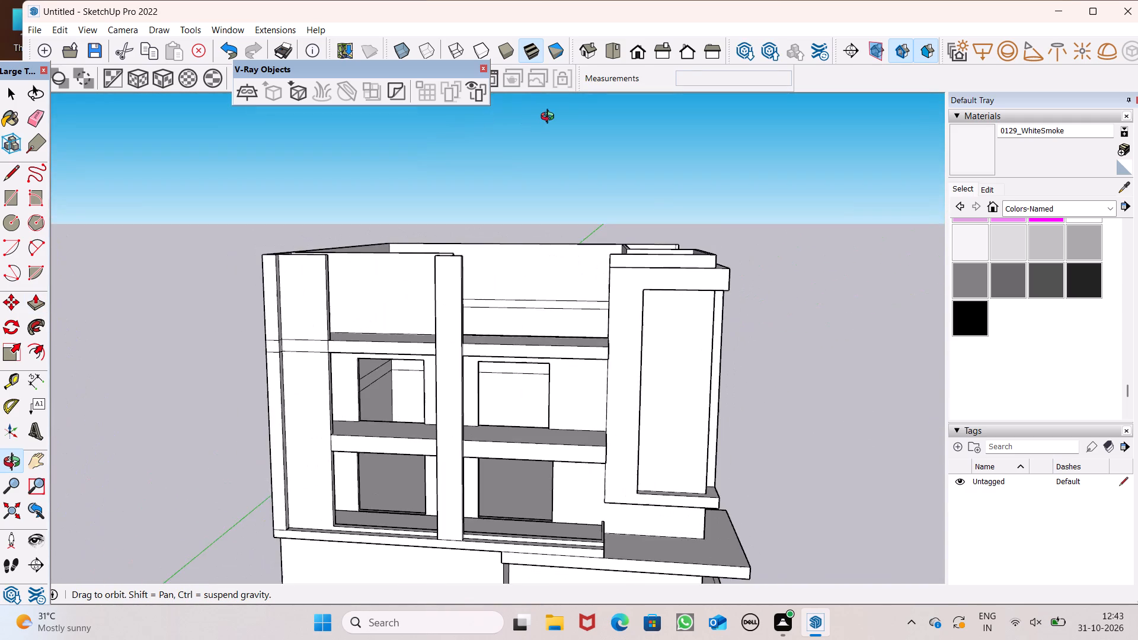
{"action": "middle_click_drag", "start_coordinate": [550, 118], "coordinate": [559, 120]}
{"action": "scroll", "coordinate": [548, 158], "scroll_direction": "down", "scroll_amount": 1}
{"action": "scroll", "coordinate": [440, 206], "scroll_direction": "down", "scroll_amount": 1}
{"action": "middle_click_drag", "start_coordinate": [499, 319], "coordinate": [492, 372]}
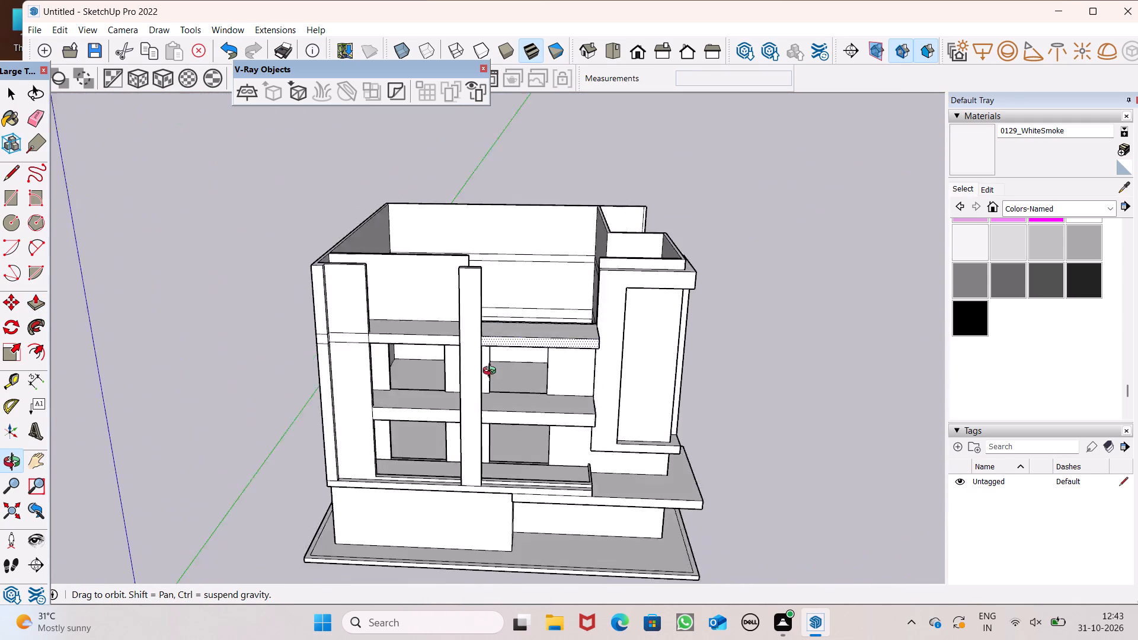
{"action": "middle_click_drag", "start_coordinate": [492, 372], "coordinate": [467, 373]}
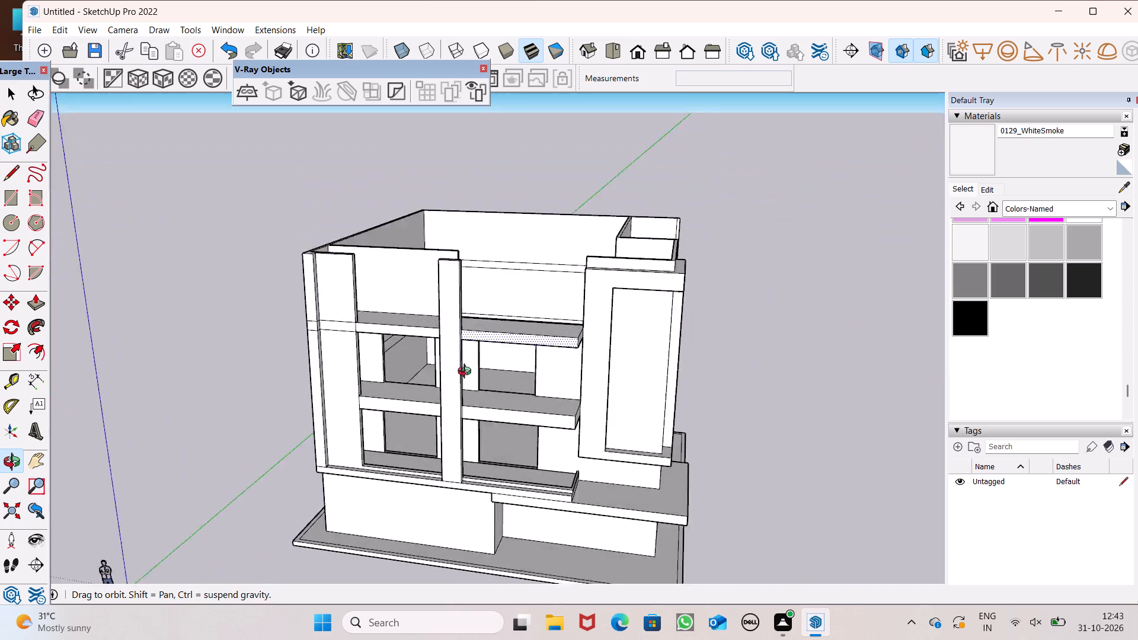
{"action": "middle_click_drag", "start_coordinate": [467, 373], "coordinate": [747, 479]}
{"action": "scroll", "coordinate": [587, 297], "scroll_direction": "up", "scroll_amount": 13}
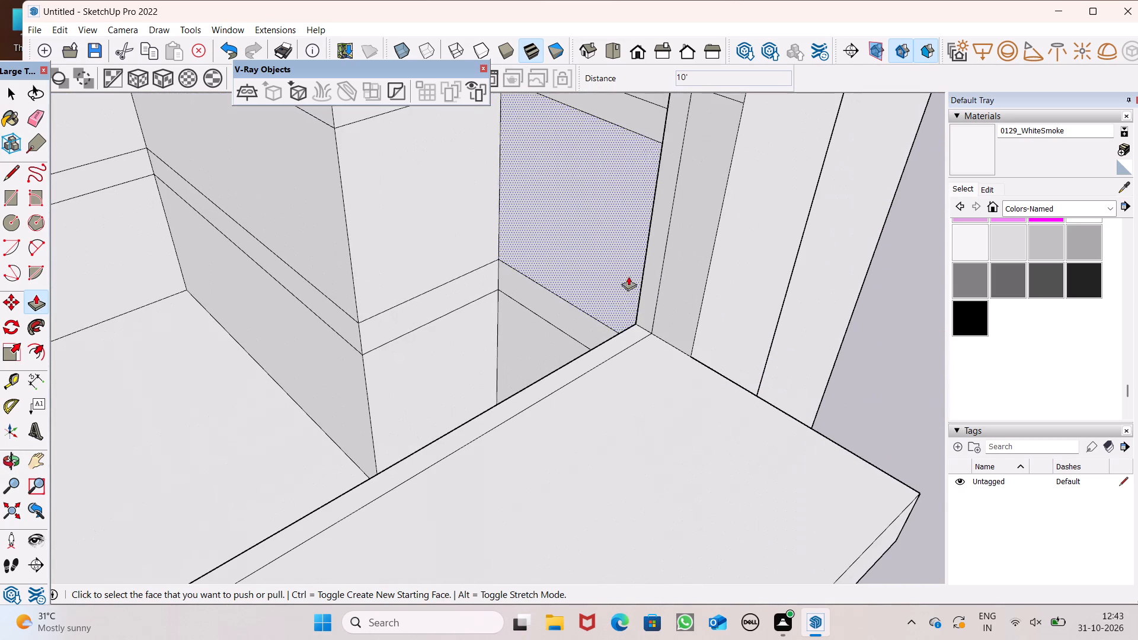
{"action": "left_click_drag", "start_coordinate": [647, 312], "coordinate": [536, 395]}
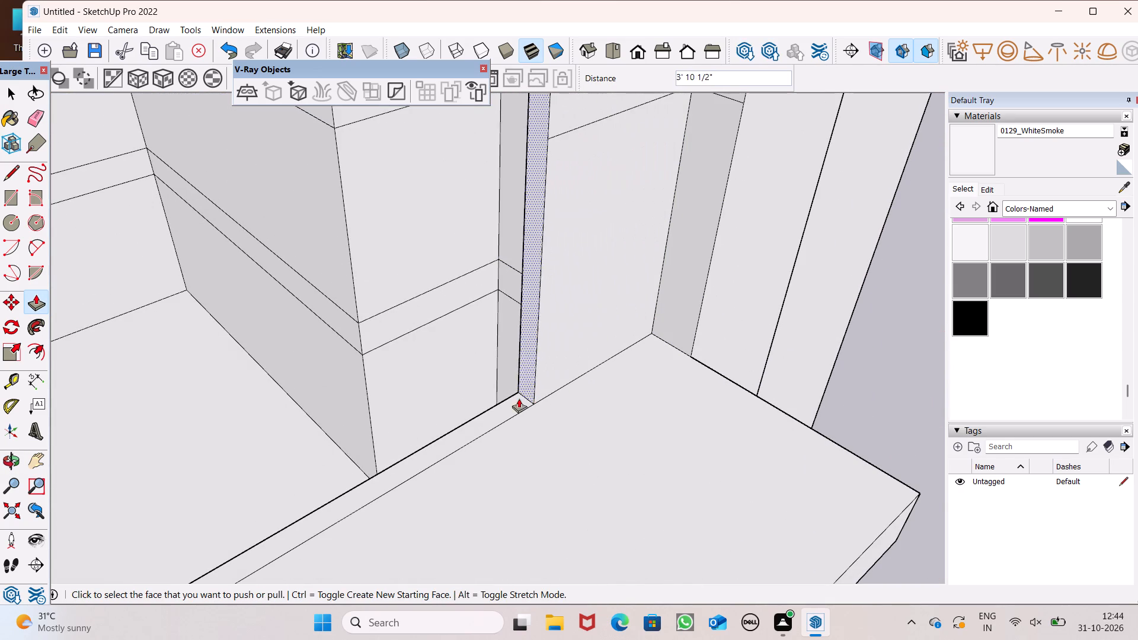
Inspect the new top-floor opening and the extended wall end from the front and above.
{"action": "scroll", "coordinate": [415, 308], "scroll_direction": "down", "scroll_amount": 6}
{"action": "middle_click_drag", "start_coordinate": [430, 332], "coordinate": [245, 247]}
{"action": "scroll", "coordinate": [341, 265], "scroll_direction": "down", "scroll_amount": 5}
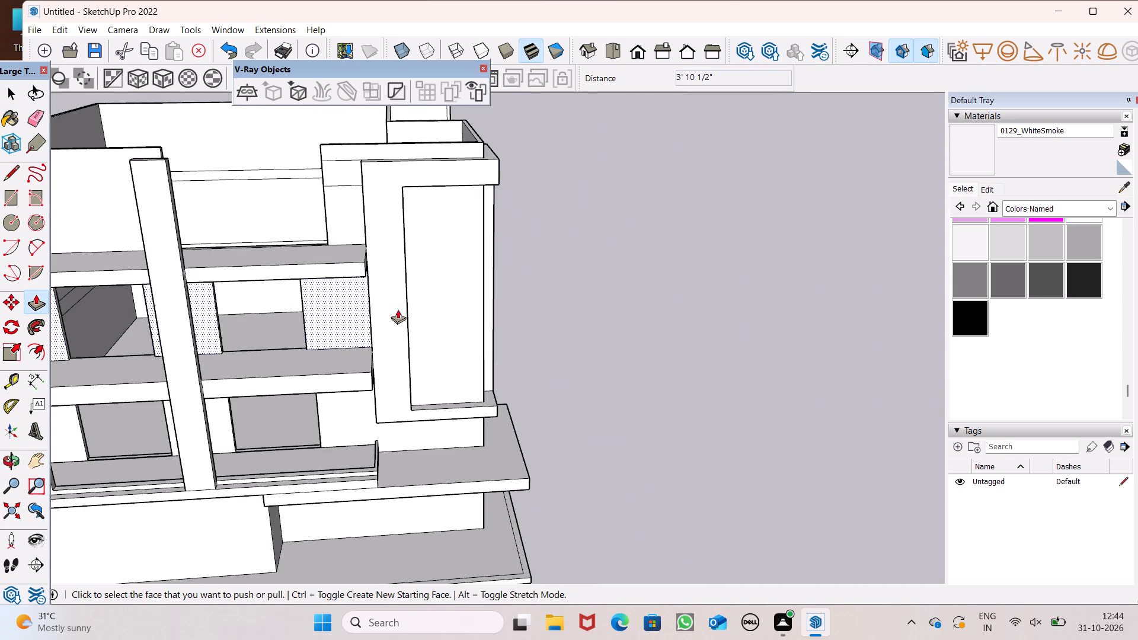
{"action": "middle_click_drag", "start_coordinate": [399, 308], "coordinate": [346, 368]}
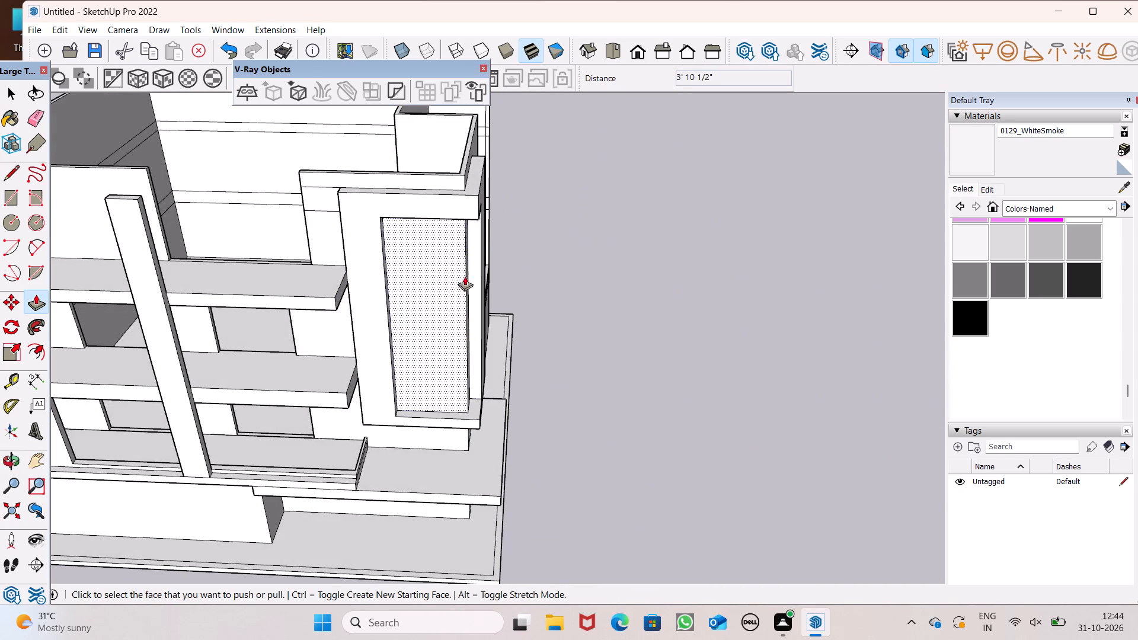
{"action": "scroll", "coordinate": [461, 264], "scroll_direction": "down", "scroll_amount": 1}
{"action": "middle_click_drag", "start_coordinate": [445, 286], "coordinate": [416, 357]}
{"action": "scroll", "coordinate": [270, 298], "scroll_direction": "up", "scroll_amount": 1}
{"action": "middle_click_drag", "start_coordinate": [270, 298], "coordinate": [352, 250]}
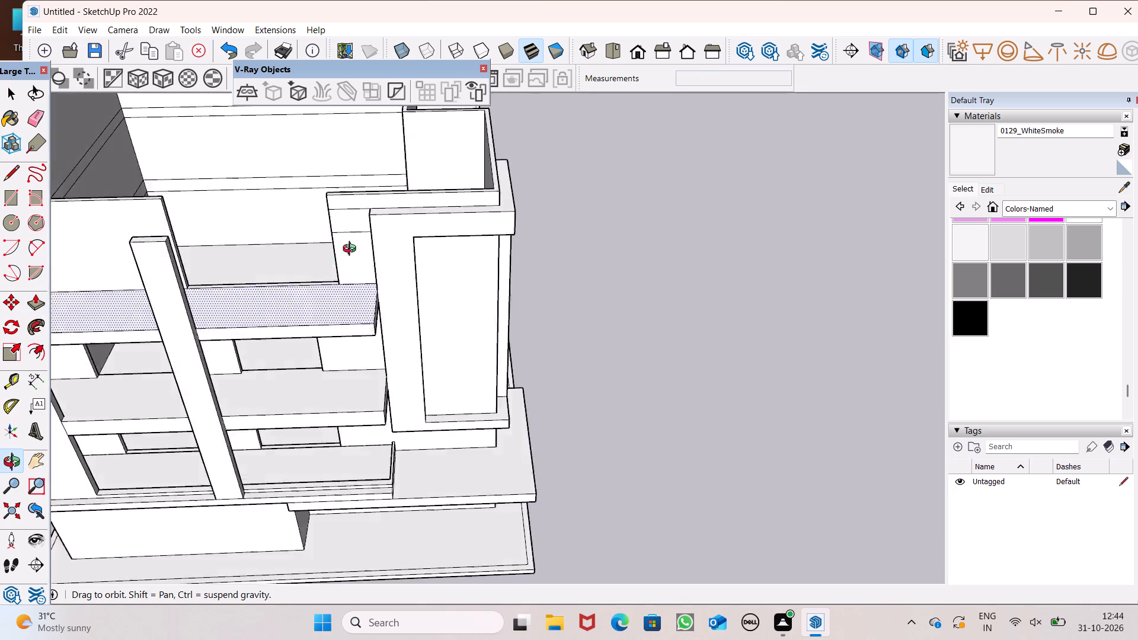
{"action": "middle_click_drag", "start_coordinate": [352, 250], "coordinate": [475, 321]}
{"action": "scroll", "coordinate": [489, 286], "scroll_direction": "down", "scroll_amount": 3}
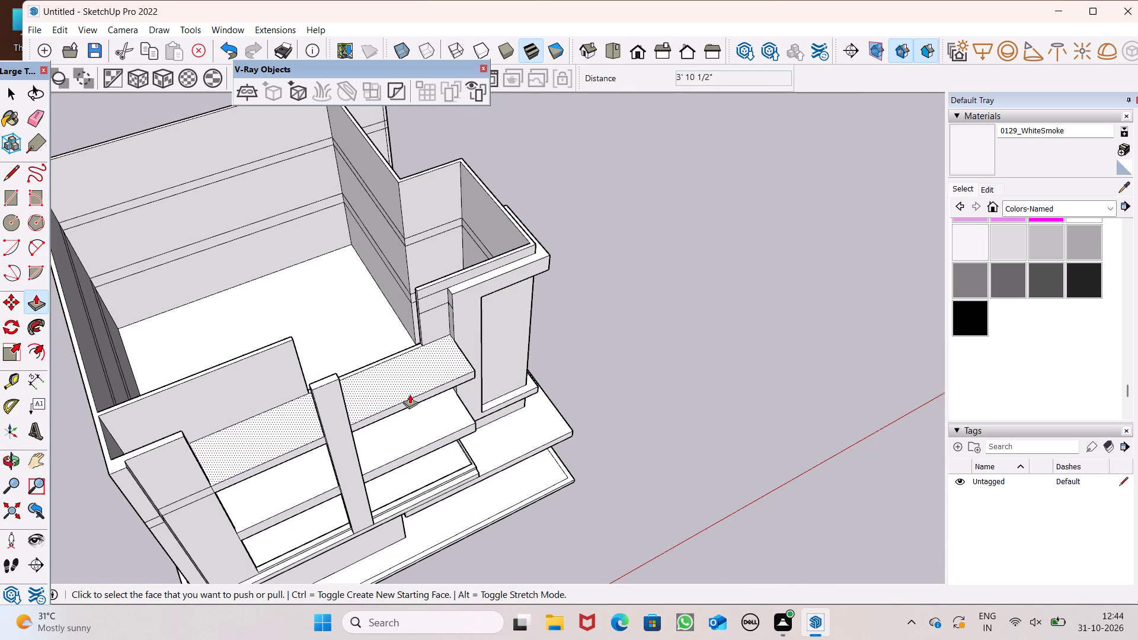
{"action": "scroll", "coordinate": [303, 300], "scroll_direction": "down", "scroll_amount": 2}
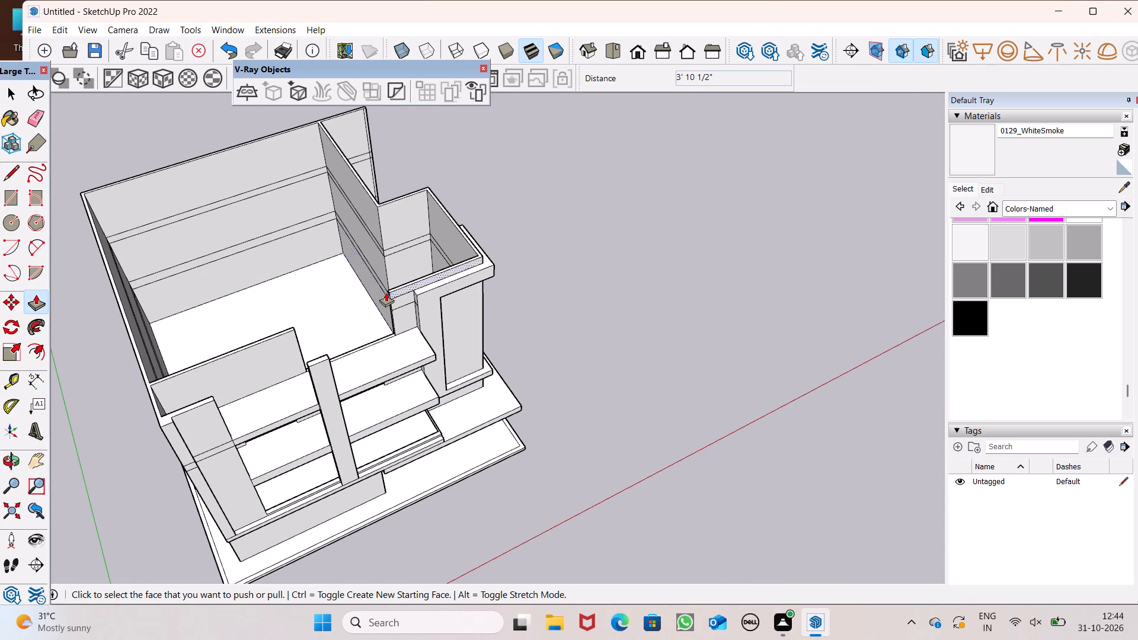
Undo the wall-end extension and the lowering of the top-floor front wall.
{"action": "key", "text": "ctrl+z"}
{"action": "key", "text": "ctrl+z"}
Examine the restored top-floor front wall, the facade and the open side of the building from several angles.
{"action": "scroll", "coordinate": [367, 319], "scroll_direction": "down", "scroll_amount": 2}
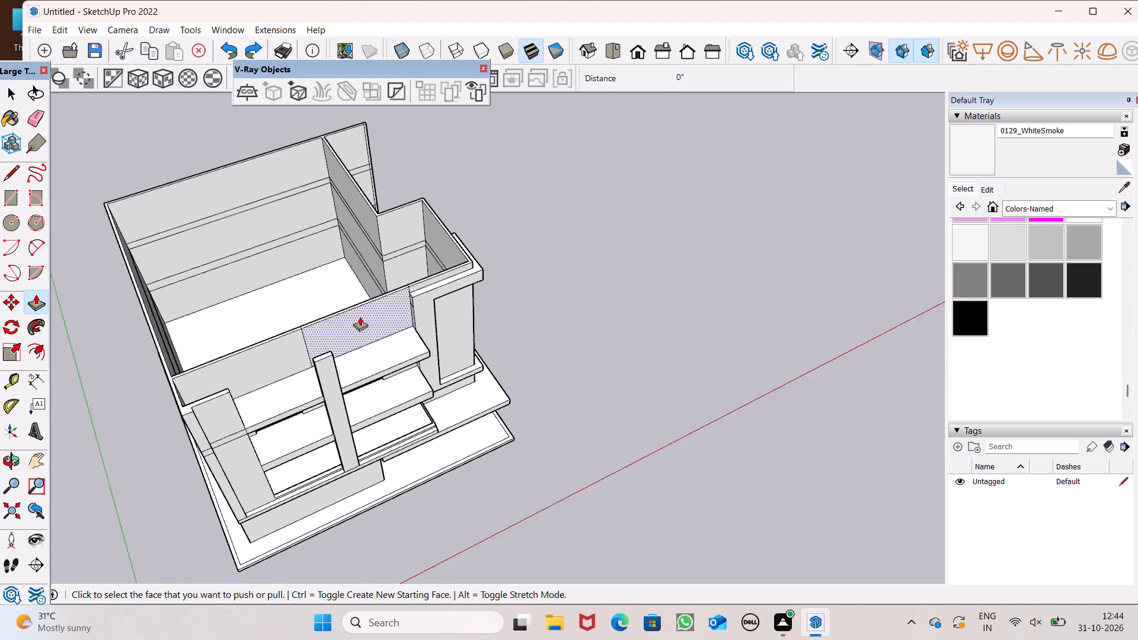
{"action": "scroll", "coordinate": [360, 316], "scroll_direction": "down", "scroll_amount": 2}
{"action": "middle_click_drag", "start_coordinate": [378, 305], "coordinate": [177, 136]}
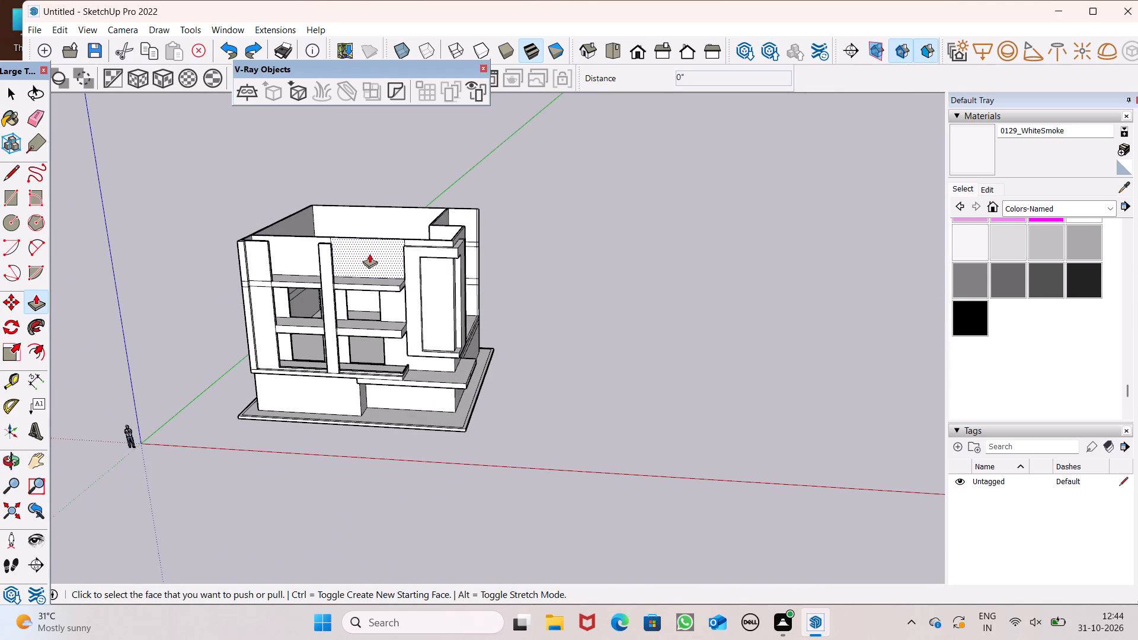
{"action": "scroll", "coordinate": [369, 254], "scroll_direction": "up", "scroll_amount": 3}
{"action": "middle_click_drag", "start_coordinate": [358, 277], "coordinate": [15, 222]}
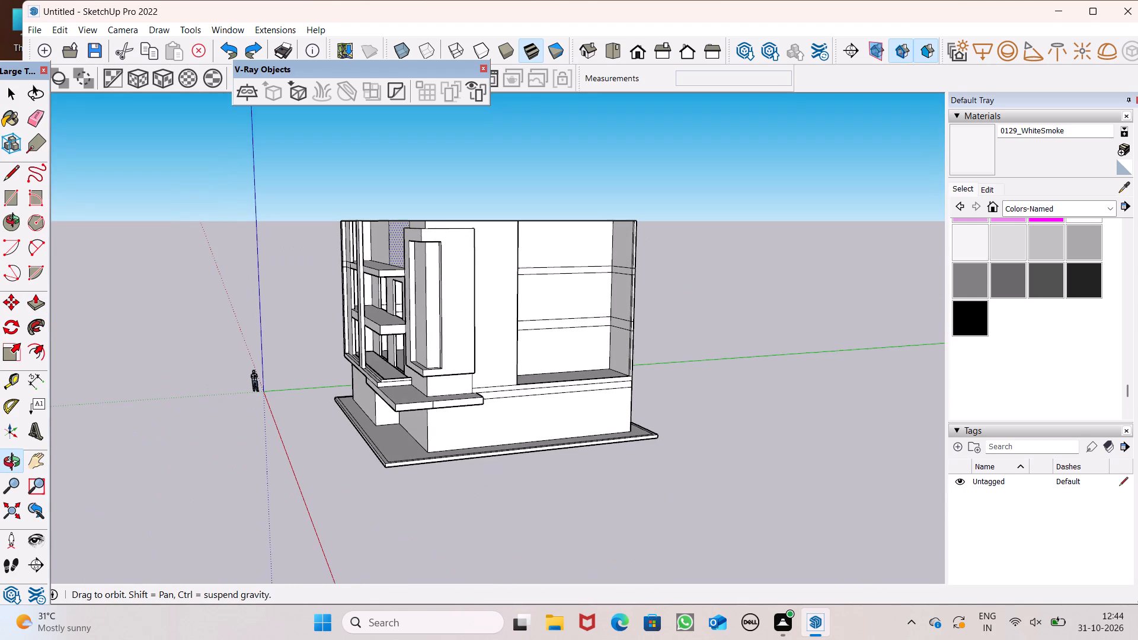
{"action": "middle_click_drag", "start_coordinate": [15, 222], "coordinate": [15, 220]}
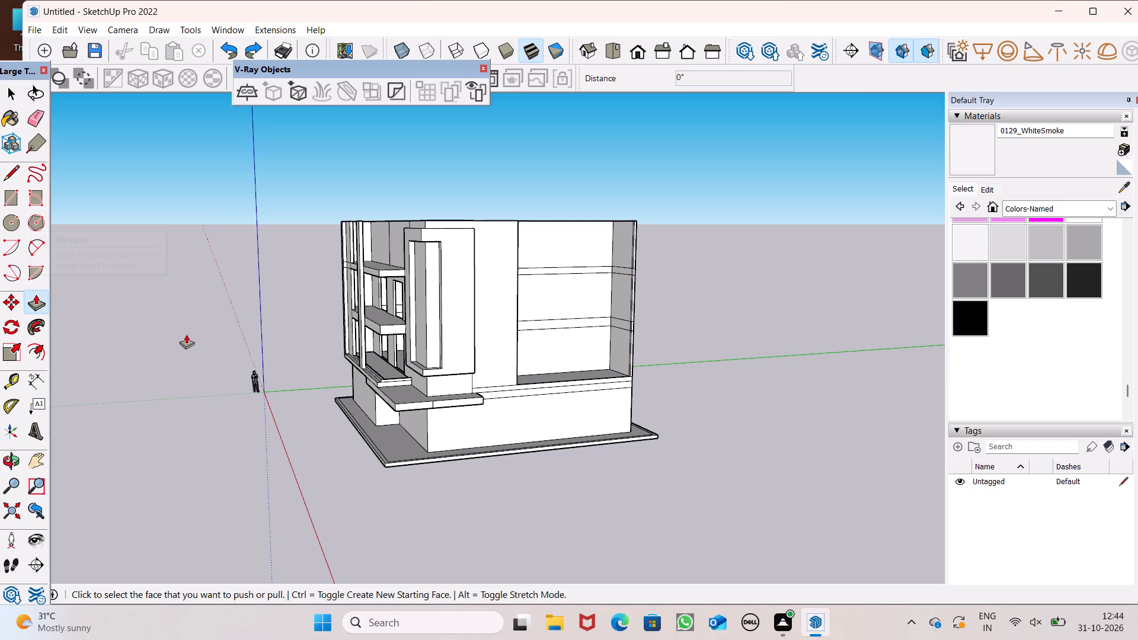
{"action": "scroll", "coordinate": [200, 310], "scroll_direction": "down", "scroll_amount": 3}
{"action": "middle_click_drag", "start_coordinate": [216, 319], "coordinate": [422, 347]}
{"action": "scroll", "coordinate": [419, 346], "scroll_direction": "up", "scroll_amount": 1}
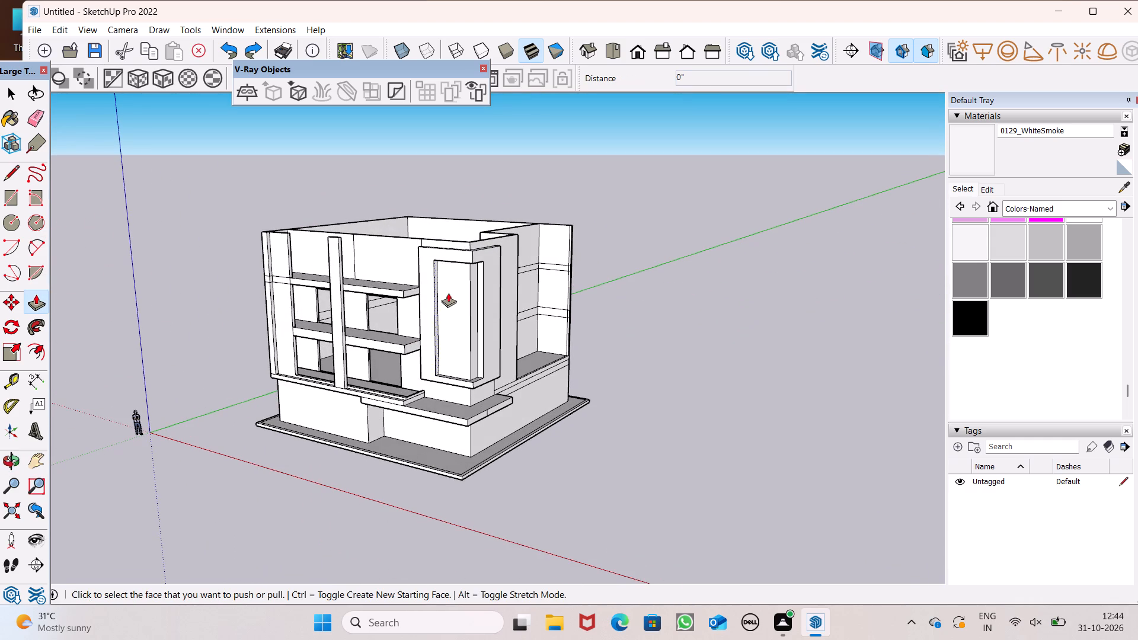
{"action": "scroll", "coordinate": [474, 293], "scroll_direction": "up", "scroll_amount": 5}
{"action": "scroll", "coordinate": [376, 307], "scroll_direction": "down", "scroll_amount": 2}
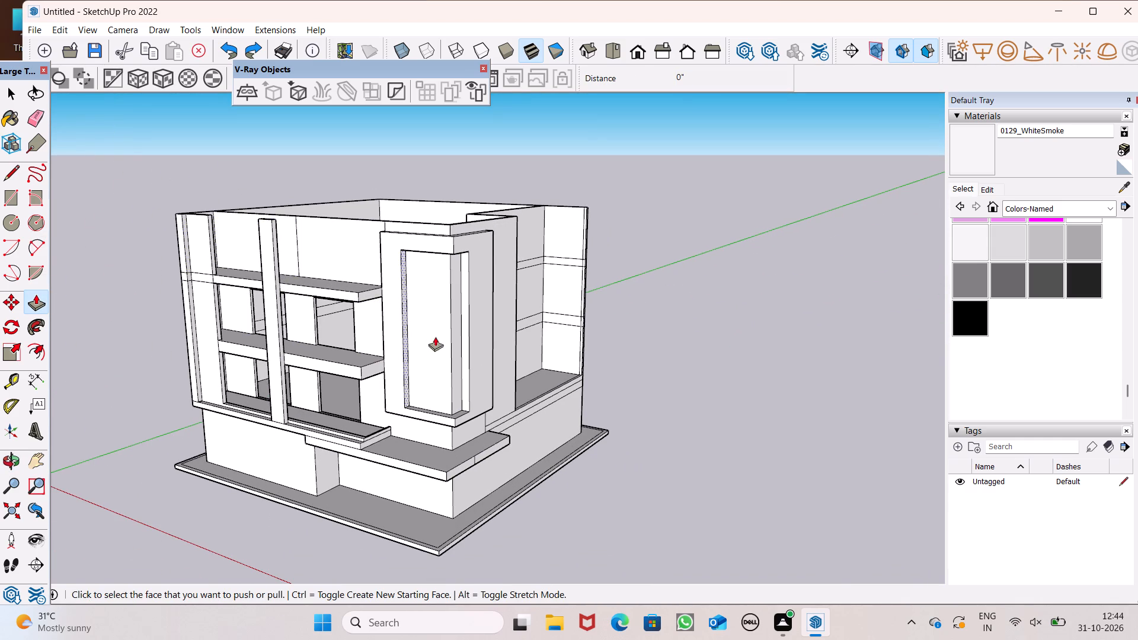
{"action": "middle_click_drag", "start_coordinate": [435, 337], "coordinate": [597, 318]}
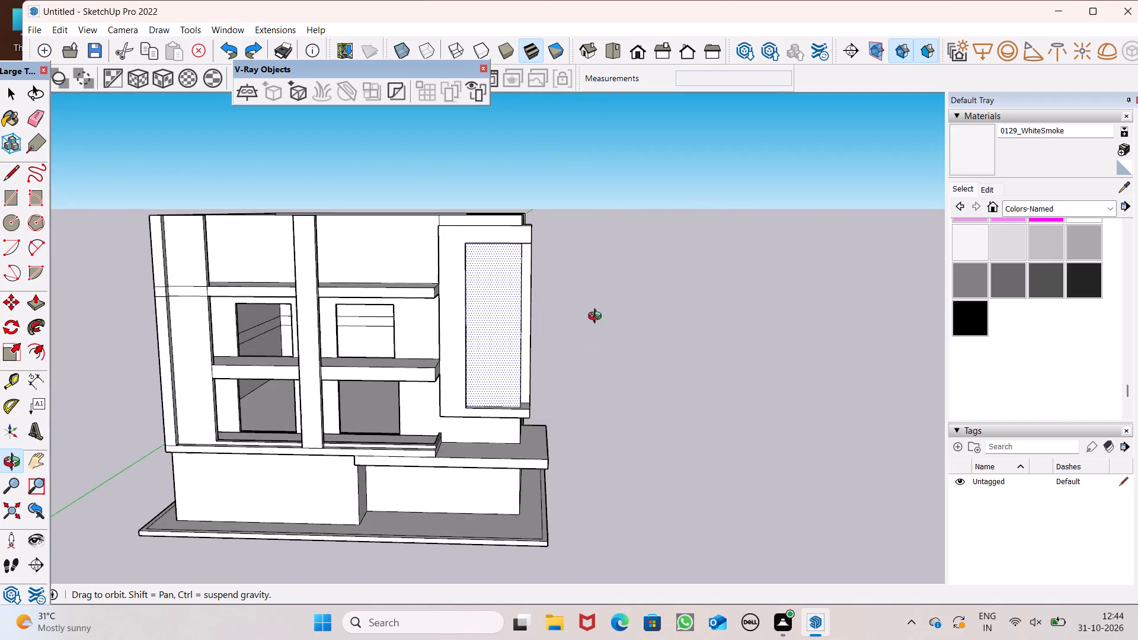
{"action": "middle_click_drag", "start_coordinate": [597, 318], "coordinate": [695, 402]}
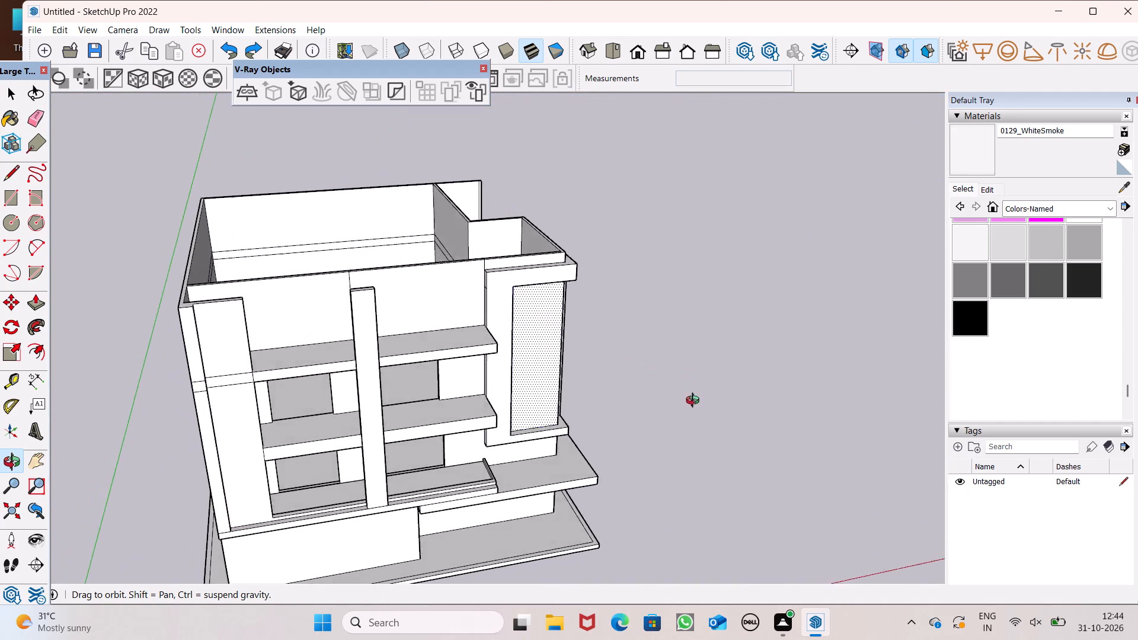
{"action": "middle_click_drag", "start_coordinate": [695, 402], "coordinate": [656, 449]}
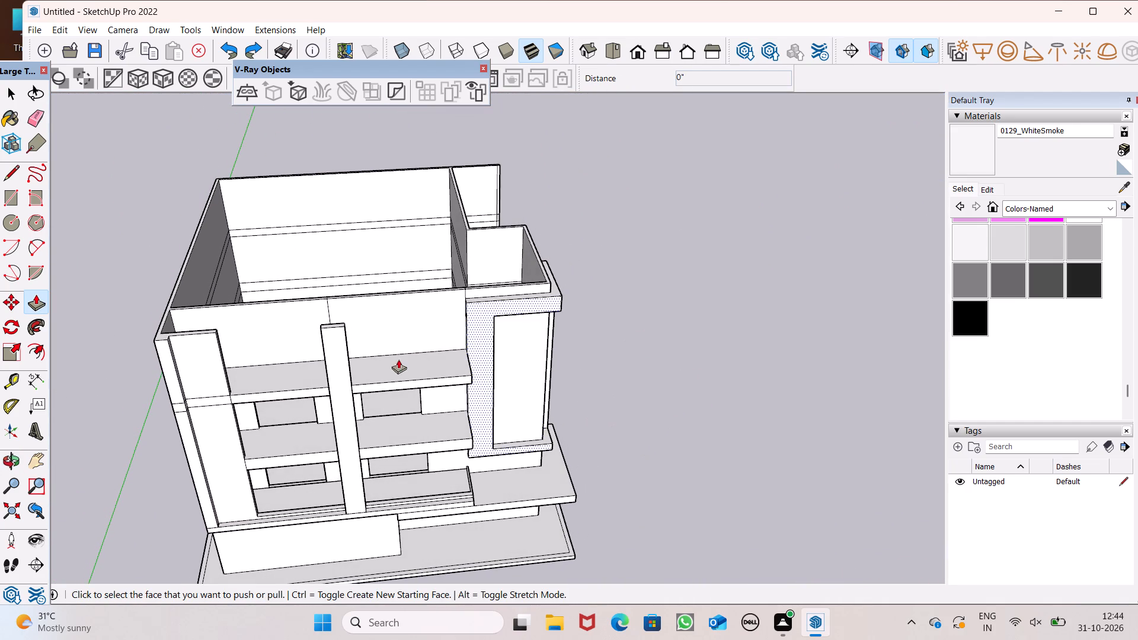
Pull the inner side face of the top-floor outer pier about 13' 1 3/8" across to the tall vertical column.
{"action": "scroll", "coordinate": [366, 350], "scroll_direction": "up", "scroll_amount": 6}
{"action": "scroll", "coordinate": [344, 260], "scroll_direction": "down", "scroll_amount": 3}
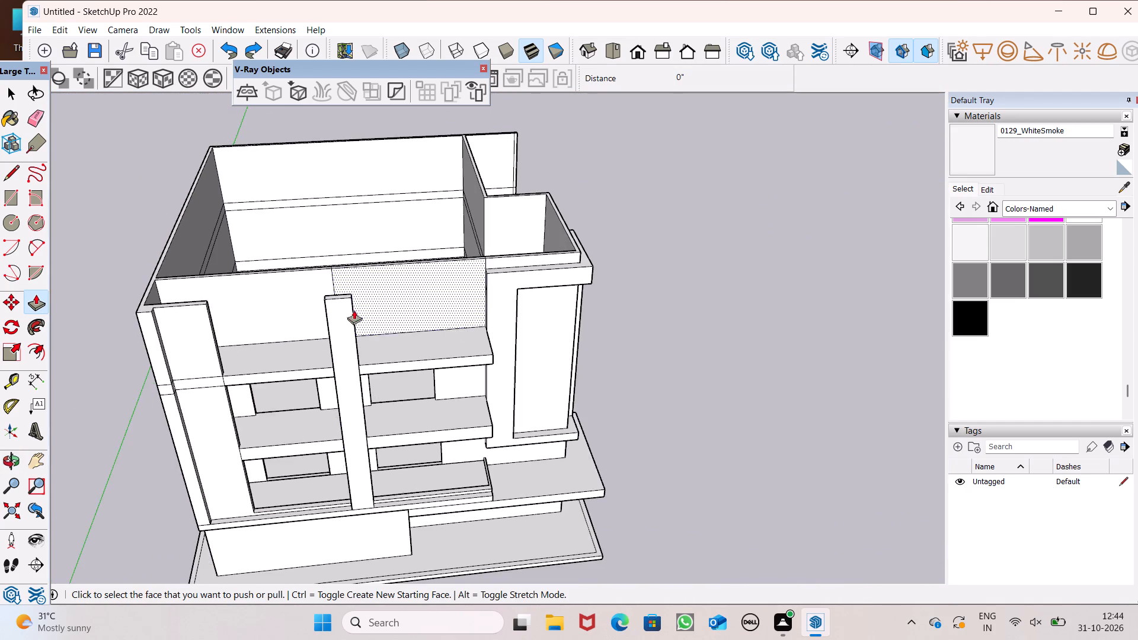
{"action": "middle_click_drag", "start_coordinate": [356, 311], "coordinate": [361, 350]}
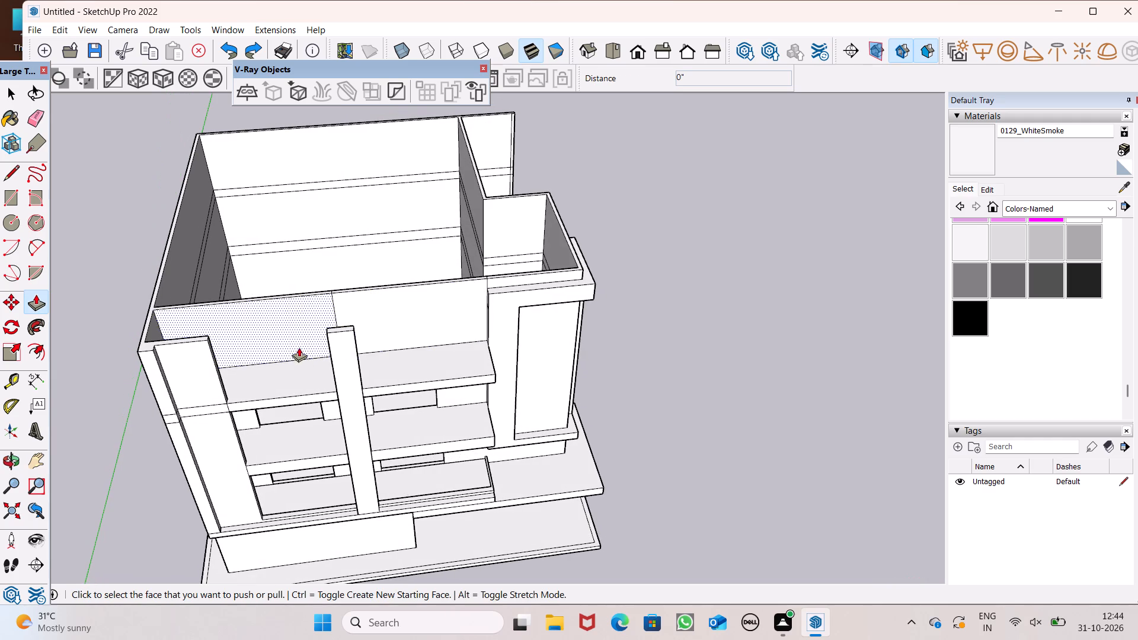
{"action": "middle_click_drag", "start_coordinate": [318, 351], "coordinate": [283, 395]}
{"action": "scroll", "coordinate": [232, 384], "scroll_direction": "up", "scroll_amount": 6}
{"action": "scroll", "coordinate": [189, 287], "scroll_direction": "down", "scroll_amount": 3}
{"action": "middle_click_drag", "start_coordinate": [244, 313], "coordinate": [215, 348]}
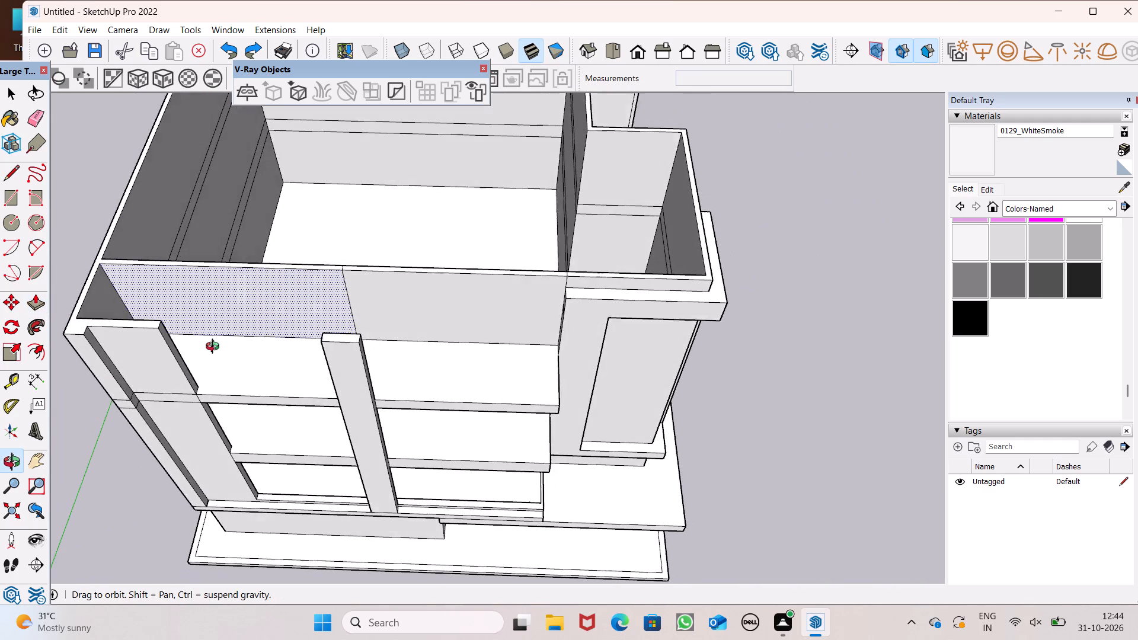
{"action": "middle_click_drag", "start_coordinate": [215, 348], "coordinate": [190, 336]}
{"action": "scroll", "coordinate": [184, 340], "scroll_direction": "up", "scroll_amount": 5}
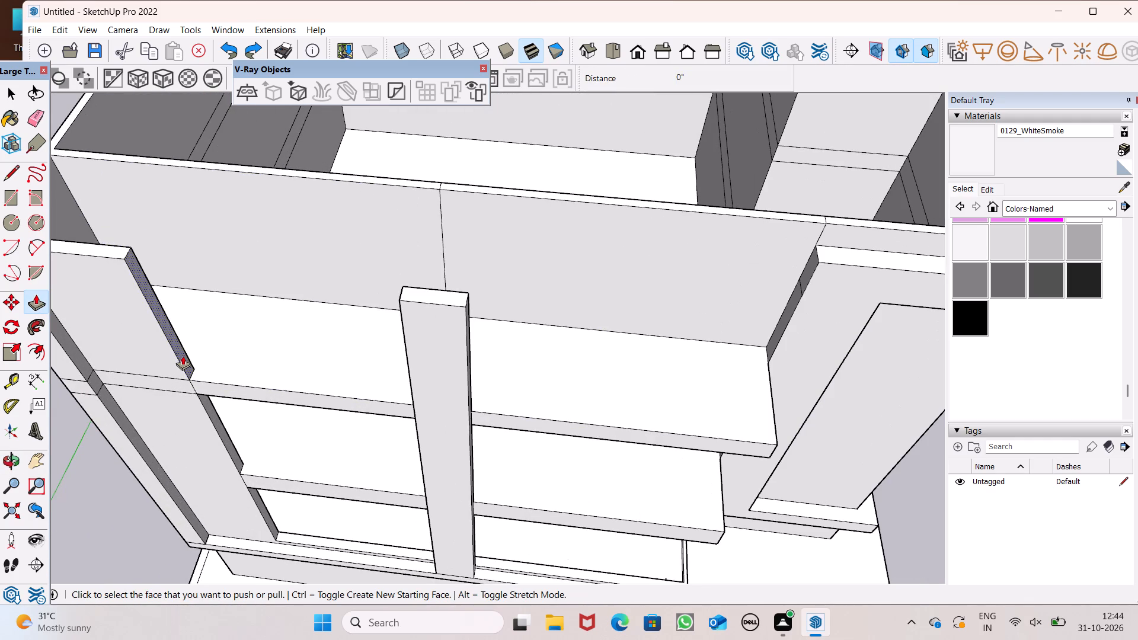
{"action": "left_click_drag", "start_coordinate": [183, 356], "coordinate": [404, 299]}
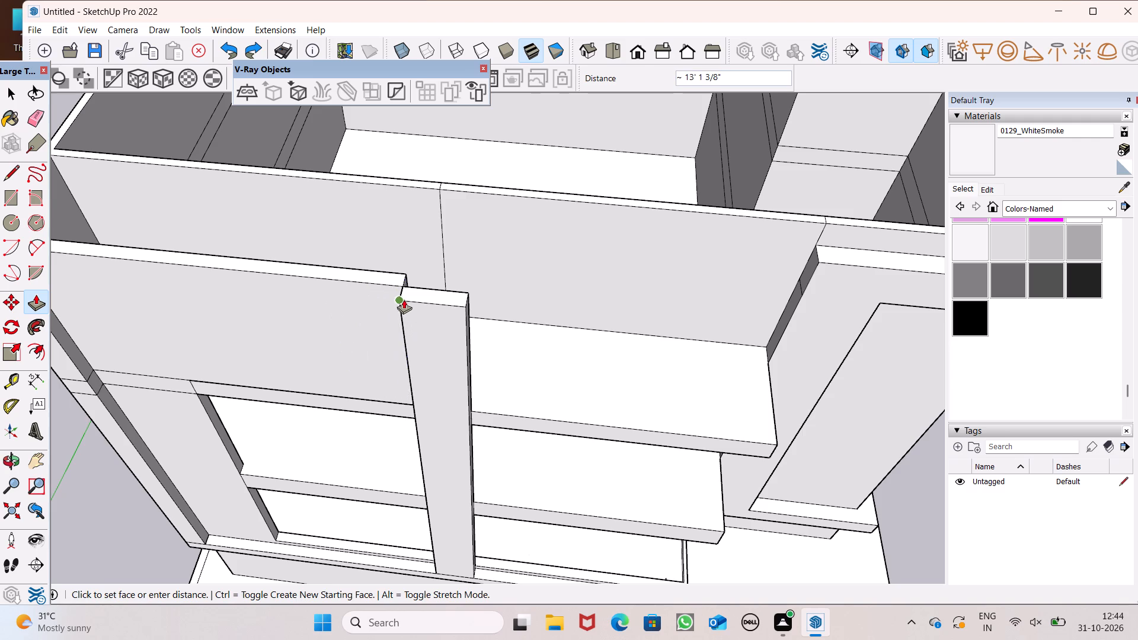
{"action": "left_click_drag", "start_coordinate": [404, 299], "coordinate": [402, 299]}
Pull the new top-floor panel between the outer pier and the tall column forward about 9 7/8".
{"action": "scroll", "coordinate": [367, 281], "scroll_direction": "down", "scroll_amount": 4}
{"action": "middle_click_drag", "start_coordinate": [379, 311], "coordinate": [423, 140]}
{"action": "scroll", "coordinate": [395, 300], "scroll_direction": "down", "scroll_amount": 2}
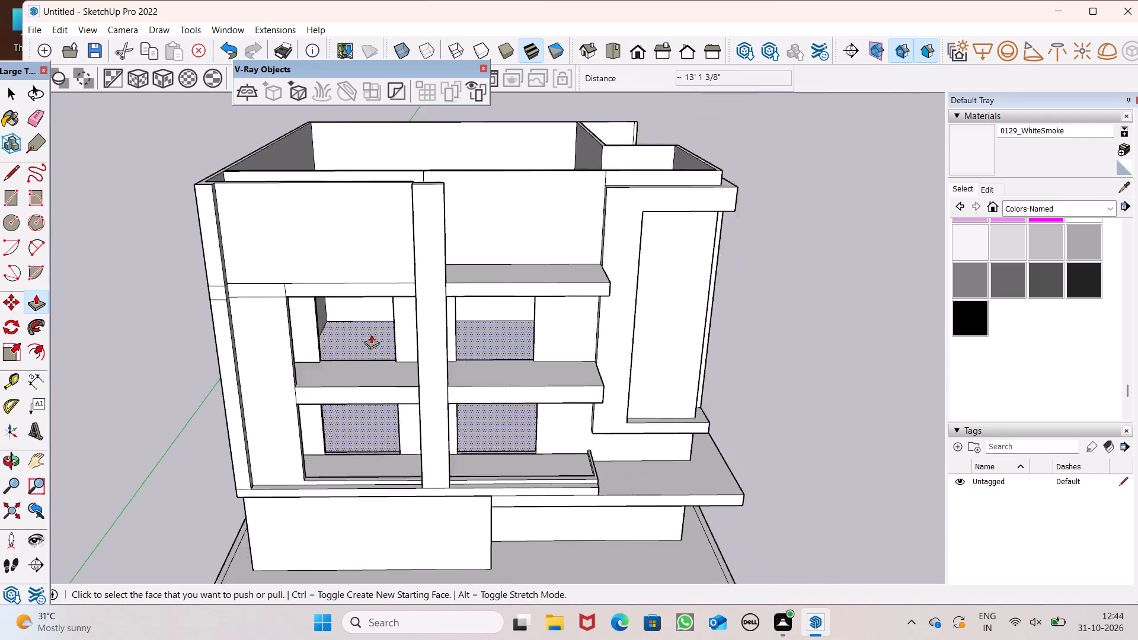
{"action": "scroll", "coordinate": [371, 334], "scroll_direction": "down", "scroll_amount": 2}
{"action": "middle_click_drag", "start_coordinate": [360, 340], "coordinate": [238, 450]}
{"action": "scroll", "coordinate": [228, 220], "scroll_direction": "up", "scroll_amount": 4}
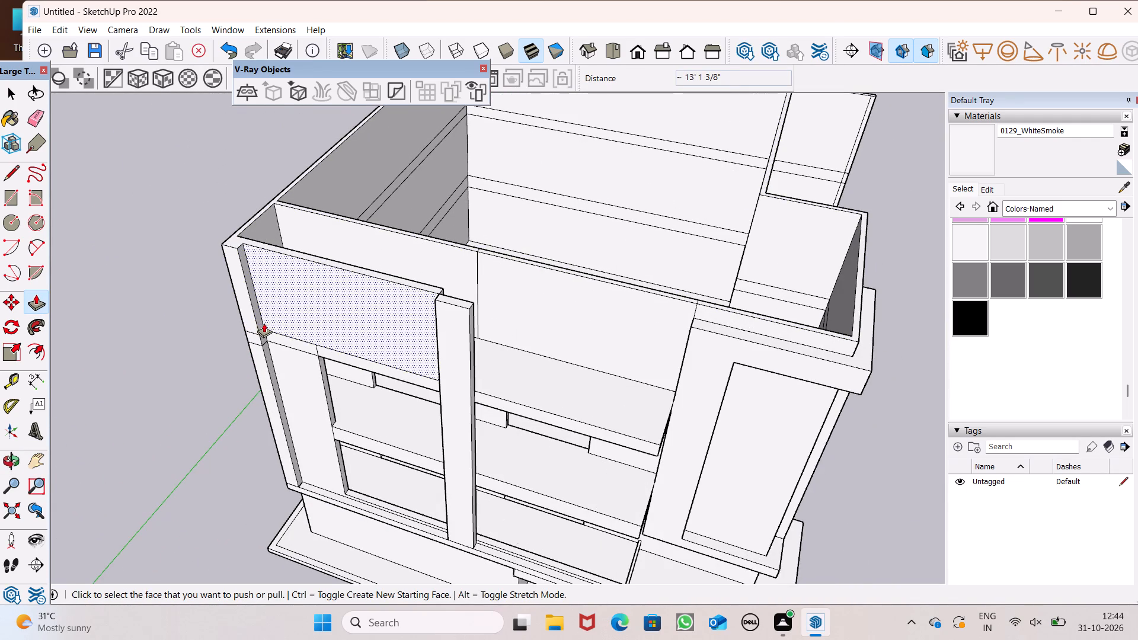
{"action": "scroll", "coordinate": [272, 348], "scroll_direction": "up", "scroll_amount": 5}
{"action": "scroll", "coordinate": [248, 314], "scroll_direction": "down", "scroll_amount": 2}
{"action": "scroll", "coordinate": [116, 274], "scroll_direction": "down", "scroll_amount": 1}
{"action": "middle_click_drag", "start_coordinate": [135, 270], "coordinate": [173, 197]}
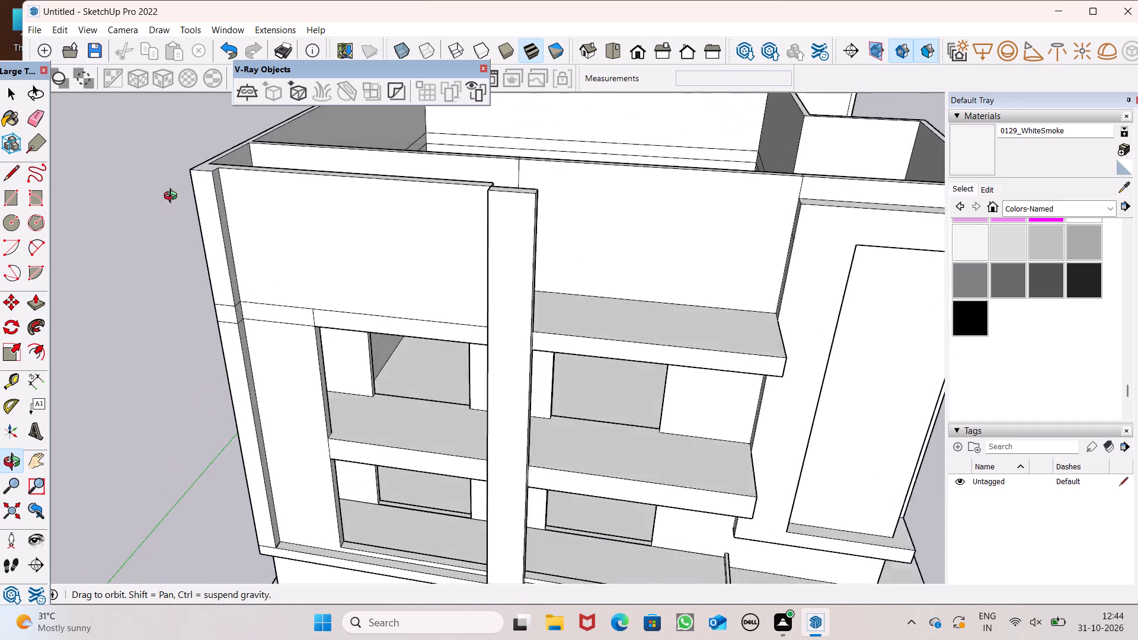
{"action": "middle_click_drag", "start_coordinate": [173, 197], "coordinate": [170, 238]}
{"action": "scroll", "coordinate": [241, 261], "scroll_direction": "up", "scroll_amount": 1}
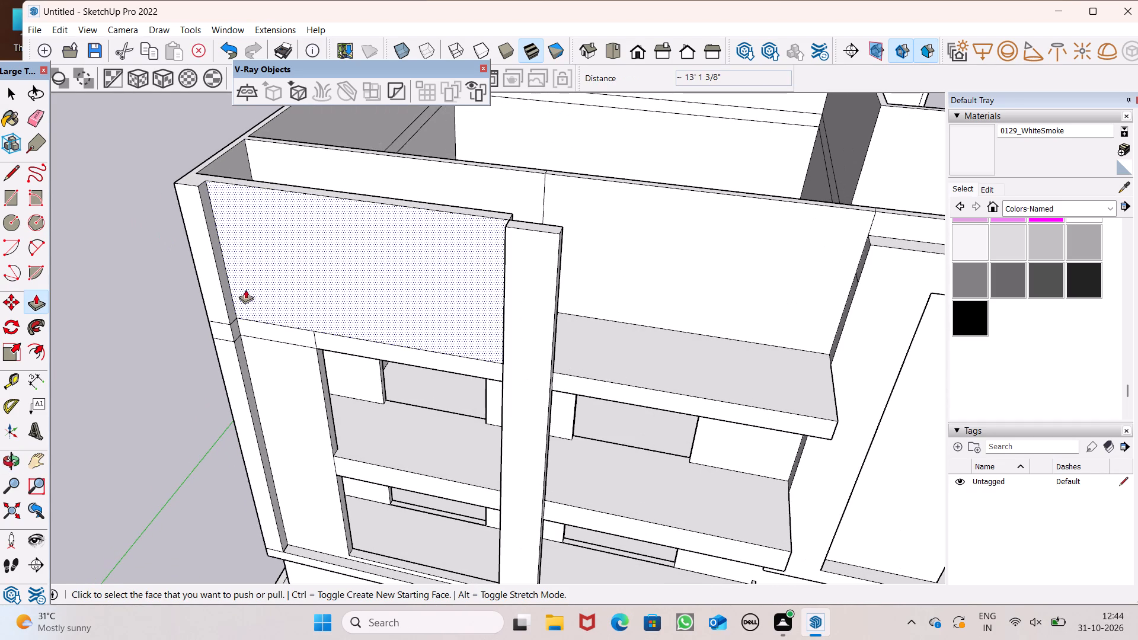
{"action": "middle_click_drag", "start_coordinate": [231, 365], "coordinate": [251, 221]}
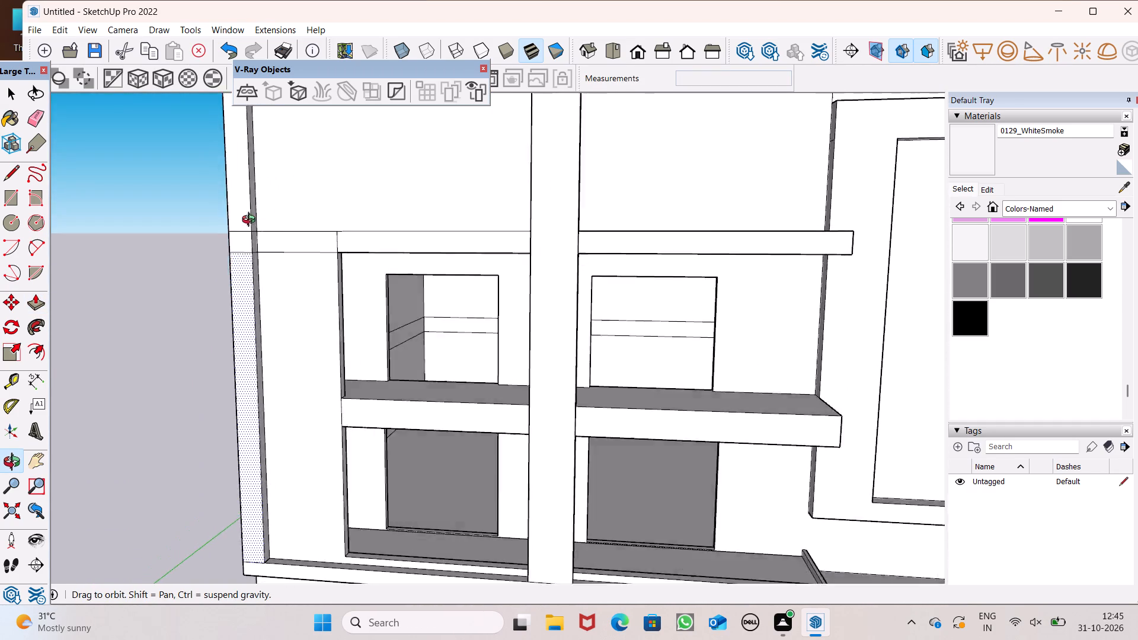
{"action": "middle_click_drag", "start_coordinate": [251, 221], "coordinate": [194, 354]}
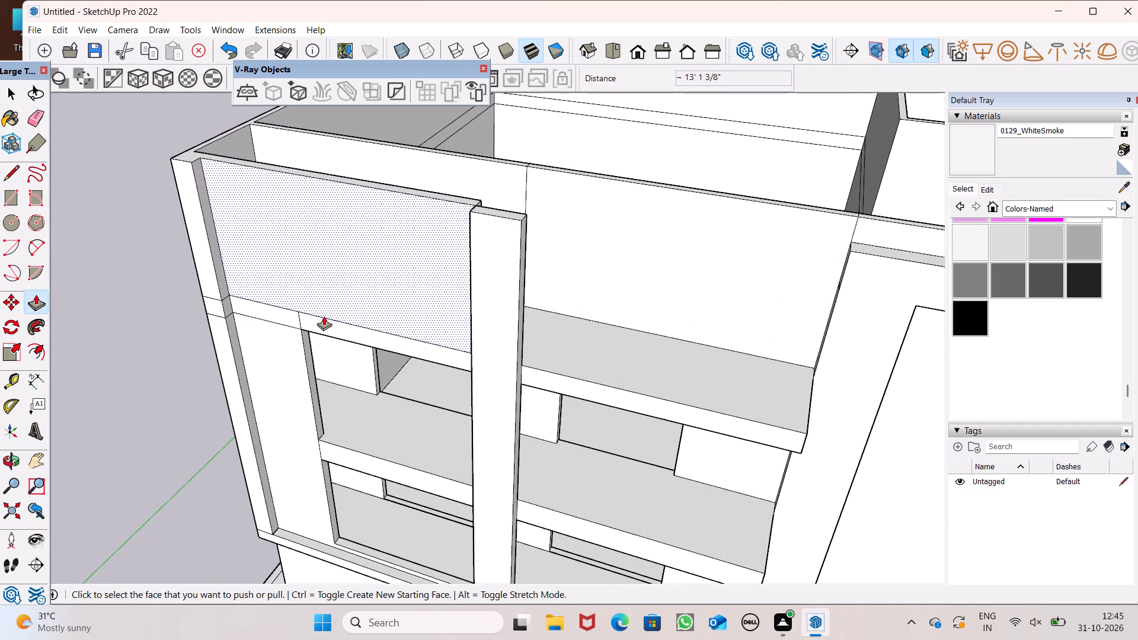
{"action": "scroll", "coordinate": [366, 284], "scroll_direction": "down", "scroll_amount": 1}
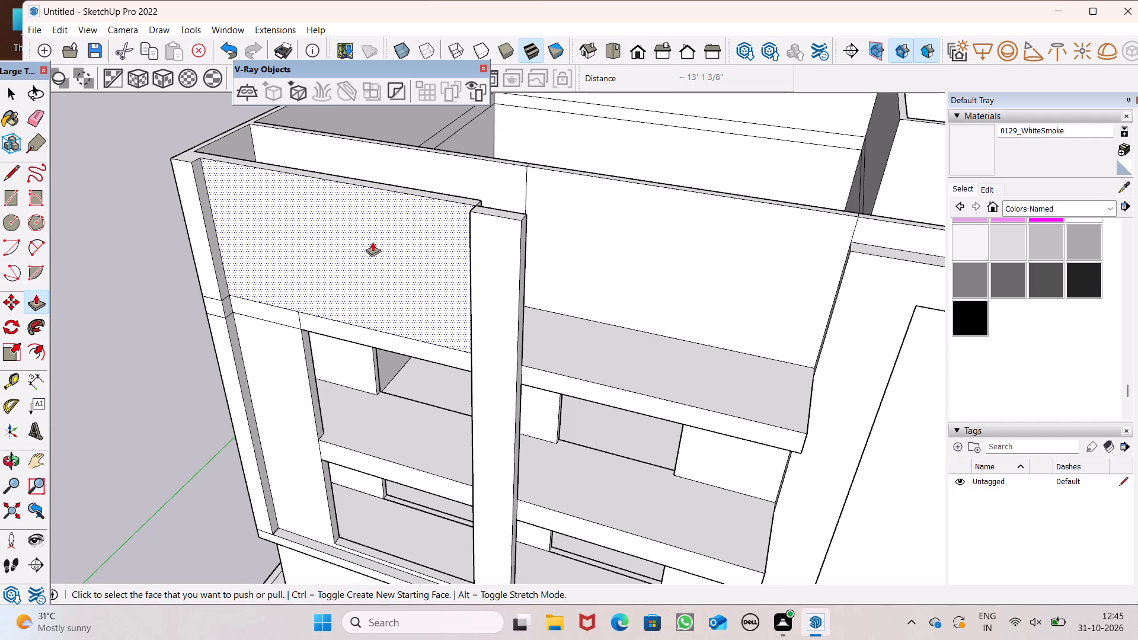
{"action": "scroll", "coordinate": [372, 242], "scroll_direction": "down", "scroll_amount": 1}
{"action": "scroll", "coordinate": [235, 270], "scroll_direction": "up", "scroll_amount": 4}
{"action": "left_click_drag", "start_coordinate": [267, 287], "coordinate": [232, 260]}
Erase the two short horizontal seam lines across the facade's outer edge strip, just below the top-floor panel.
{"action": "scroll", "coordinate": [324, 204], "scroll_direction": "down", "scroll_amount": 7}
{"action": "middle_click_drag", "start_coordinate": [357, 290], "coordinate": [401, 176]}
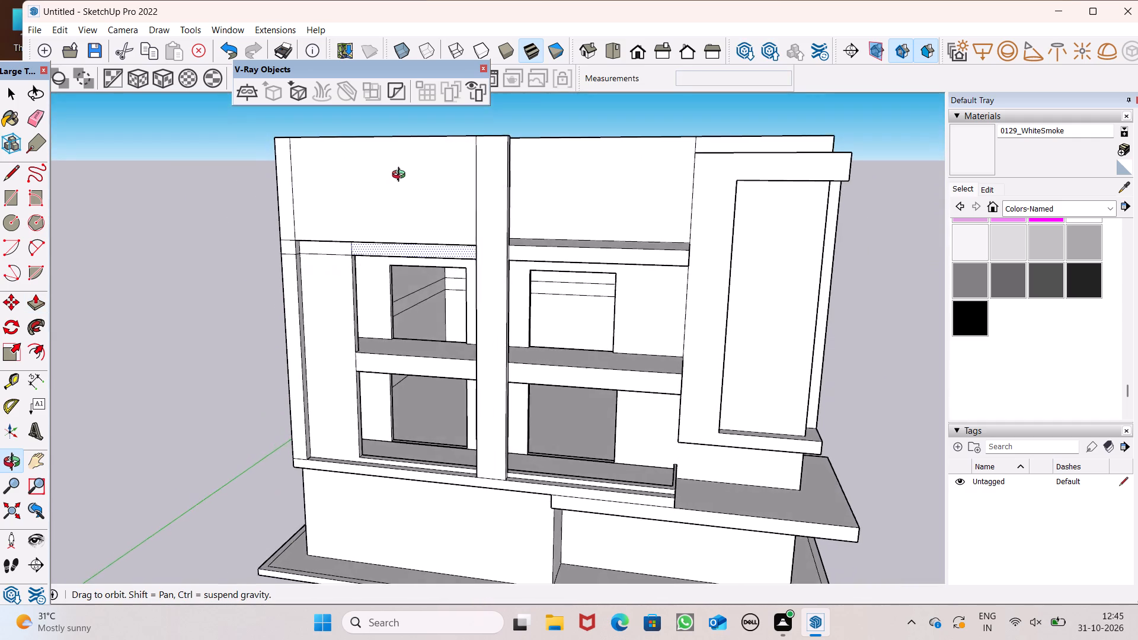
{"action": "middle_click_drag", "start_coordinate": [401, 176], "coordinate": [386, 200]}
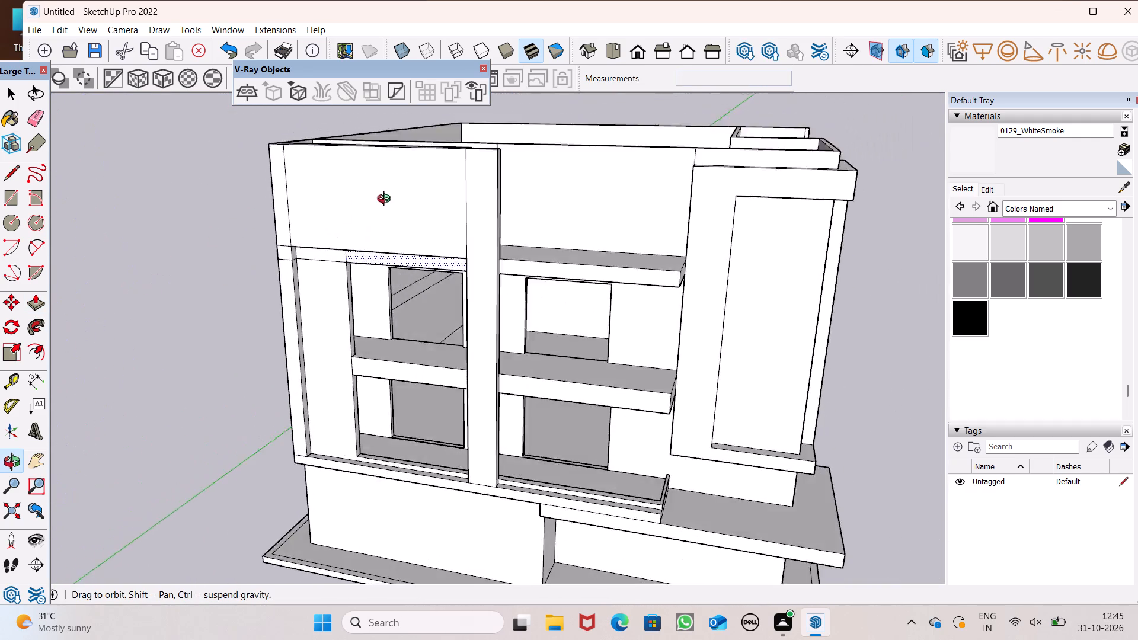
{"action": "middle_click_drag", "start_coordinate": [386, 200], "coordinate": [406, 133]}
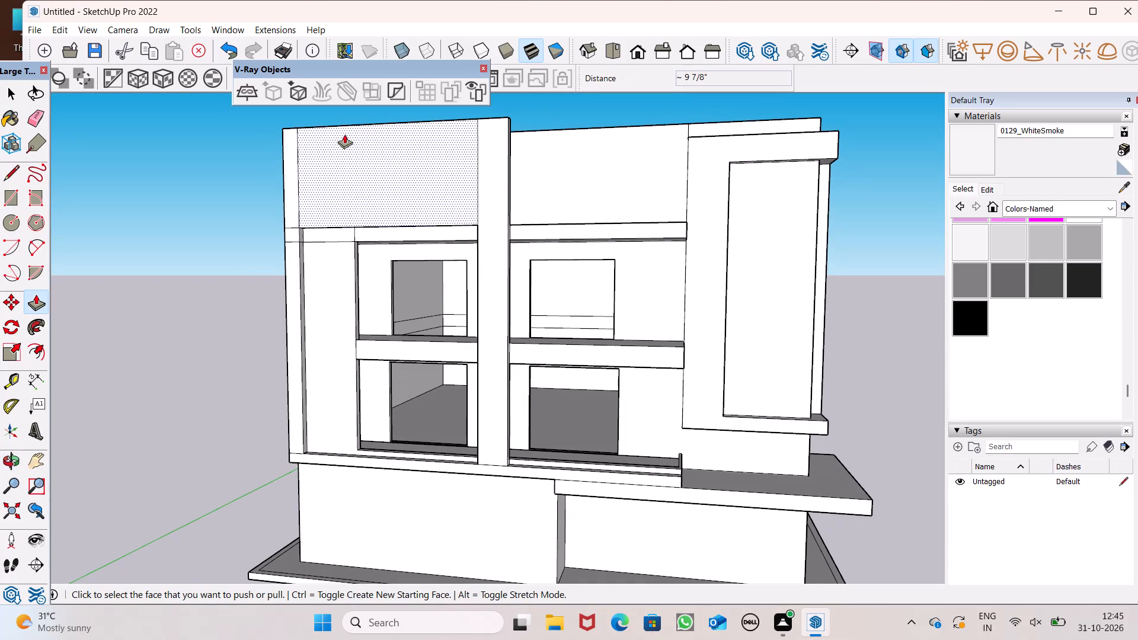
{"action": "left_click", "coordinate": [35, 117]}
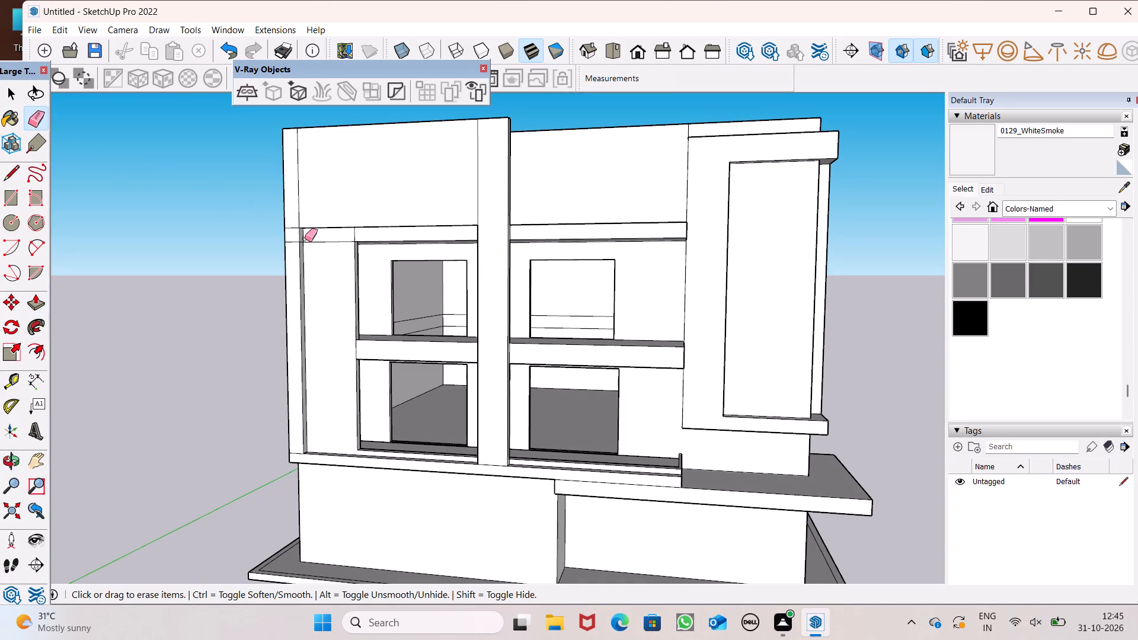
{"action": "scroll", "coordinate": [332, 252], "scroll_direction": "up", "scroll_amount": 7}
{"action": "scroll", "coordinate": [308, 229], "scroll_direction": "down", "scroll_amount": 1}
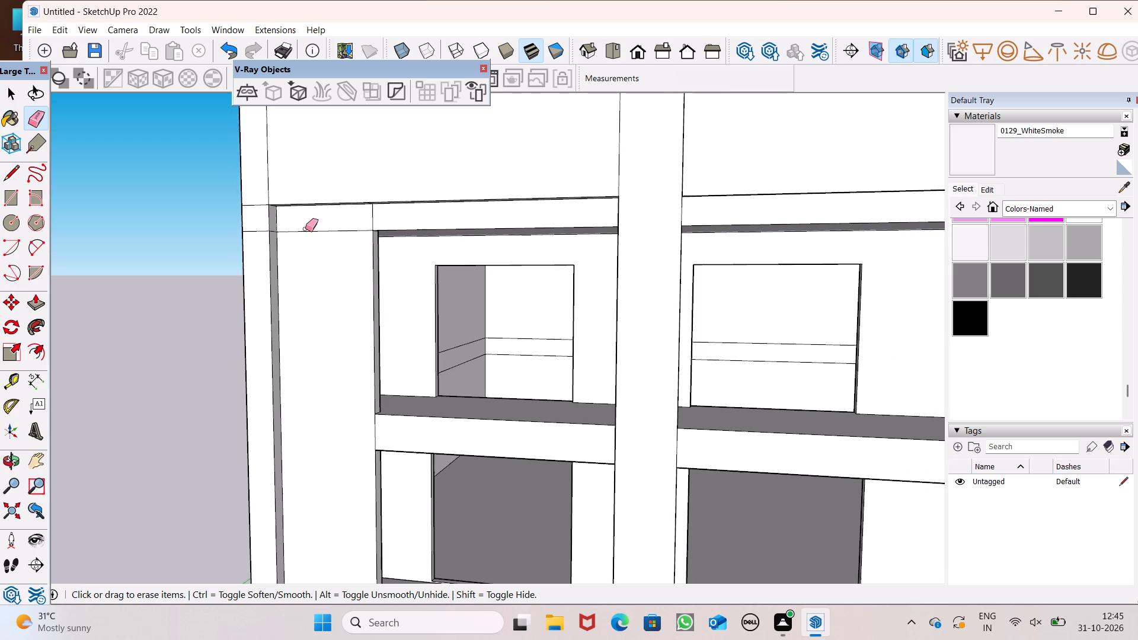
{"action": "middle_click_drag", "start_coordinate": [293, 244], "coordinate": [311, 278]}
{"action": "scroll", "coordinate": [268, 247], "scroll_direction": "up", "scroll_amount": 5}
{"action": "left_click", "coordinate": [260, 245]}
{"action": "left_click_drag", "start_coordinate": [250, 197], "coordinate": [253, 241]}
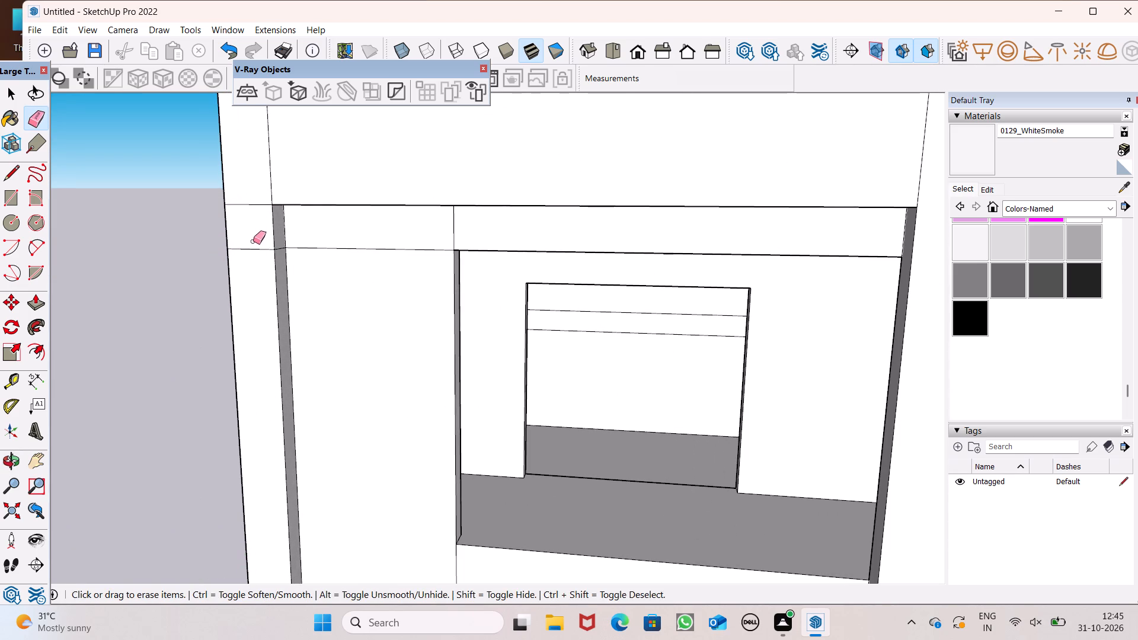
{"action": "left_click_drag", "start_coordinate": [253, 241], "coordinate": [247, 263]}
Erase the leftover seam lines on the recess's side reveal and on the band under the top-floor panel.
{"action": "scroll", "coordinate": [181, 227], "scroll_direction": "down", "scroll_amount": 3}
{"action": "middle_click_drag", "start_coordinate": [110, 224], "coordinate": [0, 208]}
{"action": "scroll", "coordinate": [0, 208], "scroll_direction": "up", "scroll_amount": 1}
{"action": "scroll", "coordinate": [107, 231], "scroll_direction": "up", "scroll_amount": 4}
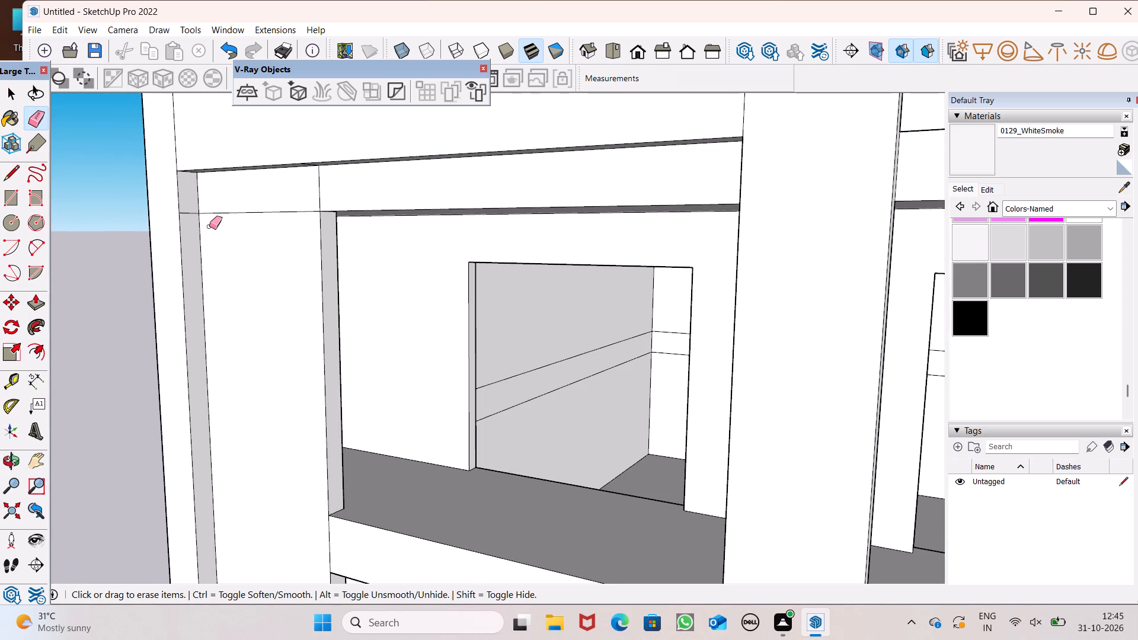
{"action": "left_click_drag", "start_coordinate": [184, 207], "coordinate": [186, 219]}
{"action": "scroll", "coordinate": [188, 215], "scroll_direction": "down", "scroll_amount": 2}
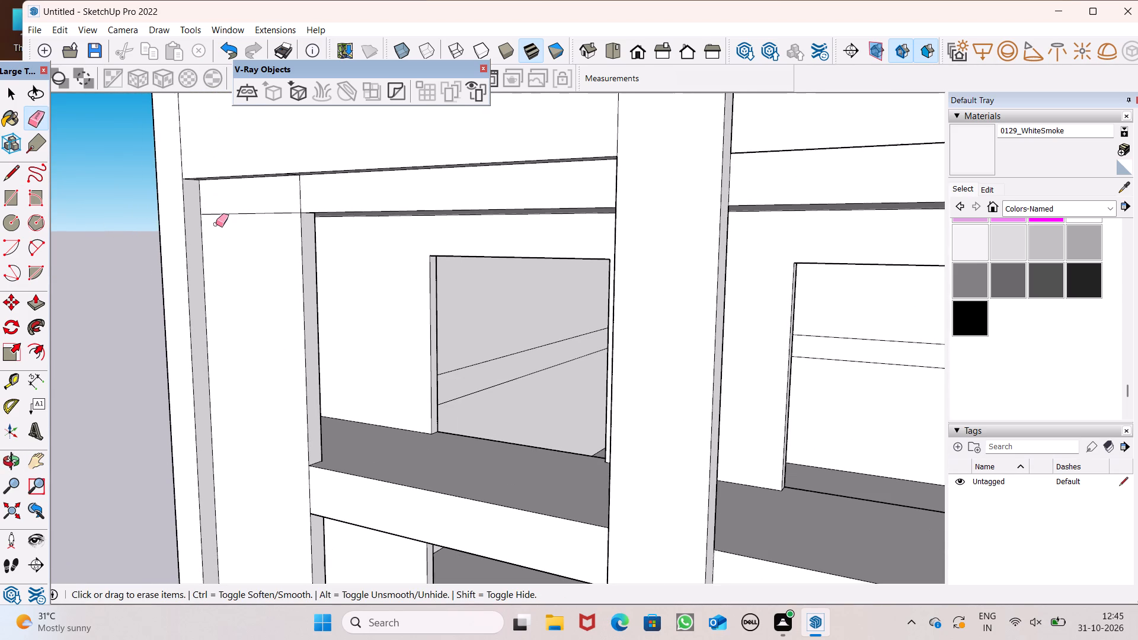
{"action": "left_click_drag", "start_coordinate": [254, 209], "coordinate": [258, 219]}
{"action": "left_click_drag", "start_coordinate": [324, 190], "coordinate": [284, 184]}
Erase the vertical seam between the outer edge strip and the top-floor panel.
{"action": "scroll", "coordinate": [259, 177], "scroll_direction": "down", "scroll_amount": 4}
{"action": "middle_click_drag", "start_coordinate": [242, 197], "coordinate": [440, 295]}
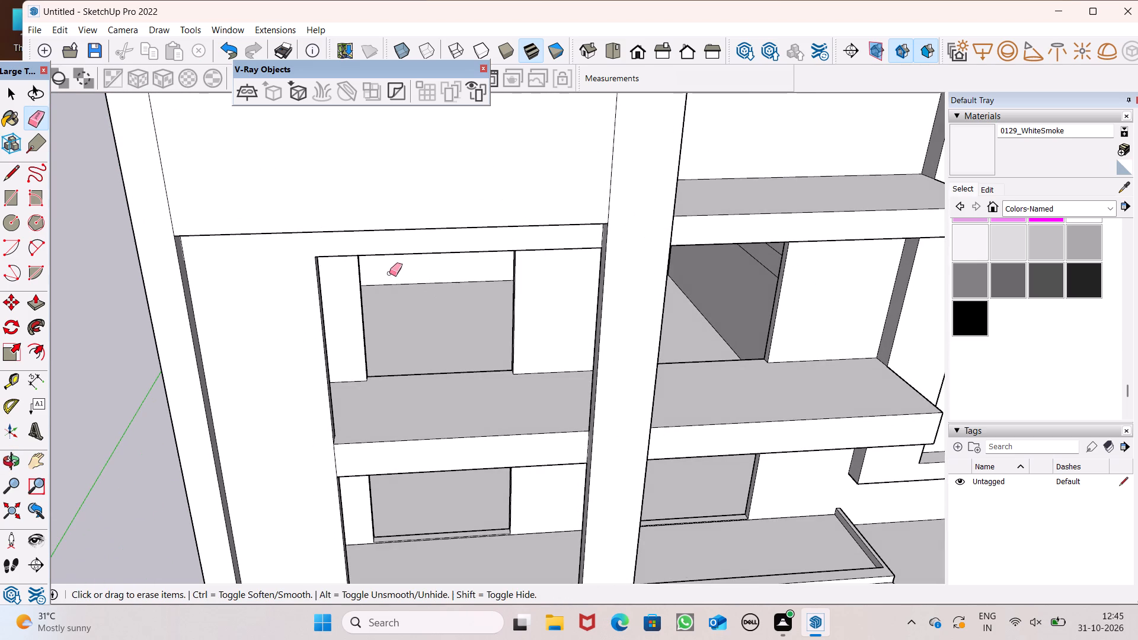
{"action": "left_click_drag", "start_coordinate": [149, 151], "coordinate": [165, 146]}
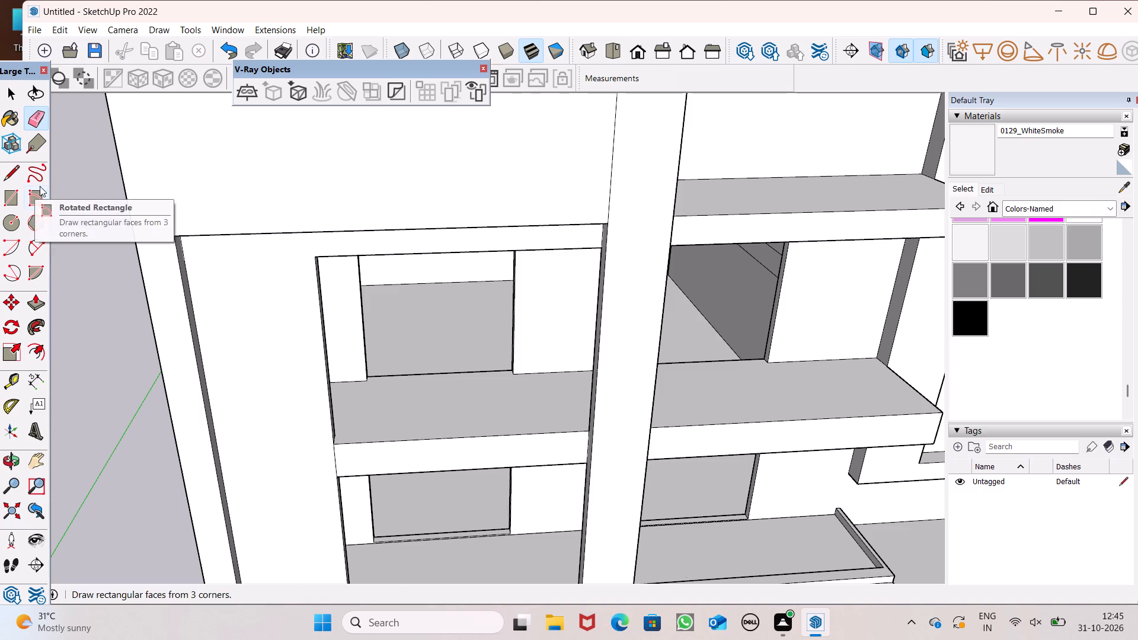
Erase the short leftover edge on the underside of the top-floor panel, above the recess.
{"action": "scroll", "coordinate": [277, 157], "scroll_direction": "down", "scroll_amount": 4}
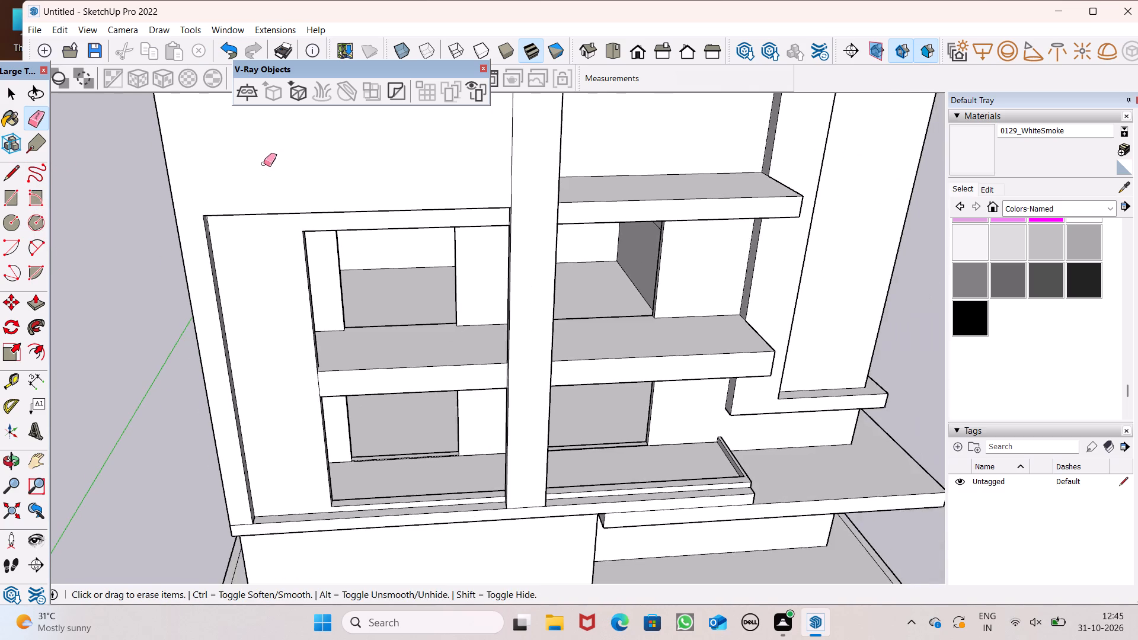
{"action": "scroll", "coordinate": [248, 186], "scroll_direction": "down", "scroll_amount": 4}
{"action": "middle_click_drag", "start_coordinate": [284, 241], "coordinate": [261, 68]}
{"action": "scroll", "coordinate": [219, 247], "scroll_direction": "down", "scroll_amount": 4}
{"action": "middle_click_drag", "start_coordinate": [273, 269], "coordinate": [206, 219]}
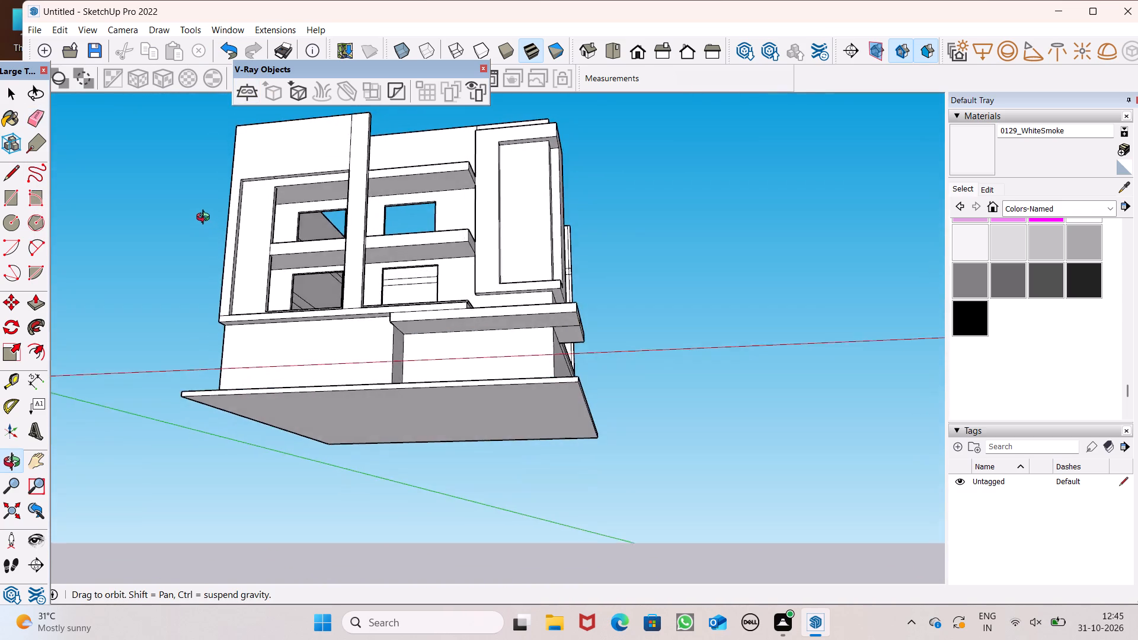
{"action": "middle_click_drag", "start_coordinate": [206, 219], "coordinate": [181, 139]}
{"action": "scroll", "coordinate": [247, 190], "scroll_direction": "up", "scroll_amount": 16}
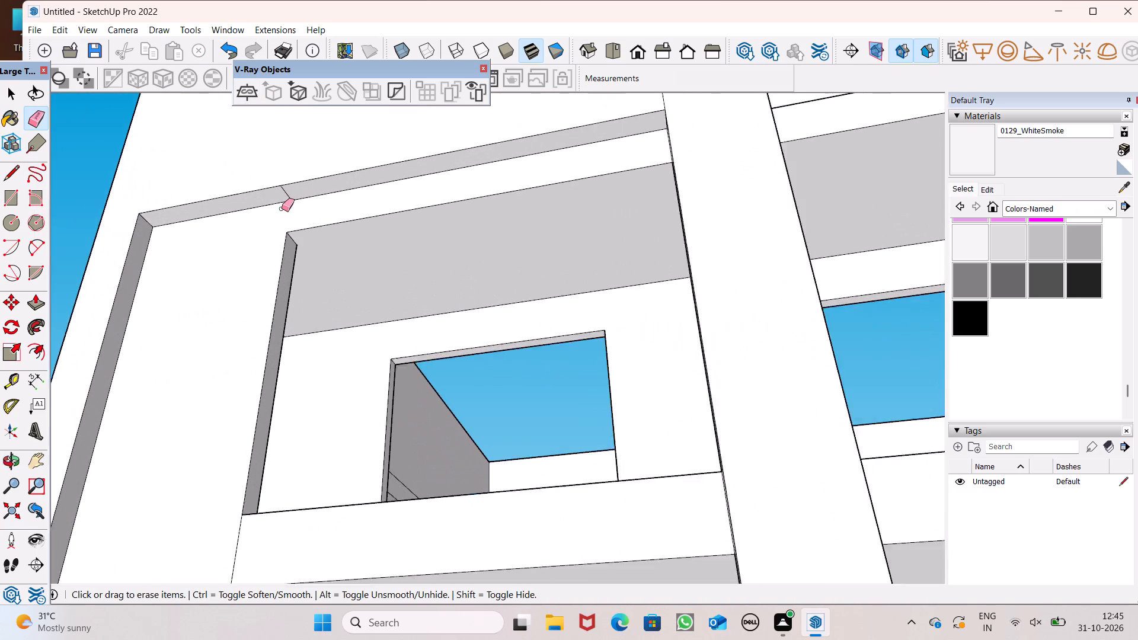
{"action": "scroll", "coordinate": [282, 209], "scroll_direction": "up", "scroll_amount": 1}
{"action": "left_click", "coordinate": [286, 190]}
Examine the cleaned facade, the panel's junction with the tall column and the open top floor from several angles.
{"action": "scroll", "coordinate": [295, 202], "scroll_direction": "down", "scroll_amount": 15}
{"action": "middle_click_drag", "start_coordinate": [426, 178], "coordinate": [407, 441]}
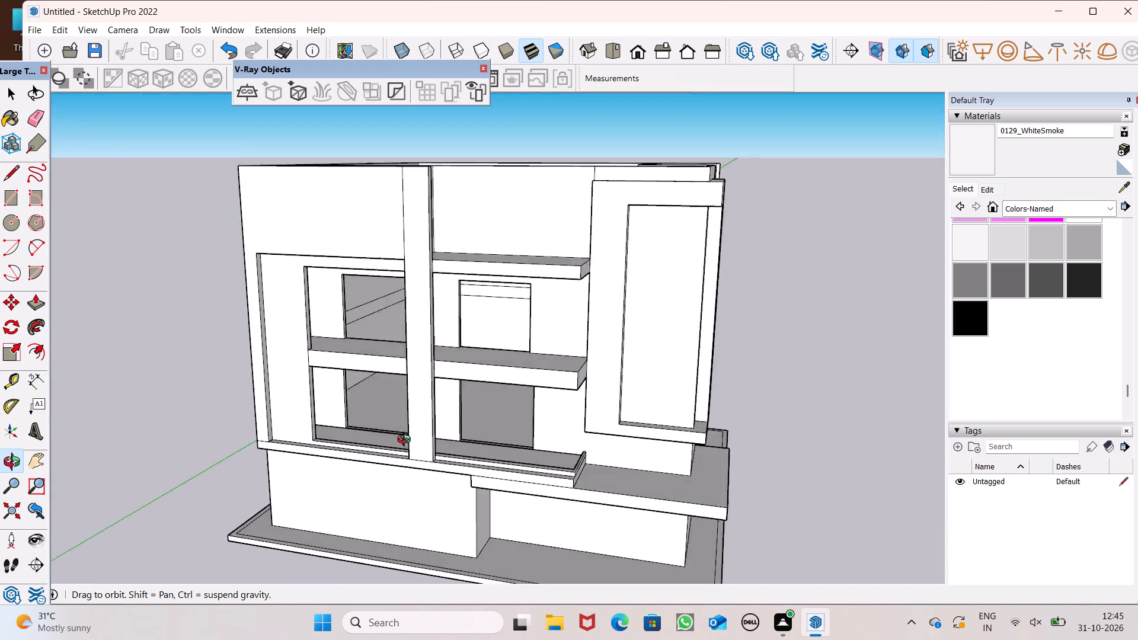
{"action": "middle_click_drag", "start_coordinate": [407, 441], "coordinate": [398, 467]}
{"action": "scroll", "coordinate": [419, 225], "scroll_direction": "up", "scroll_amount": 1}
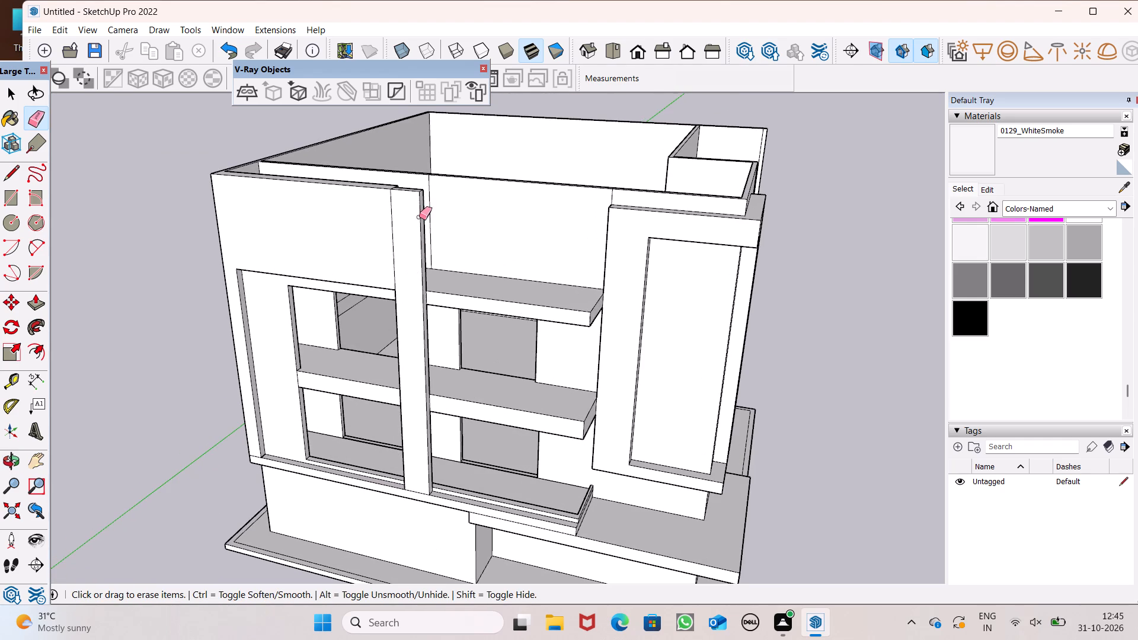
{"action": "middle_click_drag", "start_coordinate": [499, 179], "coordinate": [490, 256]}
{"action": "scroll", "coordinate": [366, 233], "scroll_direction": "up", "scroll_amount": 7}
{"action": "middle_click_drag", "start_coordinate": [469, 305], "coordinate": [350, 354]}
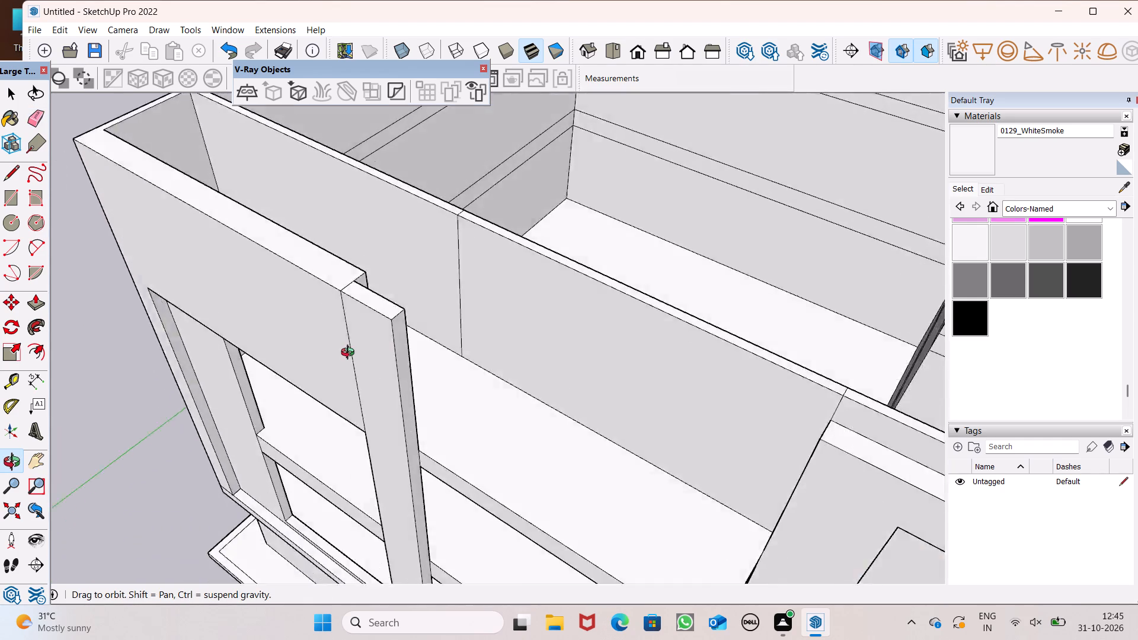
{"action": "middle_click_drag", "start_coordinate": [350, 354], "coordinate": [180, 406]}
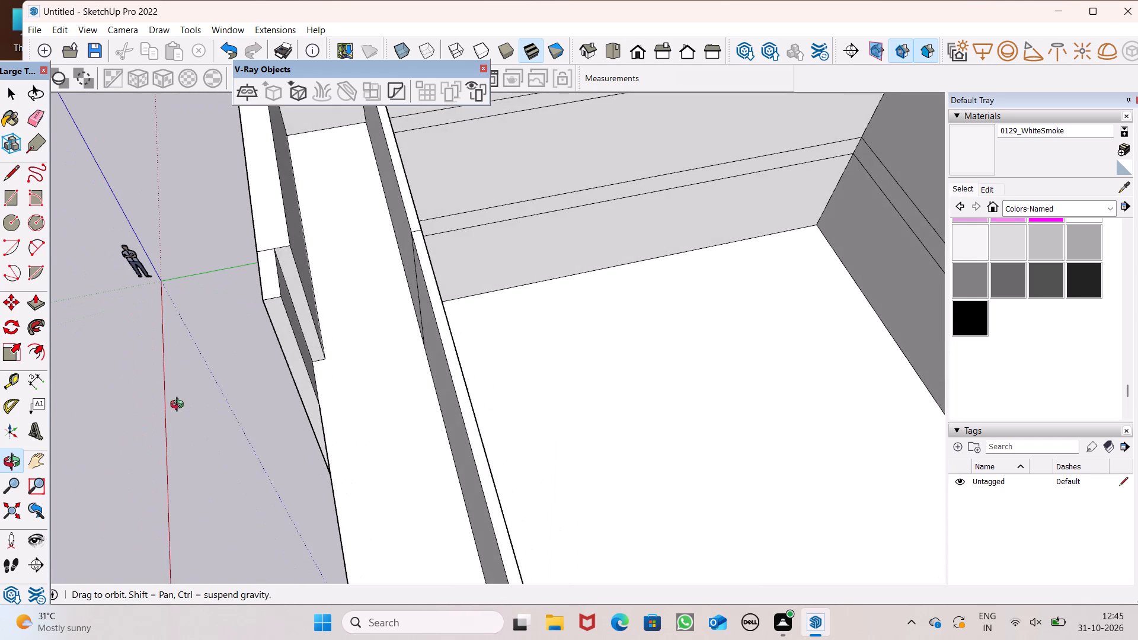
{"action": "middle_click_drag", "start_coordinate": [180, 406], "coordinate": [181, 407]}
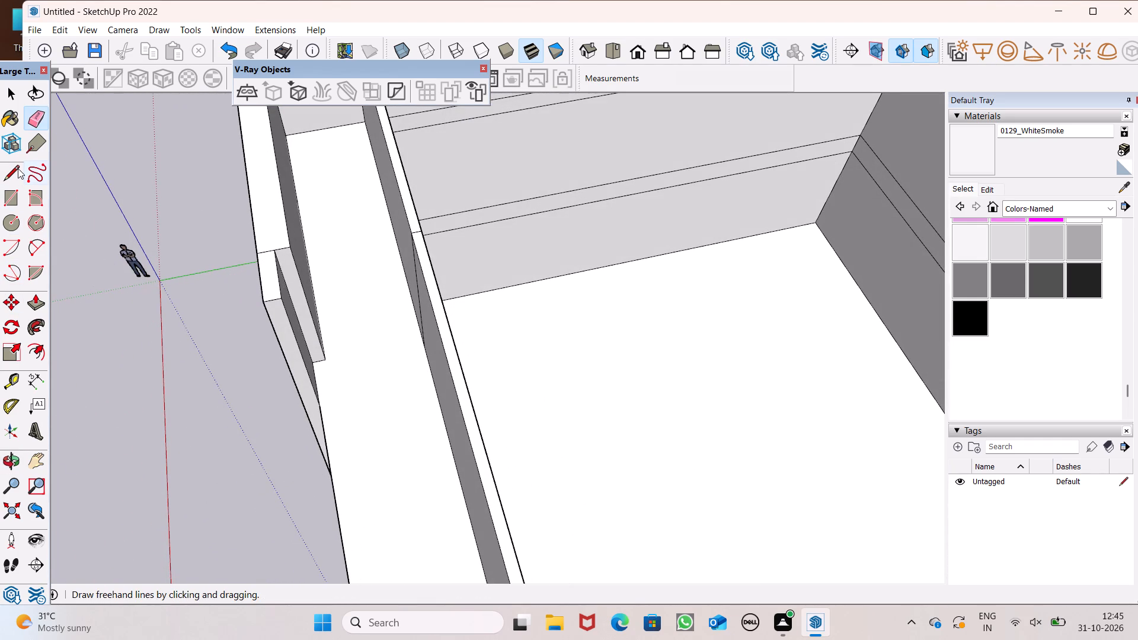
{"action": "scroll", "coordinate": [52, 201], "scroll_direction": "down", "scroll_amount": 1}
{"action": "scroll", "coordinate": [52, 201], "scroll_direction": "up", "scroll_amount": 1}
{"action": "scroll", "coordinate": [52, 206], "scroll_direction": "down", "scroll_amount": 3}
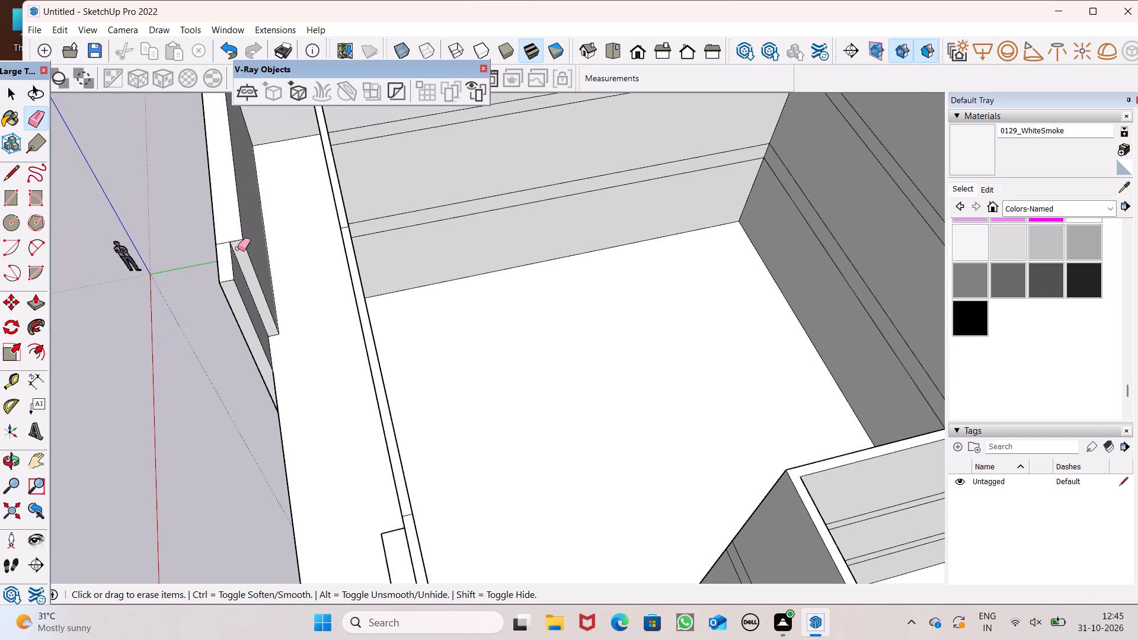
{"action": "scroll", "coordinate": [268, 350], "scroll_direction": "down", "scroll_amount": 5}
{"action": "middle_click_drag", "start_coordinate": [270, 353], "coordinate": [232, 265]}
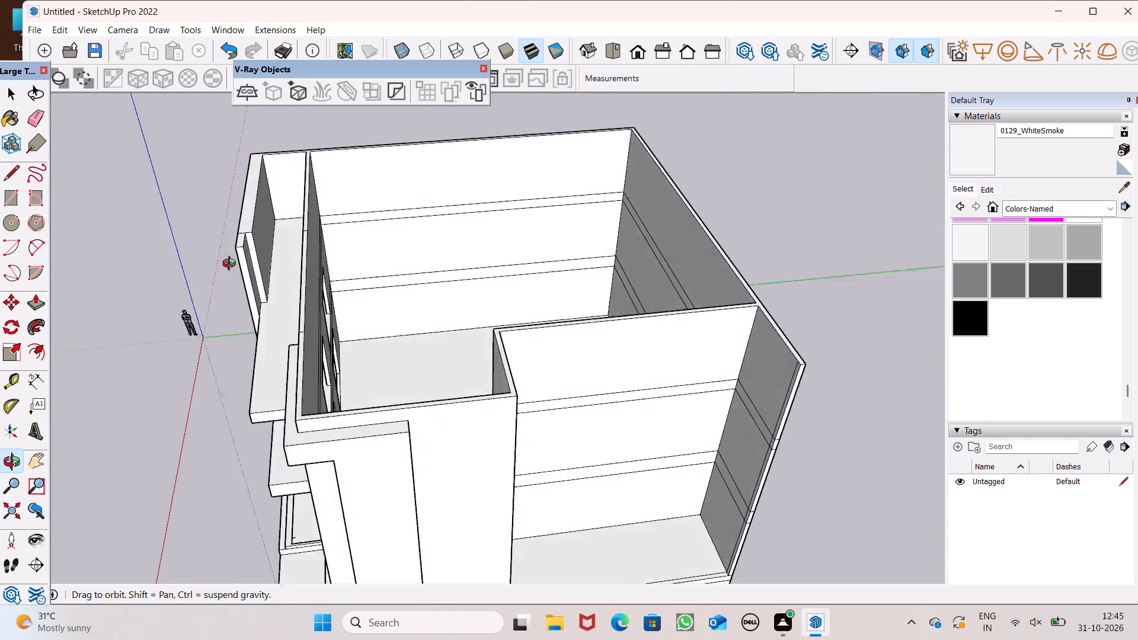
{"action": "middle_click_drag", "start_coordinate": [232, 265], "coordinate": [163, 354]}
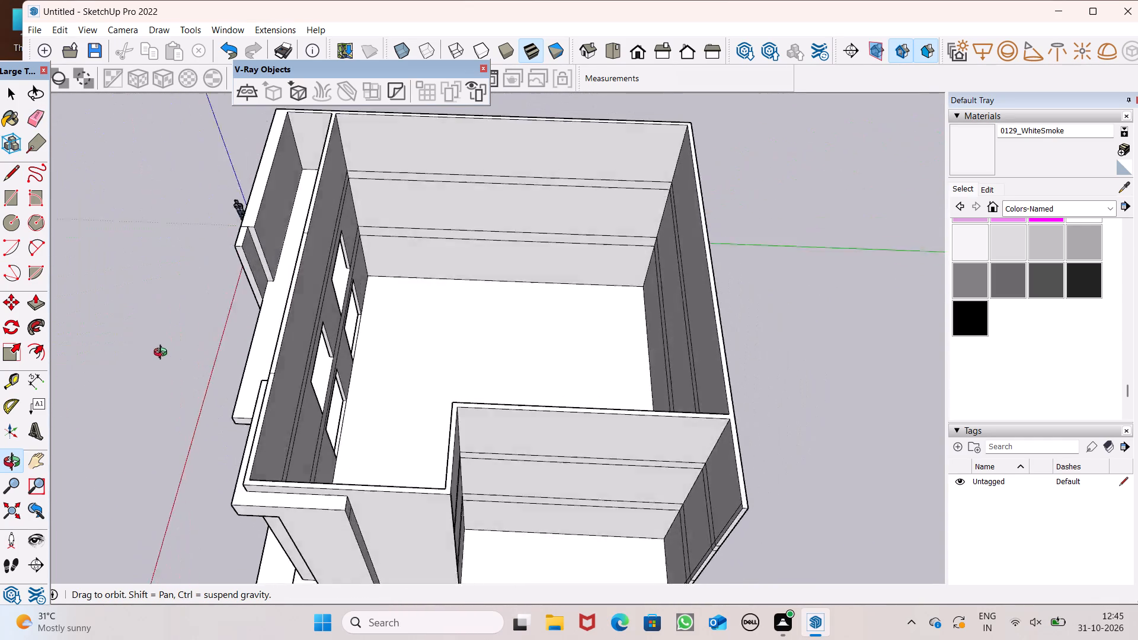
{"action": "middle_click_drag", "start_coordinate": [163, 354], "coordinate": [203, 462]}
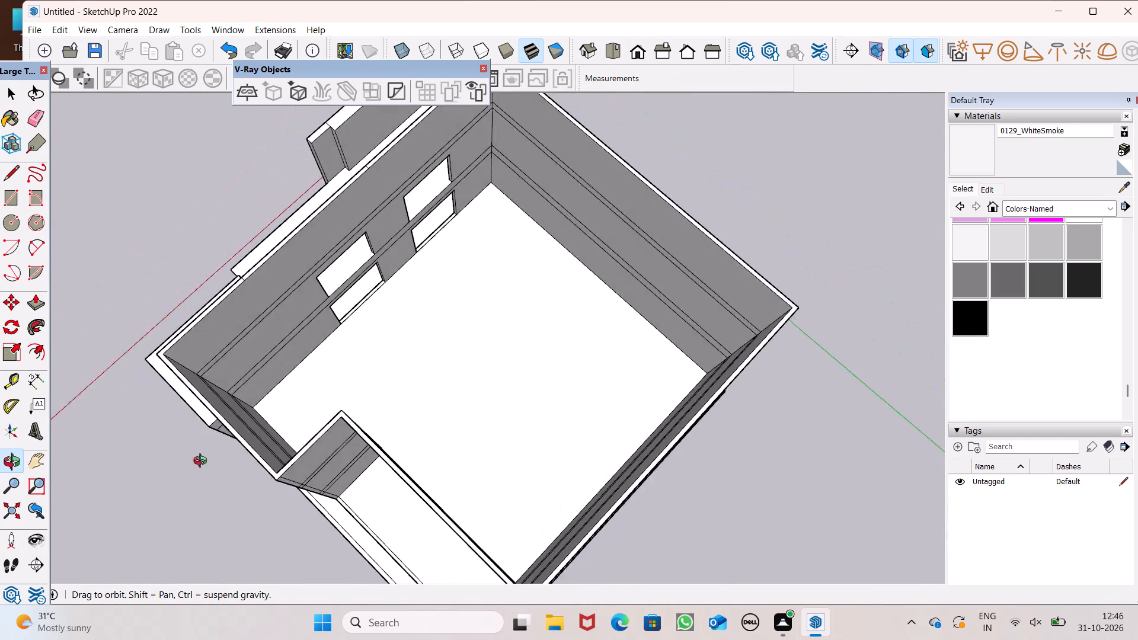
{"action": "middle_click_drag", "start_coordinate": [203, 462], "coordinate": [379, 214]}
{"action": "scroll", "coordinate": [427, 316], "scroll_direction": "down", "scroll_amount": 2}
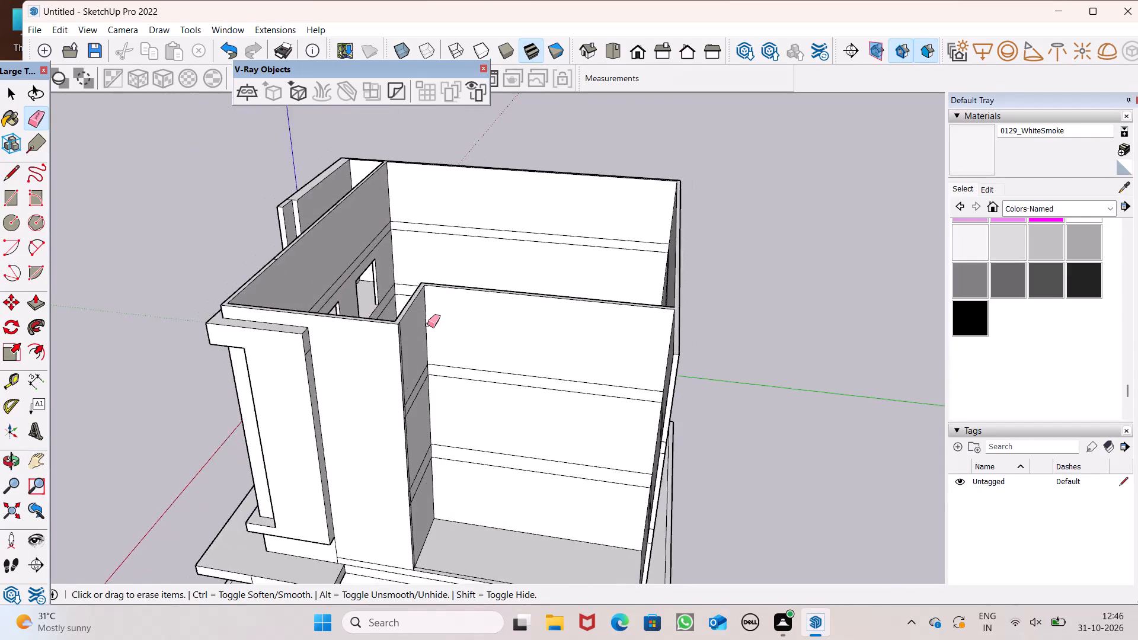
Examine the open recess beside the tall column and its floor bands from several angles.
{"action": "scroll", "coordinate": [427, 325], "scroll_direction": "down", "scroll_amount": 5}
{"action": "middle_click_drag", "start_coordinate": [481, 466], "coordinate": [545, 357]}
{"action": "scroll", "coordinate": [536, 311], "scroll_direction": "down", "scroll_amount": 6}
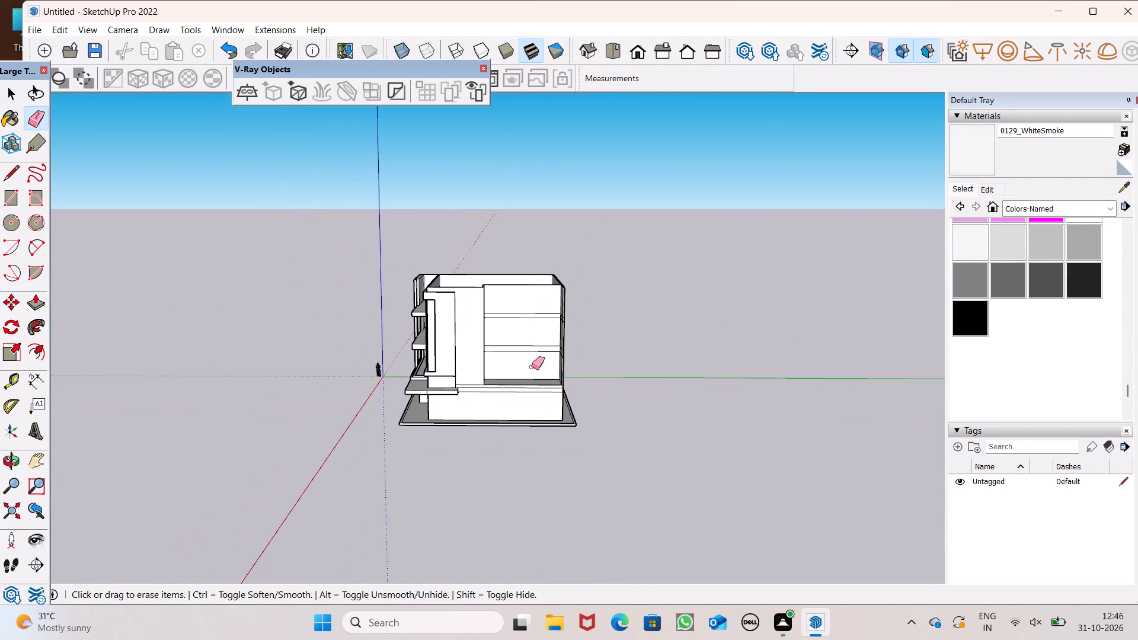
{"action": "middle_click_drag", "start_coordinate": [570, 446], "coordinate": [577, 489]}
{"action": "scroll", "coordinate": [554, 379], "scroll_direction": "up", "scroll_amount": 8}
{"action": "middle_click_drag", "start_coordinate": [536, 359], "coordinate": [433, 401]}
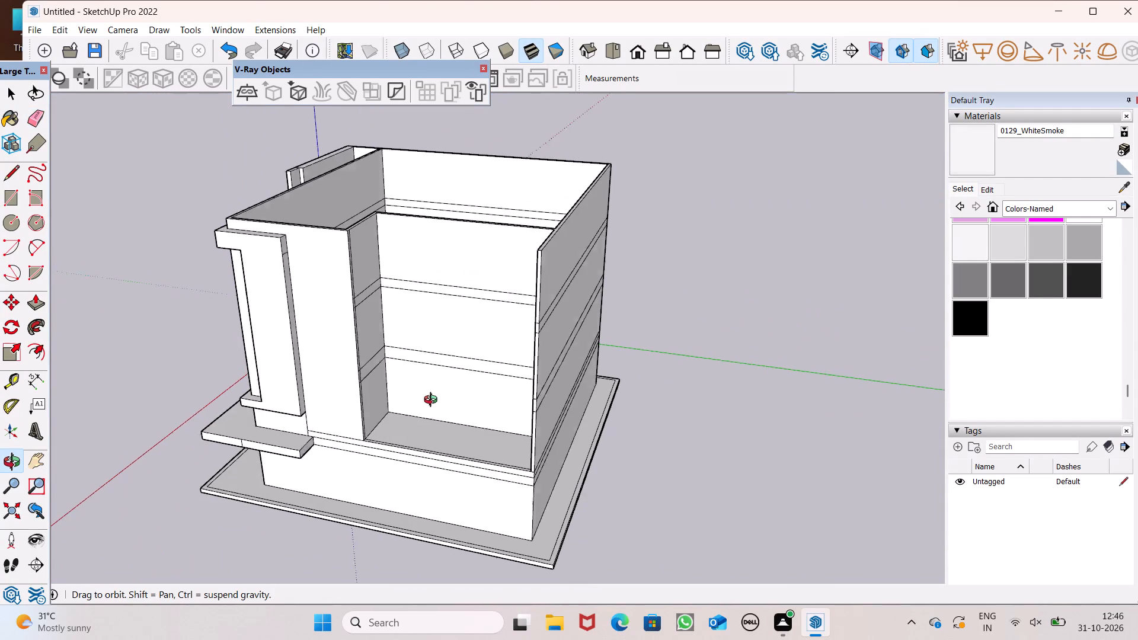
{"action": "middle_click_drag", "start_coordinate": [433, 401], "coordinate": [425, 401]}
{"action": "left_click", "coordinate": [34, 309]}
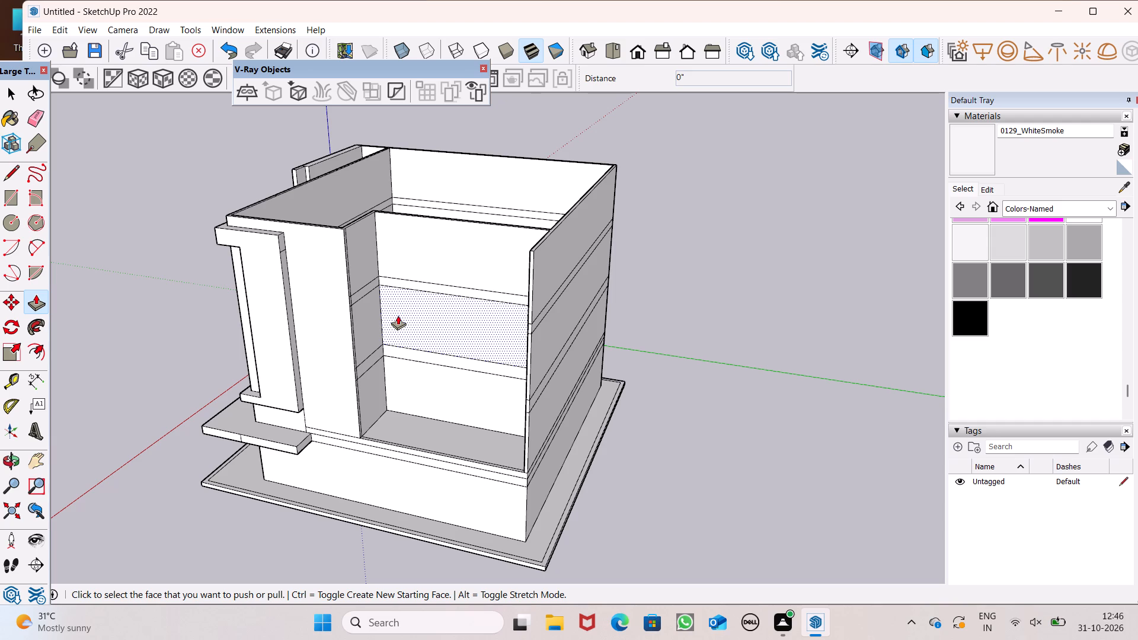
{"action": "scroll", "coordinate": [386, 278], "scroll_direction": "down", "scroll_amount": 2}
{"action": "middle_click_drag", "start_coordinate": [411, 359], "coordinate": [378, 401]}
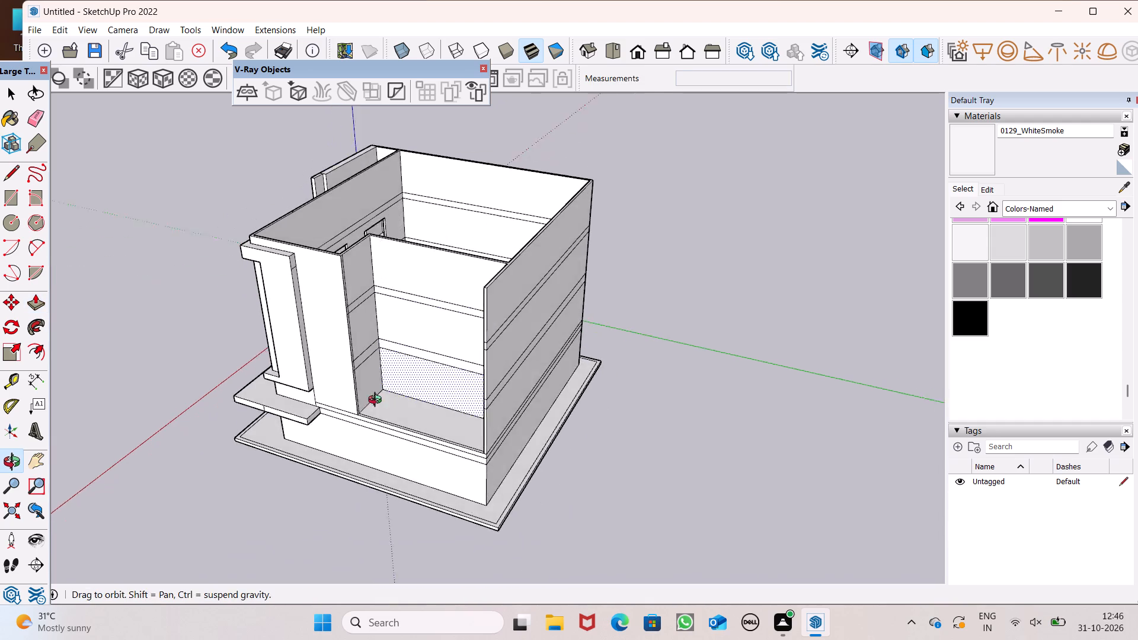
{"action": "middle_click_drag", "start_coordinate": [378, 401], "coordinate": [354, 401]}
{"action": "scroll", "coordinate": [351, 356], "scroll_direction": "up", "scroll_amount": 10}
{"action": "scroll", "coordinate": [306, 261], "scroll_direction": "down", "scroll_amount": 3}
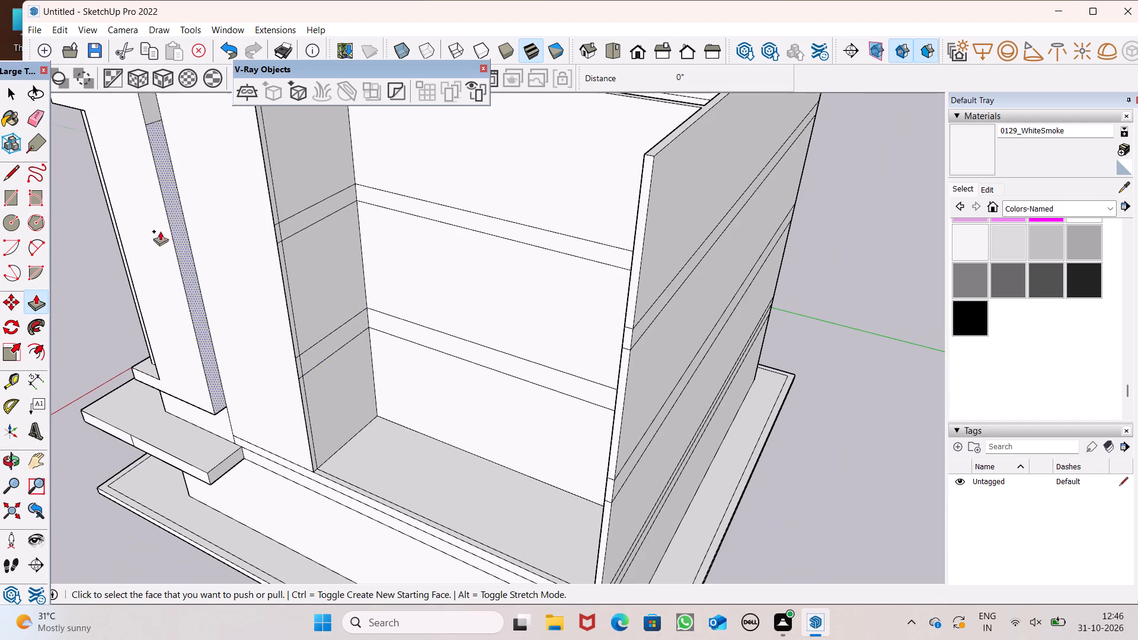
Erase the lower floor band's line ends and thin seam along the outer edge strip of the recess's side wall.
{"action": "left_click", "coordinate": [37, 127]}
{"action": "scroll", "coordinate": [335, 330], "scroll_direction": "up", "scroll_amount": 7}
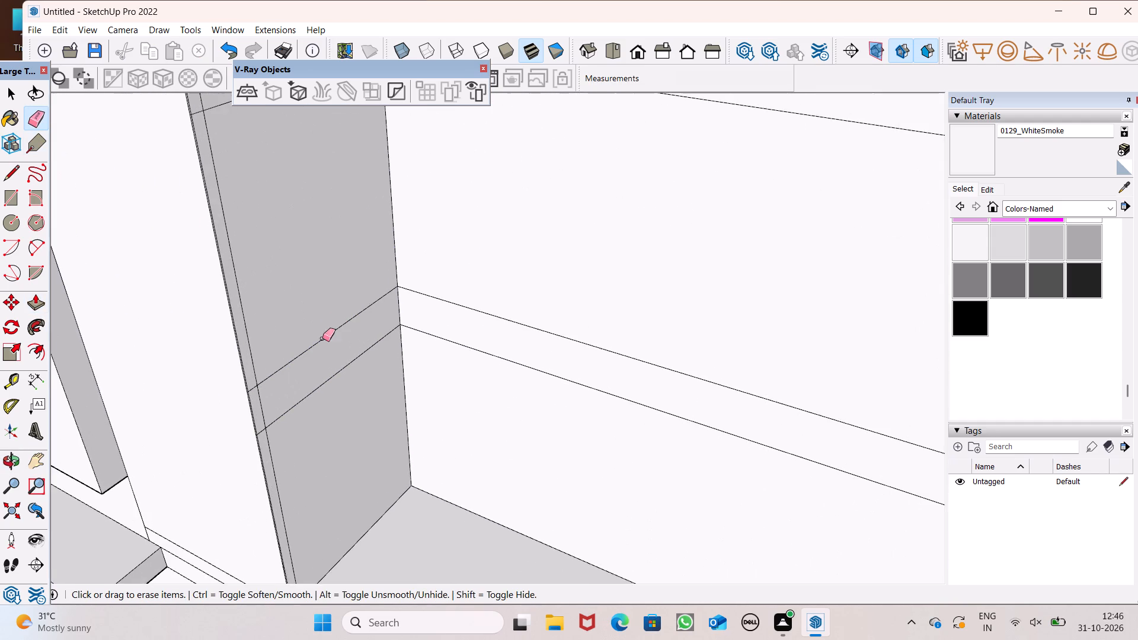
{"action": "scroll", "coordinate": [279, 400], "scroll_direction": "up", "scroll_amount": 11}
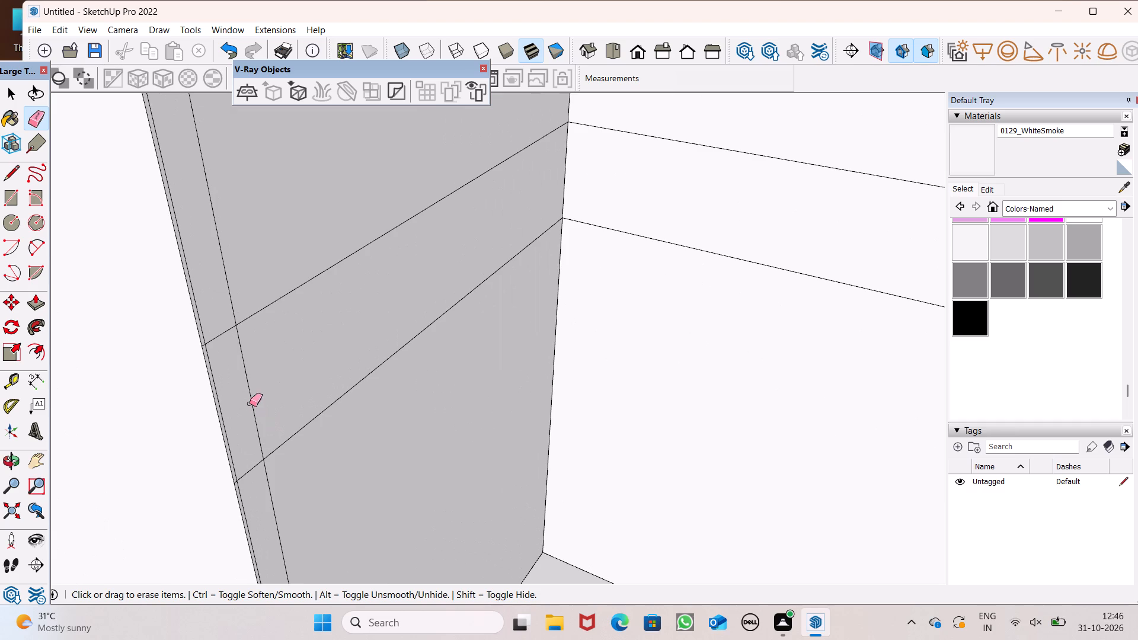
{"action": "left_click_drag", "start_coordinate": [220, 325], "coordinate": [222, 336]}
{"action": "scroll", "coordinate": [222, 341], "scroll_direction": "up", "scroll_amount": 7}
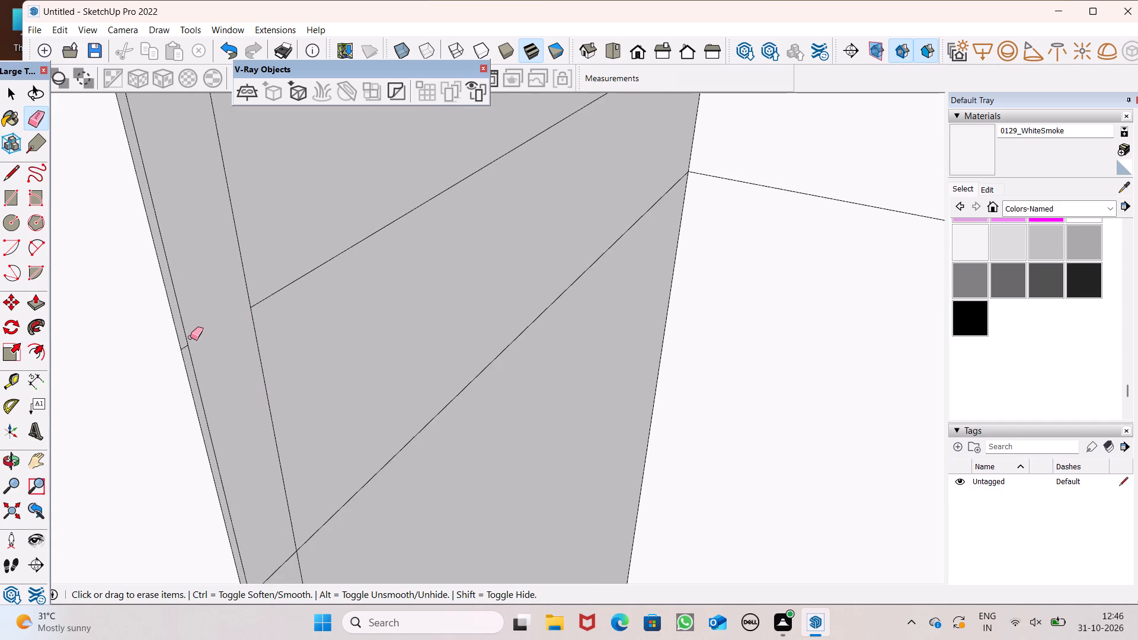
{"action": "scroll", "coordinate": [190, 337], "scroll_direction": "up", "scroll_amount": 6}
{"action": "left_click_drag", "start_coordinate": [183, 358], "coordinate": [183, 340]}
{"action": "scroll", "coordinate": [171, 292], "scroll_direction": "down", "scroll_amount": 8}
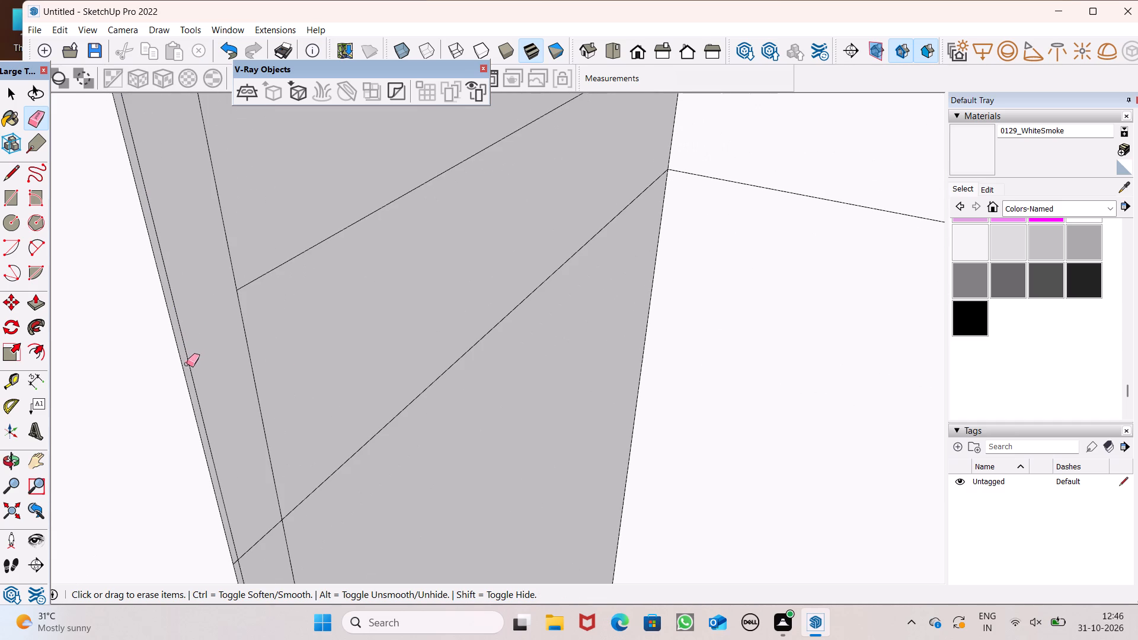
{"action": "left_click", "coordinate": [188, 361]}
{"action": "scroll", "coordinate": [183, 304], "scroll_direction": "down", "scroll_amount": 9}
{"action": "scroll", "coordinate": [213, 481], "scroll_direction": "up", "scroll_amount": 15}
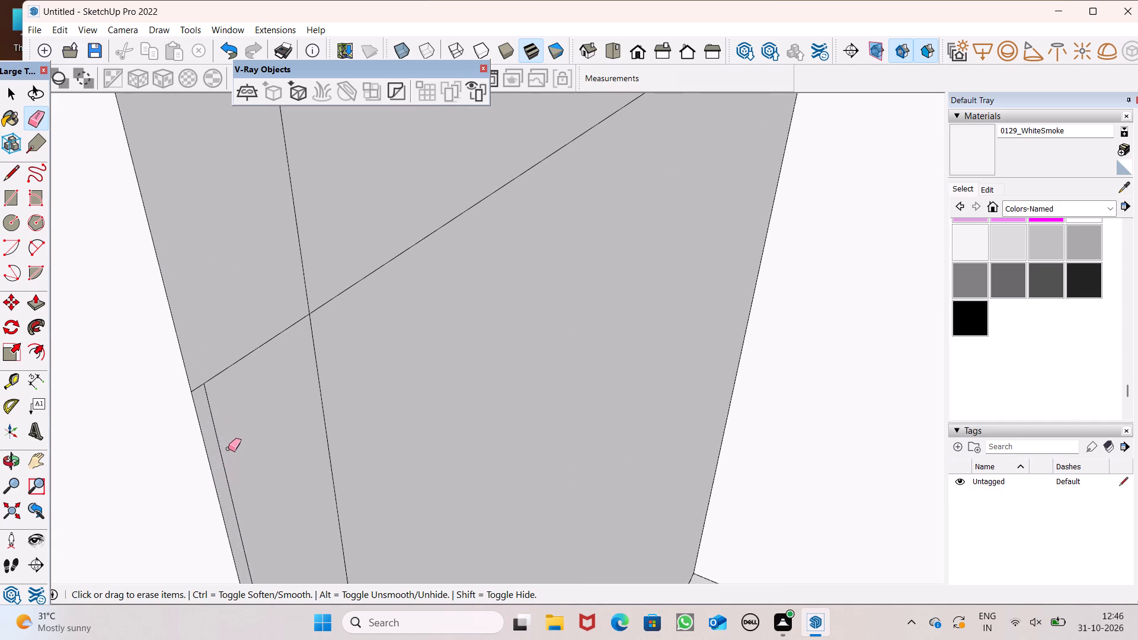
{"action": "left_click_drag", "start_coordinate": [196, 376], "coordinate": [207, 371]}
{"action": "scroll", "coordinate": [218, 334], "scroll_direction": "down", "scroll_amount": 8}
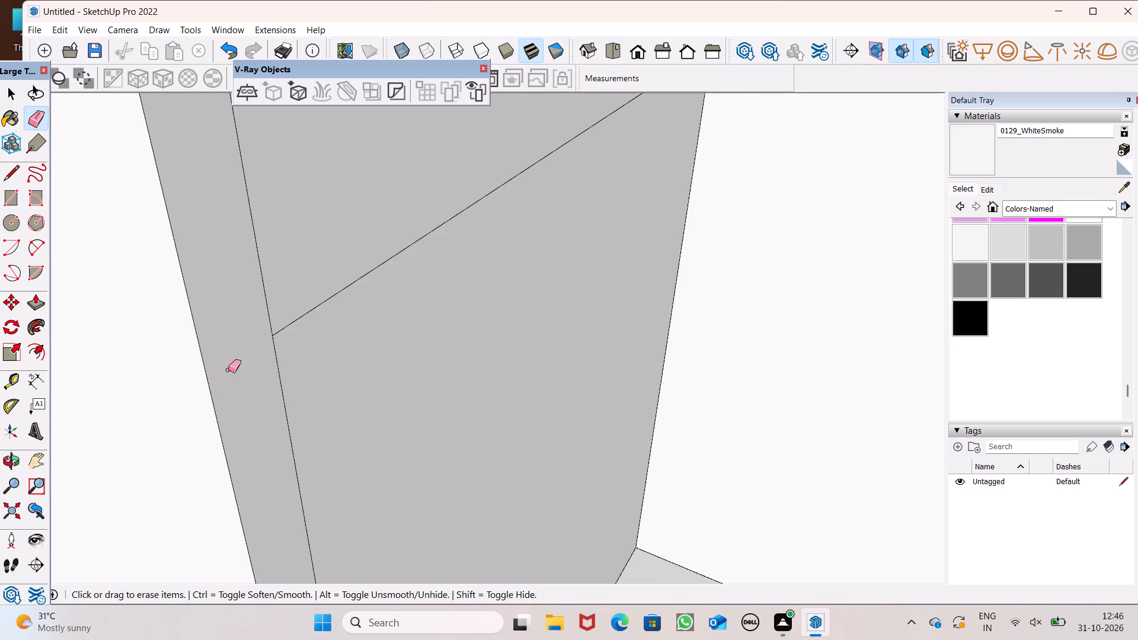
{"action": "scroll", "coordinate": [273, 428], "scroll_direction": "down", "scroll_amount": 20}
{"action": "scroll", "coordinate": [273, 428], "scroll_direction": "down", "scroll_amount": 12}
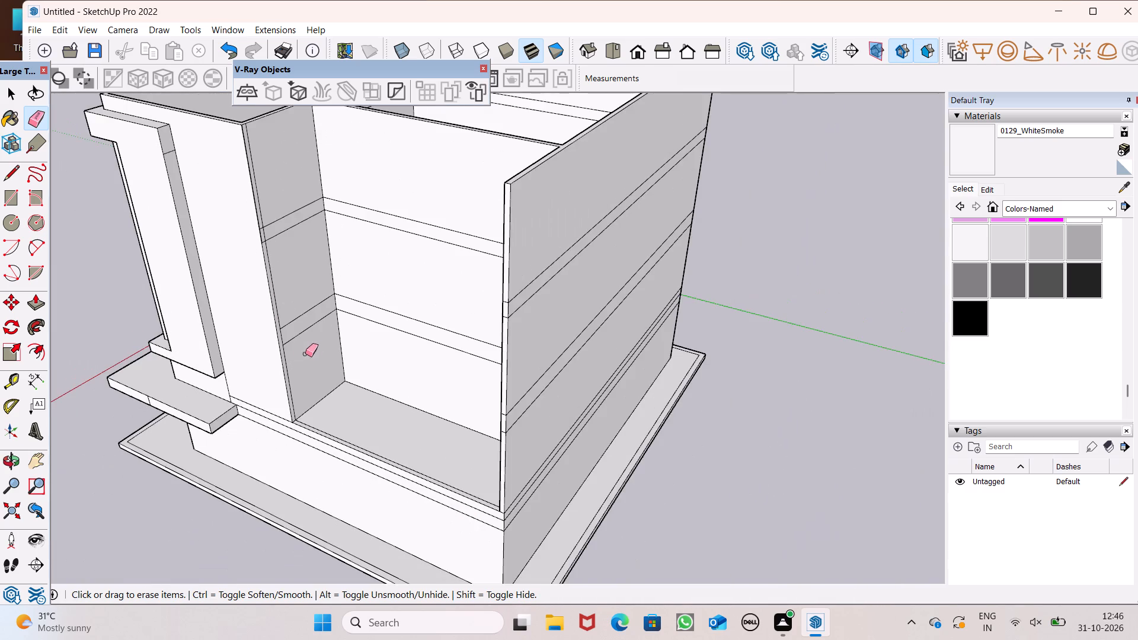
Erase the upper floor band's line ends and thin seam along the outer edge strip of the recess's side wall.
{"action": "middle_click_drag", "start_coordinate": [309, 354], "coordinate": [255, 364]}
{"action": "scroll", "coordinate": [253, 364], "scroll_direction": "up", "scroll_amount": 2}
{"action": "scroll", "coordinate": [356, 254], "scroll_direction": "down", "scroll_amount": 4}
{"action": "scroll", "coordinate": [324, 92], "scroll_direction": "up", "scroll_amount": 5}
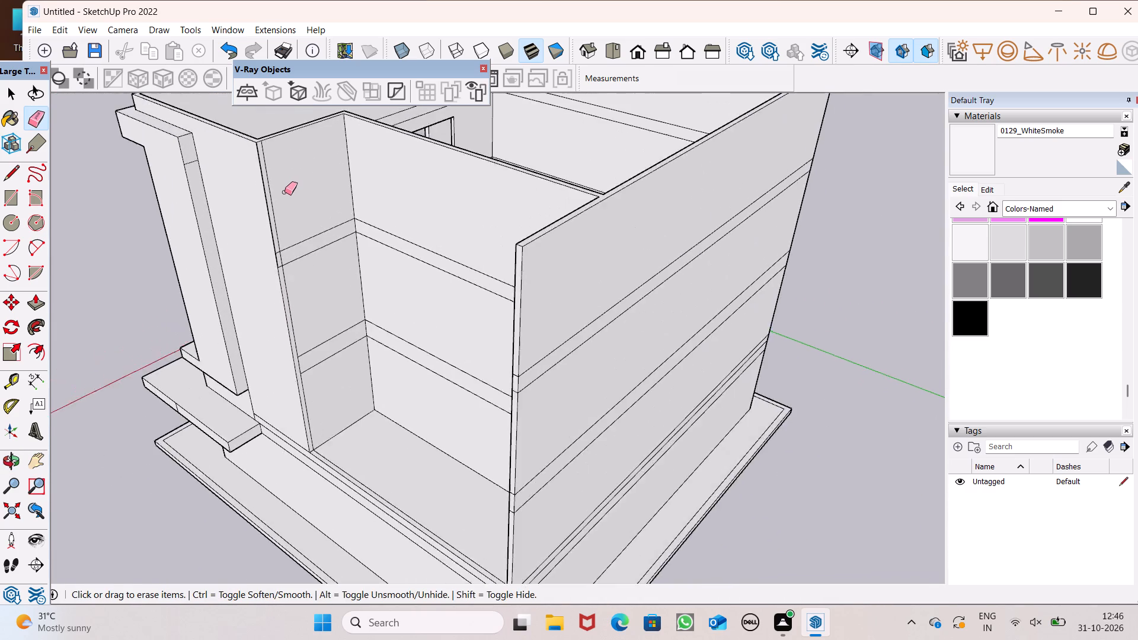
{"action": "scroll", "coordinate": [284, 192], "scroll_direction": "up", "scroll_amount": 9}
{"action": "scroll", "coordinate": [278, 340], "scroll_direction": "up", "scroll_amount": 10}
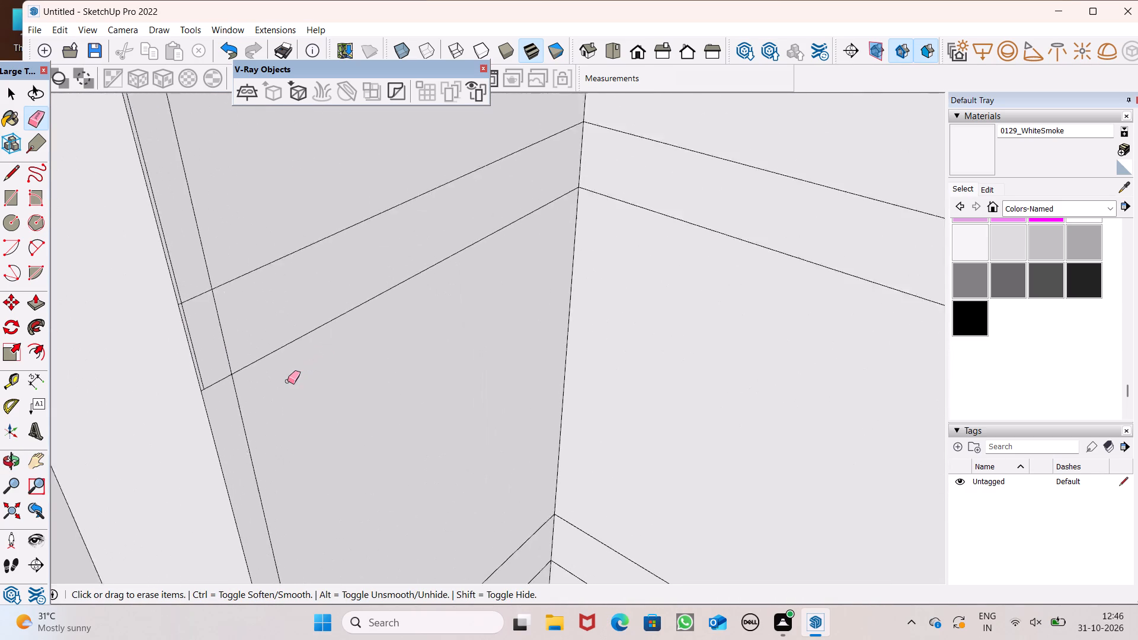
{"action": "scroll", "coordinate": [287, 381], "scroll_direction": "up", "scroll_amount": 6}
{"action": "left_click_drag", "start_coordinate": [92, 381], "coordinate": [123, 394]}
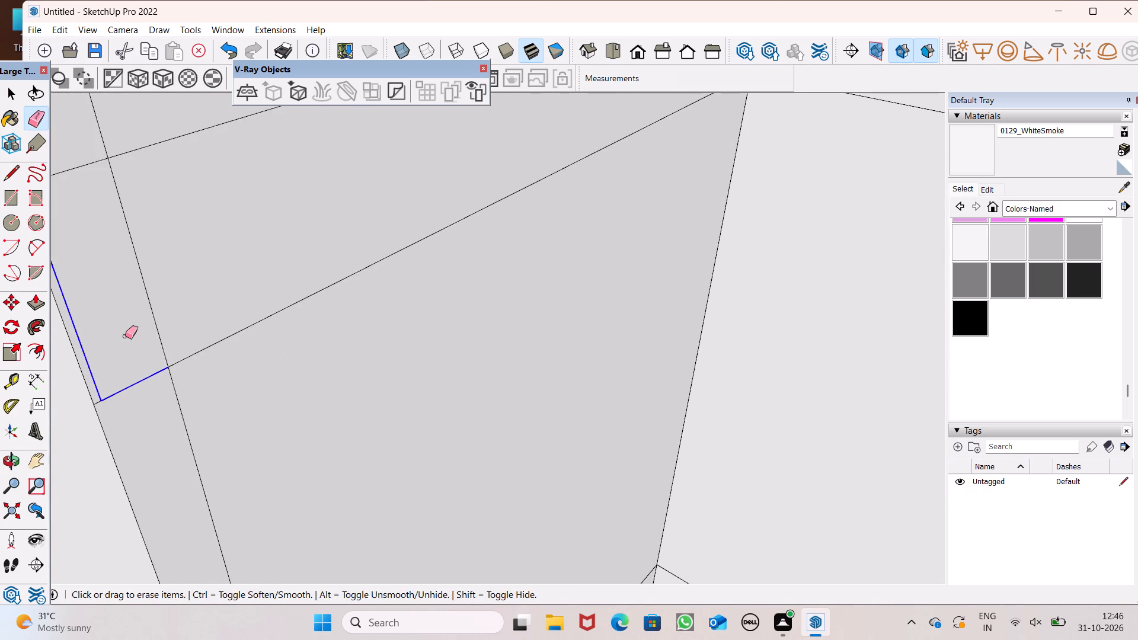
{"action": "scroll", "coordinate": [138, 407], "scroll_direction": "down", "scroll_amount": 7}
{"action": "scroll", "coordinate": [130, 409], "scroll_direction": "up", "scroll_amount": 1}
{"action": "scroll", "coordinate": [130, 409], "scroll_direction": "down", "scroll_amount": 1}
{"action": "scroll", "coordinate": [130, 409], "scroll_direction": "up", "scroll_amount": 15}
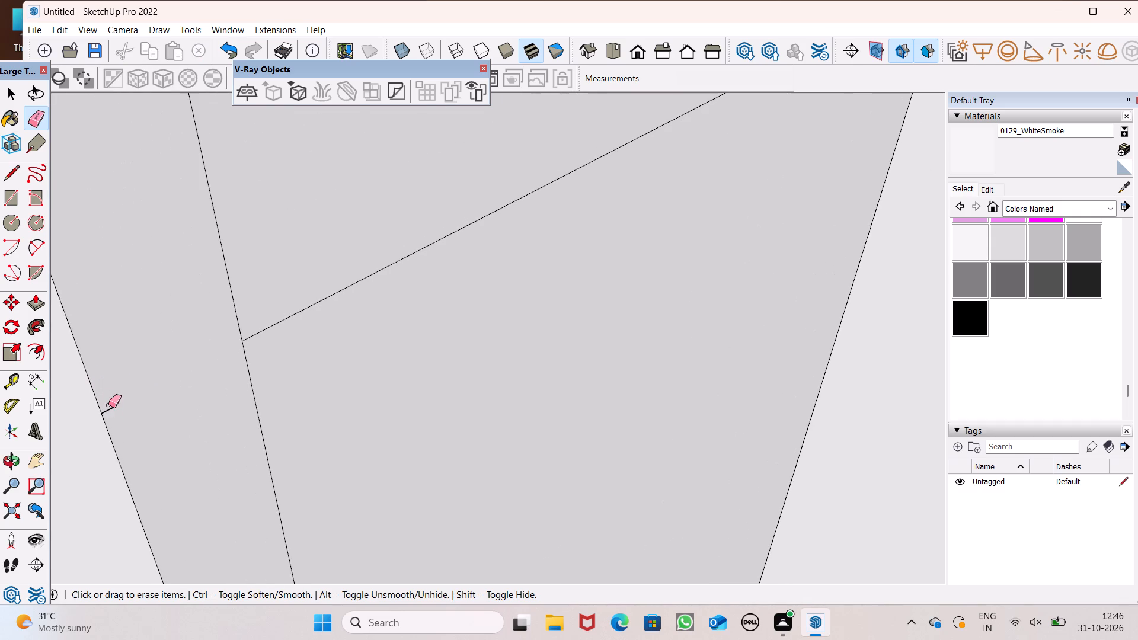
{"action": "left_click_drag", "start_coordinate": [108, 407], "coordinate": [111, 415]}
{"action": "scroll", "coordinate": [170, 485], "scroll_direction": "down", "scroll_amount": 12}
{"action": "scroll", "coordinate": [121, 245], "scroll_direction": "up", "scroll_amount": 2}
{"action": "scroll", "coordinate": [118, 247], "scroll_direction": "down", "scroll_amount": 1}
{"action": "scroll", "coordinate": [118, 248], "scroll_direction": "up", "scroll_amount": 5}
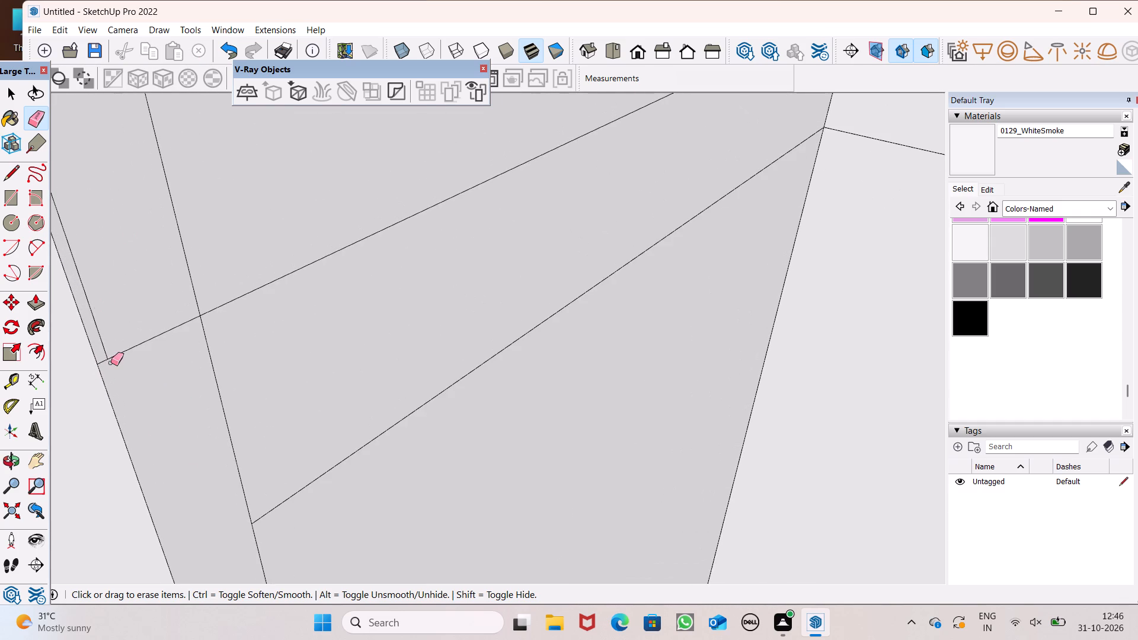
{"action": "scroll", "coordinate": [111, 363], "scroll_direction": "up", "scroll_amount": 6}
{"action": "left_click_drag", "start_coordinate": [101, 372], "coordinate": [116, 353]}
{"action": "scroll", "coordinate": [146, 354], "scroll_direction": "down", "scroll_amount": 6}
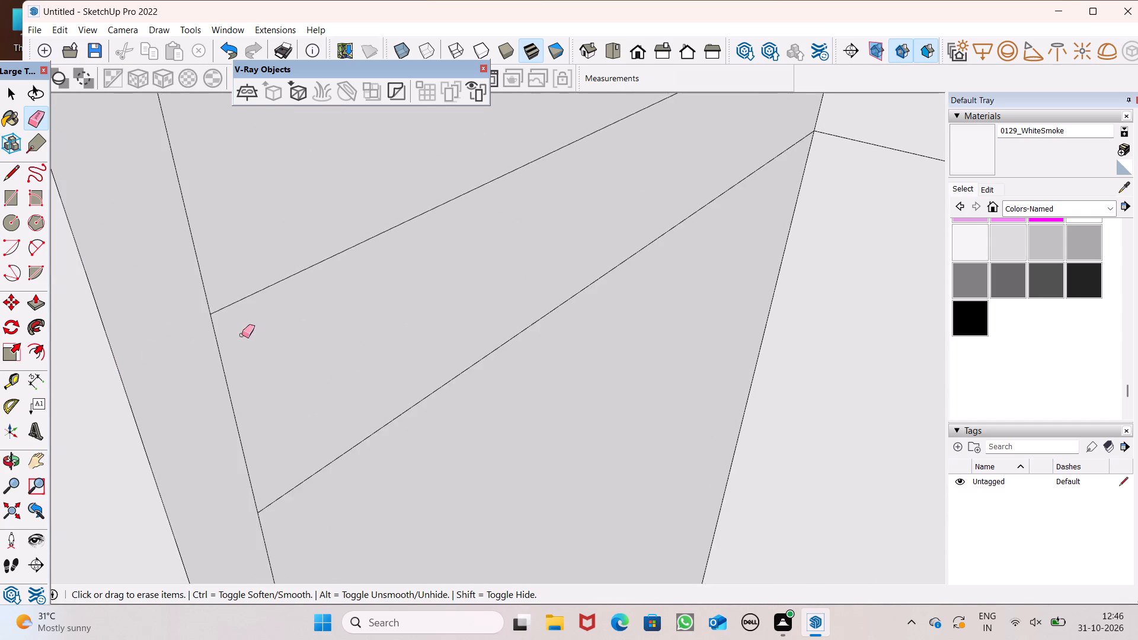
Erase the short horizontal seam near the top of the projecting frame's side face.
{"action": "scroll", "coordinate": [242, 335], "scroll_direction": "down", "scroll_amount": 17}
{"action": "scroll", "coordinate": [288, 406], "scroll_direction": "down", "scroll_amount": 10}
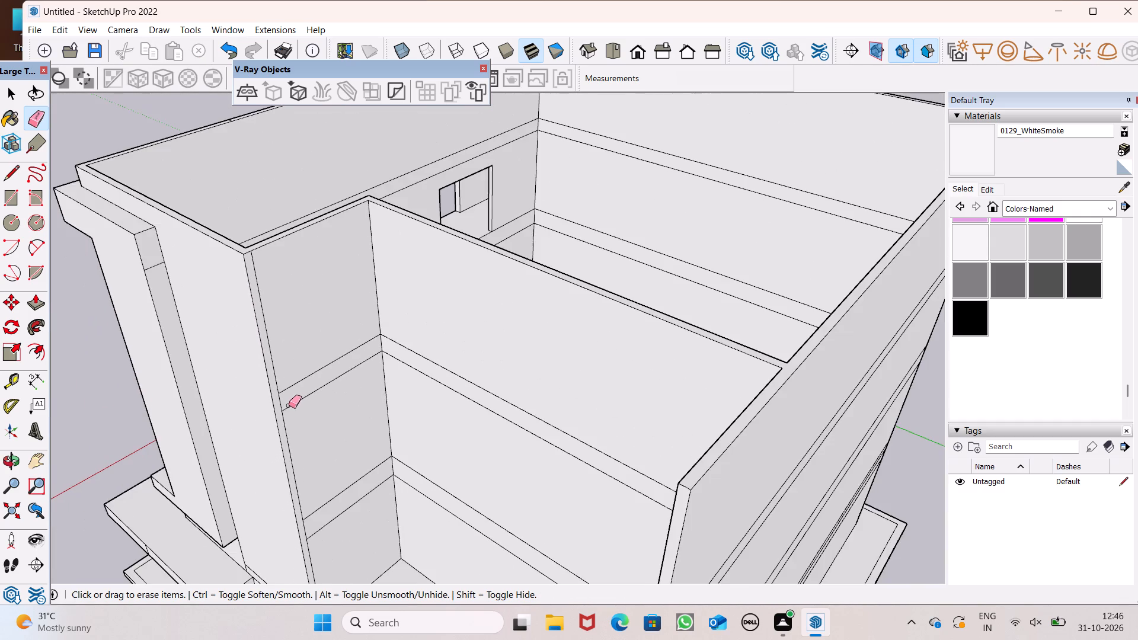
{"action": "scroll", "coordinate": [289, 328], "scroll_direction": "down", "scroll_amount": 4}
{"action": "middle_click_drag", "start_coordinate": [277, 328], "coordinate": [239, 271]}
{"action": "scroll", "coordinate": [189, 254], "scroll_direction": "up", "scroll_amount": 6}
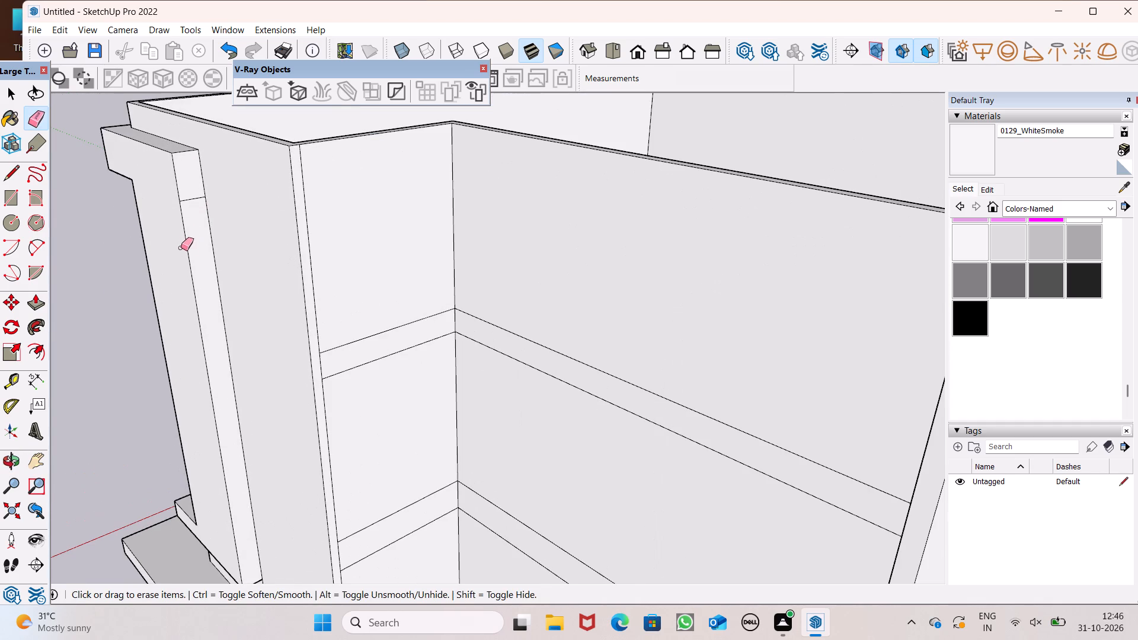
{"action": "left_click", "coordinate": [197, 197]}
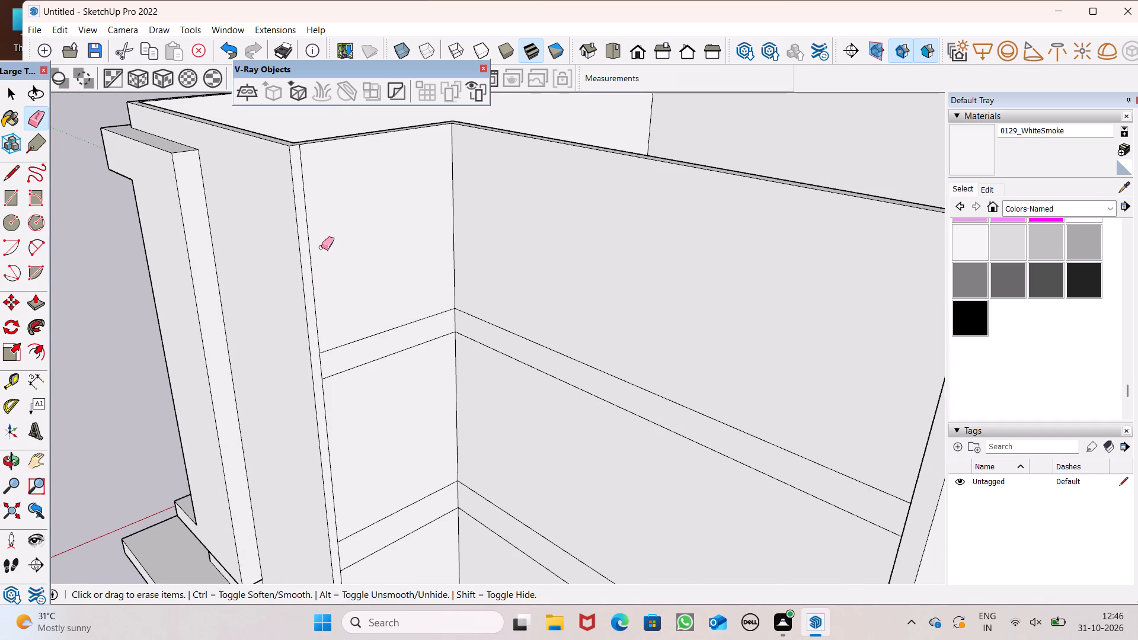
Push/Pull both floor bands on the recess's back wall outward 9' 1 1/2" to form slabs across the recess.
{"action": "scroll", "coordinate": [320, 229], "scroll_direction": "down", "scroll_amount": 11}
{"action": "middle_click_drag", "start_coordinate": [431, 312], "coordinate": [535, 232]}
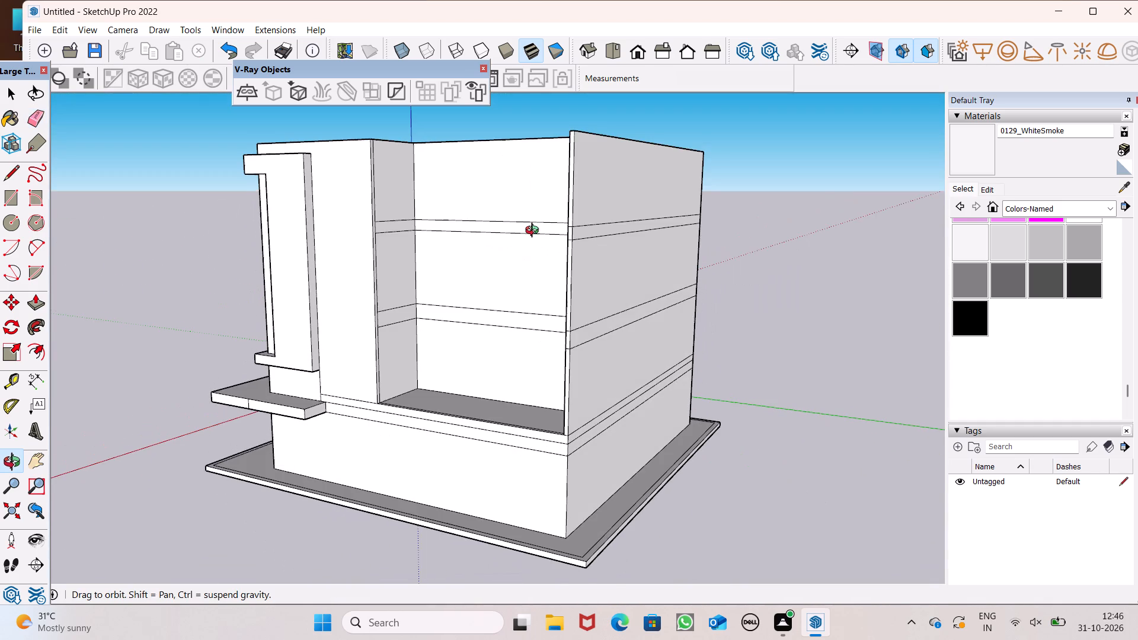
{"action": "middle_click_drag", "start_coordinate": [535, 232], "coordinate": [509, 292]}
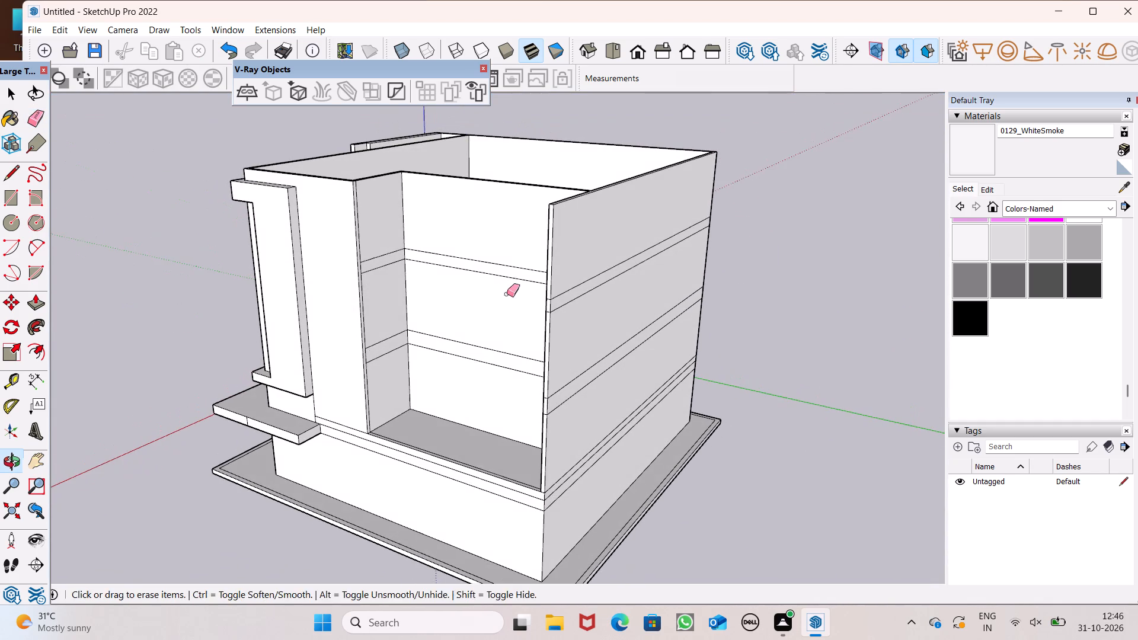
{"action": "left_click", "coordinate": [41, 308]}
{"action": "scroll", "coordinate": [512, 232], "scroll_direction": "down", "scroll_amount": 4}
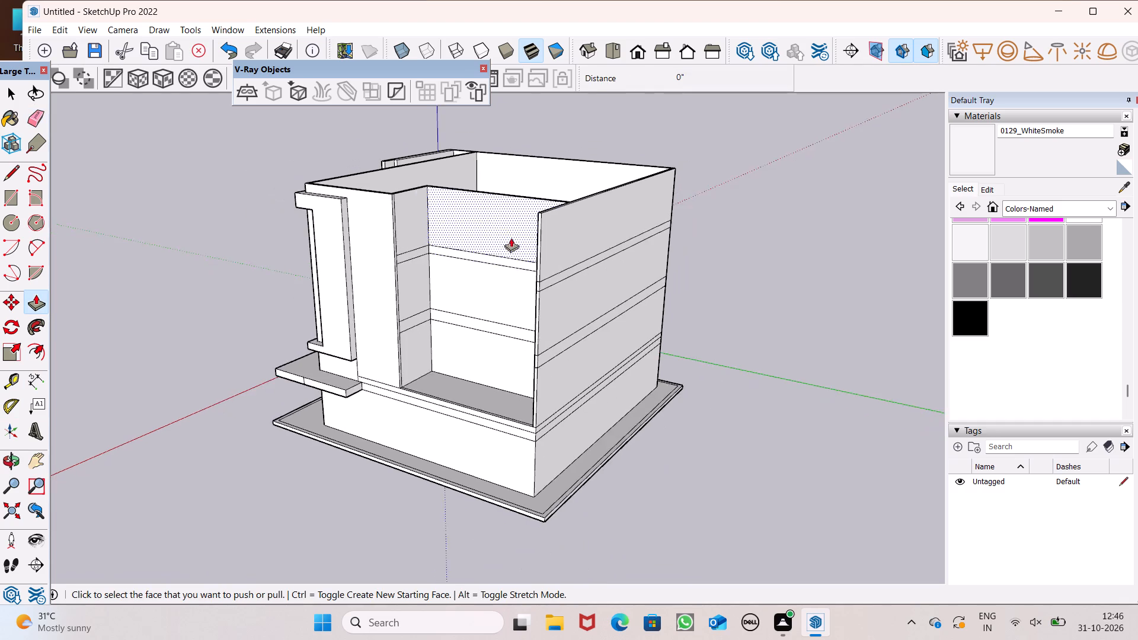
{"action": "middle_click_drag", "start_coordinate": [517, 297], "coordinate": [525, 353]}
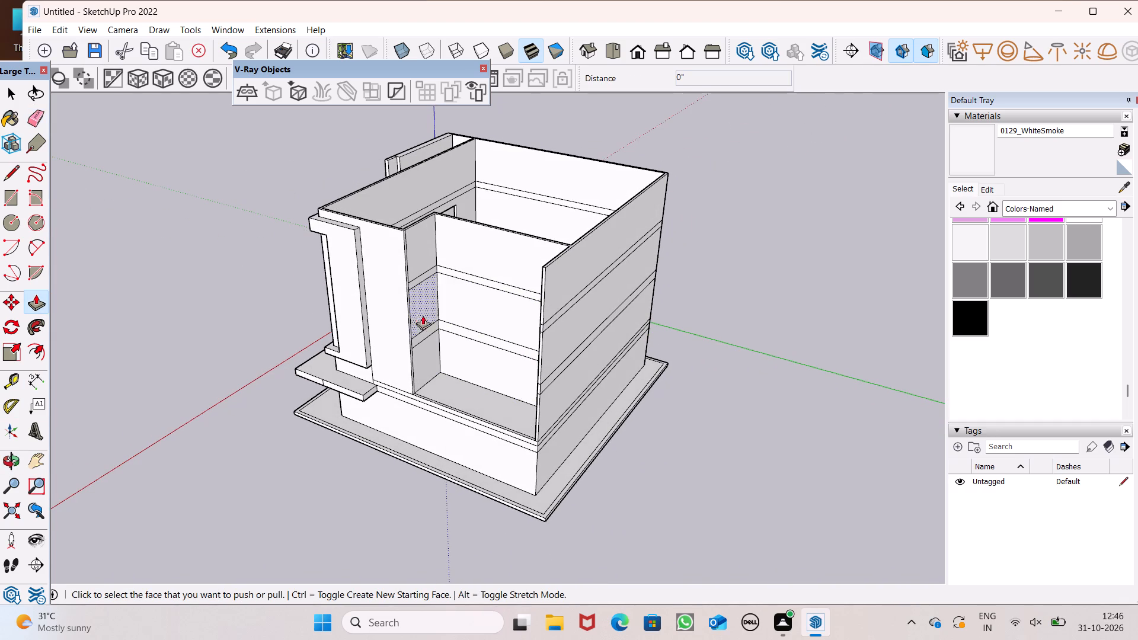
{"action": "middle_click_drag", "start_coordinate": [553, 344], "coordinate": [715, 386]}
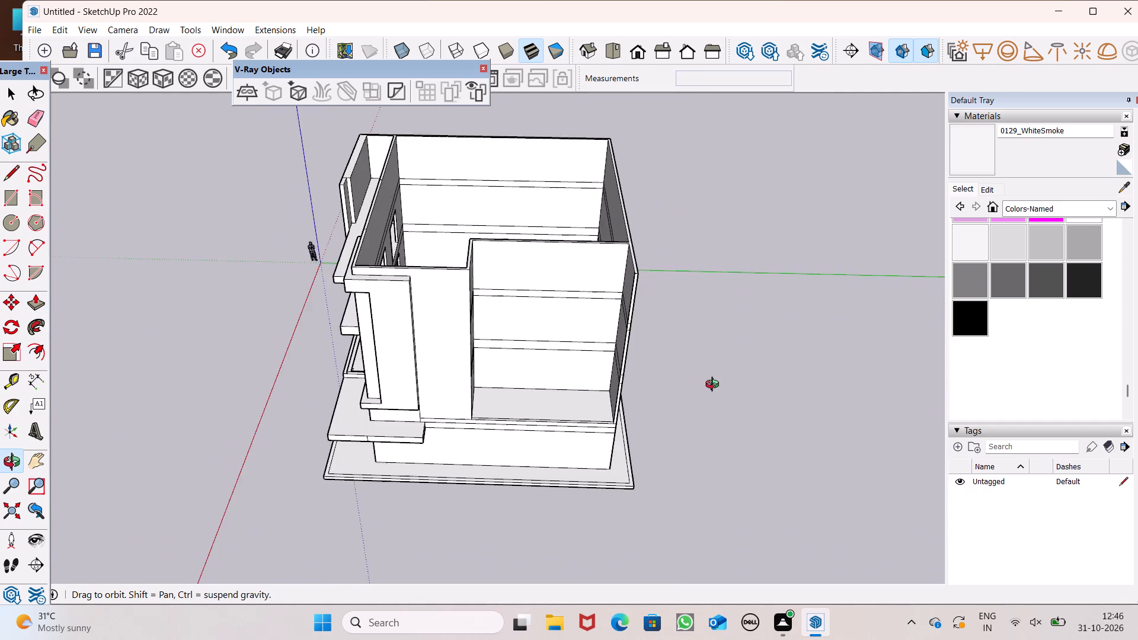
{"action": "middle_click_drag", "start_coordinate": [715, 386], "coordinate": [441, 336]}
{"action": "middle_click", "coordinate": [441, 336]}
{"action": "scroll", "coordinate": [416, 332], "scroll_direction": "up", "scroll_amount": 6}
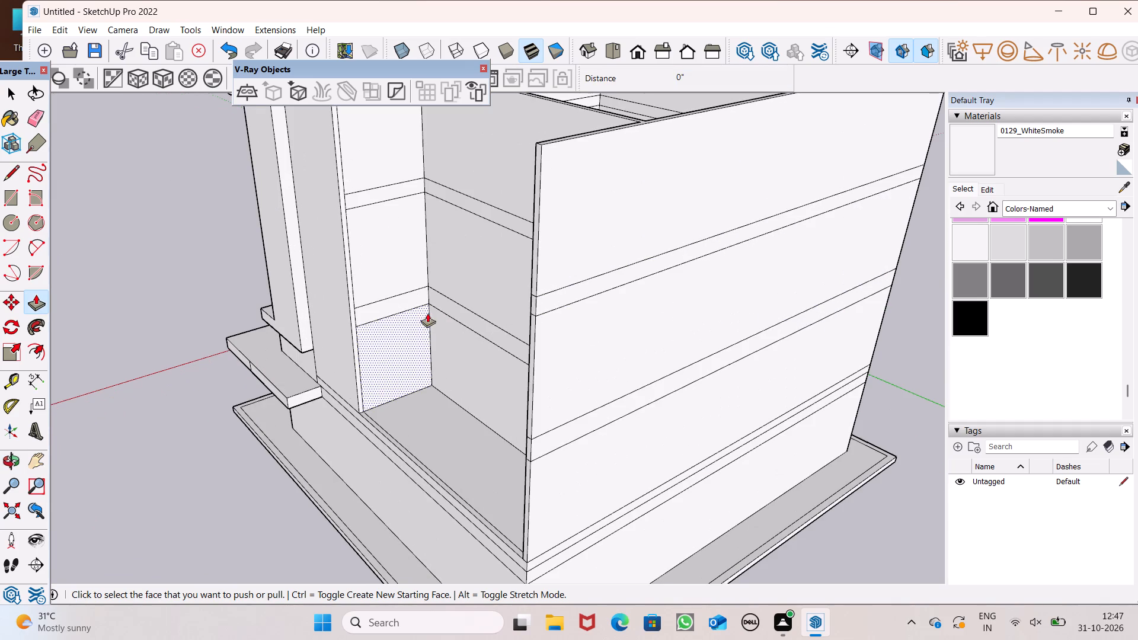
{"action": "middle_click_drag", "start_coordinate": [435, 319], "coordinate": [488, 302]}
{"action": "left_click_drag", "start_coordinate": [463, 296], "coordinate": [407, 315]}
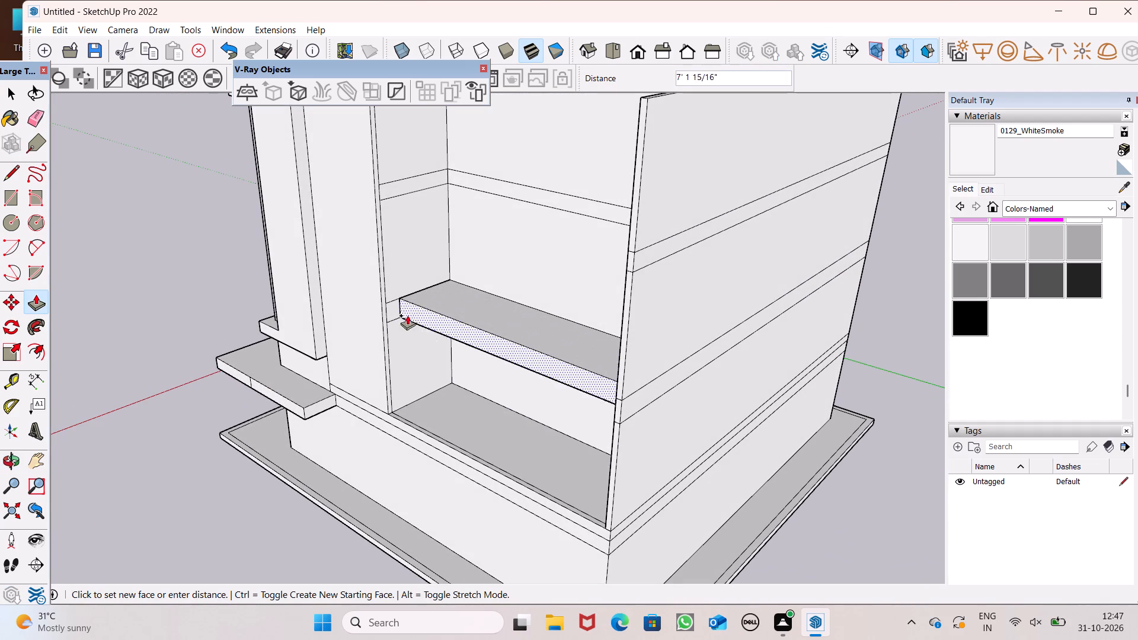
{"action": "left_click_drag", "start_coordinate": [407, 315], "coordinate": [382, 295]}
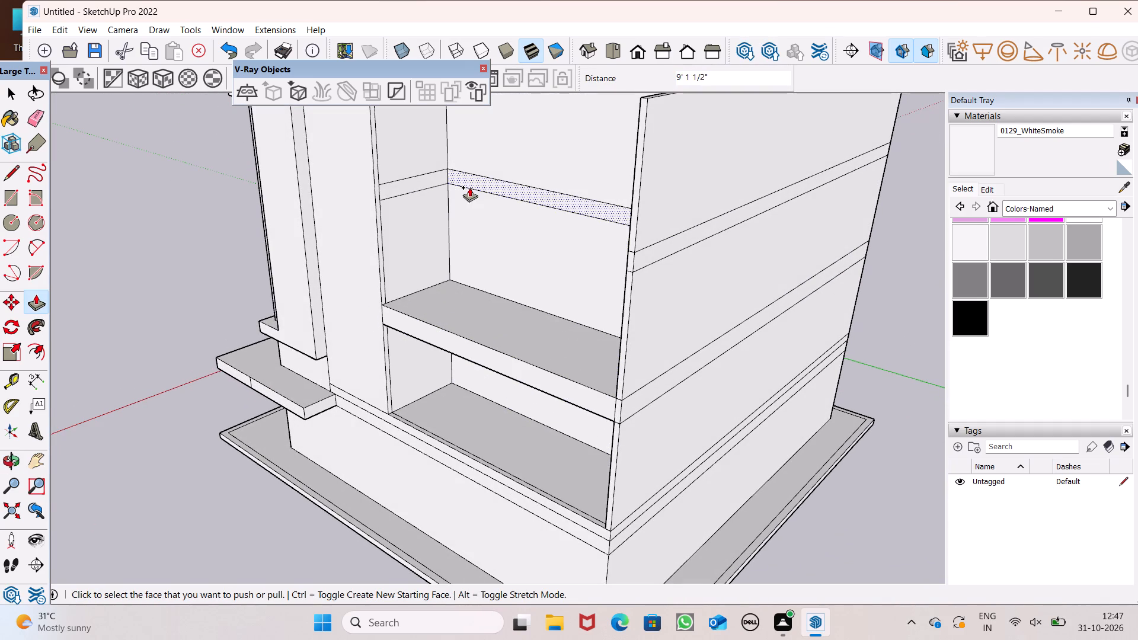
{"action": "left_click_drag", "start_coordinate": [469, 187], "coordinate": [372, 176]}
Examine the two new slabs in the recess, the base and the adjoining front facade from several angles.
{"action": "scroll", "coordinate": [370, 184], "scroll_direction": "down", "scroll_amount": 5}
{"action": "middle_click_drag", "start_coordinate": [480, 241], "coordinate": [520, 220]}
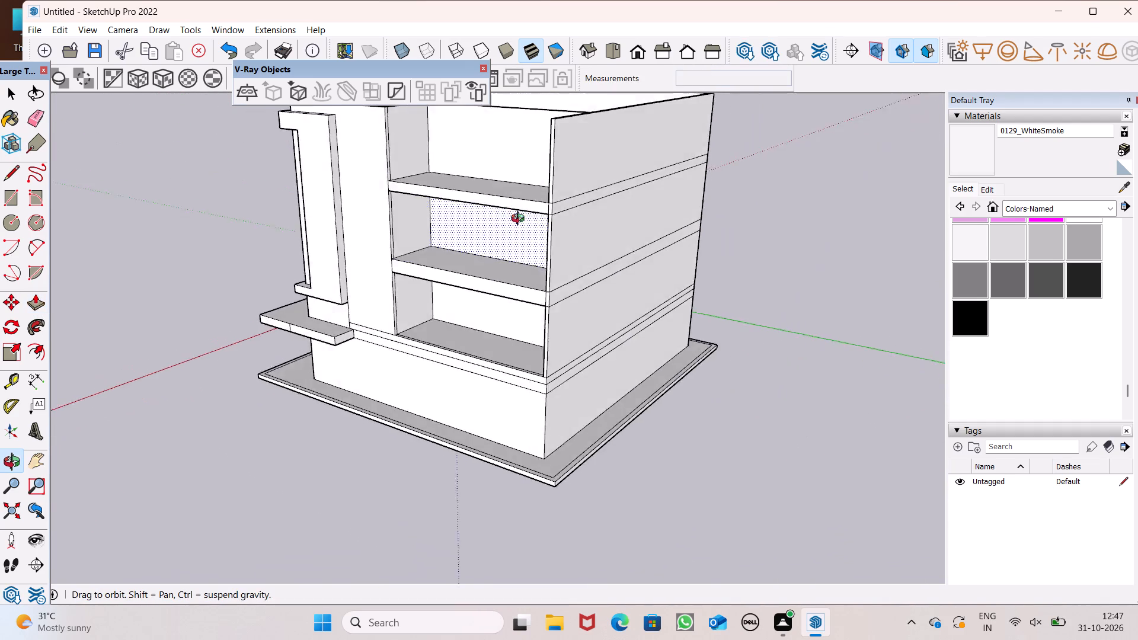
{"action": "middle_click_drag", "start_coordinate": [520, 220], "coordinate": [599, 254]}
{"action": "scroll", "coordinate": [369, 219], "scroll_direction": "up", "scroll_amount": 8}
{"action": "scroll", "coordinate": [367, 217], "scroll_direction": "down", "scroll_amount": 6}
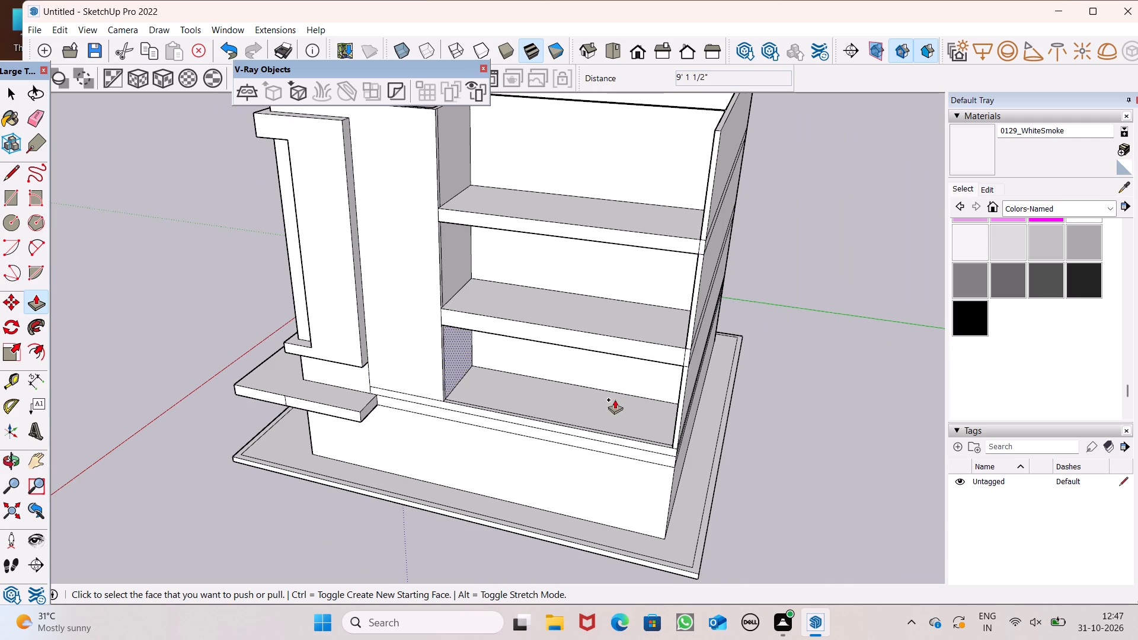
{"action": "scroll", "coordinate": [615, 399], "scroll_direction": "down", "scroll_amount": 1}
{"action": "middle_click_drag", "start_coordinate": [701, 390], "coordinate": [781, 286]}
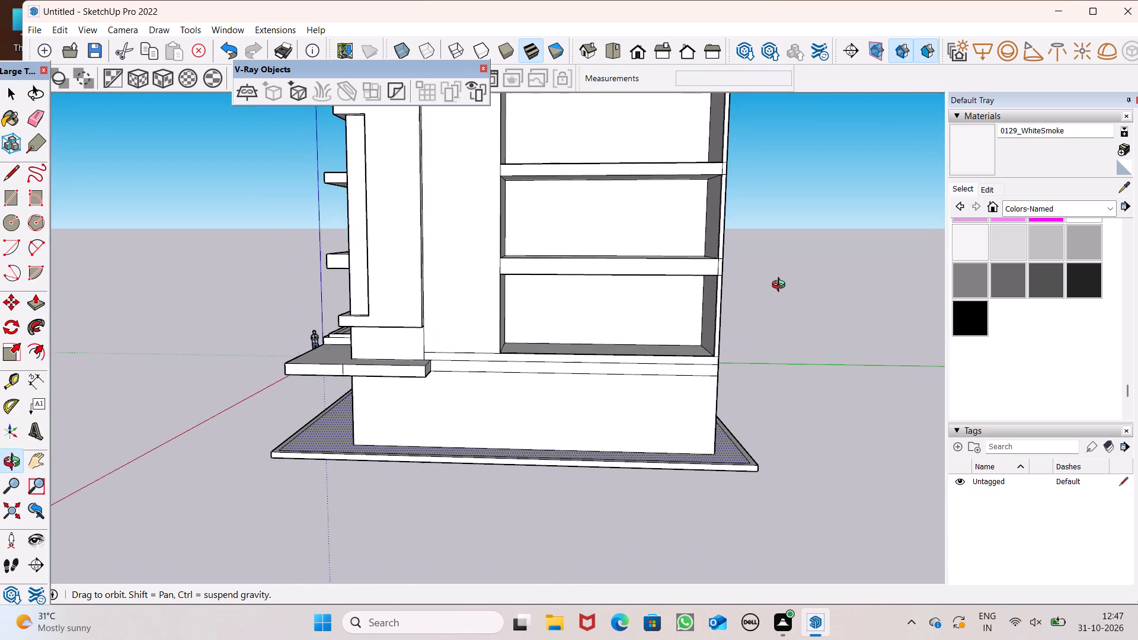
{"action": "middle_click_drag", "start_coordinate": [781, 286], "coordinate": [706, 285]}
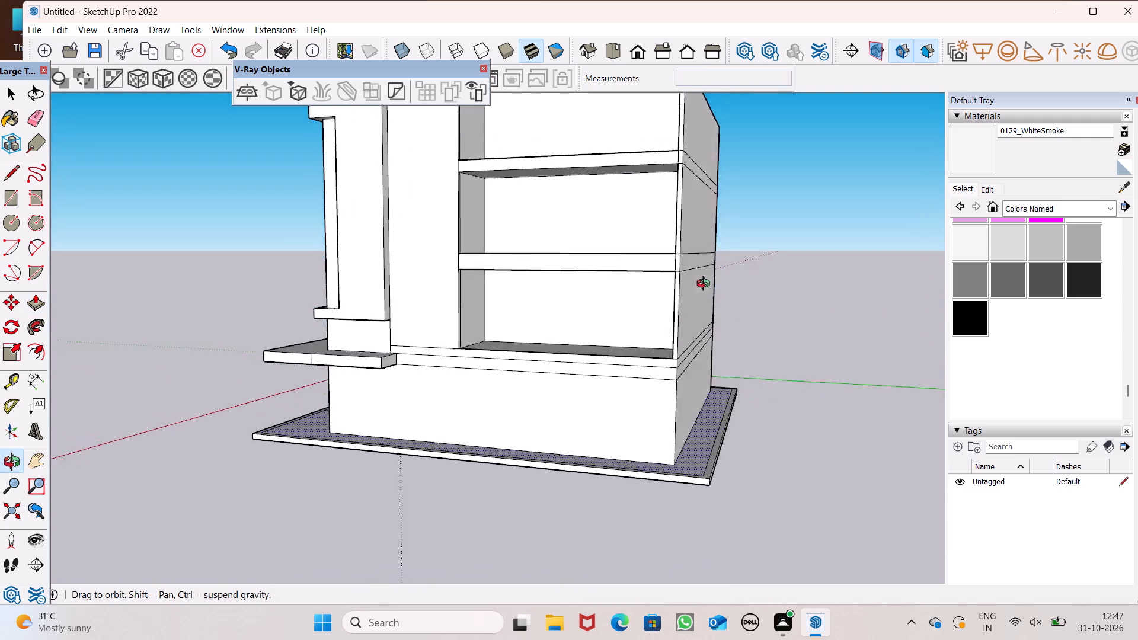
{"action": "middle_click_drag", "start_coordinate": [706, 285], "coordinate": [993, 362]}
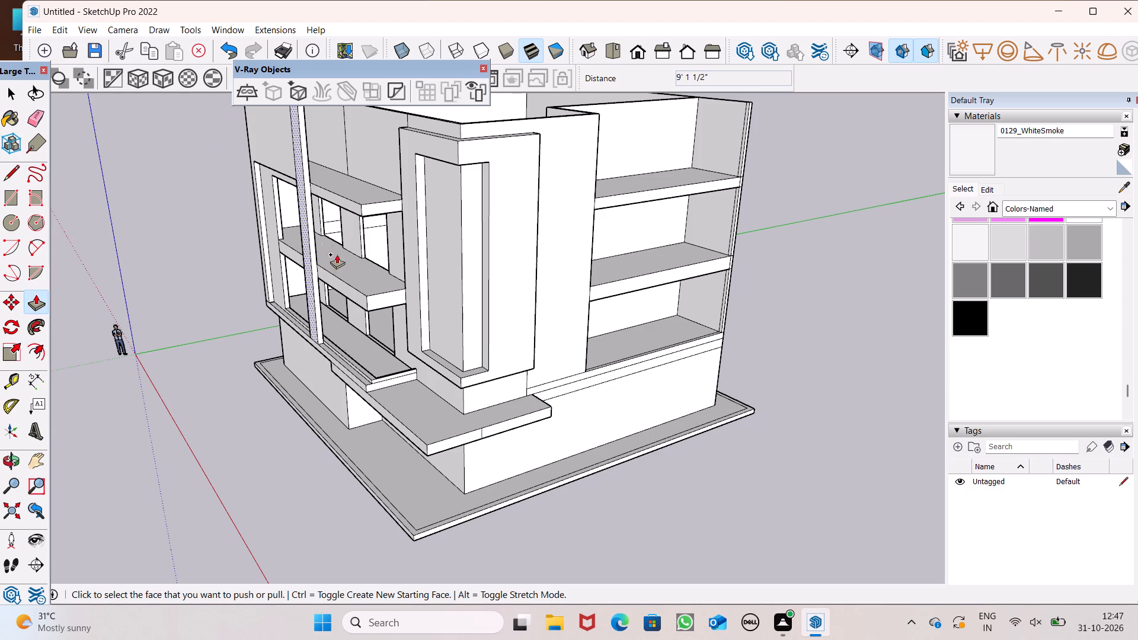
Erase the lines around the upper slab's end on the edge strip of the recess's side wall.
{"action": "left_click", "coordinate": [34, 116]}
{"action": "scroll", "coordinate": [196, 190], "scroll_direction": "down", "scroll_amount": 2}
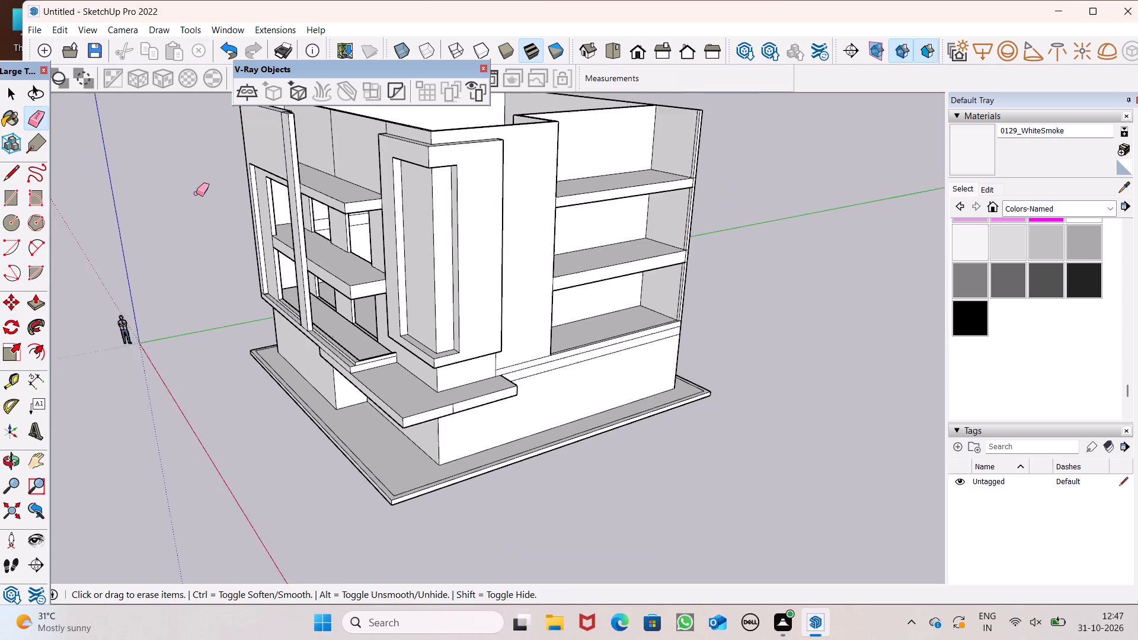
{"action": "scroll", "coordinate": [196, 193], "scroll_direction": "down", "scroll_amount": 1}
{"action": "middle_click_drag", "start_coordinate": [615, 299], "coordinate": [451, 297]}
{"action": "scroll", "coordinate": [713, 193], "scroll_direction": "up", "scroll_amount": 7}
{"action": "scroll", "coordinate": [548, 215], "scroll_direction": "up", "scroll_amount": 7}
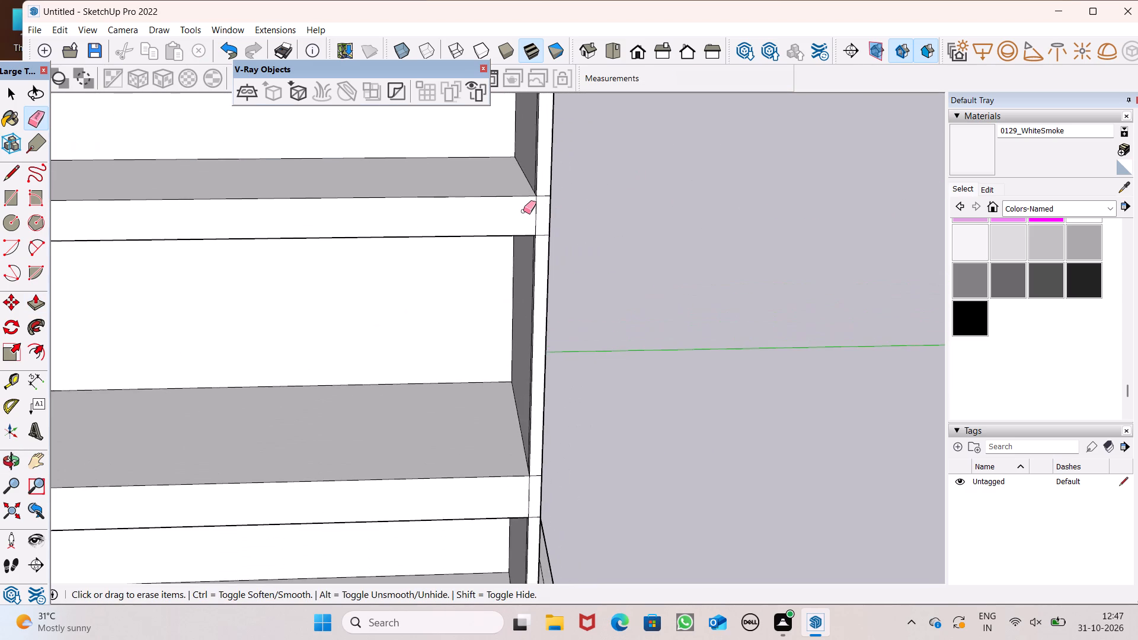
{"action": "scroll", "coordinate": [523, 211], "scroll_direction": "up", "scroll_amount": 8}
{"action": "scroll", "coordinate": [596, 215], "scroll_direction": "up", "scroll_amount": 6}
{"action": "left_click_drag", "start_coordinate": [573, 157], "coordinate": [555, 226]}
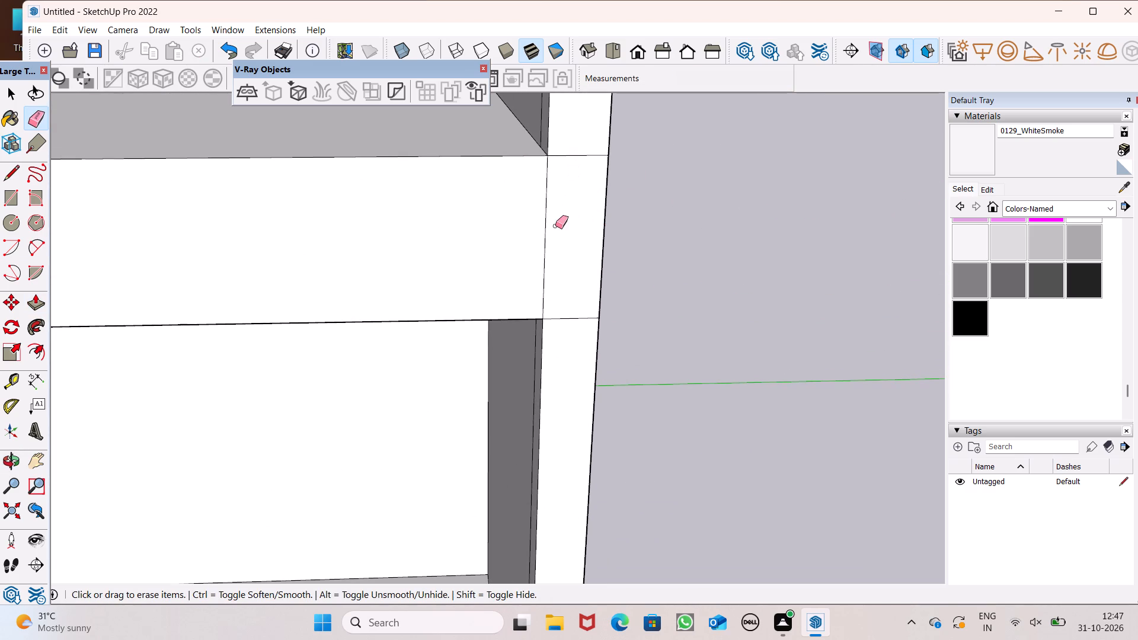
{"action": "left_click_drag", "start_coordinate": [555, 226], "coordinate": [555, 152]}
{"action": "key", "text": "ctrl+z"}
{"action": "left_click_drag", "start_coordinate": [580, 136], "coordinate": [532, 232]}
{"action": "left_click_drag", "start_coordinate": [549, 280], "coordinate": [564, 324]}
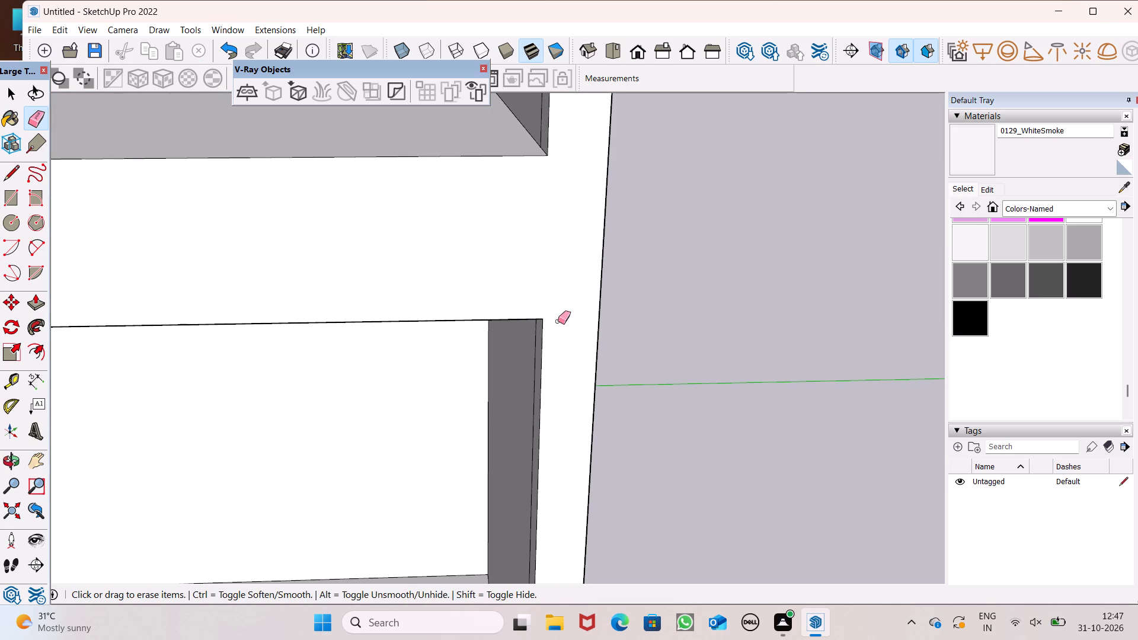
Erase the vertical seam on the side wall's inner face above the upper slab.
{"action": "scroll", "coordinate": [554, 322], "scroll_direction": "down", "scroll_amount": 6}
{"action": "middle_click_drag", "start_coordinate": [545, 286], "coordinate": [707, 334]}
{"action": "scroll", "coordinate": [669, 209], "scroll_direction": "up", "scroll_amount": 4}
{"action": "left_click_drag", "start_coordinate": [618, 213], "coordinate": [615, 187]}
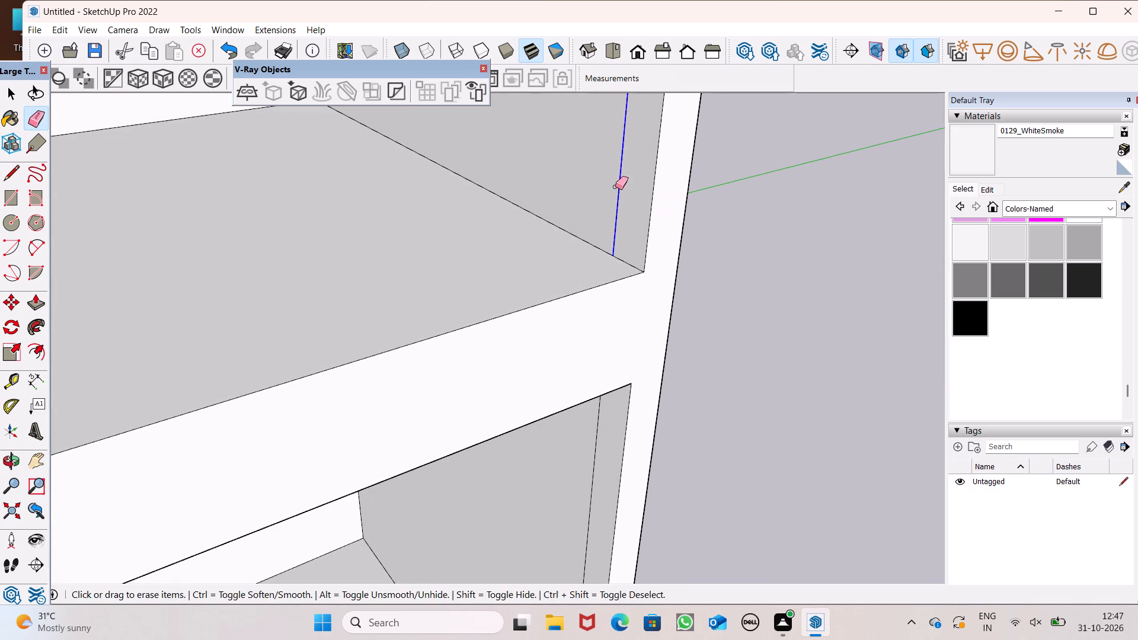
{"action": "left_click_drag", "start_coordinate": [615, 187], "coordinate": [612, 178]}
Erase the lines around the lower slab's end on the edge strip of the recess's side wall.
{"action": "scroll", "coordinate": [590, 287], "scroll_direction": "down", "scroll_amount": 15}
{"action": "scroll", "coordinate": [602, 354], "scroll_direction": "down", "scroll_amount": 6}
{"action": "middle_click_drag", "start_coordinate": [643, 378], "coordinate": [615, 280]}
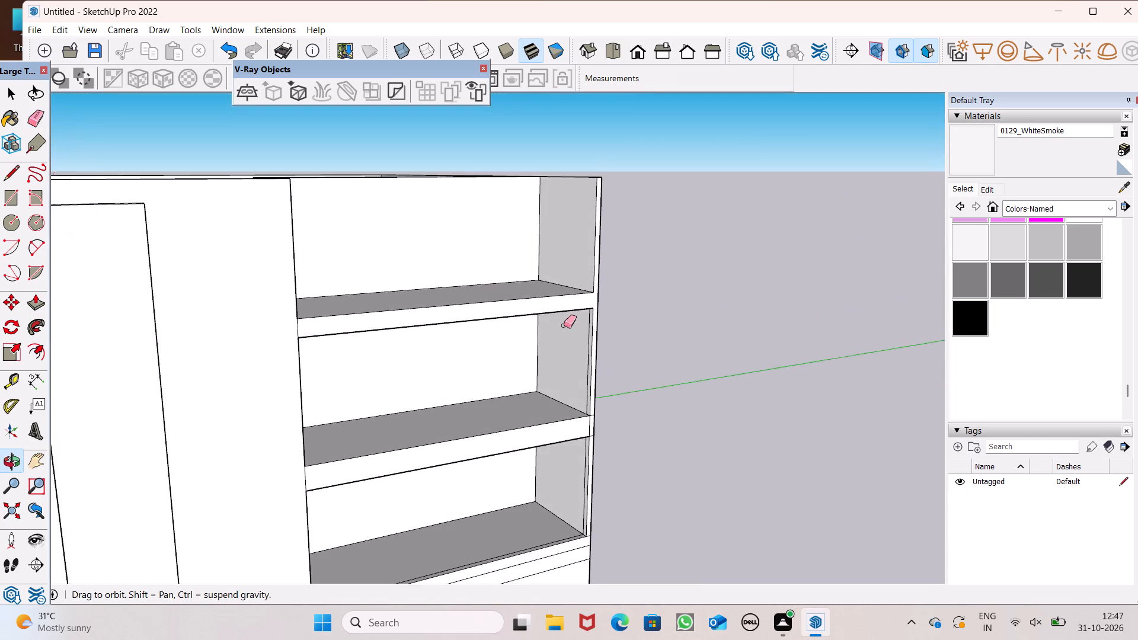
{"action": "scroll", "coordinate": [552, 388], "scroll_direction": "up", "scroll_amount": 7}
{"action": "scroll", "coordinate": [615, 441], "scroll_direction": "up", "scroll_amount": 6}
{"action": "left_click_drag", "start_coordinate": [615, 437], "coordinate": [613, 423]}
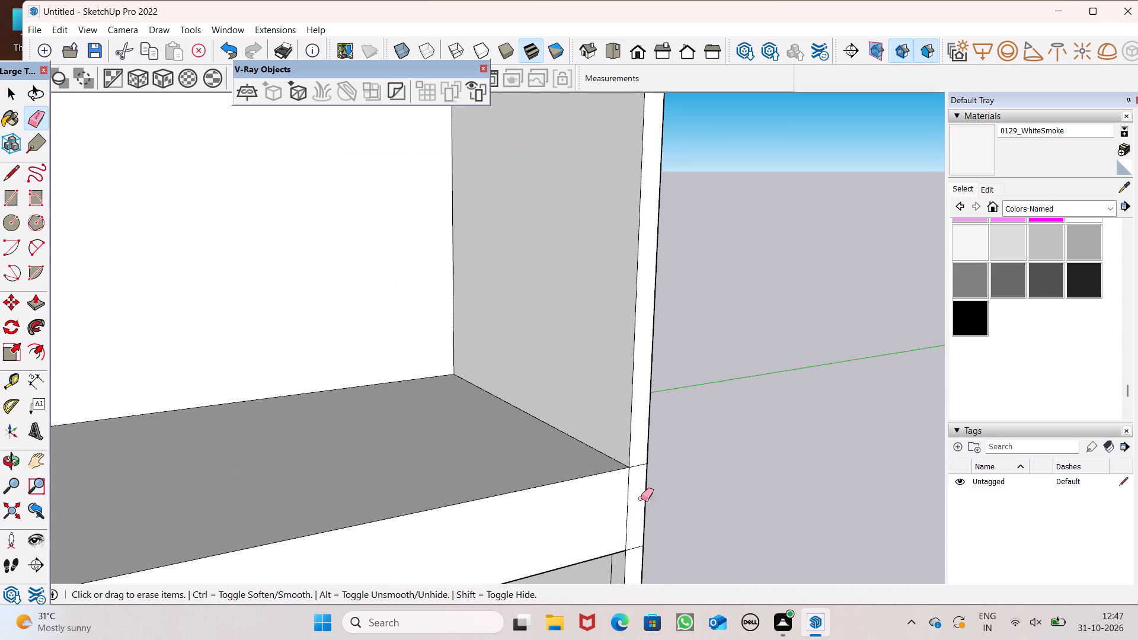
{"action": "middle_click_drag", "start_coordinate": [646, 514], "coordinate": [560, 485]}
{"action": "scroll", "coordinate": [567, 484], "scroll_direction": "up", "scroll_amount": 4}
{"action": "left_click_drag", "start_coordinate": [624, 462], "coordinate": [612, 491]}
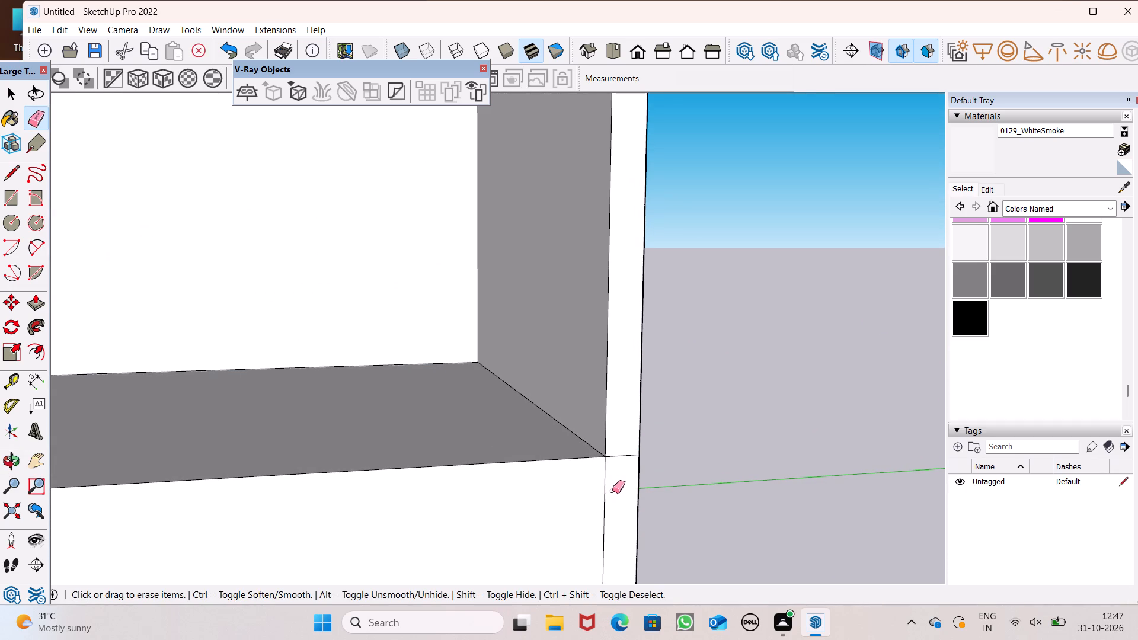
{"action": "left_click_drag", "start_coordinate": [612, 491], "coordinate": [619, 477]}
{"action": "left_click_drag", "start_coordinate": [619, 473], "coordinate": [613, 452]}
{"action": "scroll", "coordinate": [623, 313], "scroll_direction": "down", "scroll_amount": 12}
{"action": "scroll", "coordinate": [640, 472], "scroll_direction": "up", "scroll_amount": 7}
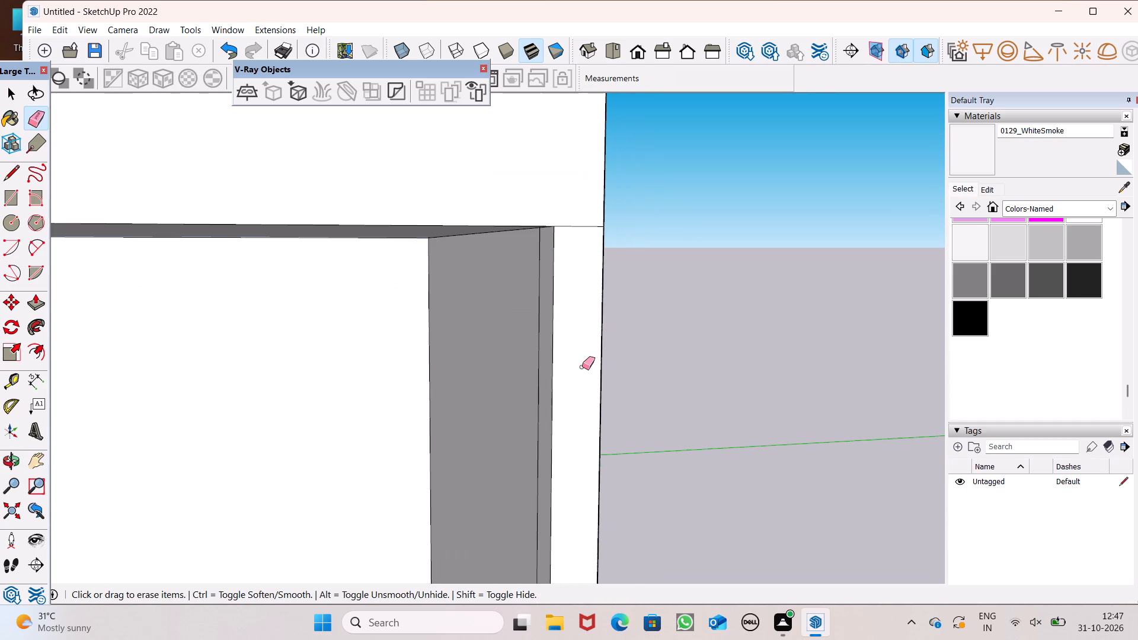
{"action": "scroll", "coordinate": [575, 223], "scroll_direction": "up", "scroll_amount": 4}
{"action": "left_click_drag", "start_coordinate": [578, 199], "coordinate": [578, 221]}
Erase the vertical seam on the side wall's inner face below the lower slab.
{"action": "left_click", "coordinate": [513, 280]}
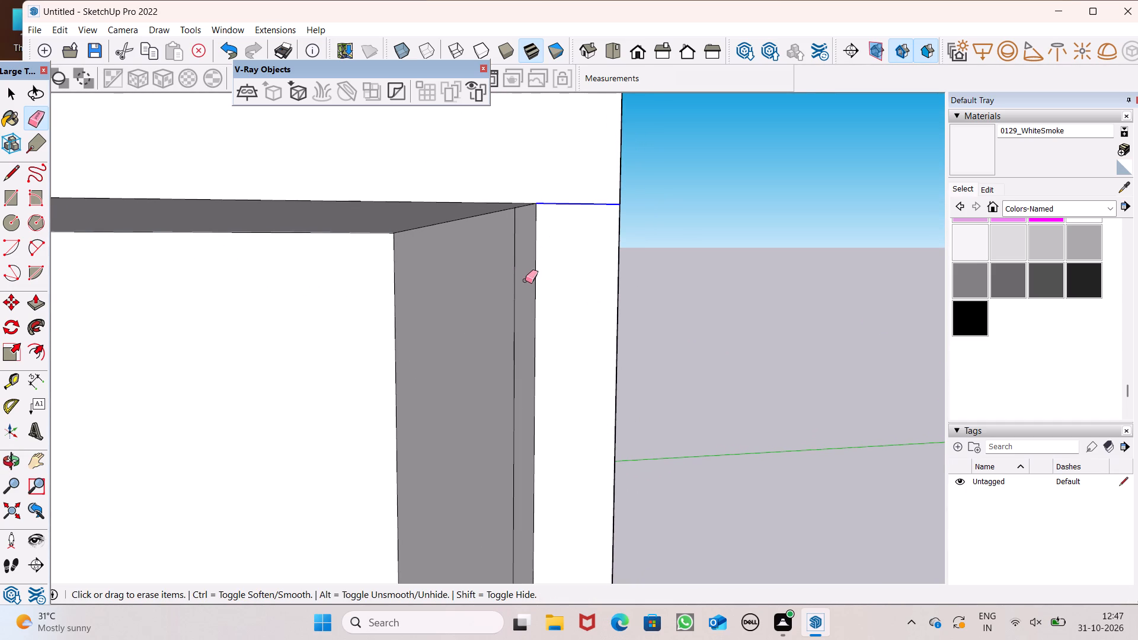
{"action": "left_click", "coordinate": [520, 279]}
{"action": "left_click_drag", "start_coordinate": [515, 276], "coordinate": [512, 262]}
Examine the recess slabs, side wall and outer wall of the building from several angles.
{"action": "scroll", "coordinate": [539, 293], "scroll_direction": "down", "scroll_amount": 13}
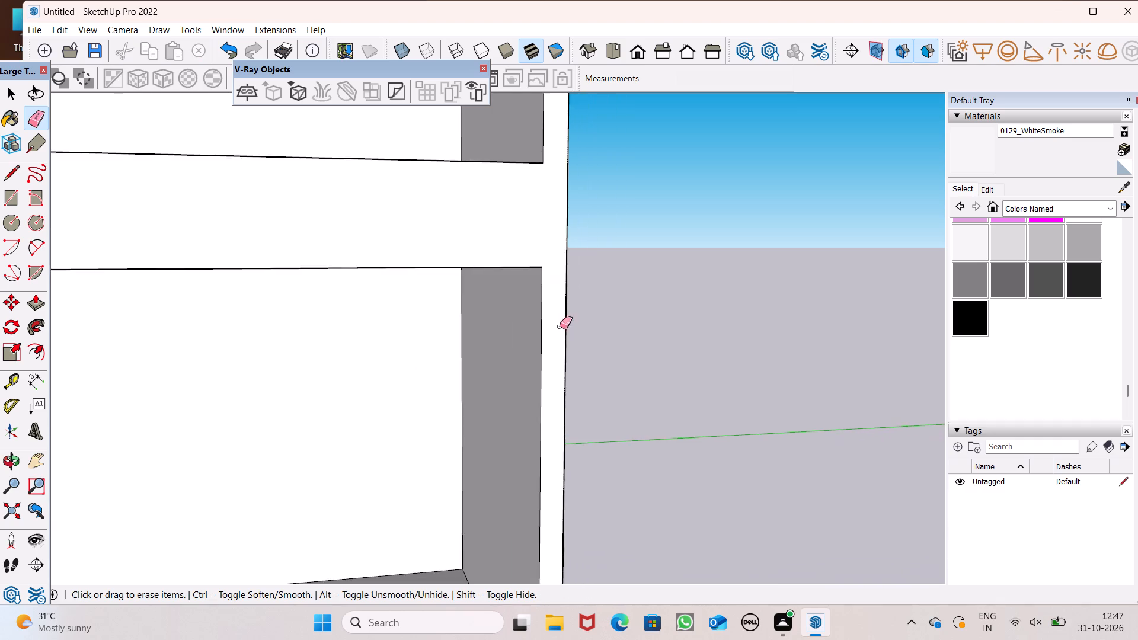
{"action": "middle_click_drag", "start_coordinate": [613, 360], "coordinate": [713, 393]}
{"action": "scroll", "coordinate": [612, 252], "scroll_direction": "down", "scroll_amount": 7}
{"action": "scroll", "coordinate": [603, 304], "scroll_direction": "down", "scroll_amount": 10}
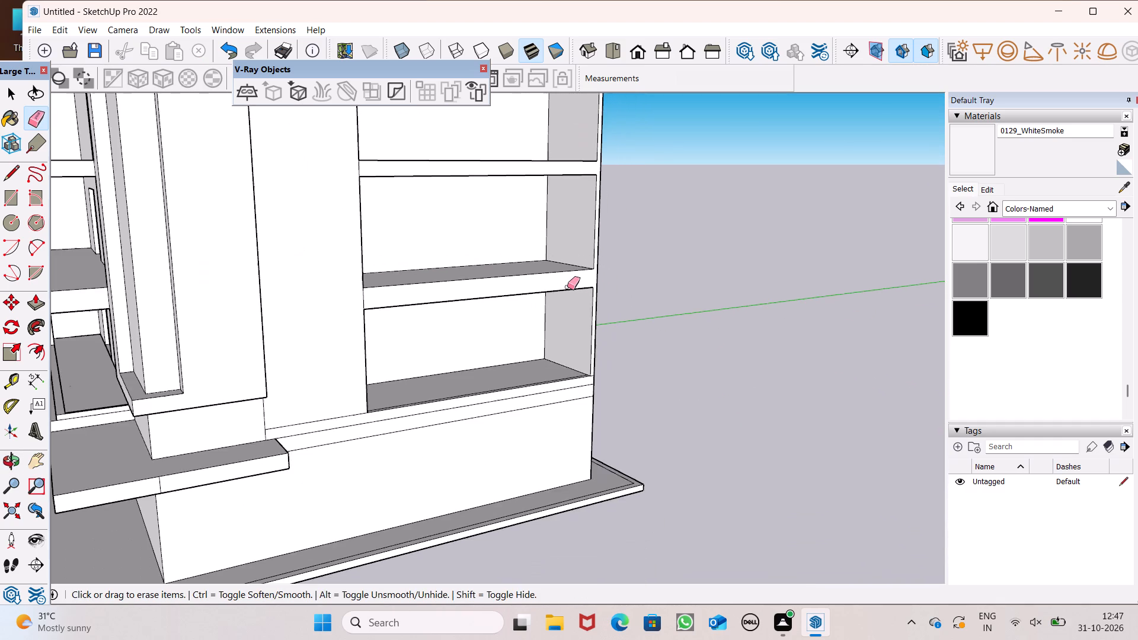
{"action": "scroll", "coordinate": [567, 287], "scroll_direction": "down", "scroll_amount": 8}
{"action": "middle_click_drag", "start_coordinate": [568, 373], "coordinate": [533, 396]}
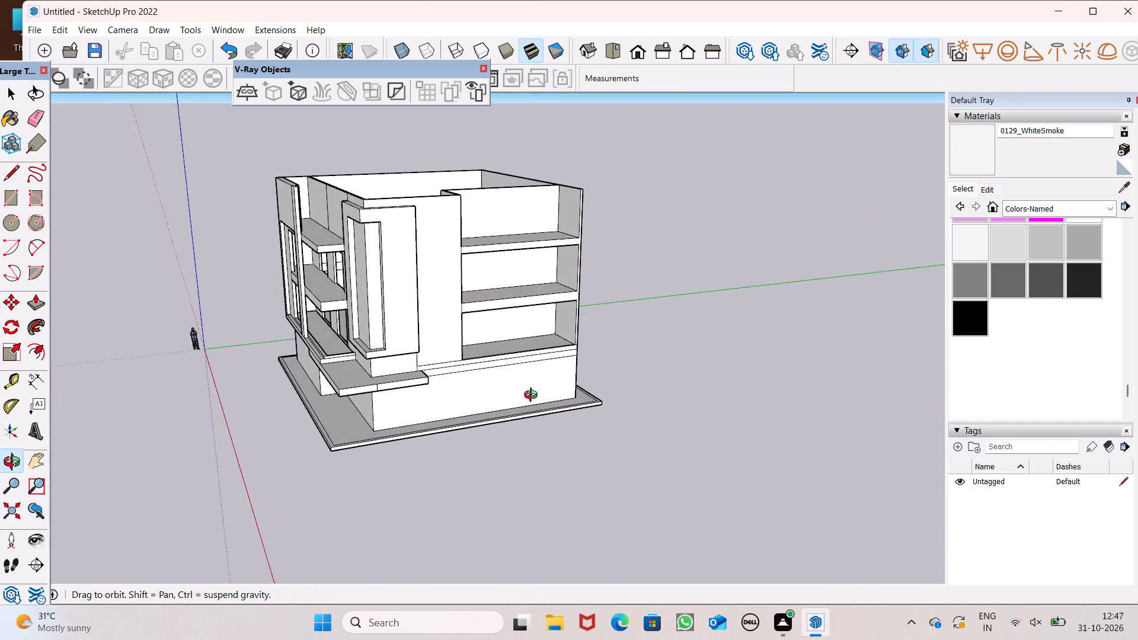
{"action": "middle_click_drag", "start_coordinate": [533, 396], "coordinate": [288, 456]}
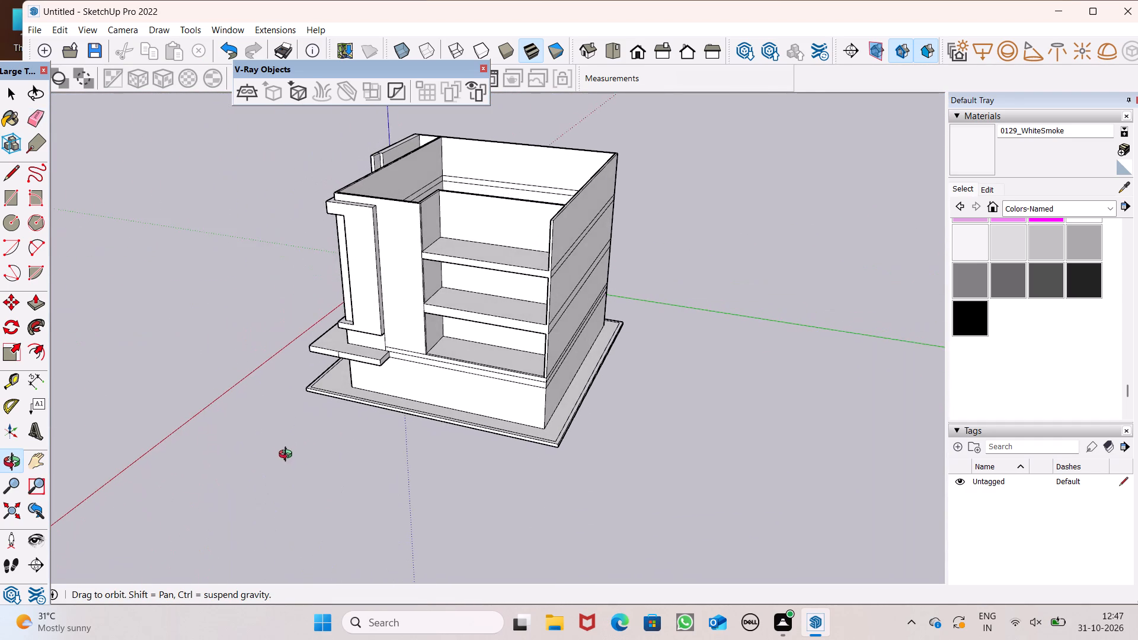
{"action": "middle_click_drag", "start_coordinate": [288, 456], "coordinate": [270, 485]}
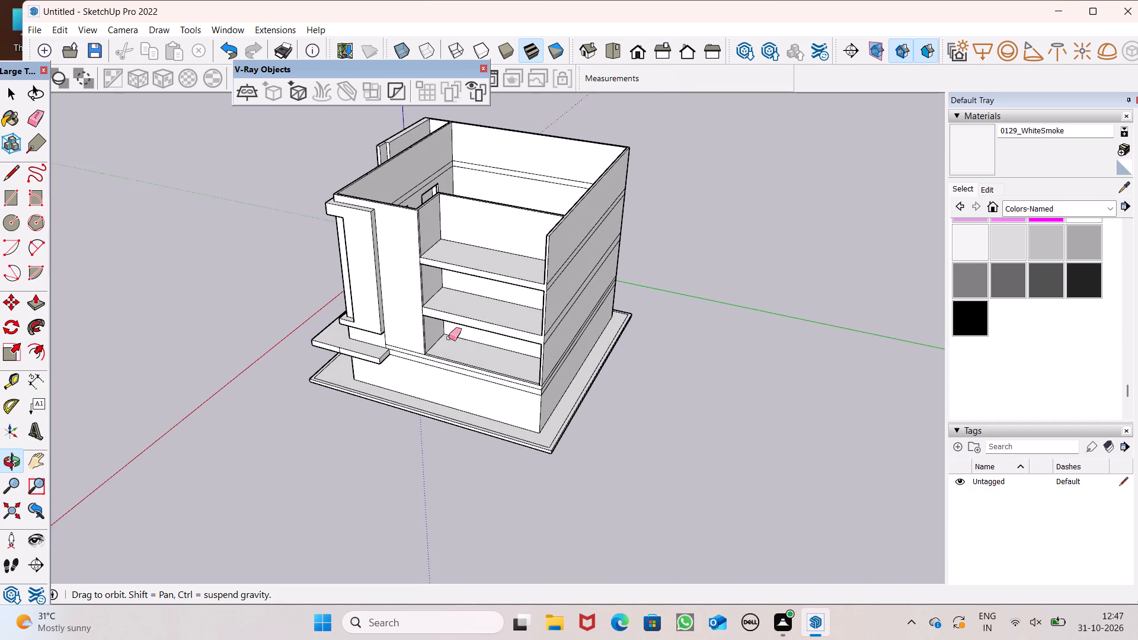
{"action": "middle_click_drag", "start_coordinate": [458, 320], "coordinate": [437, 361]}
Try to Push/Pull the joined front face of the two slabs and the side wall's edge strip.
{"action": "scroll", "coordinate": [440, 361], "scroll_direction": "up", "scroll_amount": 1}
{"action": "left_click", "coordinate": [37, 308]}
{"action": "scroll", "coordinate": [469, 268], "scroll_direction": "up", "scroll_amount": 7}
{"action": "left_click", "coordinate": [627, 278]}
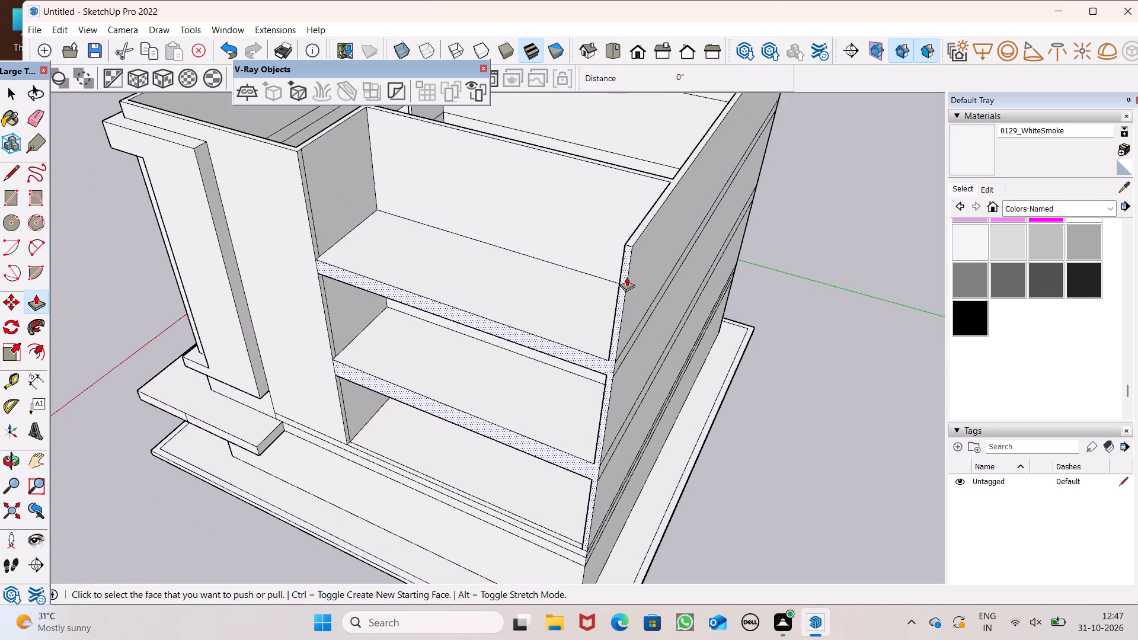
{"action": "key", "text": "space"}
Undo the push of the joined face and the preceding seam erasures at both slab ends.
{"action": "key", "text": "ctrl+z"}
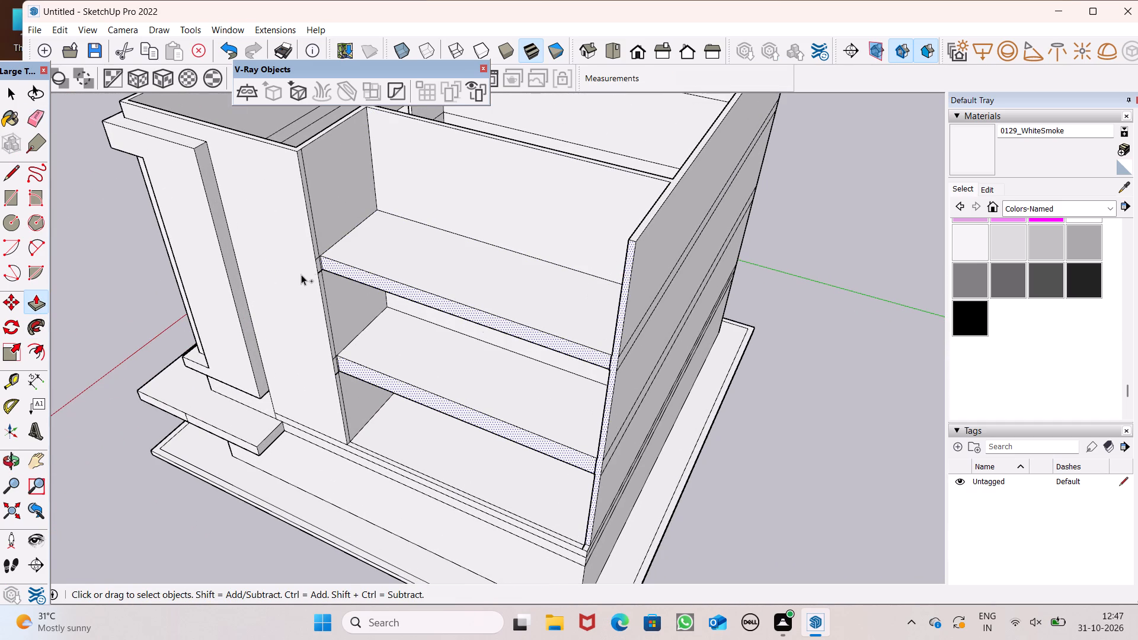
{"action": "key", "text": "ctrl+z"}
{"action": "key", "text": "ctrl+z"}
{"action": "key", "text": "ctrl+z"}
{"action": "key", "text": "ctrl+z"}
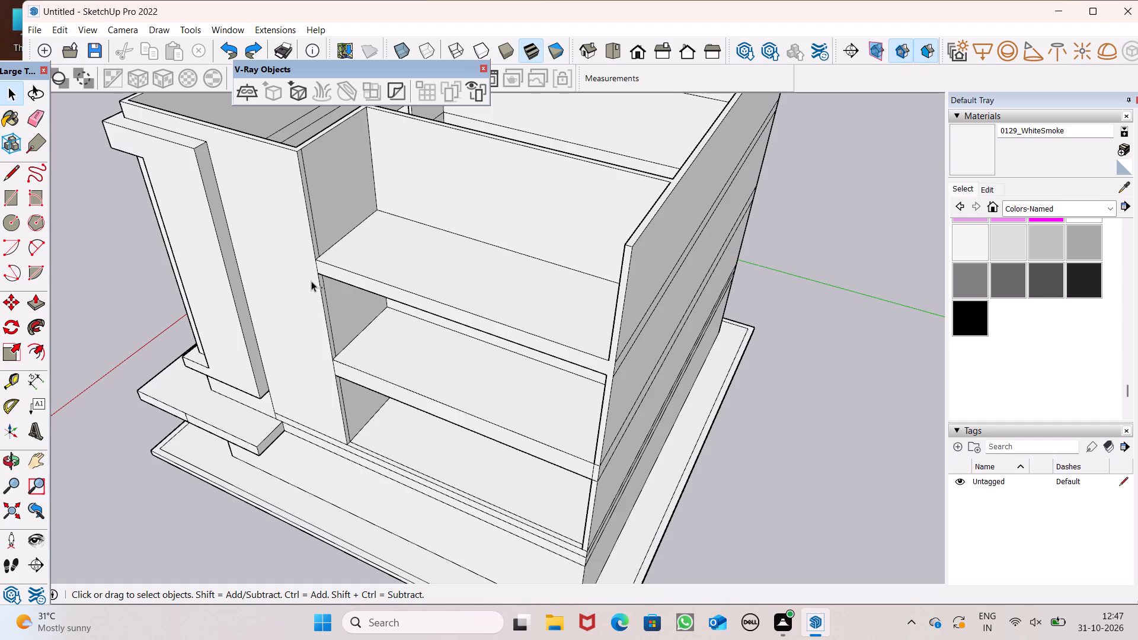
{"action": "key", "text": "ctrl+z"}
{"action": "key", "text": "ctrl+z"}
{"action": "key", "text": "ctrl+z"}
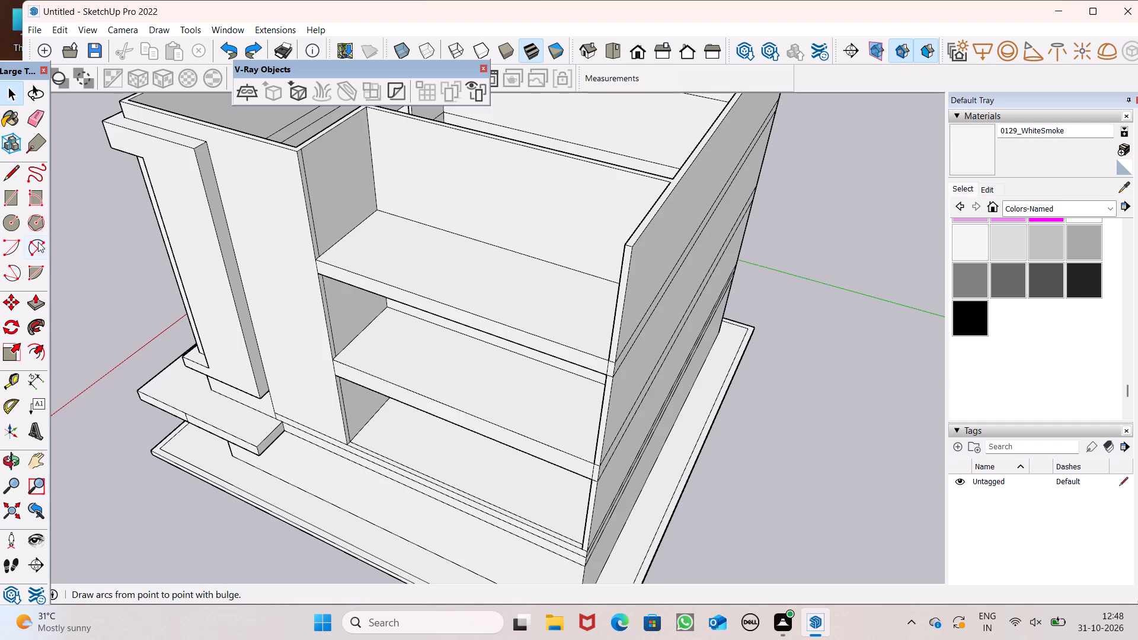
Erase the short lines crossing the side wall's edge strip at both slabs, keeping the seams between slabs and strip.
{"action": "left_click", "coordinate": [37, 124]}
{"action": "scroll", "coordinate": [679, 354], "scroll_direction": "up", "scroll_amount": 6}
{"action": "scroll", "coordinate": [660, 304], "scroll_direction": "up", "scroll_amount": 3}
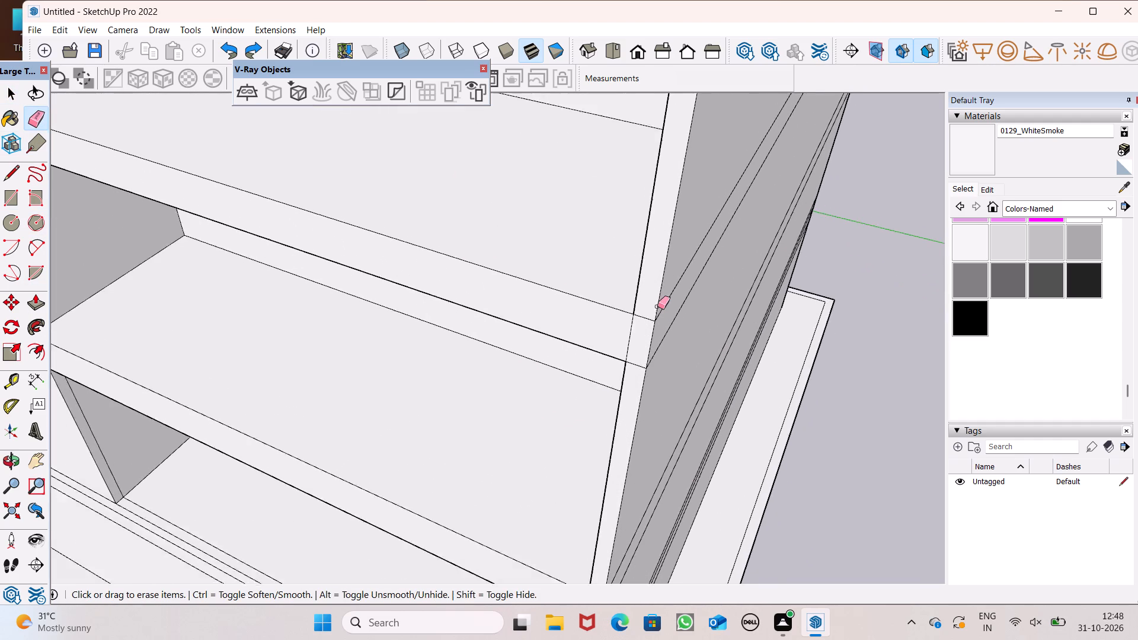
{"action": "scroll", "coordinate": [657, 306], "scroll_direction": "up", "scroll_amount": 2}
{"action": "left_click_drag", "start_coordinate": [644, 319], "coordinate": [626, 383]}
{"action": "scroll", "coordinate": [640, 250], "scroll_direction": "down", "scroll_amount": 8}
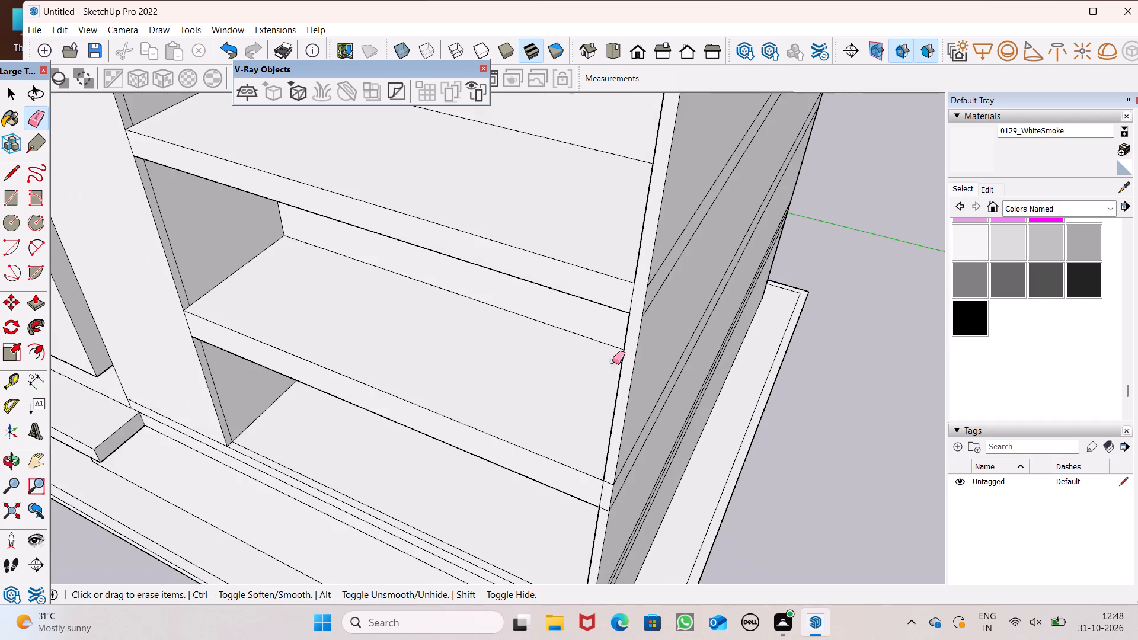
{"action": "scroll", "coordinate": [597, 507], "scroll_direction": "up", "scroll_amount": 6}
{"action": "left_click_drag", "start_coordinate": [624, 443], "coordinate": [610, 505]}
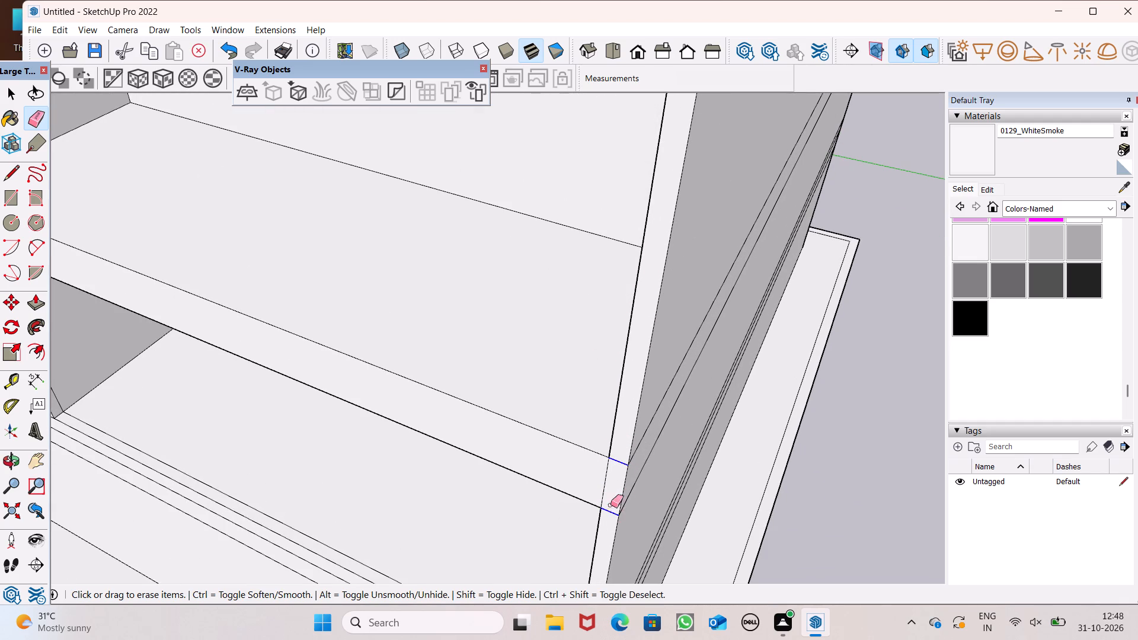
{"action": "left_click_drag", "start_coordinate": [610, 505], "coordinate": [612, 494]}
Push/Pull the side wall's edge strip back 8' 7 1/2" towards the recess's back wall, leaving both slabs projecting.
{"action": "scroll", "coordinate": [656, 348], "scroll_direction": "down", "scroll_amount": 6}
{"action": "middle_click_drag", "start_coordinate": [653, 391], "coordinate": [763, 468]}
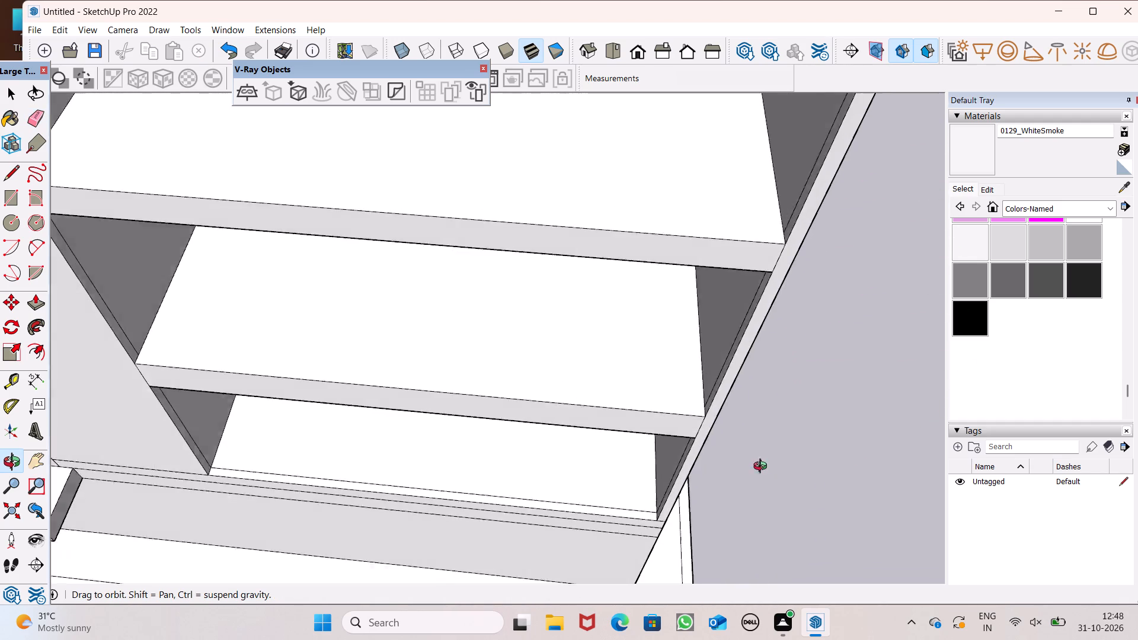
{"action": "middle_click_drag", "start_coordinate": [763, 468], "coordinate": [751, 460]}
{"action": "left_click", "coordinate": [27, 302]}
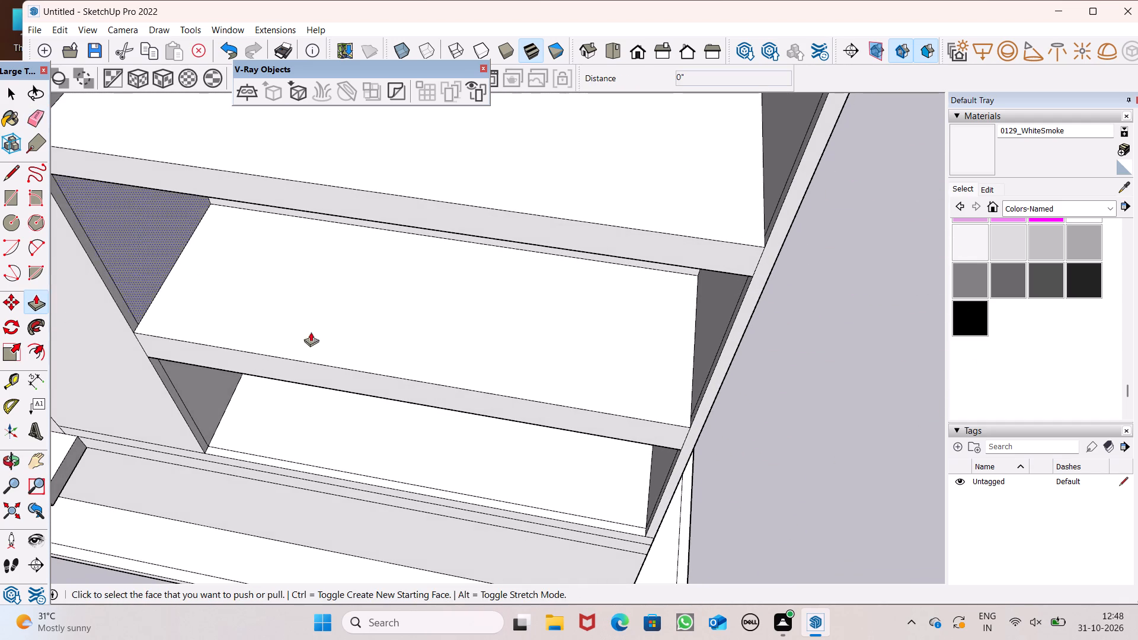
{"action": "scroll", "coordinate": [686, 363], "scroll_direction": "down", "scroll_amount": 5}
{"action": "middle_click_drag", "start_coordinate": [704, 376], "coordinate": [658, 399]}
{"action": "scroll", "coordinate": [656, 399], "scroll_direction": "up", "scroll_amount": 1}
{"action": "scroll", "coordinate": [743, 244], "scroll_direction": "down", "scroll_amount": 6}
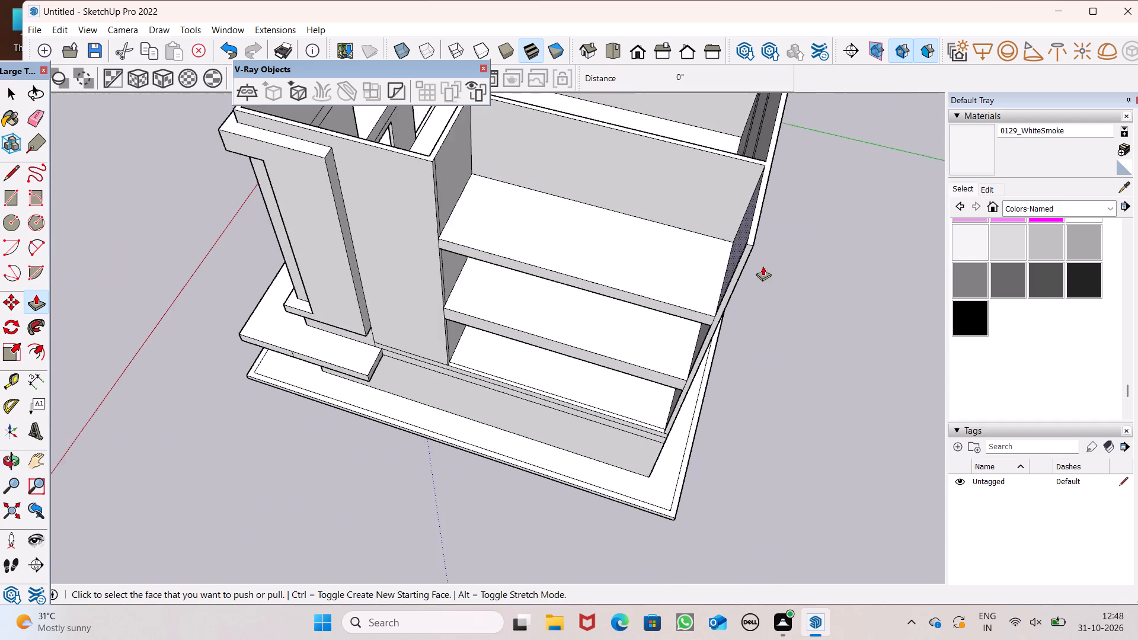
{"action": "scroll", "coordinate": [765, 265], "scroll_direction": "up", "scroll_amount": 4}
{"action": "scroll", "coordinate": [720, 260], "scroll_direction": "down", "scroll_amount": 6}
{"action": "scroll", "coordinate": [816, 157], "scroll_direction": "up", "scroll_amount": 5}
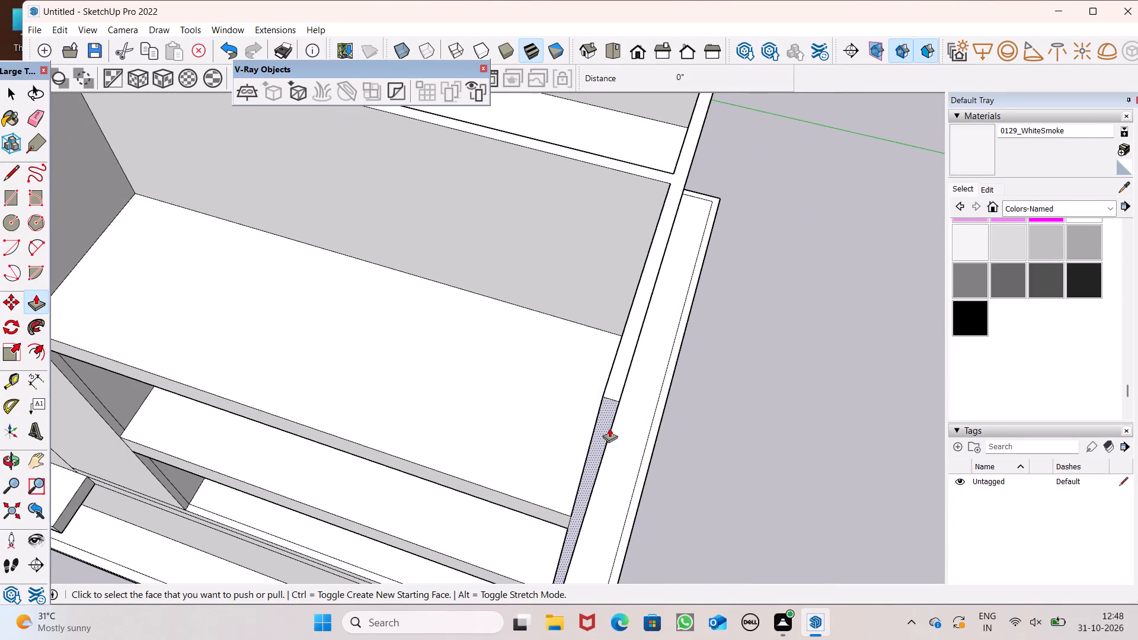
{"action": "left_click_drag", "start_coordinate": [610, 428], "coordinate": [625, 344]}
{"action": "left_click_drag", "start_coordinate": [617, 391], "coordinate": [648, 226]}
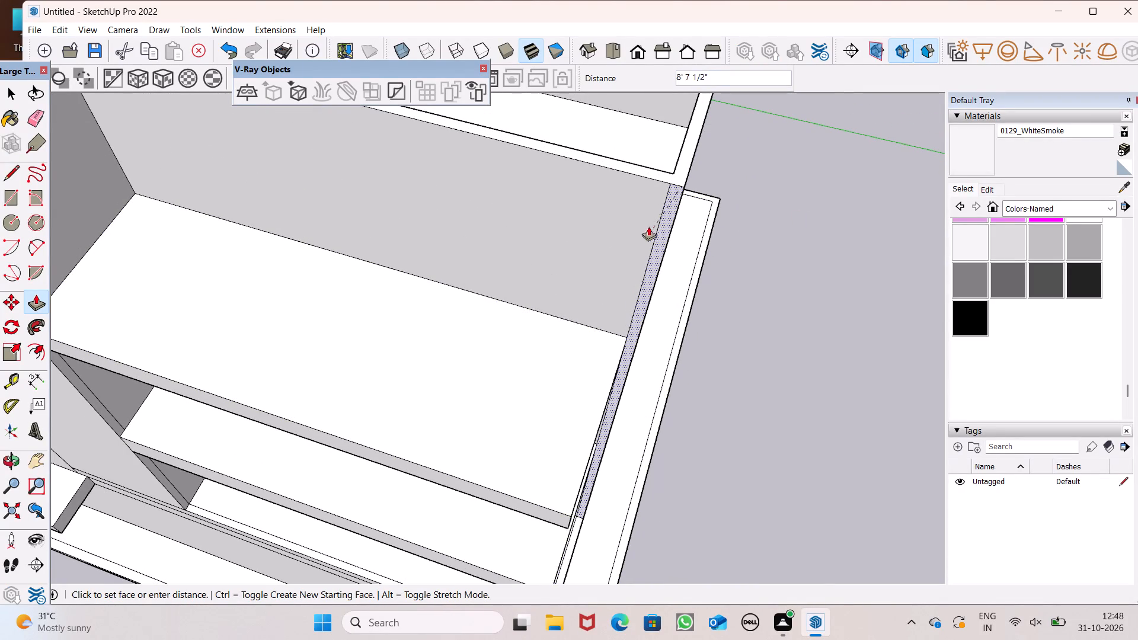
{"action": "left_click_drag", "start_coordinate": [648, 226], "coordinate": [655, 172]}
Examine the projecting slabs, the open corner and the front facade from several angles.
{"action": "scroll", "coordinate": [631, 227], "scroll_direction": "down", "scroll_amount": 5}
{"action": "middle_click_drag", "start_coordinate": [664, 309], "coordinate": [571, 178]}
{"action": "scroll", "coordinate": [571, 178], "scroll_direction": "up", "scroll_amount": 1}
{"action": "scroll", "coordinate": [575, 274], "scroll_direction": "down", "scroll_amount": 4}
{"action": "middle_click_drag", "start_coordinate": [601, 364], "coordinate": [776, 286]}
{"action": "scroll", "coordinate": [779, 313], "scroll_direction": "down", "scroll_amount": 3}
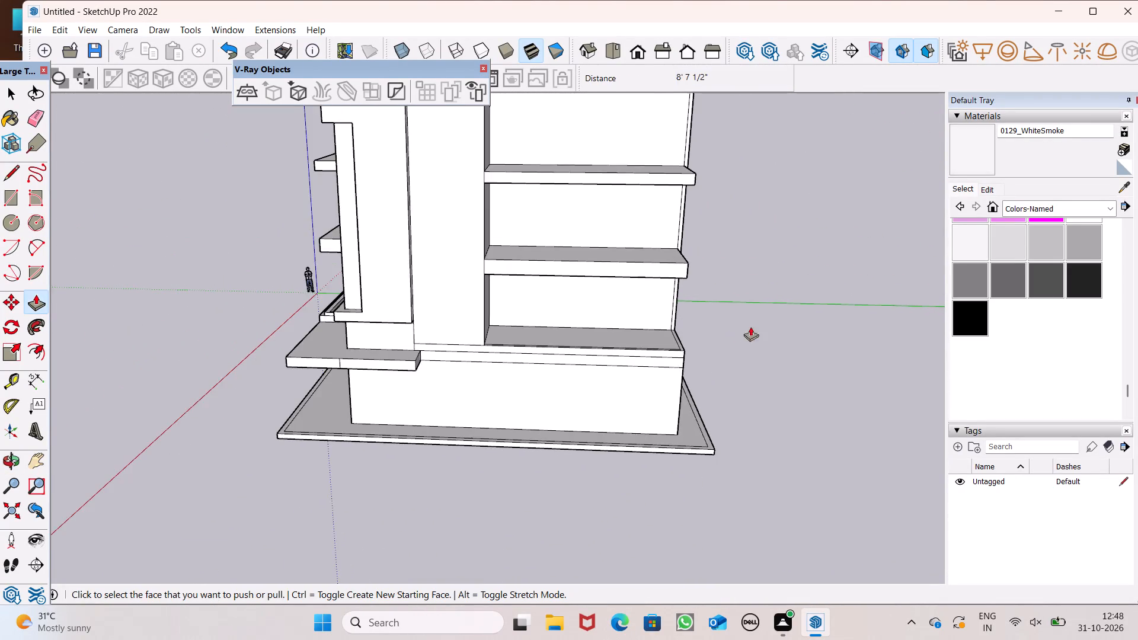
{"action": "middle_click_drag", "start_coordinate": [750, 328], "coordinate": [836, 262]}
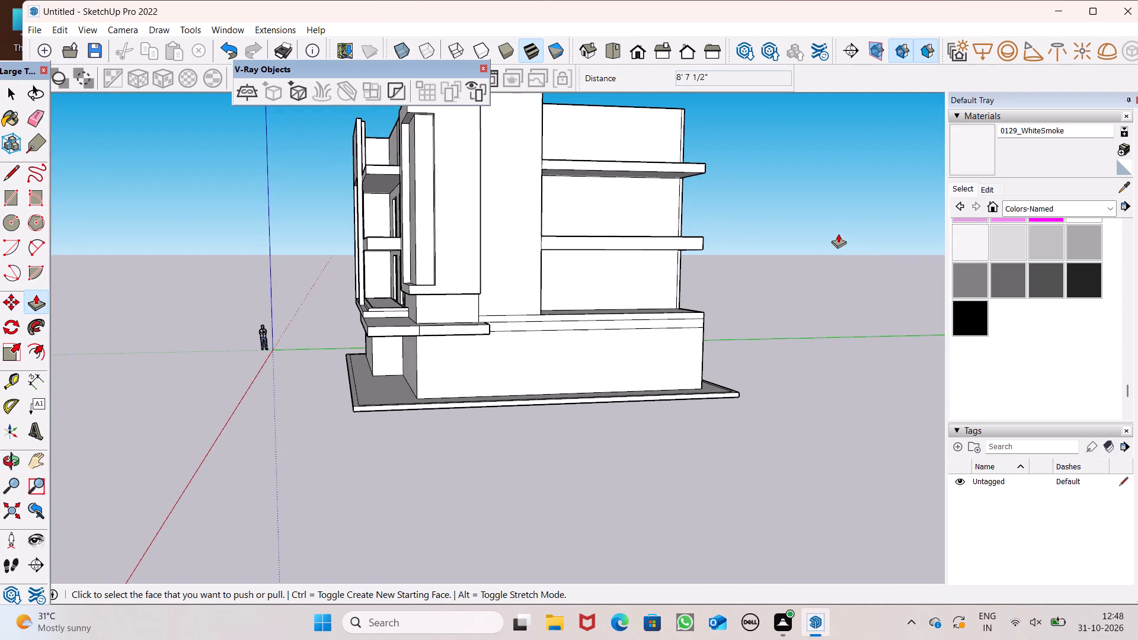
{"action": "scroll", "coordinate": [830, 251], "scroll_direction": "up", "scroll_amount": 1}
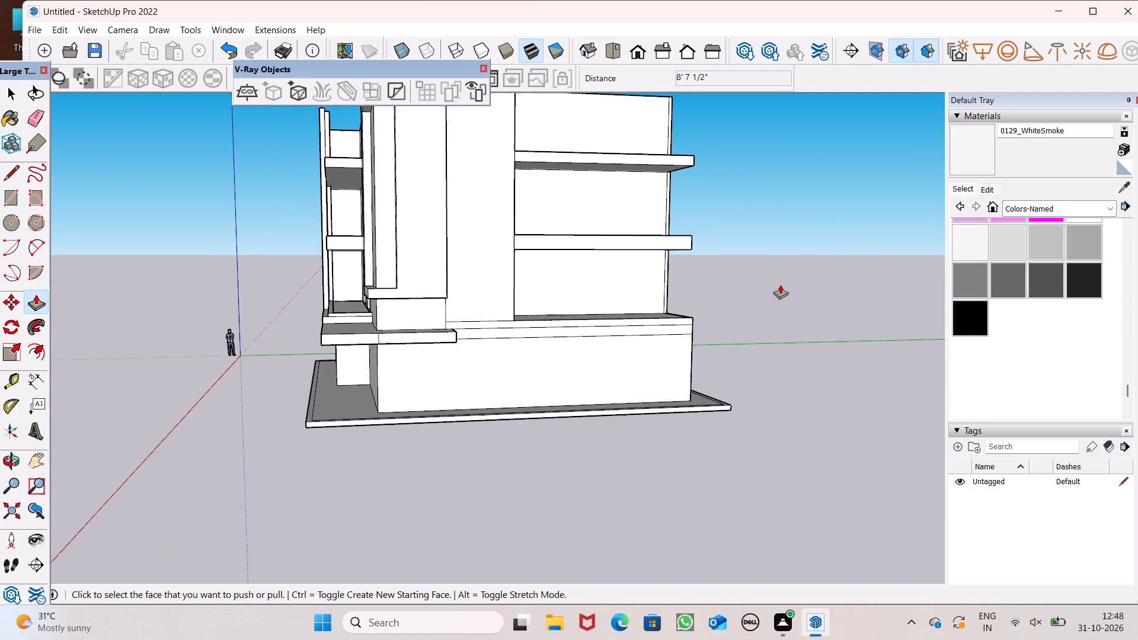
{"action": "scroll", "coordinate": [743, 287], "scroll_direction": "up", "scroll_amount": 1}
{"action": "scroll", "coordinate": [736, 313], "scroll_direction": "down", "scroll_amount": 3}
{"action": "middle_click_drag", "start_coordinate": [732, 305], "coordinate": [635, 383]}
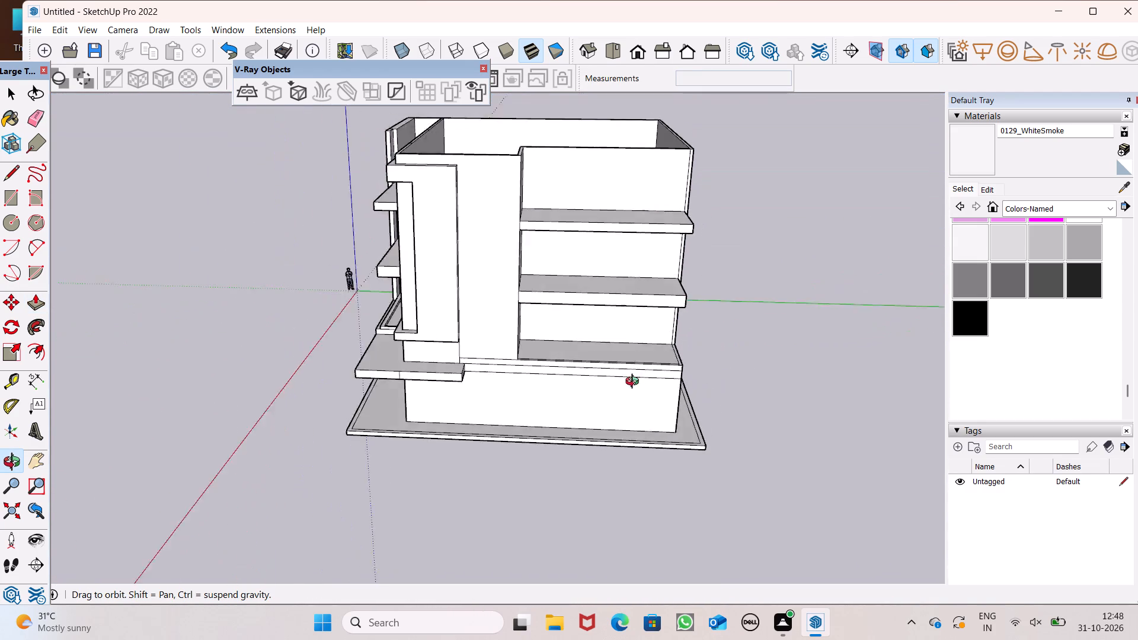
{"action": "middle_click_drag", "start_coordinate": [635, 383], "coordinate": [672, 361]}
{"action": "scroll", "coordinate": [671, 324], "scroll_direction": "up", "scroll_amount": 1}
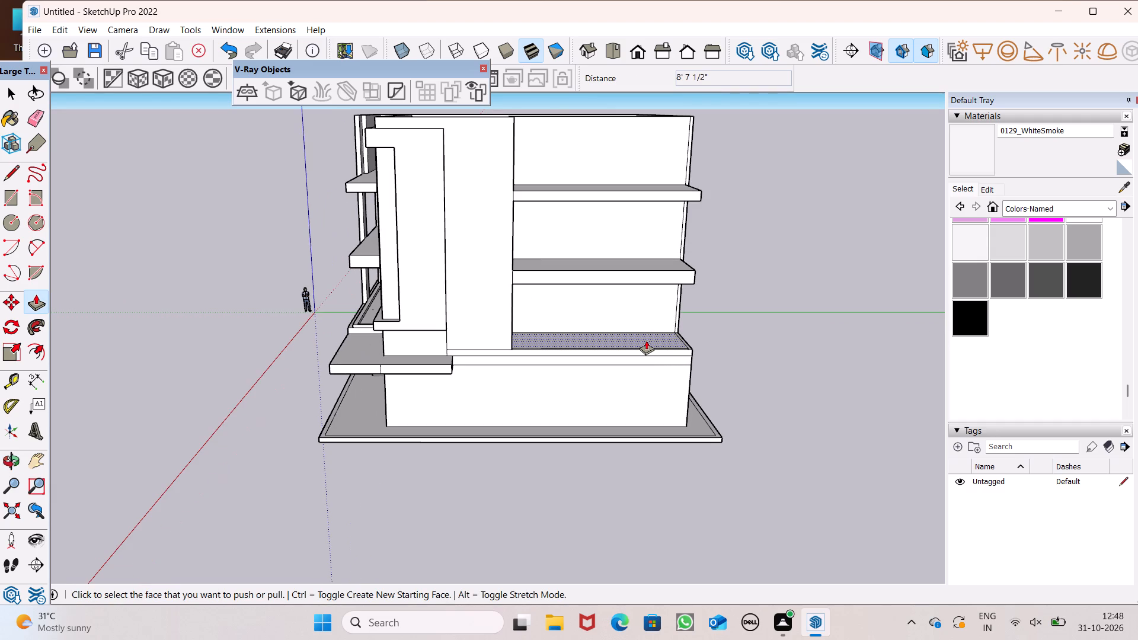
{"action": "middle_click_drag", "start_coordinate": [701, 350], "coordinate": [1137, 274]}
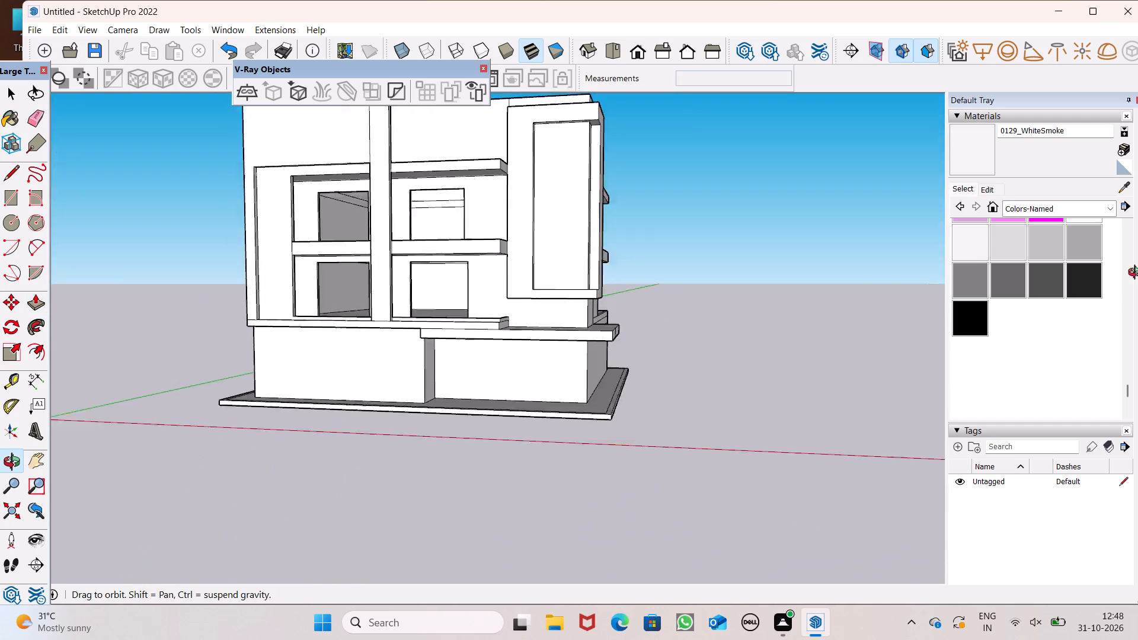
{"action": "middle_click_drag", "start_coordinate": [1137, 274], "coordinate": [773, 372]}
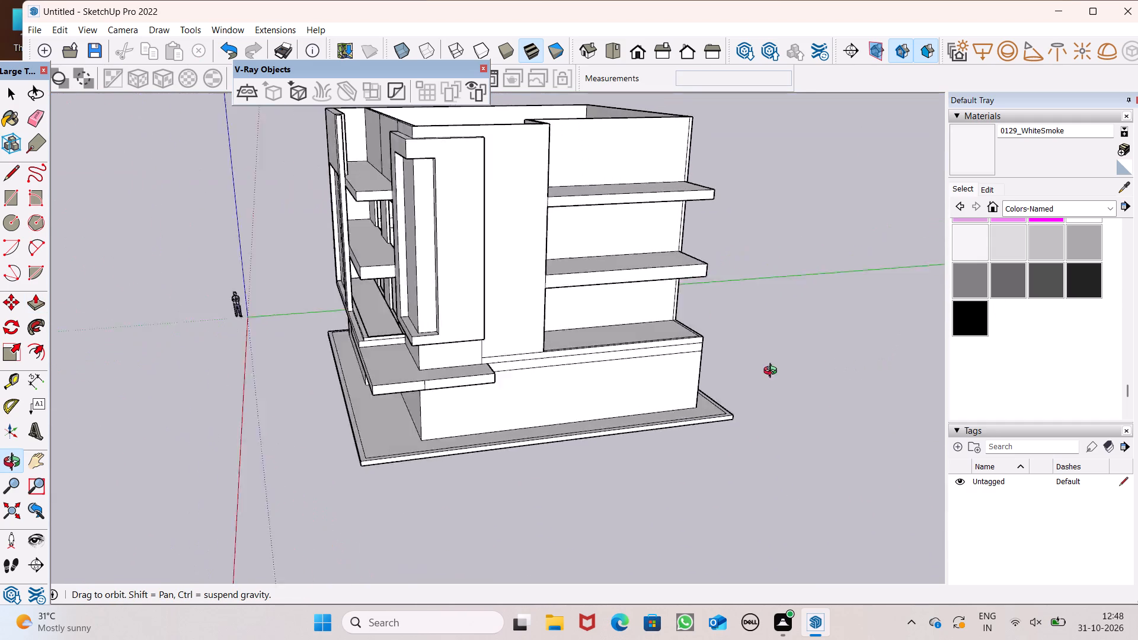
Examine the side facade, its recess and the projecting floor slabs from low and high angles.
{"action": "middle_click_drag", "start_coordinate": [773, 372], "coordinate": [582, 426]}
{"action": "middle_click_drag", "start_coordinate": [449, 444], "coordinate": [490, 386]}
{"action": "scroll", "coordinate": [478, 363], "scroll_direction": "down", "scroll_amount": 6}
{"action": "middle_click_drag", "start_coordinate": [517, 436], "coordinate": [552, 377]}
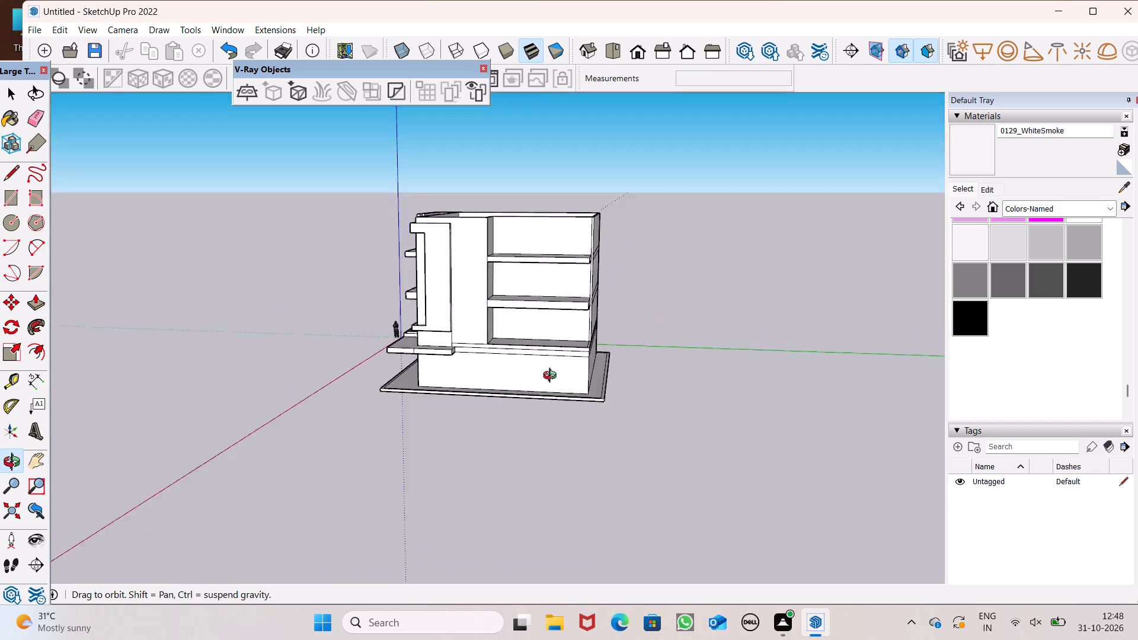
{"action": "middle_click_drag", "start_coordinate": [552, 377], "coordinate": [573, 333]}
{"action": "scroll", "coordinate": [573, 333], "scroll_direction": "up", "scroll_amount": 1}
{"action": "scroll", "coordinate": [503, 312], "scroll_direction": "down", "scroll_amount": 1}
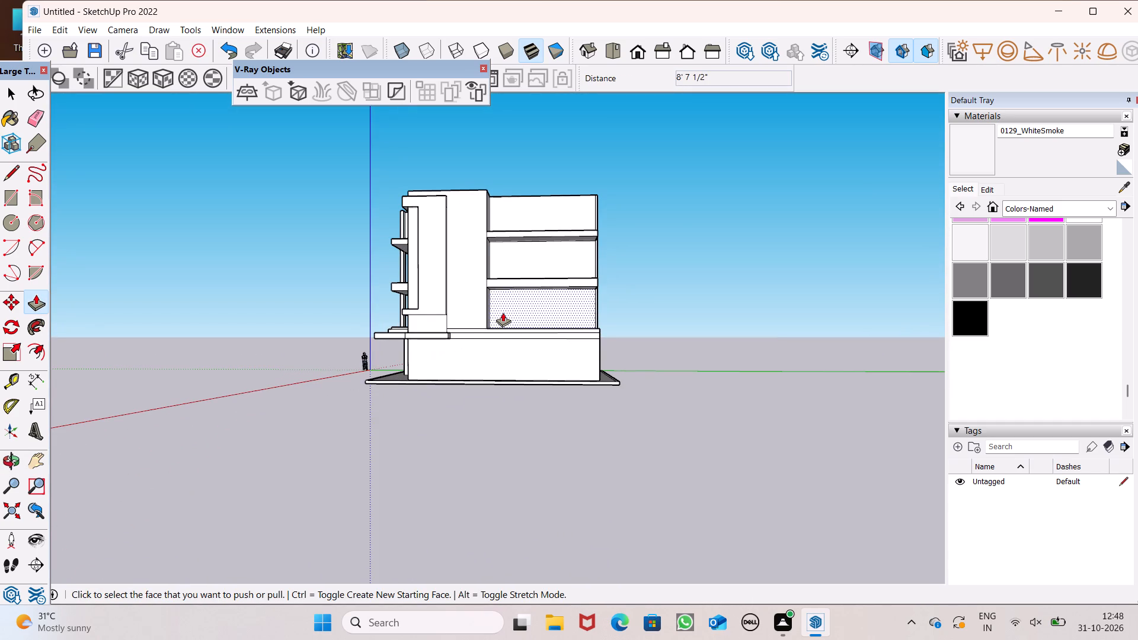
{"action": "middle_click_drag", "start_coordinate": [623, 353], "coordinate": [616, 391]}
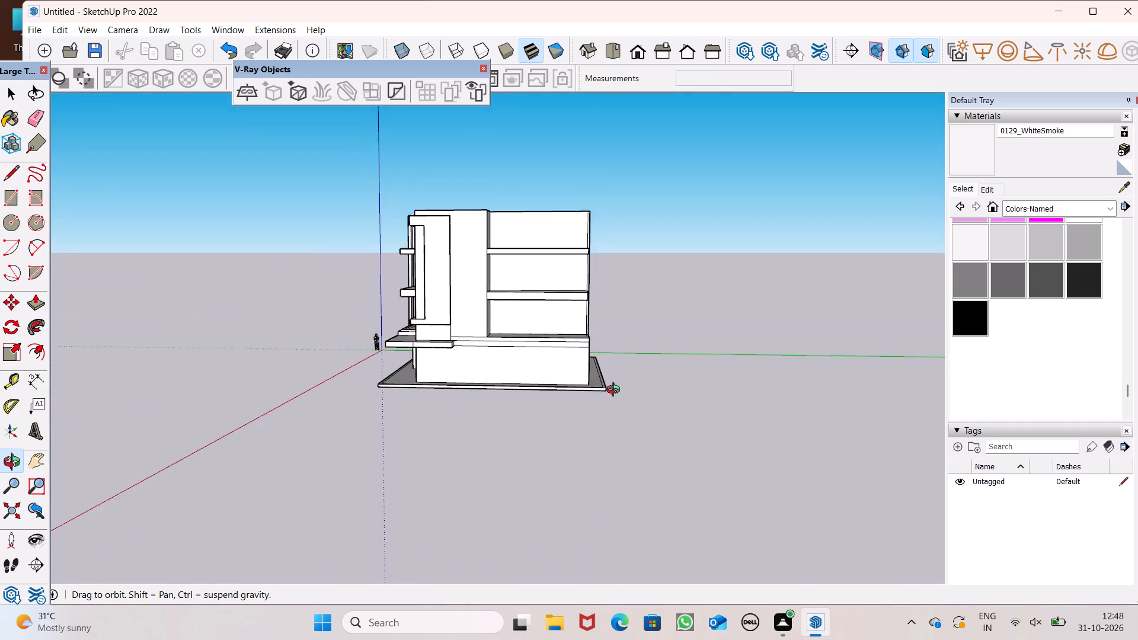
{"action": "middle_click_drag", "start_coordinate": [616, 391], "coordinate": [550, 441]}
{"action": "scroll", "coordinate": [493, 408], "scroll_direction": "up", "scroll_amount": 5}
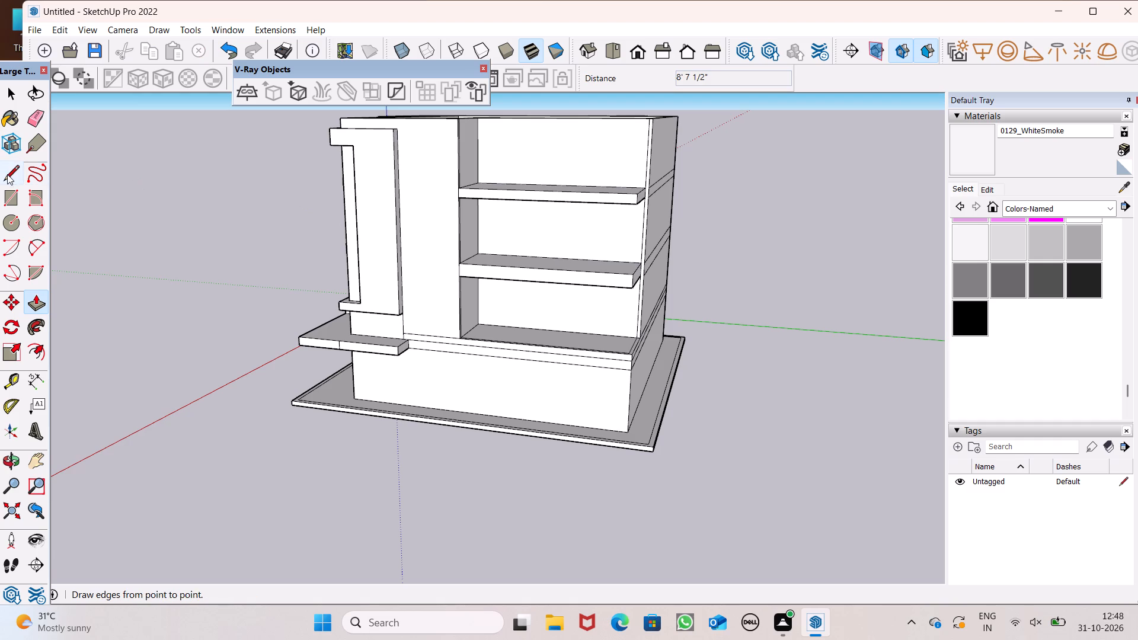
Draw a vertical line about 2' 7" long from the recess's bottom corner down across both horizontal bands to the lower seam.
{"action": "left_click", "coordinate": [7, 174]}
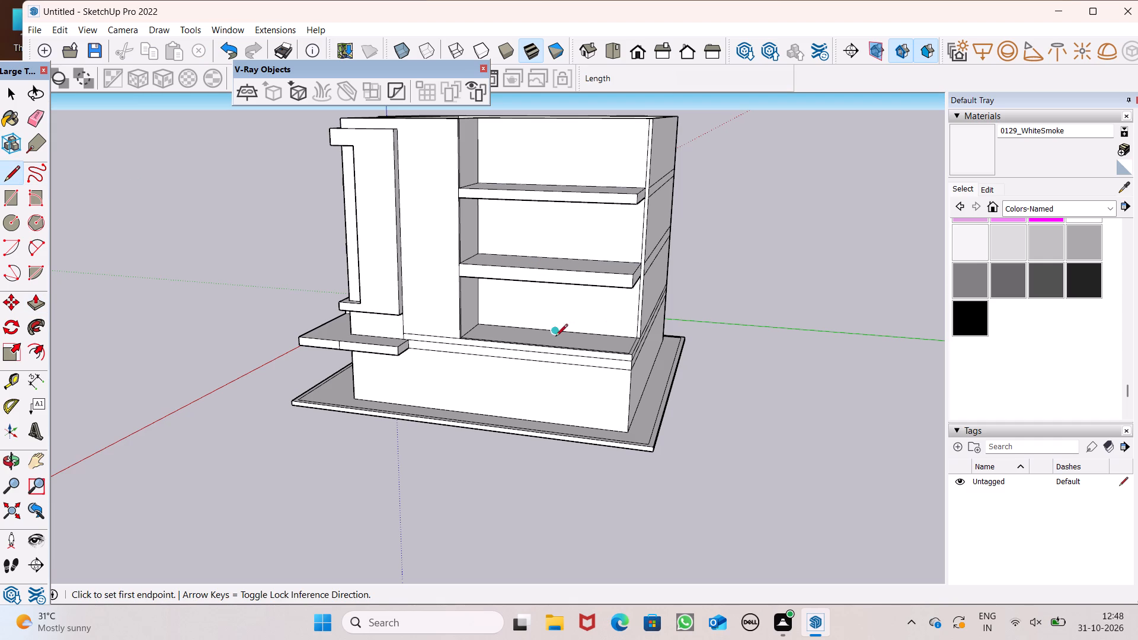
{"action": "middle_click_drag", "start_coordinate": [564, 335], "coordinate": [666, 287]}
{"action": "scroll", "coordinate": [468, 315], "scroll_direction": "up", "scroll_amount": 8}
{"action": "scroll", "coordinate": [553, 328], "scroll_direction": "up", "scroll_amount": 2}
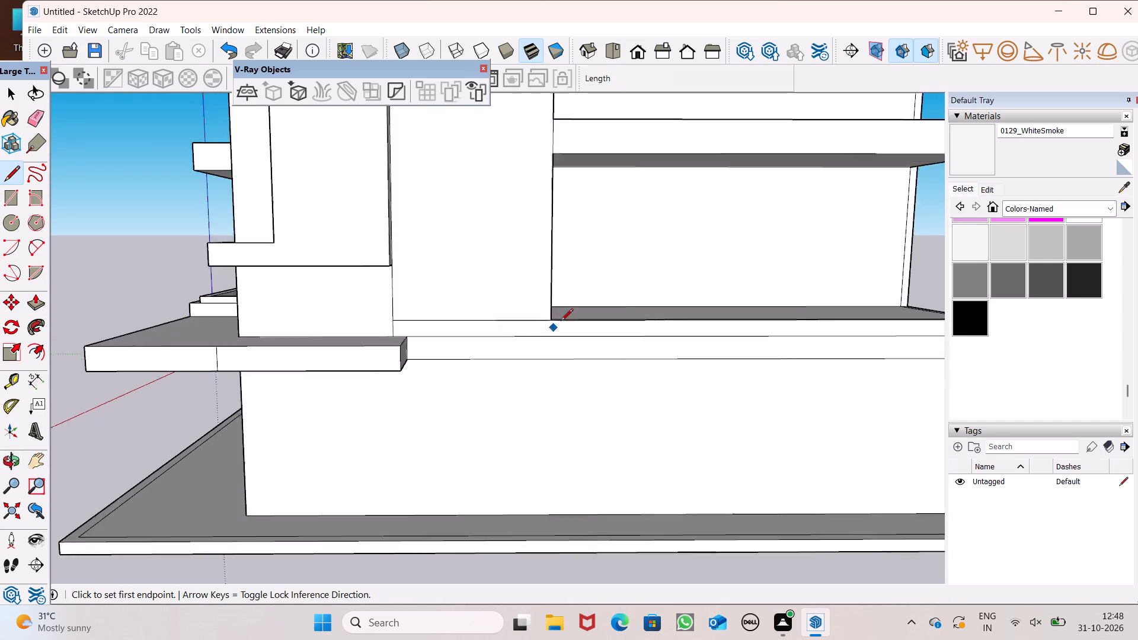
{"action": "scroll", "coordinate": [561, 322], "scroll_direction": "up", "scroll_amount": 10}
{"action": "left_click", "coordinate": [539, 287]}
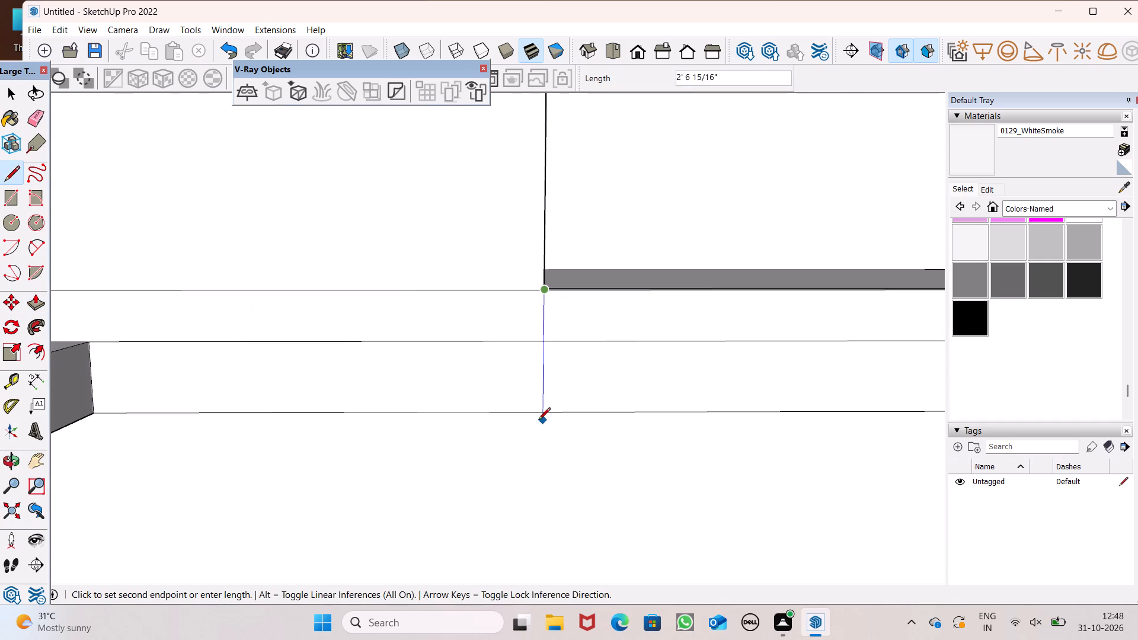
{"action": "left_click_drag", "start_coordinate": [539, 409], "coordinate": [539, 391]}
{"action": "scroll", "coordinate": [477, 214], "scroll_direction": "down", "scroll_amount": 19}
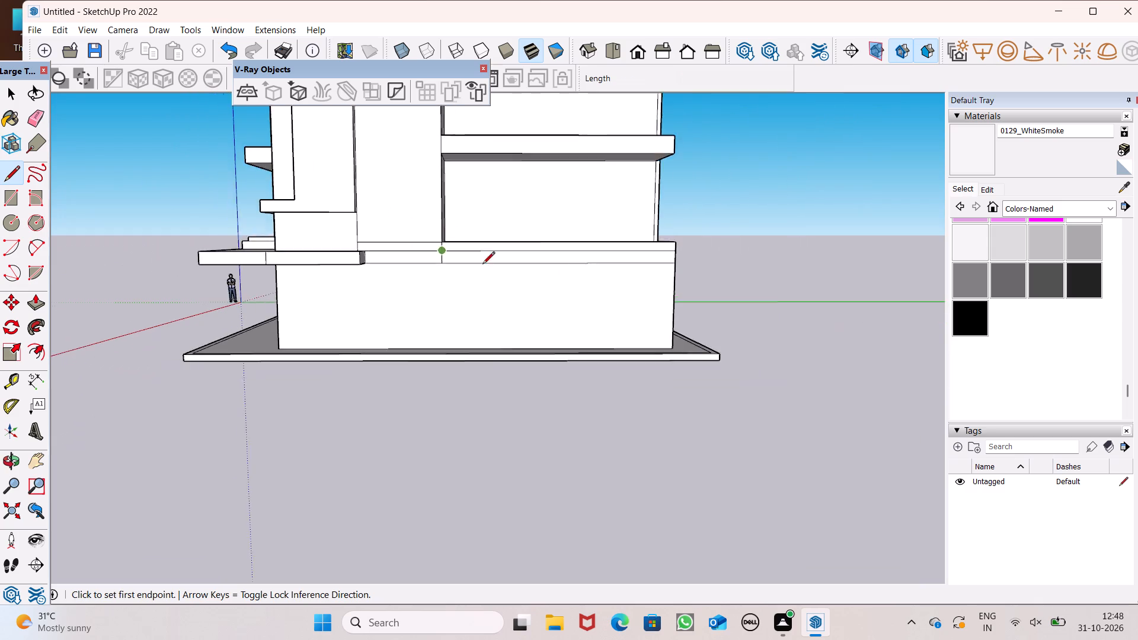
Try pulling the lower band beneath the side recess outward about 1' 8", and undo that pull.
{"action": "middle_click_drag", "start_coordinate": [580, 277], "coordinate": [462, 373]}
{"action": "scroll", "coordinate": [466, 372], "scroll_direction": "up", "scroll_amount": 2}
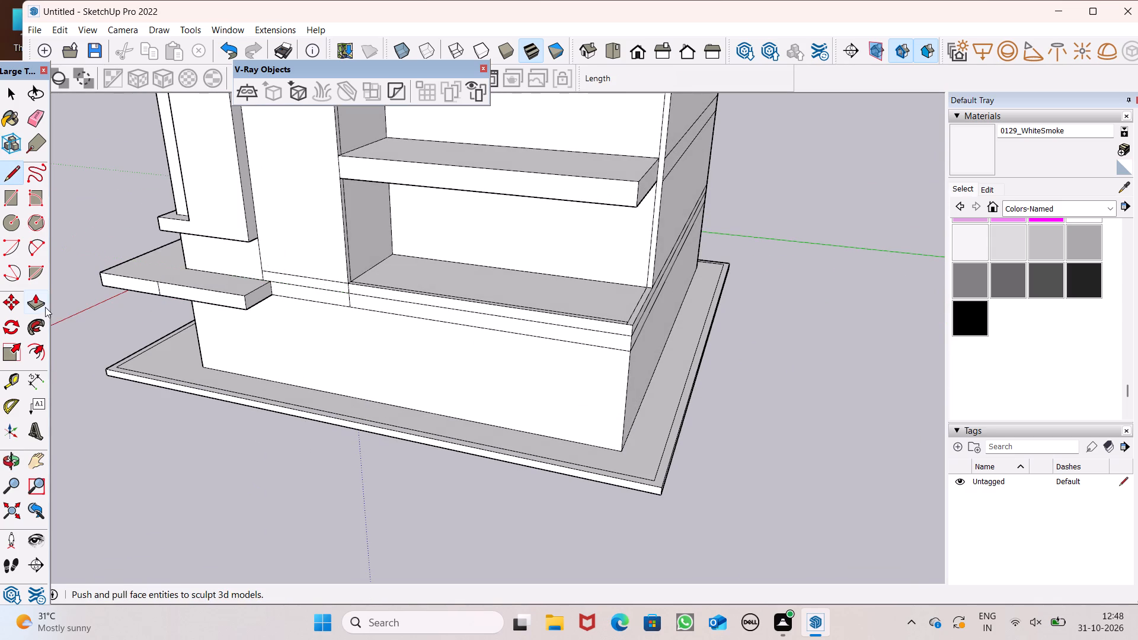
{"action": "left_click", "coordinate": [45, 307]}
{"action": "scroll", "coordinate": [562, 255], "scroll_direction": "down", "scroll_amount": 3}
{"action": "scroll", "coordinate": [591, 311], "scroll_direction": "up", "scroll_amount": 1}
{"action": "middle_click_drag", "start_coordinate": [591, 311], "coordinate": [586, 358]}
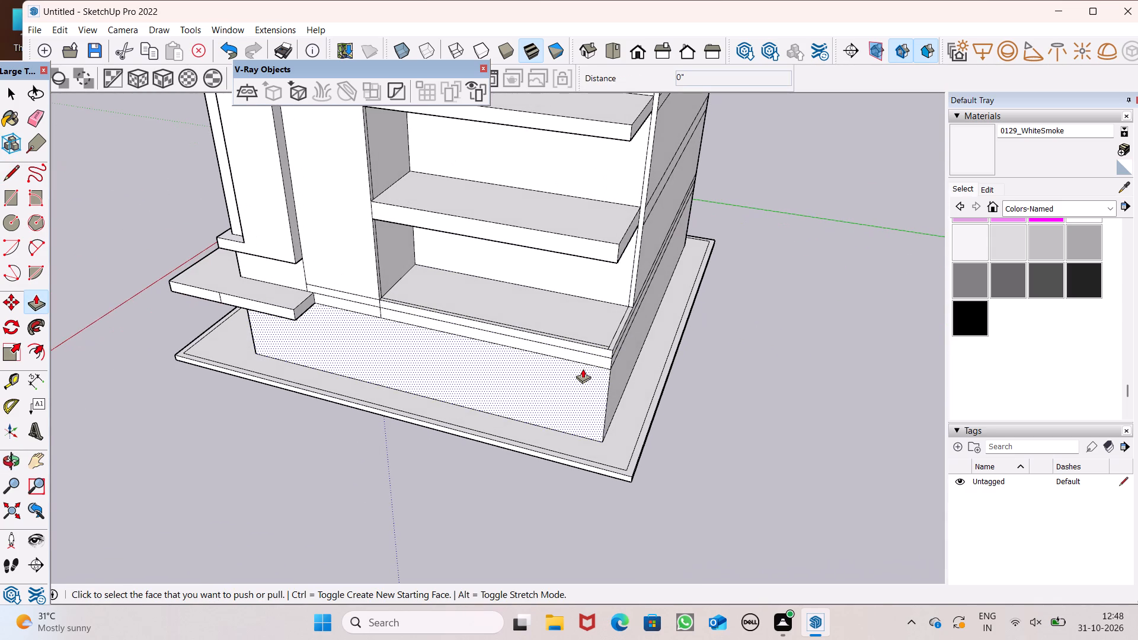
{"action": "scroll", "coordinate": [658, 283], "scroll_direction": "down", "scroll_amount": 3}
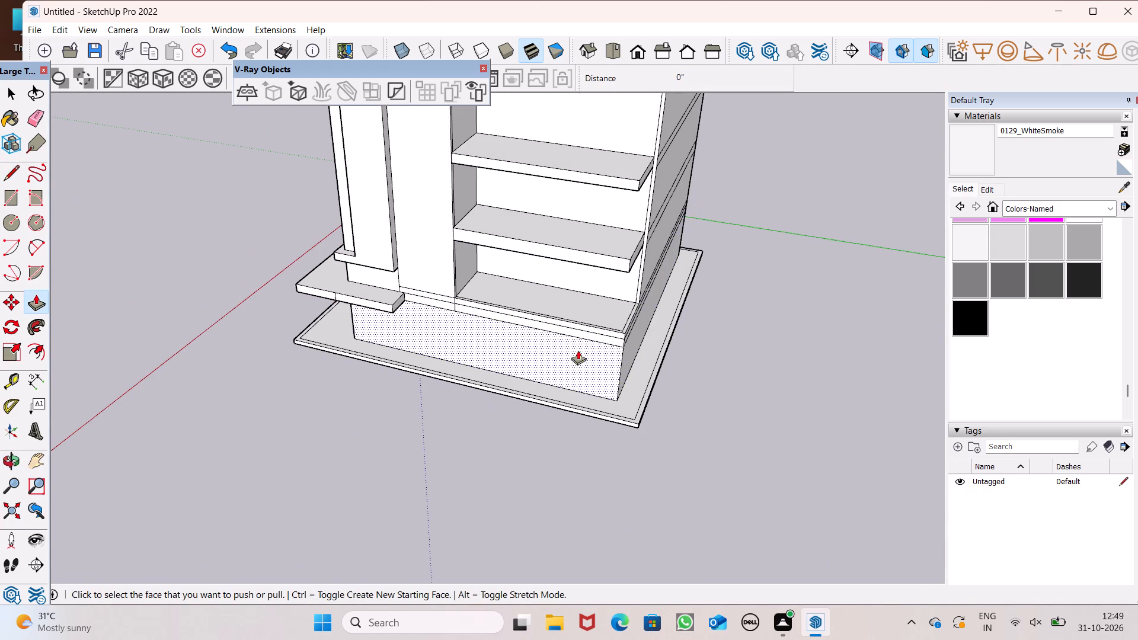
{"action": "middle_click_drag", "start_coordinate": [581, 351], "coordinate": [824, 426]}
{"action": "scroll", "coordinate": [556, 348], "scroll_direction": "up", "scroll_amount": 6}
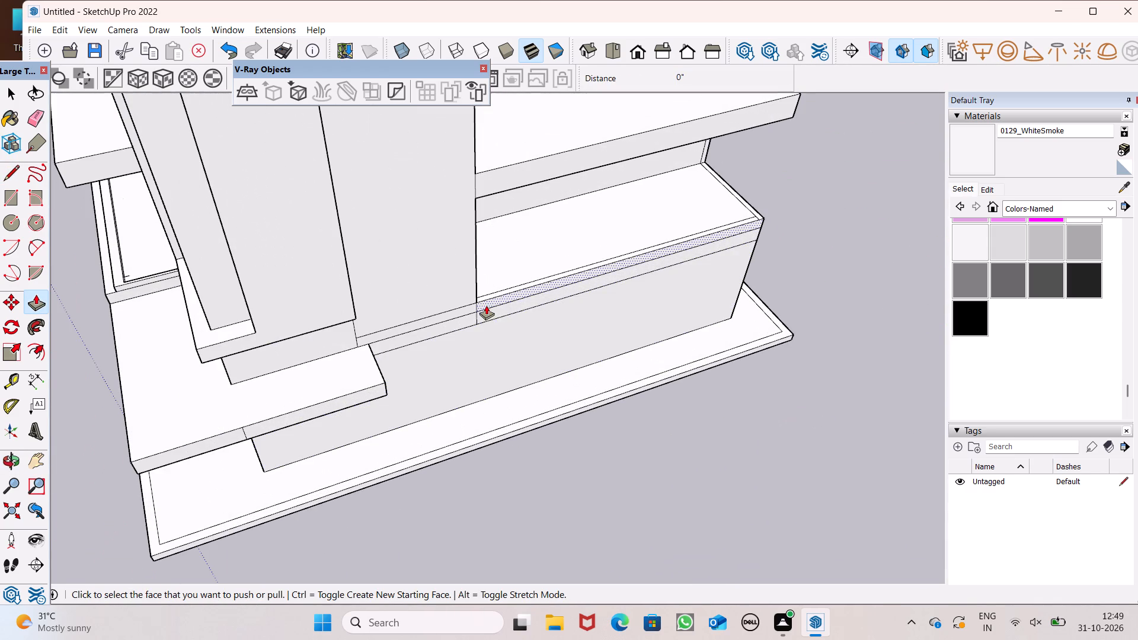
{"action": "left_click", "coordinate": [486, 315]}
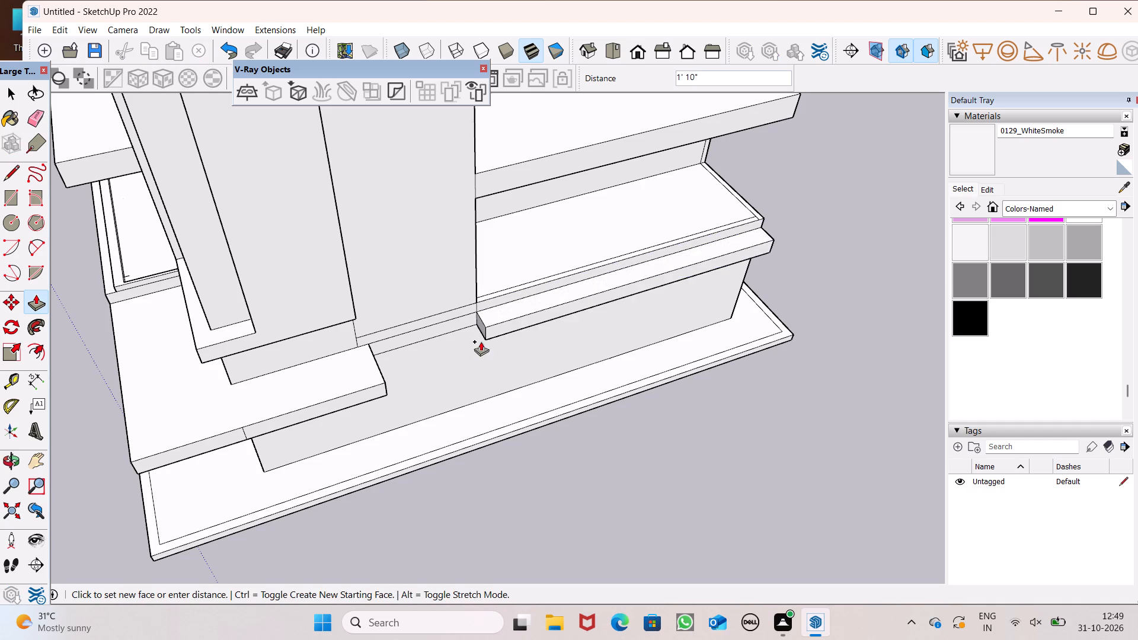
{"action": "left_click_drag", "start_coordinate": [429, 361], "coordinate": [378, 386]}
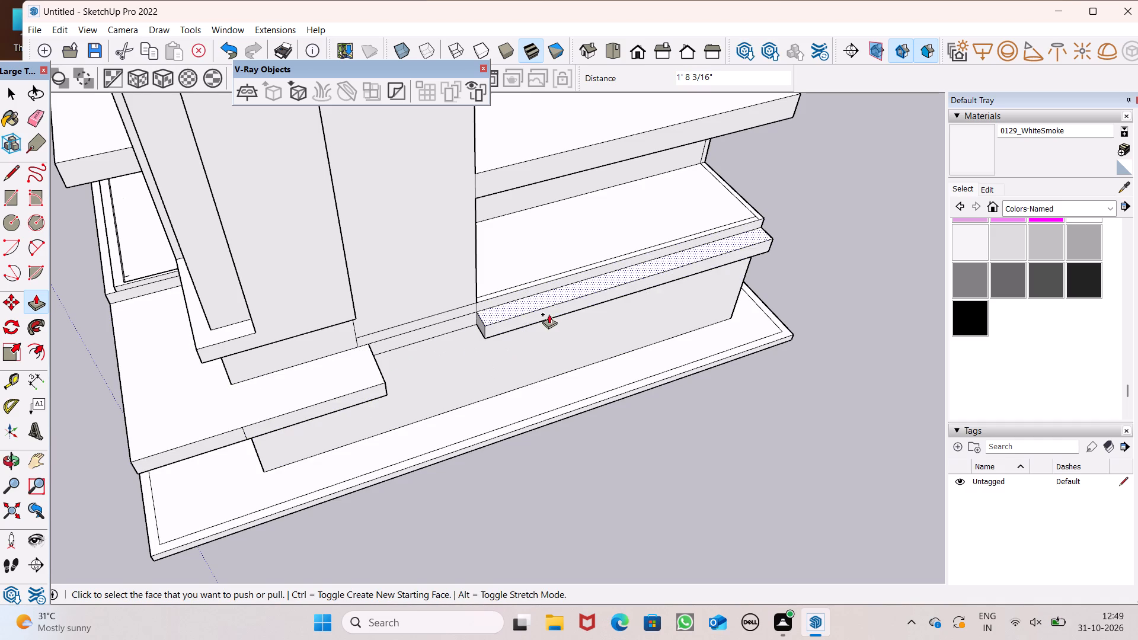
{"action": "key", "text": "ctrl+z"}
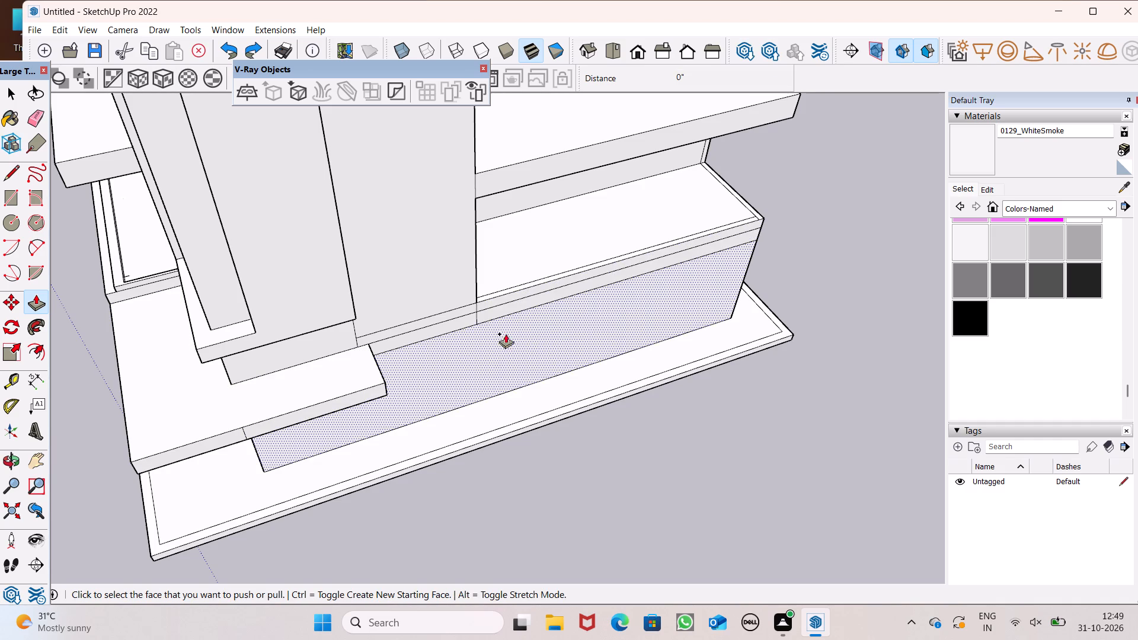
Push/Pull the lower band beneath the side recess outward 4' 1 1/2" to form a projecting slab.
{"action": "scroll", "coordinate": [501, 305], "scroll_direction": "up", "scroll_amount": 1}
{"action": "left_click_drag", "start_coordinate": [497, 313], "coordinate": [487, 358]}
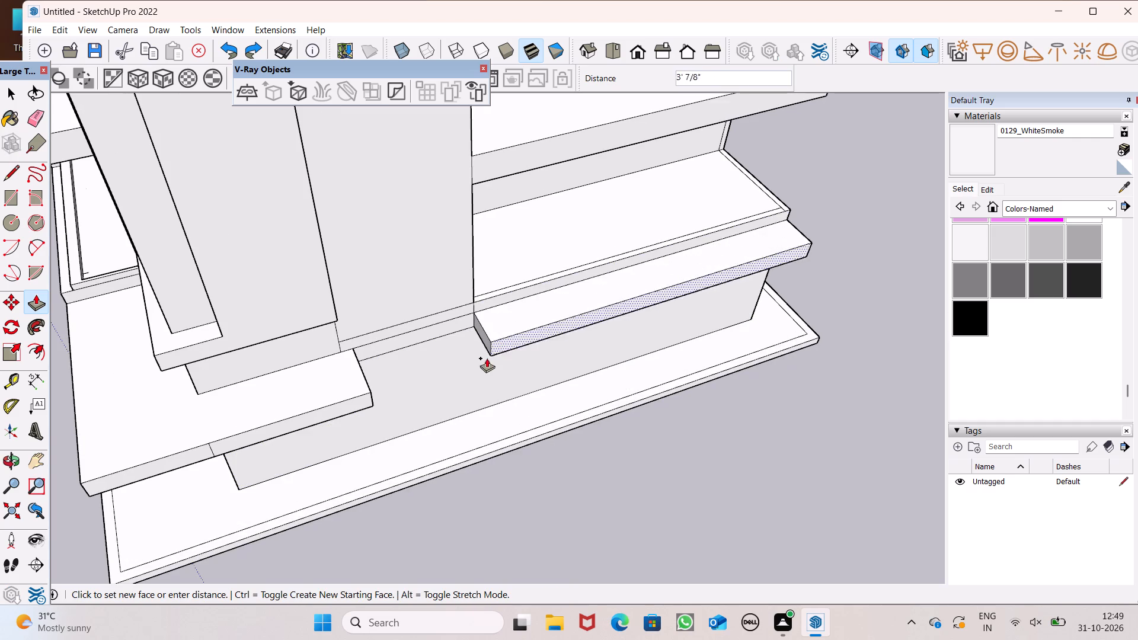
{"action": "left_click_drag", "start_coordinate": [487, 358], "coordinate": [369, 391]}
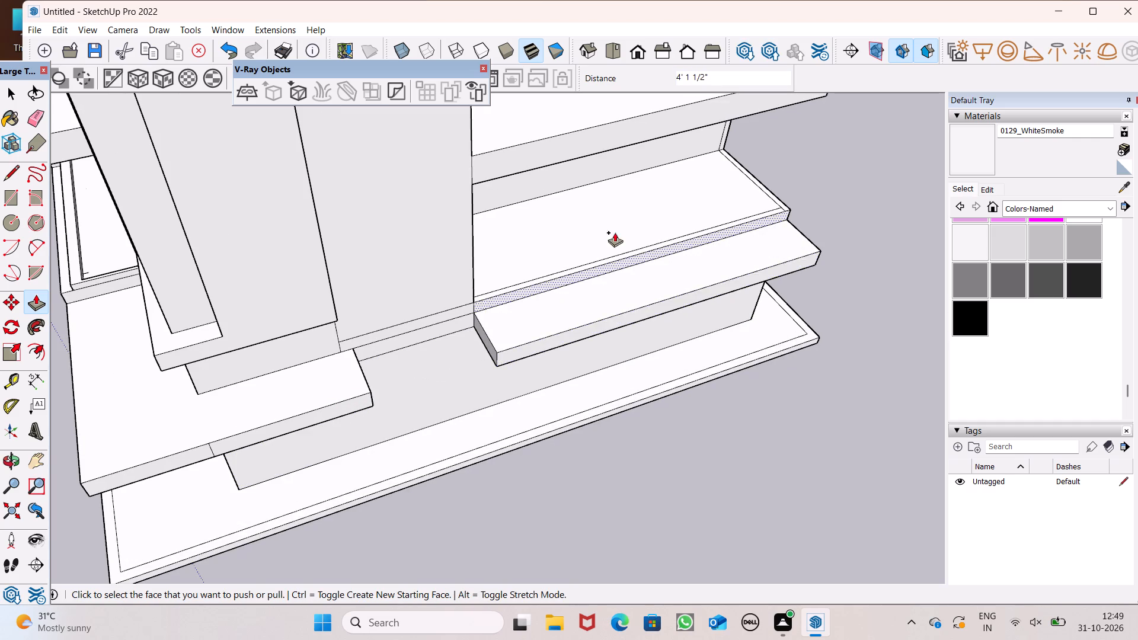
Push/Pull the new projecting slab's top face up 1' 2 15/16", towards the recess's floor level.
{"action": "scroll", "coordinate": [589, 268], "scroll_direction": "down", "scroll_amount": 5}
{"action": "middle_click_drag", "start_coordinate": [660, 290], "coordinate": [494, 133]}
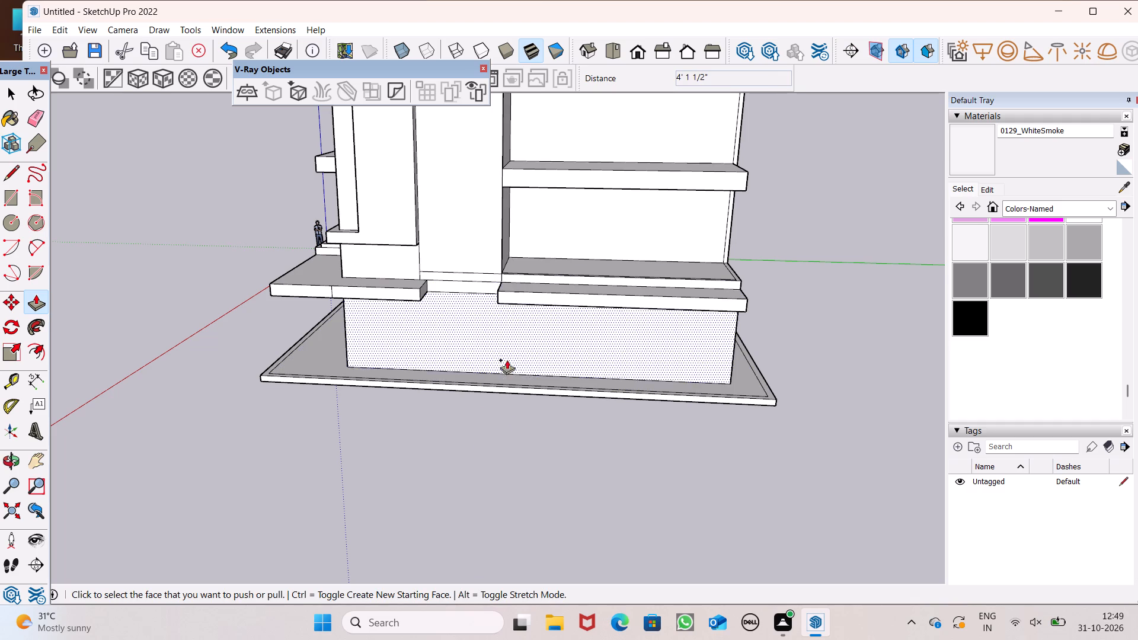
{"action": "scroll", "coordinate": [507, 441], "scroll_direction": "down", "scroll_amount": 1}
{"action": "scroll", "coordinate": [546, 275], "scroll_direction": "up", "scroll_amount": 2}
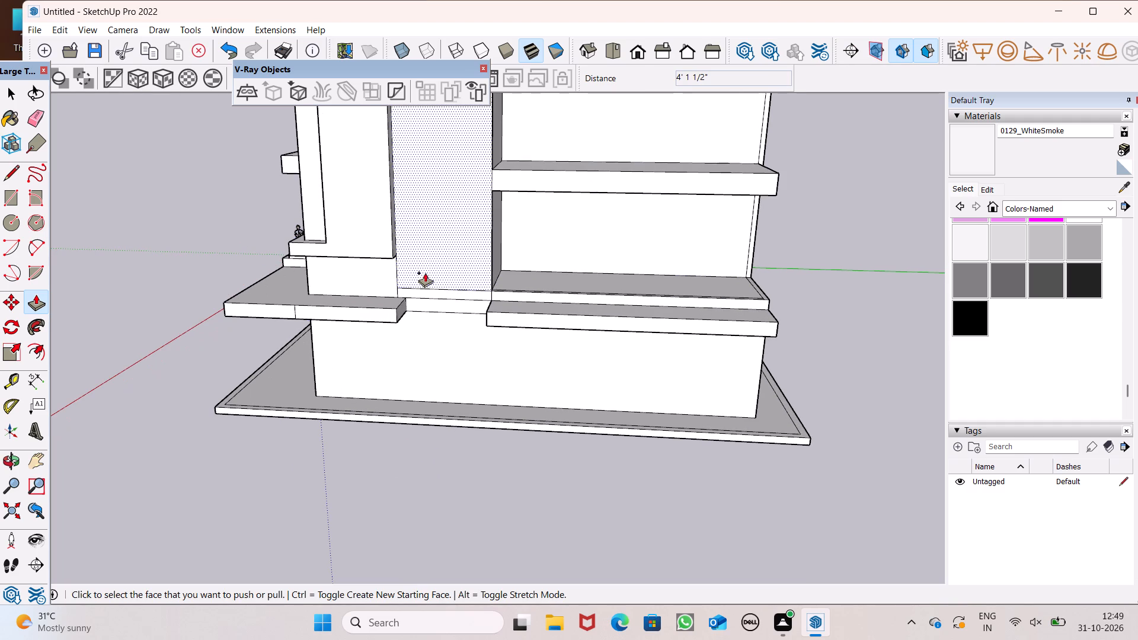
{"action": "scroll", "coordinate": [404, 270], "scroll_direction": "down", "scroll_amount": 1}
{"action": "middle_click_drag", "start_coordinate": [513, 345], "coordinate": [496, 405]}
{"action": "scroll", "coordinate": [473, 343], "scroll_direction": "up", "scroll_amount": 2}
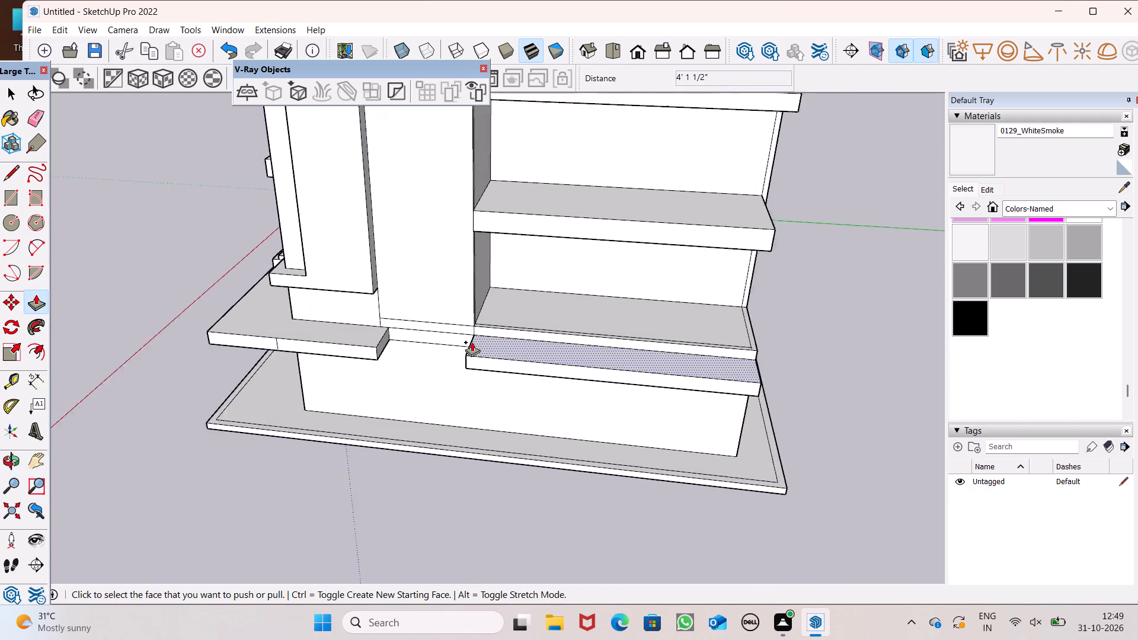
{"action": "scroll", "coordinate": [472, 342], "scroll_direction": "up", "scroll_amount": 2}
{"action": "scroll", "coordinate": [478, 353], "scroll_direction": "down", "scroll_amount": 1}
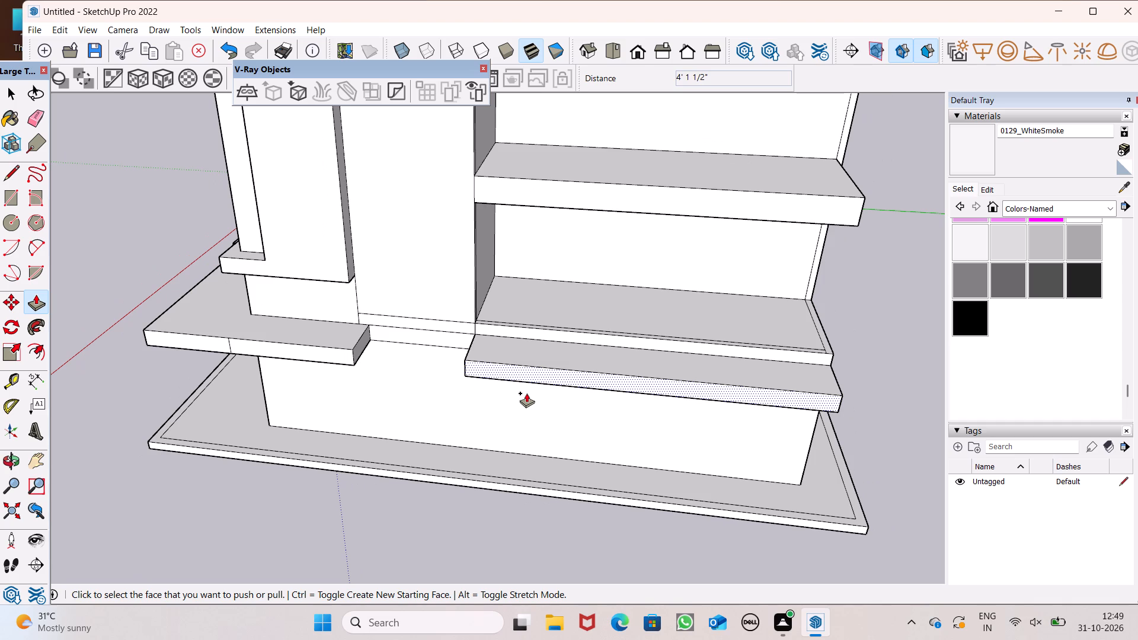
{"action": "scroll", "coordinate": [500, 333], "scroll_direction": "up", "scroll_amount": 3}
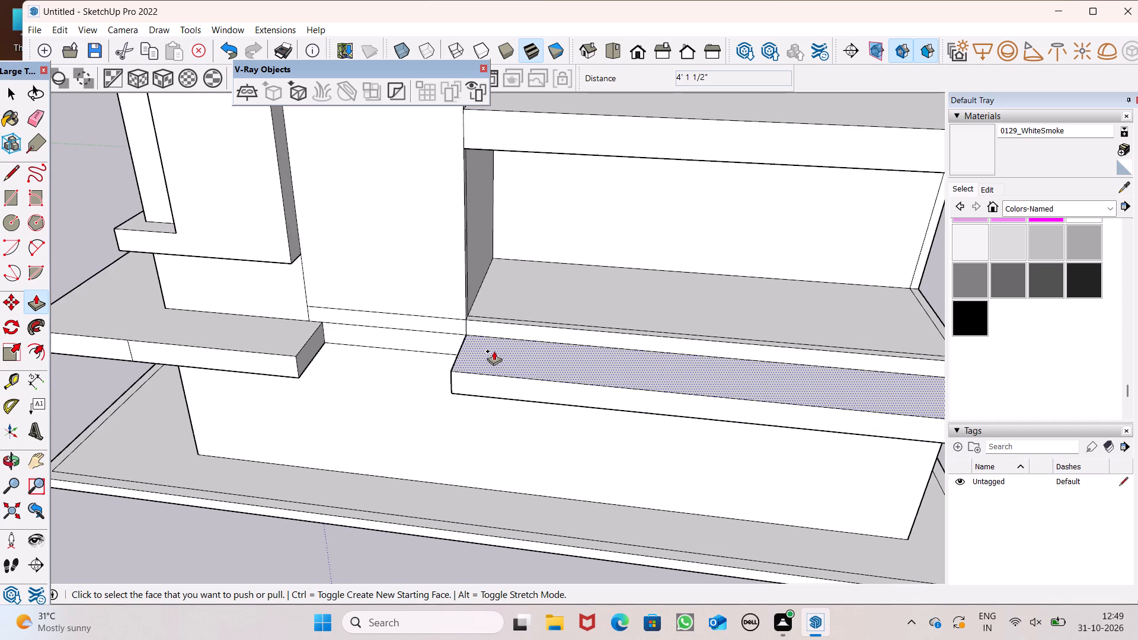
{"action": "left_click_drag", "start_coordinate": [494, 351], "coordinate": [502, 313]}
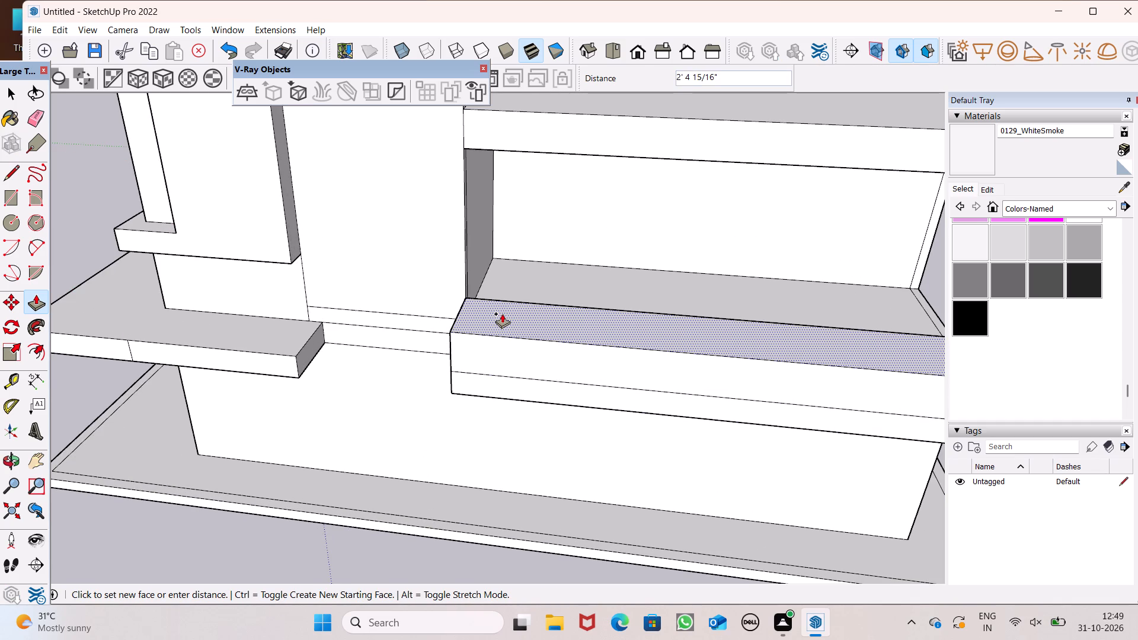
{"action": "left_click_drag", "start_coordinate": [502, 313], "coordinate": [493, 334]}
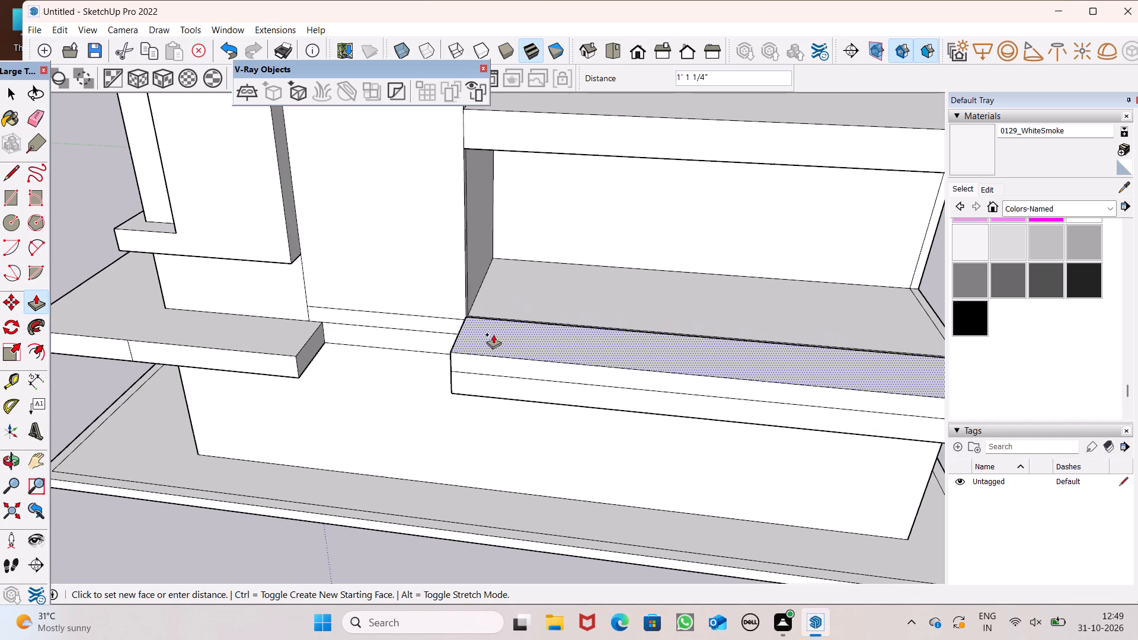
{"action": "left_click_drag", "start_coordinate": [493, 334], "coordinate": [514, 332]}
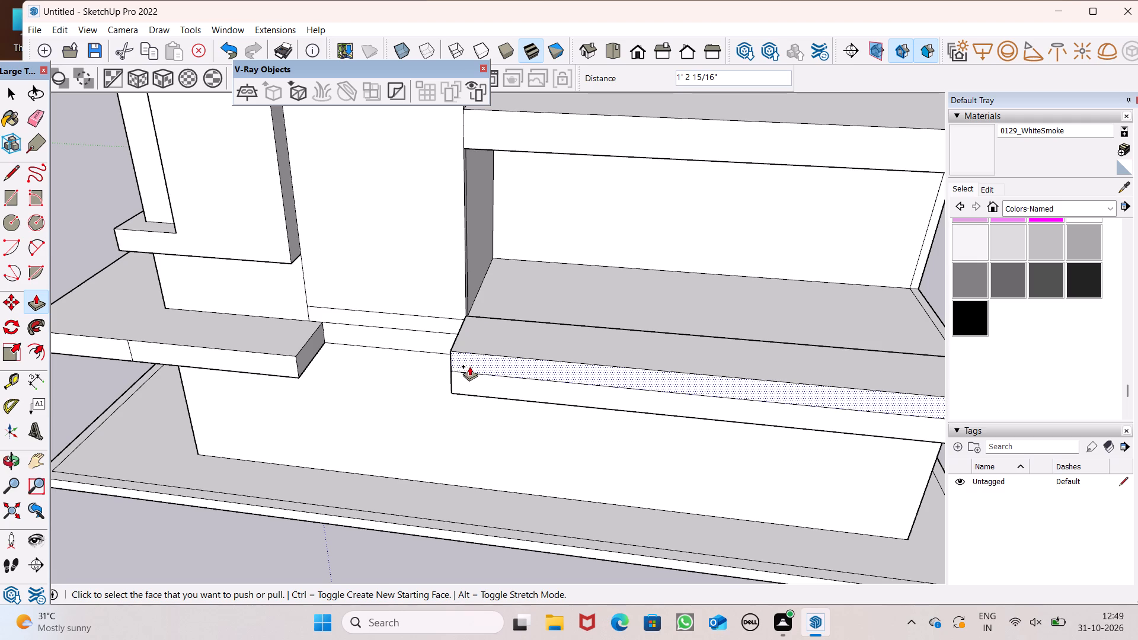
Push/Pull the front face of the slab's added upper layer back 6 3/16" to leave a stepped edge.
{"action": "middle_click_drag", "start_coordinate": [484, 380], "coordinate": [632, 489]}
{"action": "scroll", "coordinate": [574, 439], "scroll_direction": "up", "scroll_amount": 6}
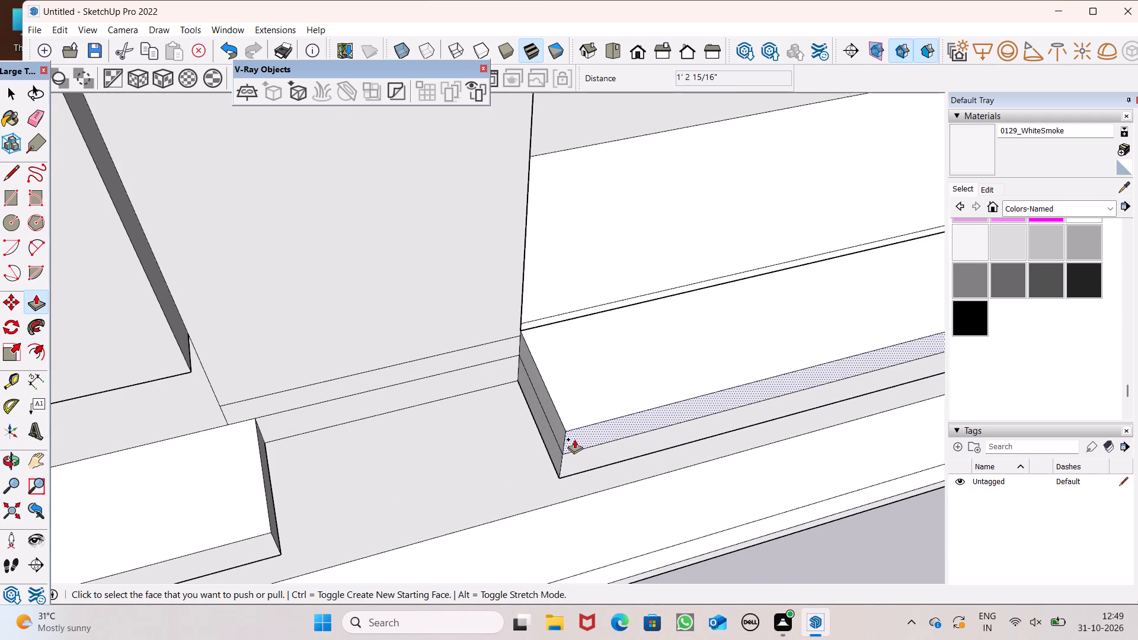
{"action": "left_click_drag", "start_coordinate": [581, 434], "coordinate": [578, 419]}
Push/Pull the upper layer's top face down 2 15/16" to sit level with the recess floor.
{"action": "scroll", "coordinate": [491, 376], "scroll_direction": "down", "scroll_amount": 5}
{"action": "middle_click_drag", "start_coordinate": [558, 403], "coordinate": [503, 245]}
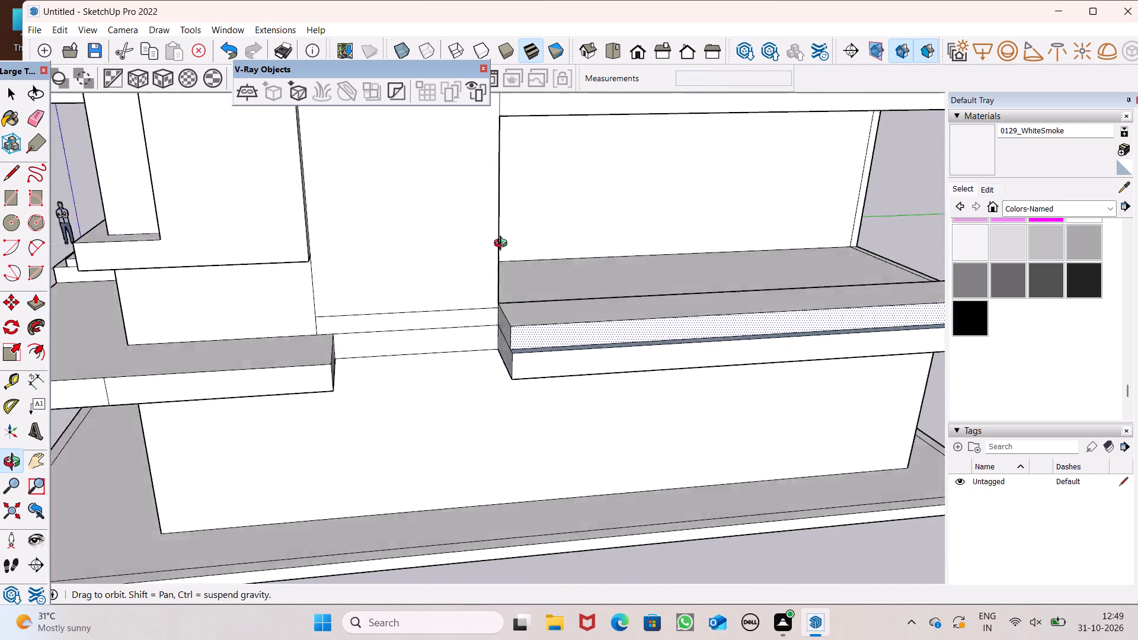
{"action": "middle_click_drag", "start_coordinate": [503, 245], "coordinate": [438, 257]}
{"action": "scroll", "coordinate": [417, 302], "scroll_direction": "down", "scroll_amount": 4}
{"action": "middle_click_drag", "start_coordinate": [677, 367], "coordinate": [264, 417]}
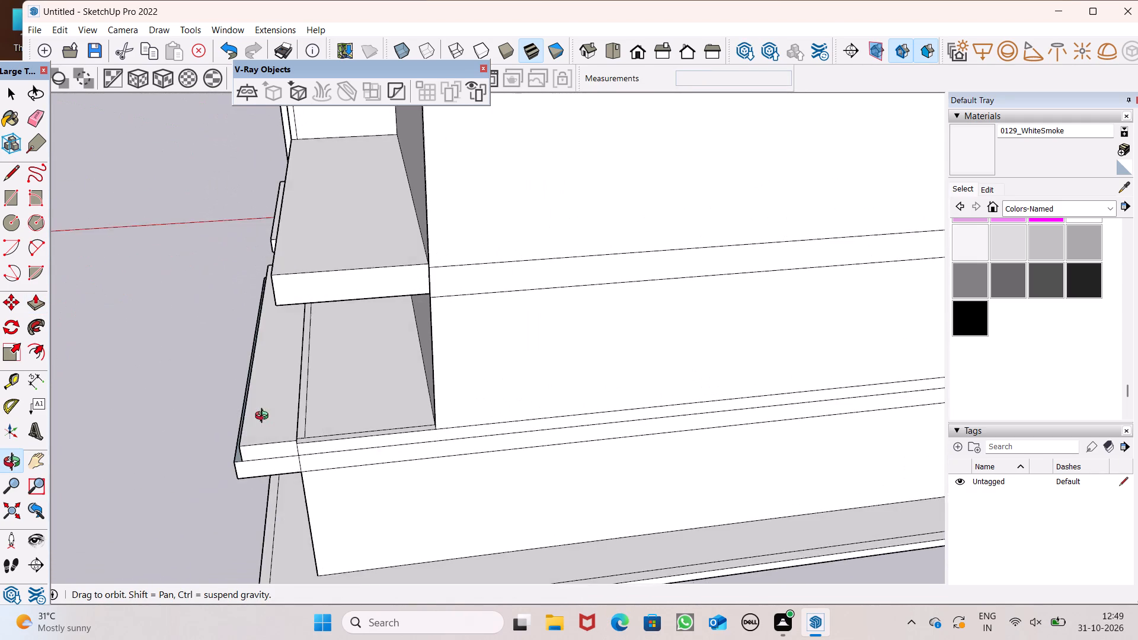
{"action": "middle_click_drag", "start_coordinate": [264, 417], "coordinate": [230, 393]}
{"action": "scroll", "coordinate": [230, 393], "scroll_direction": "up", "scroll_amount": 9}
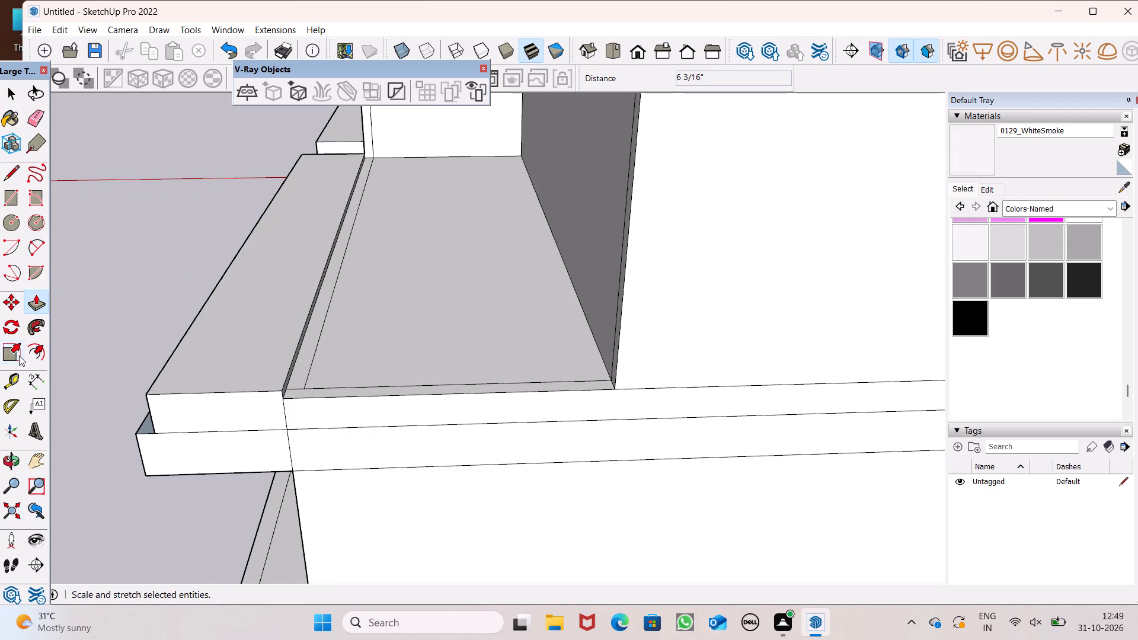
{"action": "left_click", "coordinate": [37, 309]}
{"action": "scroll", "coordinate": [303, 357], "scroll_direction": "up", "scroll_amount": 4}
{"action": "left_click_drag", "start_coordinate": [282, 361], "coordinate": [295, 381]}
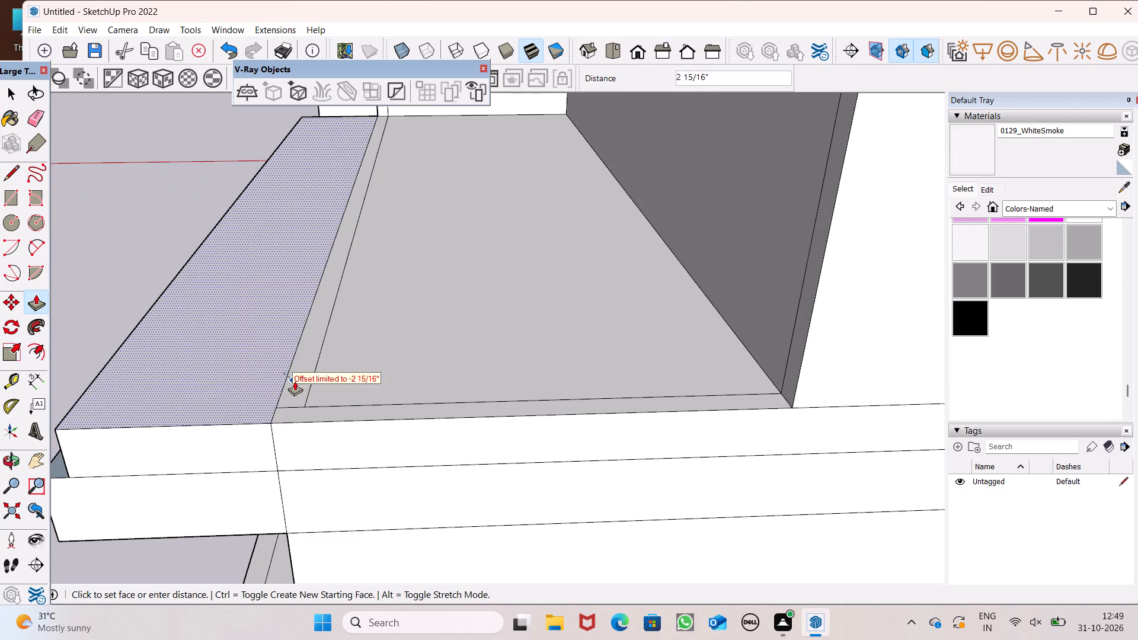
{"action": "left_click_drag", "start_coordinate": [295, 381], "coordinate": [295, 382]}
Examine the stepped projecting slab, the side recess and the whole side facade from several angles.
{"action": "scroll", "coordinate": [285, 340], "scroll_direction": "down", "scroll_amount": 7}
{"action": "middle_click_drag", "start_coordinate": [178, 445], "coordinate": [688, 379]}
{"action": "scroll", "coordinate": [592, 188], "scroll_direction": "down", "scroll_amount": 5}
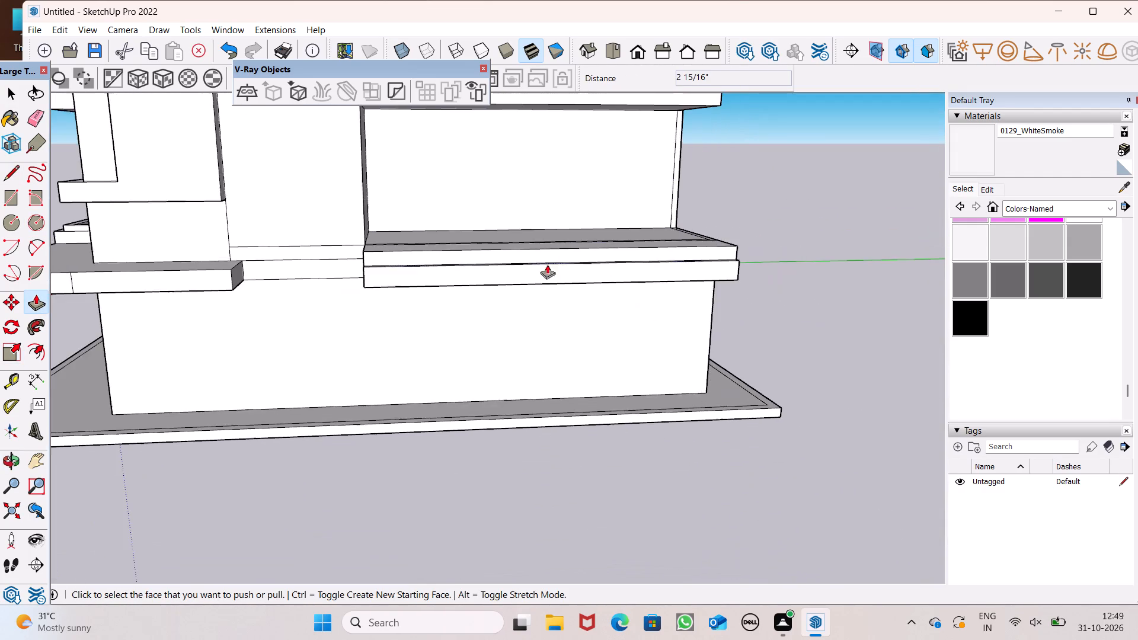
{"action": "scroll", "coordinate": [561, 278], "scroll_direction": "down", "scroll_amount": 13}
{"action": "scroll", "coordinate": [523, 332], "scroll_direction": "up", "scroll_amount": 1}
{"action": "middle_click_drag", "start_coordinate": [519, 324], "coordinate": [447, 411]}
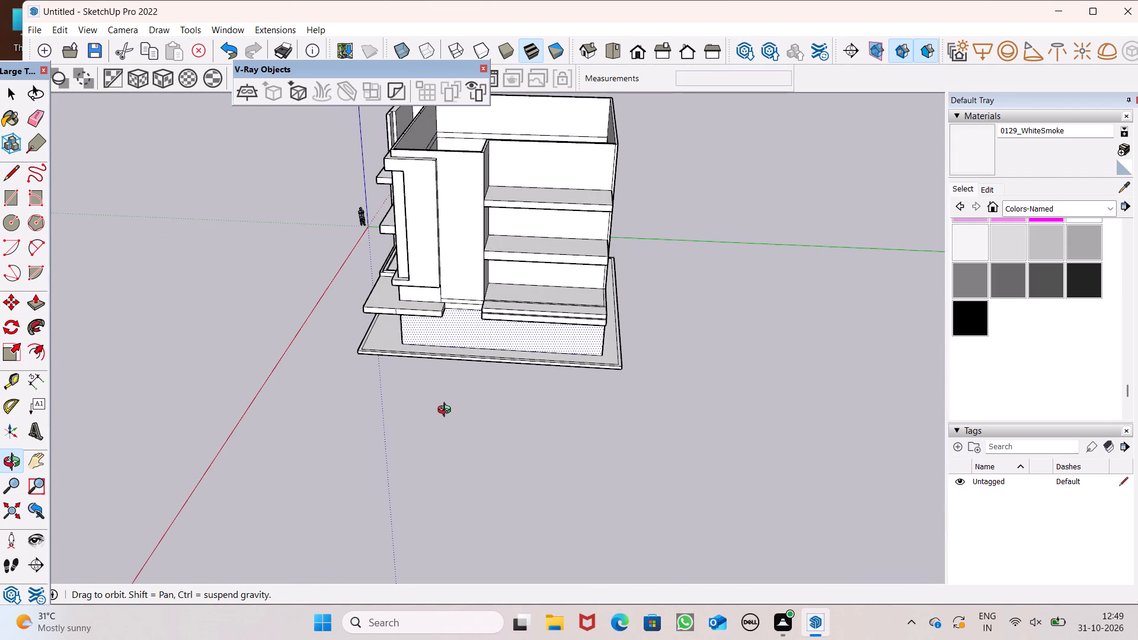
{"action": "middle_click_drag", "start_coordinate": [447, 411], "coordinate": [446, 413]}
{"action": "middle_click_drag", "start_coordinate": [615, 232], "coordinate": [493, 244]}
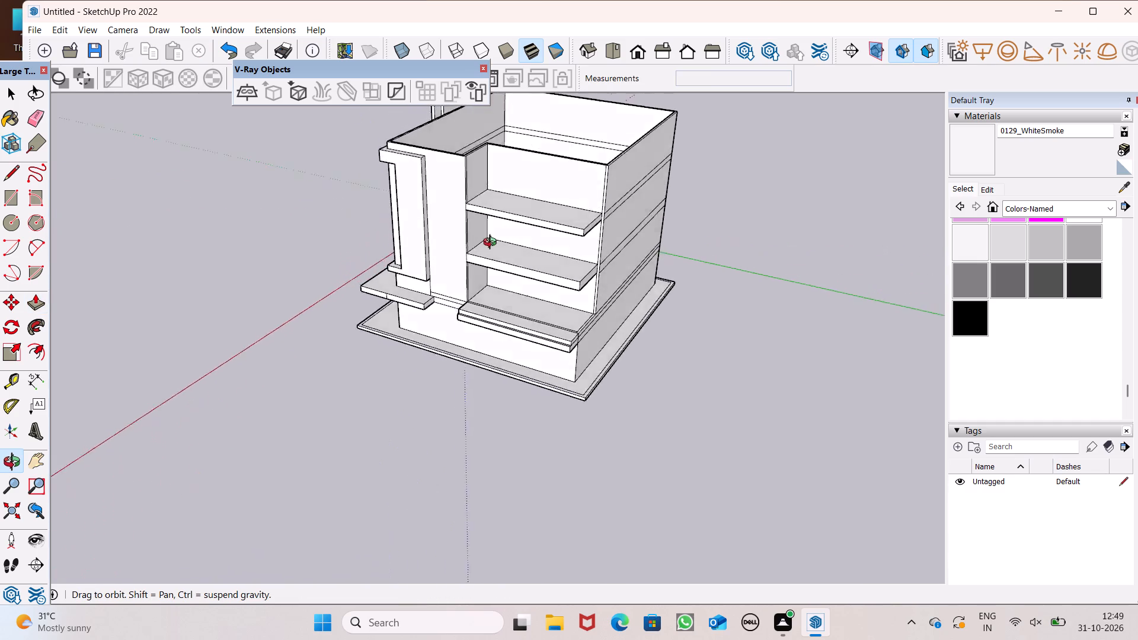
{"action": "middle_click_drag", "start_coordinate": [493, 244], "coordinate": [622, 222]}
{"action": "scroll", "coordinate": [622, 222], "scroll_direction": "up", "scroll_amount": 1}
{"action": "scroll", "coordinate": [525, 264], "scroll_direction": "down", "scroll_amount": 1}
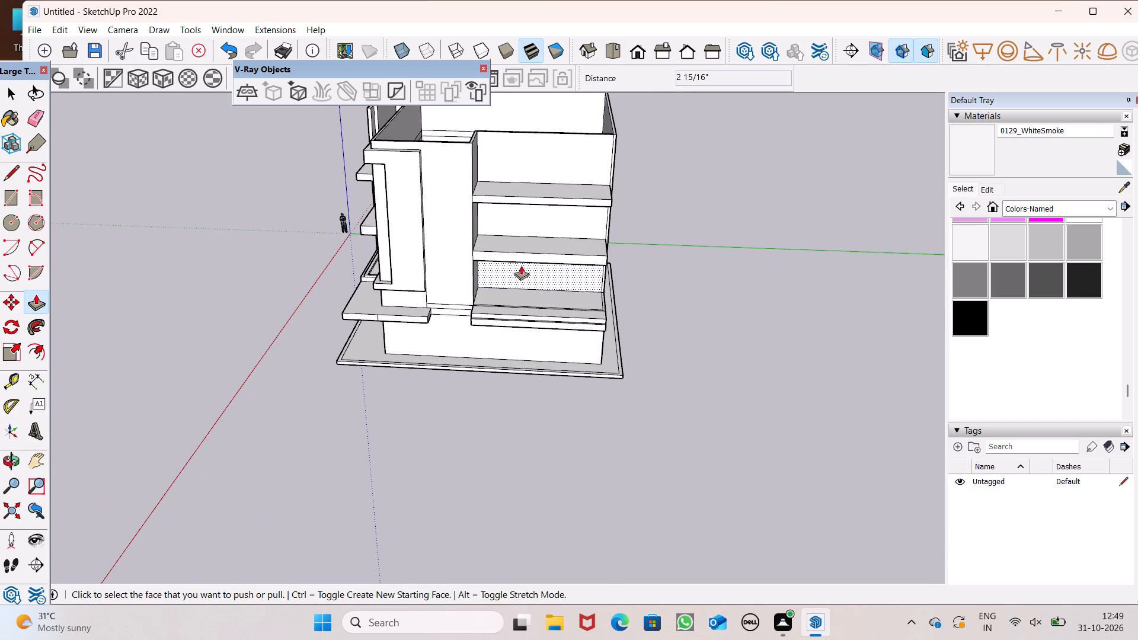
{"action": "scroll", "coordinate": [561, 151], "scroll_direction": "up", "scroll_amount": 5}
{"action": "scroll", "coordinate": [500, 238], "scroll_direction": "down", "scroll_amount": 5}
{"action": "scroll", "coordinate": [724, 206], "scroll_direction": "up", "scroll_amount": 4}
{"action": "middle_click_drag", "start_coordinate": [725, 263], "coordinate": [784, 224]}
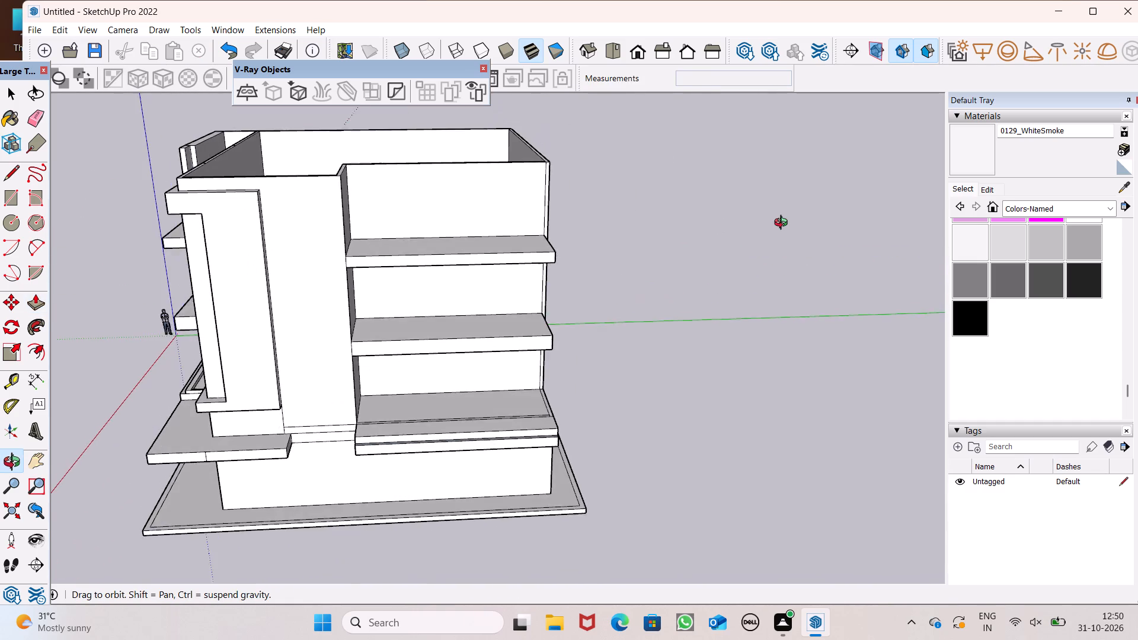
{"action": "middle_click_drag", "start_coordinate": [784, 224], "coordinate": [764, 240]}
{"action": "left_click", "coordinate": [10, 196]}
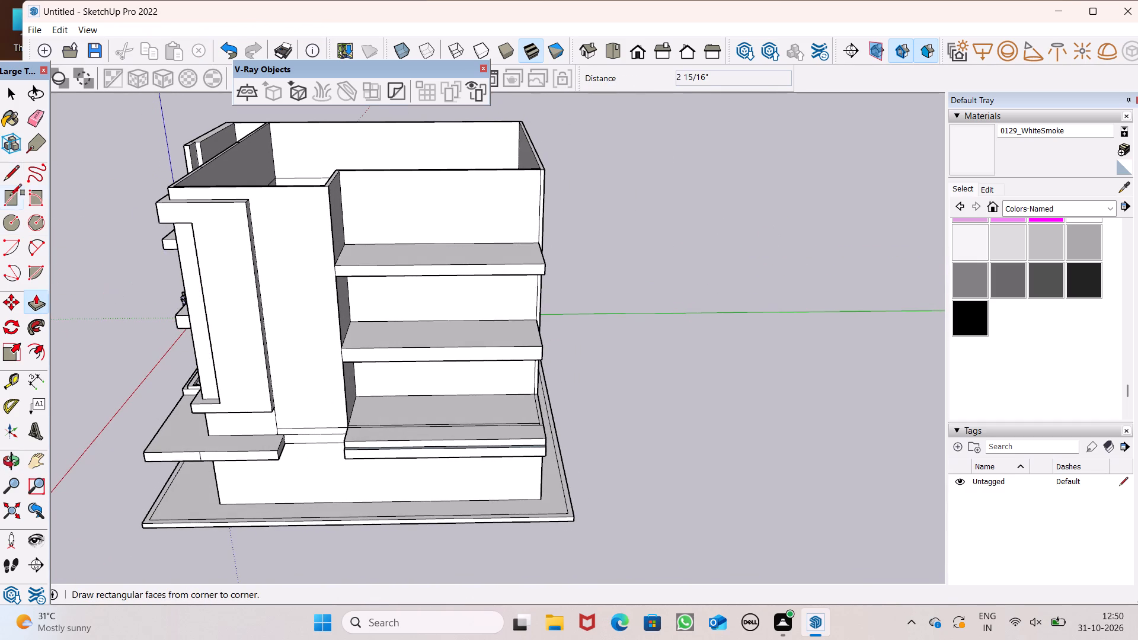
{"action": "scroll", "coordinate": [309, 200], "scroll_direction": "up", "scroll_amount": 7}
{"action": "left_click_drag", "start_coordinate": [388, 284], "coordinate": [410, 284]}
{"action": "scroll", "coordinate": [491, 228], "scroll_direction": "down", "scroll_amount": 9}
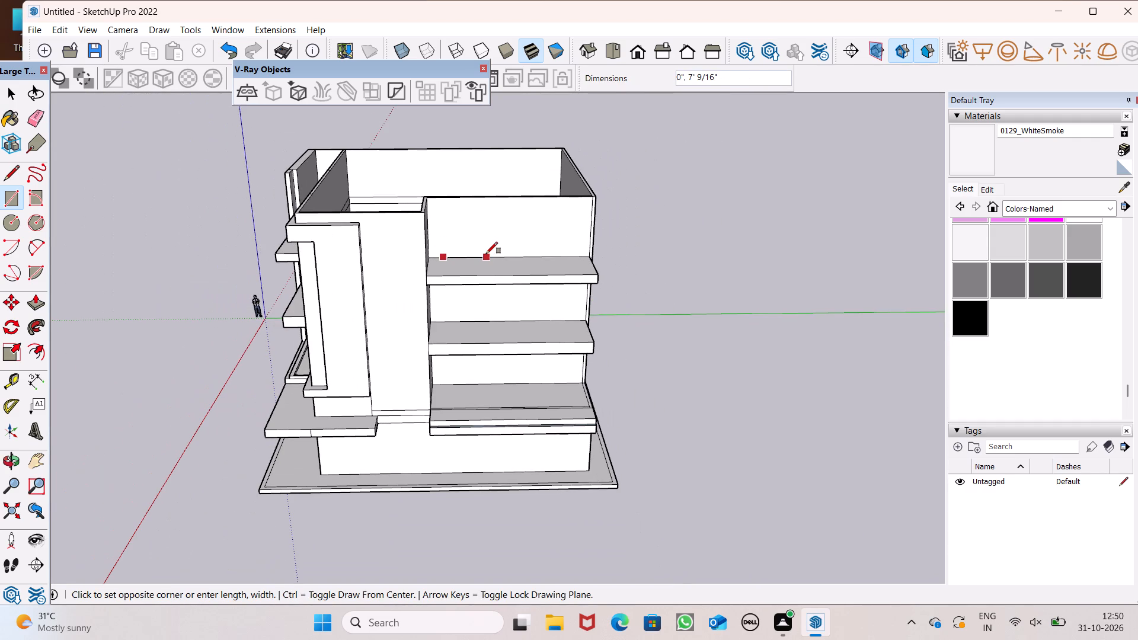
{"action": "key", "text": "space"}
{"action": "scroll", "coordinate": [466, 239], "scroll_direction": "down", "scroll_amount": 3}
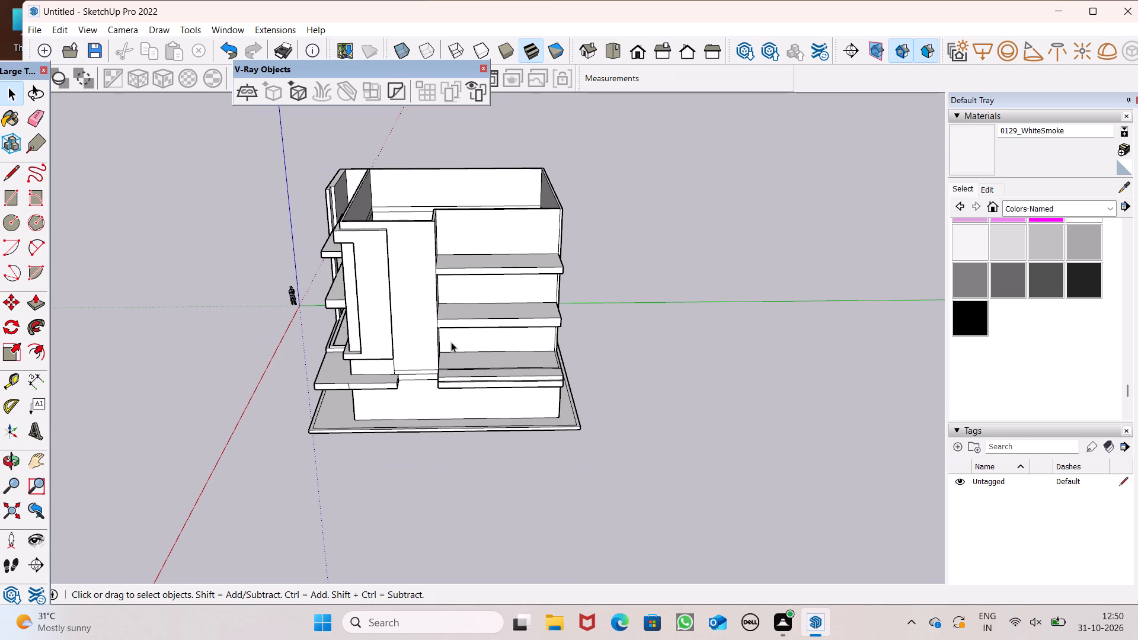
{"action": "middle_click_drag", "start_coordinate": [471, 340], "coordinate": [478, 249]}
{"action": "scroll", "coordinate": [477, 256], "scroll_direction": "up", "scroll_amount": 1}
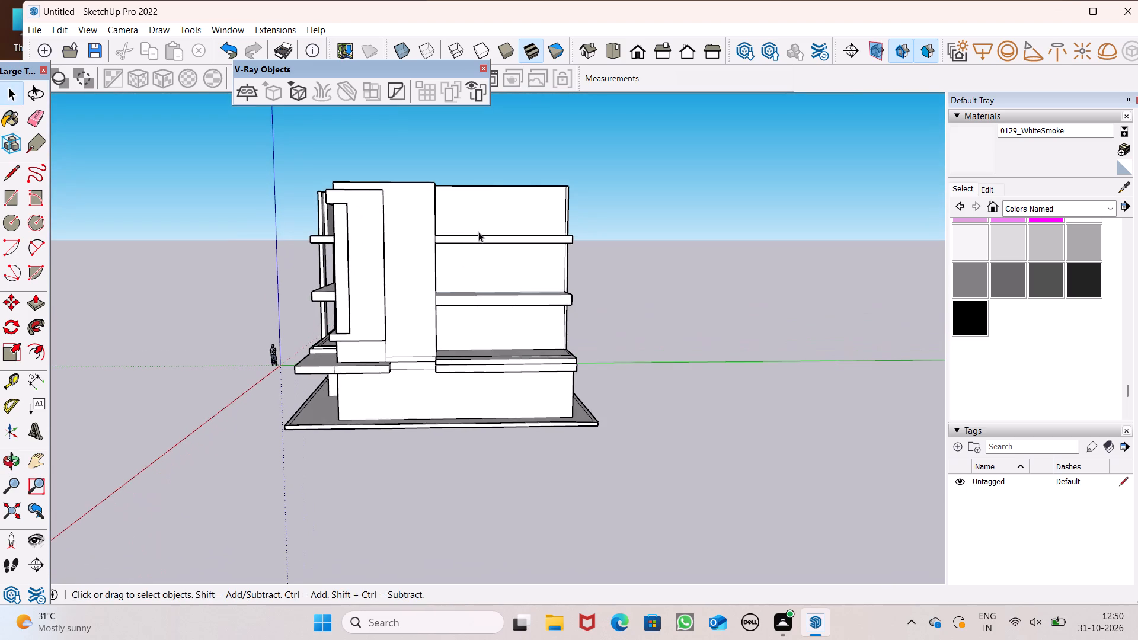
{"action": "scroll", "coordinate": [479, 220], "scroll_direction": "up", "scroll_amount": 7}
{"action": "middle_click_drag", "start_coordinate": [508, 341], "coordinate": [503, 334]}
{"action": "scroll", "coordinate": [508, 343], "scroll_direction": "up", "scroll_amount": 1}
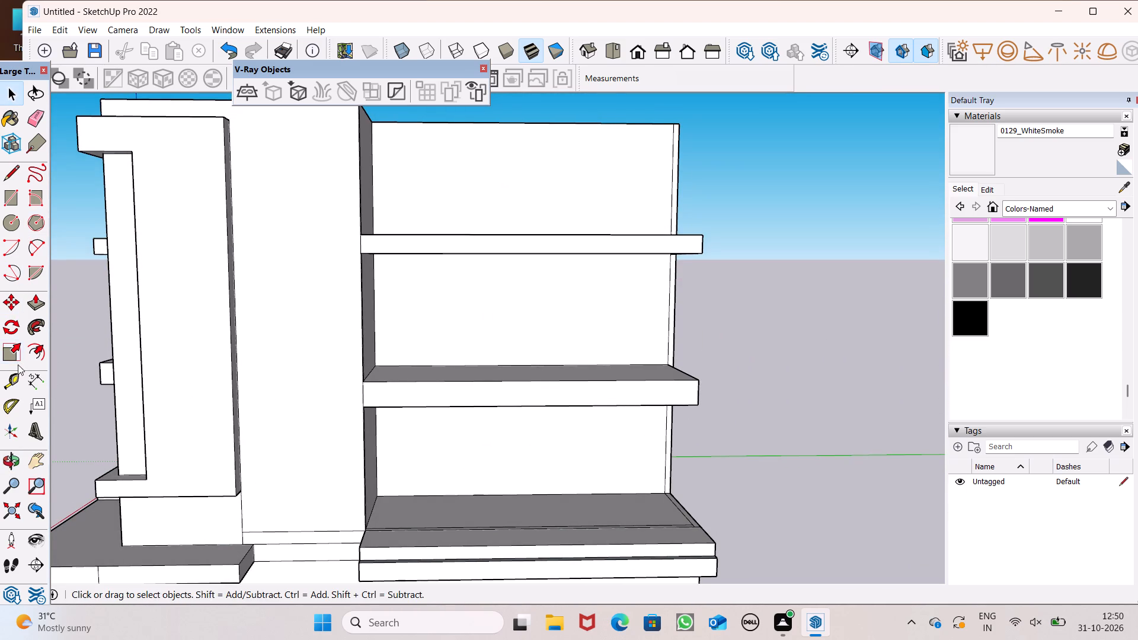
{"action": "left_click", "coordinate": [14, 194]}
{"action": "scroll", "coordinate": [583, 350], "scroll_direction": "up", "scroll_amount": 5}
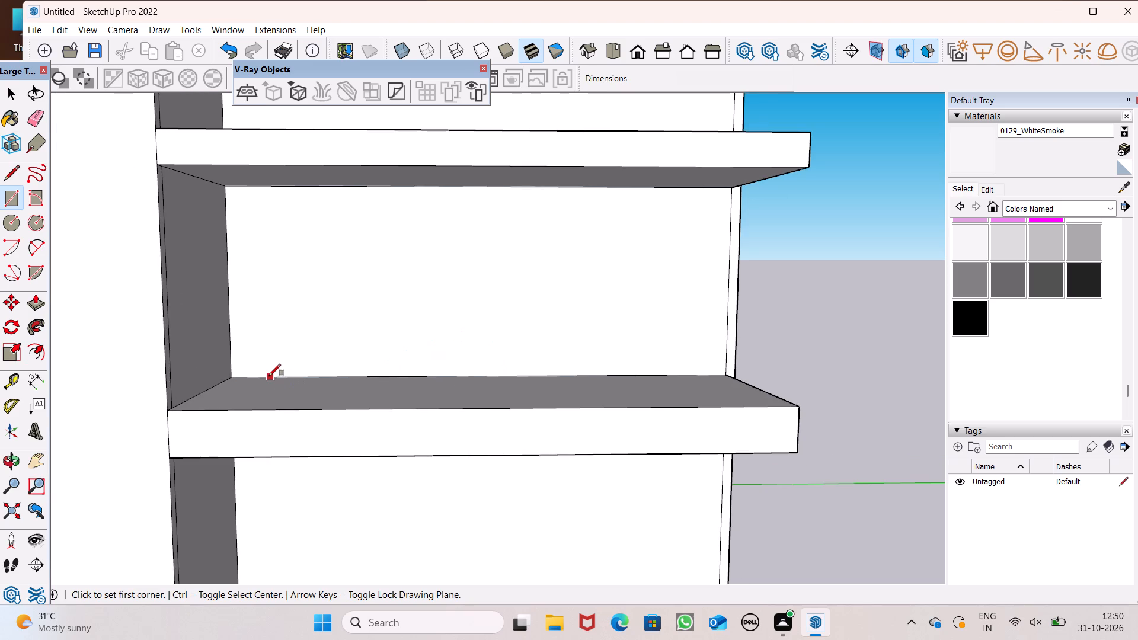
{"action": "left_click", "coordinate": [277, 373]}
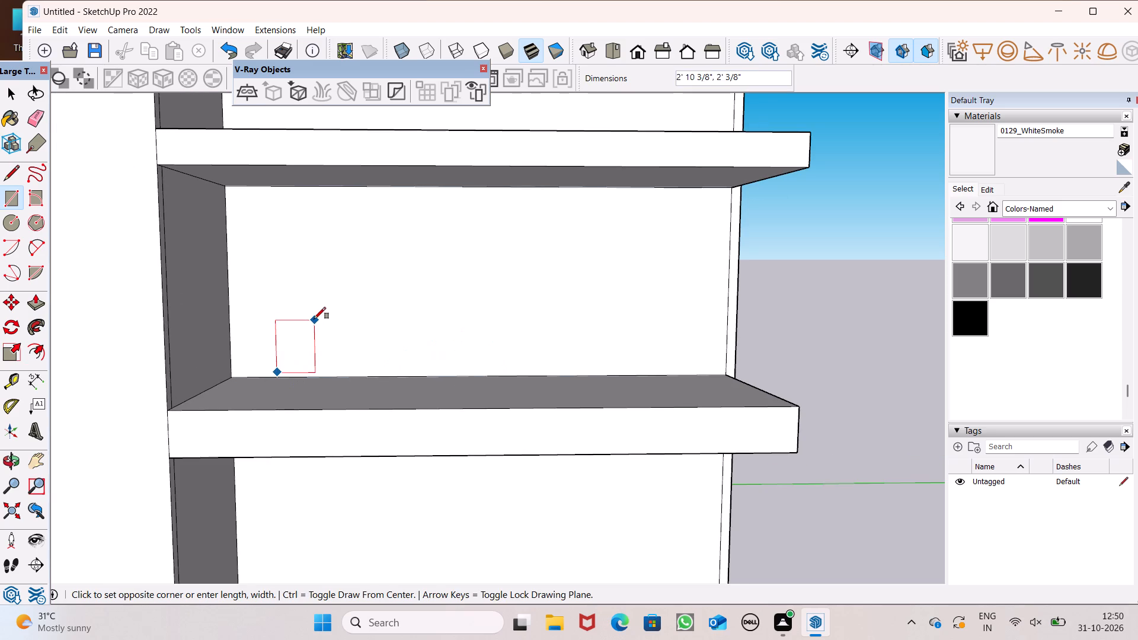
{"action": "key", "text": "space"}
Draw a 4' by 7' door rectangle rising from the middle slab on the side recess's back wall, near the inner corner.
{"action": "left_click", "coordinate": [1, 198]}
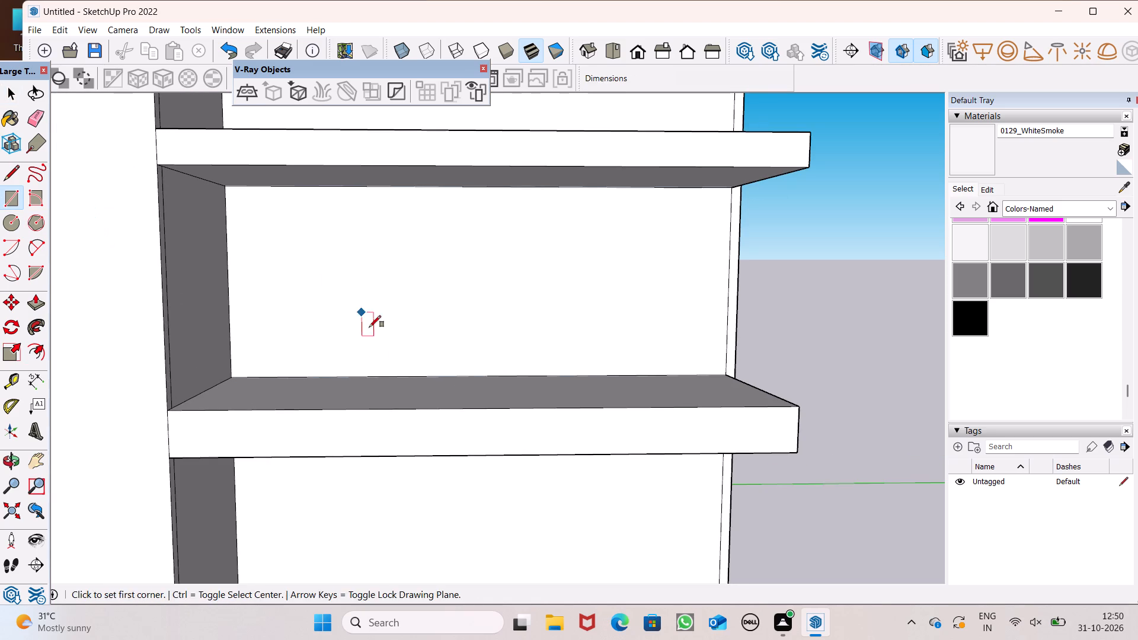
{"action": "middle_click_drag", "start_coordinate": [378, 341], "coordinate": [384, 370]}
{"action": "scroll", "coordinate": [384, 362], "scroll_direction": "up", "scroll_amount": 1}
{"action": "scroll", "coordinate": [305, 386], "scroll_direction": "up", "scroll_amount": 2}
{"action": "left_click", "coordinate": [274, 415]}
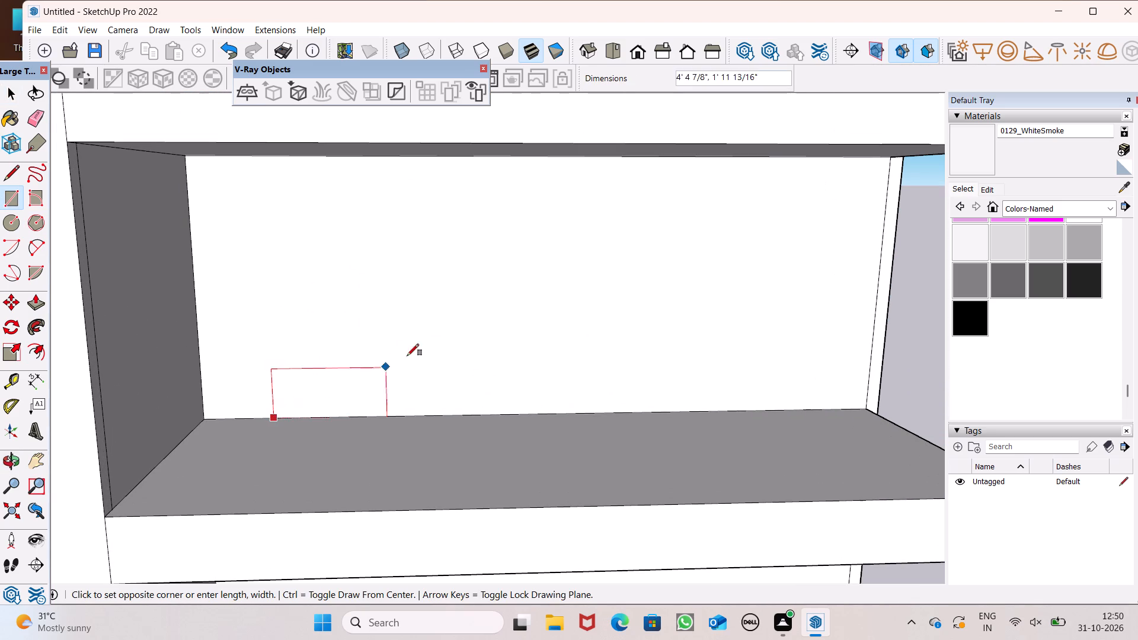
{"action": "type", "text": "4',"}
{"action": "type", "text": "7'"}
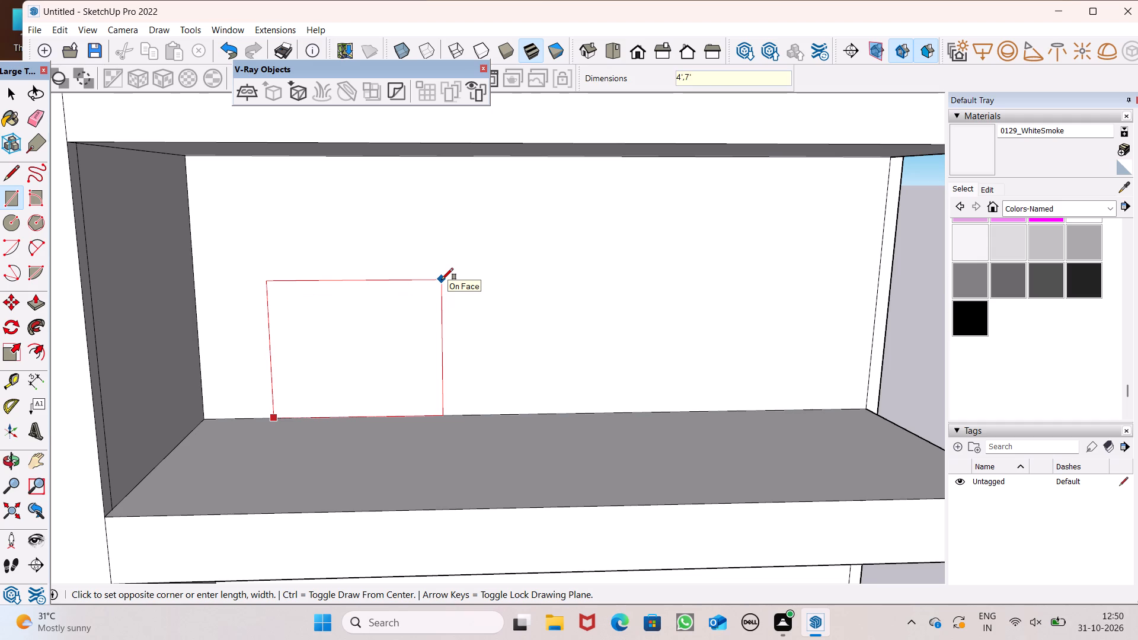
{"action": "key", "text": "Return"}
Draw a window rectangle about 7' 8" by 5' 3" beside the door outline, raised above the slab on the same wall.
{"action": "scroll", "coordinate": [339, 242], "scroll_direction": "down", "scroll_amount": 2}
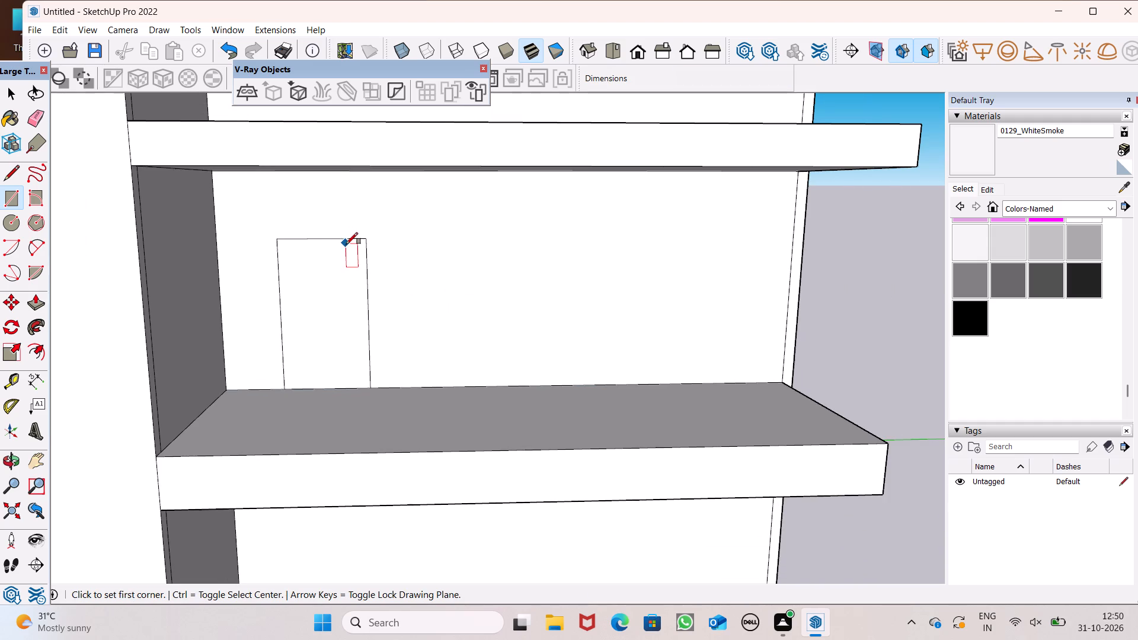
{"action": "middle_click_drag", "start_coordinate": [424, 386], "coordinate": [431, 341]}
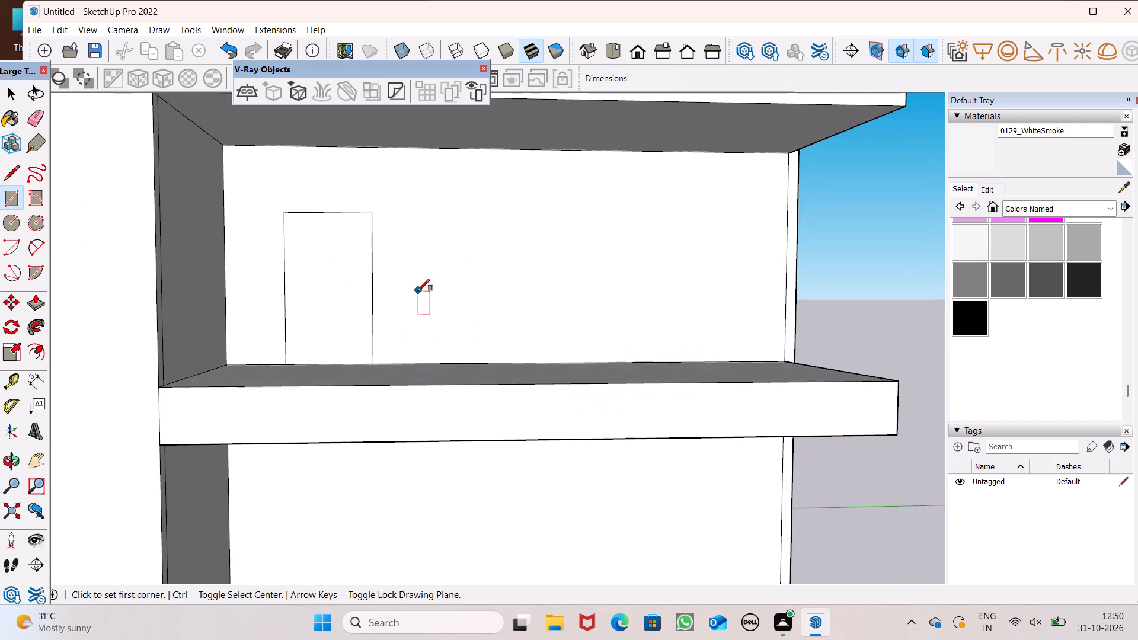
{"action": "scroll", "coordinate": [418, 290], "scroll_direction": "down", "scroll_amount": 3}
{"action": "middle_click_drag", "start_coordinate": [418, 290], "coordinate": [403, 313]}
{"action": "scroll", "coordinate": [419, 281], "scroll_direction": "up", "scroll_amount": 1}
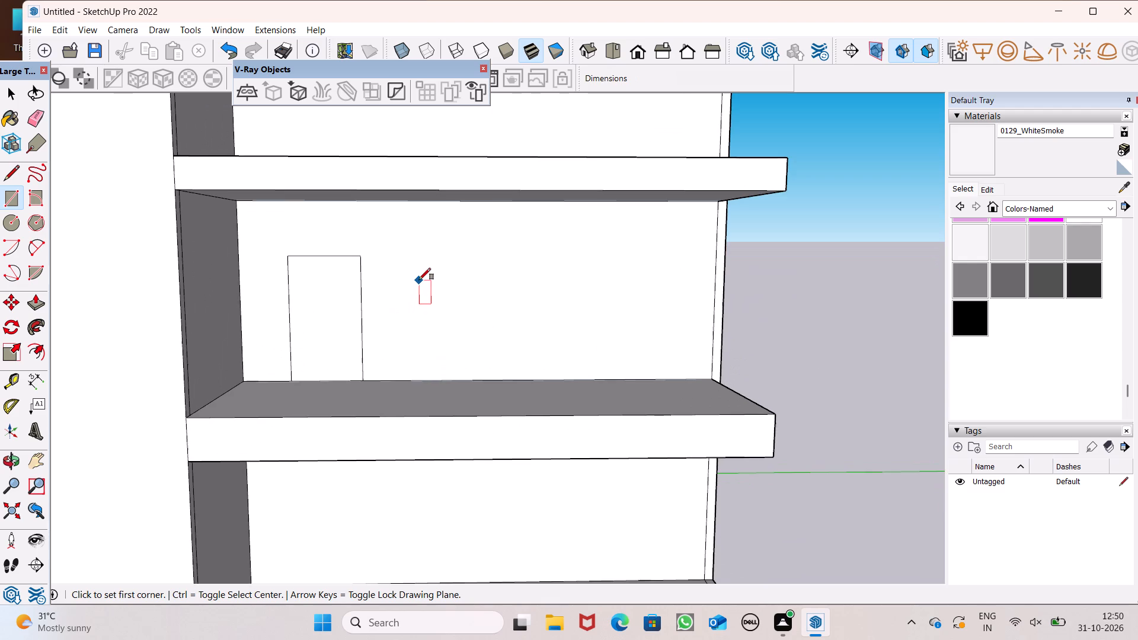
{"action": "scroll", "coordinate": [420, 272], "scroll_direction": "up", "scroll_amount": 2}
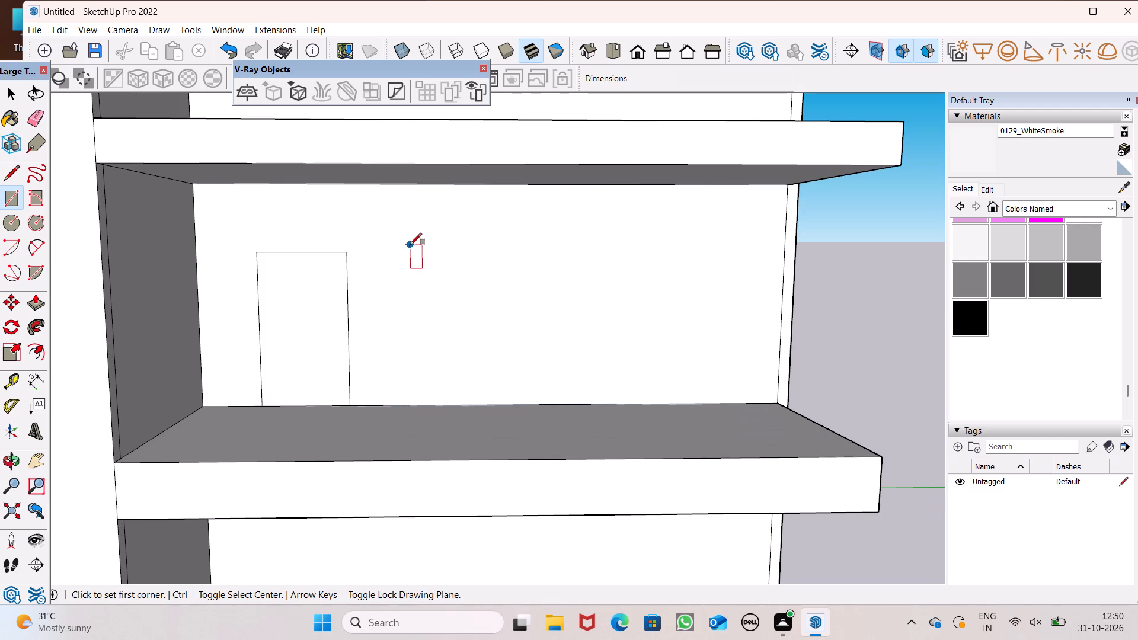
{"action": "left_click_drag", "start_coordinate": [398, 245], "coordinate": [410, 251]}
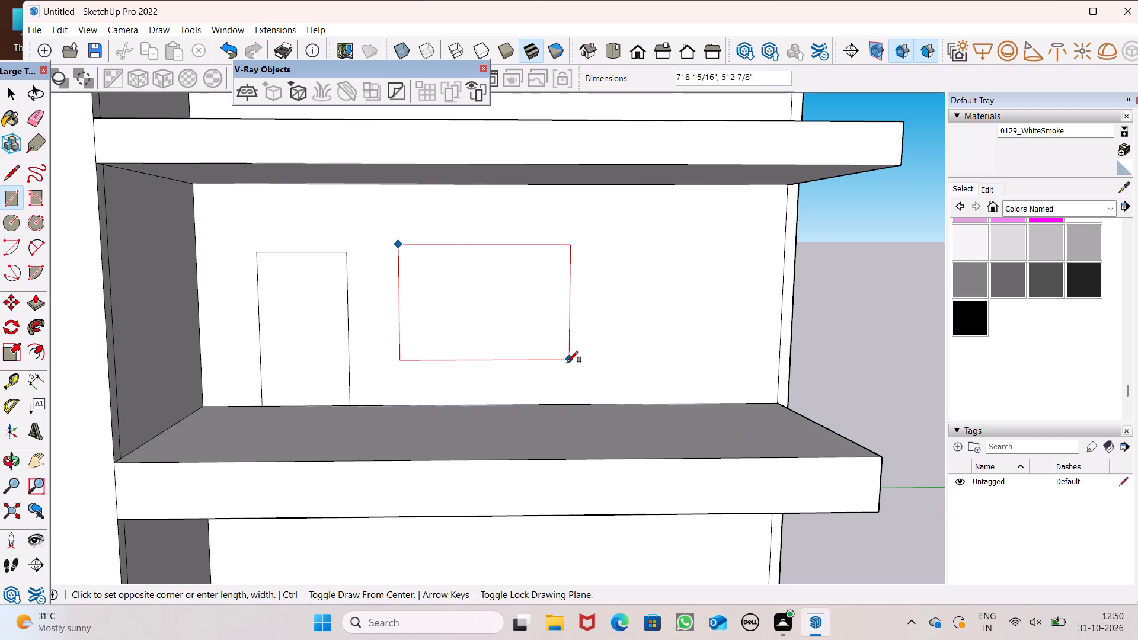
{"action": "left_click", "coordinate": [565, 361]}
Draw a second 4' by 7' door rectangle from the slab on the other side of the window outline.
{"action": "middle_click_drag", "start_coordinate": [714, 414], "coordinate": [706, 420]}
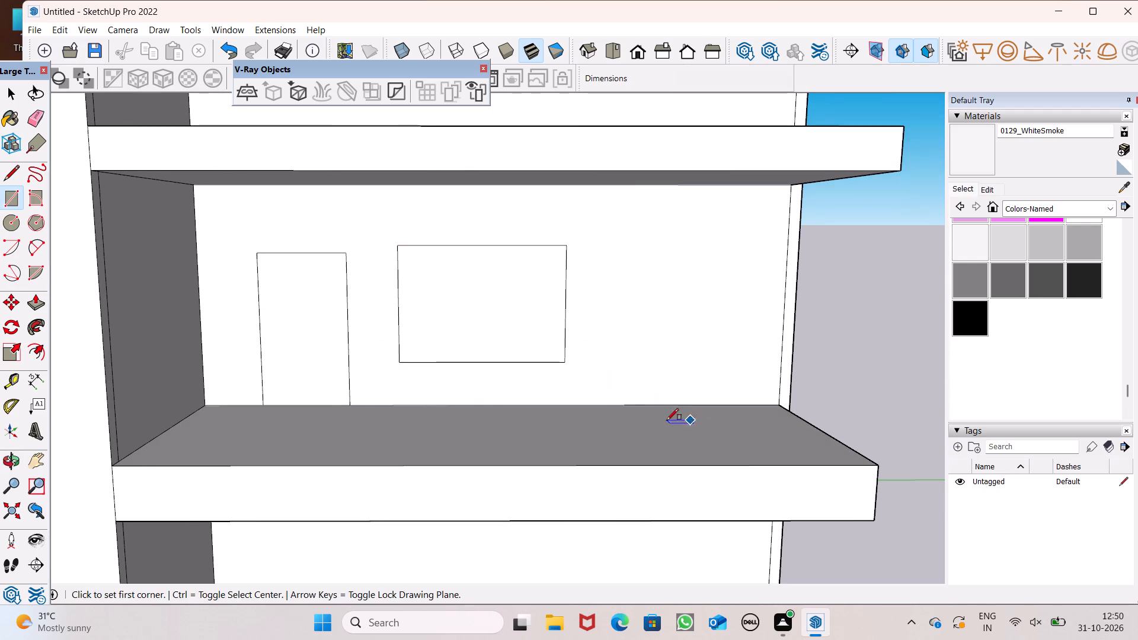
{"action": "left_click", "coordinate": [616, 405]}
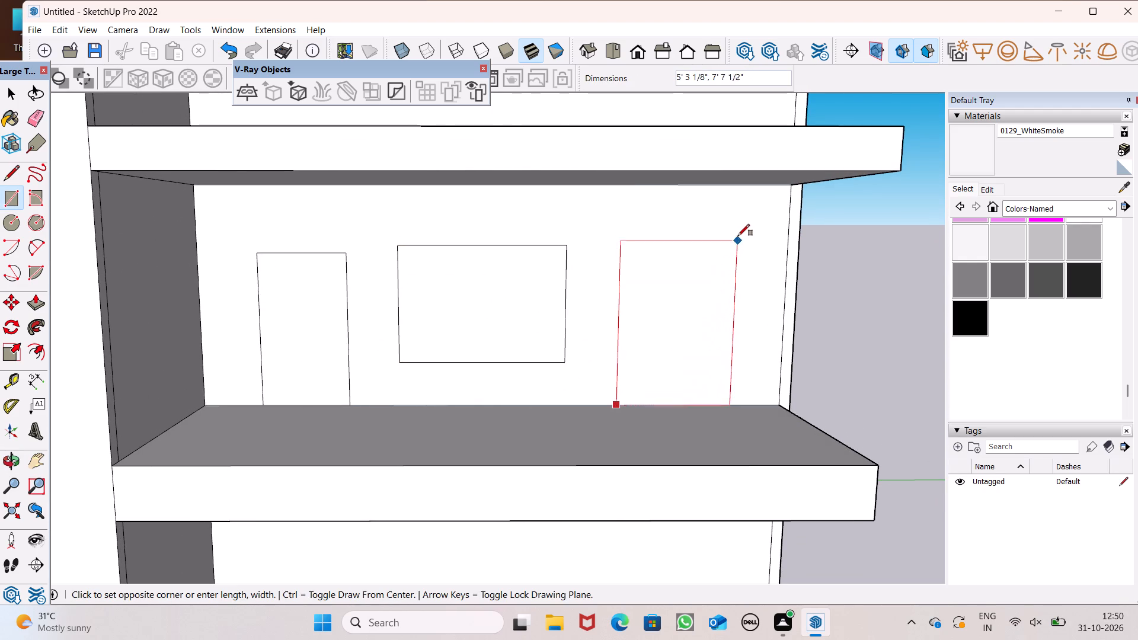
{"action": "type", "text": "4',7'"}
{"action": "key", "text": "Return"}
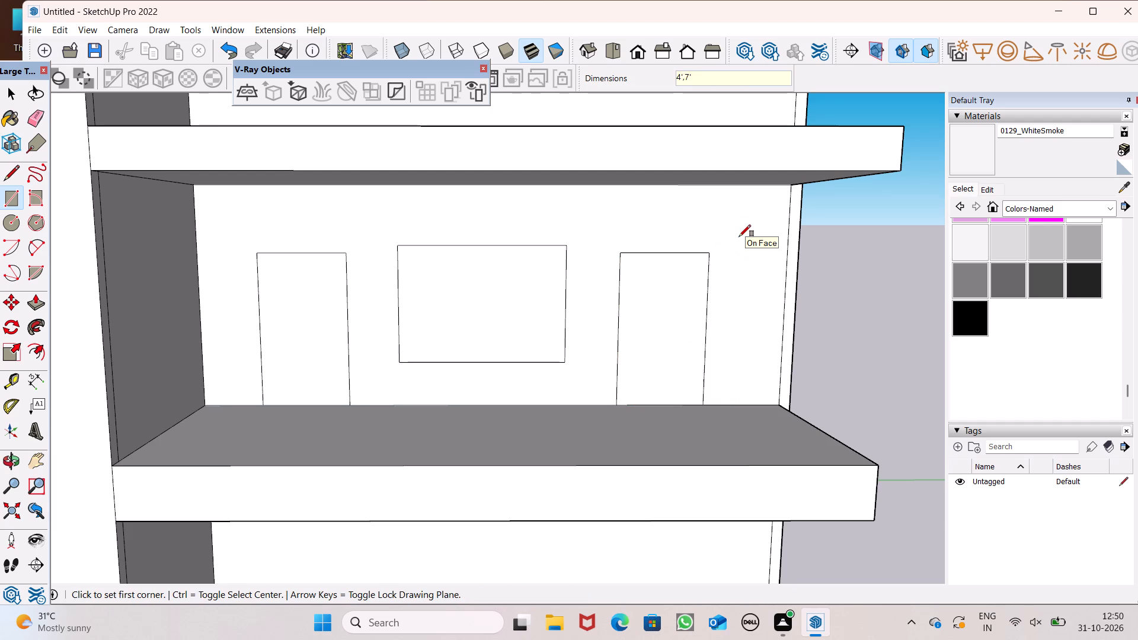
Copy the door outline nearest the recess's inner corner 12' 6" straight down onto the wall of the storey below.
{"action": "scroll", "coordinate": [549, 235], "scroll_direction": "down", "scroll_amount": 4}
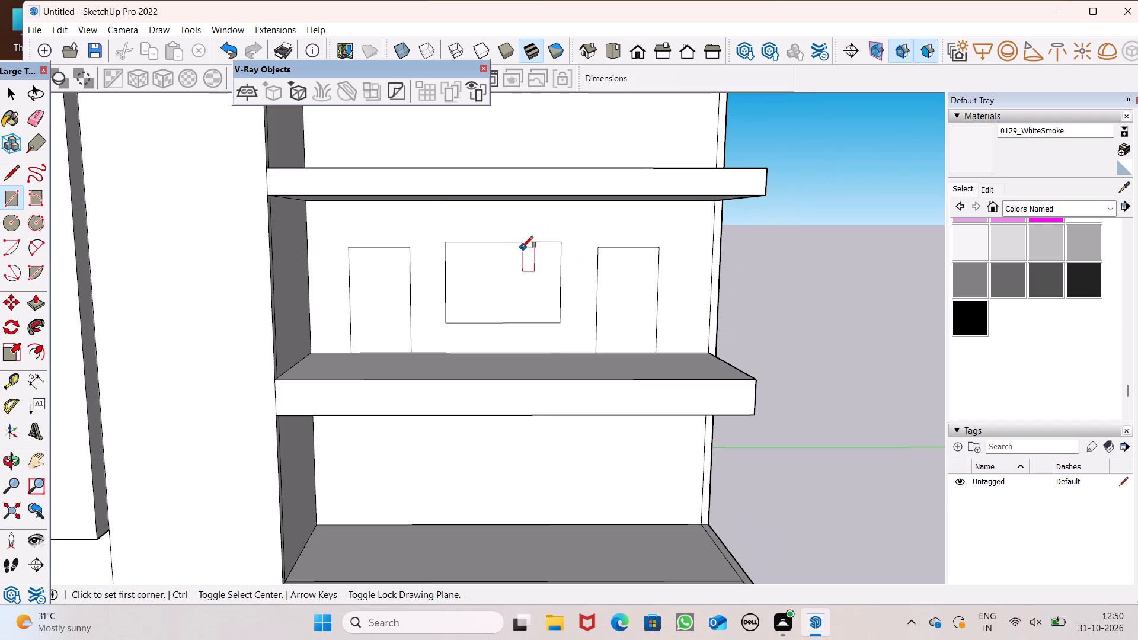
{"action": "scroll", "coordinate": [621, 258], "scroll_direction": "down", "scroll_amount": 2}
{"action": "middle_click_drag", "start_coordinate": [634, 289], "coordinate": [638, 334]}
{"action": "middle_click_drag", "start_coordinate": [638, 334], "coordinate": [613, 289]}
{"action": "key", "text": "space"}
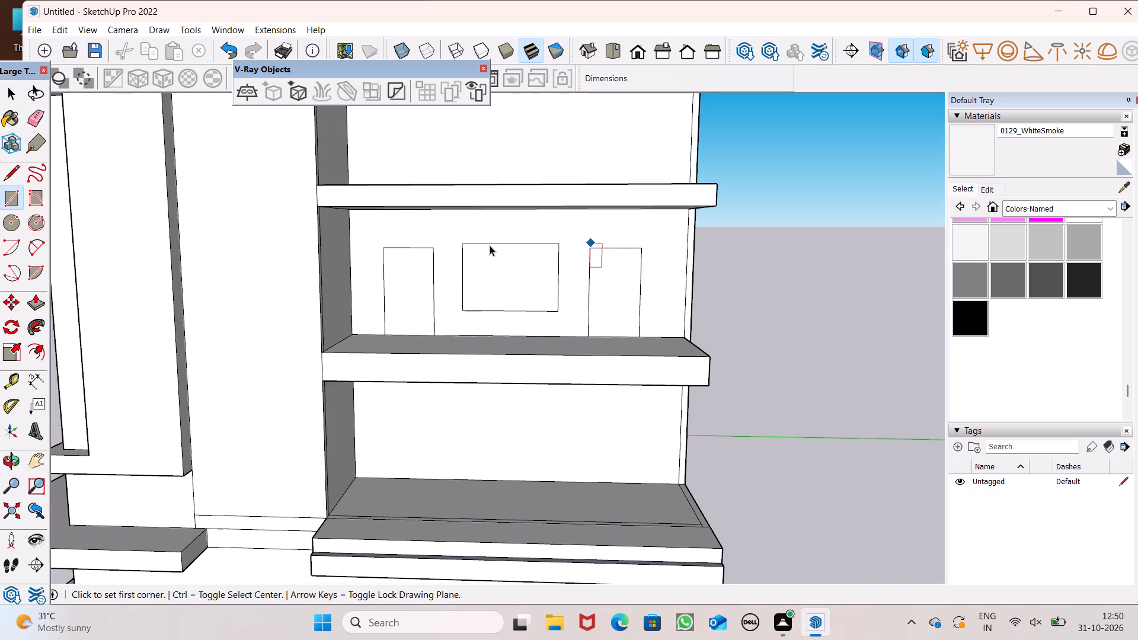
{"action": "scroll", "coordinate": [494, 250], "scroll_direction": "down", "scroll_amount": 5}
{"action": "double_click", "coordinate": [443, 283]}
{"action": "scroll", "coordinate": [630, 227], "scroll_direction": "down", "scroll_amount": 7}
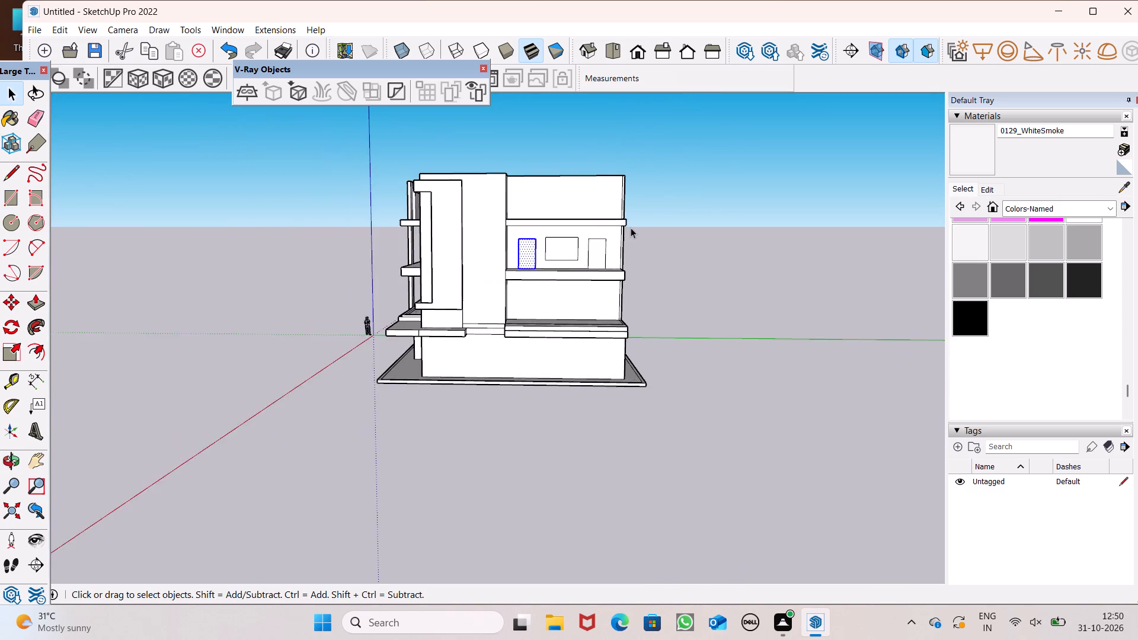
{"action": "middle_click_drag", "start_coordinate": [618, 279], "coordinate": [664, 287]}
{"action": "scroll", "coordinate": [664, 287], "scroll_direction": "up", "scroll_amount": 1}
{"action": "key", "text": "m"}
{"action": "key", "text": "Return"}
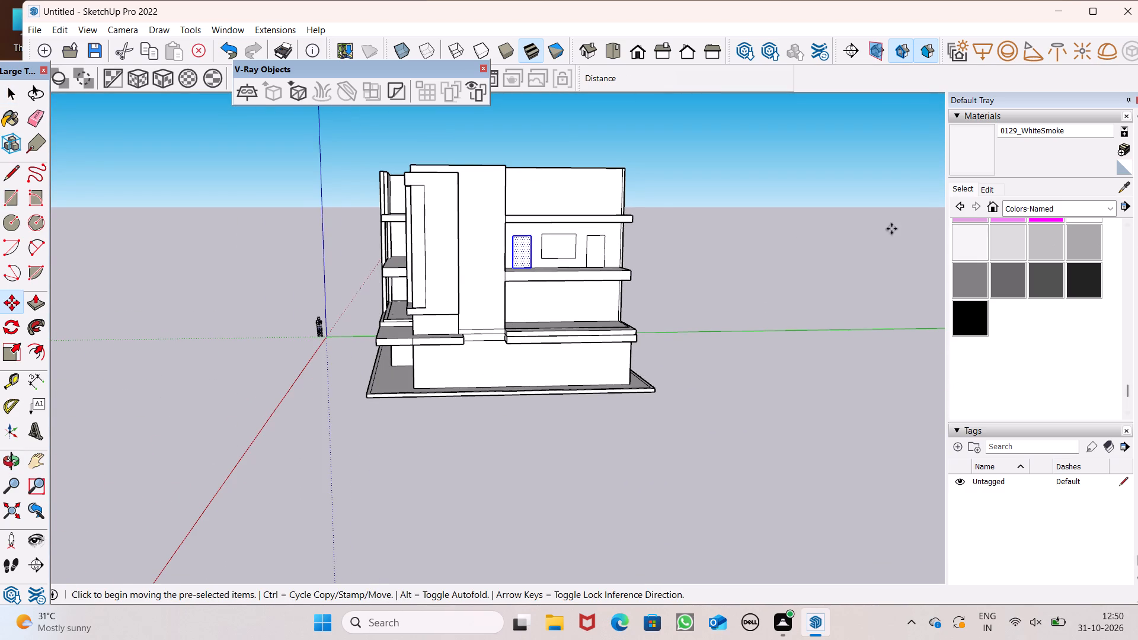
{"action": "scroll", "coordinate": [443, 235], "scroll_direction": "up", "scroll_amount": 6}
{"action": "middle_click_drag", "start_coordinate": [638, 320], "coordinate": [610, 347]}
{"action": "scroll", "coordinate": [632, 325], "scroll_direction": "up", "scroll_amount": 1}
{"action": "scroll", "coordinate": [576, 364], "scroll_direction": "up", "scroll_amount": 2}
{"action": "middle_click_drag", "start_coordinate": [573, 428], "coordinate": [542, 385]}
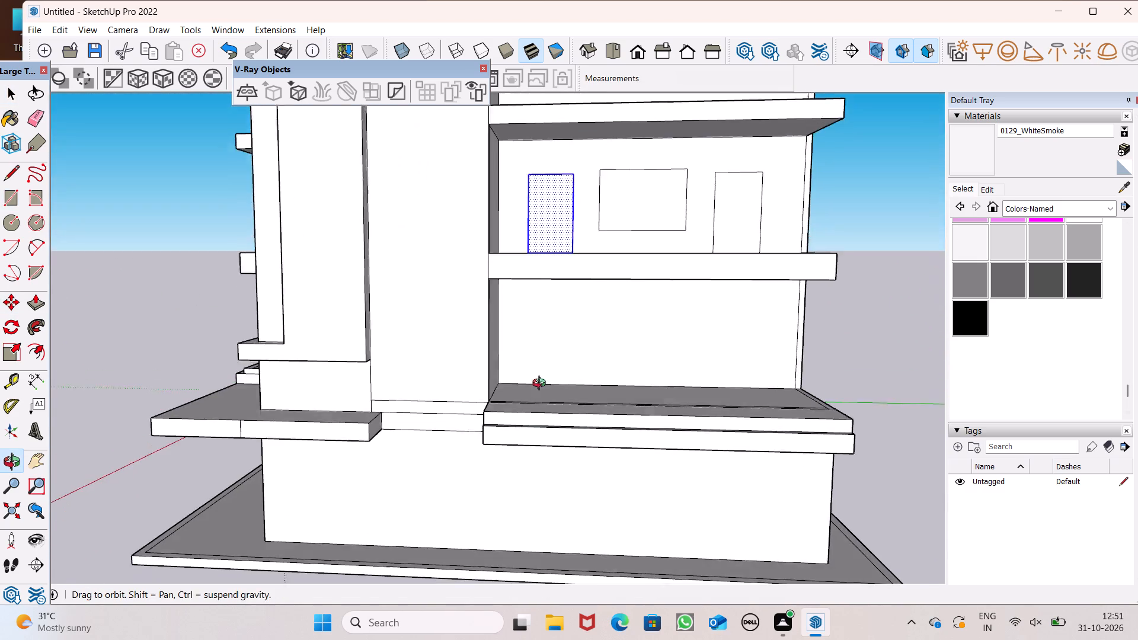
{"action": "middle_click_drag", "start_coordinate": [542, 385], "coordinate": [532, 396]}
{"action": "scroll", "coordinate": [551, 261], "scroll_direction": "up", "scroll_amount": 4}
{"action": "scroll", "coordinate": [562, 245], "scroll_direction": "down", "scroll_amount": 2}
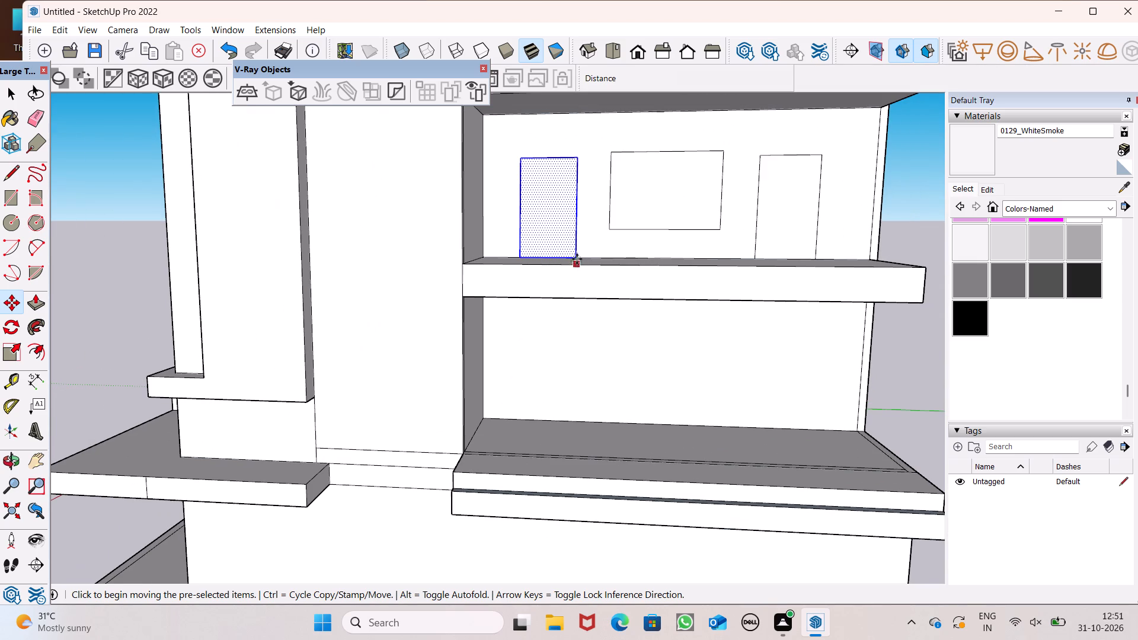
{"action": "left_click_drag", "start_coordinate": [577, 256], "coordinate": [576, 428]}
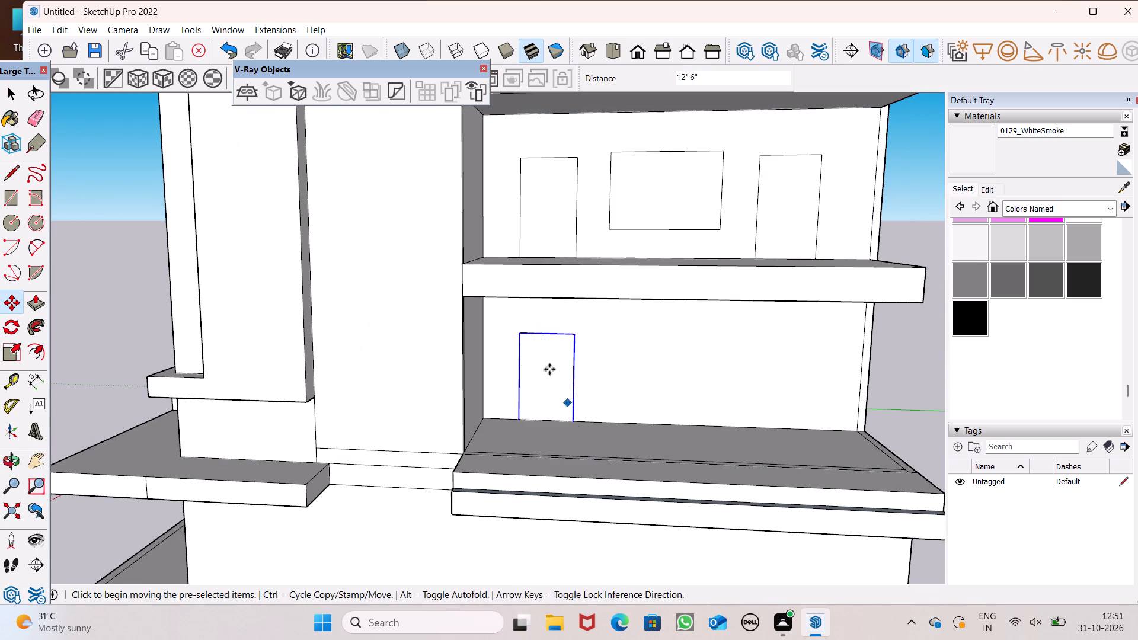
Copy the window outline about 12' 9" straight down onto the lower storey's wall, beside the copied door.
{"action": "key", "text": "space"}
{"action": "double_click", "coordinate": [675, 216]}
{"action": "key", "text": "m"}
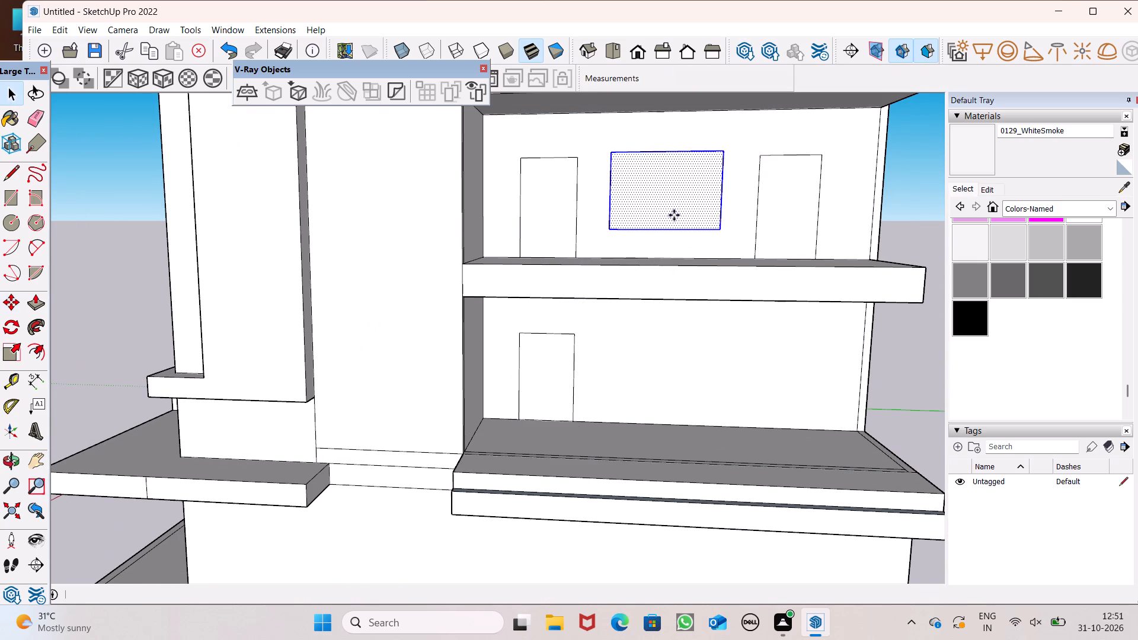
{"action": "key", "text": "Return"}
{"action": "left_click_drag", "start_coordinate": [677, 206], "coordinate": [660, 362]}
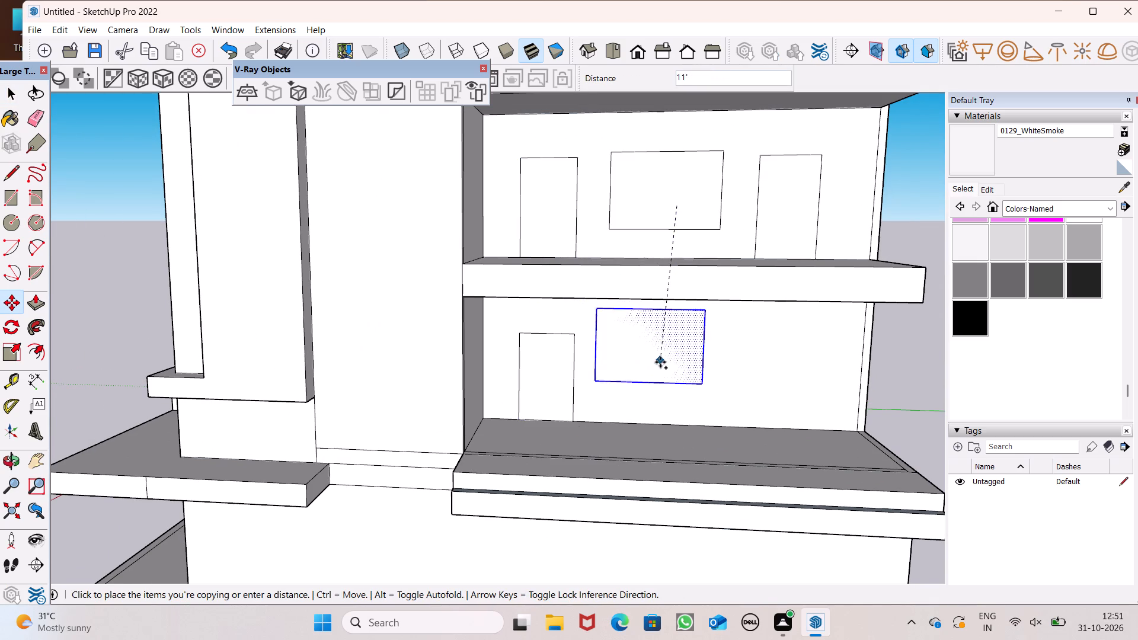
{"action": "left_click_drag", "start_coordinate": [660, 362], "coordinate": [666, 386]}
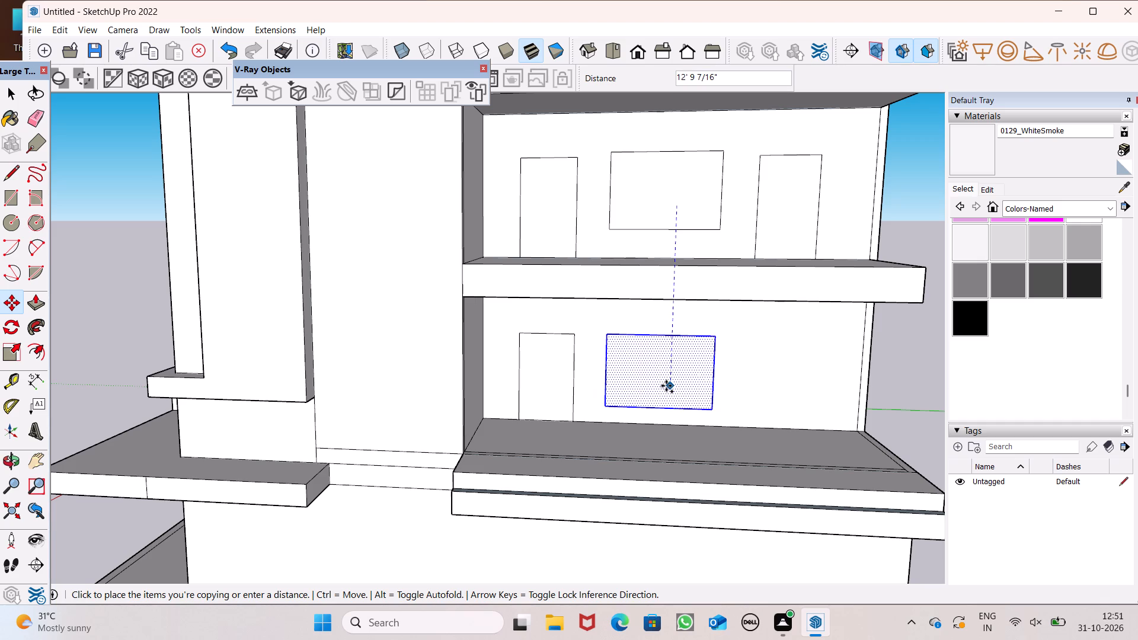
{"action": "left_click_drag", "start_coordinate": [666, 386], "coordinate": [667, 386]}
{"action": "scroll", "coordinate": [643, 340], "scroll_direction": "down", "scroll_amount": 6}
{"action": "key", "text": "space"}
{"action": "left_click", "coordinate": [855, 352]}
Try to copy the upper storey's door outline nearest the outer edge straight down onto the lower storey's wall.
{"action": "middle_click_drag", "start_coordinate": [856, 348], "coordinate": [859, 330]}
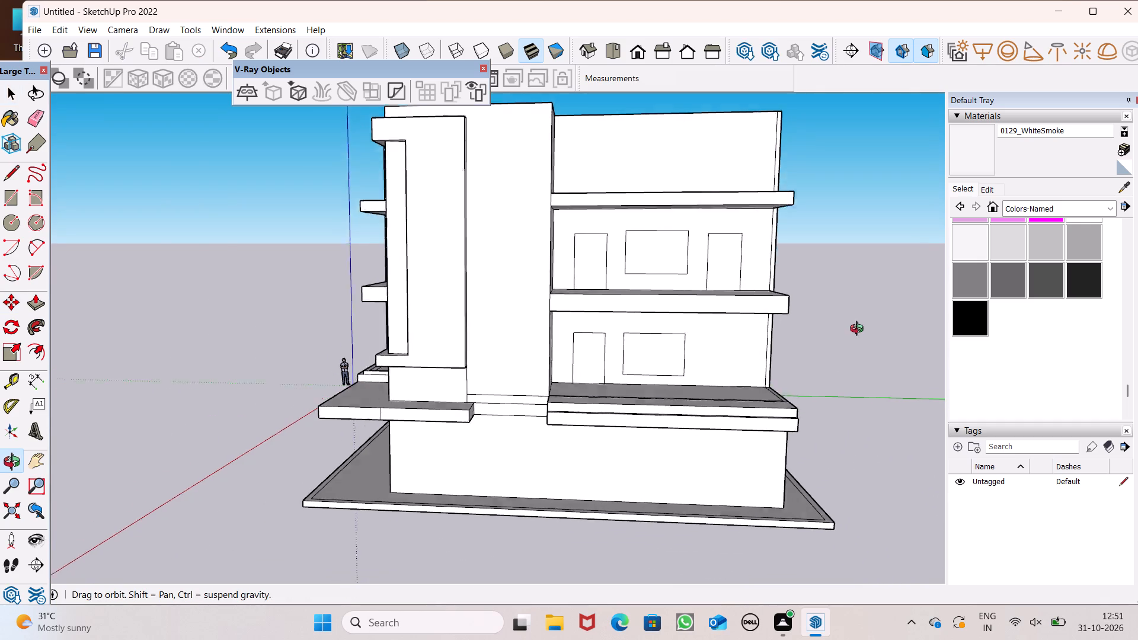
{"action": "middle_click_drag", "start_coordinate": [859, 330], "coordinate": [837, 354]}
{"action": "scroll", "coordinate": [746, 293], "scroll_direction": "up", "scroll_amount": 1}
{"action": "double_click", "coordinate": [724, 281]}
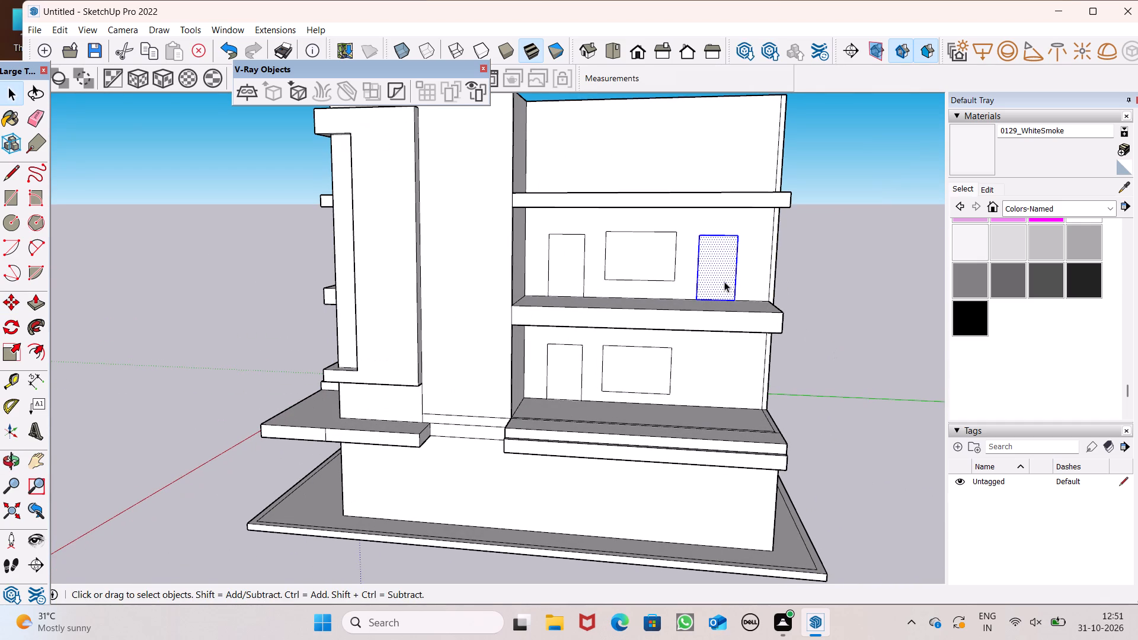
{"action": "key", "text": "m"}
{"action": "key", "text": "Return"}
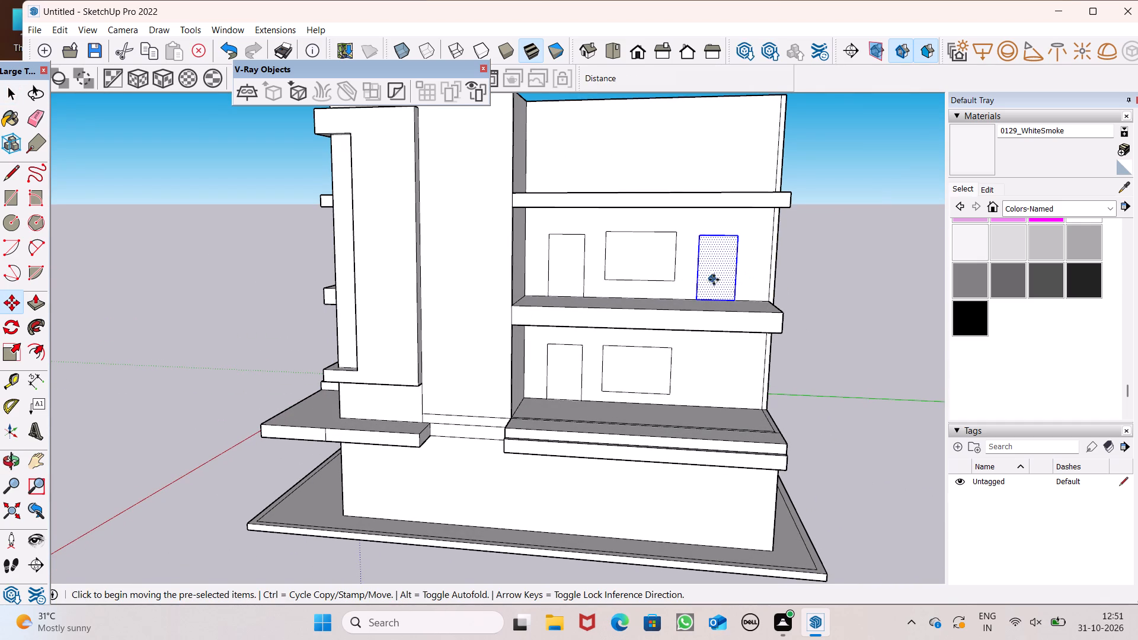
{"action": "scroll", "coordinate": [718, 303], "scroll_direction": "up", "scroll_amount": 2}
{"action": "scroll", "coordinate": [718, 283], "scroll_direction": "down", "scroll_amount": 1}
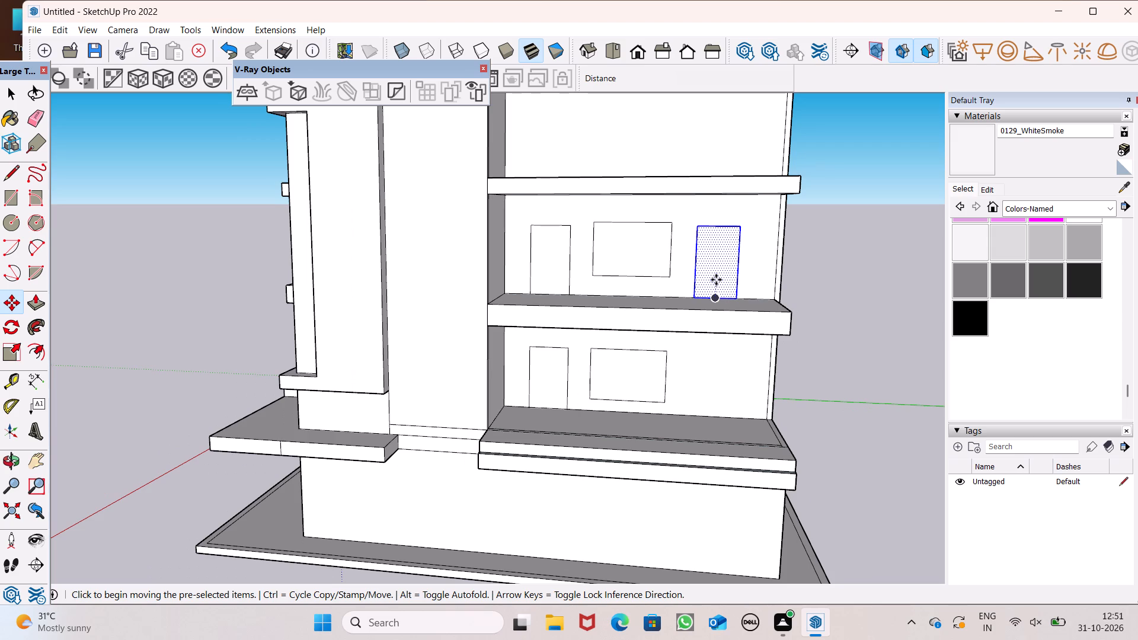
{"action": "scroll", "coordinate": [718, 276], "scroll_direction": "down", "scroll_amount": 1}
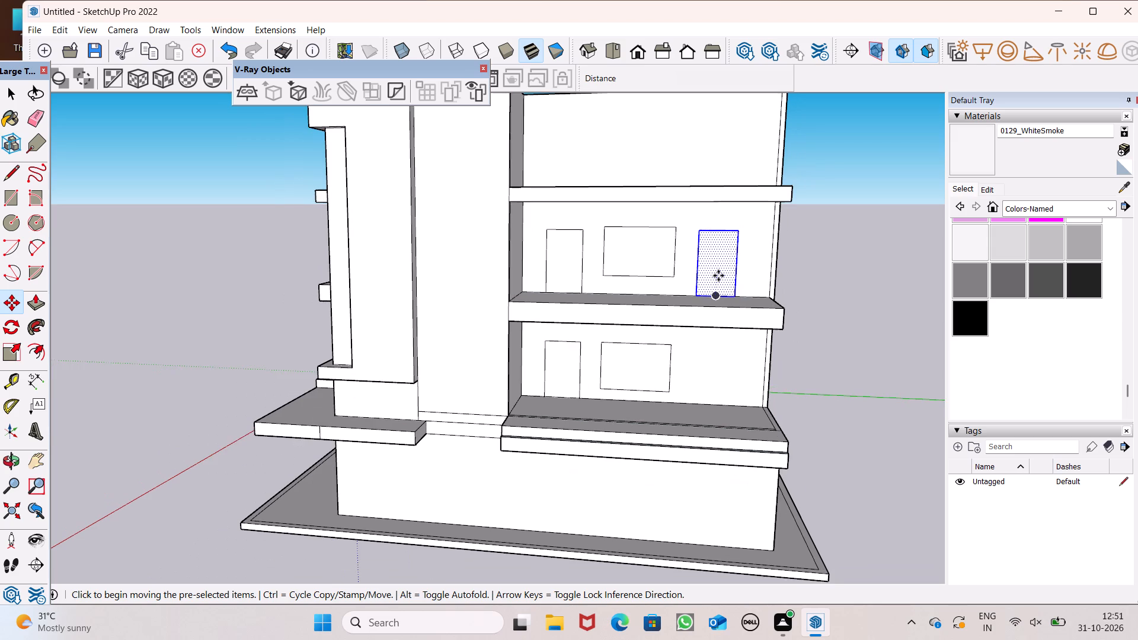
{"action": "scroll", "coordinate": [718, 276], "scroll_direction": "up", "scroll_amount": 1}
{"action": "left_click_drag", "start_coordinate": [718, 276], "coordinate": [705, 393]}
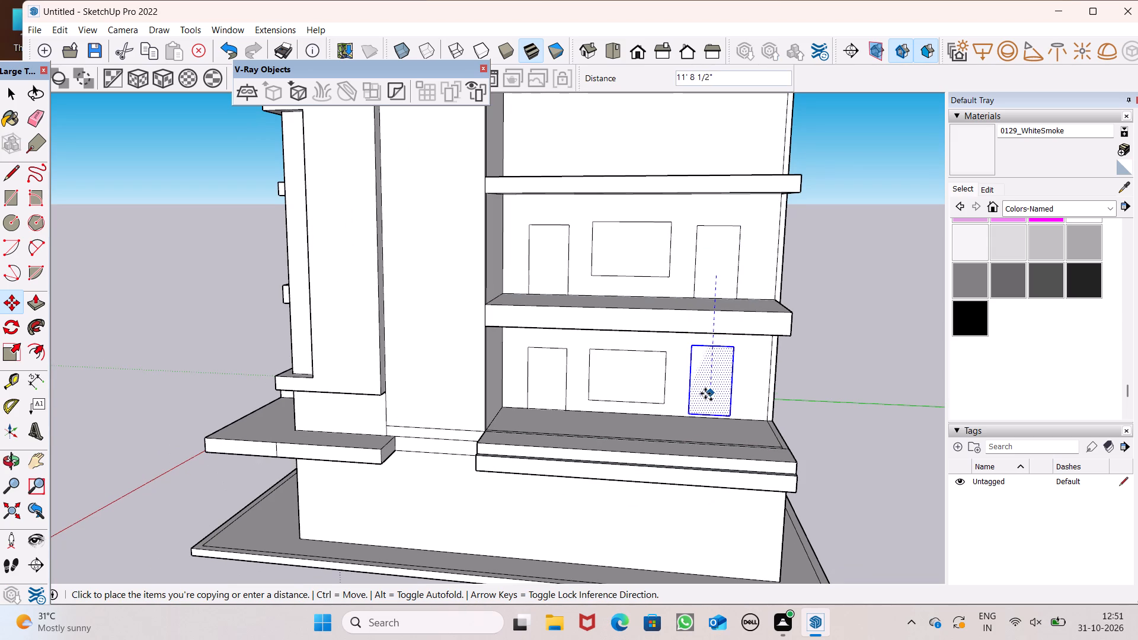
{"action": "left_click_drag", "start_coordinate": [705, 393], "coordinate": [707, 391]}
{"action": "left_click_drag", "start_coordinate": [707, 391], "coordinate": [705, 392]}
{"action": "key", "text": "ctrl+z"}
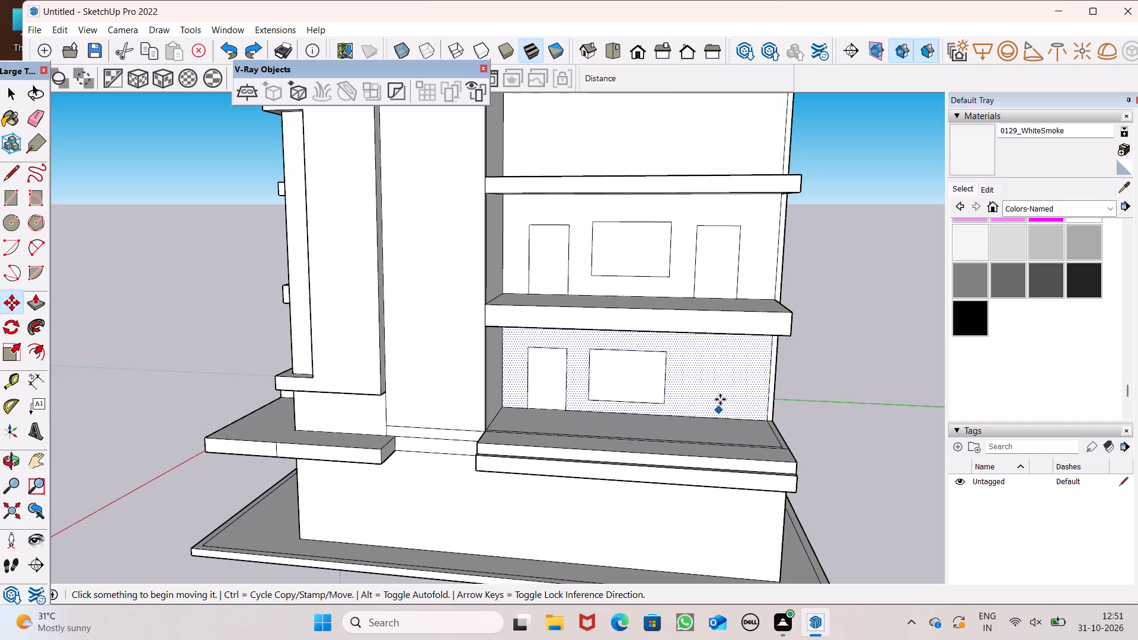
Copy the upper storey's outer door outline about 12' straight down onto the lower storey's wall, beyond the window outline.
{"action": "key", "text": "space"}
{"action": "double_click", "coordinate": [708, 279]}
{"action": "key", "text": "m"}
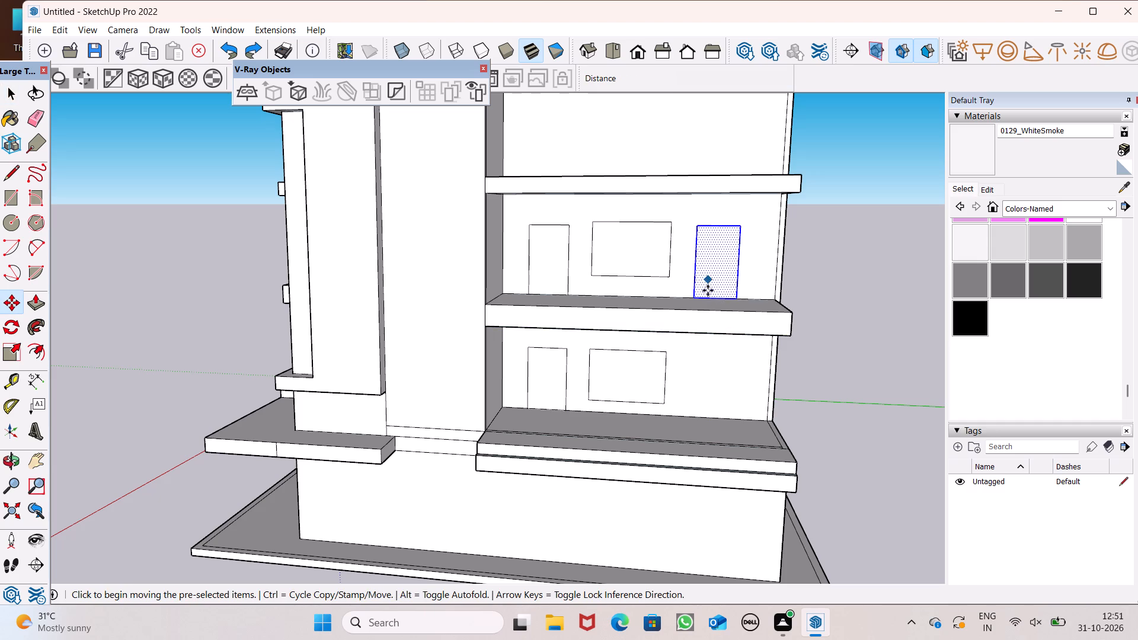
{"action": "key", "text": "Return"}
{"action": "scroll", "coordinate": [710, 404], "scroll_direction": "up", "scroll_amount": 2}
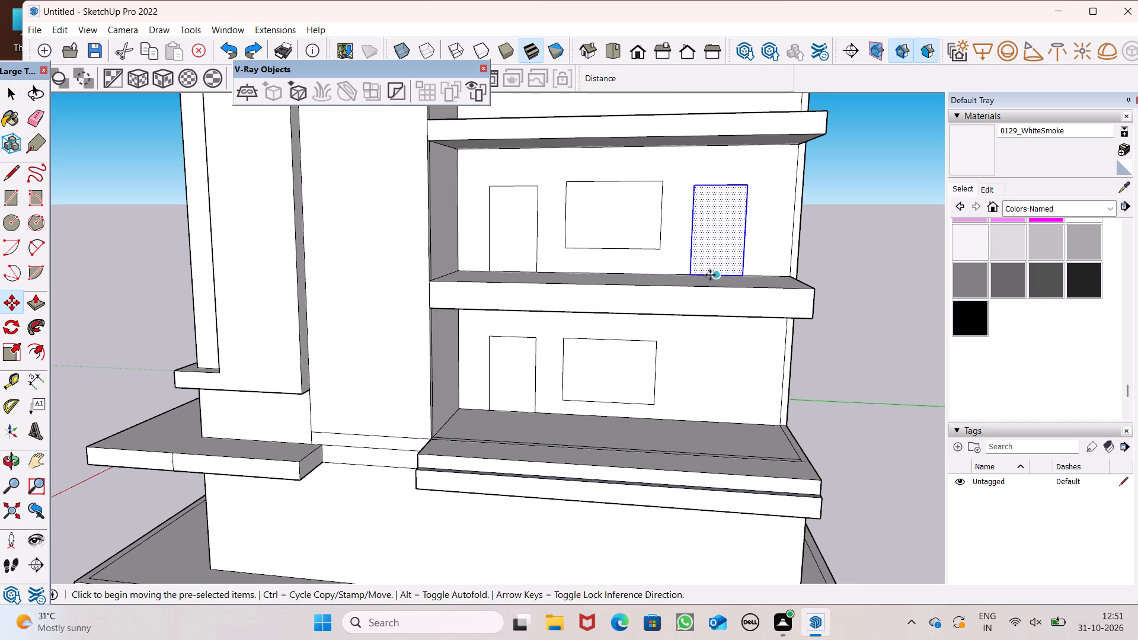
{"action": "left_click_drag", "start_coordinate": [714, 264], "coordinate": [708, 408]}
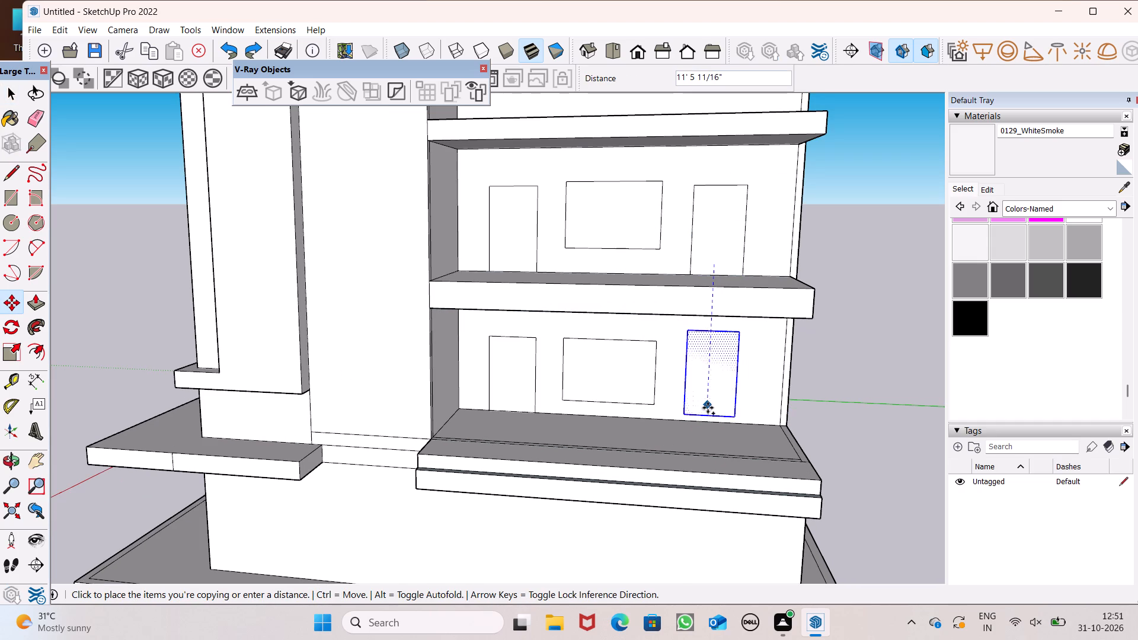
{"action": "left_click_drag", "start_coordinate": [708, 408], "coordinate": [708, 412]}
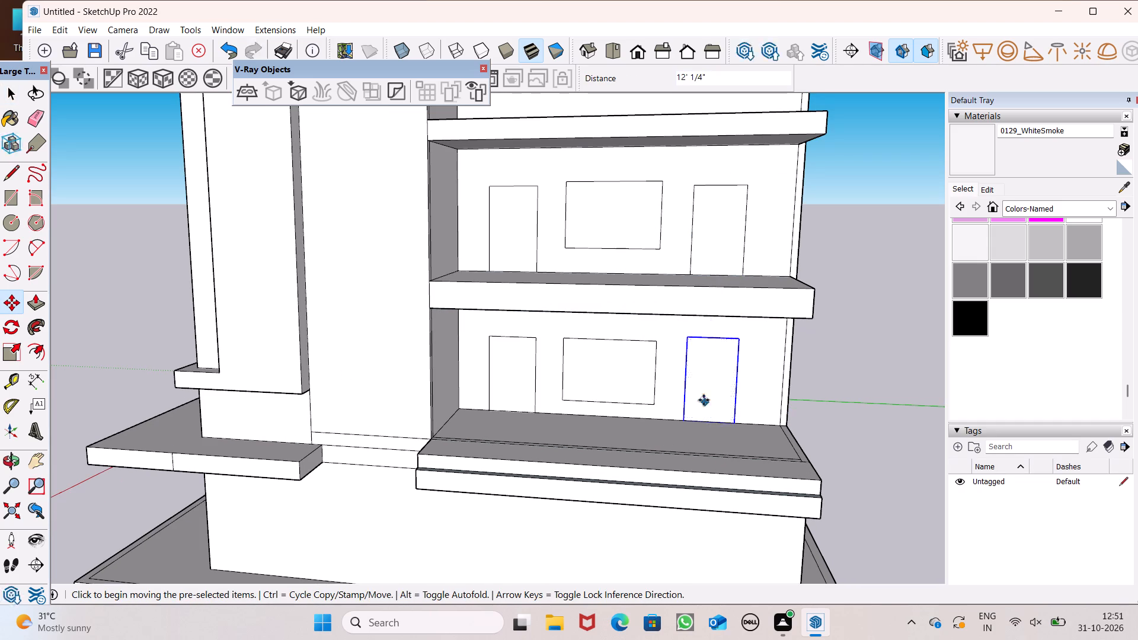
{"action": "scroll", "coordinate": [683, 321], "scroll_direction": "down", "scroll_amount": 6}
{"action": "key", "text": "space"}
{"action": "left_click_drag", "start_coordinate": [850, 378], "coordinate": [840, 369]}
Push the lower storey's two door outlines and window outline 6" through the recess wall to cut openings.
{"action": "scroll", "coordinate": [686, 292], "scroll_direction": "down", "scroll_amount": 4}
{"action": "middle_click_drag", "start_coordinate": [672, 297], "coordinate": [676, 311]}
{"action": "scroll", "coordinate": [666, 317], "scroll_direction": "up", "scroll_amount": 5}
{"action": "middle_click_drag", "start_coordinate": [661, 360], "coordinate": [686, 334]}
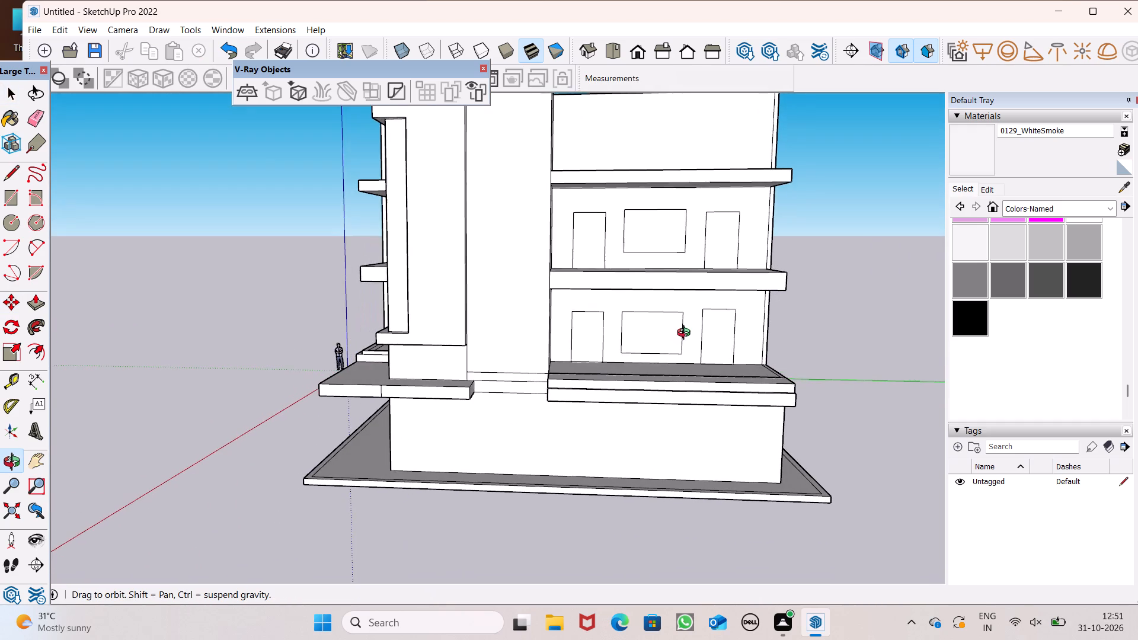
{"action": "middle_click_drag", "start_coordinate": [686, 334], "coordinate": [682, 327]}
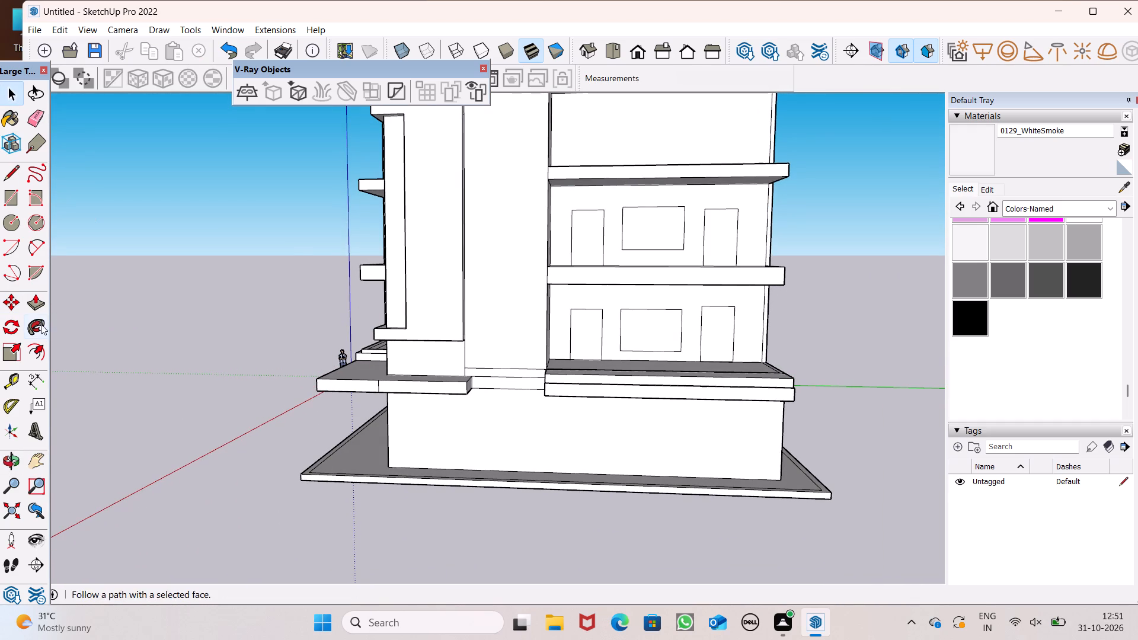
{"action": "left_click_drag", "start_coordinate": [33, 303], "coordinate": [43, 300]}
{"action": "scroll", "coordinate": [571, 280], "scroll_direction": "up", "scroll_amount": 7}
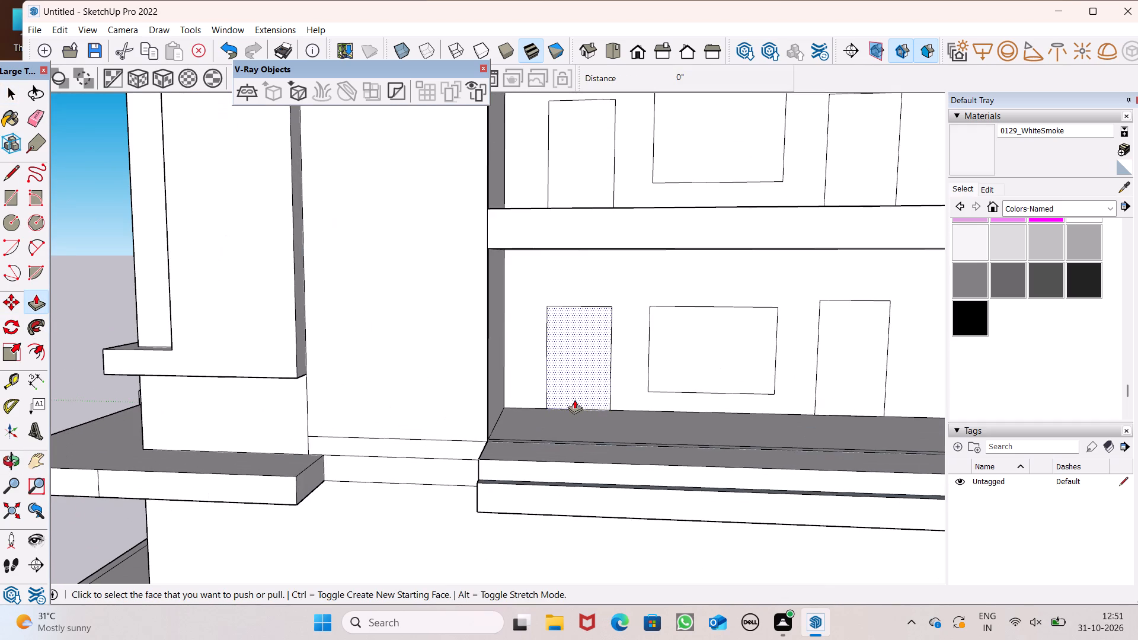
{"action": "left_click_drag", "start_coordinate": [569, 399], "coordinate": [597, 370]}
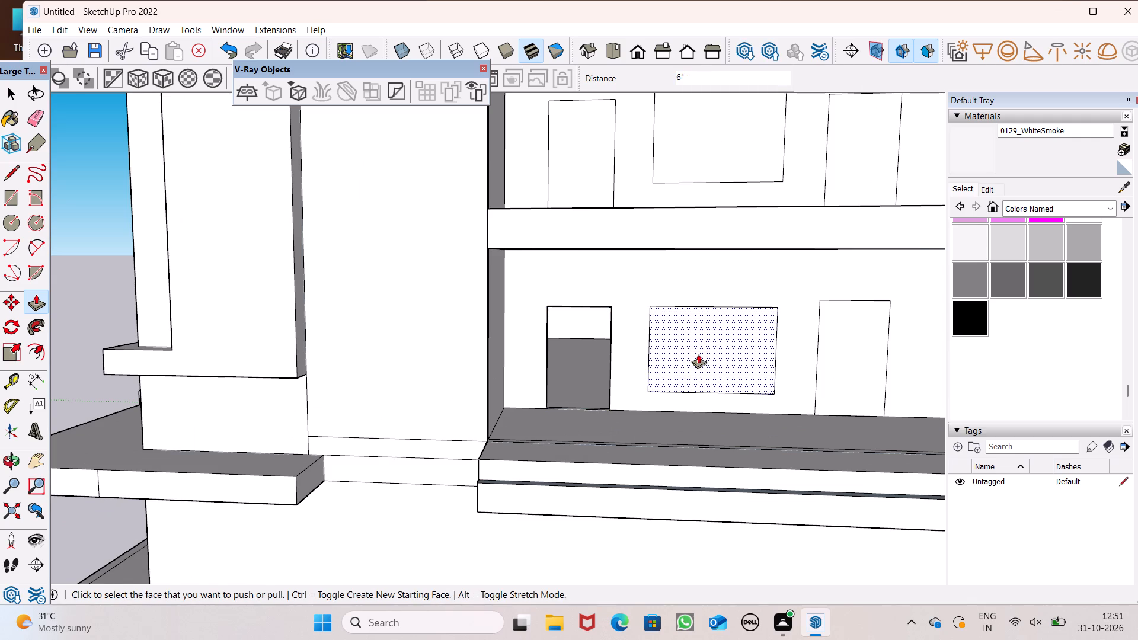
{"action": "left_click_drag", "start_coordinate": [677, 370], "coordinate": [714, 340]}
{"action": "middle_click_drag", "start_coordinate": [797, 397], "coordinate": [755, 410]}
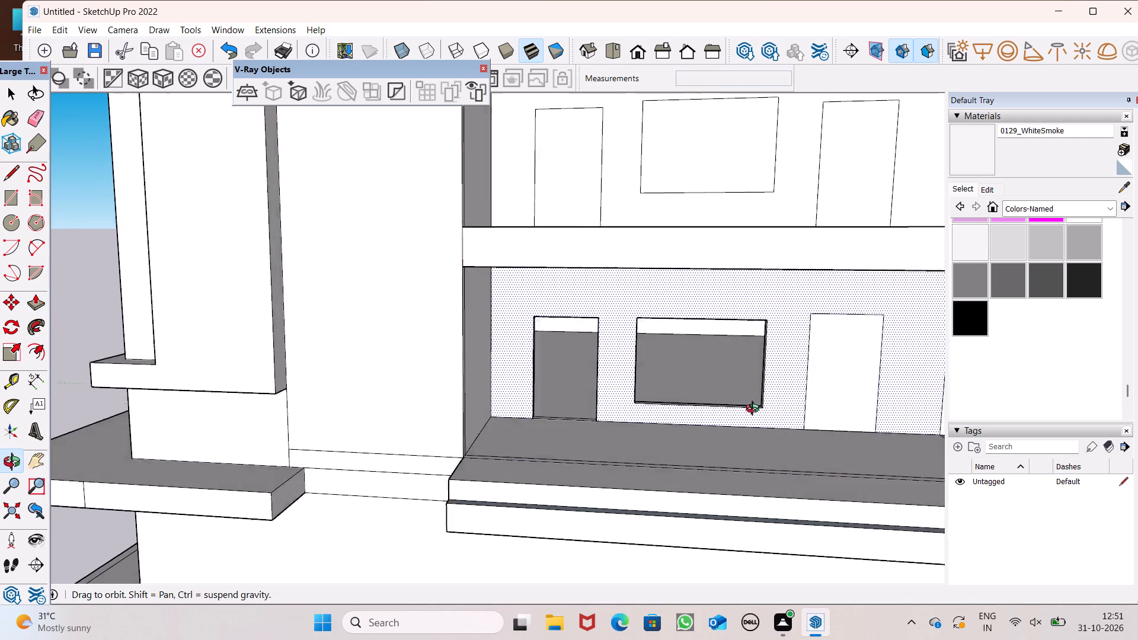
{"action": "middle_click_drag", "start_coordinate": [755, 410], "coordinate": [731, 410]}
{"action": "left_click_drag", "start_coordinate": [774, 439], "coordinate": [791, 423]}
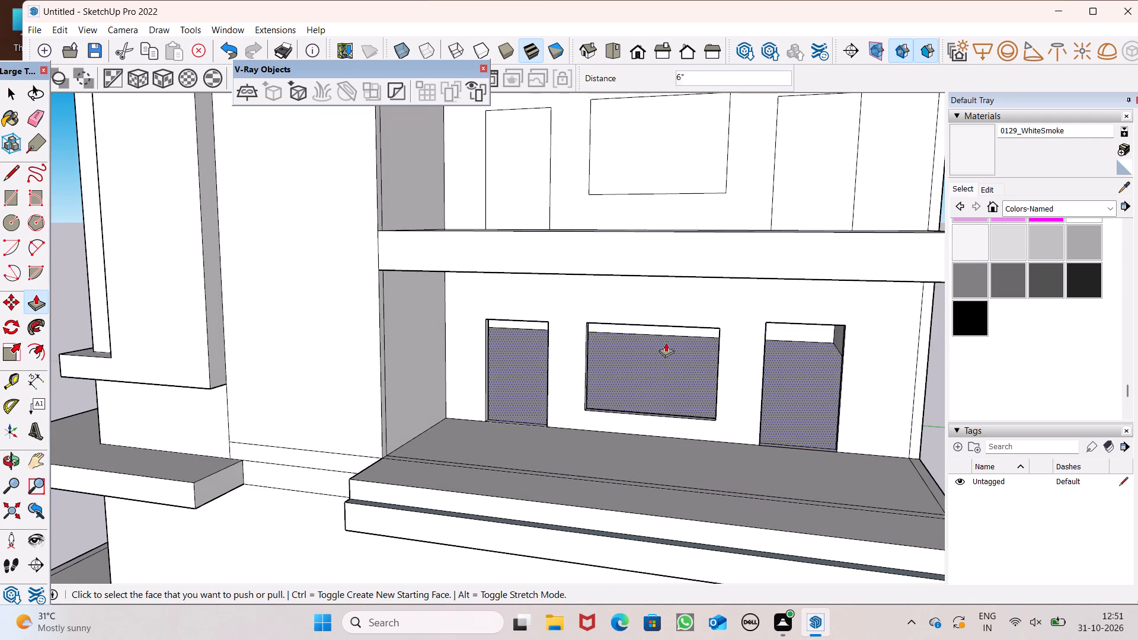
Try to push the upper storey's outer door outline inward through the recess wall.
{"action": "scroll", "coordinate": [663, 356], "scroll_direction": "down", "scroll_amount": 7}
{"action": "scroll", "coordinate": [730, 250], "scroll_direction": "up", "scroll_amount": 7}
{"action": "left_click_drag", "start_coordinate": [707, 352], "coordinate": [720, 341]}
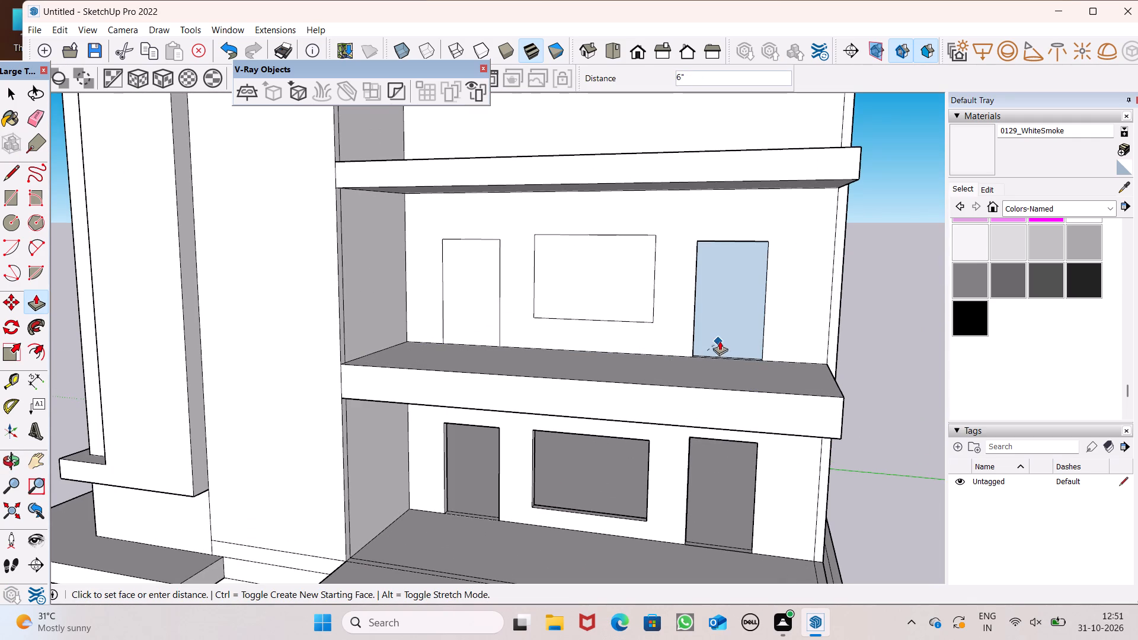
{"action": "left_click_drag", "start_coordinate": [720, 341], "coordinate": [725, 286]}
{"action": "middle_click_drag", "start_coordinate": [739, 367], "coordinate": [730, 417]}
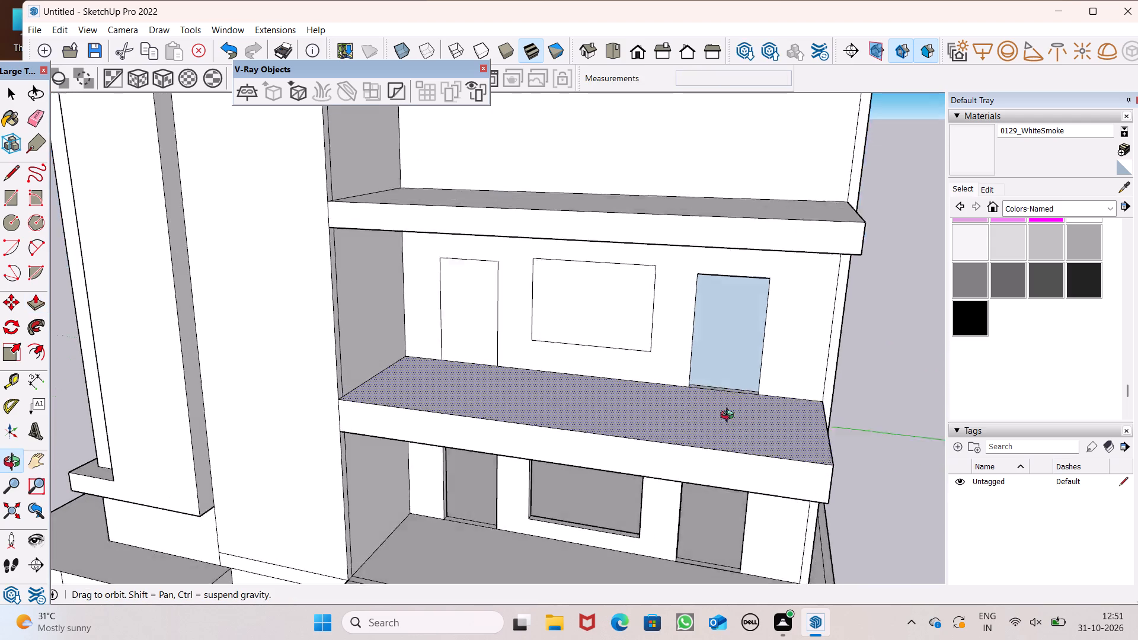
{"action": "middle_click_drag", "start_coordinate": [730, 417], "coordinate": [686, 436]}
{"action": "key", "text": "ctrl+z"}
Push the upper storey's two door outlines and window outline 6" through the recess wall to cut openings.
{"action": "scroll", "coordinate": [693, 364], "scroll_direction": "down", "scroll_amount": 7}
{"action": "middle_click_drag", "start_coordinate": [691, 398], "coordinate": [341, 570]}
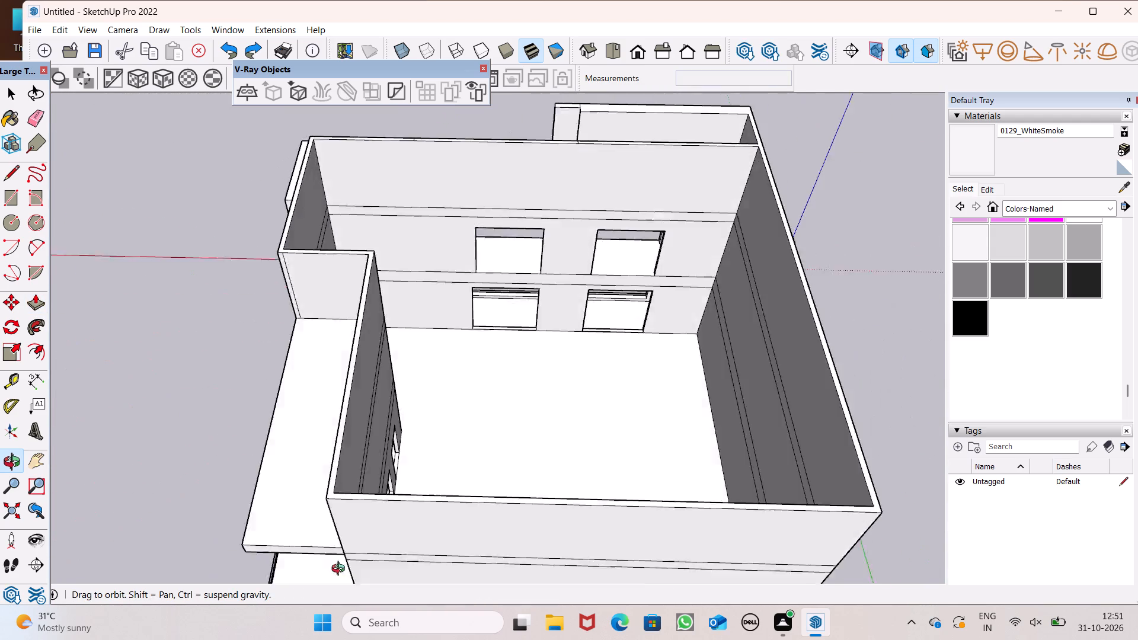
{"action": "middle_click_drag", "start_coordinate": [341, 570], "coordinate": [224, 532]}
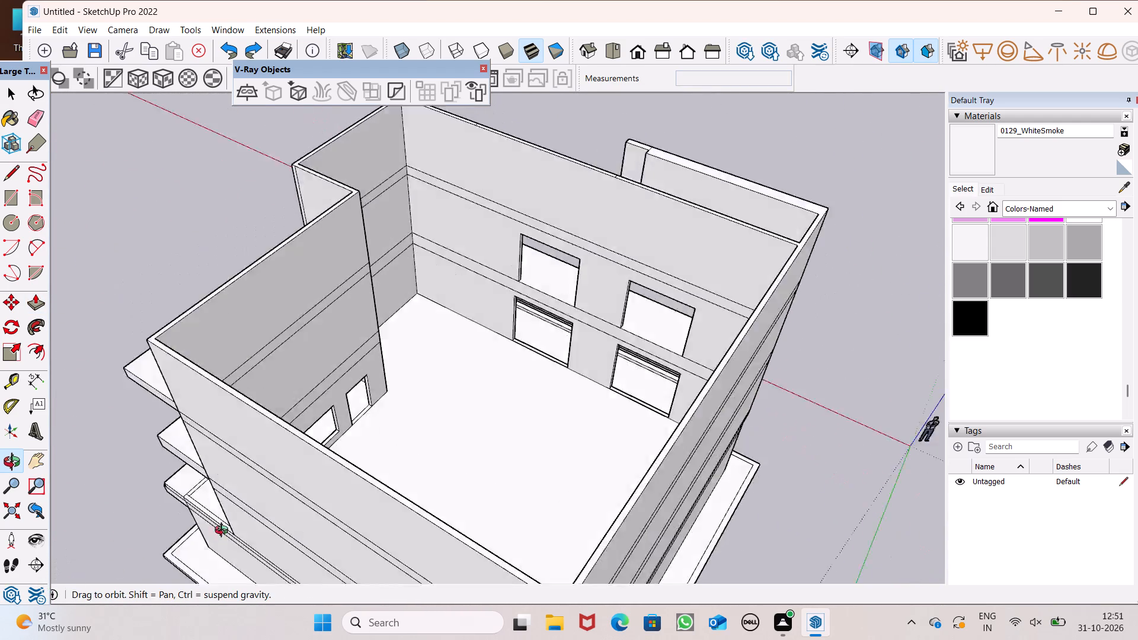
{"action": "middle_click_drag", "start_coordinate": [224, 532], "coordinate": [928, 337]}
{"action": "middle_click_drag", "start_coordinate": [880, 333], "coordinate": [781, 348]}
{"action": "scroll", "coordinate": [789, 351], "scroll_direction": "up", "scroll_amount": 8}
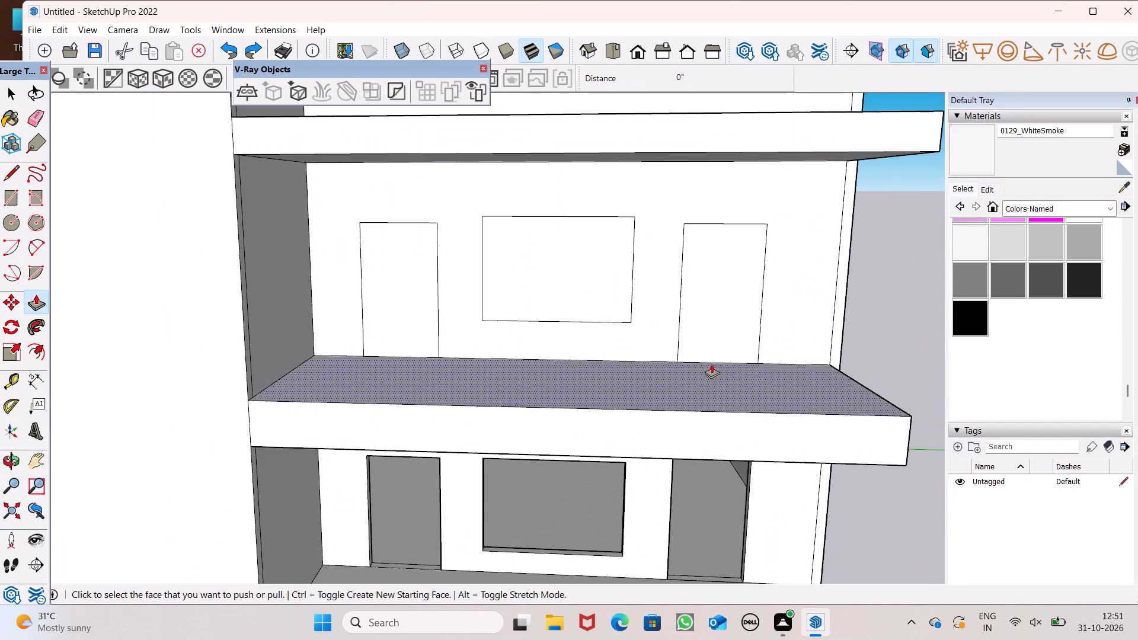
{"action": "left_click_drag", "start_coordinate": [692, 353], "coordinate": [704, 312]}
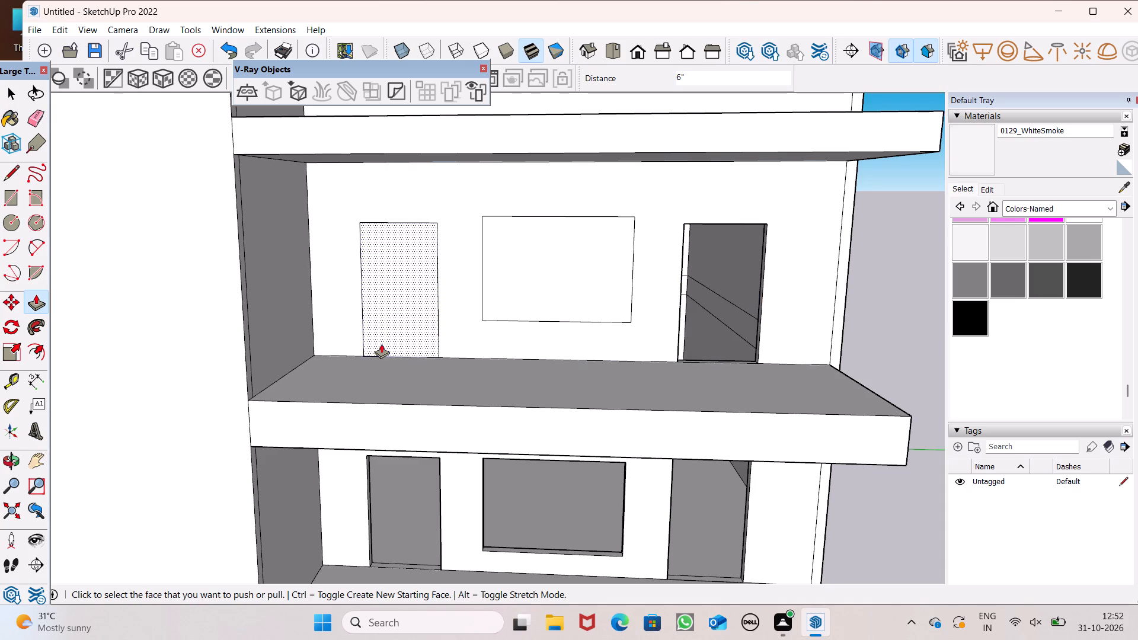
{"action": "left_click_drag", "start_coordinate": [381, 344], "coordinate": [418, 288]}
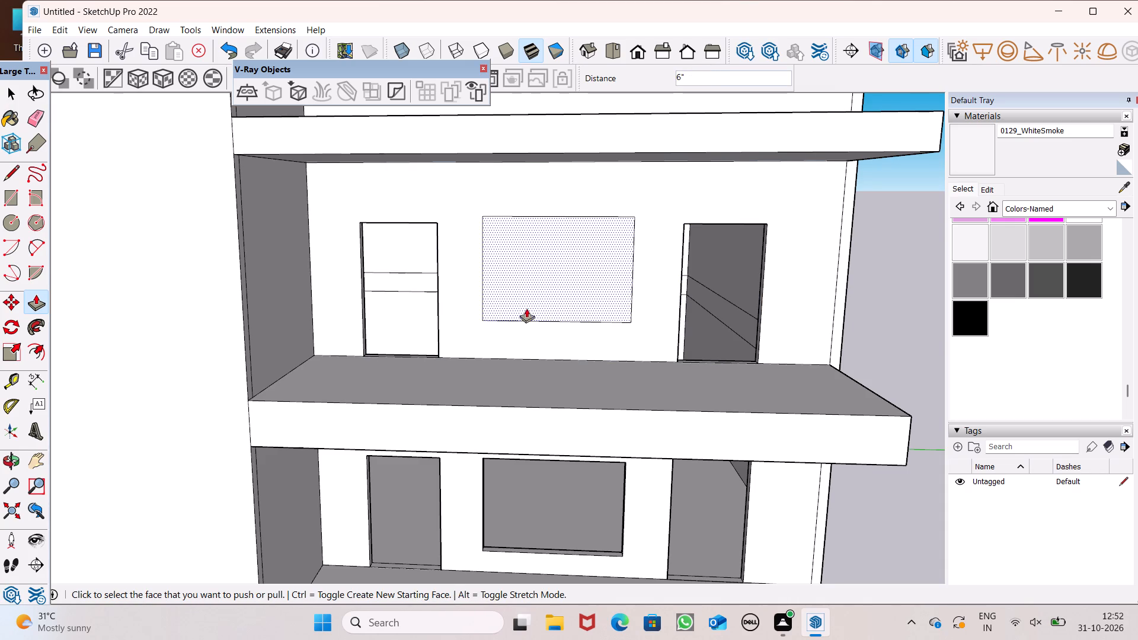
{"action": "left_click_drag", "start_coordinate": [513, 307], "coordinate": [539, 277]}
Lower the top edge face of the upper storey's window opening by about 6 3/16" using Push/Pull.
{"action": "scroll", "coordinate": [522, 321], "scroll_direction": "down", "scroll_amount": 2}
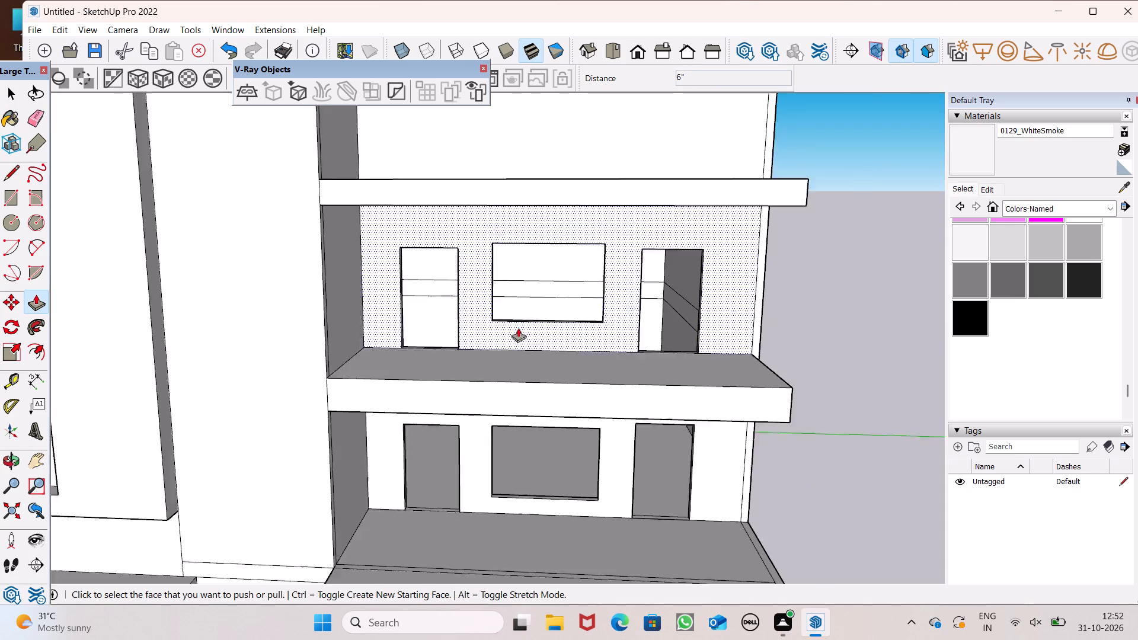
{"action": "scroll", "coordinate": [518, 328], "scroll_direction": "down", "scroll_amount": 3}
{"action": "middle_click_drag", "start_coordinate": [623, 364], "coordinate": [647, 289]}
{"action": "scroll", "coordinate": [533, 232], "scroll_direction": "up", "scroll_amount": 3}
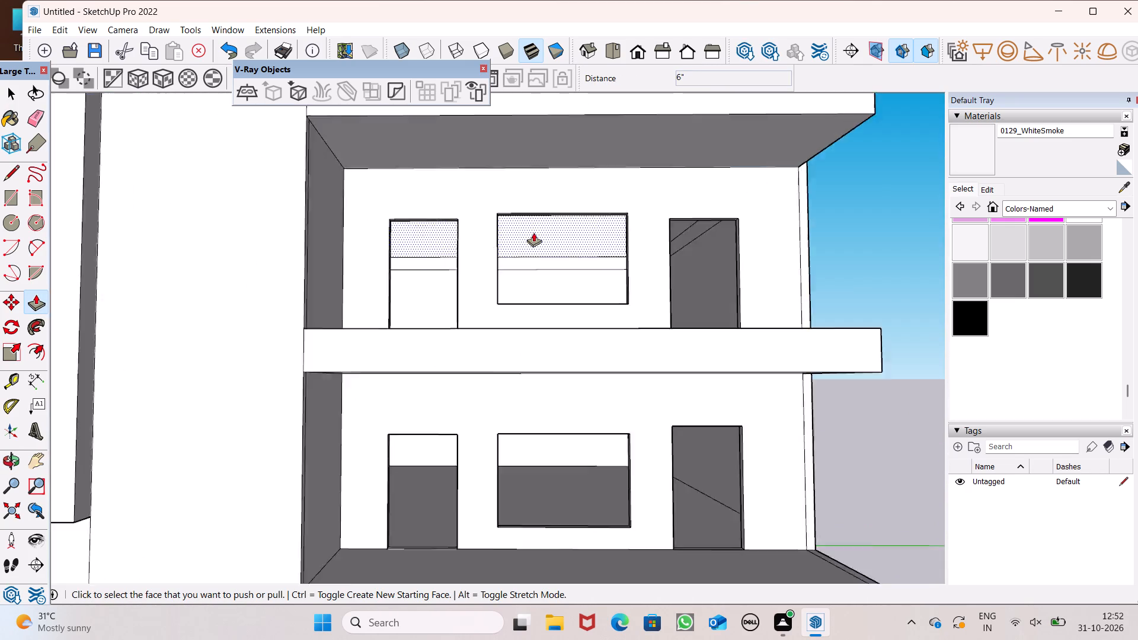
{"action": "scroll", "coordinate": [533, 232], "scroll_direction": "up", "scroll_amount": 4}
{"action": "left_click_drag", "start_coordinate": [474, 150], "coordinate": [468, 190]}
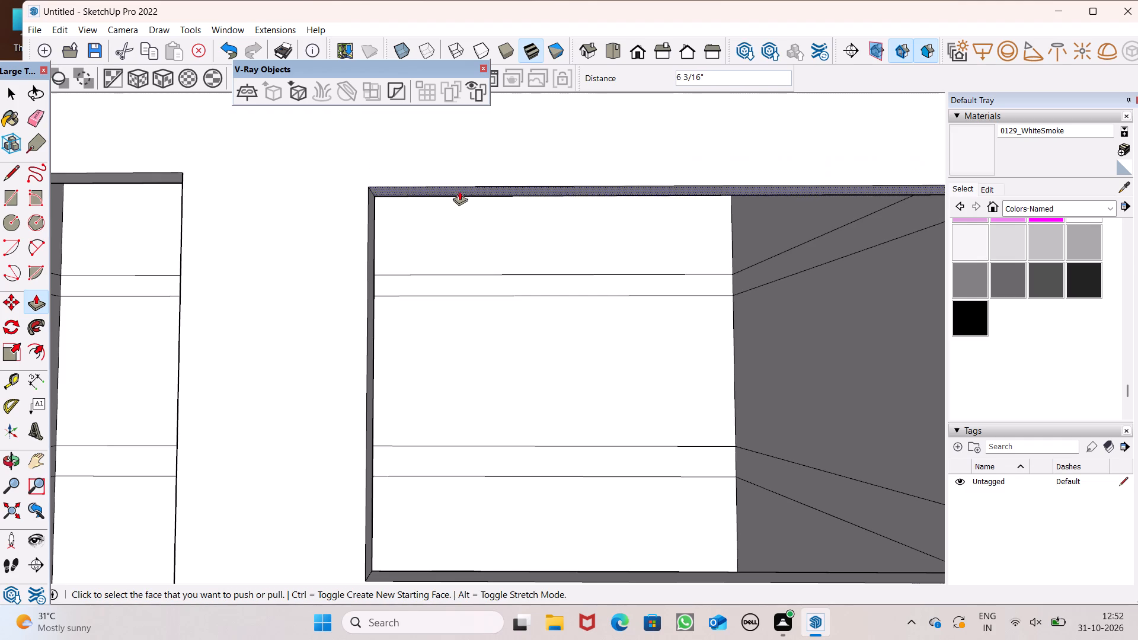
Lower the top edge face of the lower storey's window opening by about 3 1/8" using Push/Pull.
{"action": "scroll", "coordinate": [427, 180], "scroll_direction": "down", "scroll_amount": 15}
{"action": "scroll", "coordinate": [466, 364], "scroll_direction": "up", "scroll_amount": 7}
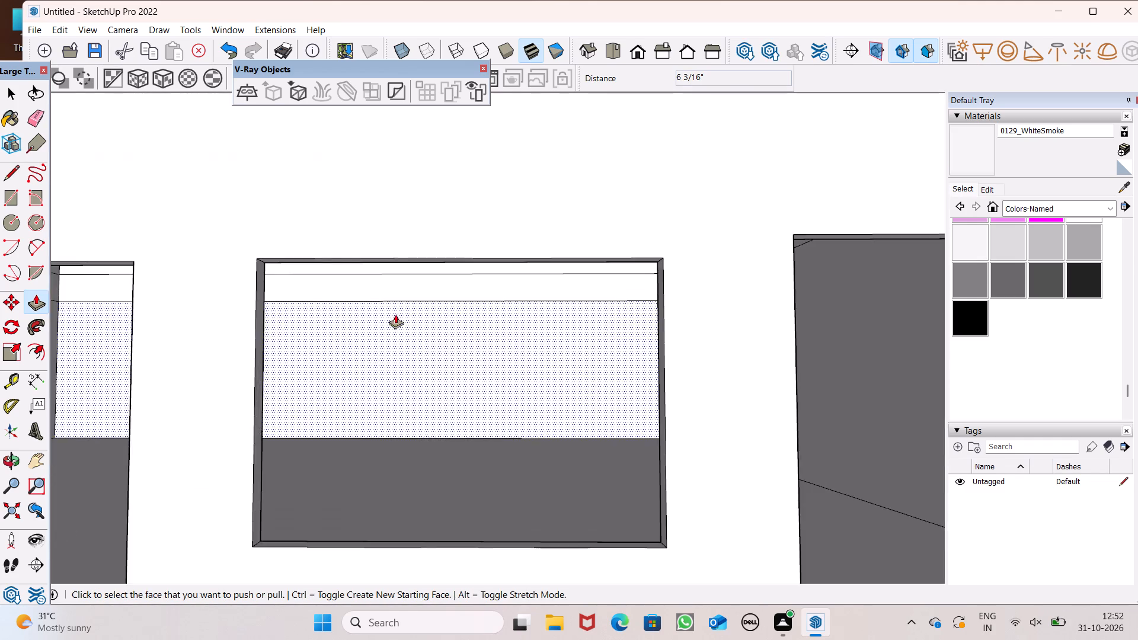
{"action": "left_click_drag", "start_coordinate": [385, 199], "coordinate": [385, 221]}
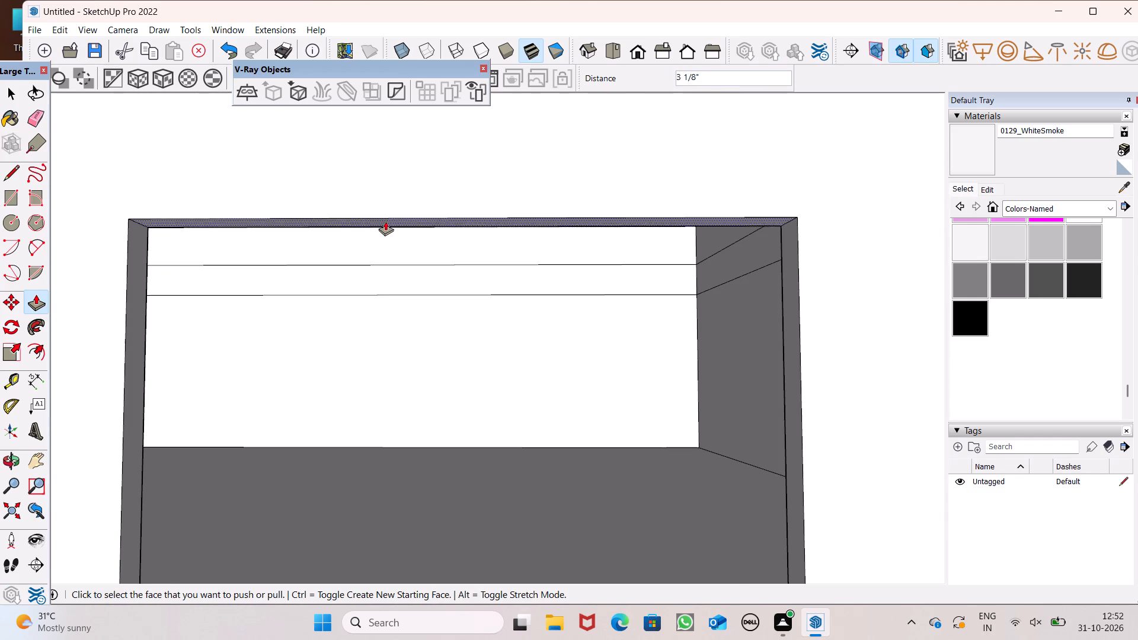
Examine the side recess's door and window openings and the whole building from several angles.
{"action": "scroll", "coordinate": [386, 195], "scroll_direction": "down", "scroll_amount": 10}
{"action": "scroll", "coordinate": [501, 238], "scroll_direction": "down", "scroll_amount": 4}
{"action": "middle_click_drag", "start_coordinate": [506, 257], "coordinate": [554, 359]}
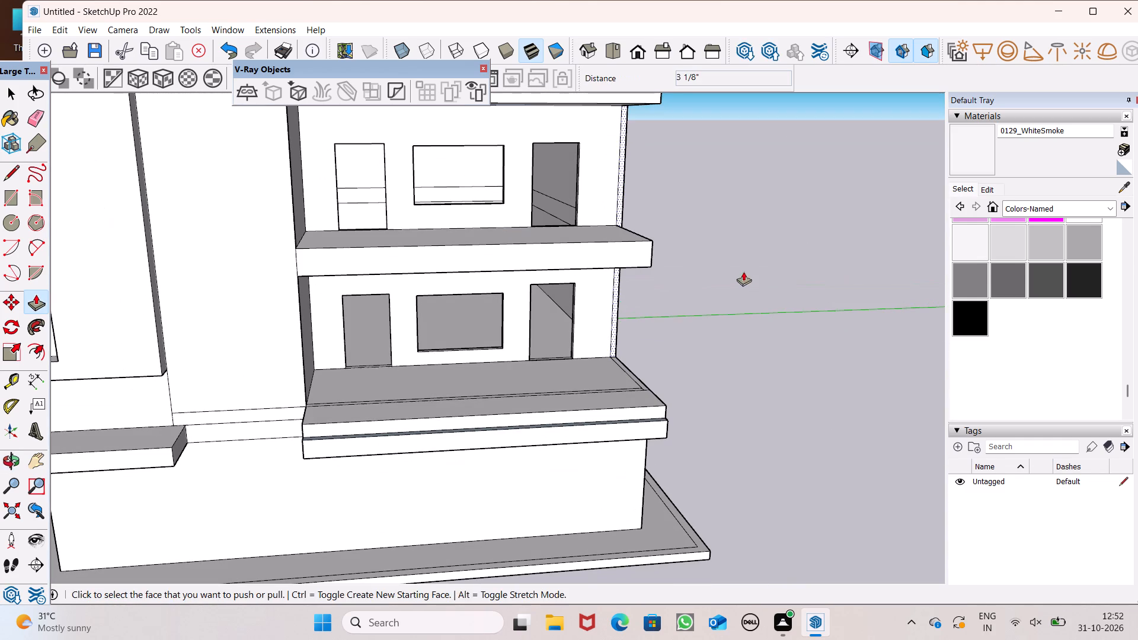
{"action": "key", "text": "space"}
{"action": "left_click", "coordinate": [749, 274]}
{"action": "scroll", "coordinate": [587, 297], "scroll_direction": "down", "scroll_amount": 4}
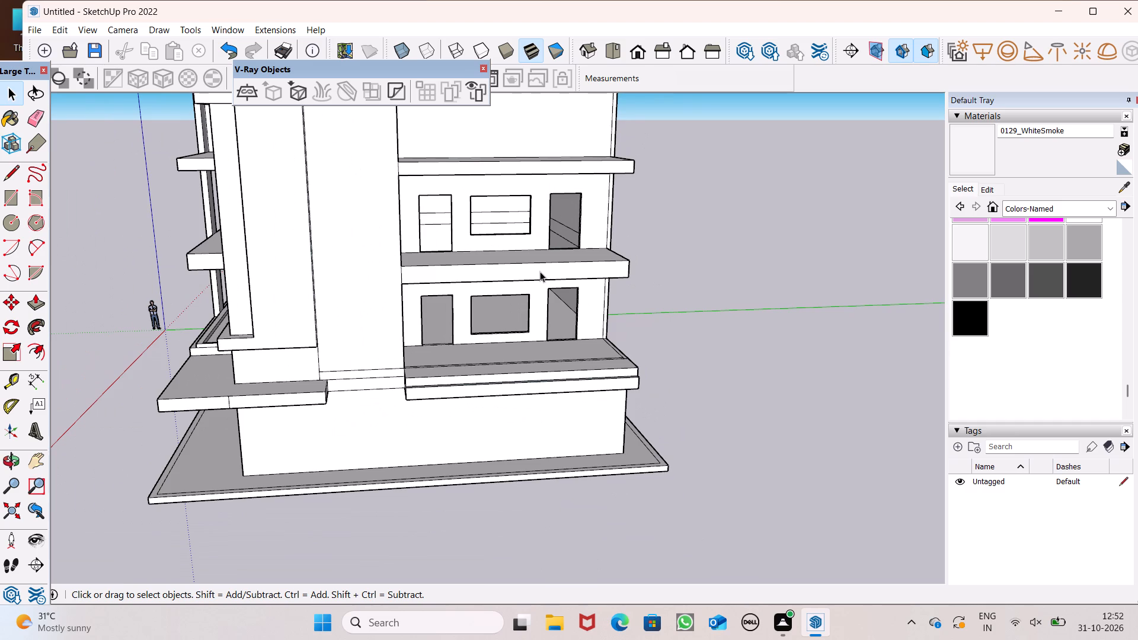
{"action": "scroll", "coordinate": [540, 273], "scroll_direction": "down", "scroll_amount": 2}
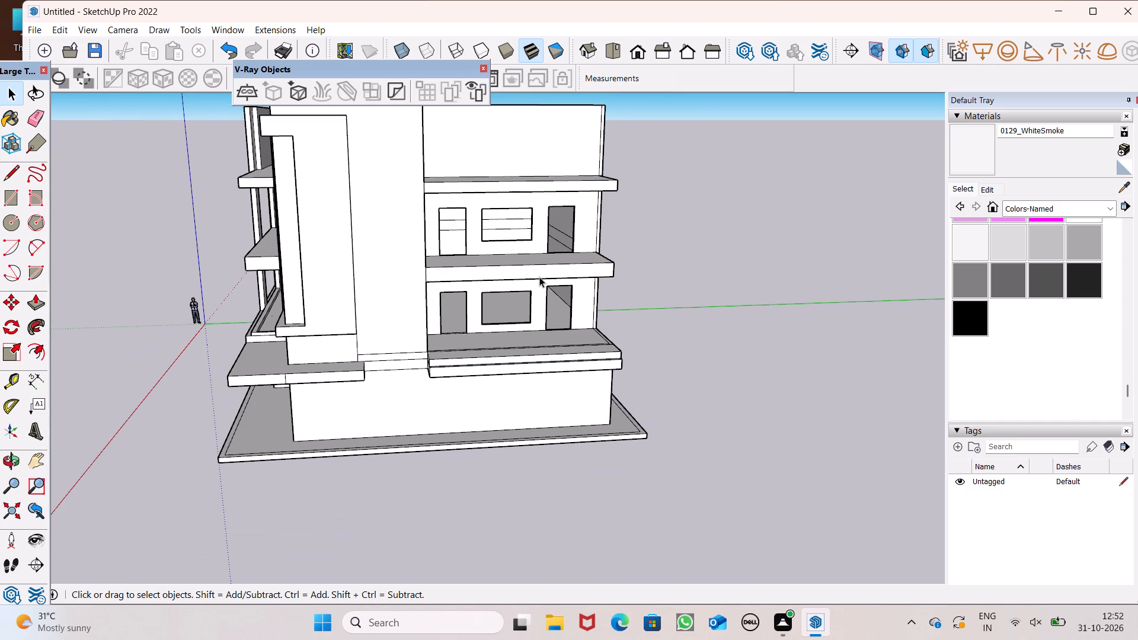
{"action": "middle_click_drag", "start_coordinate": [531, 318], "coordinate": [347, 273]}
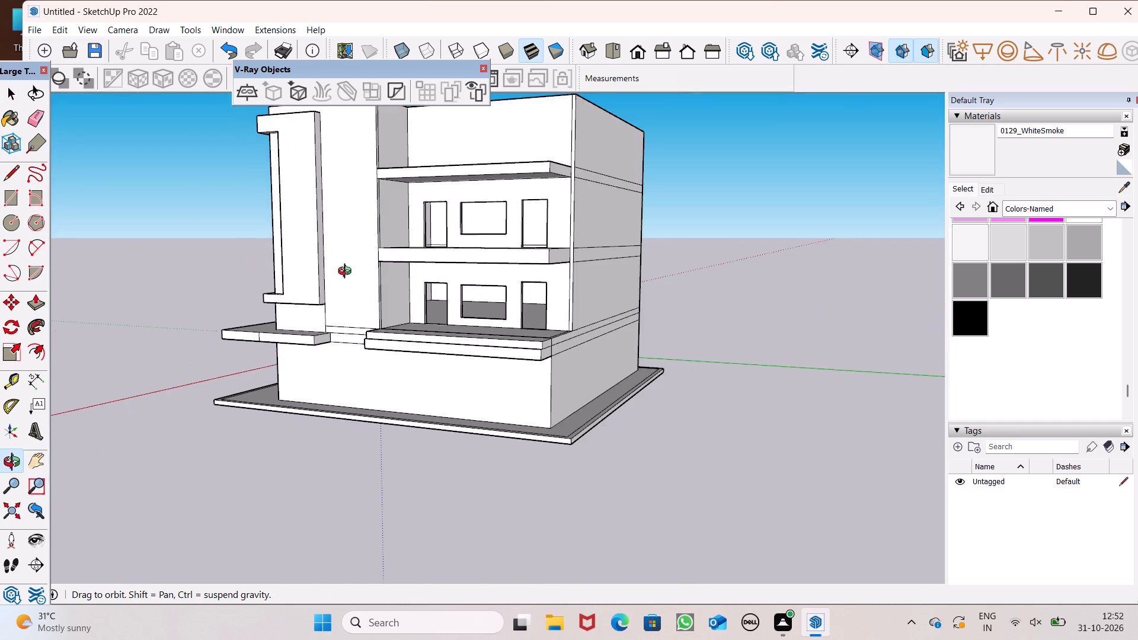
{"action": "middle_click_drag", "start_coordinate": [347, 273], "coordinate": [480, 245]}
{"action": "scroll", "coordinate": [506, 281], "scroll_direction": "down", "scroll_amount": 2}
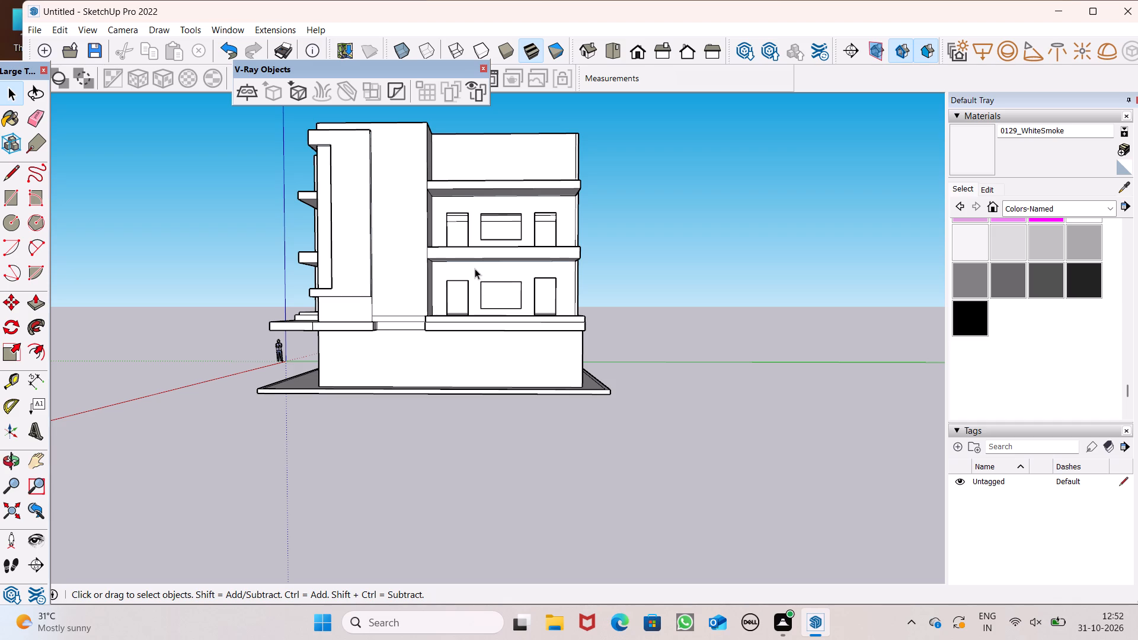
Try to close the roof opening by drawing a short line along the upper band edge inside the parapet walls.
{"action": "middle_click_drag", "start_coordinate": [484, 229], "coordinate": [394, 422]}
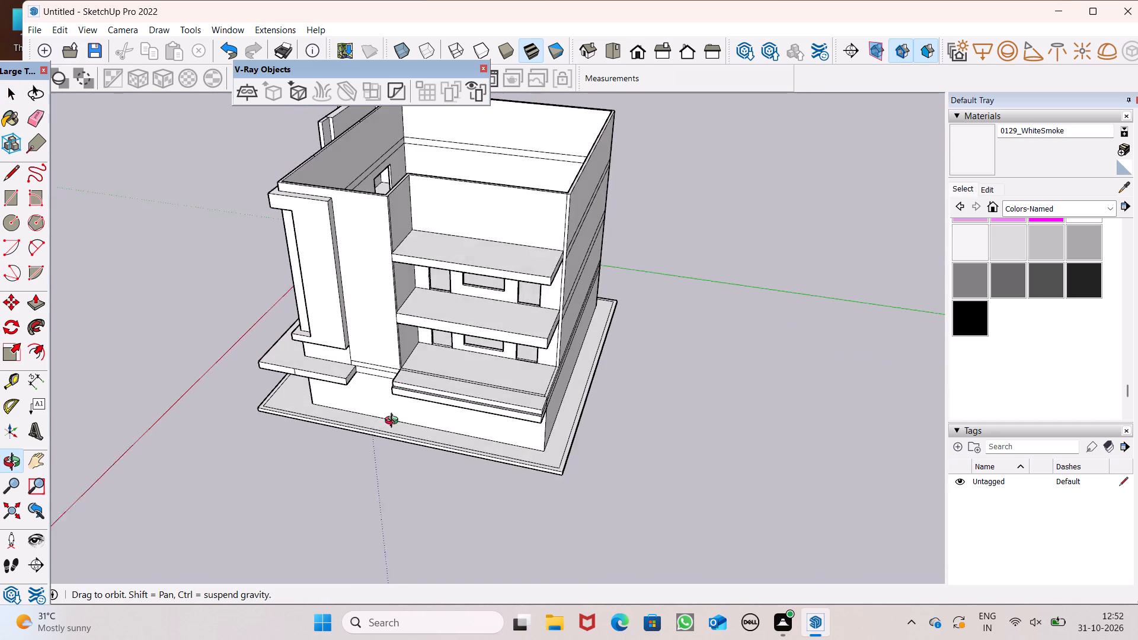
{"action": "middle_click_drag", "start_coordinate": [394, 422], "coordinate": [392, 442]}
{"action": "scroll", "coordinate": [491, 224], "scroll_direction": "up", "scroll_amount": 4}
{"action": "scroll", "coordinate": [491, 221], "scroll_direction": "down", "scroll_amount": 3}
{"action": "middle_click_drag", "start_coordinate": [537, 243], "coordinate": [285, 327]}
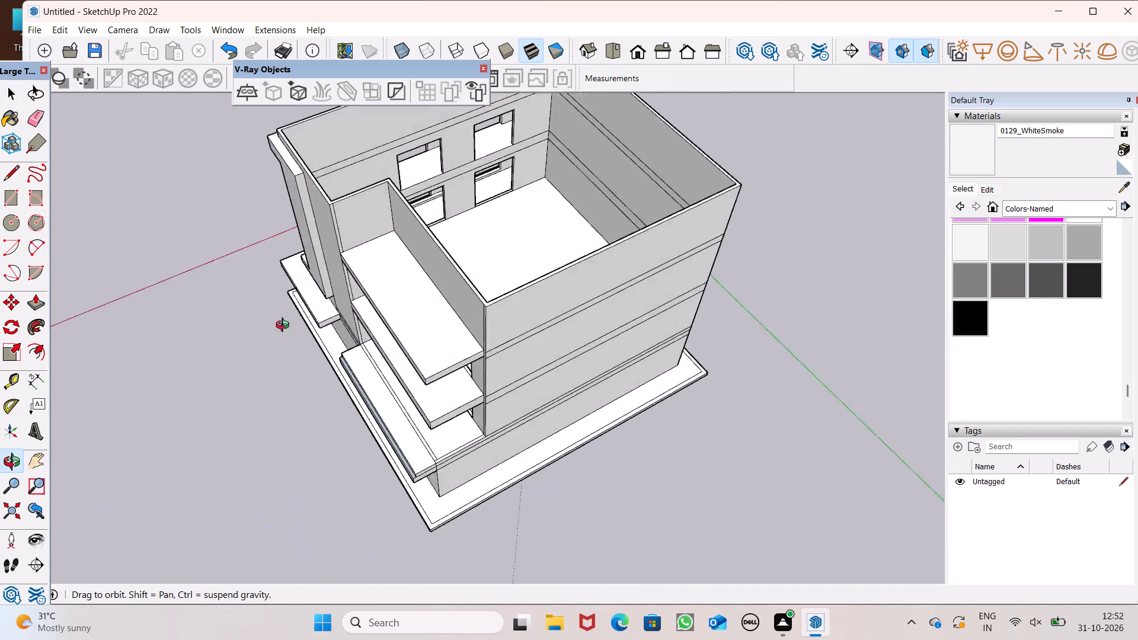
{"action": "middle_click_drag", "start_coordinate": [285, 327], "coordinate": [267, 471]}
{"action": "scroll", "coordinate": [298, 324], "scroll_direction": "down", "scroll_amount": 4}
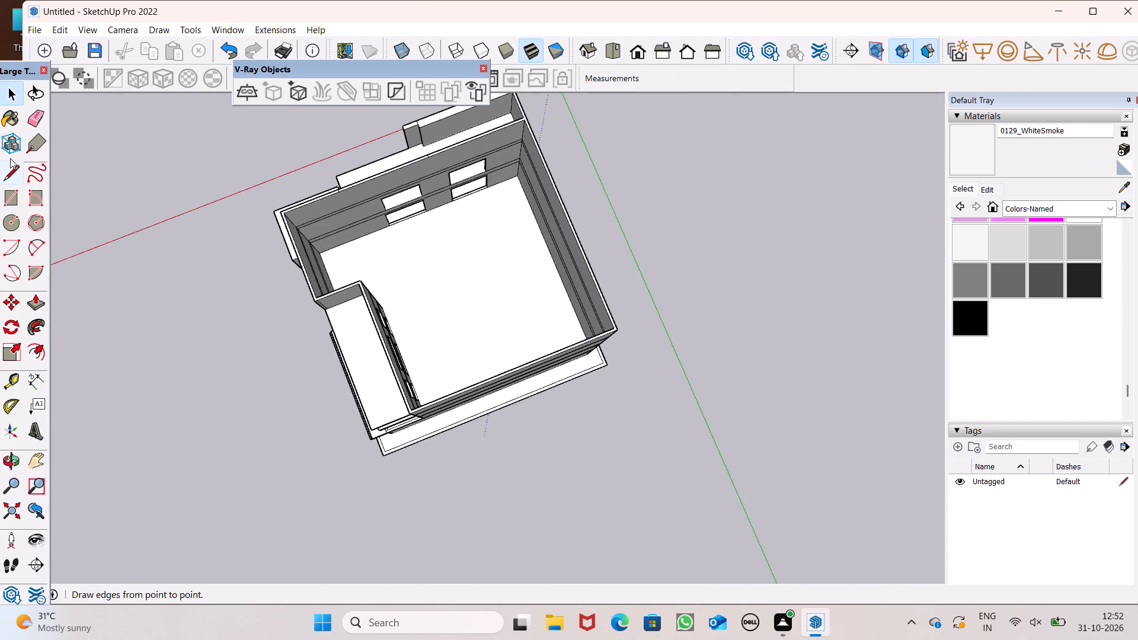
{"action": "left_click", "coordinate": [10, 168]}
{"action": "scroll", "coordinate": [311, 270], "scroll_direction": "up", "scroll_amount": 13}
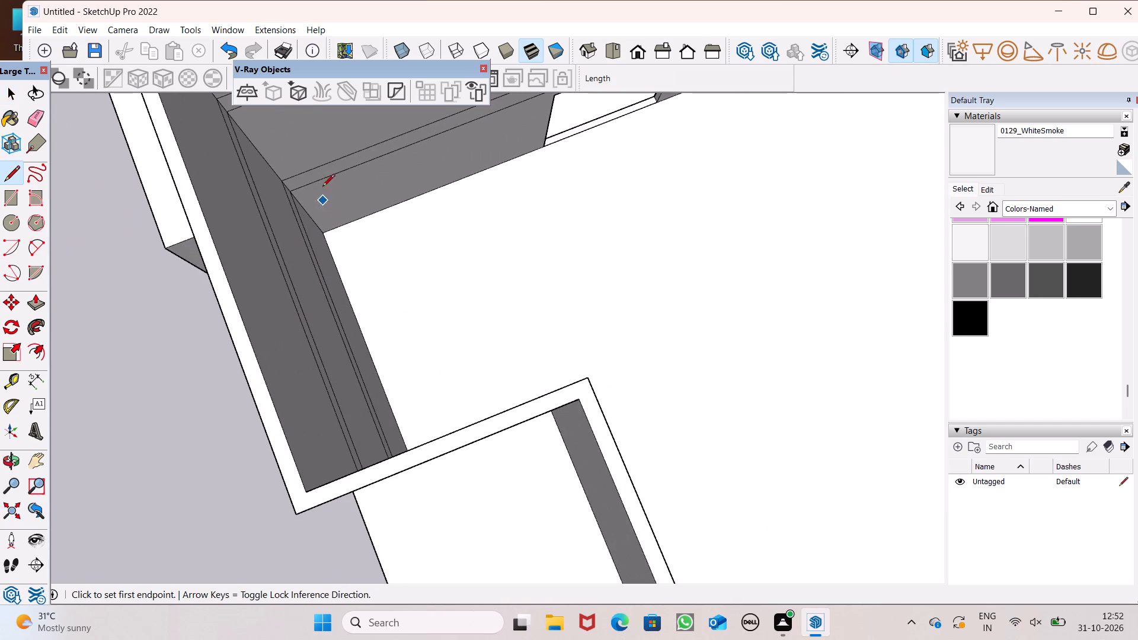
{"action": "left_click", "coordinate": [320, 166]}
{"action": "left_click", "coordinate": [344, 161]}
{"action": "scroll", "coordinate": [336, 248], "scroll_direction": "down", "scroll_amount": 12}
Redraw a short line along the upper band edge inside the parapet wall to form the roof face.
{"action": "middle_click_drag", "start_coordinate": [361, 360], "coordinate": [378, 347]}
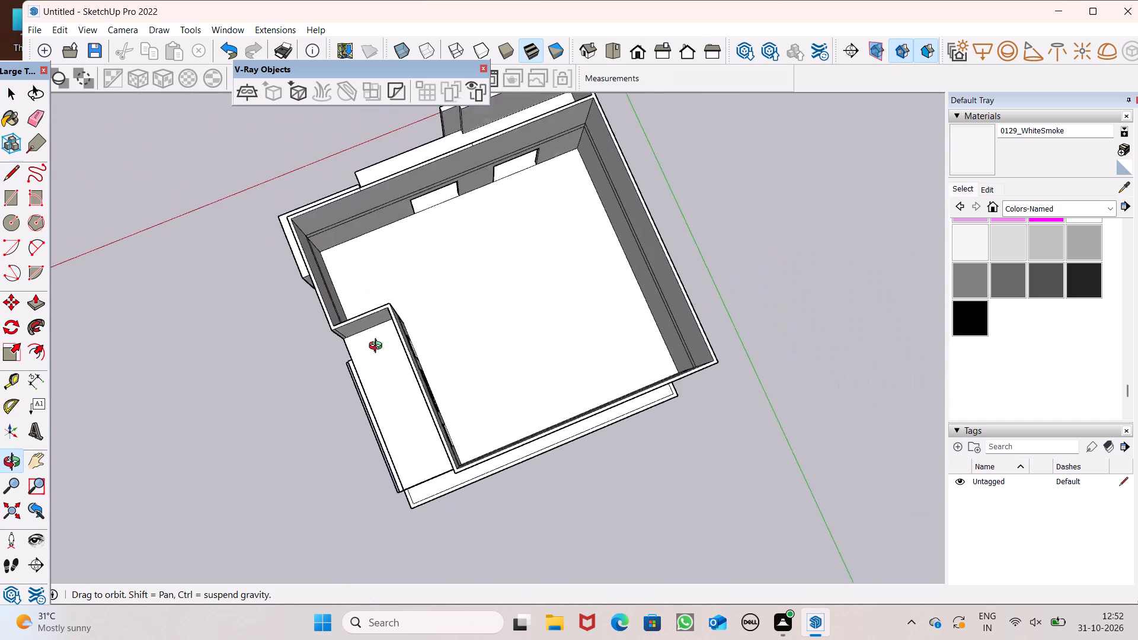
{"action": "middle_click_drag", "start_coordinate": [378, 347], "coordinate": [703, 17]}
{"action": "scroll", "coordinate": [628, 62], "scroll_direction": "up", "scroll_amount": 1}
{"action": "scroll", "coordinate": [627, 238], "scroll_direction": "up", "scroll_amount": 1}
{"action": "middle_click_drag", "start_coordinate": [628, 237], "coordinate": [224, 516]}
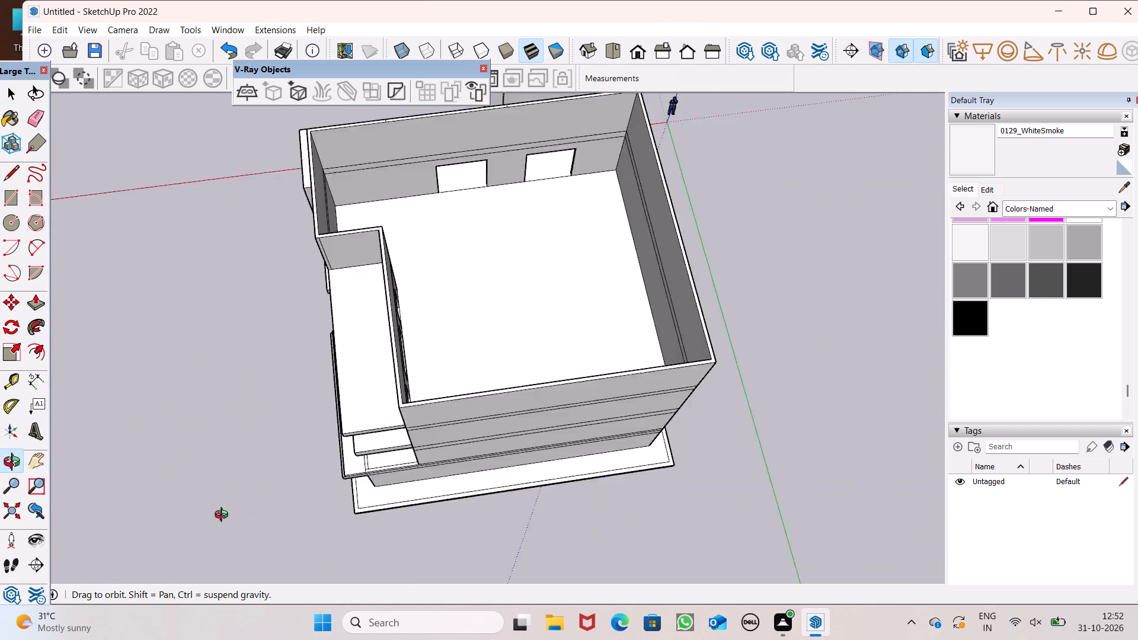
{"action": "middle_click_drag", "start_coordinate": [224, 516], "coordinate": [234, 489]}
{"action": "scroll", "coordinate": [217, 524], "scroll_direction": "up", "scroll_amount": 1}
{"action": "scroll", "coordinate": [386, 171], "scroll_direction": "up", "scroll_amount": 4}
{"action": "scroll", "coordinate": [352, 201], "scroll_direction": "down", "scroll_amount": 6}
{"action": "scroll", "coordinate": [360, 142], "scroll_direction": "up", "scroll_amount": 6}
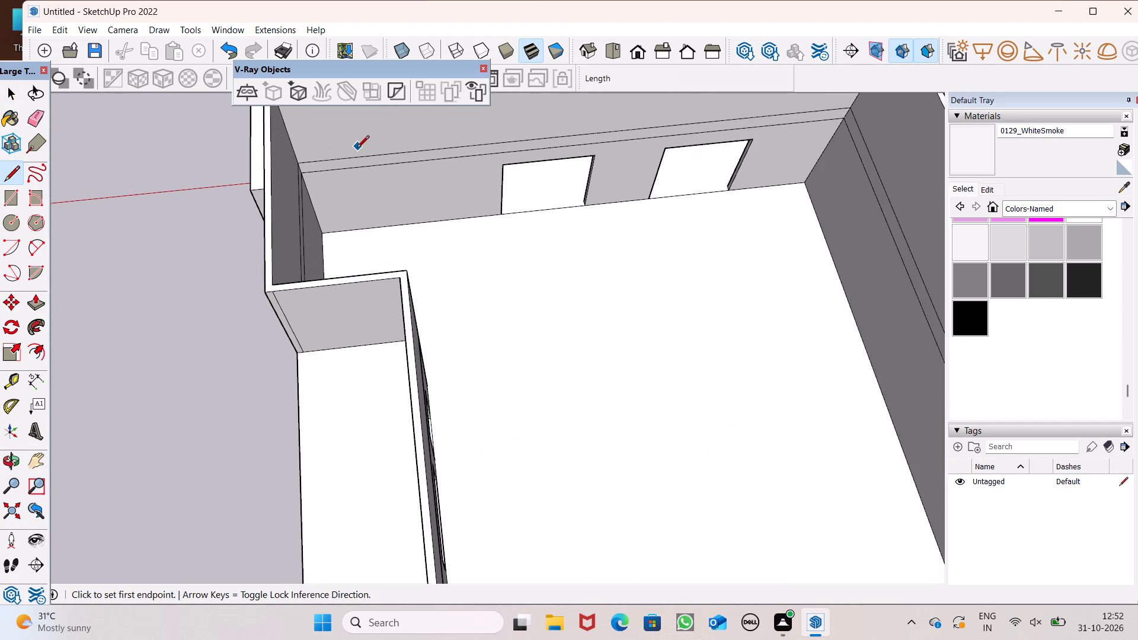
{"action": "left_click_drag", "start_coordinate": [351, 155], "coordinate": [357, 154]}
{"action": "left_click", "coordinate": [375, 152]}
Push/Pull the newly formed roof face by 5".
{"action": "key", "text": "b"}
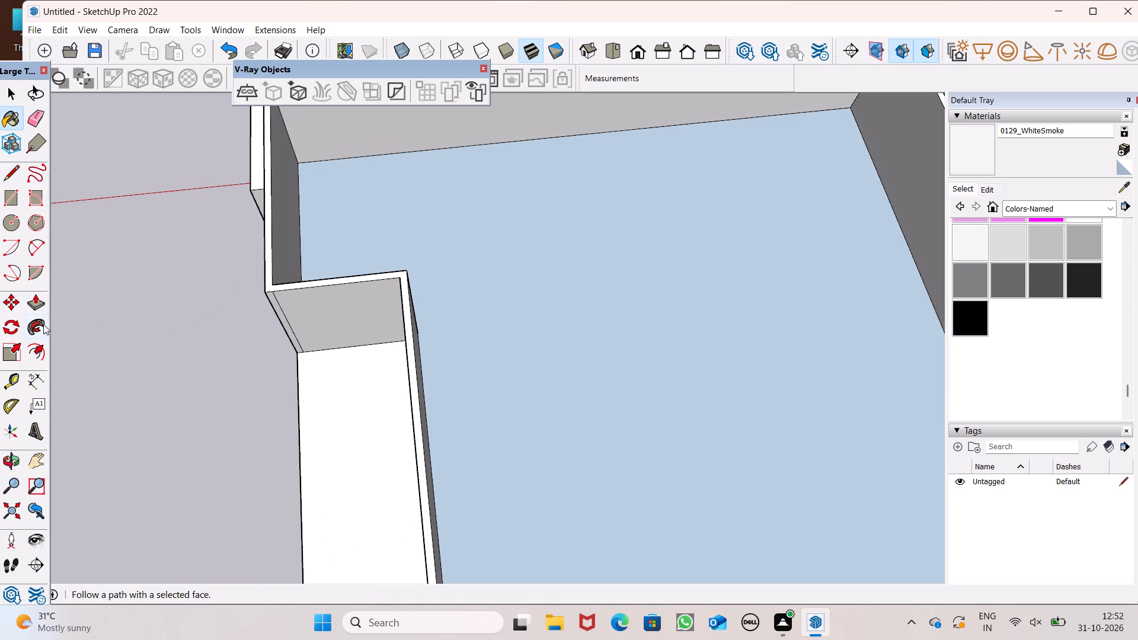
{"action": "left_click", "coordinate": [43, 298]}
{"action": "scroll", "coordinate": [564, 324], "scroll_direction": "up", "scroll_amount": 2}
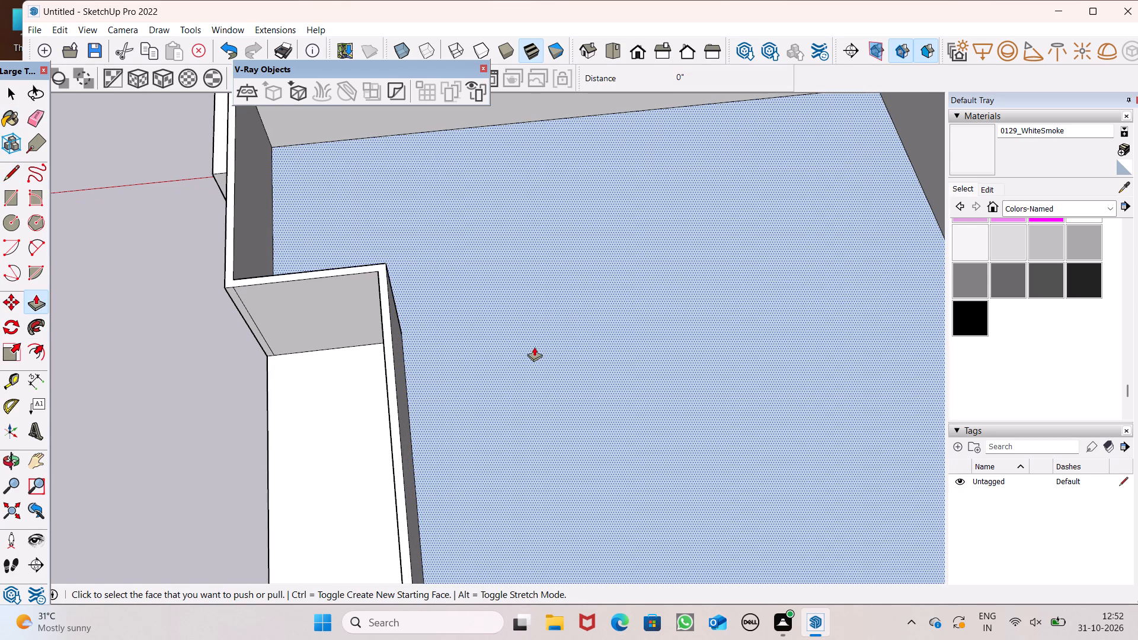
{"action": "left_click_drag", "start_coordinate": [532, 346], "coordinate": [532, 353]}
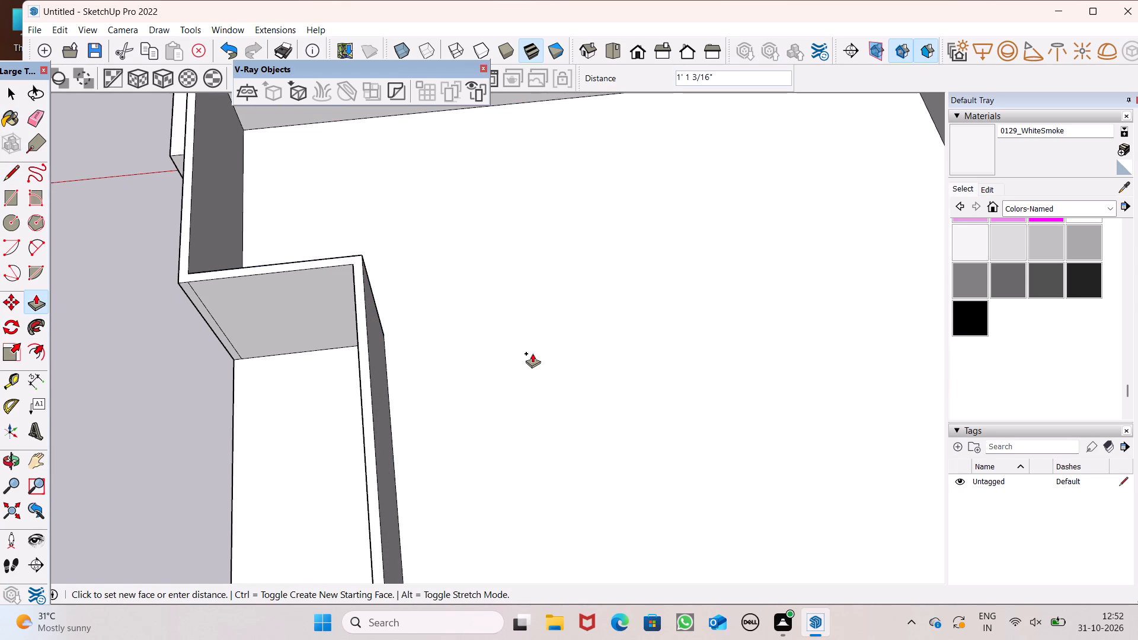
{"action": "left_click_drag", "start_coordinate": [532, 353], "coordinate": [534, 355]}
{"action": "key", "text": "5"}
{"action": "key", "text": "shift+quotedbl"}
{"action": "key", "text": "Return"}
Push/Pull the underside face of the side recess's top slab by 5".
{"action": "scroll", "coordinate": [539, 278], "scroll_direction": "down", "scroll_amount": 8}
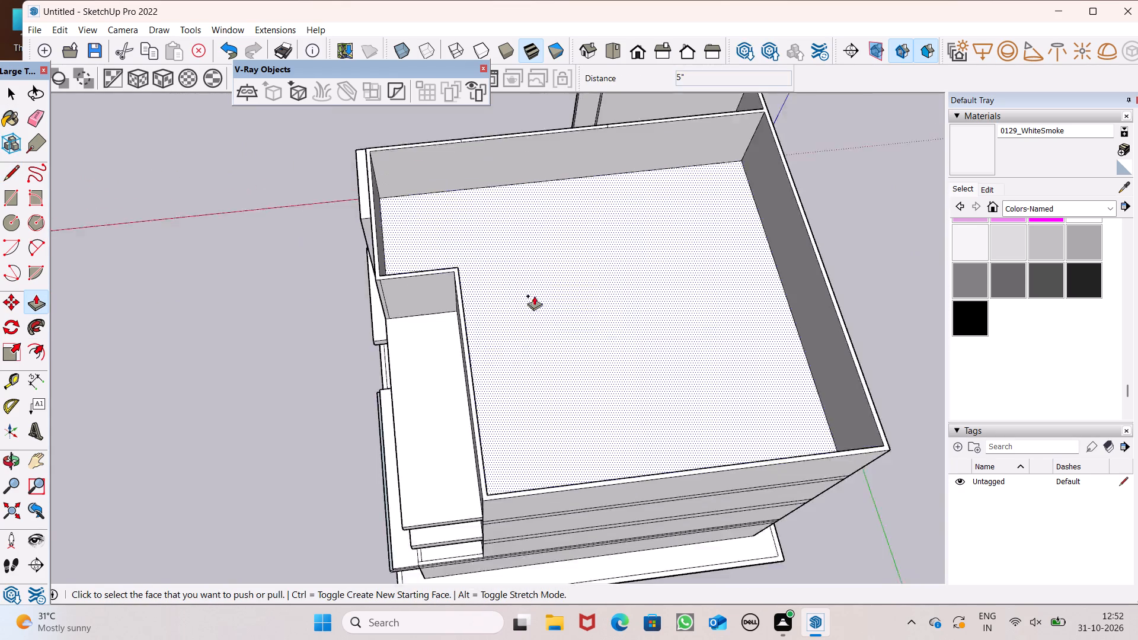
{"action": "middle_click_drag", "start_coordinate": [465, 408], "coordinate": [828, 40]}
{"action": "middle_click_drag", "start_coordinate": [626, 284], "coordinate": [610, 384]}
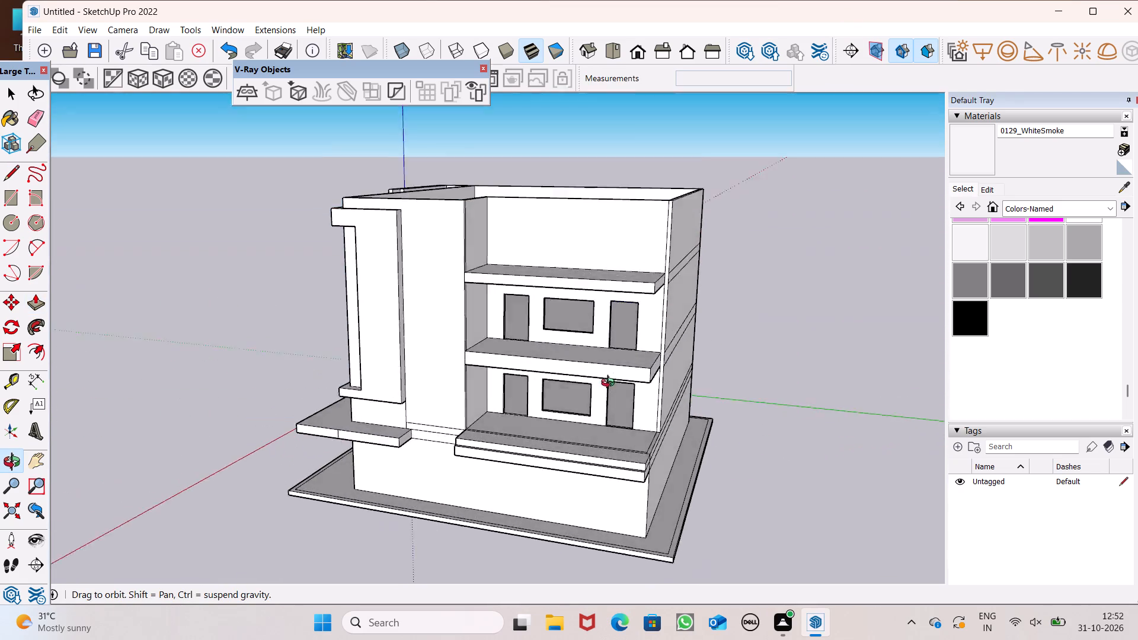
{"action": "middle_click_drag", "start_coordinate": [610, 384], "coordinate": [646, 375]}
{"action": "scroll", "coordinate": [625, 350], "scroll_direction": "up", "scroll_amount": 8}
{"action": "middle_click_drag", "start_coordinate": [632, 402], "coordinate": [643, 233]}
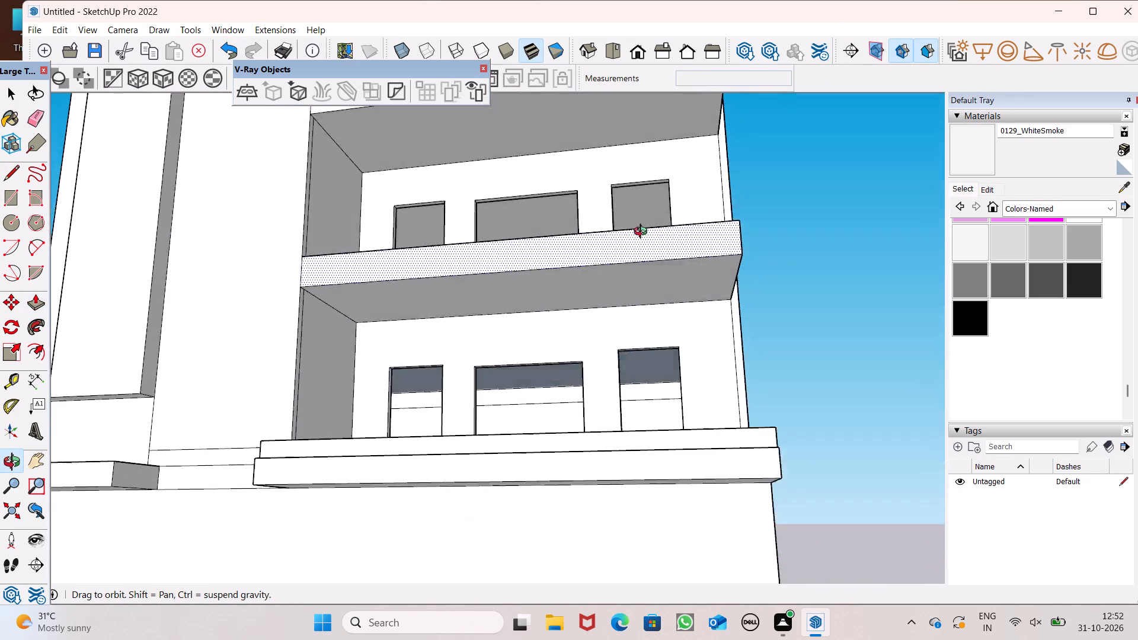
{"action": "middle_click_drag", "start_coordinate": [643, 233], "coordinate": [616, 377]}
{"action": "scroll", "coordinate": [618, 338], "scroll_direction": "up", "scroll_amount": 4}
{"action": "left_click_drag", "start_coordinate": [653, 297], "coordinate": [656, 307]}
{"action": "key", "text": "5"}
{"action": "key", "text": "shift+Return"}
{"action": "key", "text": "shift+quotedbl"}
{"action": "key", "text": "Return"}
{"action": "scroll", "coordinate": [640, 247], "scroll_direction": "down", "scroll_amount": 6}
{"action": "middle_click_drag", "start_coordinate": [570, 164], "coordinate": [593, 46]}
{"action": "key", "text": "space"}
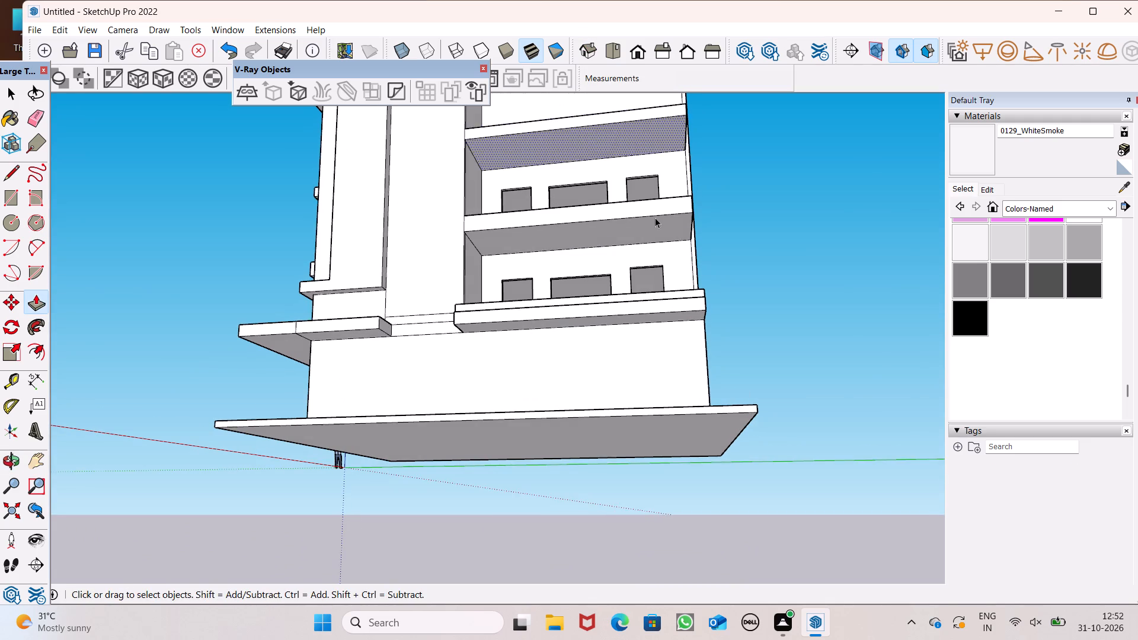
Examine the whole building and its closed roof from the side and from above.
{"action": "scroll", "coordinate": [669, 278], "scroll_direction": "down", "scroll_amount": 5}
{"action": "middle_click_drag", "start_coordinate": [679, 327], "coordinate": [768, 512]}
{"action": "scroll", "coordinate": [683, 246], "scroll_direction": "down", "scroll_amount": 2}
{"action": "middle_click_drag", "start_coordinate": [681, 261], "coordinate": [248, 456]}
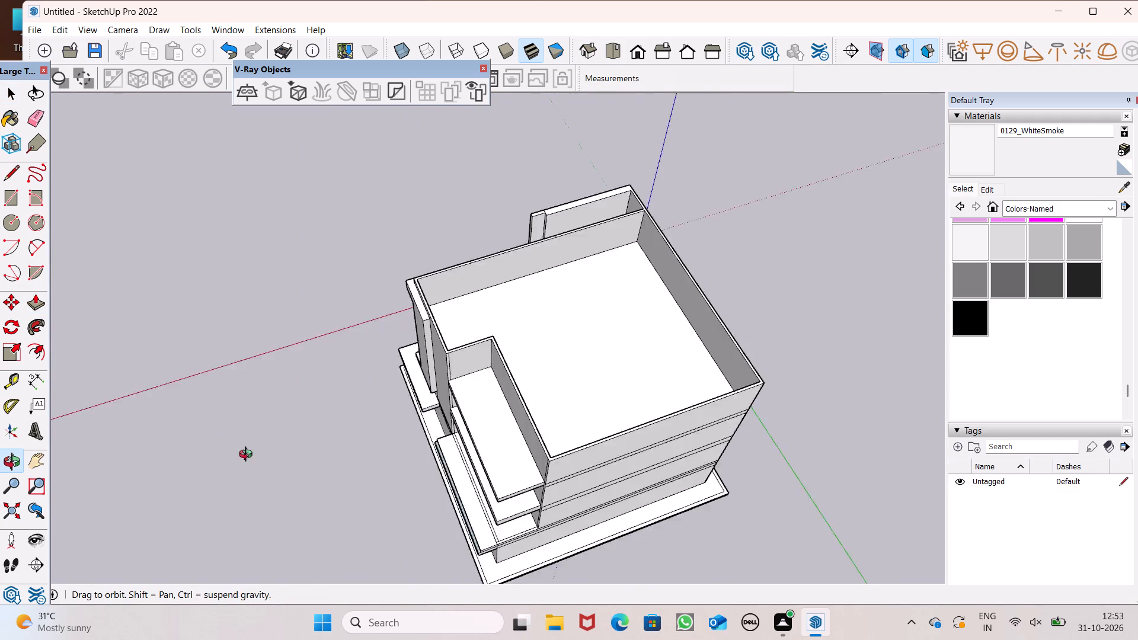
{"action": "middle_click_drag", "start_coordinate": [248, 456], "coordinate": [113, 486]}
{"action": "scroll", "coordinate": [306, 425], "scroll_direction": "up", "scroll_amount": 1}
{"action": "scroll", "coordinate": [319, 409], "scroll_direction": "down", "scroll_amount": 2}
{"action": "middle_click_drag", "start_coordinate": [333, 449], "coordinate": [78, 552]}
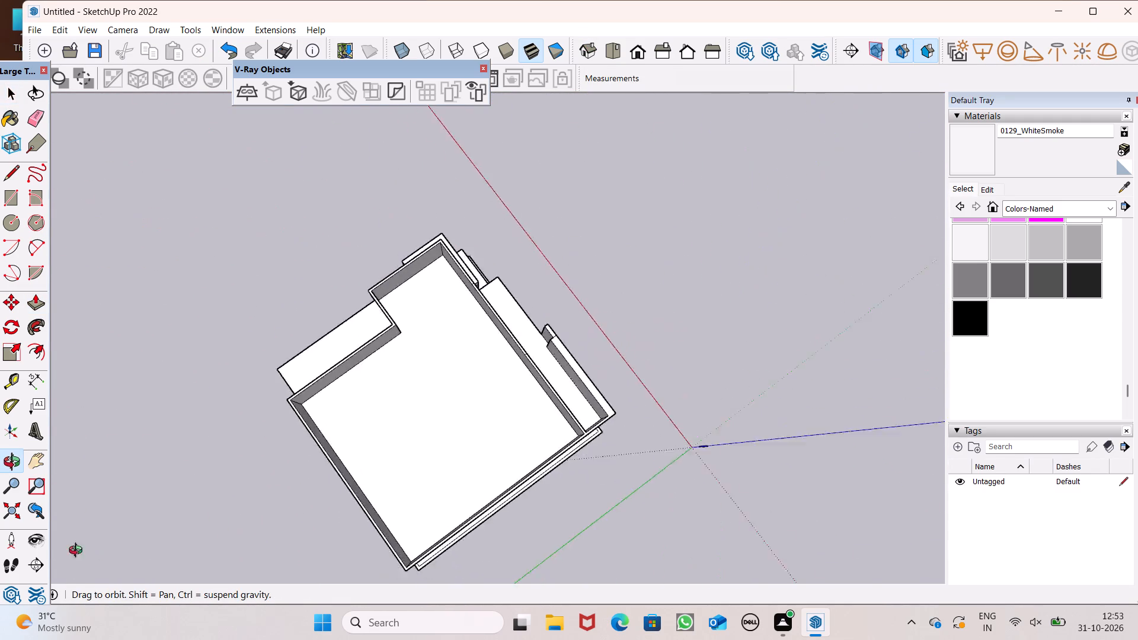
{"action": "middle_click_drag", "start_coordinate": [78, 552], "coordinate": [30, 517]}
Place a Tape Measure guide across the roof, parallel to the short end wall beside the recess and about 15' 3 1/2" from it.
{"action": "scroll", "coordinate": [55, 542], "scroll_direction": "up", "scroll_amount": 1}
{"action": "scroll", "coordinate": [325, 371], "scroll_direction": "up", "scroll_amount": 7}
{"action": "scroll", "coordinate": [385, 330], "scroll_direction": "down", "scroll_amount": 5}
{"action": "middle_click_drag", "start_coordinate": [639, 340], "coordinate": [571, 361]}
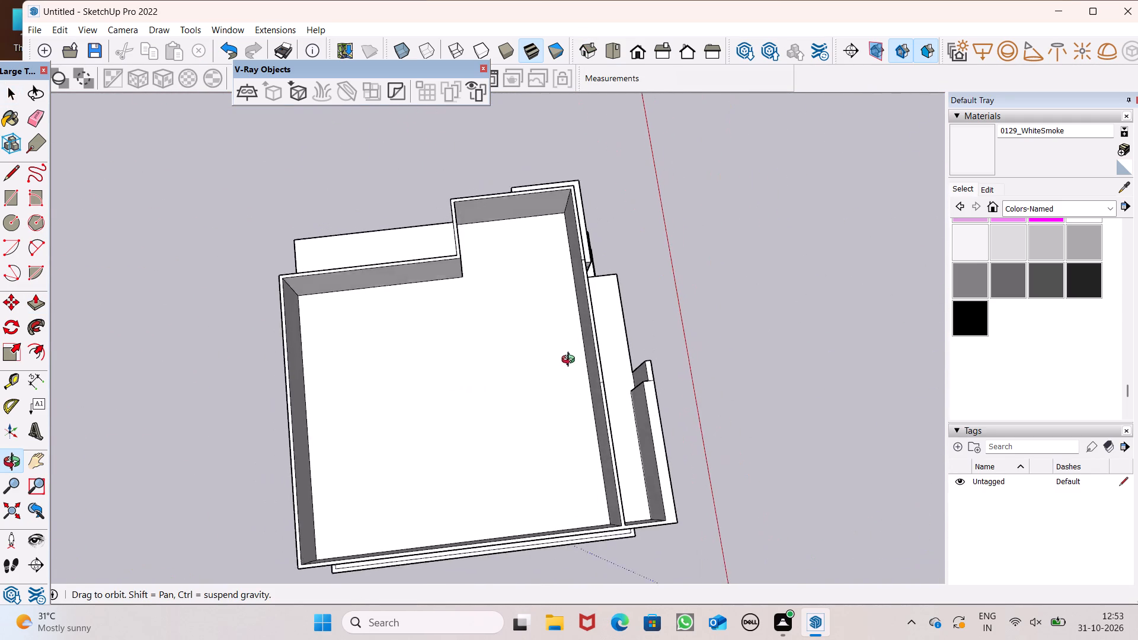
{"action": "middle_click_drag", "start_coordinate": [571, 361], "coordinate": [564, 302]}
{"action": "scroll", "coordinate": [506, 268], "scroll_direction": "up", "scroll_amount": 5}
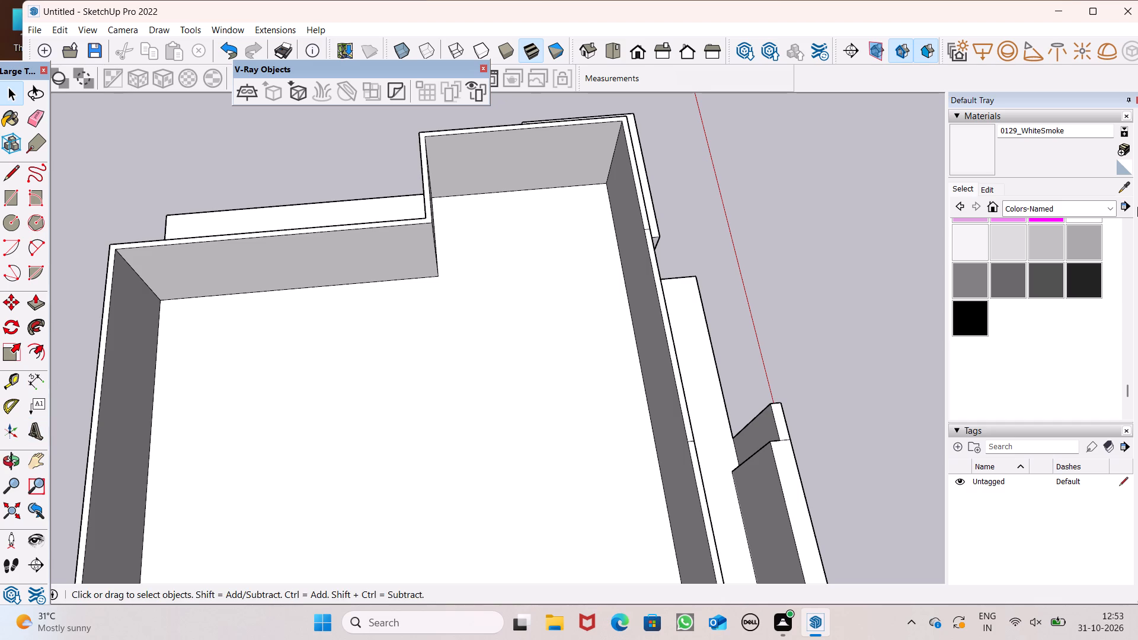
{"action": "left_click", "coordinate": [12, 385]}
{"action": "scroll", "coordinate": [431, 343], "scroll_direction": "up", "scroll_amount": 4}
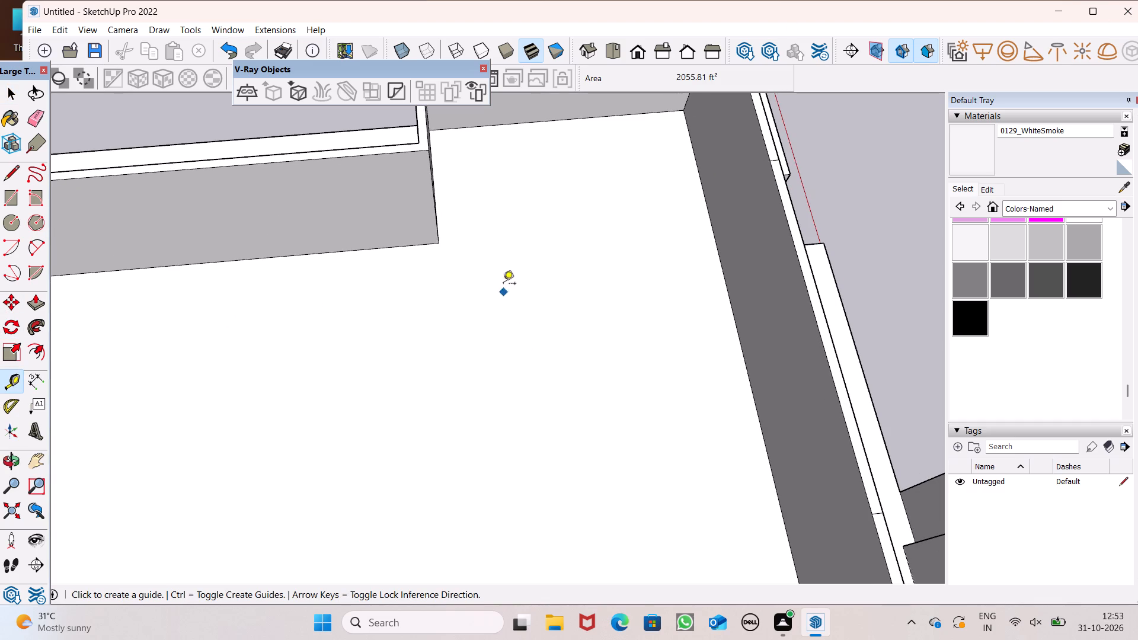
{"action": "left_click", "coordinate": [540, 123]}
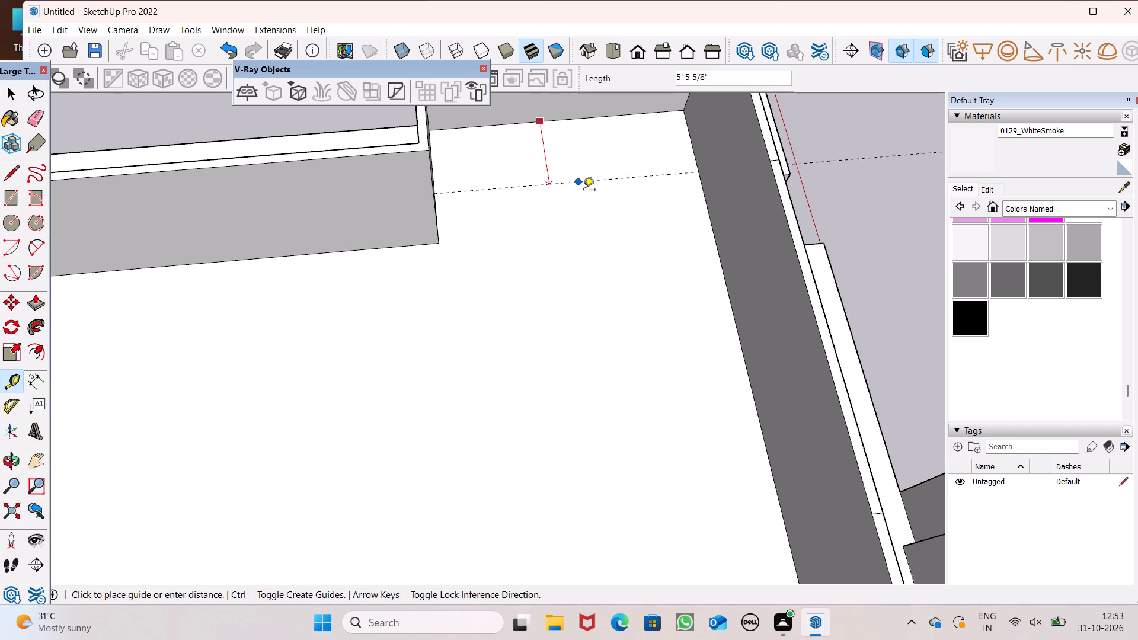
{"action": "middle_click_drag", "start_coordinate": [615, 309], "coordinate": [360, 230]}
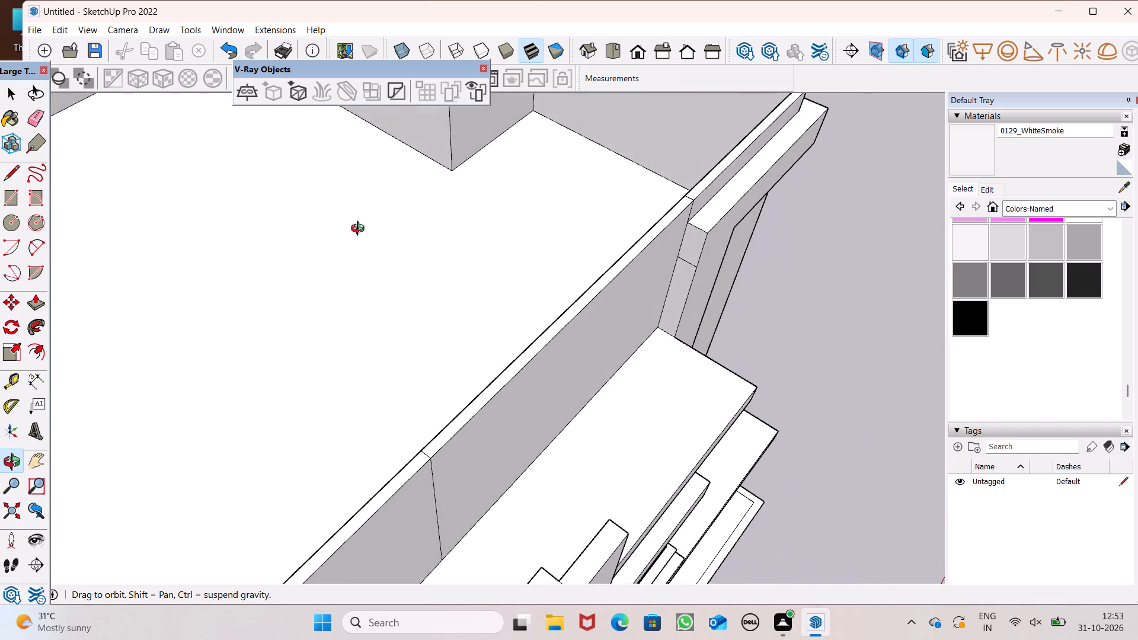
{"action": "middle_click_drag", "start_coordinate": [360, 230], "coordinate": [476, 214]}
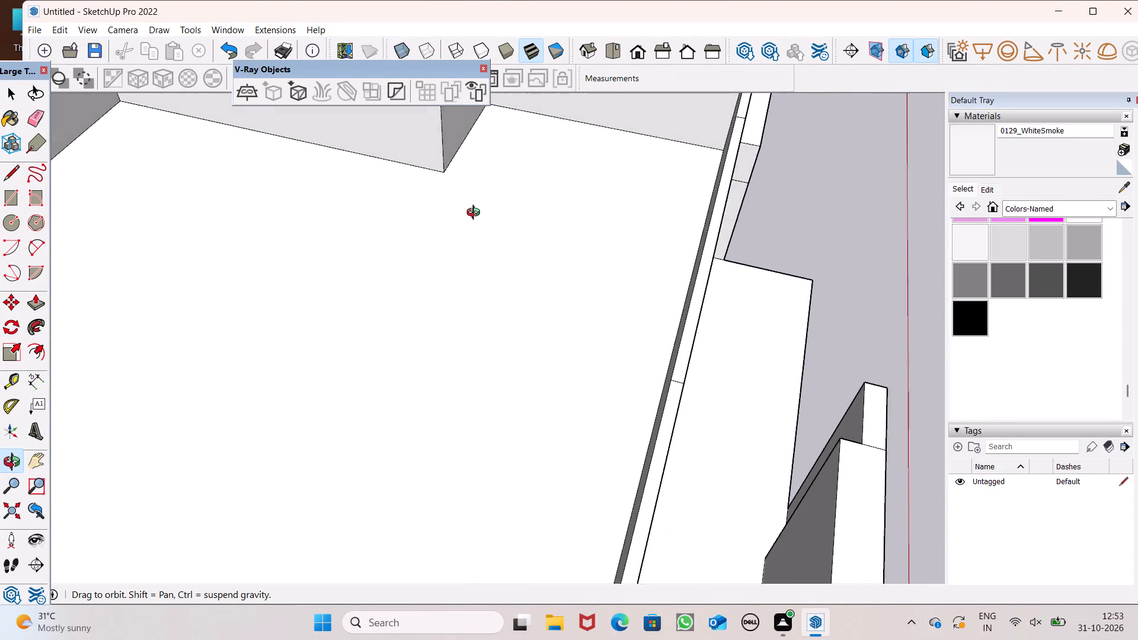
{"action": "middle_click_drag", "start_coordinate": [476, 214], "coordinate": [514, 263]}
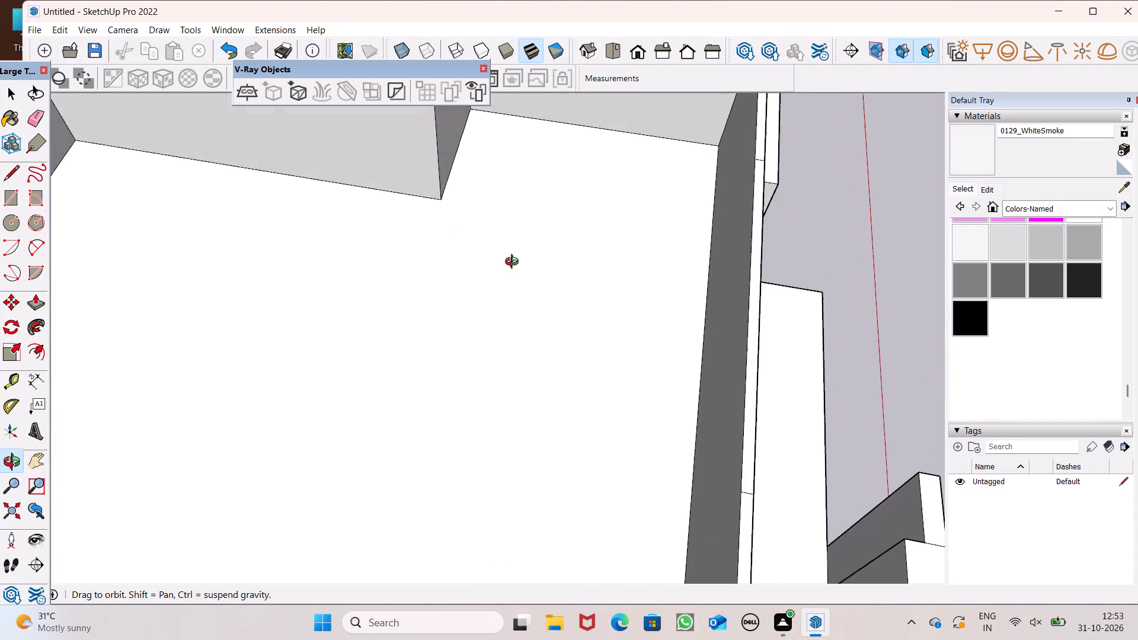
{"action": "middle_click_drag", "start_coordinate": [514, 263], "coordinate": [523, 284]}
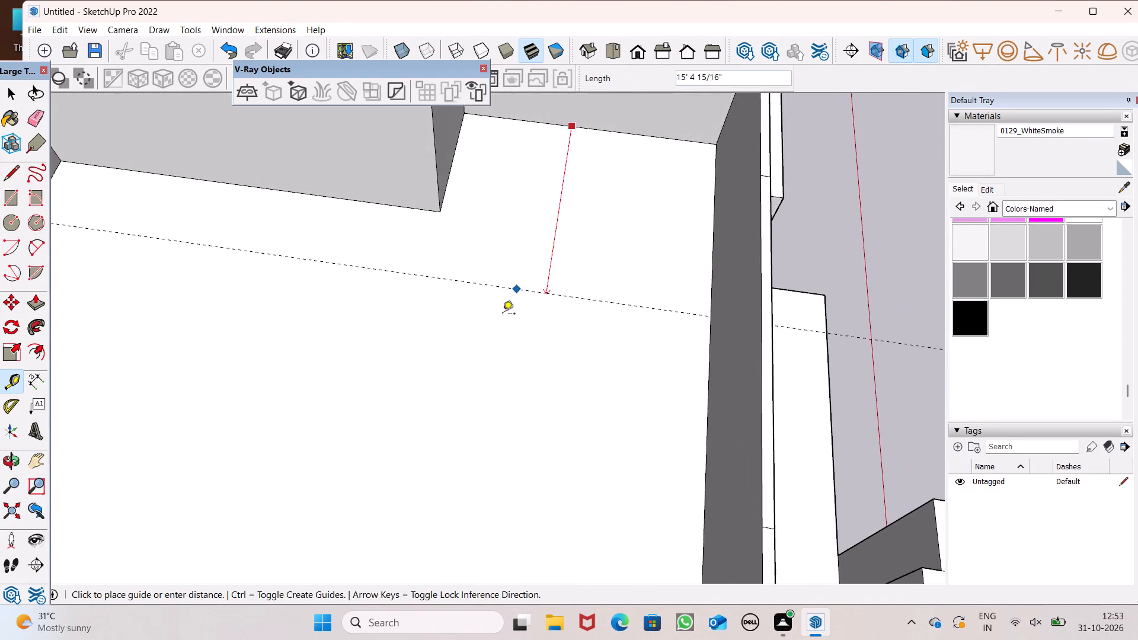
{"action": "scroll", "coordinate": [490, 341], "scroll_direction": "down", "scroll_amount": 5}
{"action": "scroll", "coordinate": [534, 319], "scroll_direction": "up", "scroll_amount": 7}
{"action": "scroll", "coordinate": [534, 299], "scroll_direction": "down", "scroll_amount": 4}
{"action": "middle_click_drag", "start_coordinate": [532, 298], "coordinate": [548, 345]}
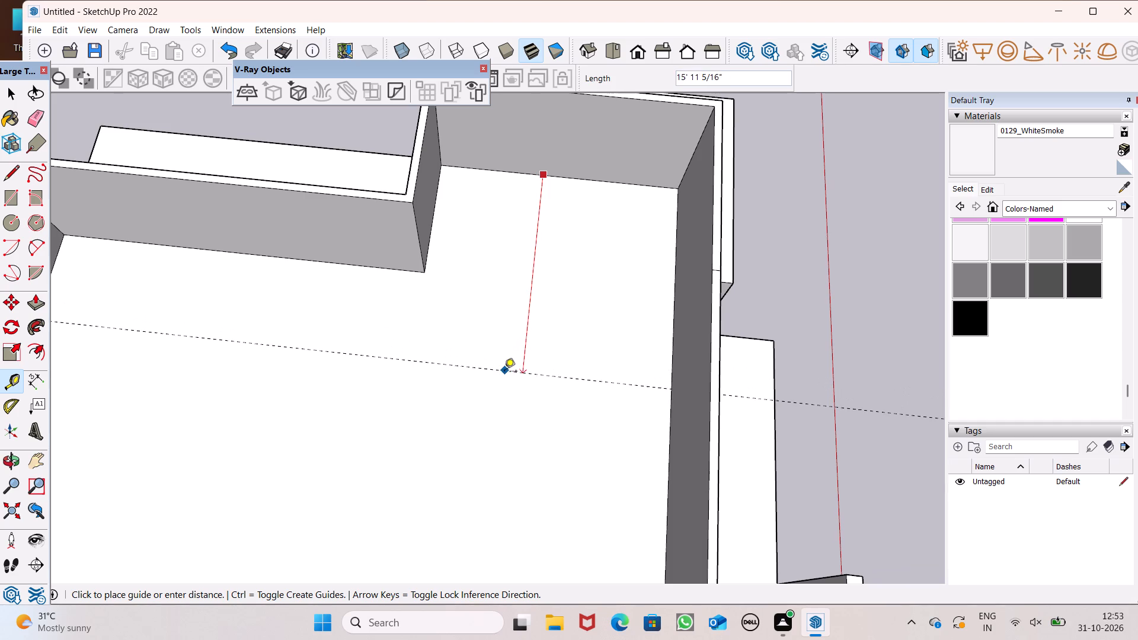
{"action": "left_click", "coordinate": [505, 362]}
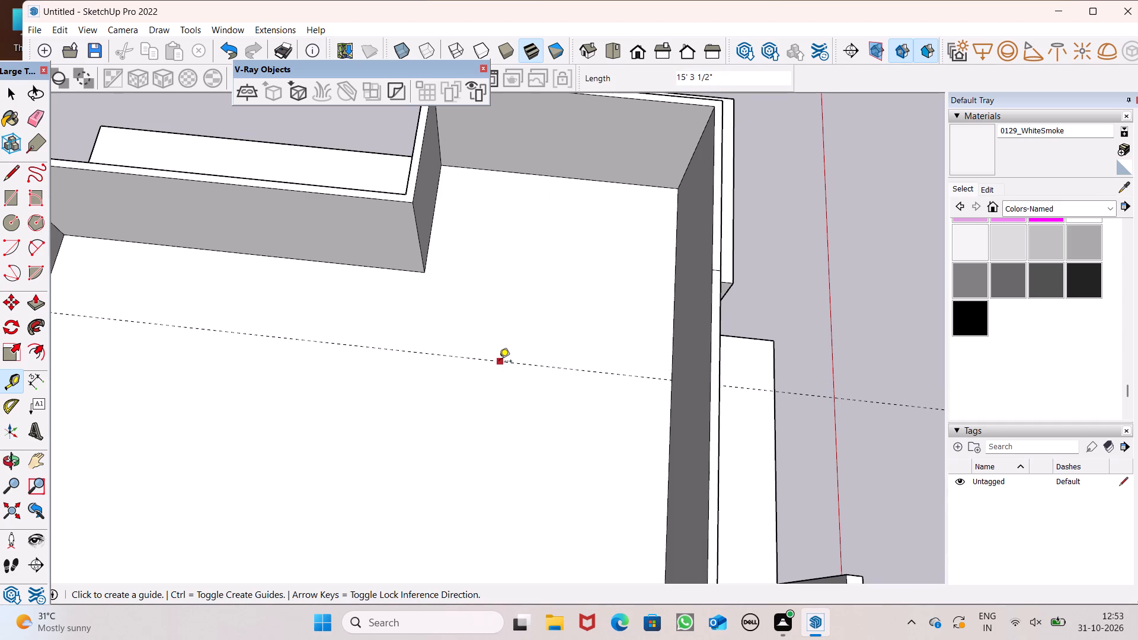
{"action": "left_click", "coordinate": [497, 366]}
{"action": "key", "text": "space"}
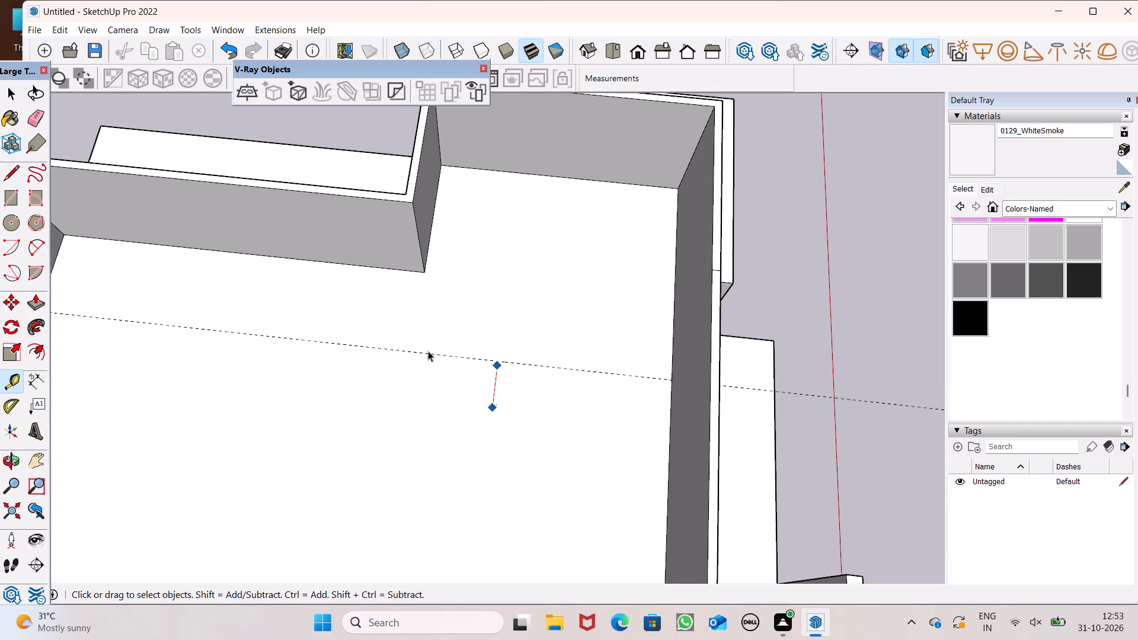
Measure across the roof from the base of the long parapet wall to the inner corner of the recess wall.
{"action": "left_click", "coordinate": [9, 380]}
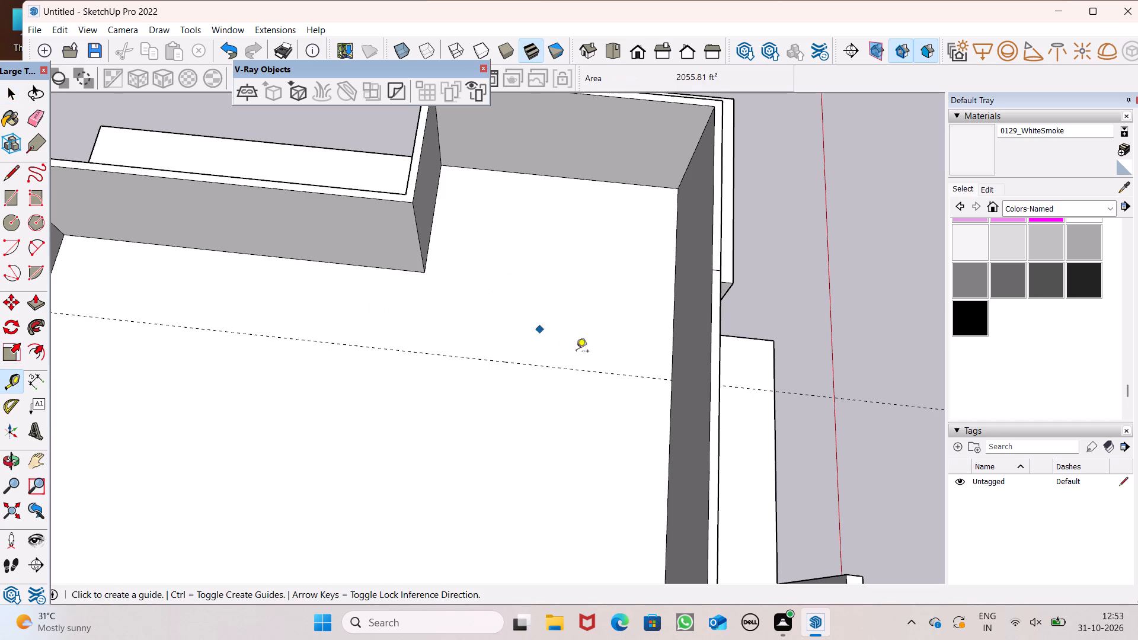
{"action": "left_click", "coordinate": [674, 357]}
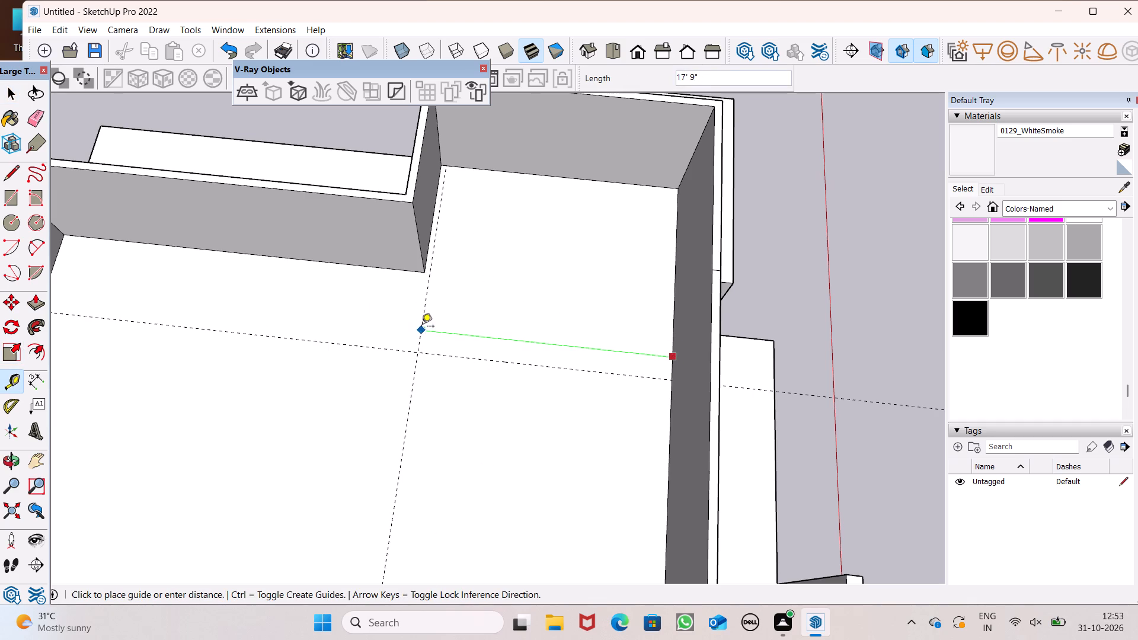
{"action": "left_click", "coordinate": [425, 275]}
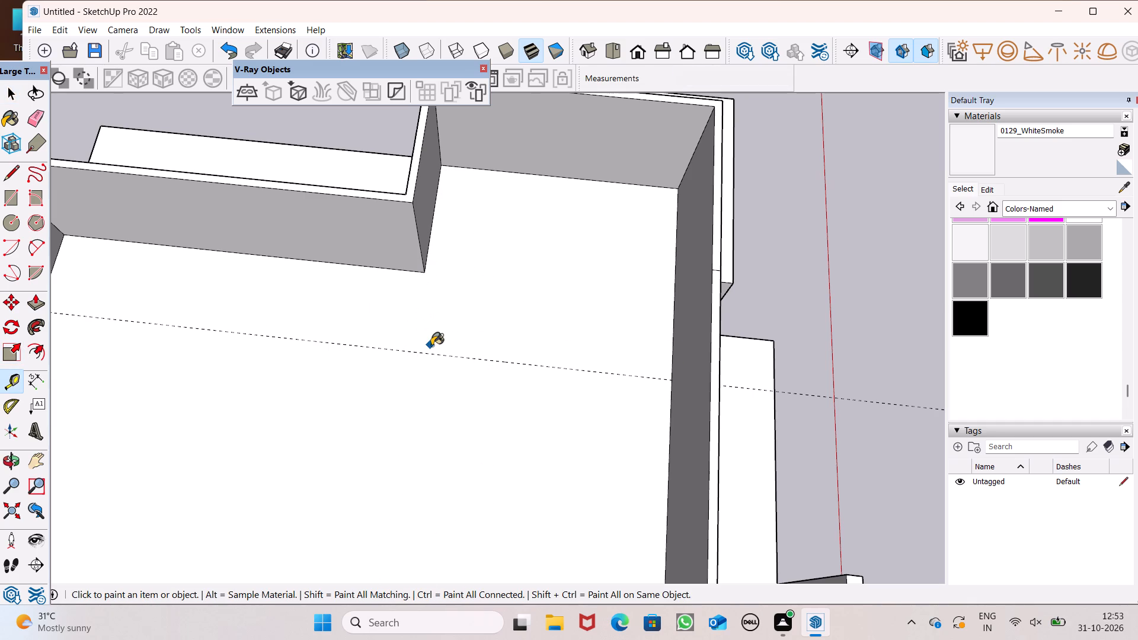
{"action": "key", "text": "b"}
{"action": "key", "text": "space"}
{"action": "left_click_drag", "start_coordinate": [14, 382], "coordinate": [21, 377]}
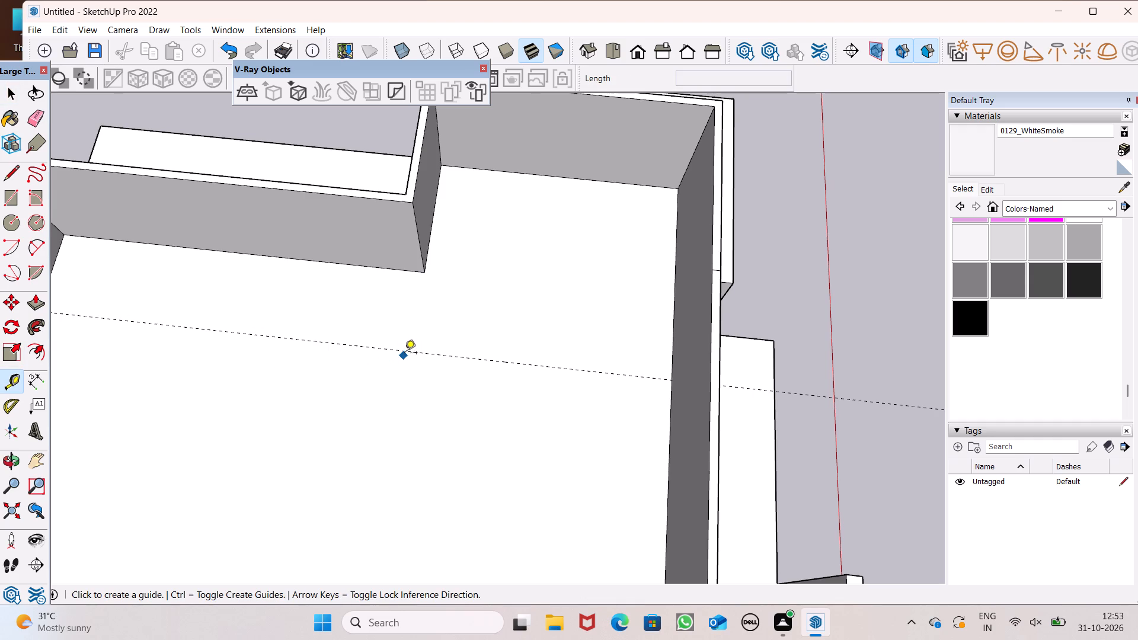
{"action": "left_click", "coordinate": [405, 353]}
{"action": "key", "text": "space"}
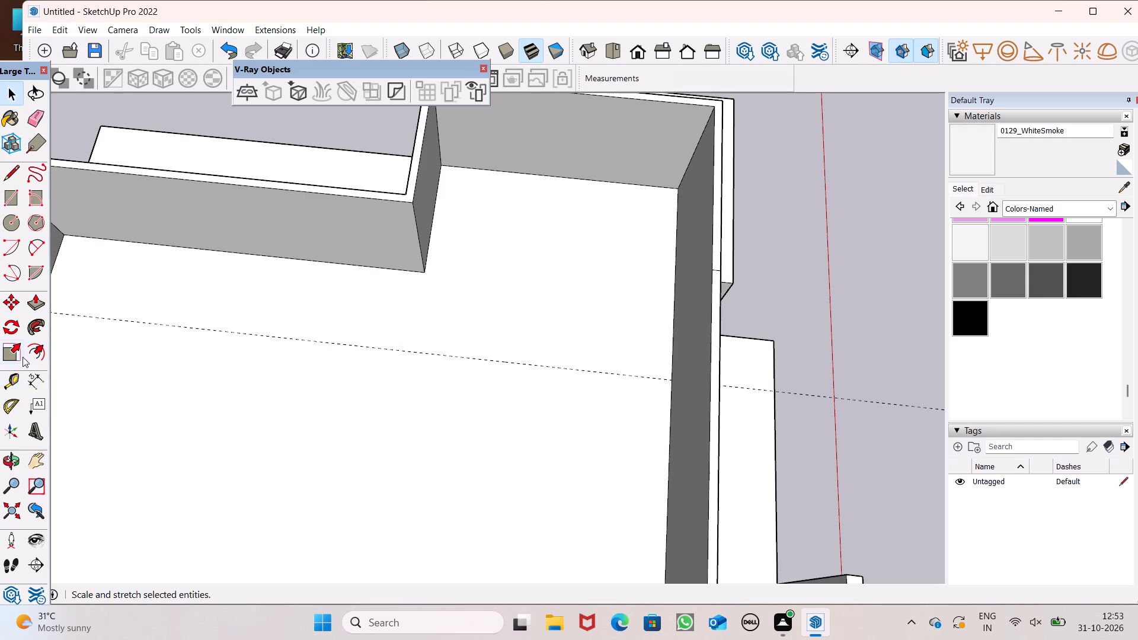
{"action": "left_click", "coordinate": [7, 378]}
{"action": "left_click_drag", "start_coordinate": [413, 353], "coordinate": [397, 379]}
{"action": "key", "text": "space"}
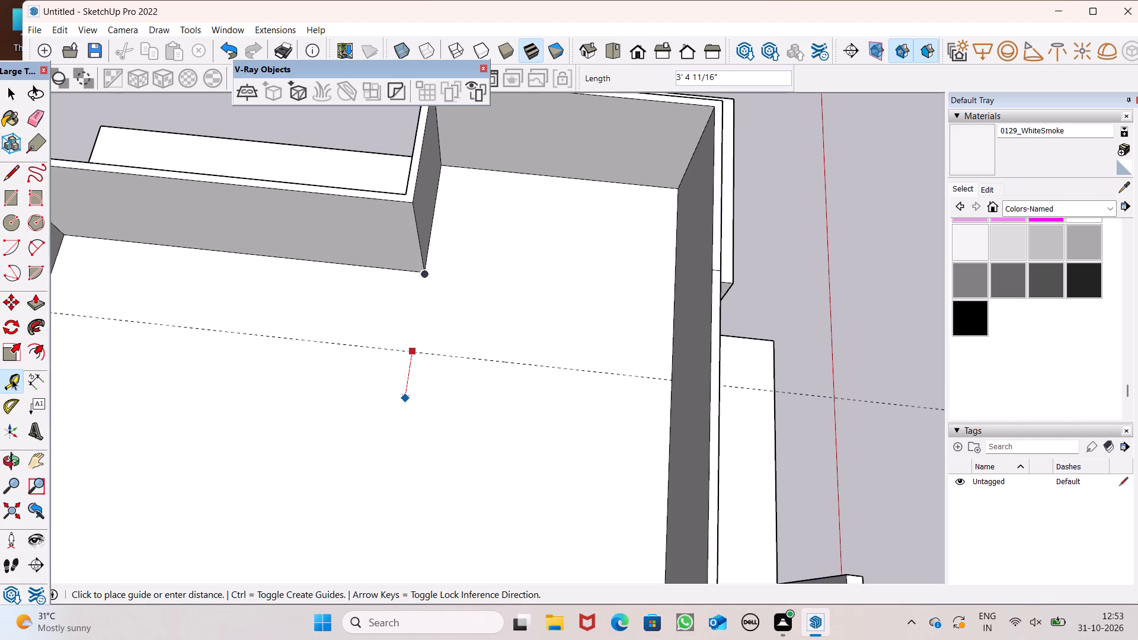
Place a Tape Measure guide on the roof 6" from the existing guide, on the side away from the recess corner.
{"action": "left_click", "coordinate": [11, 379]}
{"action": "left_click", "coordinate": [9, 373]}
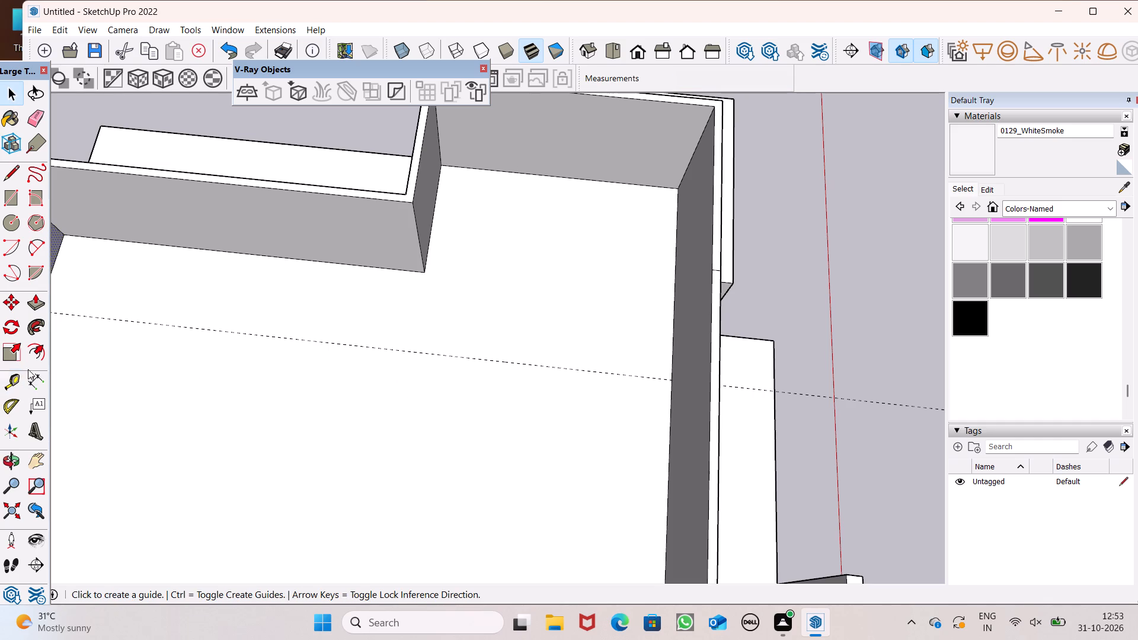
{"action": "left_click_drag", "start_coordinate": [432, 354], "coordinate": [422, 403]}
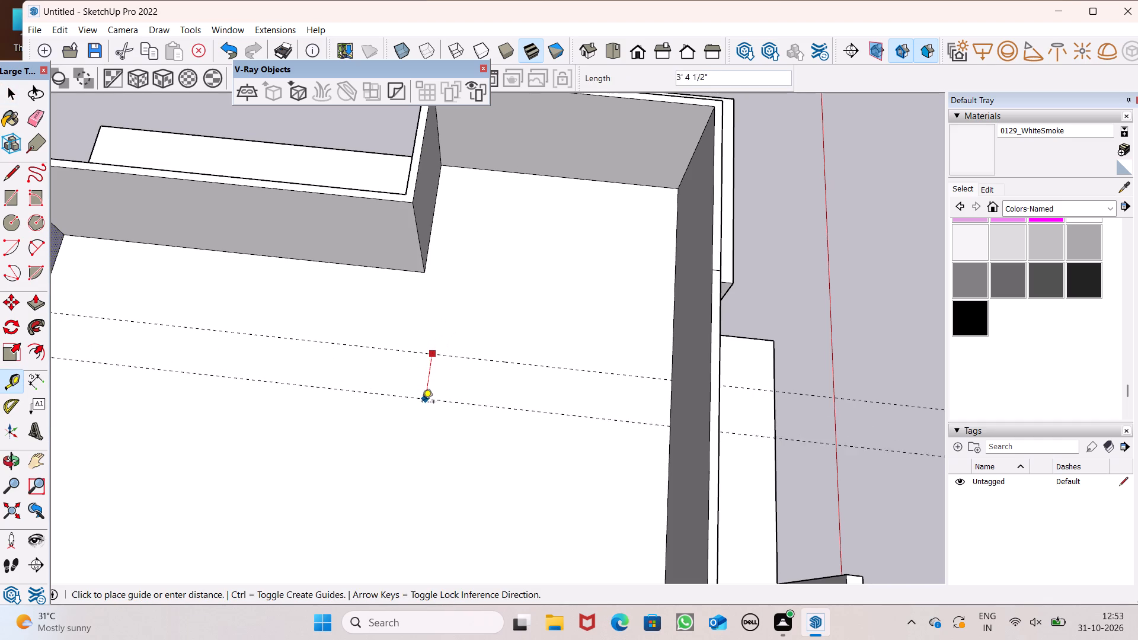
{"action": "left_click_drag", "start_coordinate": [422, 403], "coordinate": [426, 405]}
{"action": "key", "text": "6"}
{"action": "key", "text": "shift+quotedbl"}
{"action": "key", "text": "Return"}
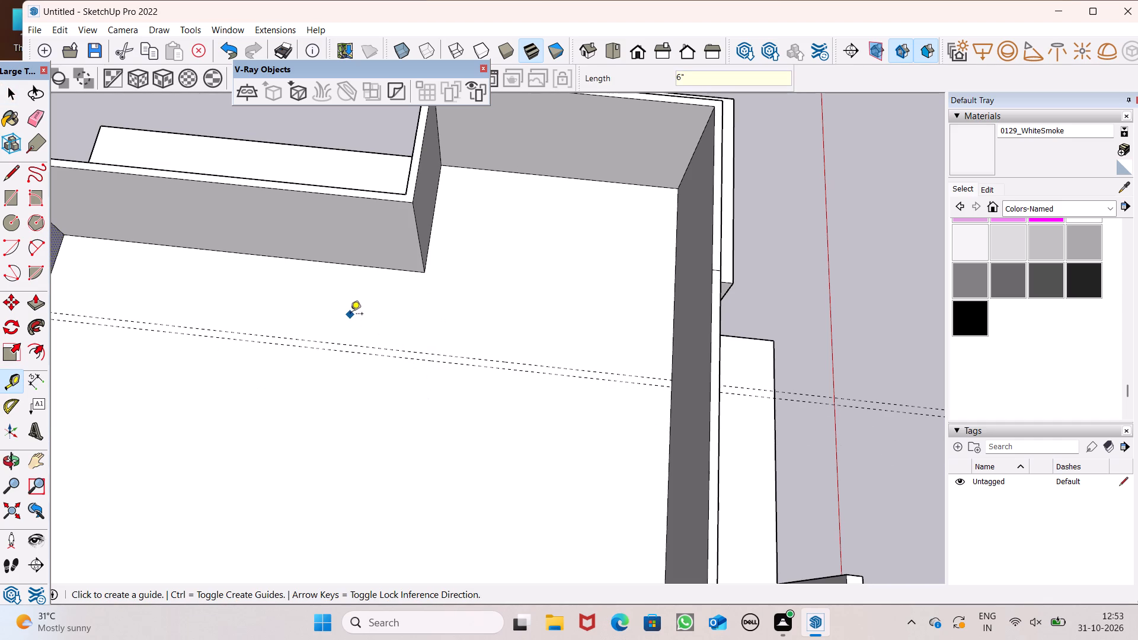
{"action": "key", "text": "space"}
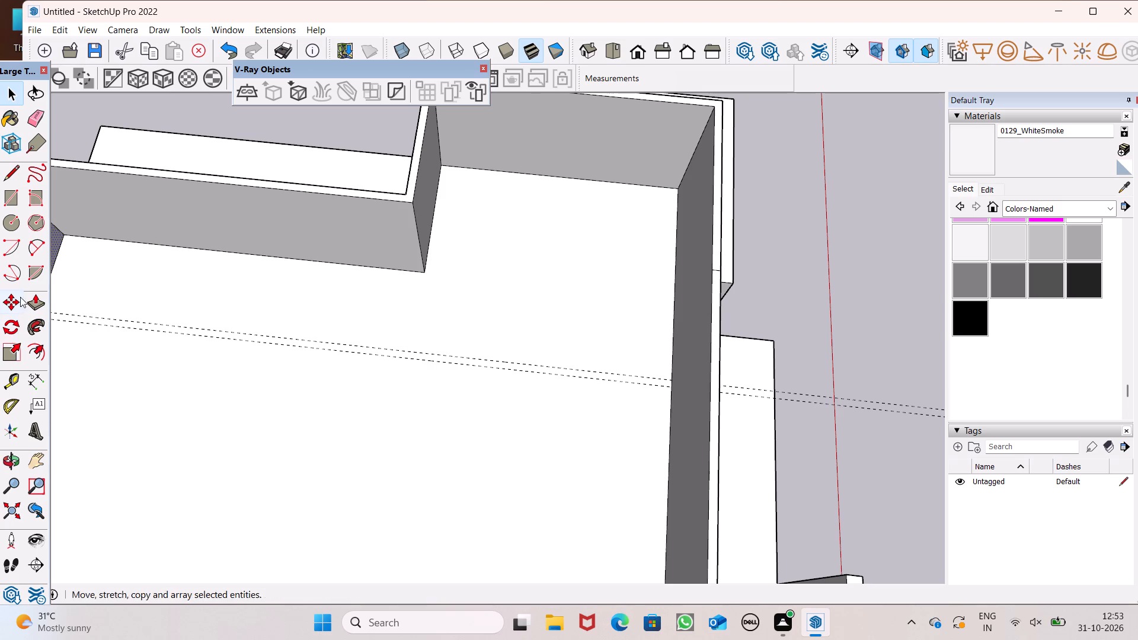
Draw a 7" line across the parapet top at the recess corner, continuing with a 10' vertical line down the wall face.
{"action": "left_click", "coordinate": [12, 174]}
{"action": "scroll", "coordinate": [469, 251], "scroll_direction": "up", "scroll_amount": 3}
{"action": "scroll", "coordinate": [417, 279], "scroll_direction": "down", "scroll_amount": 3}
{"action": "scroll", "coordinate": [392, 212], "scroll_direction": "up", "scroll_amount": 2}
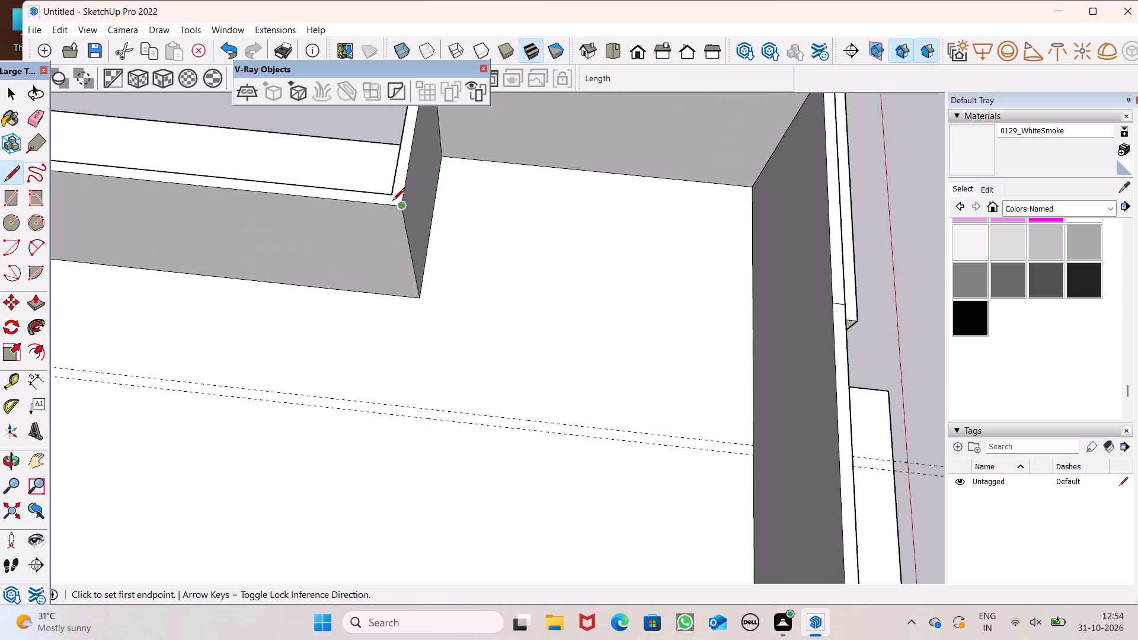
{"action": "scroll", "coordinate": [392, 201], "scroll_direction": "up", "scroll_amount": 2}
{"action": "left_click", "coordinate": [392, 196]}
{"action": "left_click", "coordinate": [388, 210]}
{"action": "left_click", "coordinate": [386, 207]}
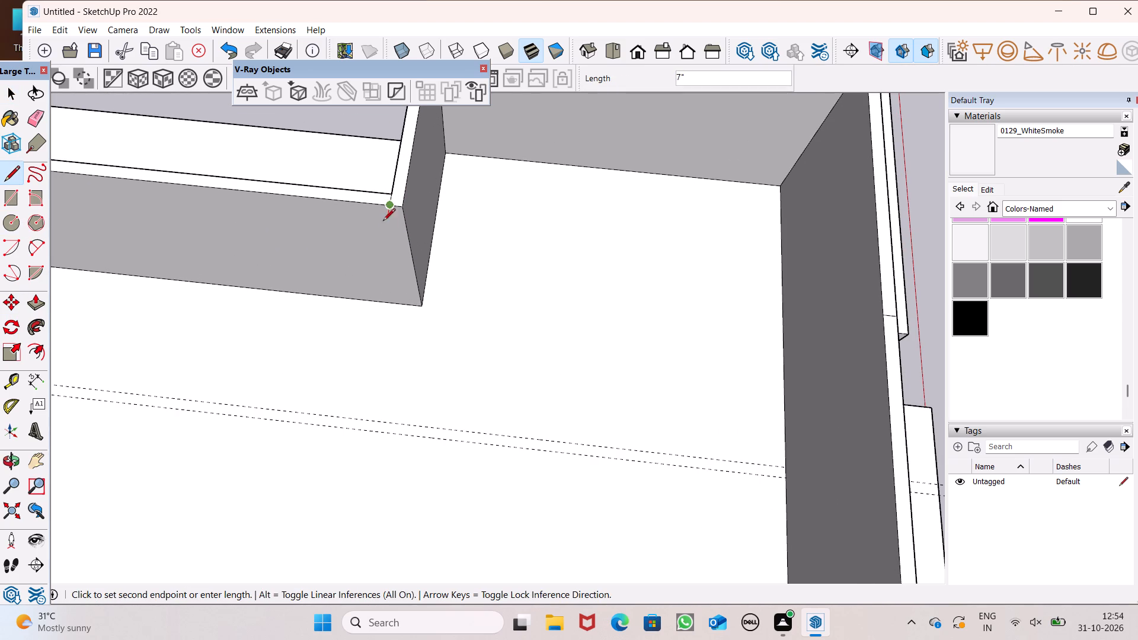
{"action": "left_click", "coordinate": [407, 307]}
Draw a line about 6' 8" long across the roof from the base of that vertical line to the farther guide.
{"action": "scroll", "coordinate": [372, 311], "scroll_direction": "down", "scroll_amount": 3}
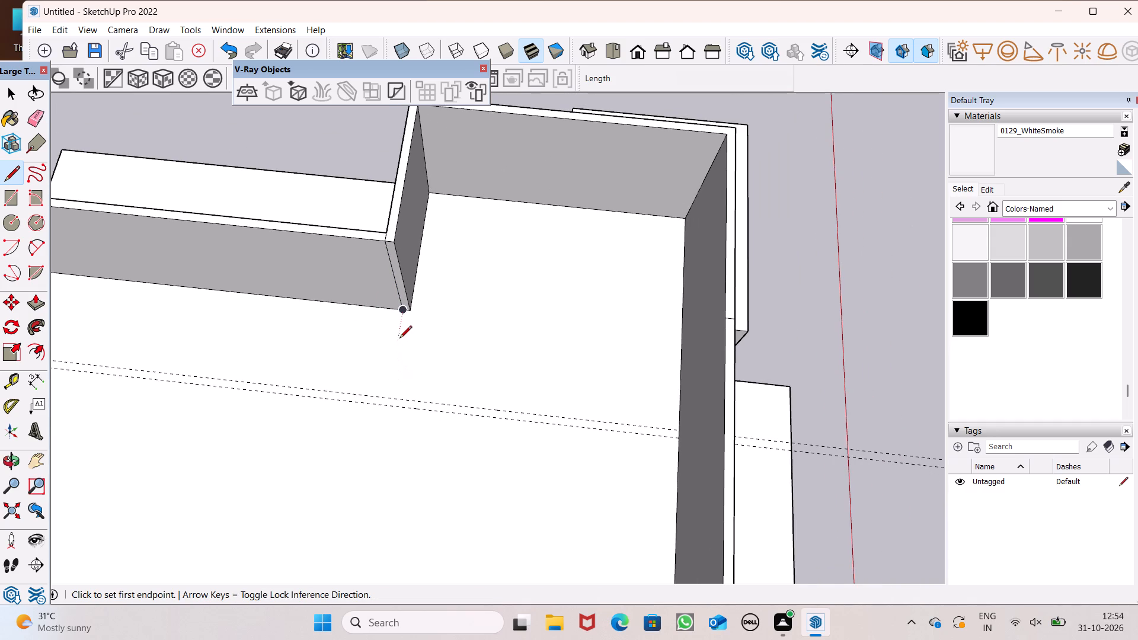
{"action": "left_click", "coordinate": [382, 414]}
{"action": "key", "text": "space"}
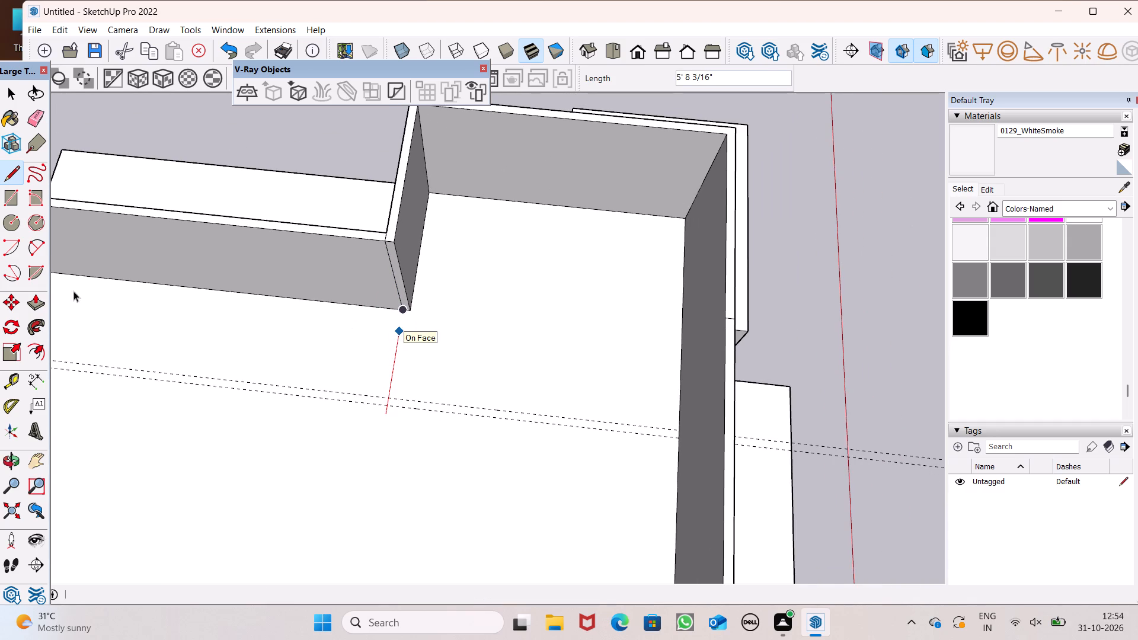
{"action": "left_click", "coordinate": [17, 177]}
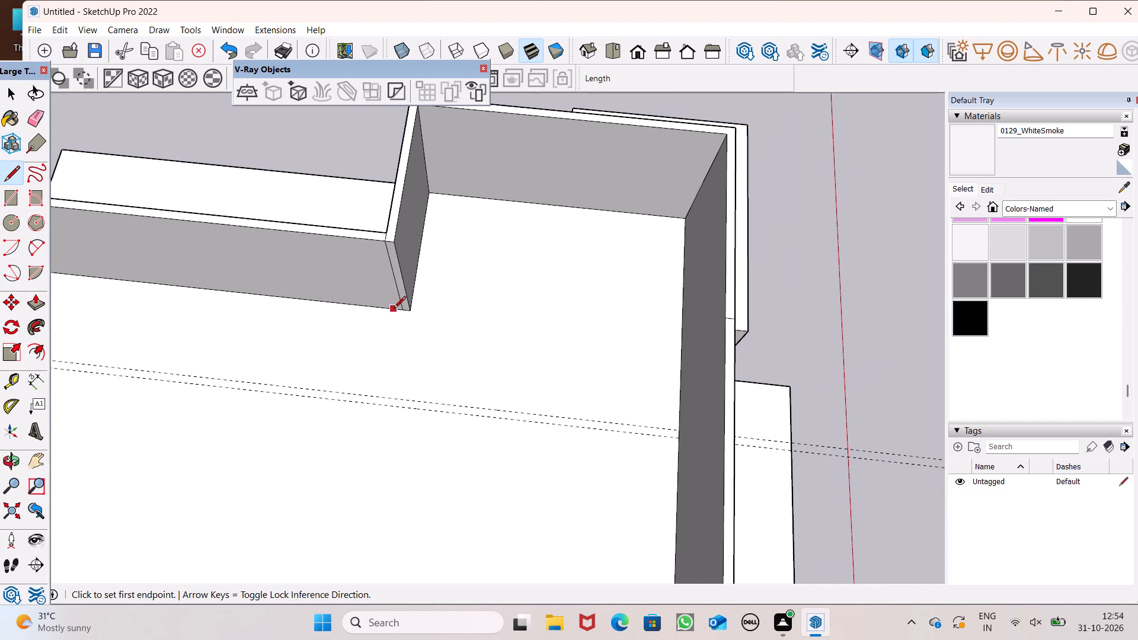
{"action": "left_click", "coordinate": [403, 308]}
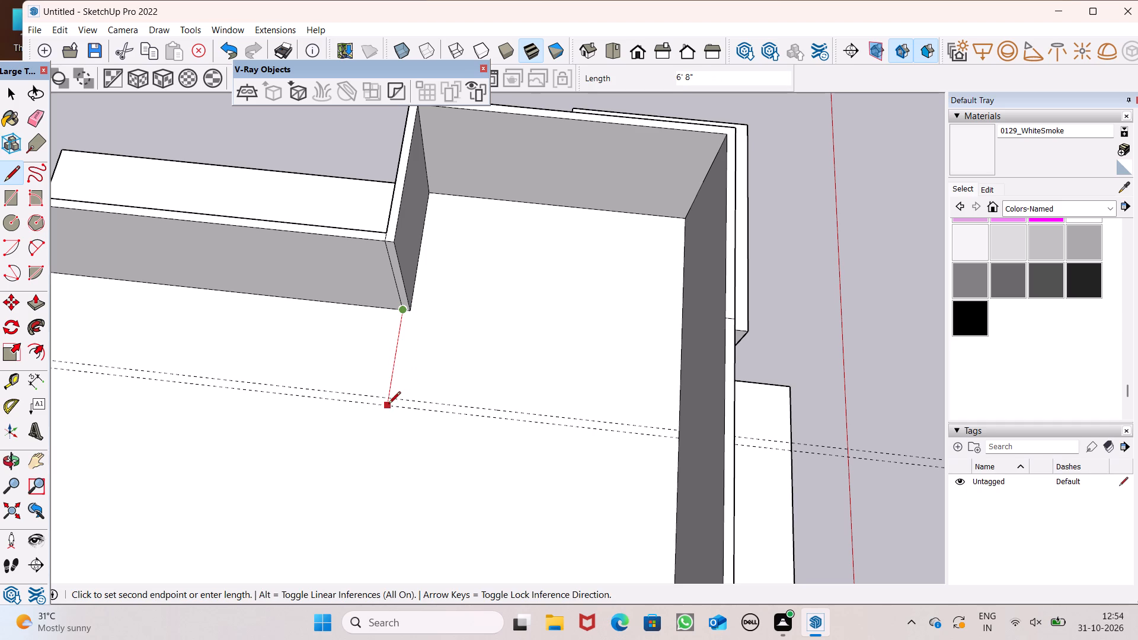
{"action": "left_click", "coordinate": [386, 406]}
{"action": "key", "text": "space"}
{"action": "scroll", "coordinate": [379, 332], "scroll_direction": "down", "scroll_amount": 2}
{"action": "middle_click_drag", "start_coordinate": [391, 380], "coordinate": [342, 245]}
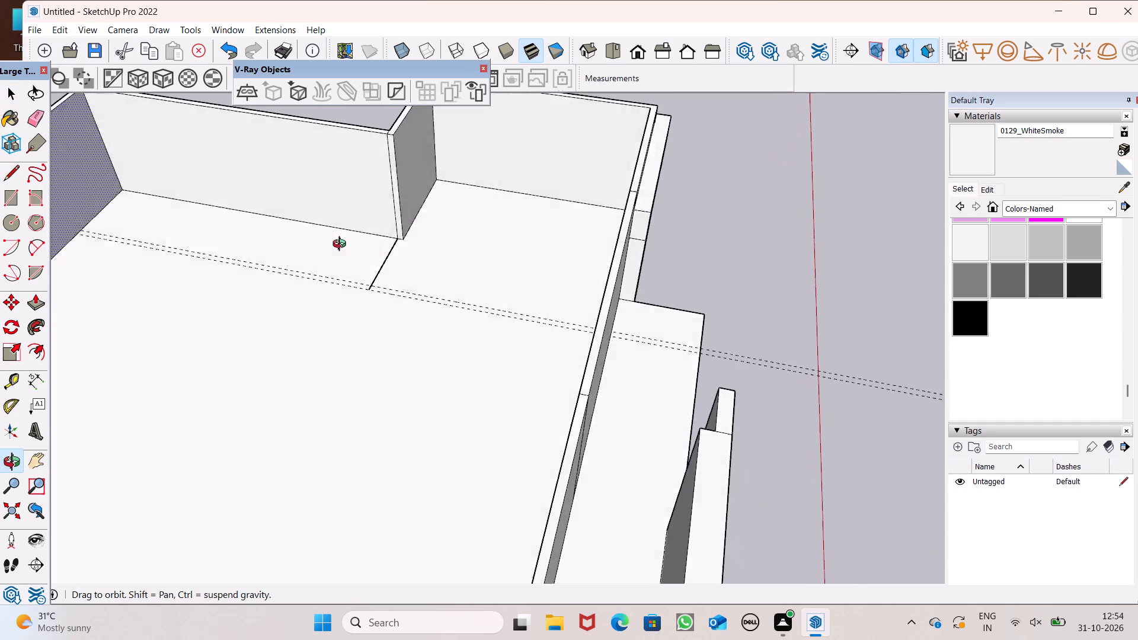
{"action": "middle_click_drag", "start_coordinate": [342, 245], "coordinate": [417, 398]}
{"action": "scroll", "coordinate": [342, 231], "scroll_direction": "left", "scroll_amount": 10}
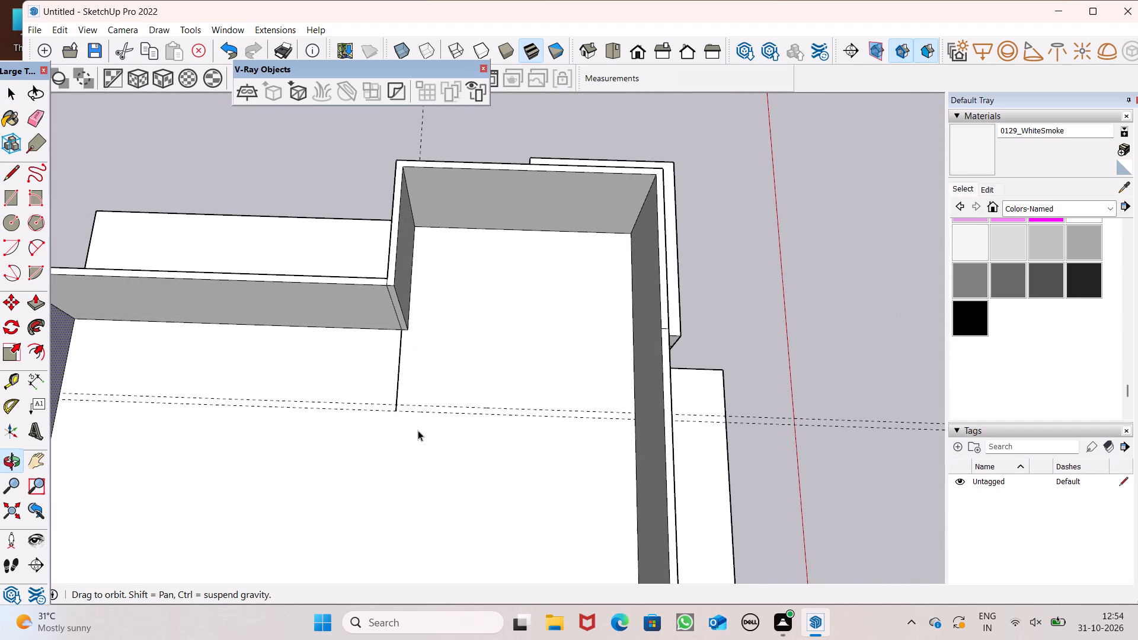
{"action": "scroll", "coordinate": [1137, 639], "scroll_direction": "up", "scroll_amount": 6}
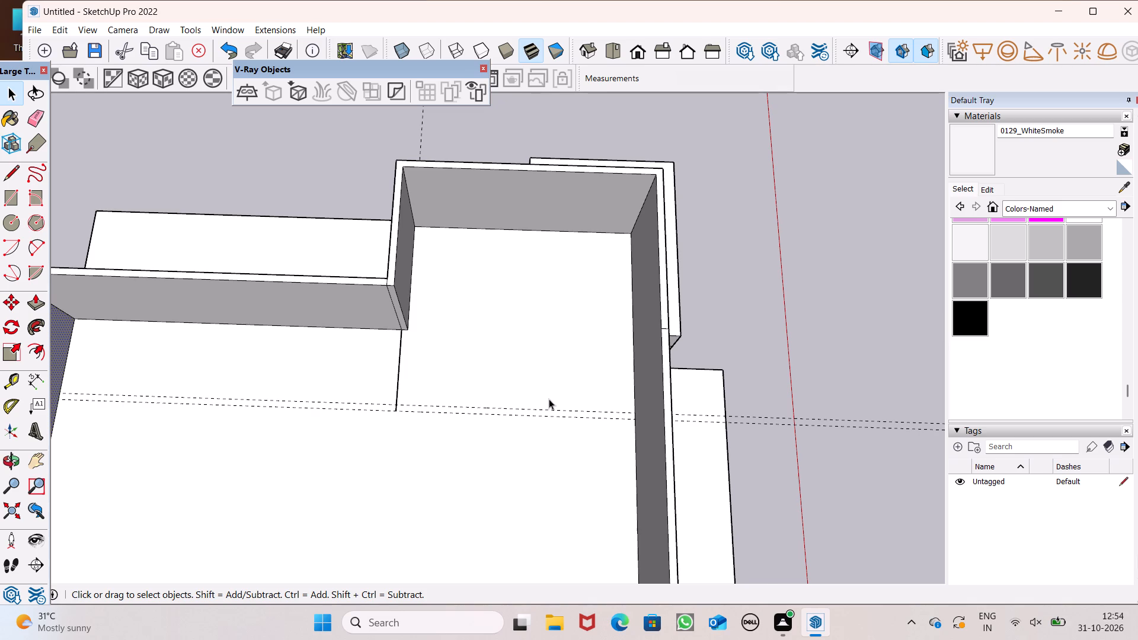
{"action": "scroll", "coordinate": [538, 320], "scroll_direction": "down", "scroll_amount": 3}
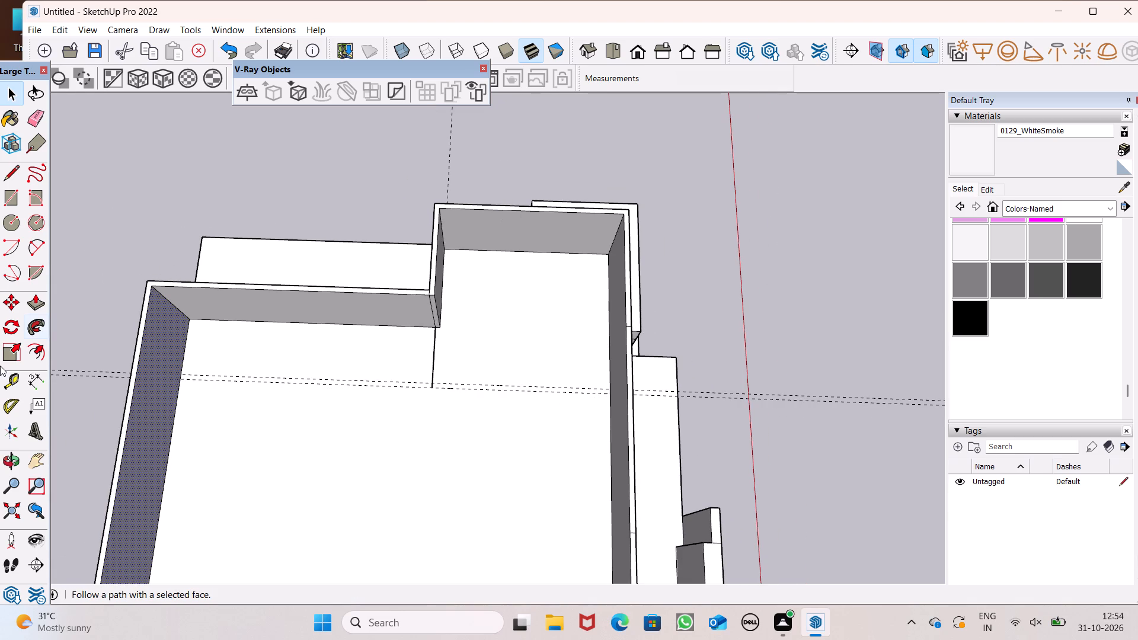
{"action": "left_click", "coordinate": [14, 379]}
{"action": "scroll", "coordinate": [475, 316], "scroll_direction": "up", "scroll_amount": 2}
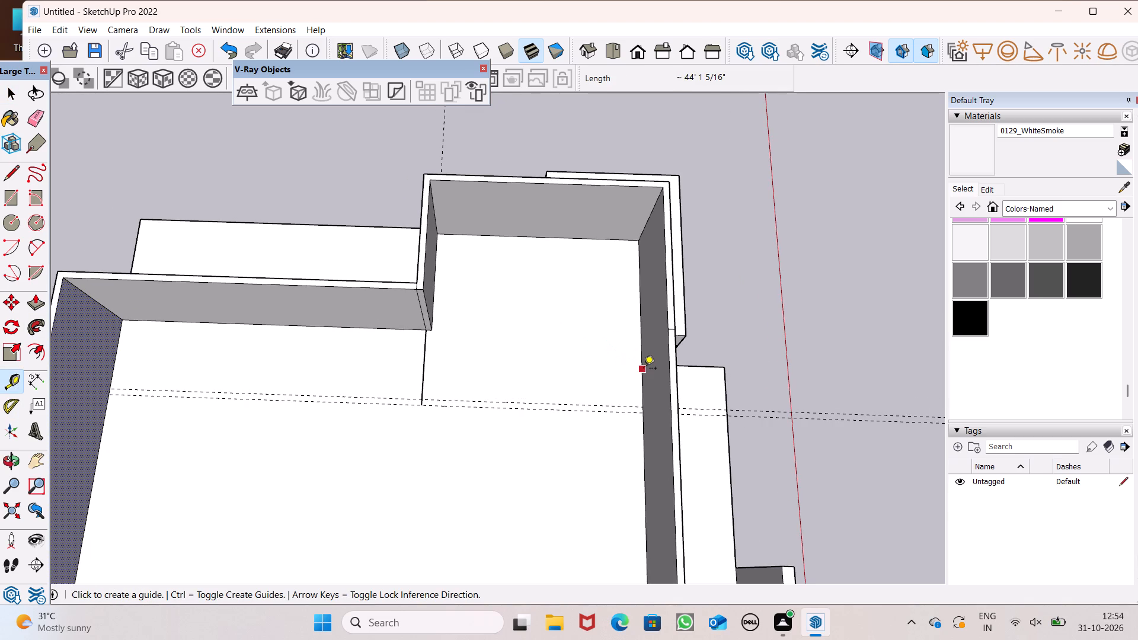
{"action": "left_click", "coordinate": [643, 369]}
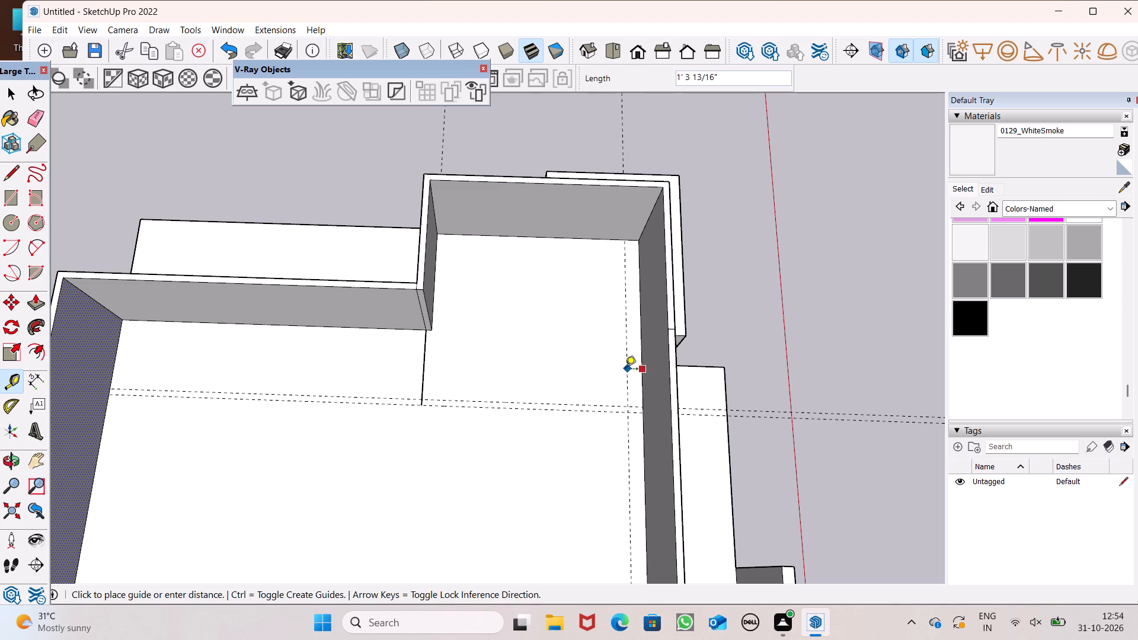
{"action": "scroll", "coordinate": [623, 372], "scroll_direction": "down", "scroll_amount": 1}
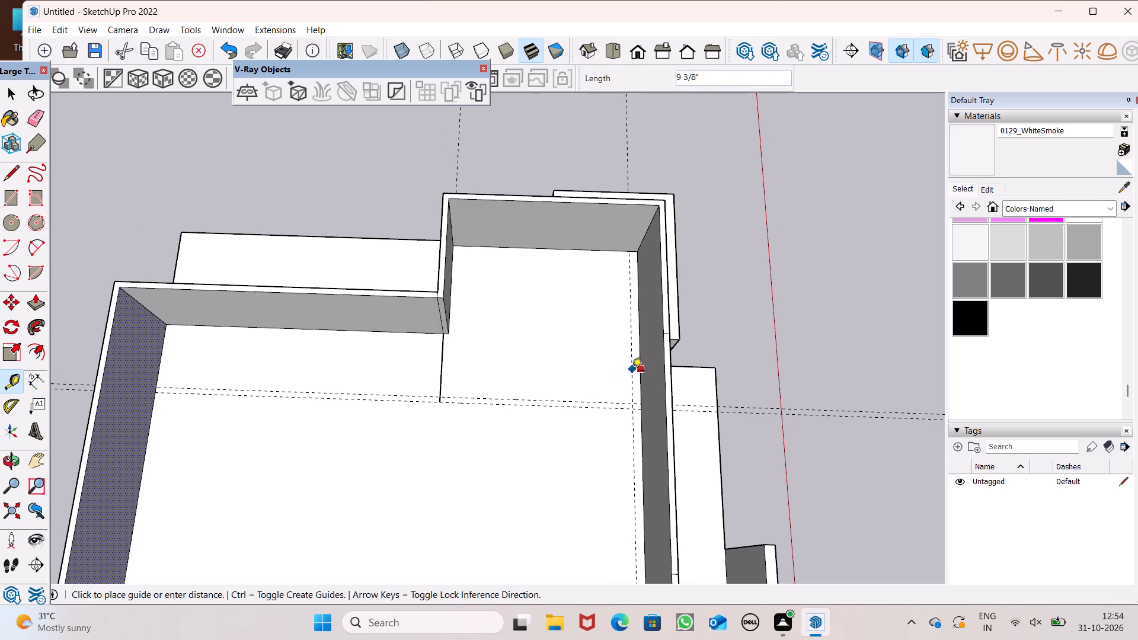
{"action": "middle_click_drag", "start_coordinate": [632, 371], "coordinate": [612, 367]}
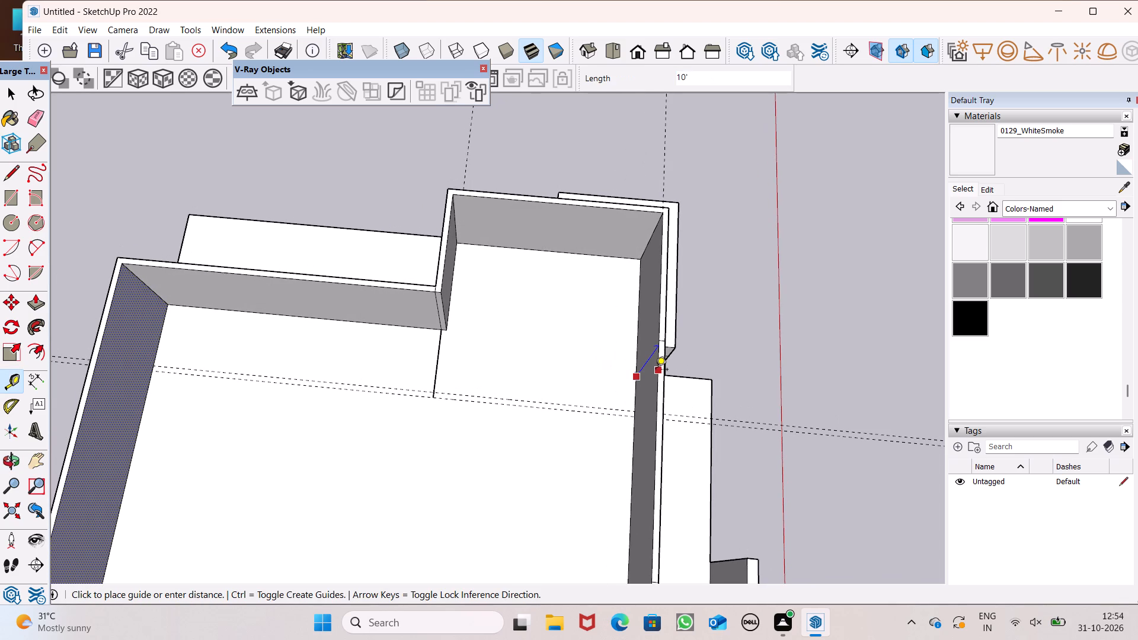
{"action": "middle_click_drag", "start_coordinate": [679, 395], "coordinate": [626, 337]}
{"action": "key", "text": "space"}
Examine the whole building, its front facade and the roof layout from several sides and from above.
{"action": "scroll", "coordinate": [431, 302], "scroll_direction": "down", "scroll_amount": 2}
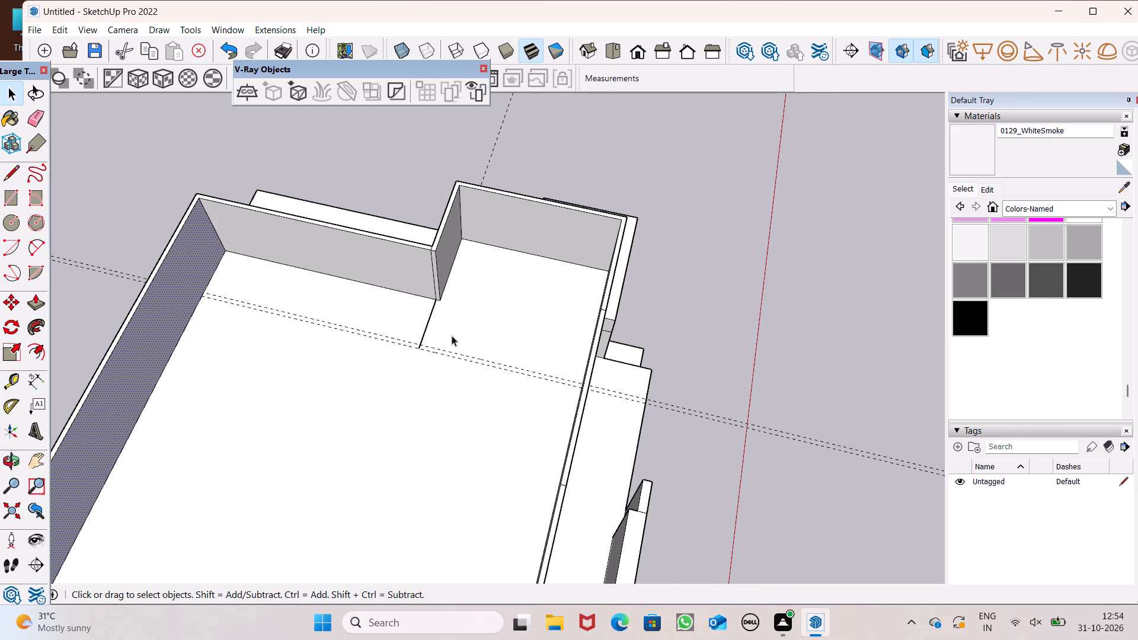
{"action": "middle_click_drag", "start_coordinate": [452, 335], "coordinate": [280, 220]}
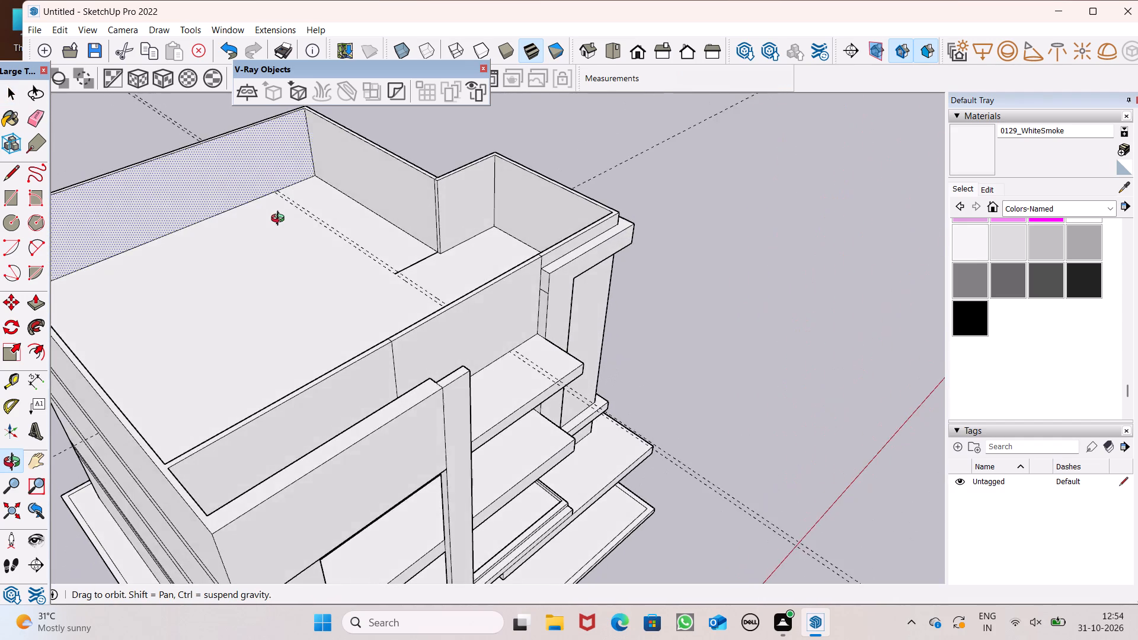
{"action": "middle_click_drag", "start_coordinate": [280, 220], "coordinate": [287, 209]}
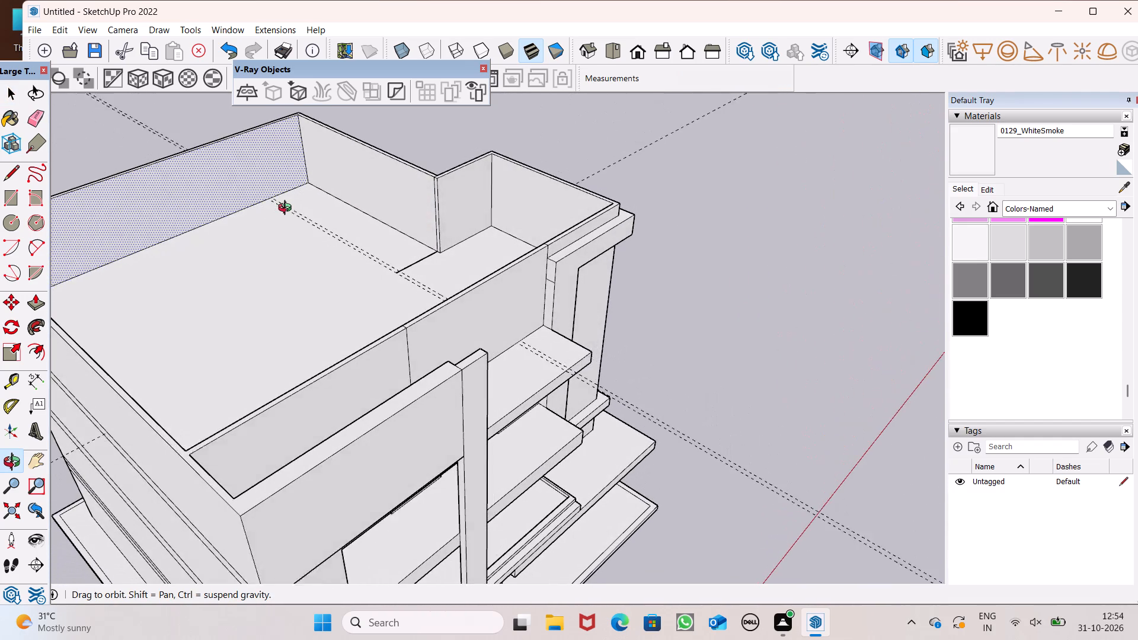
{"action": "middle_click_drag", "start_coordinate": [287, 209], "coordinate": [213, 191]}
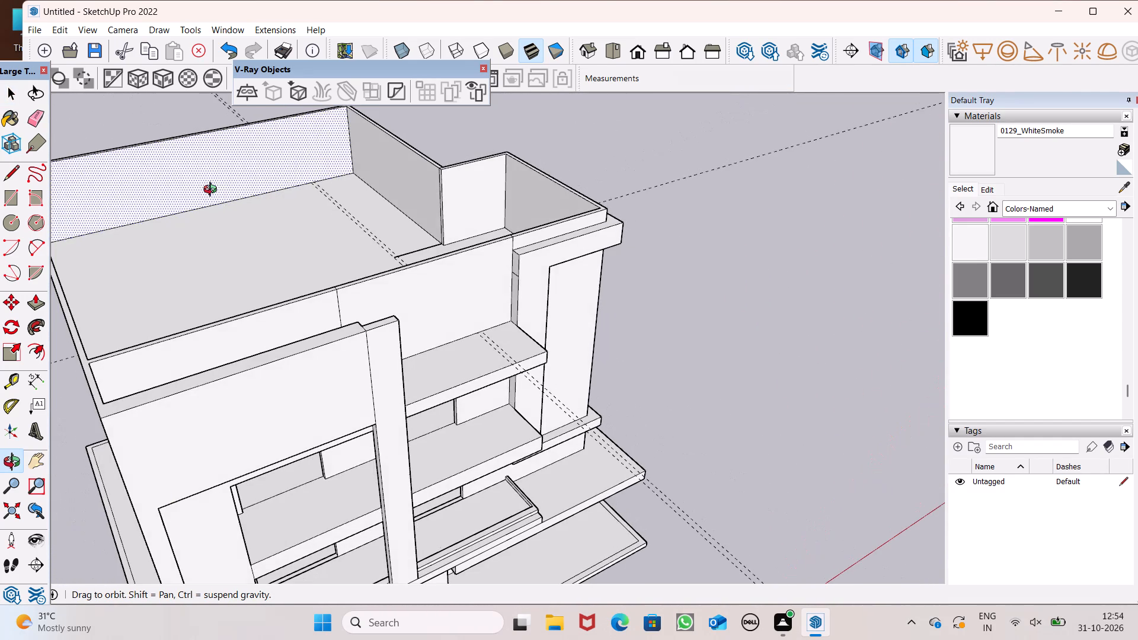
{"action": "middle_click_drag", "start_coordinate": [213, 191], "coordinate": [212, 191]}
{"action": "scroll", "coordinate": [377, 210], "scroll_direction": "down", "scroll_amount": 4}
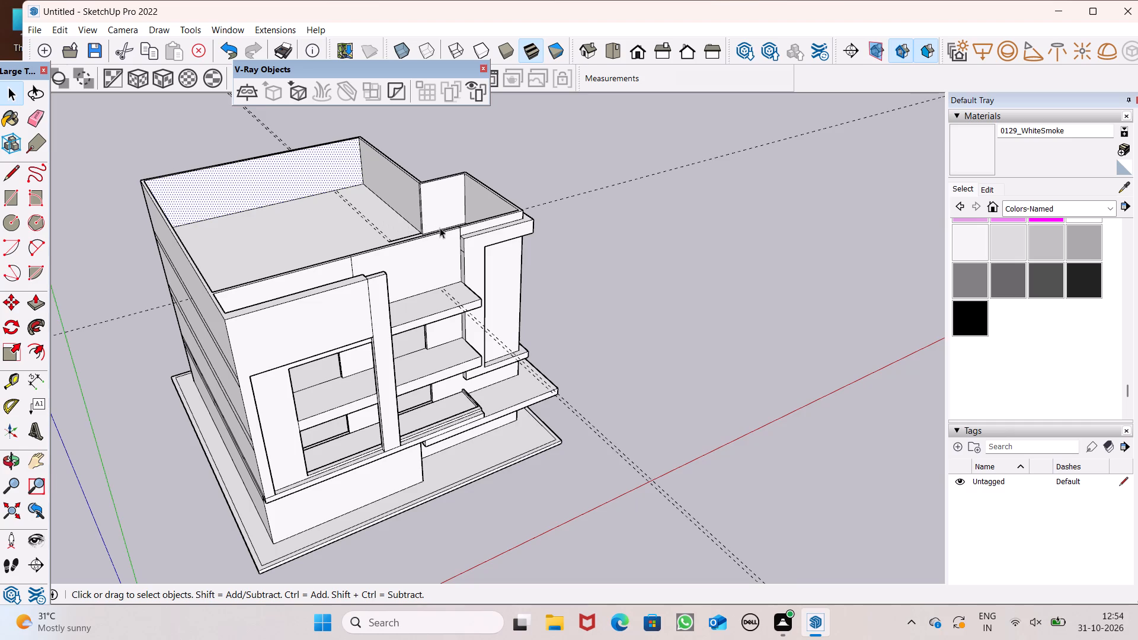
{"action": "scroll", "coordinate": [465, 233], "scroll_direction": "down", "scroll_amount": 2}
{"action": "middle_click_drag", "start_coordinate": [450, 278], "coordinate": [341, 340]}
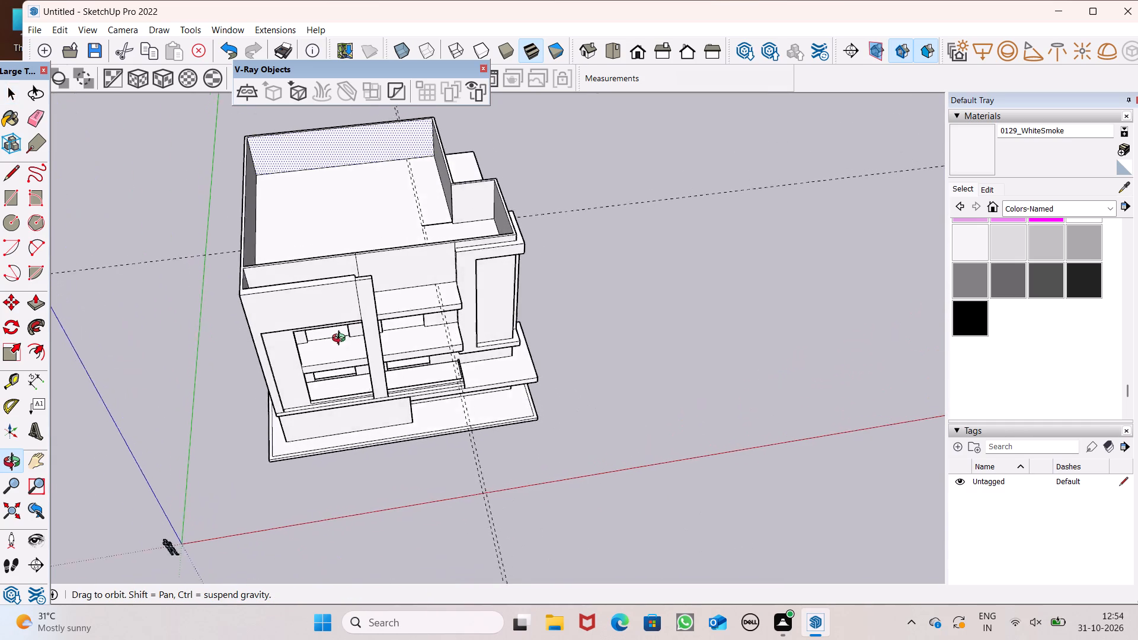
{"action": "scroll", "coordinate": [341, 340], "scroll_direction": "up", "scroll_amount": 1}
{"action": "middle_click_drag", "start_coordinate": [341, 340], "coordinate": [341, 337]}
{"action": "scroll", "coordinate": [298, 278], "scroll_direction": "up", "scroll_amount": 3}
{"action": "scroll", "coordinate": [358, 229], "scroll_direction": "down", "scroll_amount": 8}
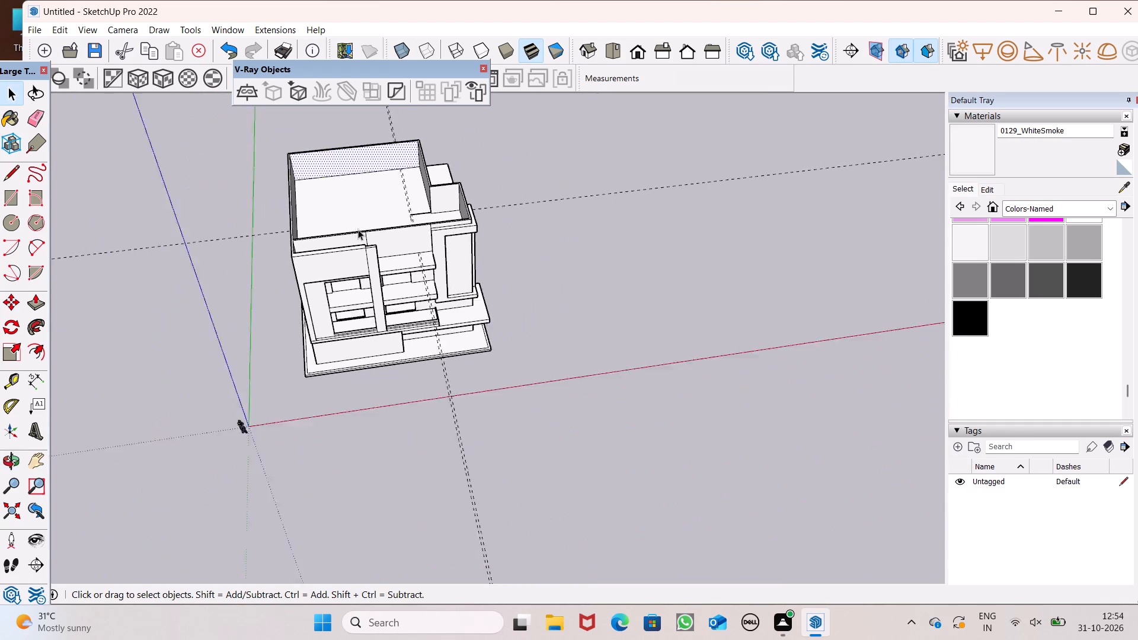
{"action": "scroll", "coordinate": [358, 229], "scroll_direction": "down", "scroll_amount": 2}
{"action": "middle_click_drag", "start_coordinate": [386, 243], "coordinate": [411, 286]}
{"action": "scroll", "coordinate": [411, 275], "scroll_direction": "up", "scroll_amount": 2}
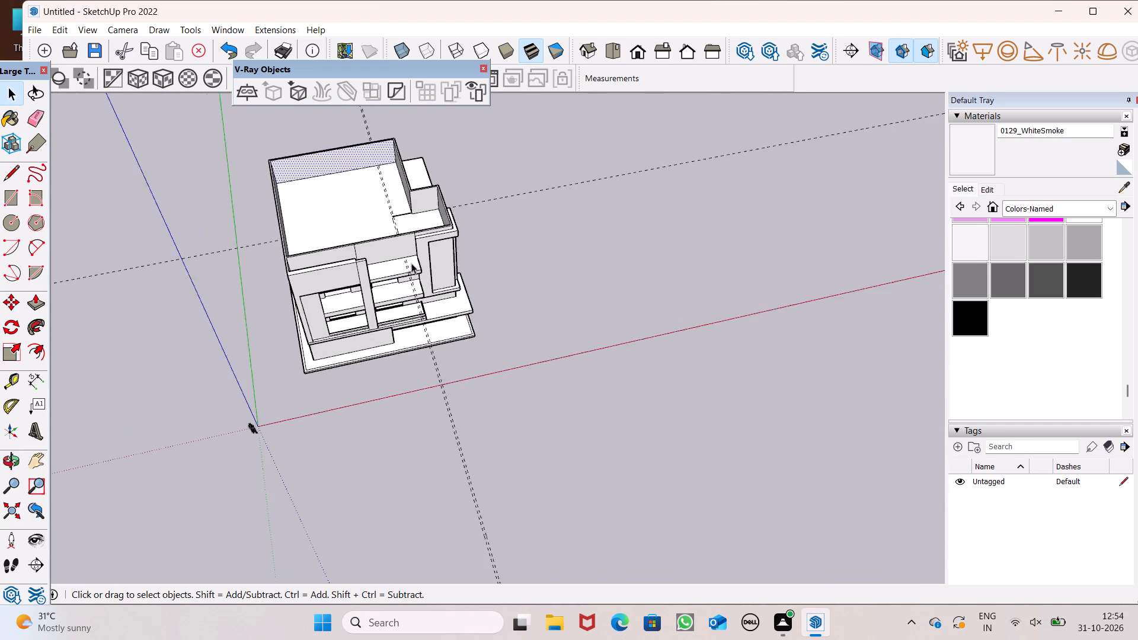
{"action": "scroll", "coordinate": [411, 263], "scroll_direction": "up", "scroll_amount": 5}
{"action": "scroll", "coordinate": [333, 215], "scroll_direction": "up", "scroll_amount": 3}
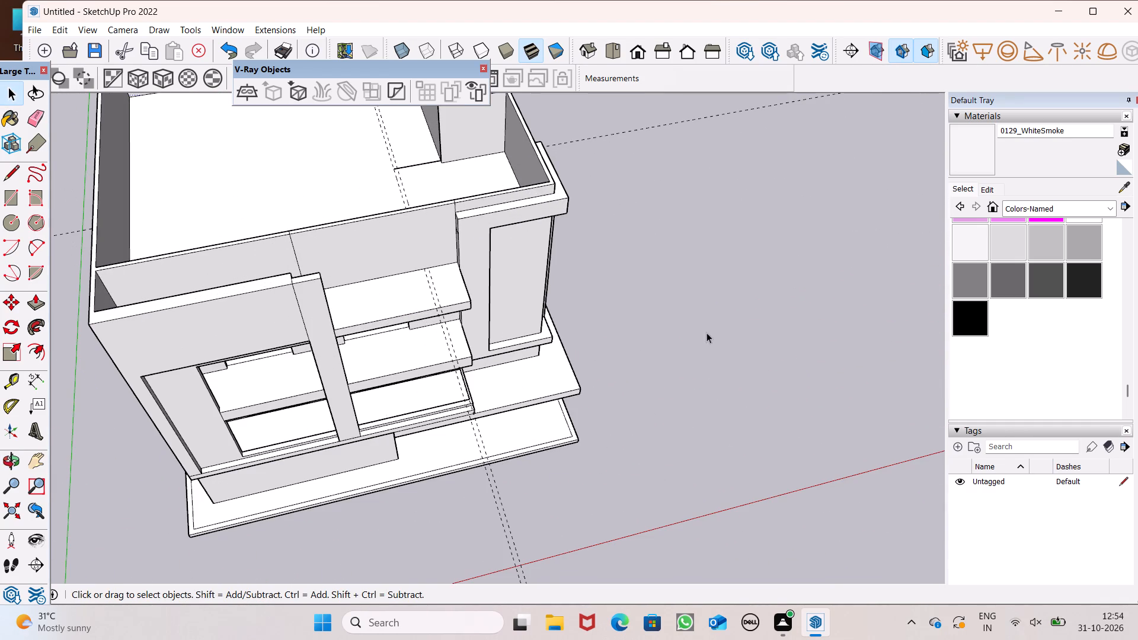
{"action": "scroll", "coordinate": [686, 284], "scroll_direction": "down", "scroll_amount": 1}
{"action": "scroll", "coordinate": [400, 174], "scroll_direction": "down", "scroll_amount": 3}
{"action": "middle_click_drag", "start_coordinate": [421, 203], "coordinate": [692, 296]}
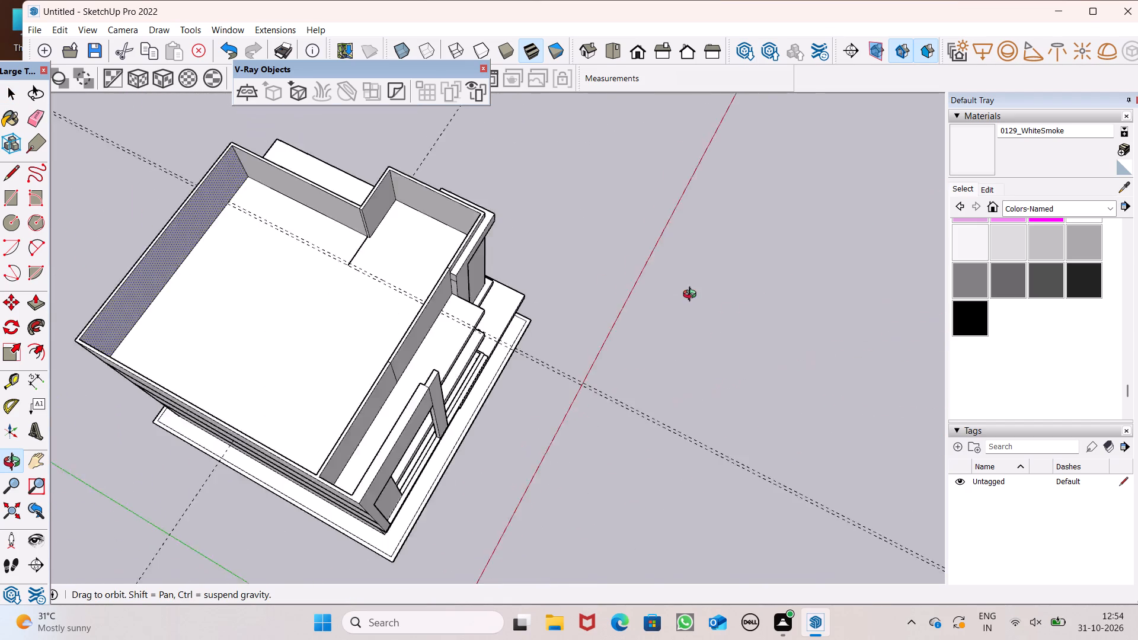
{"action": "middle_click_drag", "start_coordinate": [692, 296], "coordinate": [842, 244]}
{"action": "scroll", "coordinate": [486, 293], "scroll_direction": "up", "scroll_amount": 8}
{"action": "scroll", "coordinate": [475, 274], "scroll_direction": "down", "scroll_amount": 6}
{"action": "middle_click_drag", "start_coordinate": [485, 287], "coordinate": [514, 305]}
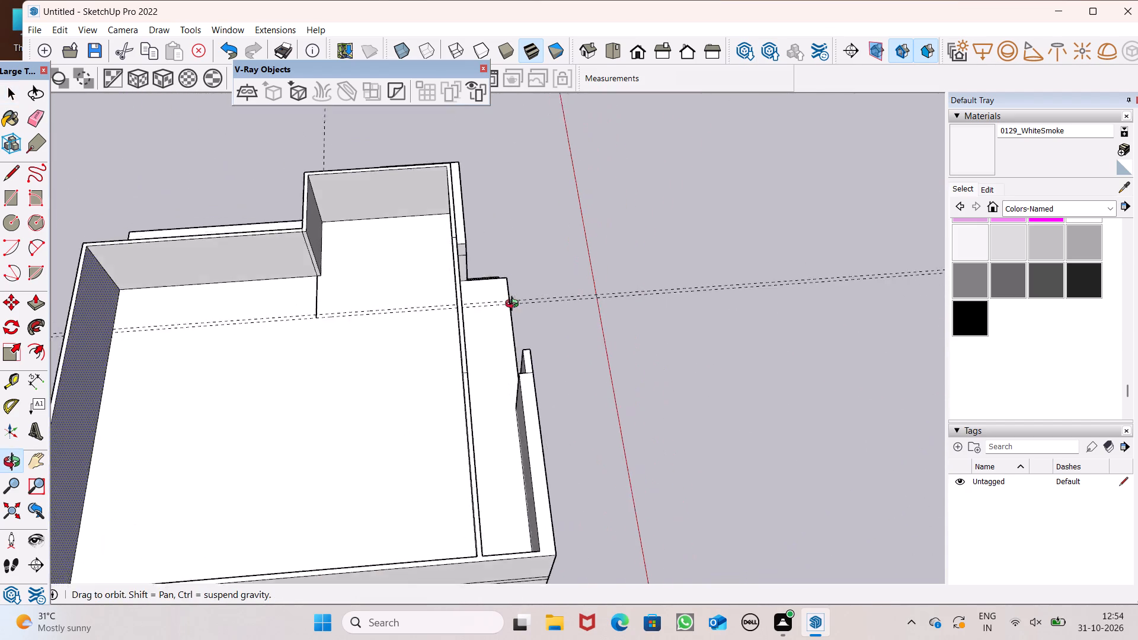
{"action": "middle_click_drag", "start_coordinate": [514, 305], "coordinate": [533, 321]}
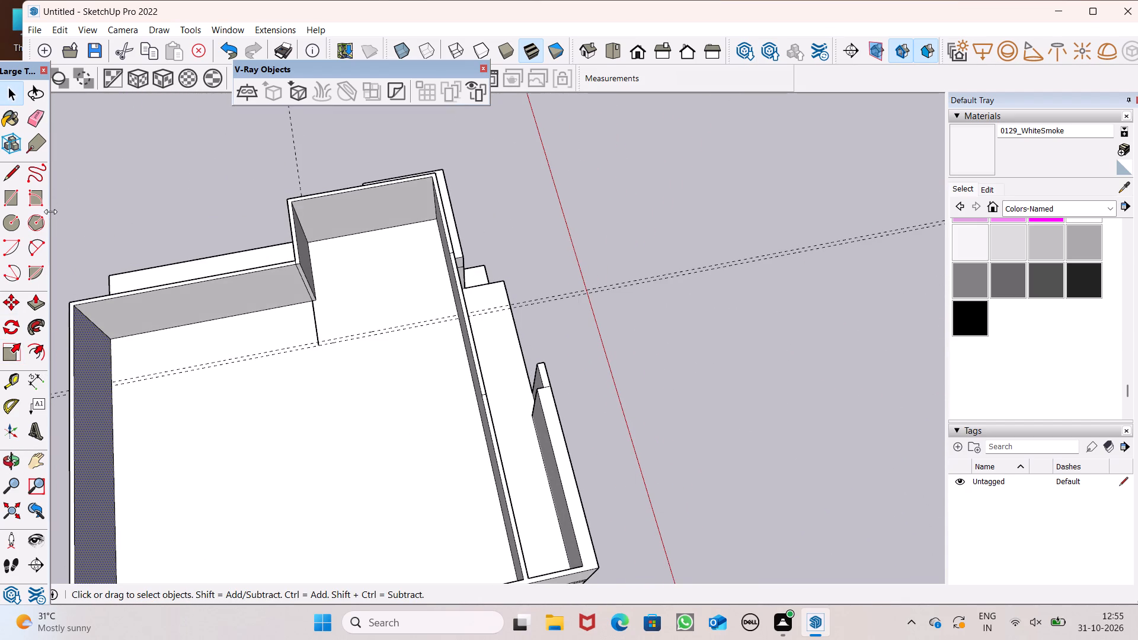
Draw a narrow rectangle about 19' 1" long between the two close roof guides, from the roof line's end to the facade-side parapet.
{"action": "left_click", "coordinate": [15, 195]}
{"action": "scroll", "coordinate": [194, 507], "scroll_direction": "up", "scroll_amount": 5}
{"action": "scroll", "coordinate": [321, 290], "scroll_direction": "up", "scroll_amount": 6}
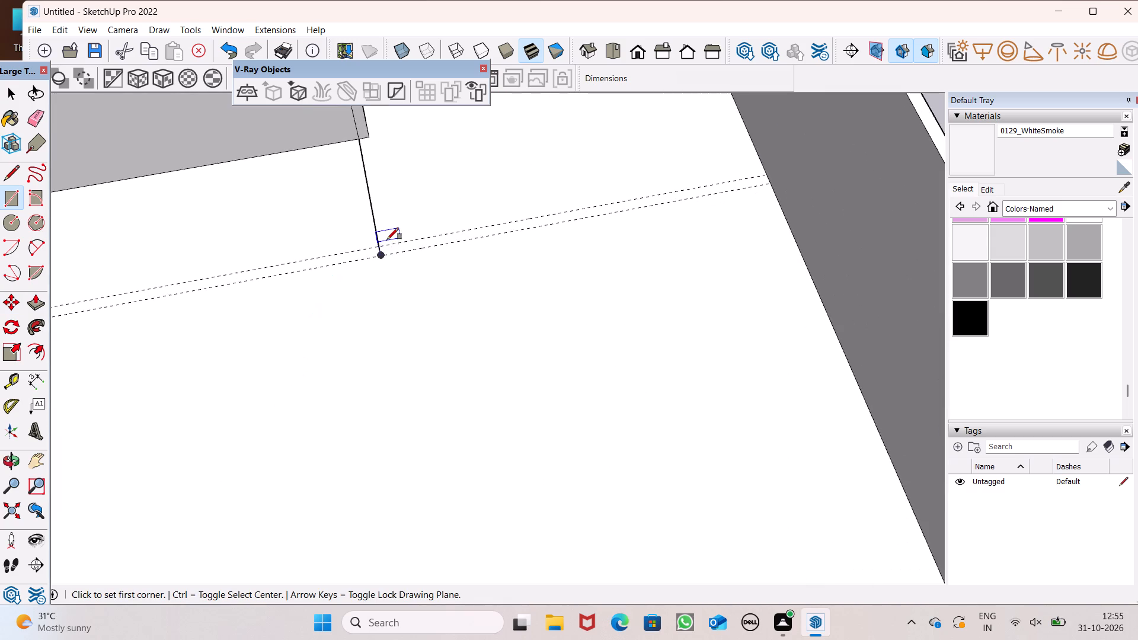
{"action": "scroll", "coordinate": [382, 255], "scroll_direction": "up", "scroll_amount": 6}
{"action": "left_click_drag", "start_coordinate": [378, 236], "coordinate": [381, 239]}
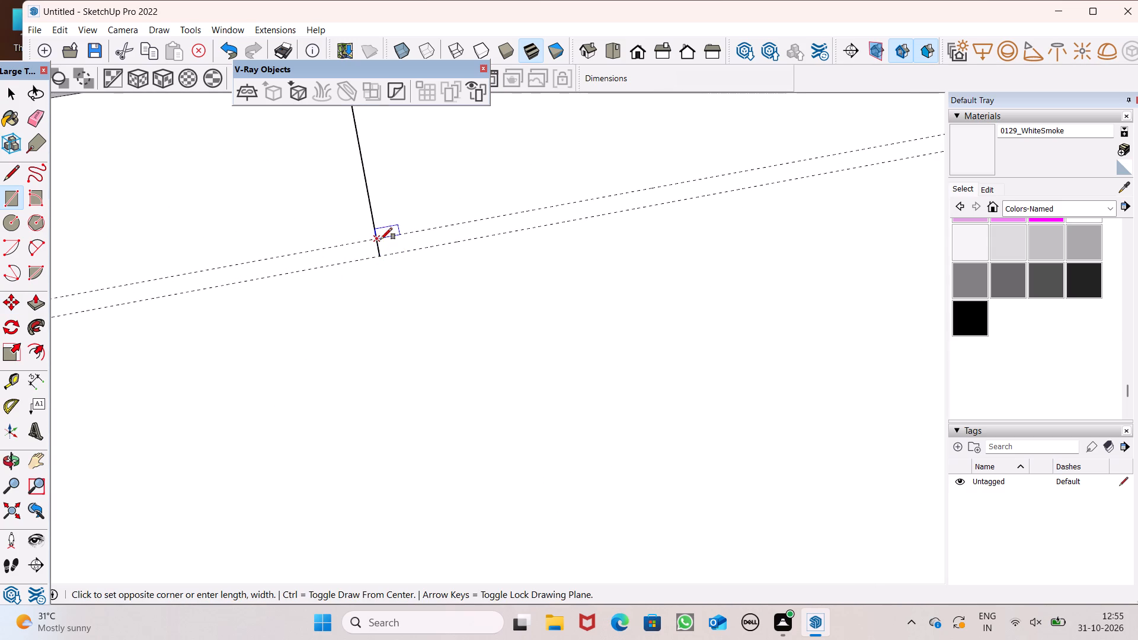
{"action": "left_click_drag", "start_coordinate": [381, 239], "coordinate": [382, 244]}
{"action": "scroll", "coordinate": [381, 299], "scroll_direction": "down", "scroll_amount": 7}
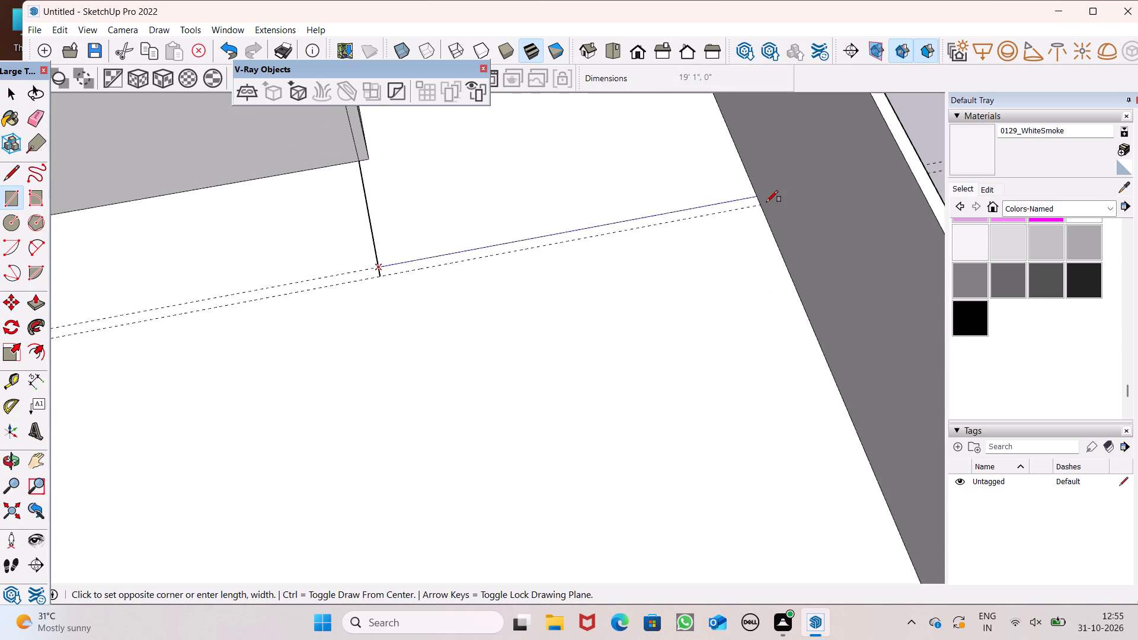
{"action": "left_click", "coordinate": [765, 204]}
{"action": "scroll", "coordinate": [536, 382], "scroll_direction": "down", "scroll_amount": 6}
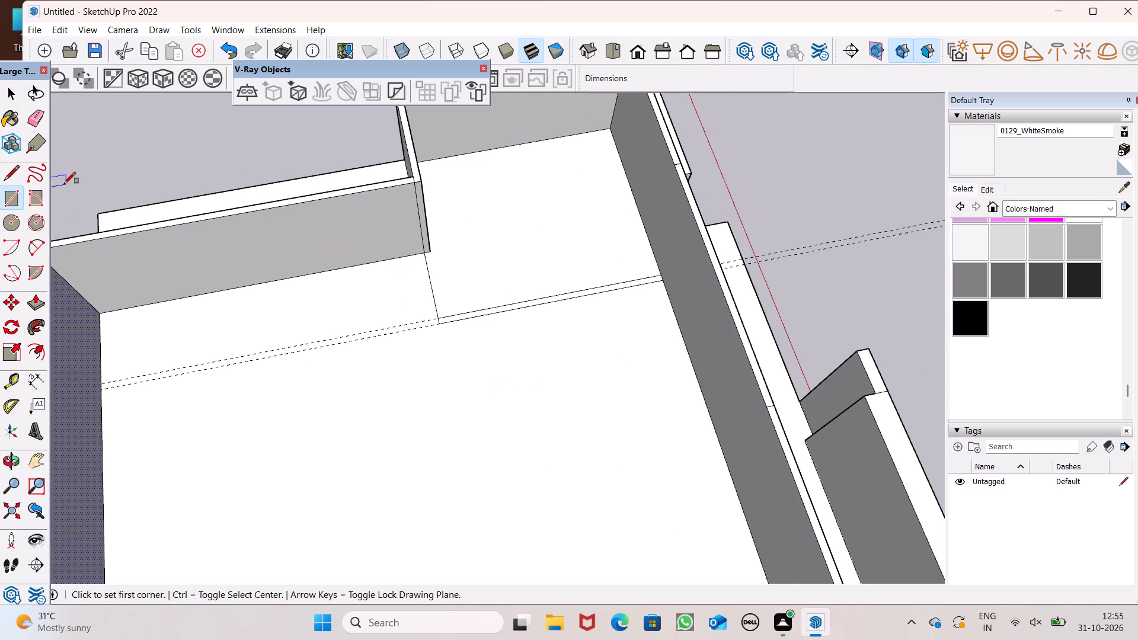
Draw a second line across the roof from the recess wall's corner to the partition strip, parallel to the existing roof line.
{"action": "left_click", "coordinate": [9, 177]}
{"action": "scroll", "coordinate": [421, 253], "scroll_direction": "up", "scroll_amount": 4}
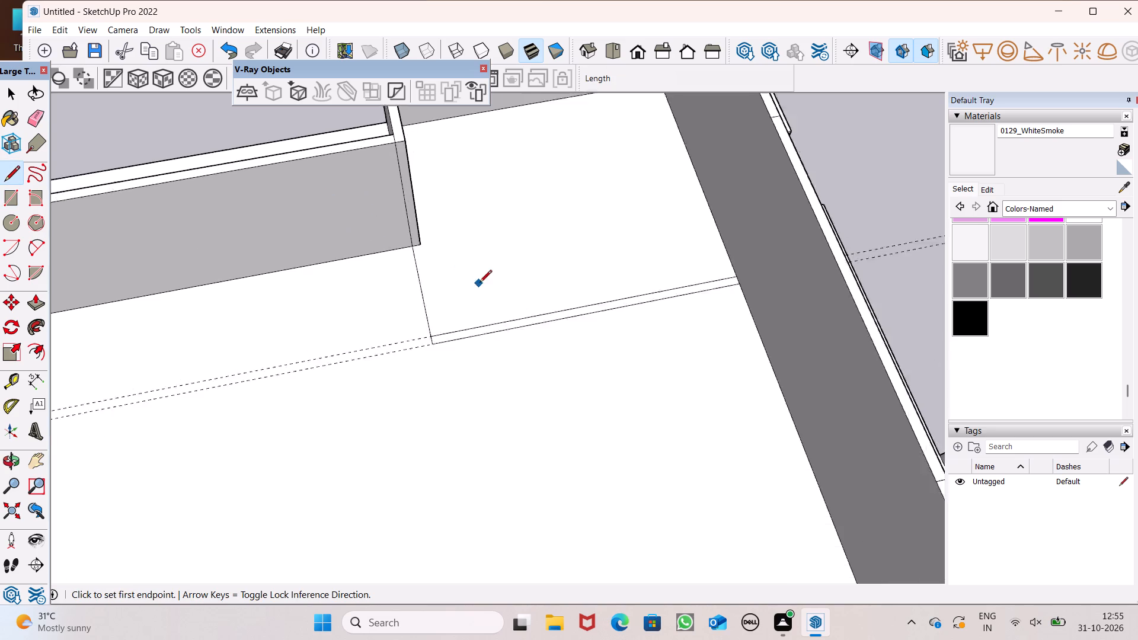
{"action": "scroll", "coordinate": [480, 283], "scroll_direction": "up", "scroll_amount": 2}
{"action": "left_click", "coordinate": [394, 232]}
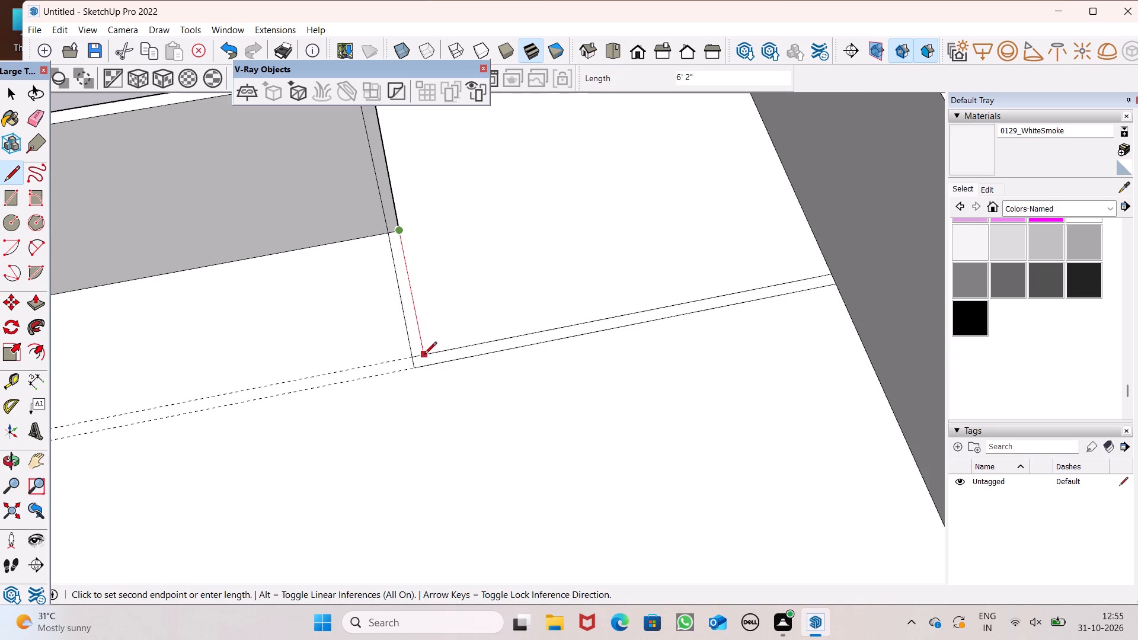
{"action": "left_click", "coordinate": [425, 364]}
{"action": "key", "text": "space"}
{"action": "key", "text": "space"}
{"action": "key", "text": "space"}
{"action": "key", "text": "space"}
{"action": "key", "text": "space"}
{"action": "key", "text": "space"}
{"action": "key", "text": "space"}
{"action": "key", "text": "space"}
{"action": "scroll", "coordinate": [183, 350], "scroll_direction": "down", "scroll_amount": 5}
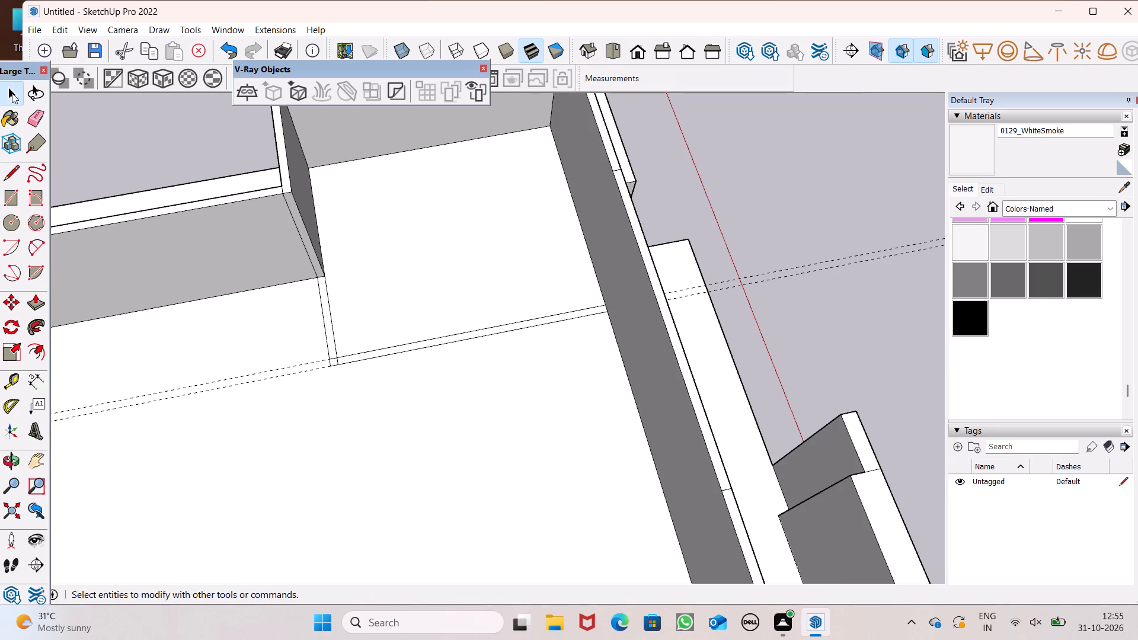
Erase the two roof guides and the short overlapping edges at the corner of the L-shaped partition outline.
{"action": "left_click", "coordinate": [34, 119]}
{"action": "left_click_drag", "start_coordinate": [204, 335], "coordinate": [225, 395]}
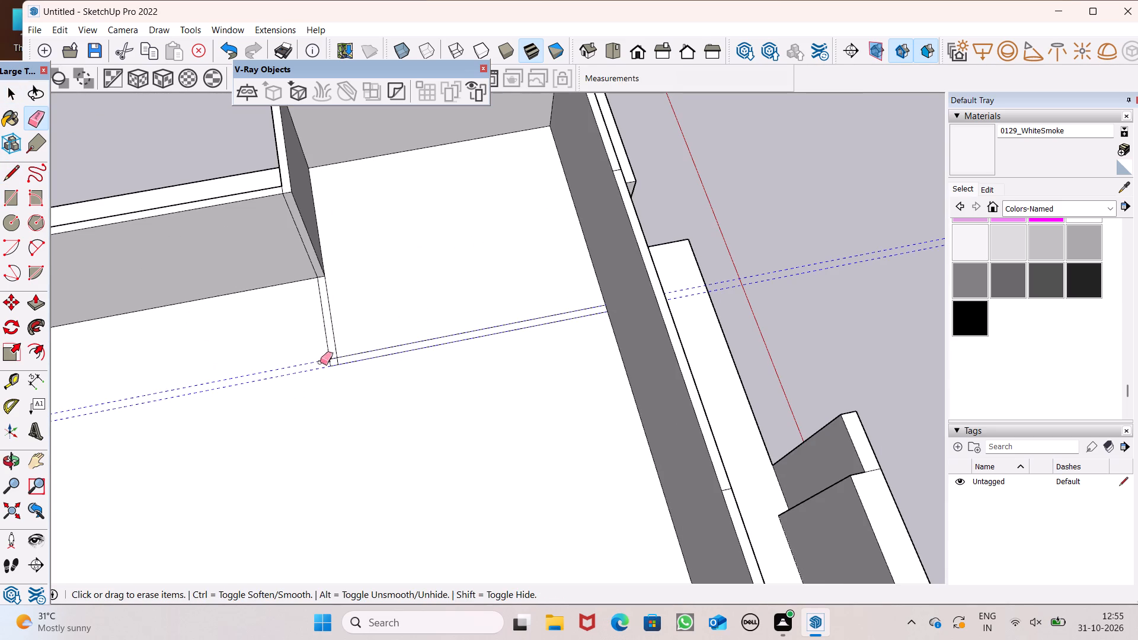
{"action": "scroll", "coordinate": [322, 342], "scroll_direction": "up", "scroll_amount": 8}
{"action": "left_click_drag", "start_coordinate": [338, 367], "coordinate": [347, 372]}
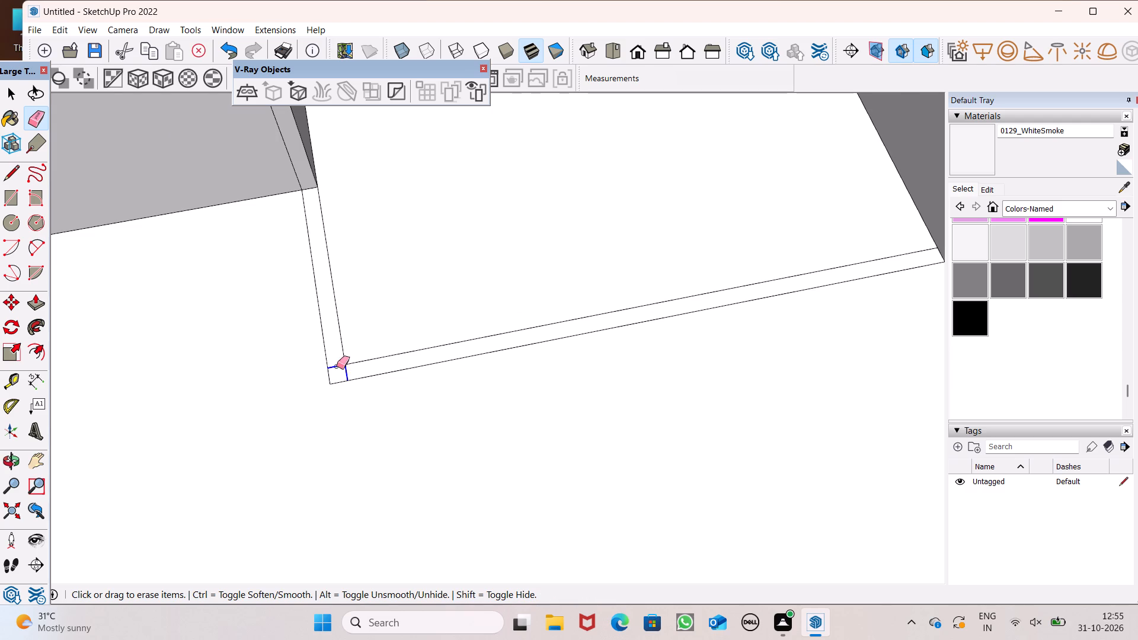
{"action": "key", "text": "space"}
Examine the partition outline, the roof layout and the front facade from above and from several sides.
{"action": "scroll", "coordinate": [329, 639], "scroll_direction": "down", "scroll_amount": 1}
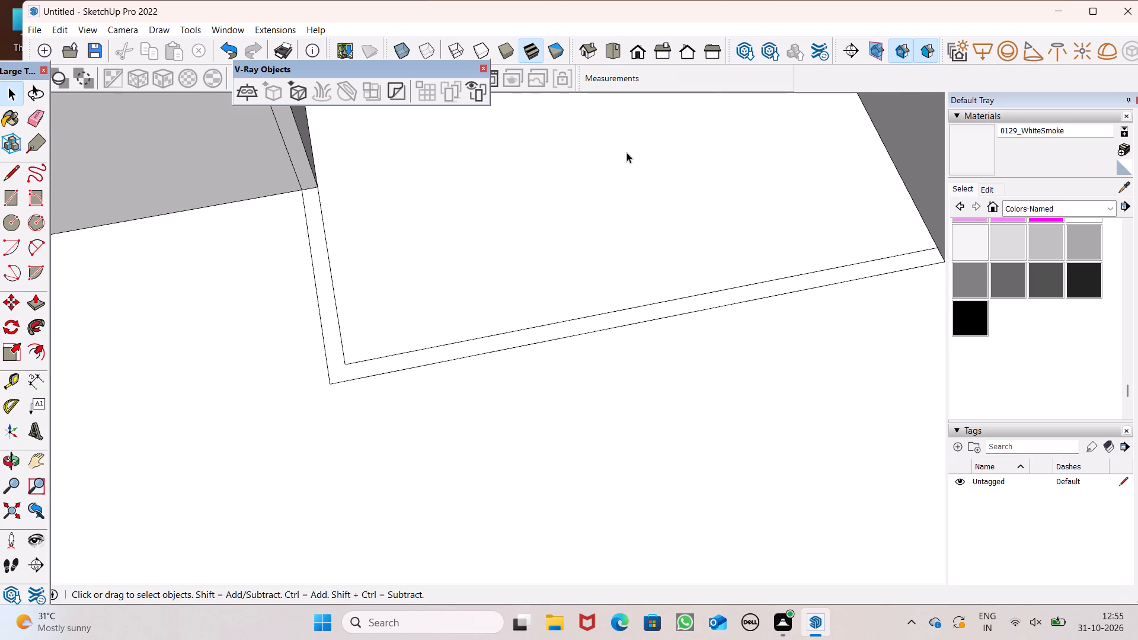
{"action": "scroll", "coordinate": [612, 163], "scroll_direction": "down", "scroll_amount": 10}
{"action": "scroll", "coordinate": [528, 263], "scroll_direction": "down", "scroll_amount": 4}
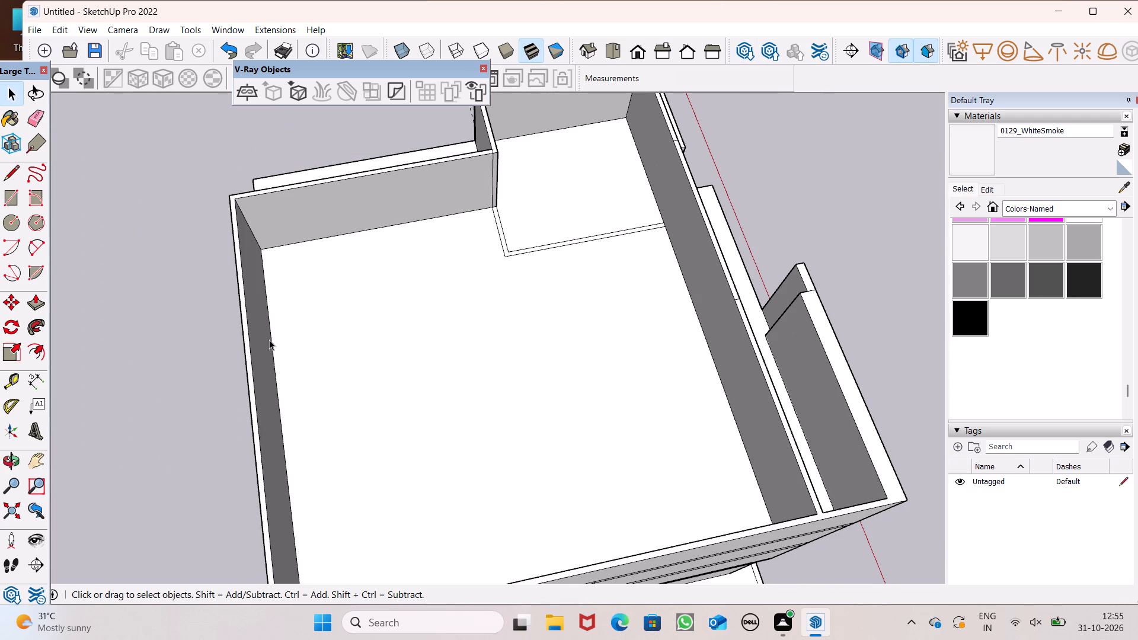
{"action": "scroll", "coordinate": [413, 442], "scroll_direction": "down", "scroll_amount": 1}
{"action": "middle_click_drag", "start_coordinate": [528, 388], "coordinate": [260, 423]}
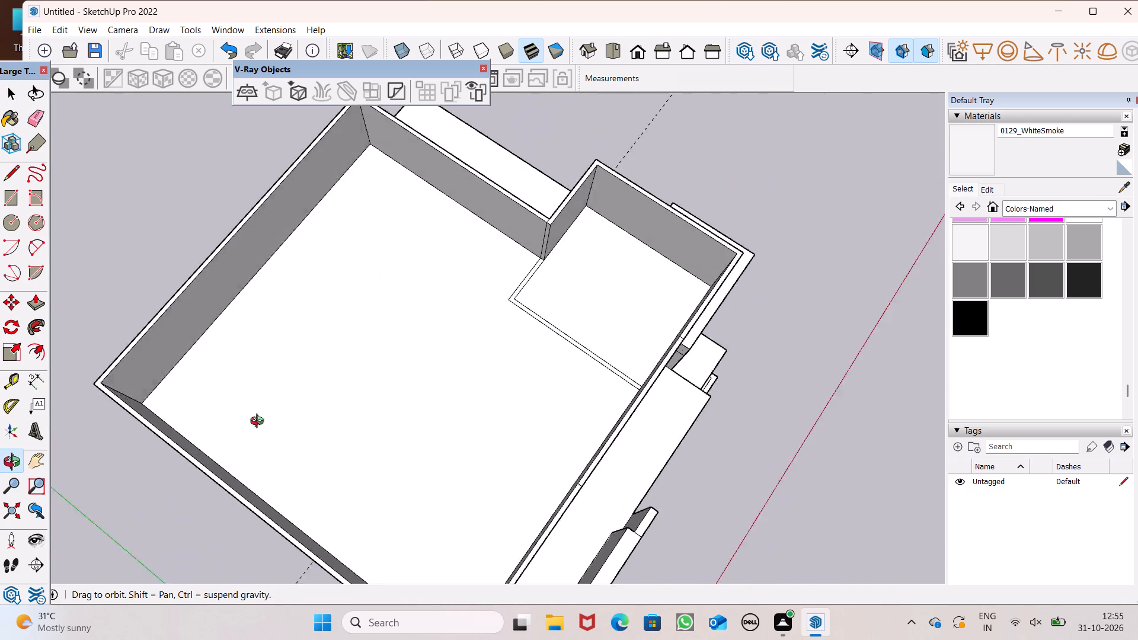
{"action": "middle_click_drag", "start_coordinate": [260, 423], "coordinate": [312, 457]}
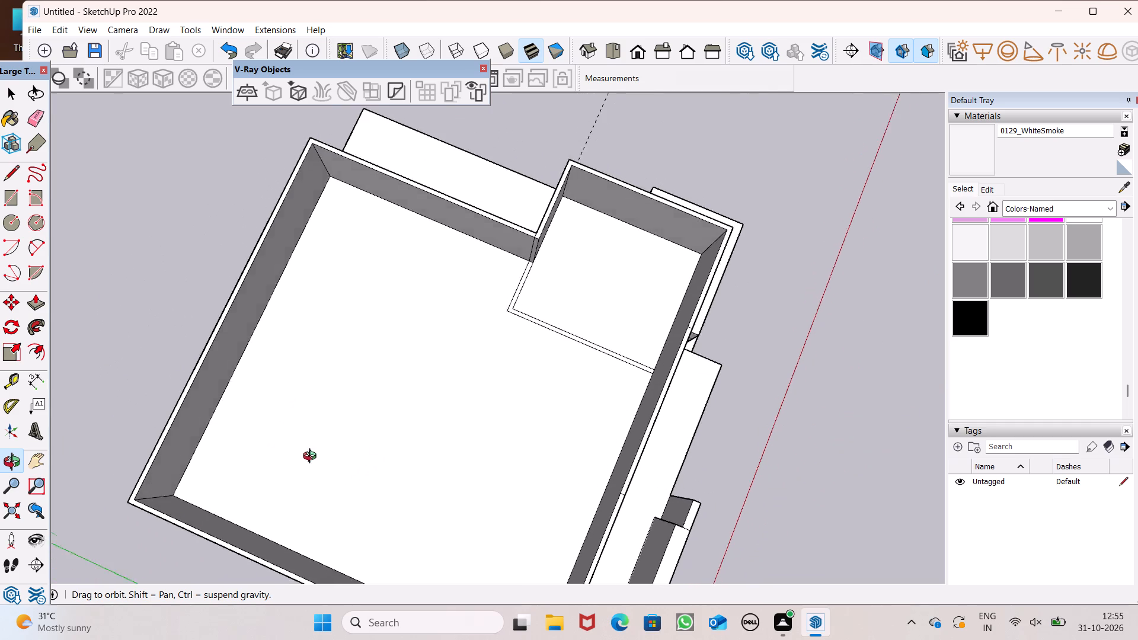
{"action": "middle_click_drag", "start_coordinate": [312, 457], "coordinate": [351, 433]}
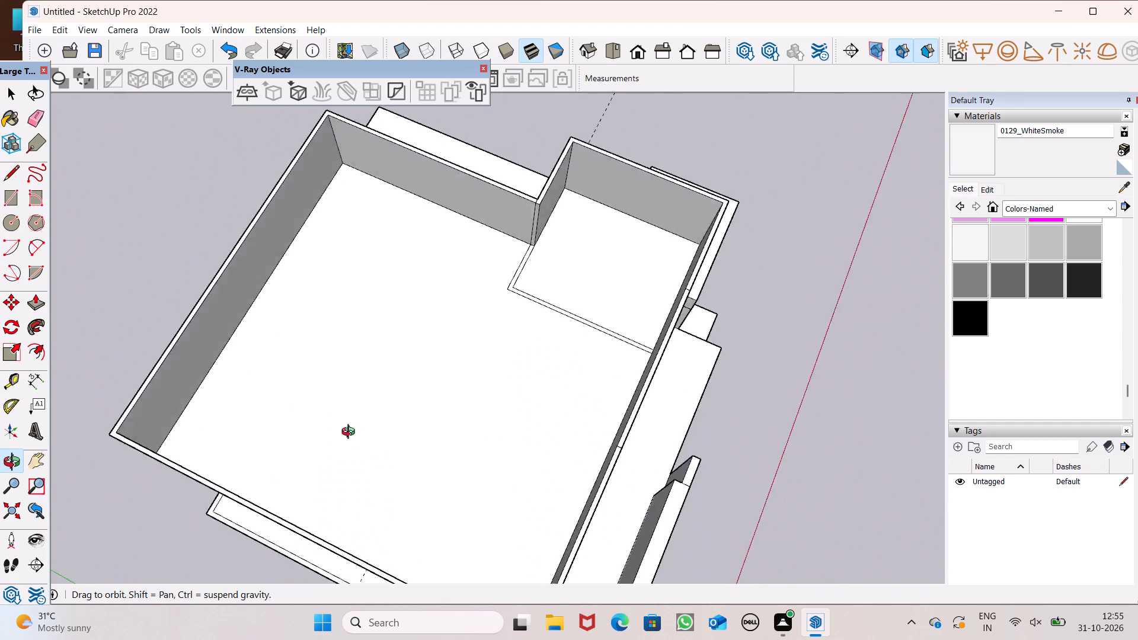
{"action": "middle_click_drag", "start_coordinate": [351, 433], "coordinate": [492, 494]}
{"action": "scroll", "coordinate": [223, 401], "scroll_direction": "down", "scroll_amount": 3}
{"action": "scroll", "coordinate": [97, 376], "scroll_direction": "down", "scroll_amount": 1}
{"action": "middle_click_drag", "start_coordinate": [124, 380], "coordinate": [273, 459]}
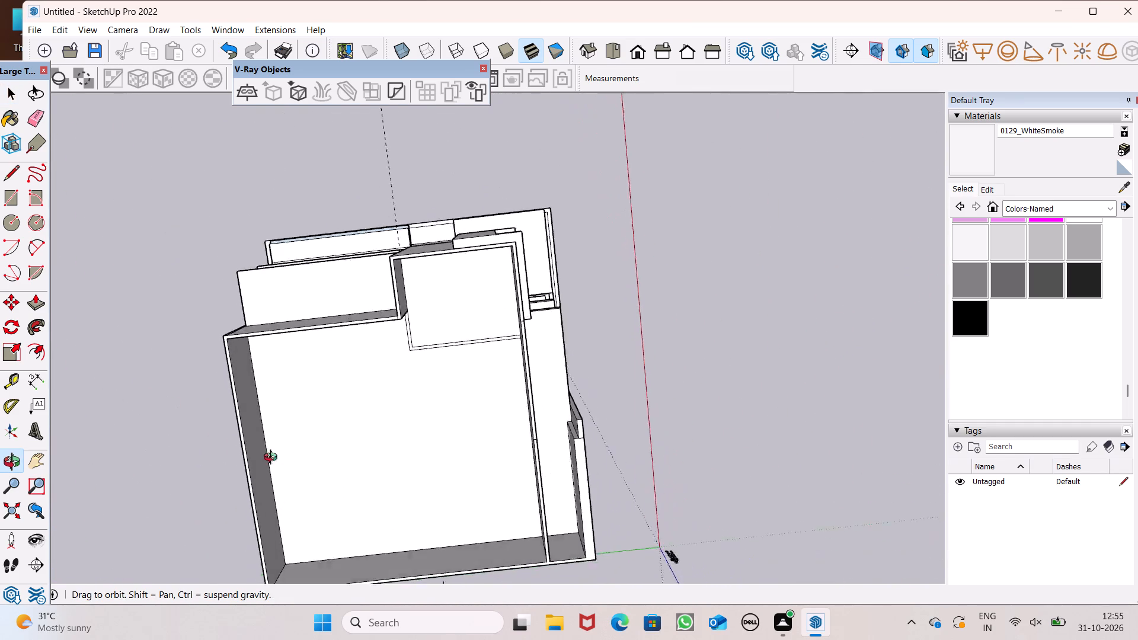
{"action": "middle_click_drag", "start_coordinate": [273, 459], "coordinate": [321, 449]}
{"action": "scroll", "coordinate": [528, 392], "scroll_direction": "up", "scroll_amount": 6}
{"action": "scroll", "coordinate": [433, 299], "scroll_direction": "down", "scroll_amount": 6}
{"action": "middle_click_drag", "start_coordinate": [506, 328], "coordinate": [522, 239]}
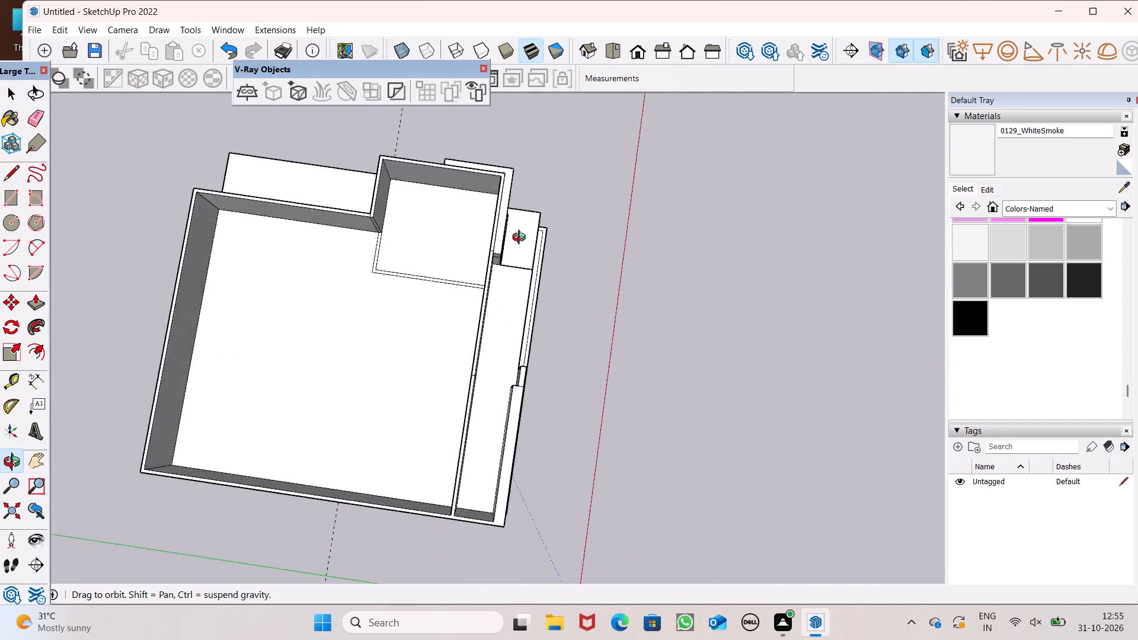
{"action": "middle_click_drag", "start_coordinate": [522, 239], "coordinate": [528, 94]}
{"action": "scroll", "coordinate": [529, 97], "scroll_direction": "up", "scroll_amount": 1}
{"action": "scroll", "coordinate": [352, 191], "scroll_direction": "up", "scroll_amount": 5}
{"action": "middle_click_drag", "start_coordinate": [532, 372], "coordinate": [261, 299]}
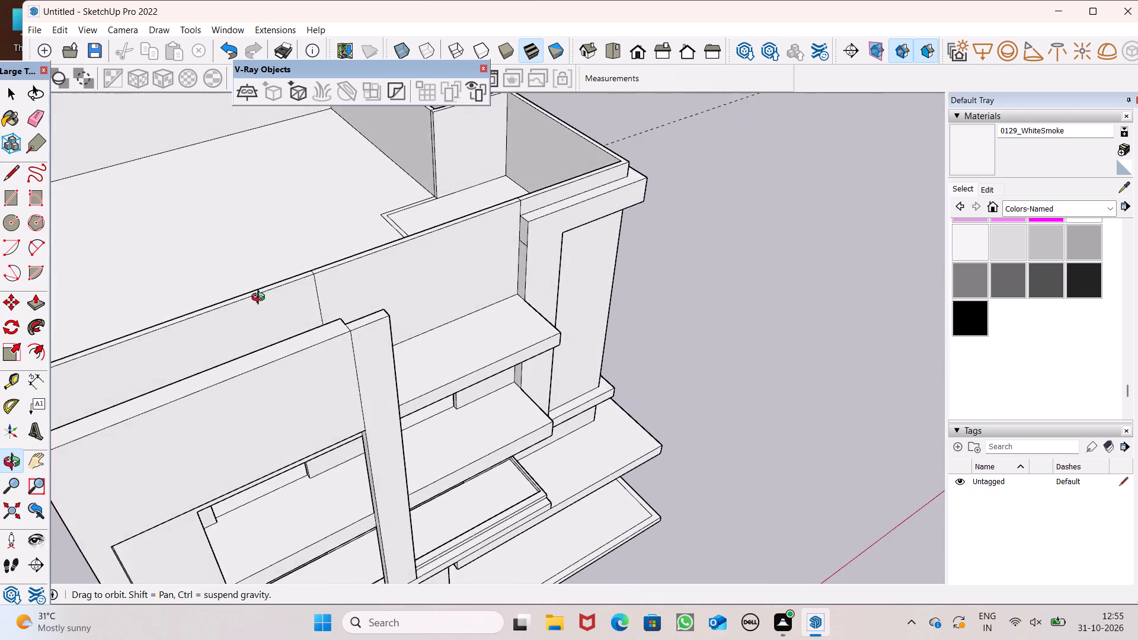
{"action": "middle_click_drag", "start_coordinate": [261, 299], "coordinate": [164, 350]}
{"action": "scroll", "coordinate": [302, 268], "scroll_direction": "down", "scroll_amount": 4}
{"action": "middle_click_drag", "start_coordinate": [317, 276], "coordinate": [450, 275]}
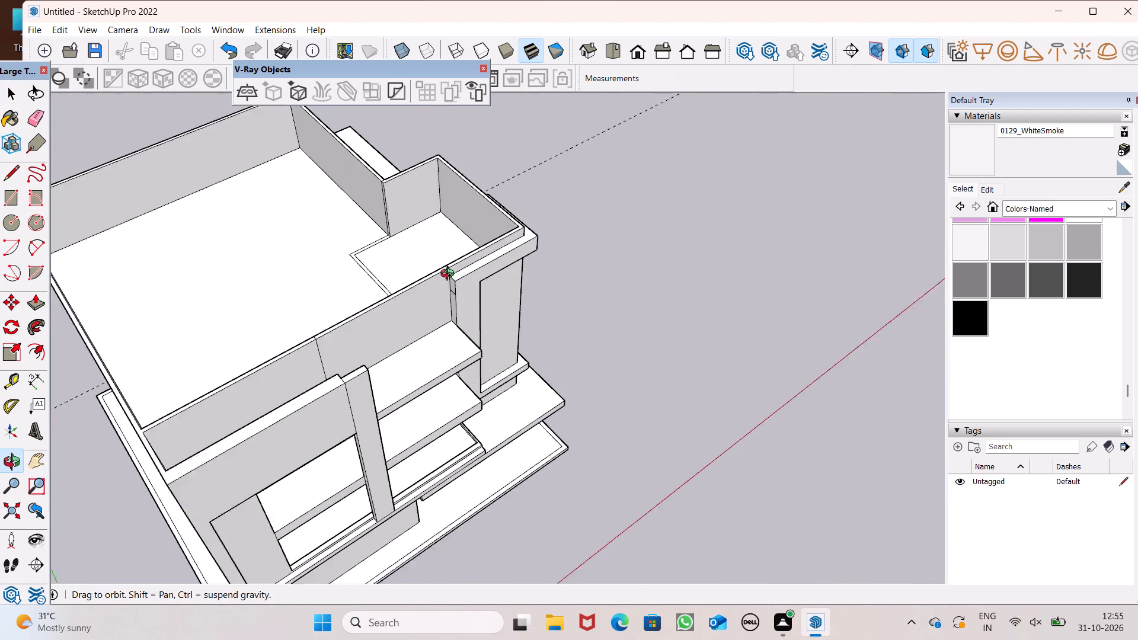
{"action": "middle_click_drag", "start_coordinate": [450, 275], "coordinate": [460, 273]}
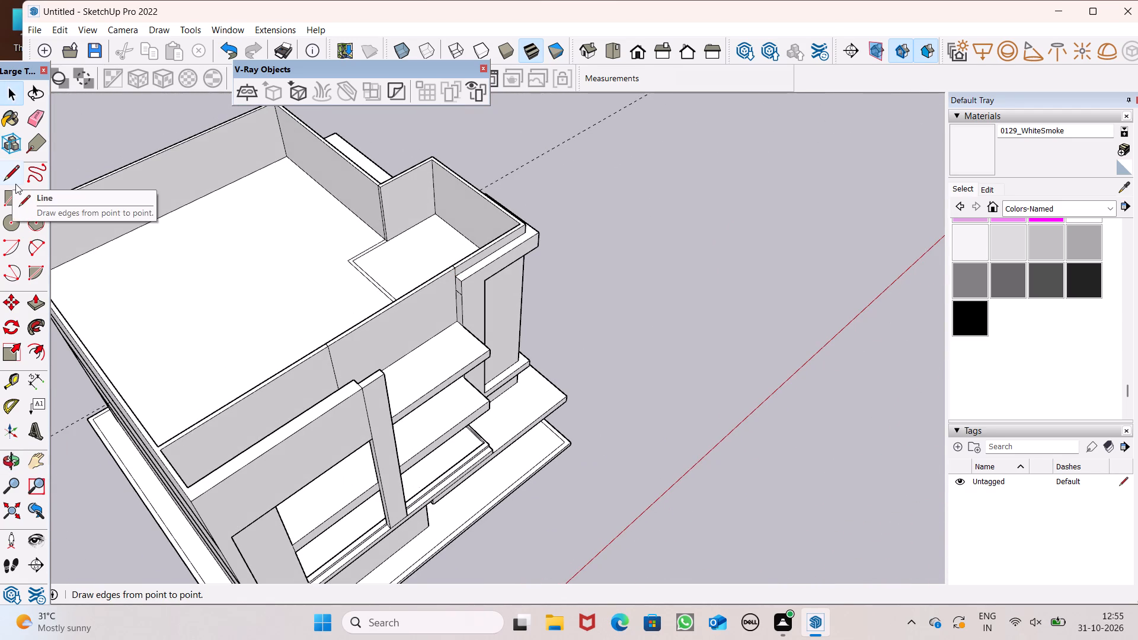
Push/Pull the L-shaped partition outline up 10' to the height of the surrounding walls.
{"action": "left_click", "coordinate": [31, 309]}
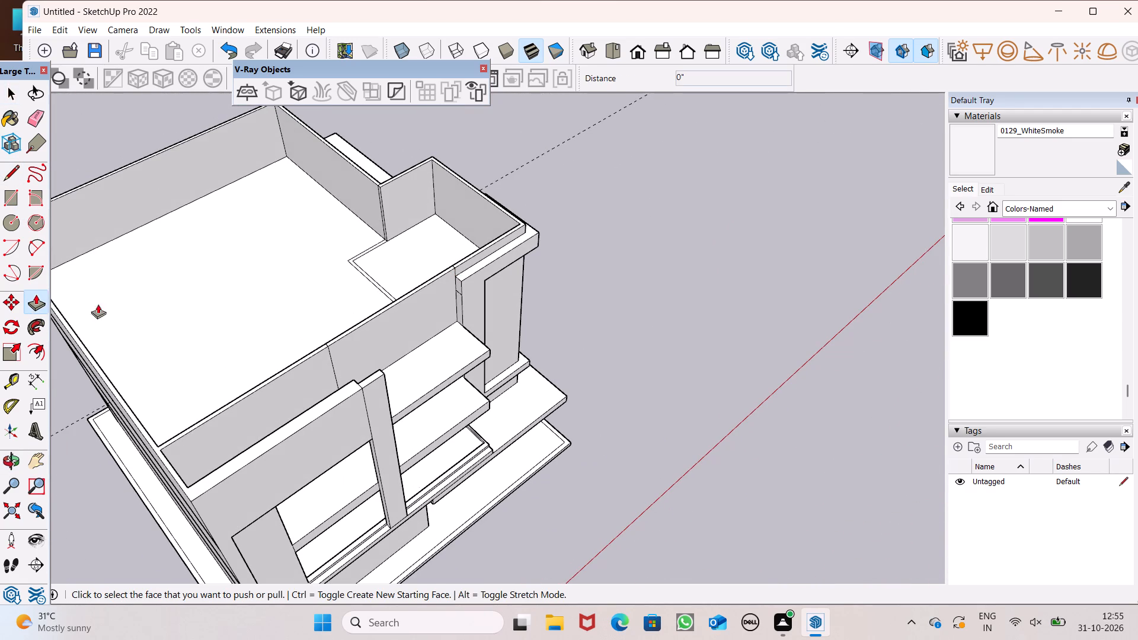
{"action": "scroll", "coordinate": [275, 300], "scroll_direction": "down", "scroll_amount": 6}
{"action": "scroll", "coordinate": [365, 213], "scroll_direction": "up", "scroll_amount": 8}
{"action": "scroll", "coordinate": [309, 338], "scroll_direction": "up", "scroll_amount": 4}
{"action": "scroll", "coordinate": [298, 356], "scroll_direction": "down", "scroll_amount": 5}
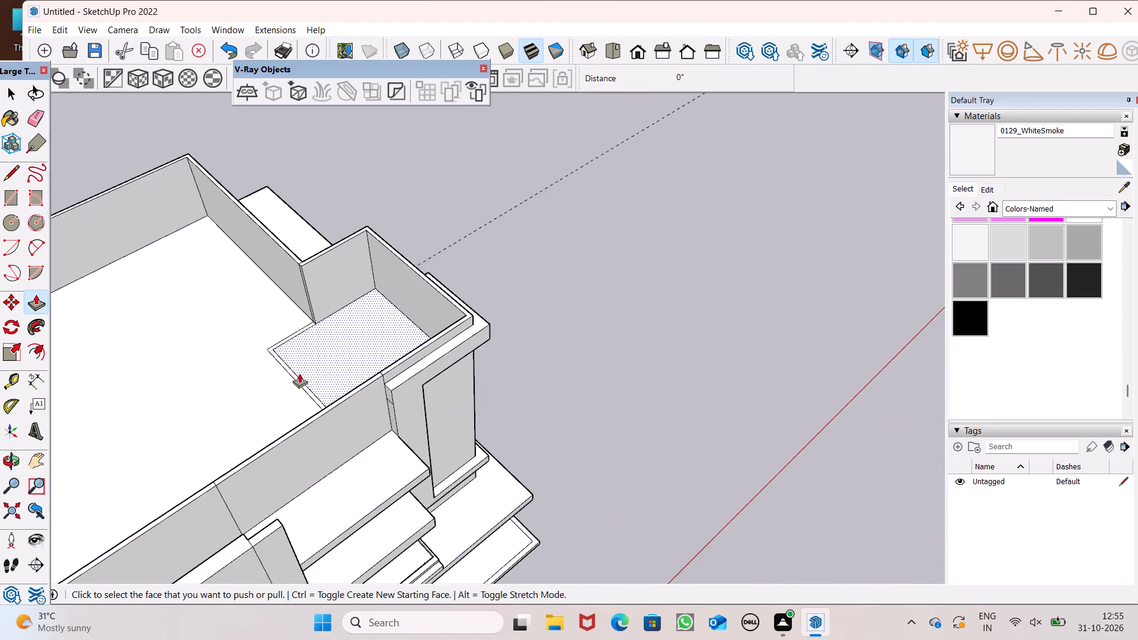
{"action": "middle_click_drag", "start_coordinate": [301, 375], "coordinate": [370, 410]}
{"action": "scroll", "coordinate": [334, 409], "scroll_direction": "up", "scroll_amount": 6}
{"action": "left_click_drag", "start_coordinate": [271, 393], "coordinate": [274, 345]}
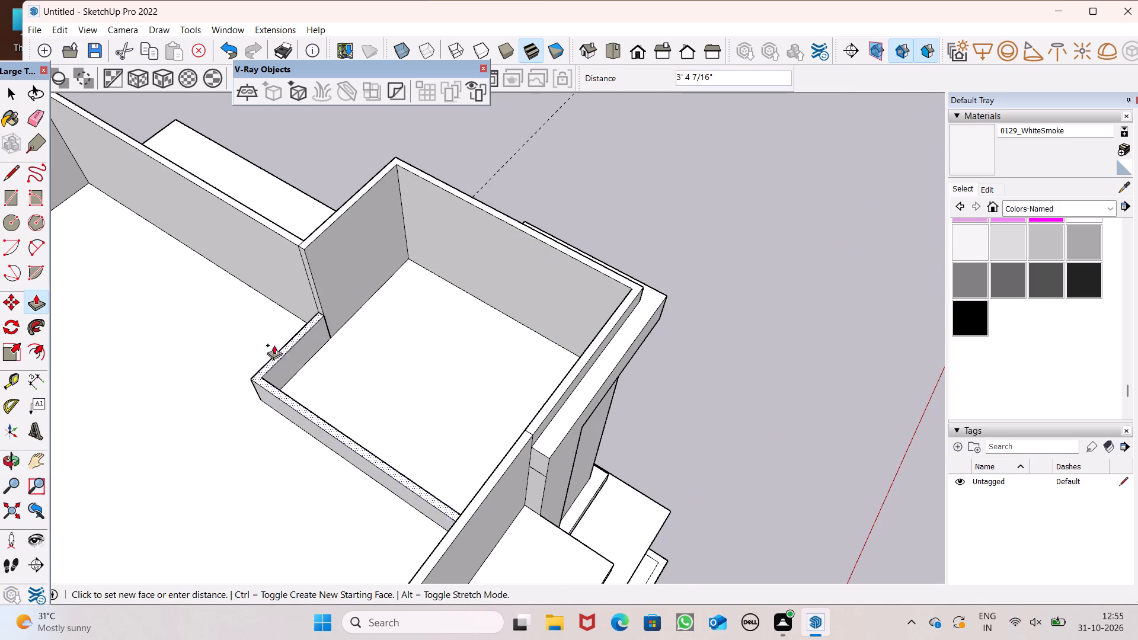
{"action": "left_click_drag", "start_coordinate": [274, 345], "coordinate": [307, 236]}
Draw a 6" line across the facade wall's top, starting from the outer corner of the raised partition wall.
{"action": "scroll", "coordinate": [309, 233], "scroll_direction": "down", "scroll_amount": 6}
{"action": "middle_click_drag", "start_coordinate": [362, 414], "coordinate": [301, 321]}
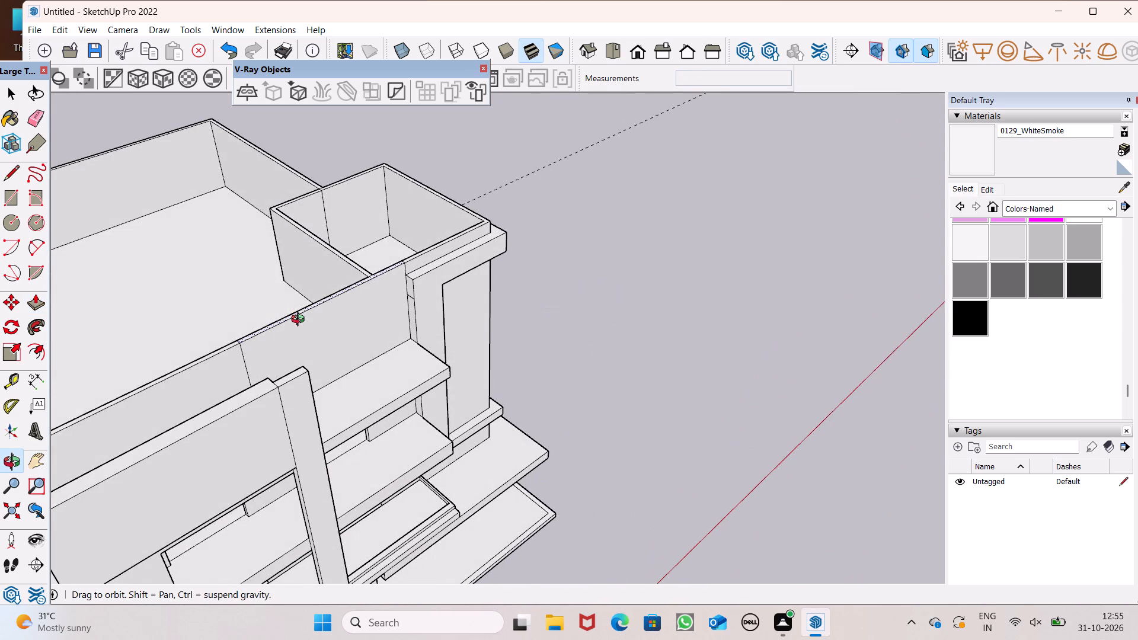
{"action": "middle_click_drag", "start_coordinate": [301, 321], "coordinate": [301, 321]}
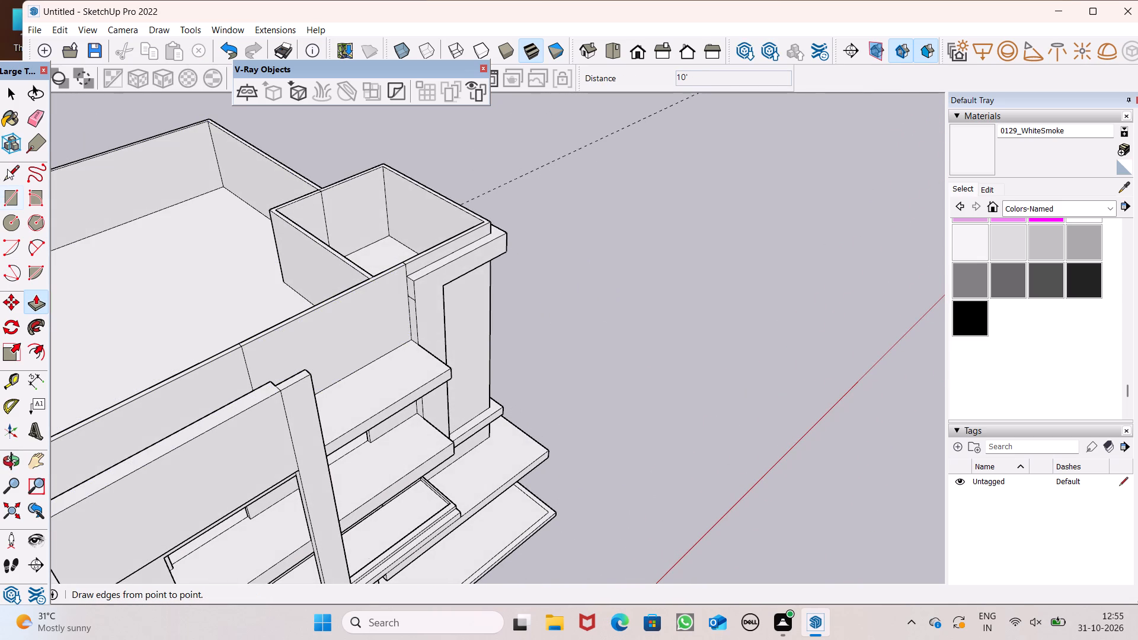
{"action": "left_click", "coordinate": [8, 168]}
{"action": "scroll", "coordinate": [366, 301], "scroll_direction": "up", "scroll_amount": 14}
{"action": "scroll", "coordinate": [362, 245], "scroll_direction": "up", "scroll_amount": 8}
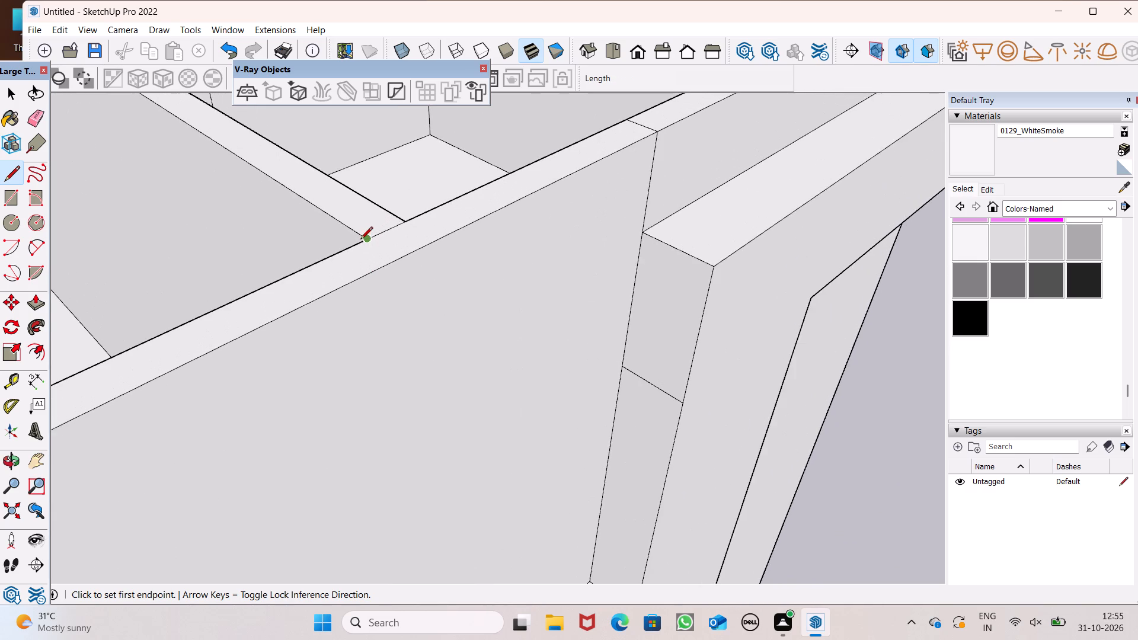
{"action": "scroll", "coordinate": [360, 240], "scroll_direction": "up", "scroll_amount": 9}
{"action": "left_click", "coordinate": [366, 249]}
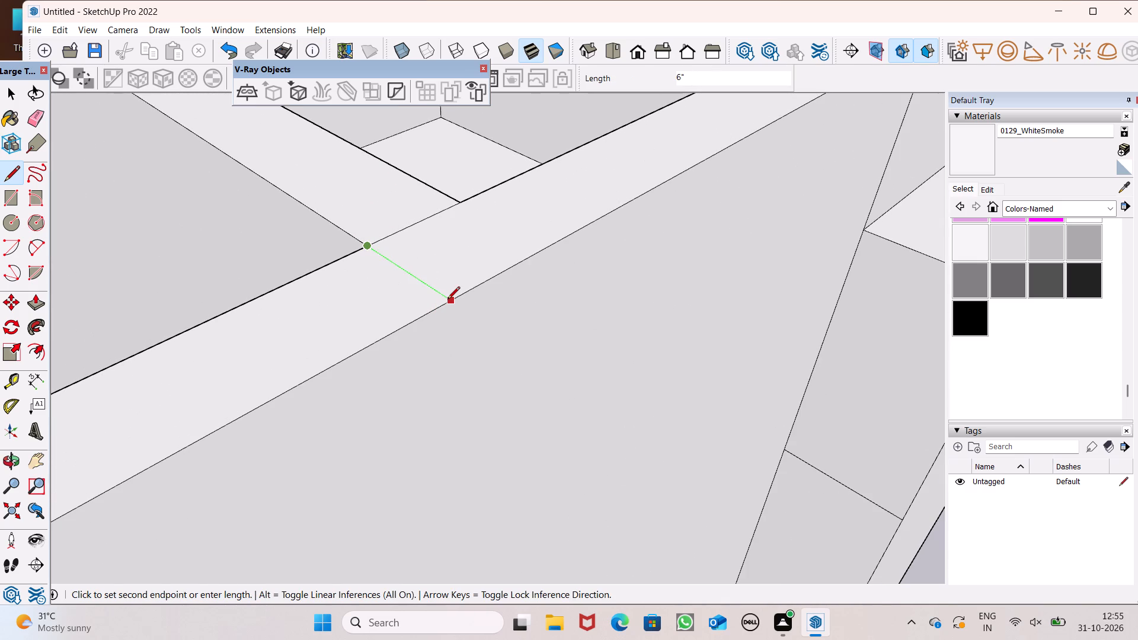
{"action": "left_click", "coordinate": [447, 300]}
{"action": "left_click", "coordinate": [447, 299]}
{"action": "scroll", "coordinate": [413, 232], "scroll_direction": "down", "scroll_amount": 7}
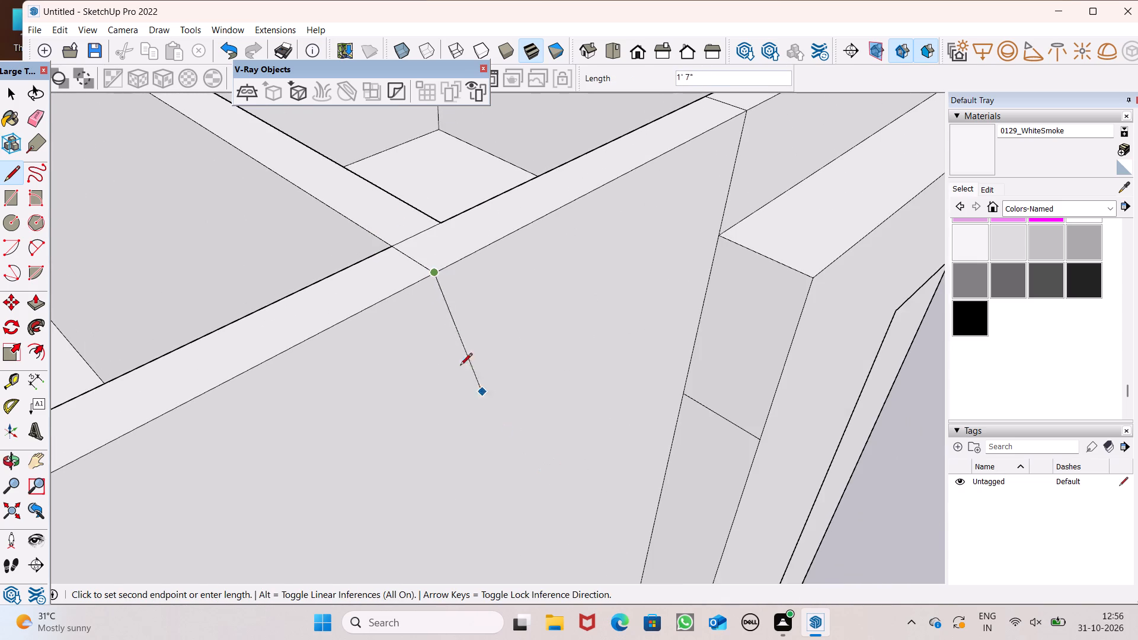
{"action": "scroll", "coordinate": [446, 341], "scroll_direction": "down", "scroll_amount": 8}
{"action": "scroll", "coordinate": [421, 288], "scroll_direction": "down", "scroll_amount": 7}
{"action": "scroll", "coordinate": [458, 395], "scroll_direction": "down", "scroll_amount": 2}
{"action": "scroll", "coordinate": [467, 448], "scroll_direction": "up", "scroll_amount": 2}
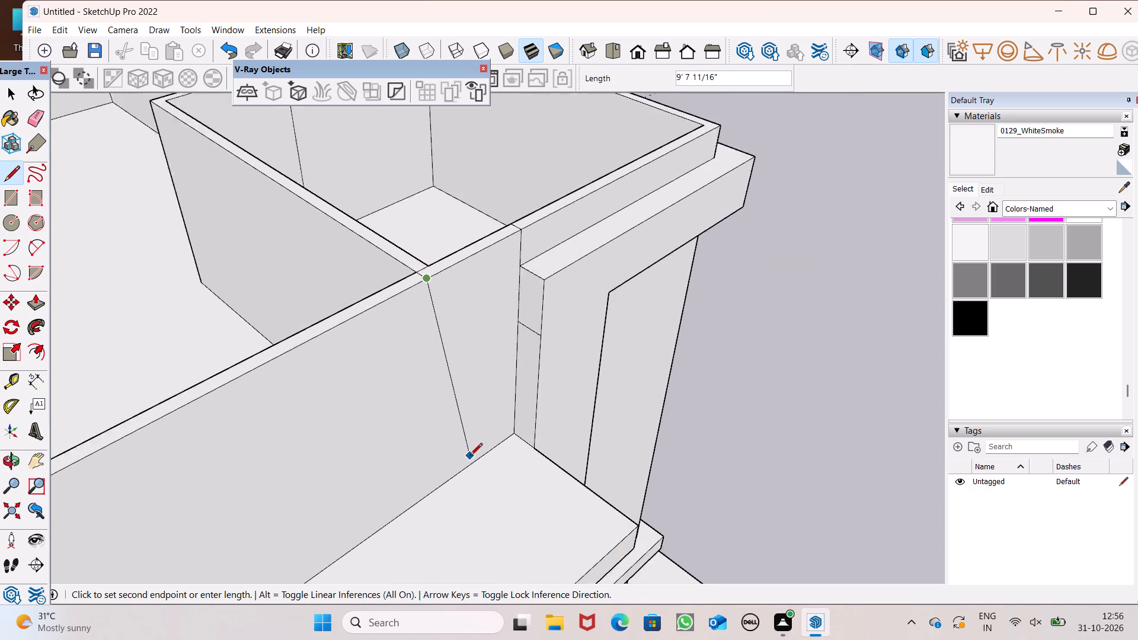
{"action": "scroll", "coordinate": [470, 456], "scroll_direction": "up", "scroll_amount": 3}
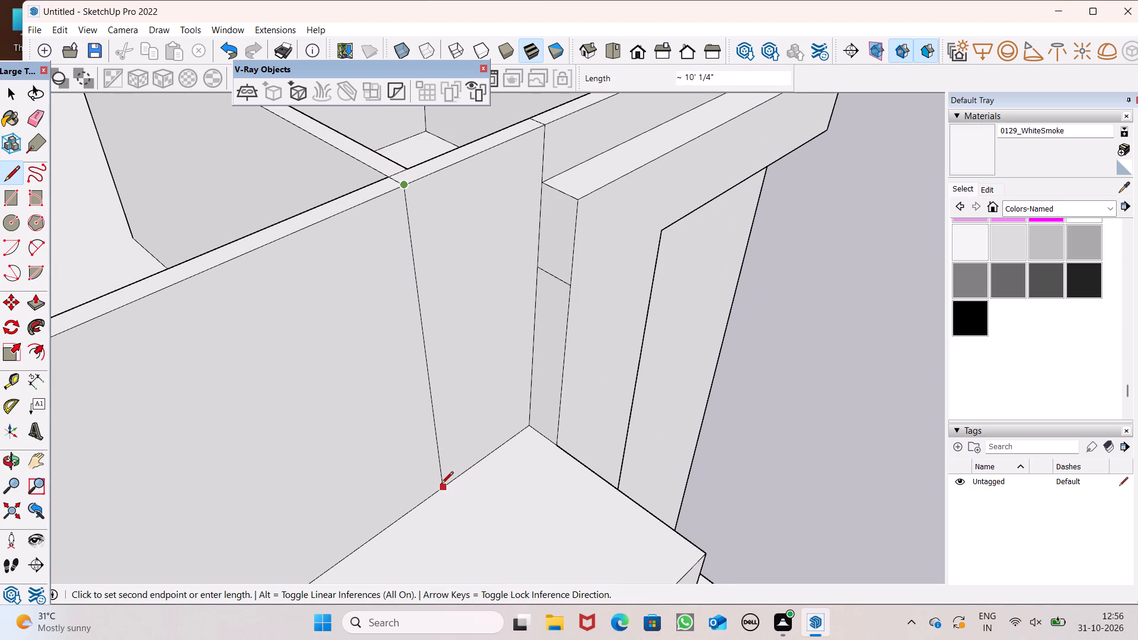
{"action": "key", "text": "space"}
Draw a 10' vertical line down the facade wall's outer face from the 6" line's end to the projecting slab.
{"action": "scroll", "coordinate": [379, 306], "scroll_direction": "down", "scroll_amount": 13}
{"action": "middle_click_drag", "start_coordinate": [417, 302], "coordinate": [443, 309]}
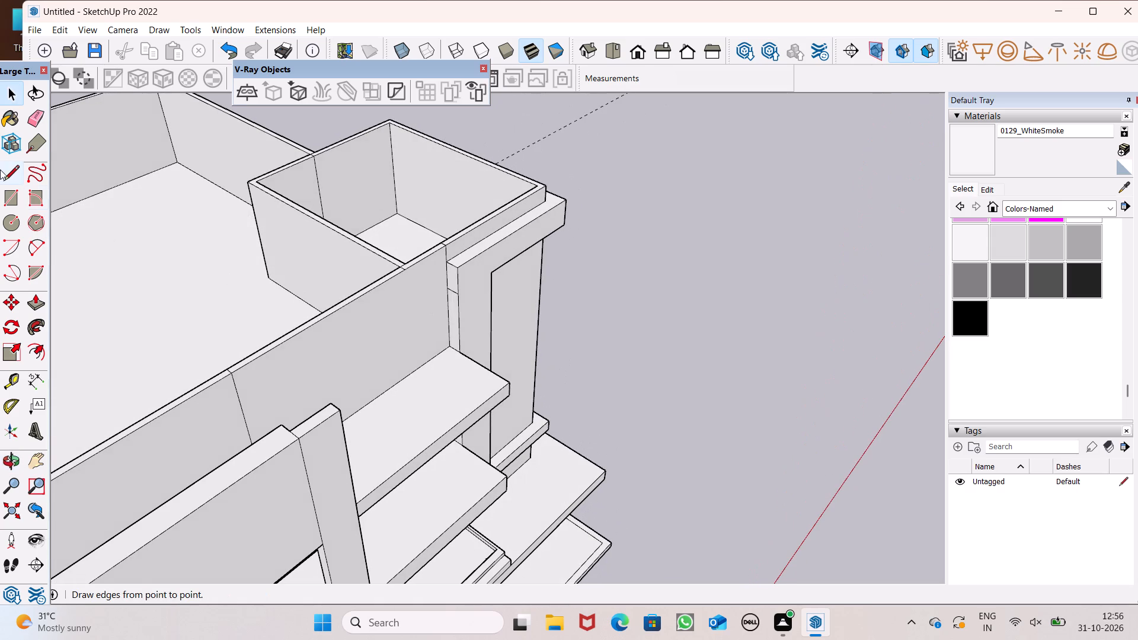
{"action": "left_click", "coordinate": [10, 177]}
{"action": "scroll", "coordinate": [374, 259], "scroll_direction": "up", "scroll_amount": 8}
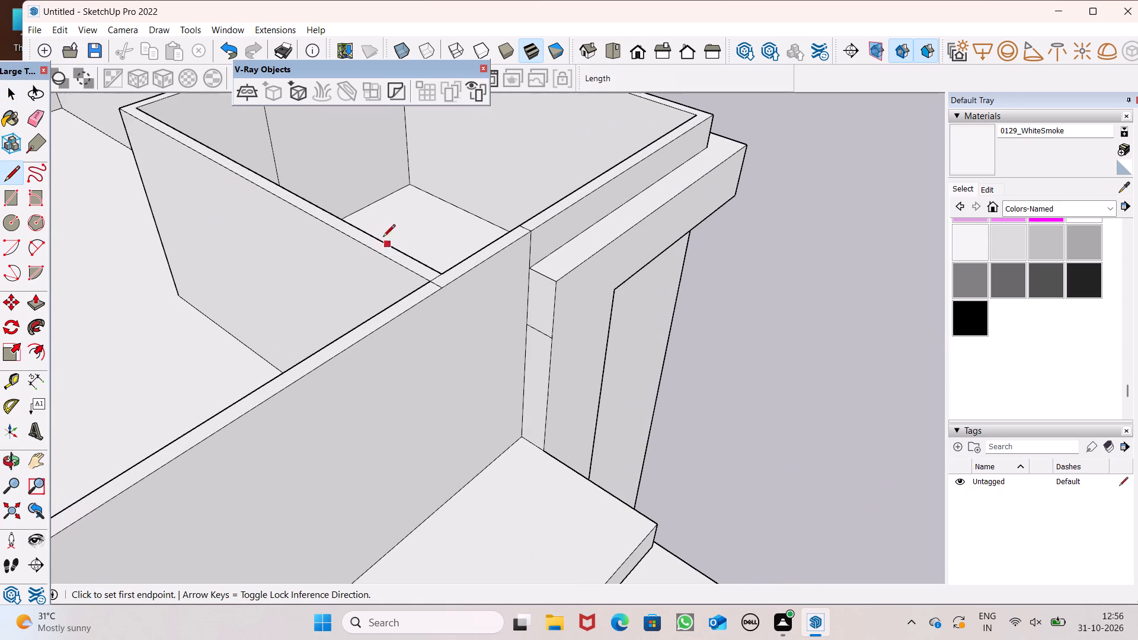
{"action": "left_click", "coordinate": [443, 290]}
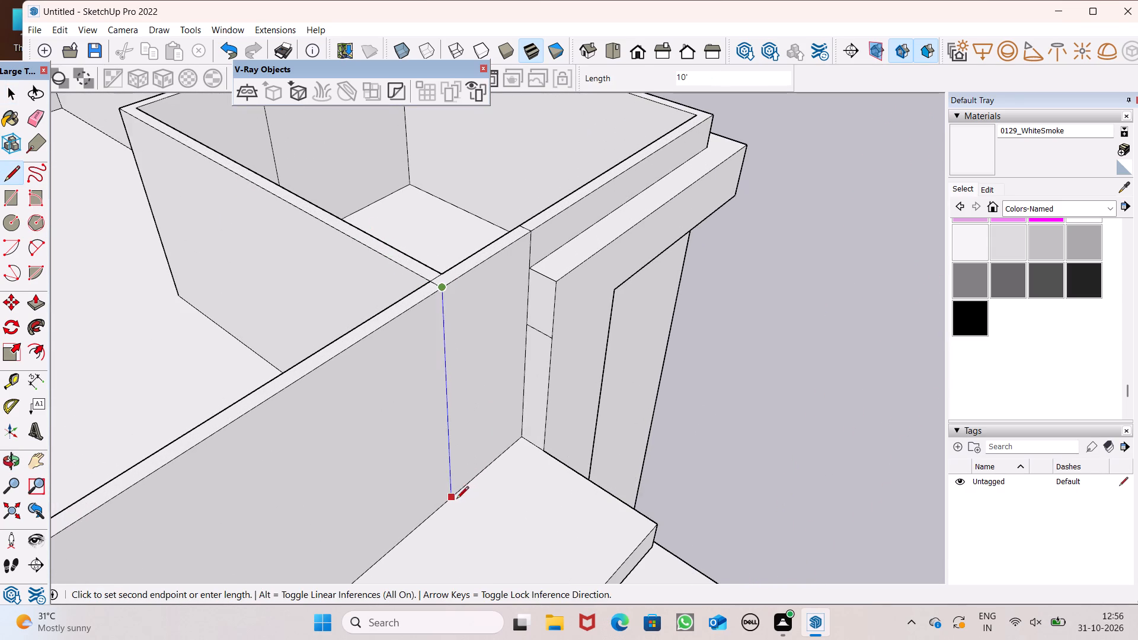
{"action": "left_click", "coordinate": [455, 496]}
{"action": "key", "text": "space"}
Draw a 6" line across the facade wall's top where it meets the side wall behind the projecting frame.
{"action": "scroll", "coordinate": [415, 294], "scroll_direction": "down", "scroll_amount": 9}
{"action": "scroll", "coordinate": [434, 238], "scroll_direction": "down", "scroll_amount": 5}
{"action": "middle_click_drag", "start_coordinate": [418, 331], "coordinate": [389, 353]}
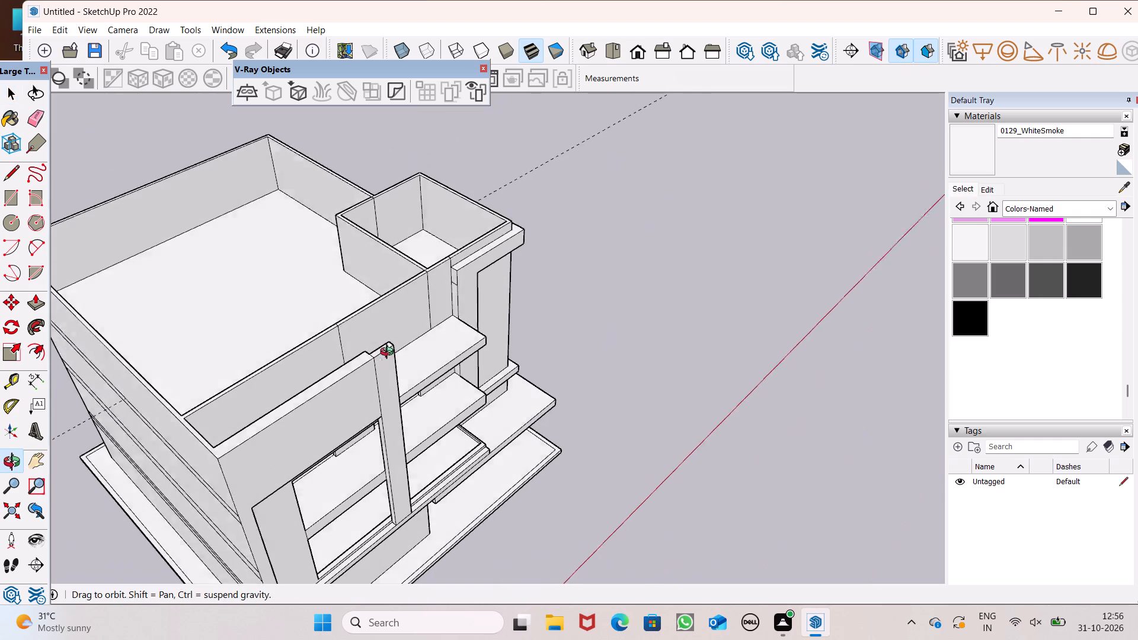
{"action": "middle_click_drag", "start_coordinate": [389, 353], "coordinate": [360, 369]}
{"action": "left_click", "coordinate": [5, 176]}
{"action": "scroll", "coordinate": [202, 326], "scroll_direction": "down", "scroll_amount": 1}
{"action": "scroll", "coordinate": [183, 418], "scroll_direction": "up", "scroll_amount": 14}
{"action": "middle_click", "coordinate": [134, 391]}
{"action": "left_click", "coordinate": [143, 382]}
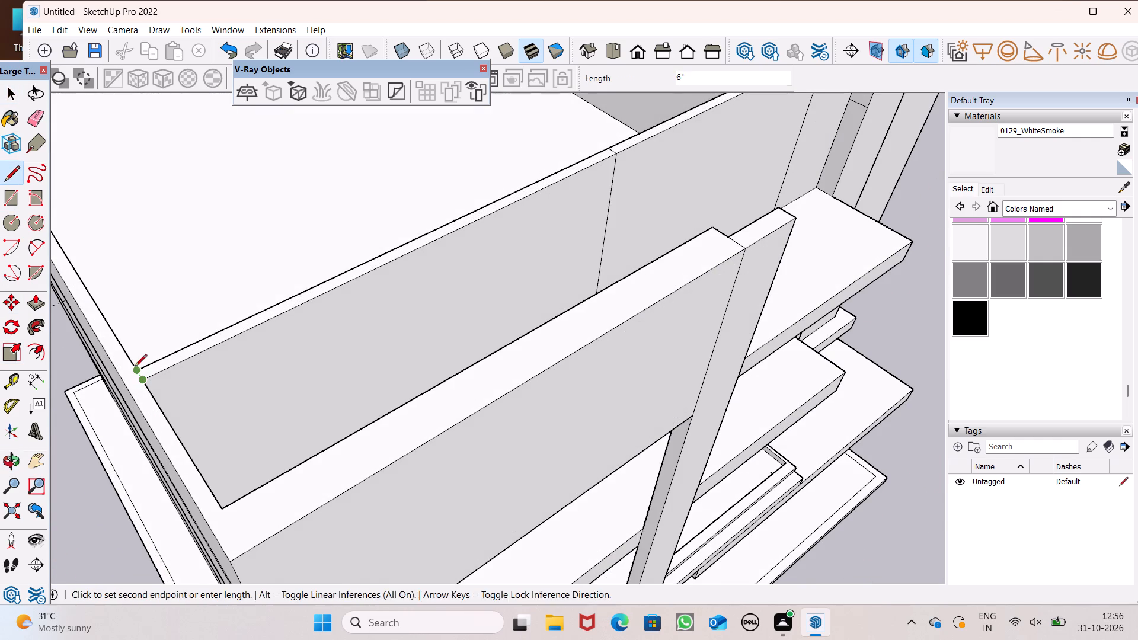
{"action": "left_click", "coordinate": [135, 366]}
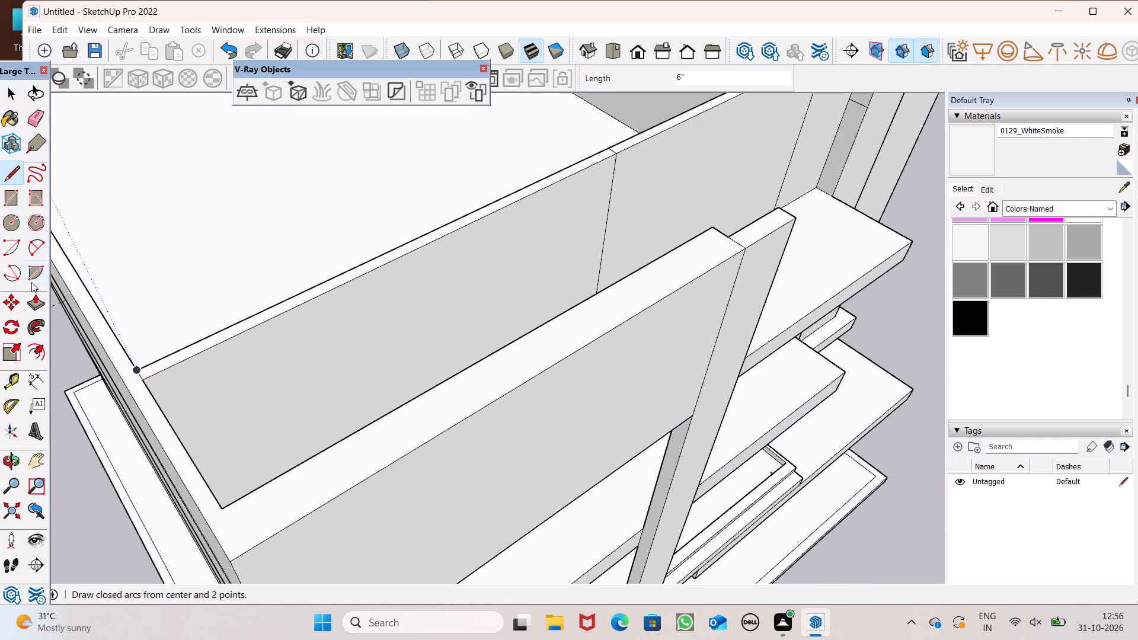
Push the facade wall section behind the projecting frame down about 8' 8 1/4", and its remainder 1' 3 3/4" to slab level.
{"action": "left_click", "coordinate": [34, 303]}
{"action": "left_click_drag", "start_coordinate": [171, 363], "coordinate": [231, 428]}
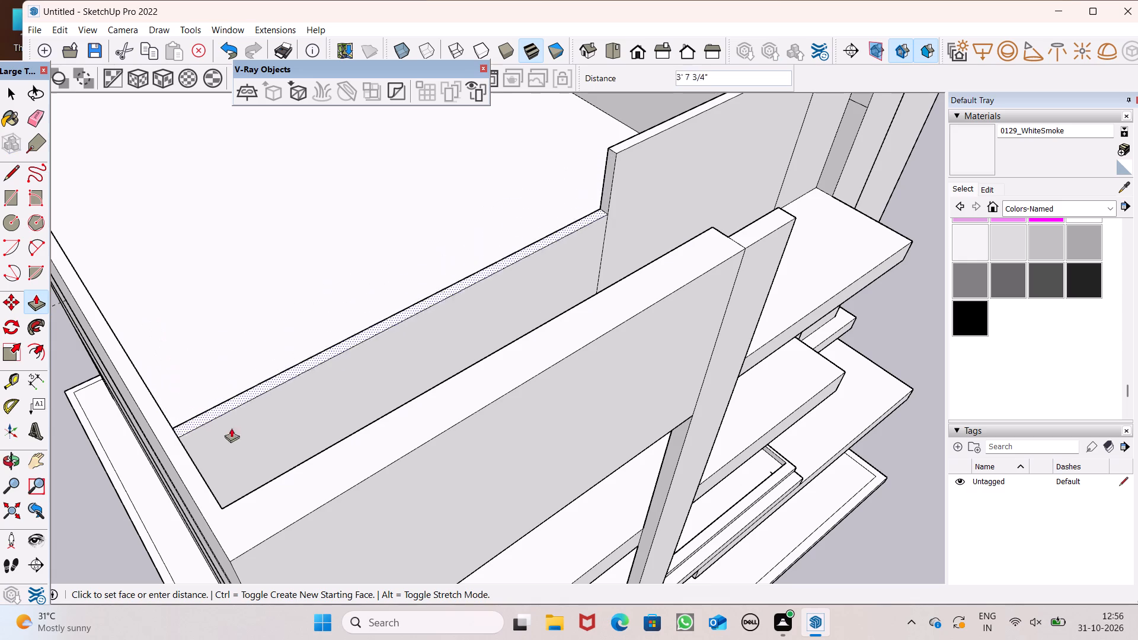
{"action": "left_click_drag", "start_coordinate": [231, 428], "coordinate": [315, 482]}
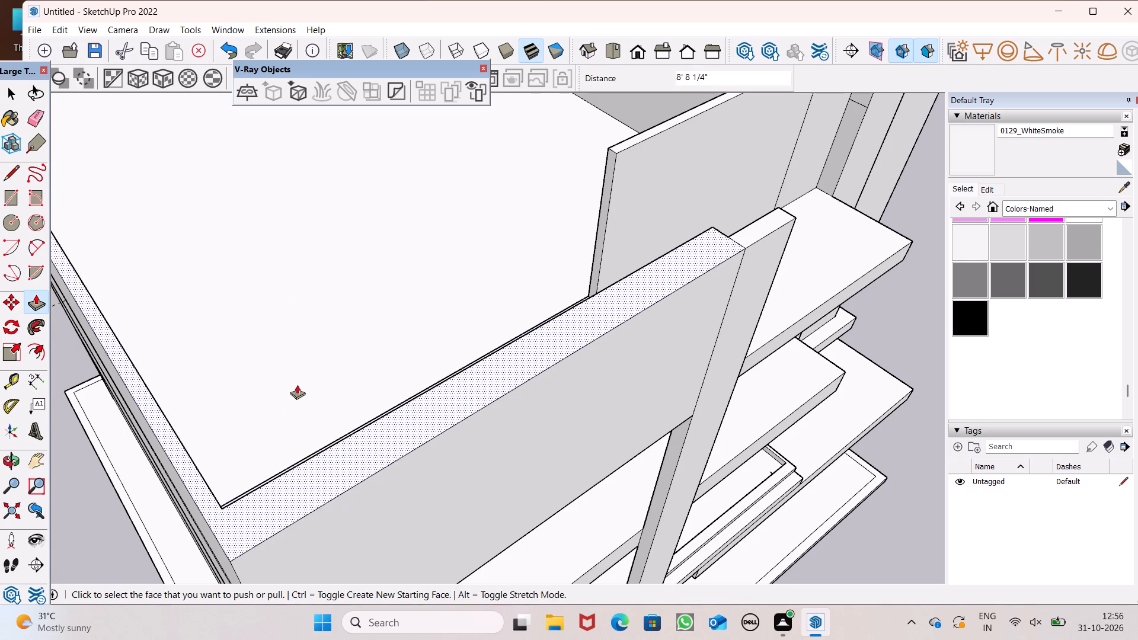
{"action": "middle_click_drag", "start_coordinate": [347, 386], "coordinate": [435, 447]}
{"action": "scroll", "coordinate": [477, 489], "scroll_direction": "up", "scroll_amount": 3}
{"action": "left_click_drag", "start_coordinate": [514, 481], "coordinate": [557, 512]}
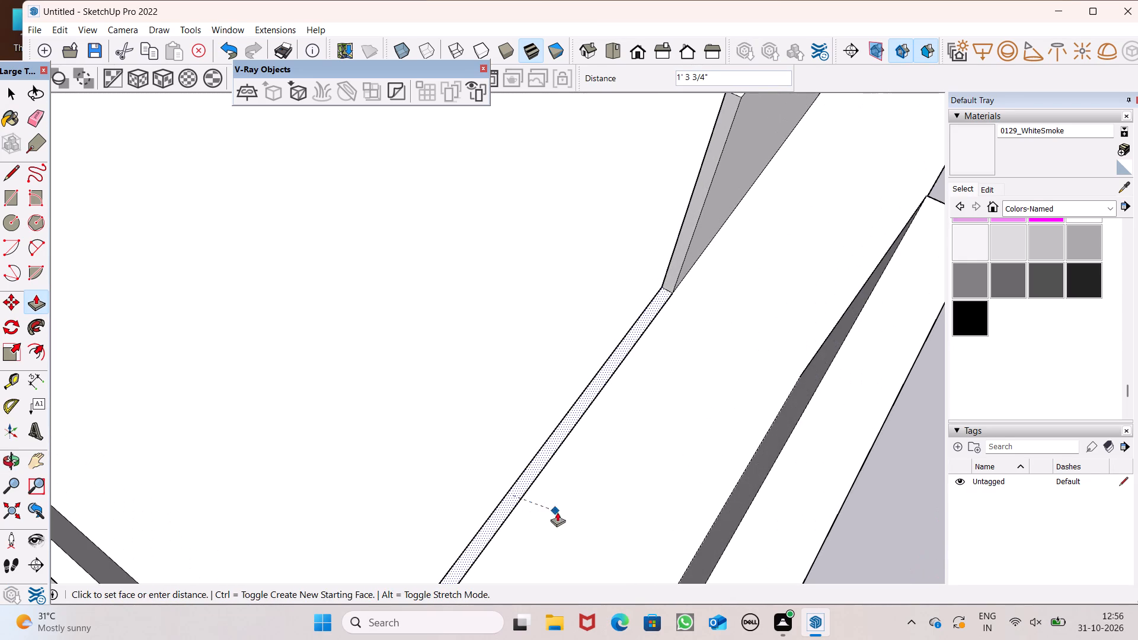
{"action": "left_click_drag", "start_coordinate": [557, 512], "coordinate": [558, 513]}
{"action": "scroll", "coordinate": [571, 463], "scroll_direction": "down", "scroll_amount": 7}
{"action": "scroll", "coordinate": [650, 254], "scroll_direction": "up", "scroll_amount": 4}
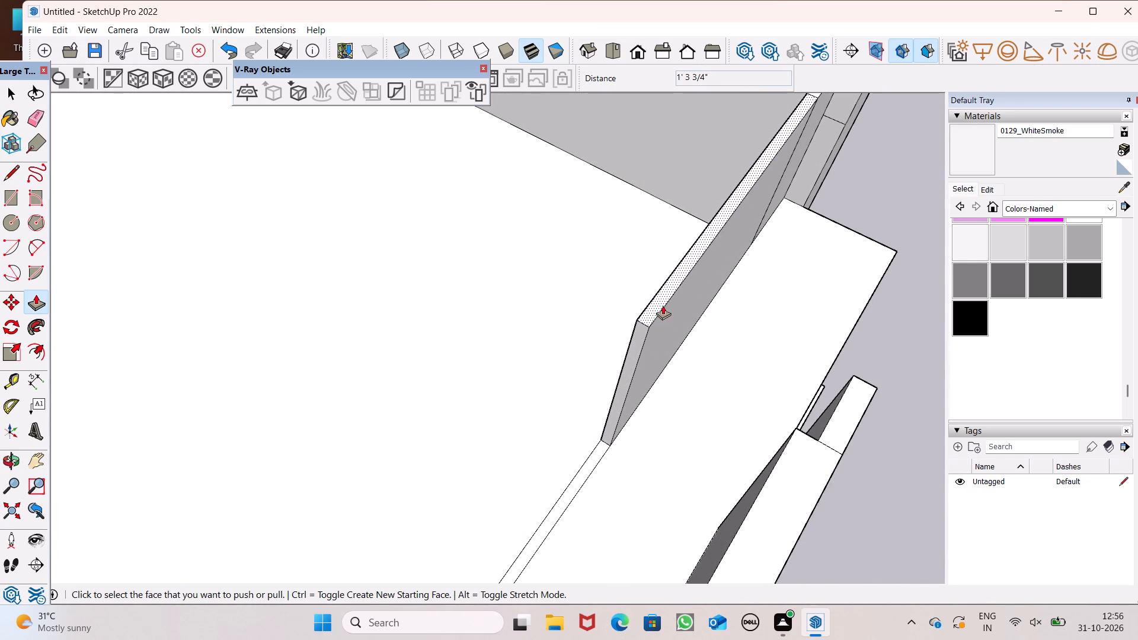
Push the remaining facade wall section between the front pillar and the raised partition wall down 10' to roof slab level.
{"action": "left_click_drag", "start_coordinate": [658, 305], "coordinate": [631, 418]}
{"action": "scroll", "coordinate": [491, 316], "scroll_direction": "down", "scroll_amount": 2}
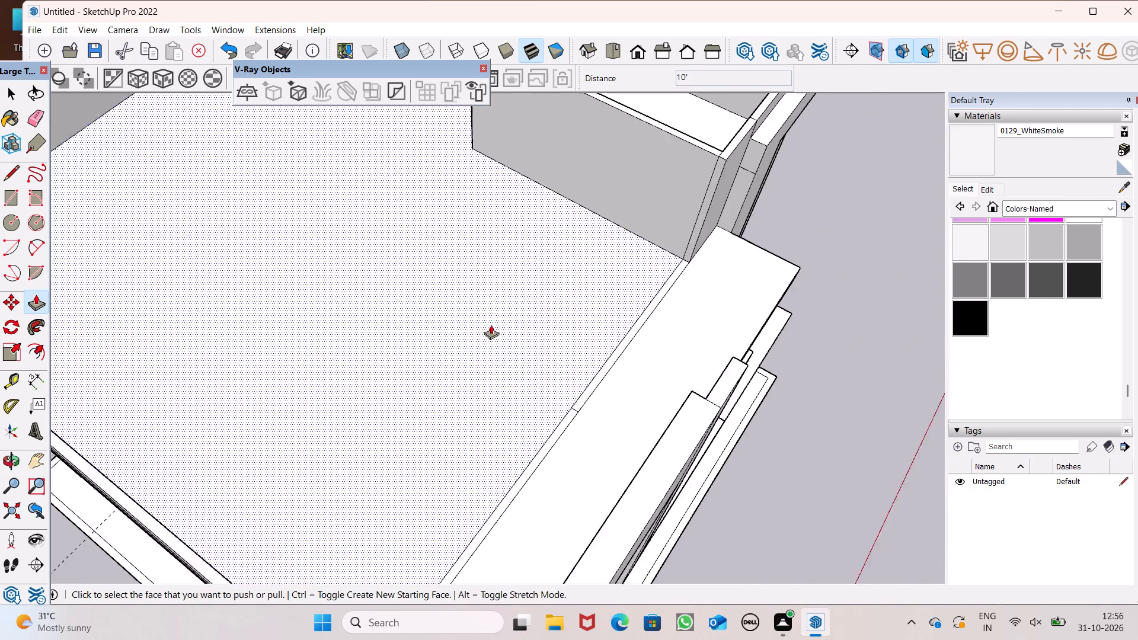
{"action": "scroll", "coordinate": [491, 325], "scroll_direction": "down", "scroll_amount": 3}
{"action": "middle_click_drag", "start_coordinate": [618, 386], "coordinate": [458, 372]}
{"action": "key", "text": "space"}
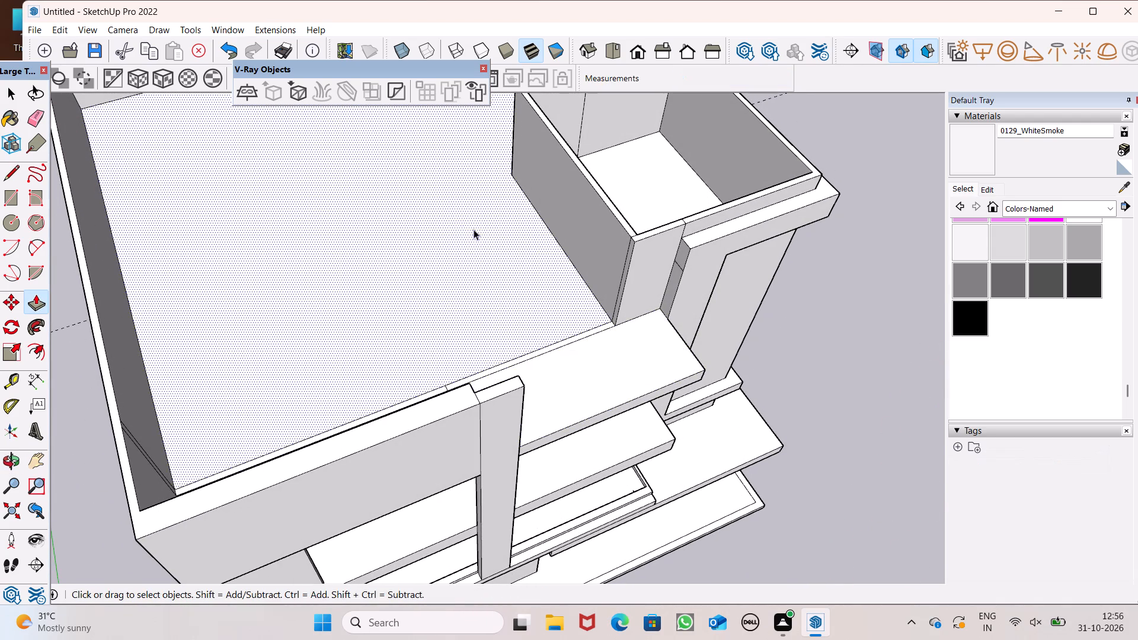
{"action": "middle_click_drag", "start_coordinate": [581, 251], "coordinate": [668, 220]}
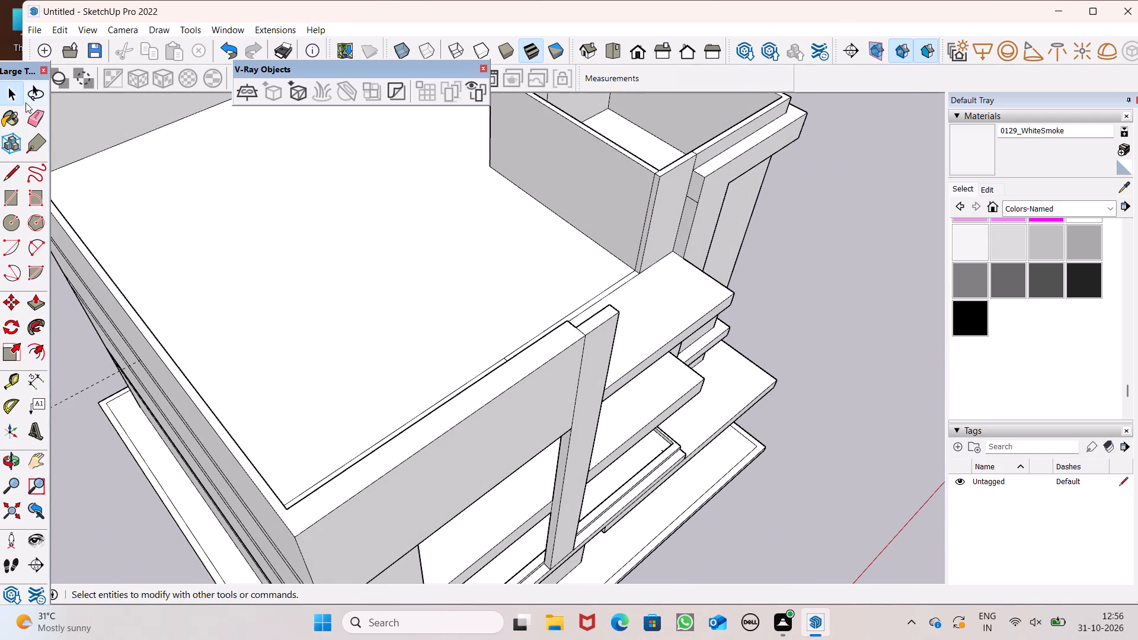
Erase the leftover wall outlines and short cross line on the roof slab where the facade wall stood.
{"action": "left_click", "coordinate": [40, 117]}
{"action": "scroll", "coordinate": [419, 230], "scroll_direction": "up", "scroll_amount": 1}
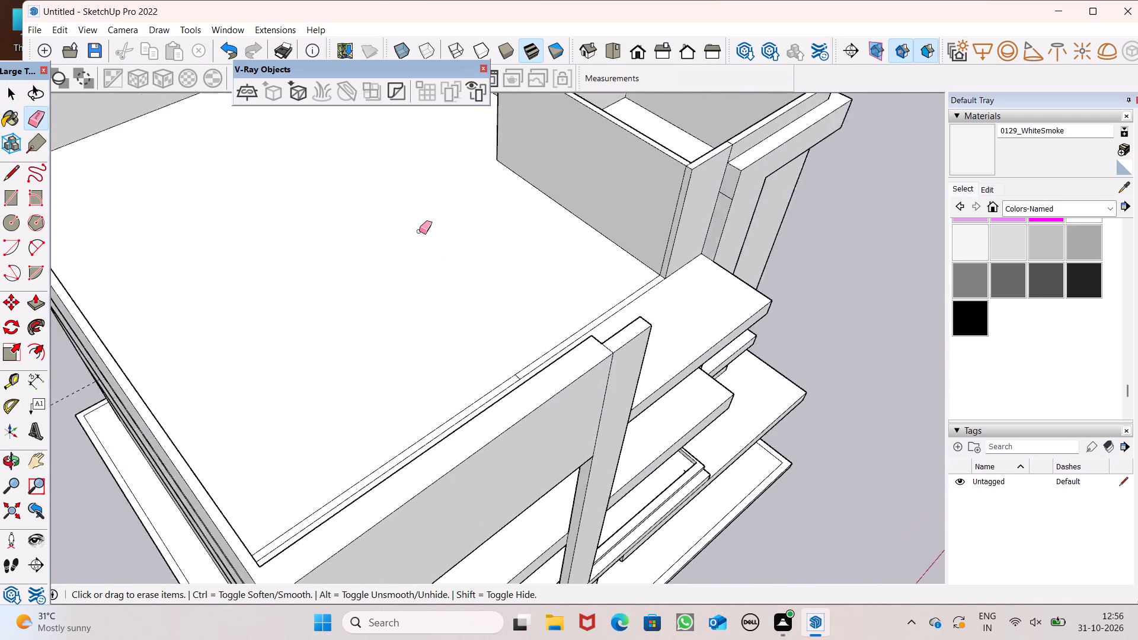
{"action": "scroll", "coordinate": [419, 231], "scroll_direction": "up", "scroll_amount": 4}
{"action": "scroll", "coordinate": [468, 308], "scroll_direction": "down", "scroll_amount": 4}
{"action": "middle_click_drag", "start_coordinate": [468, 345], "coordinate": [564, 364]}
{"action": "scroll", "coordinate": [398, 196], "scroll_direction": "down", "scroll_amount": 5}
{"action": "middle_click_drag", "start_coordinate": [416, 303], "coordinate": [485, 349]}
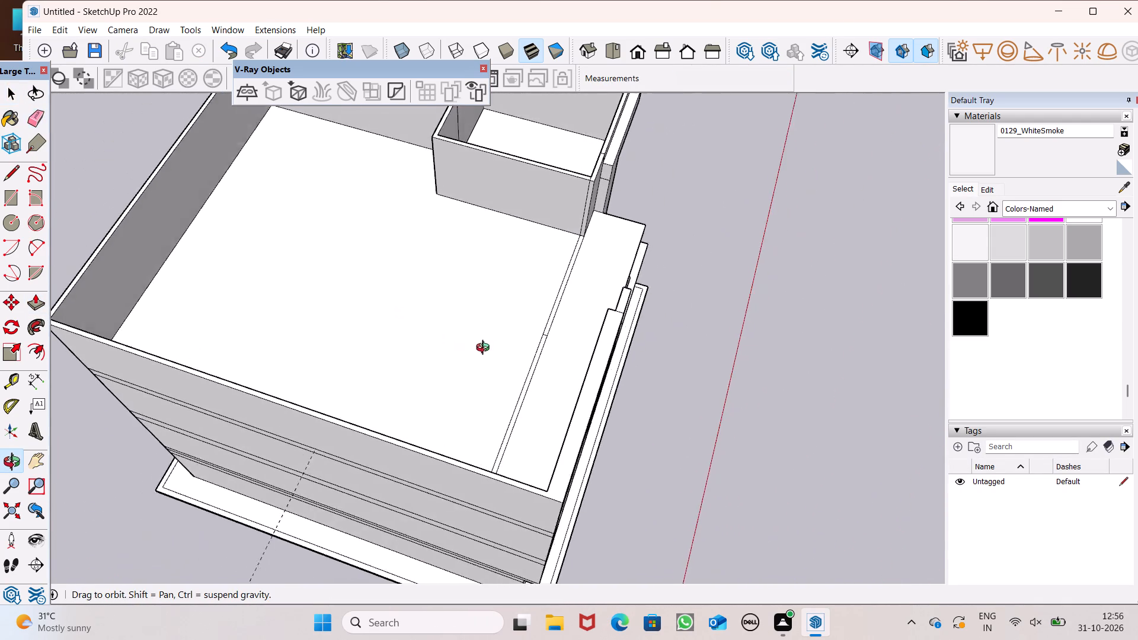
{"action": "middle_click_drag", "start_coordinate": [485, 349], "coordinate": [493, 350]}
{"action": "scroll", "coordinate": [523, 344], "scroll_direction": "up", "scroll_amount": 6}
{"action": "left_click_drag", "start_coordinate": [555, 356], "coordinate": [573, 315]}
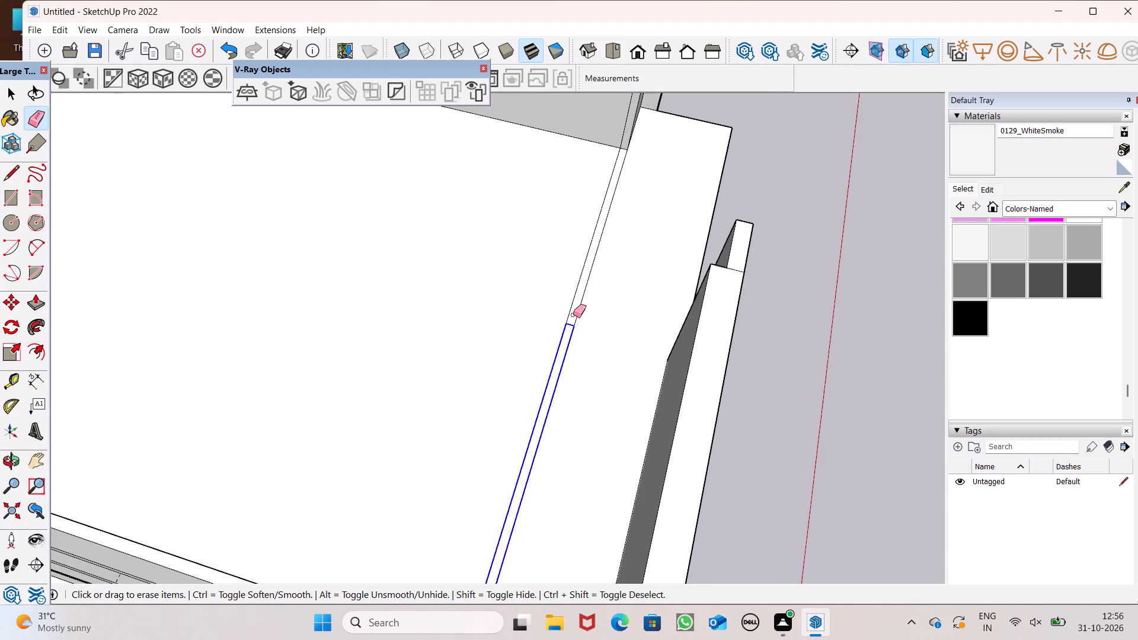
{"action": "left_click_drag", "start_coordinate": [573, 315], "coordinate": [564, 318]}
Erase the stray line across the raised partition wall's top where the long parapet wall meets it.
{"action": "scroll", "coordinate": [519, 229], "scroll_direction": "down", "scroll_amount": 6}
{"action": "middle_click_drag", "start_coordinate": [557, 297], "coordinate": [468, 356]}
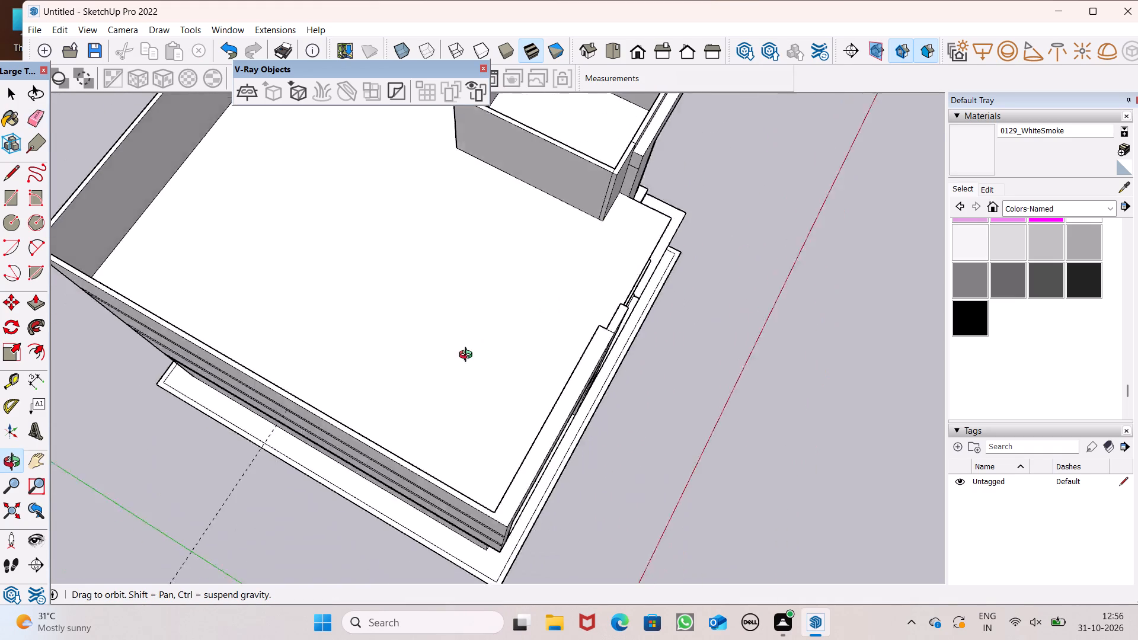
{"action": "middle_click_drag", "start_coordinate": [468, 356], "coordinate": [480, 244]}
{"action": "scroll", "coordinate": [425, 247], "scroll_direction": "down", "scroll_amount": 2}
{"action": "left_click_drag", "start_coordinate": [183, 430], "coordinate": [183, 440]}
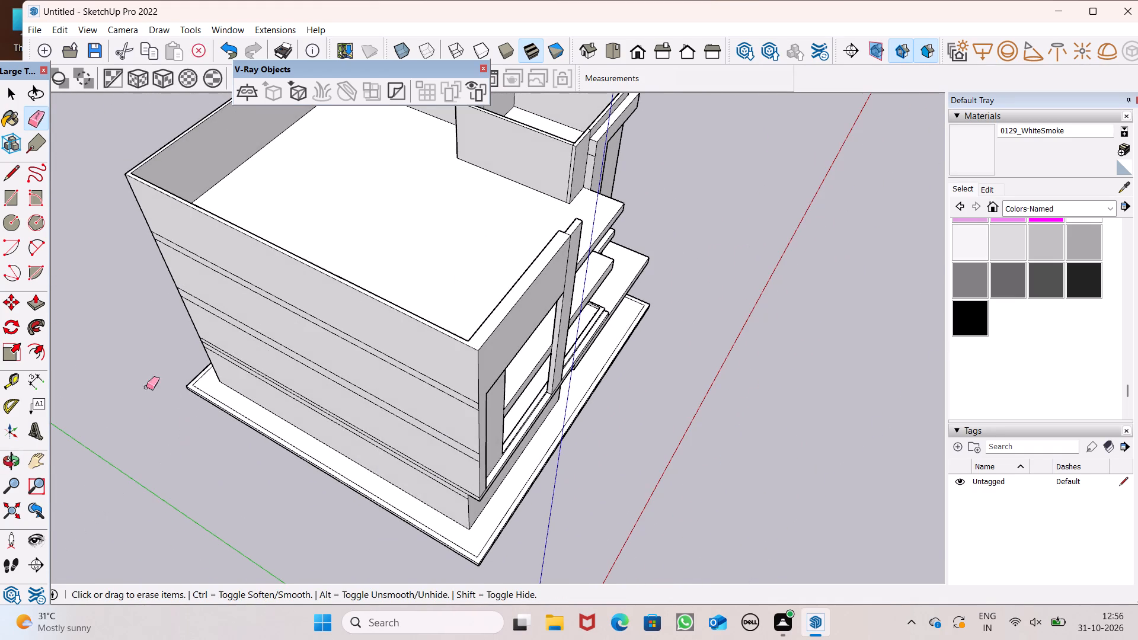
{"action": "scroll", "coordinate": [144, 396], "scroll_direction": "down", "scroll_amount": 6}
{"action": "middle_click_drag", "start_coordinate": [199, 388], "coordinate": [277, 349]}
{"action": "scroll", "coordinate": [418, 257], "scroll_direction": "up", "scroll_amount": 9}
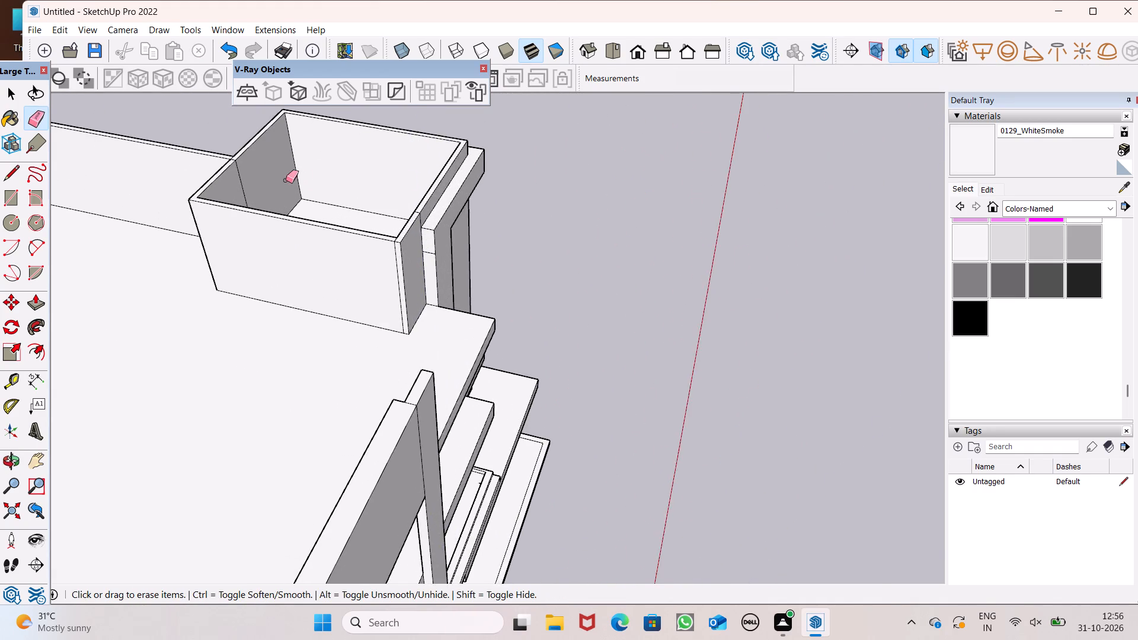
{"action": "scroll", "coordinate": [286, 180], "scroll_direction": "up", "scroll_amount": 6}
{"action": "left_click_drag", "start_coordinate": [188, 193], "coordinate": [202, 171]}
{"action": "scroll", "coordinate": [202, 210], "scroll_direction": "down", "scroll_amount": 4}
{"action": "middle_click_drag", "start_coordinate": [190, 221], "coordinate": [300, 301]}
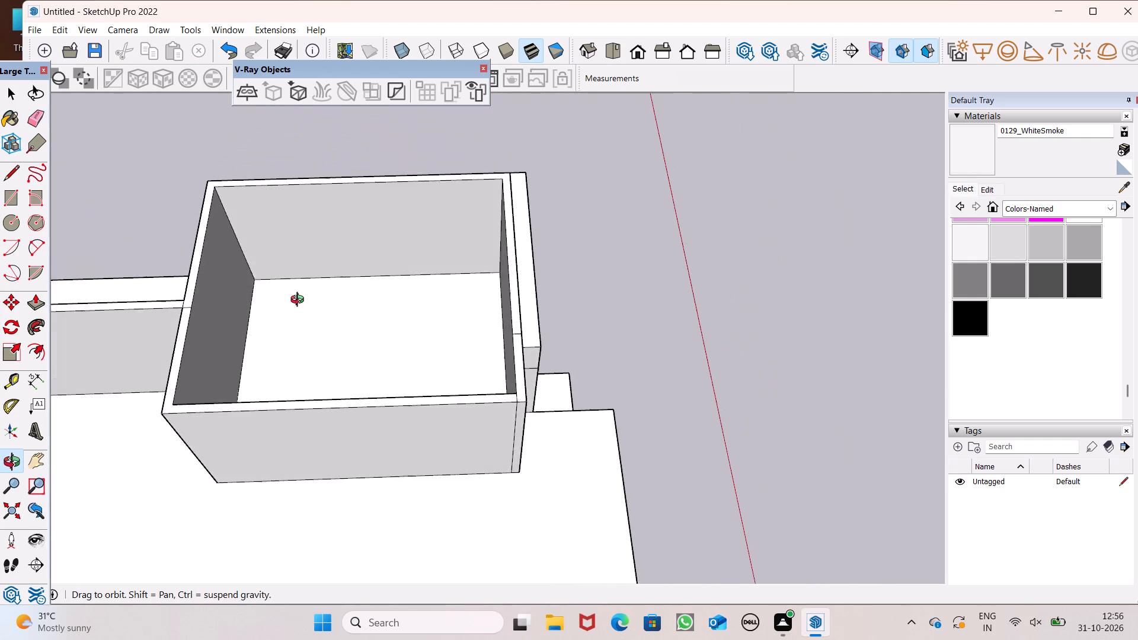
{"action": "middle_click_drag", "start_coordinate": [300, 301], "coordinate": [301, 302]}
{"action": "scroll", "coordinate": [187, 281], "scroll_direction": "up", "scroll_amount": 6}
{"action": "left_click_drag", "start_coordinate": [186, 333], "coordinate": [188, 320]}
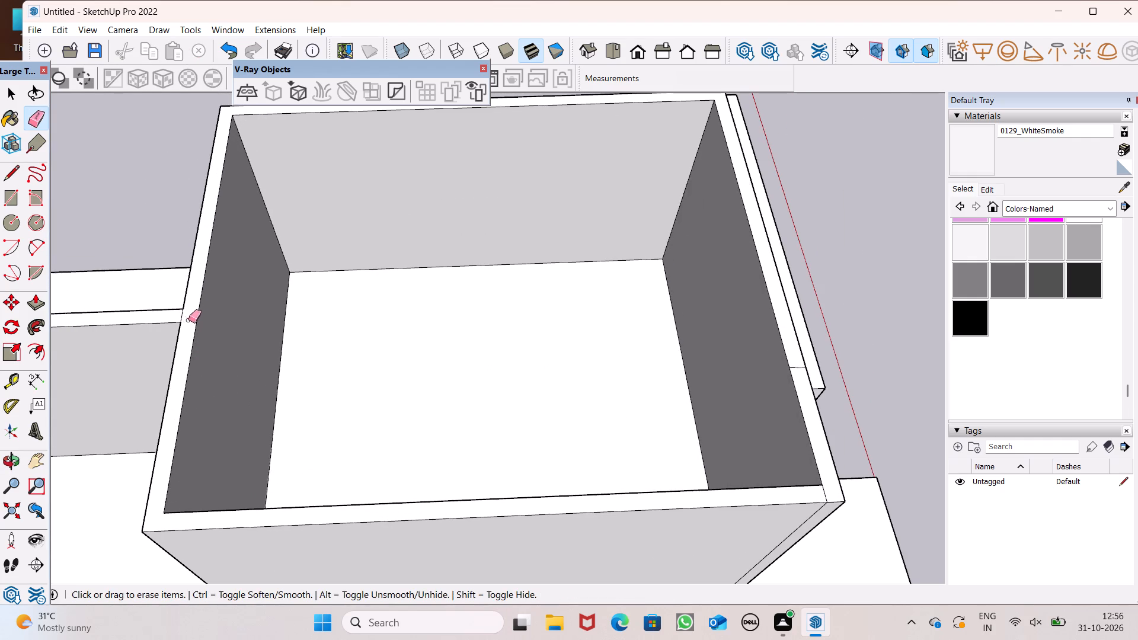
{"action": "scroll", "coordinate": [172, 242], "scroll_direction": "down", "scroll_amount": 3}
Erase the cross line on the raised room's facade wall top and the vertical seam above the projecting frame.
{"action": "middle_click_drag", "start_coordinate": [208, 293], "coordinate": [299, 223]}
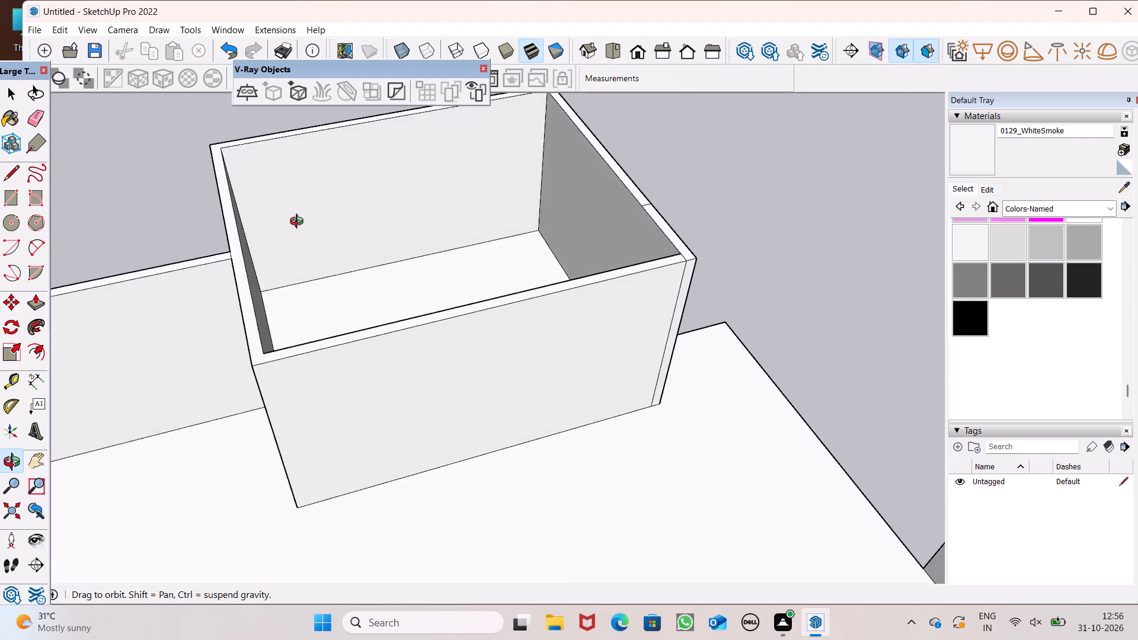
{"action": "middle_click_drag", "start_coordinate": [299, 223], "coordinate": [0, 170]}
{"action": "scroll", "coordinate": [433, 129], "scroll_direction": "up", "scroll_amount": 6}
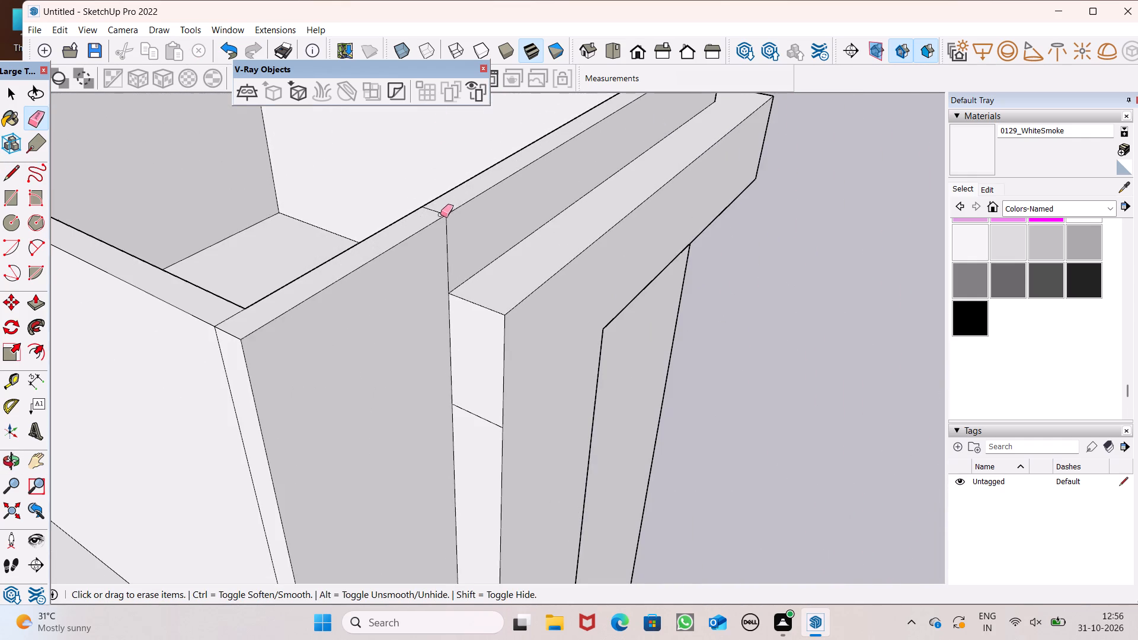
{"action": "scroll", "coordinate": [439, 215], "scroll_direction": "up", "scroll_amount": 5}
{"action": "left_click_drag", "start_coordinate": [435, 216], "coordinate": [452, 204]}
{"action": "left_click_drag", "start_coordinate": [470, 271], "coordinate": [462, 277]}
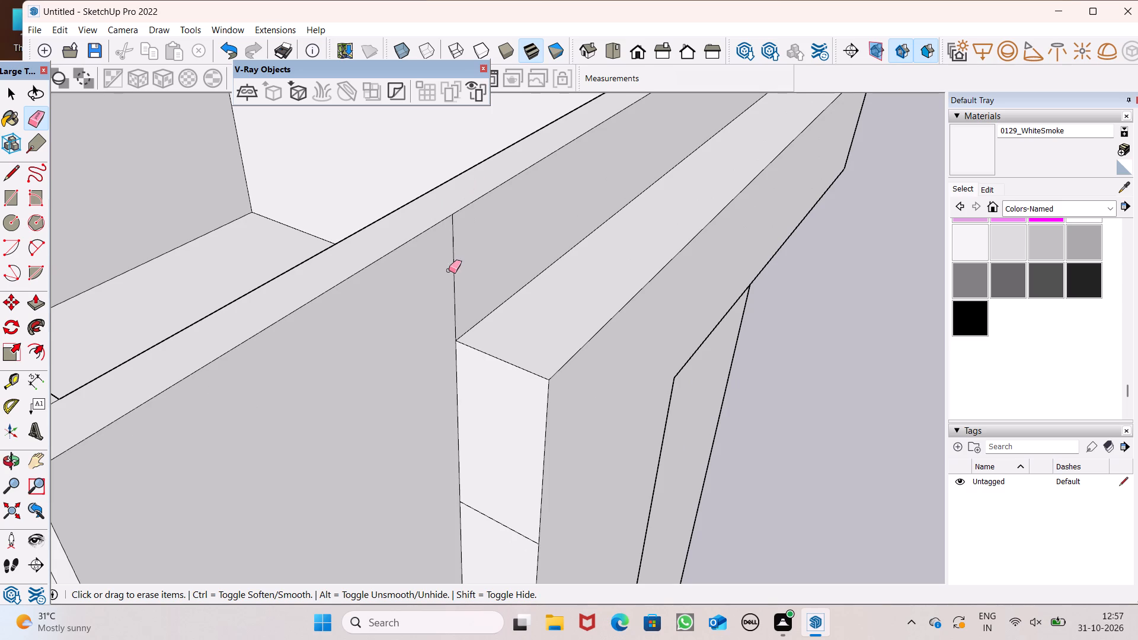
{"action": "left_click_drag", "start_coordinate": [449, 270], "coordinate": [459, 256]}
Erase the horizontal line on the projecting frame's side face and the vertical seam near the partition wall's outer corner.
{"action": "scroll", "coordinate": [478, 233], "scroll_direction": "down", "scroll_amount": 14}
{"action": "middle_click_drag", "start_coordinate": [417, 300], "coordinate": [447, 255]}
{"action": "scroll", "coordinate": [504, 224], "scroll_direction": "up", "scroll_amount": 3}
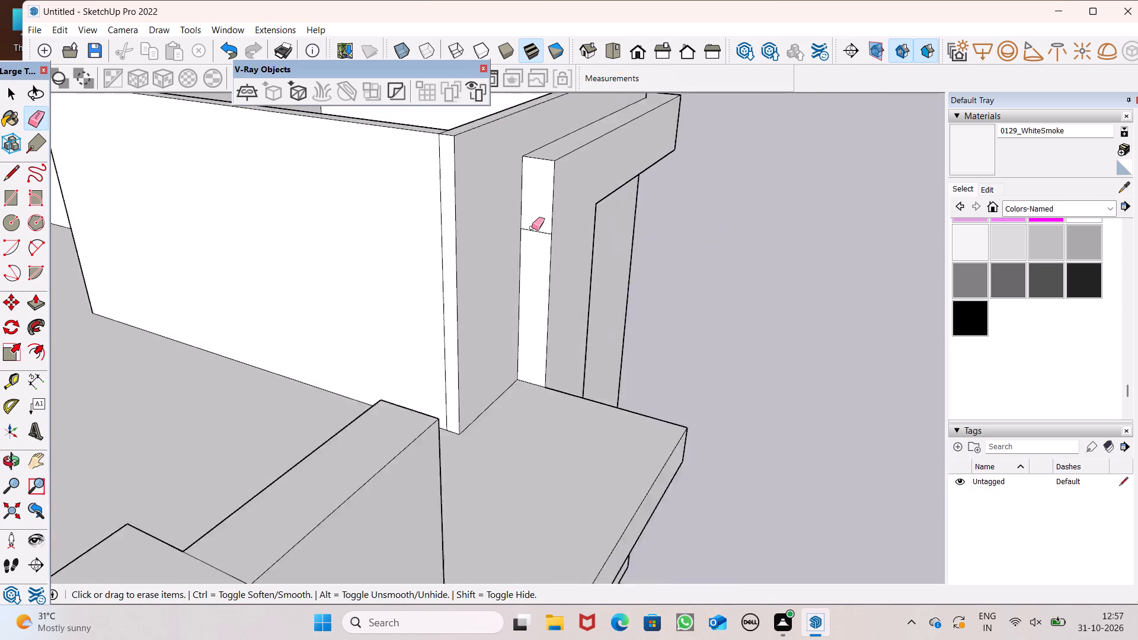
{"action": "scroll", "coordinate": [532, 228], "scroll_direction": "up", "scroll_amount": 2}
{"action": "left_click_drag", "start_coordinate": [539, 232], "coordinate": [538, 238]}
{"action": "scroll", "coordinate": [417, 262], "scroll_direction": "up", "scroll_amount": 3}
{"action": "left_click", "coordinate": [417, 260]}
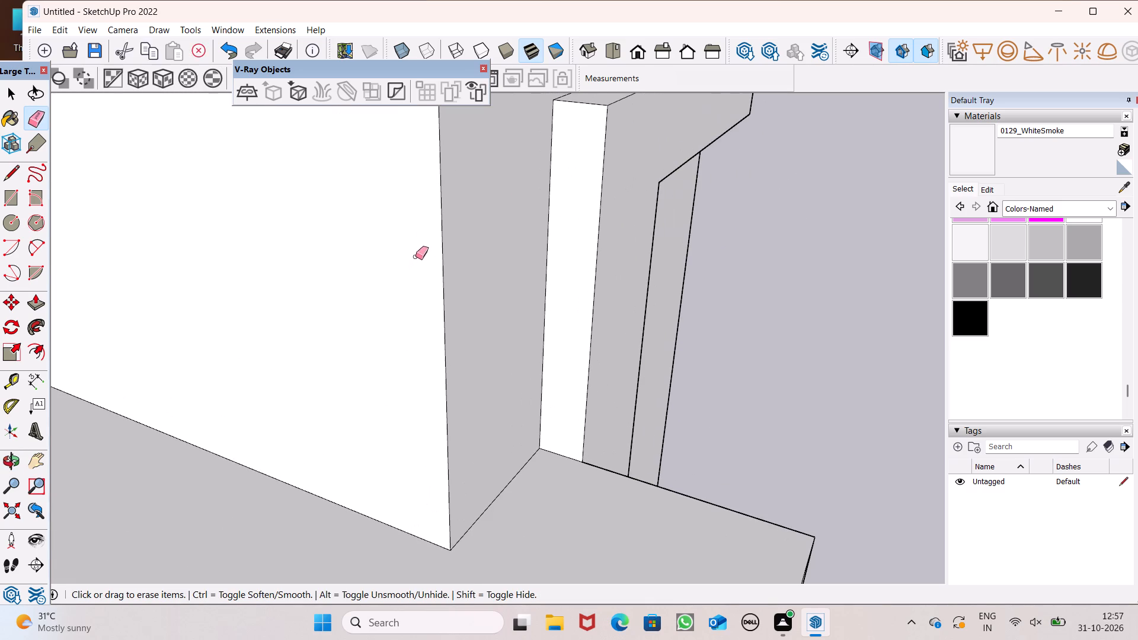
Examine the front facade, projecting slabs and front pillar from several angles.
{"action": "scroll", "coordinate": [373, 214], "scroll_direction": "down", "scroll_amount": 12}
{"action": "middle_click_drag", "start_coordinate": [517, 270], "coordinate": [202, 283]}
{"action": "scroll", "coordinate": [346, 284], "scroll_direction": "down", "scroll_amount": 6}
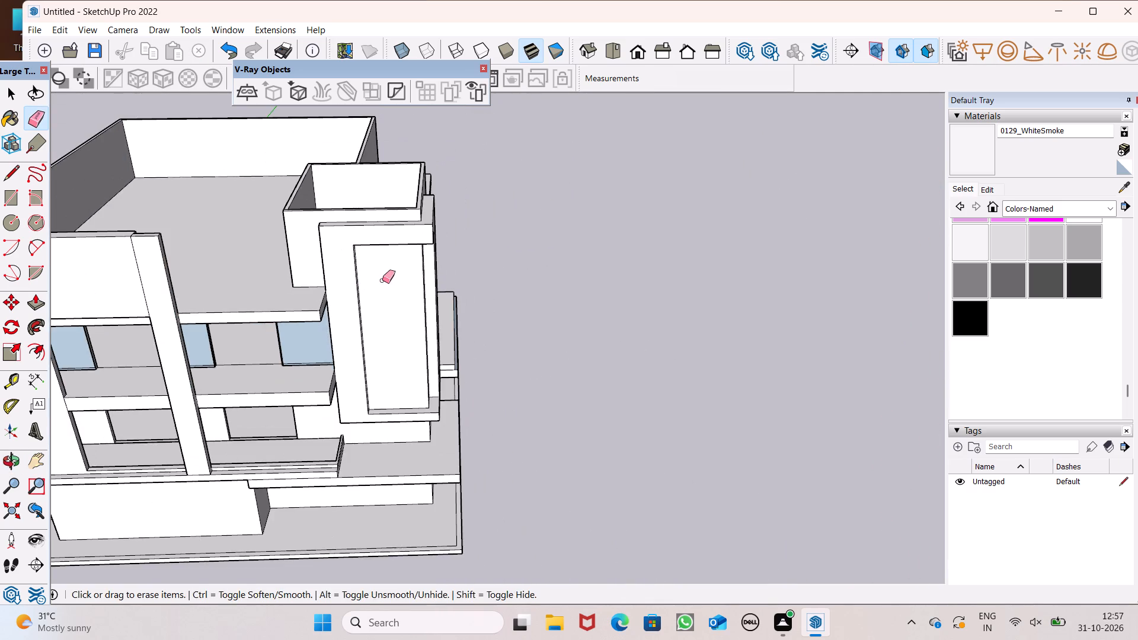
{"action": "middle_click_drag", "start_coordinate": [382, 280], "coordinate": [330, 255]}
{"action": "scroll", "coordinate": [347, 240], "scroll_direction": "down", "scroll_amount": 2}
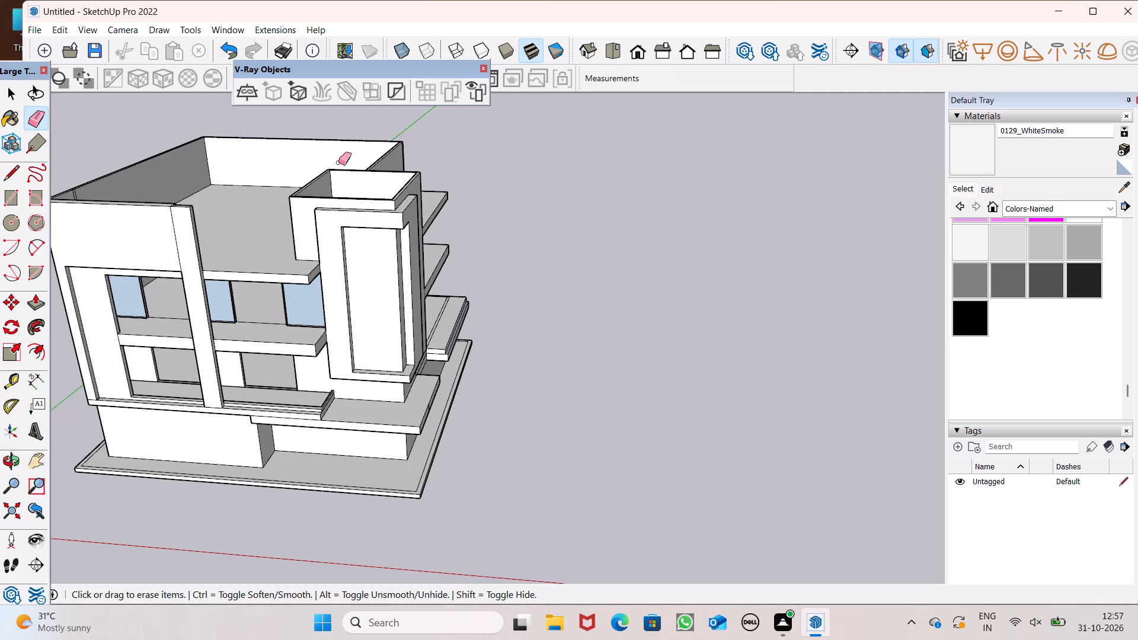
{"action": "scroll", "coordinate": [339, 183], "scroll_direction": "down", "scroll_amount": 6}
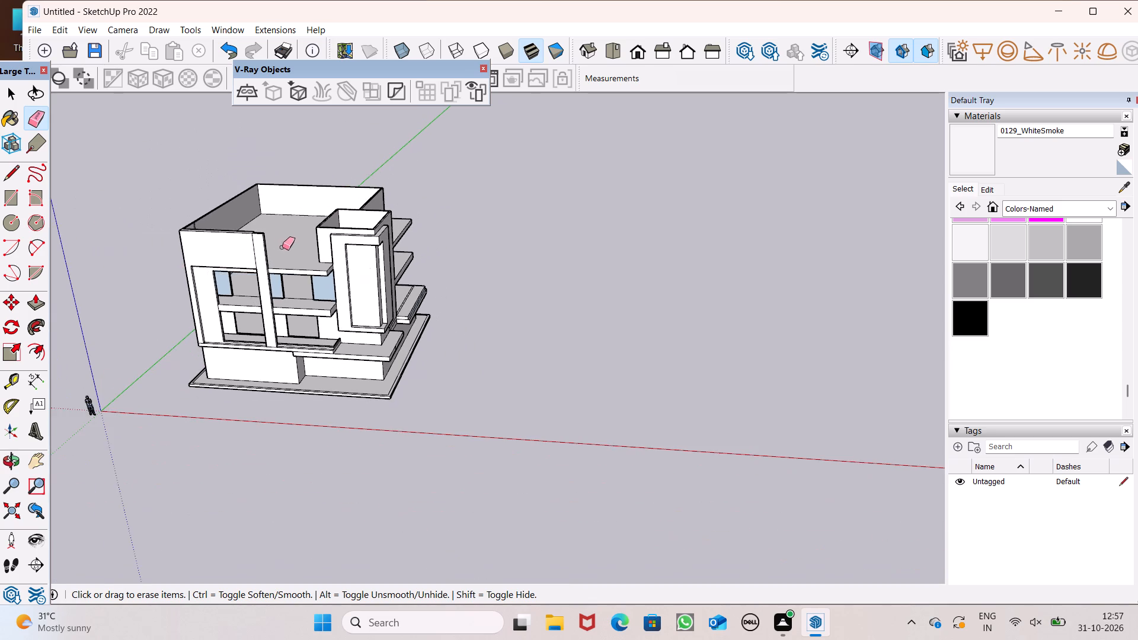
{"action": "scroll", "coordinate": [268, 246], "scroll_direction": "up", "scroll_amount": 5}
{"action": "middle_click_drag", "start_coordinate": [235, 265], "coordinate": [312, 257]}
{"action": "scroll", "coordinate": [312, 257], "scroll_direction": "up", "scroll_amount": 1}
{"action": "middle_click_drag", "start_coordinate": [295, 277], "coordinate": [112, 293]}
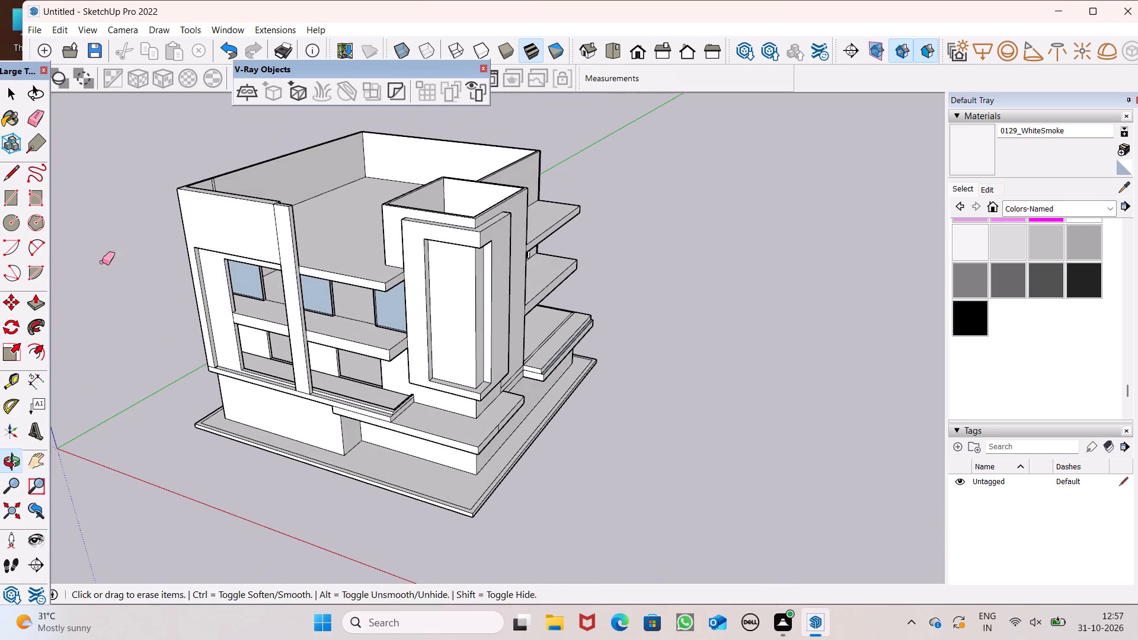
{"action": "left_click", "coordinate": [7, 387]}
{"action": "scroll", "coordinate": [149, 300], "scroll_direction": "up", "scroll_amount": 3}
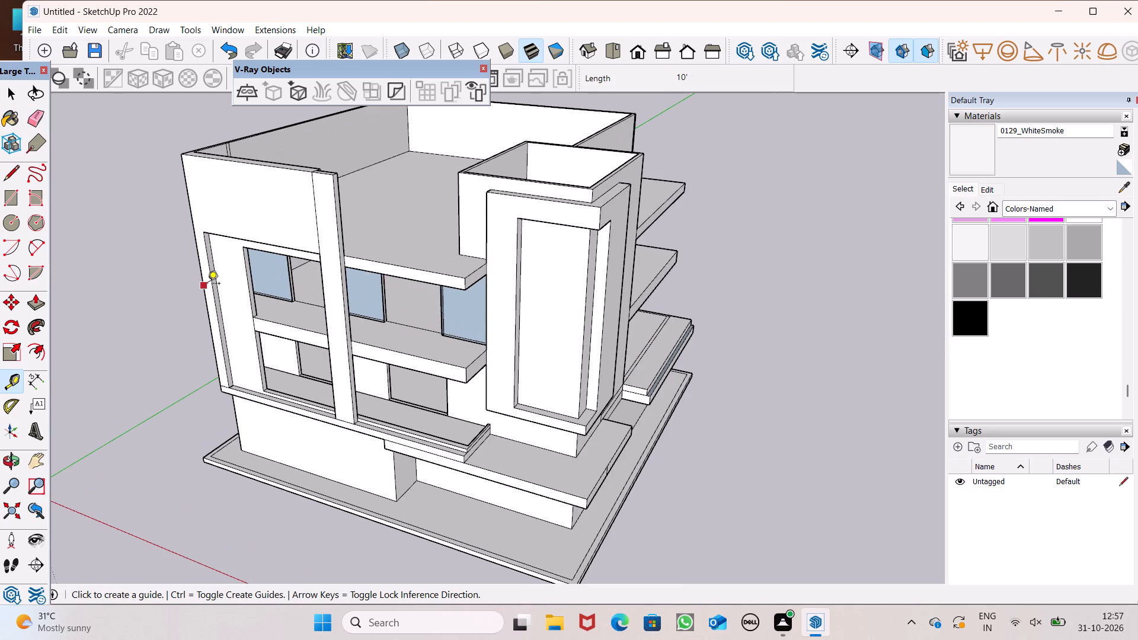
{"action": "scroll", "coordinate": [208, 284], "scroll_direction": "down", "scroll_amount": 2}
{"action": "middle_click_drag", "start_coordinate": [210, 287], "coordinate": [151, 322]}
{"action": "scroll", "coordinate": [347, 260], "scroll_direction": "up", "scroll_amount": 5}
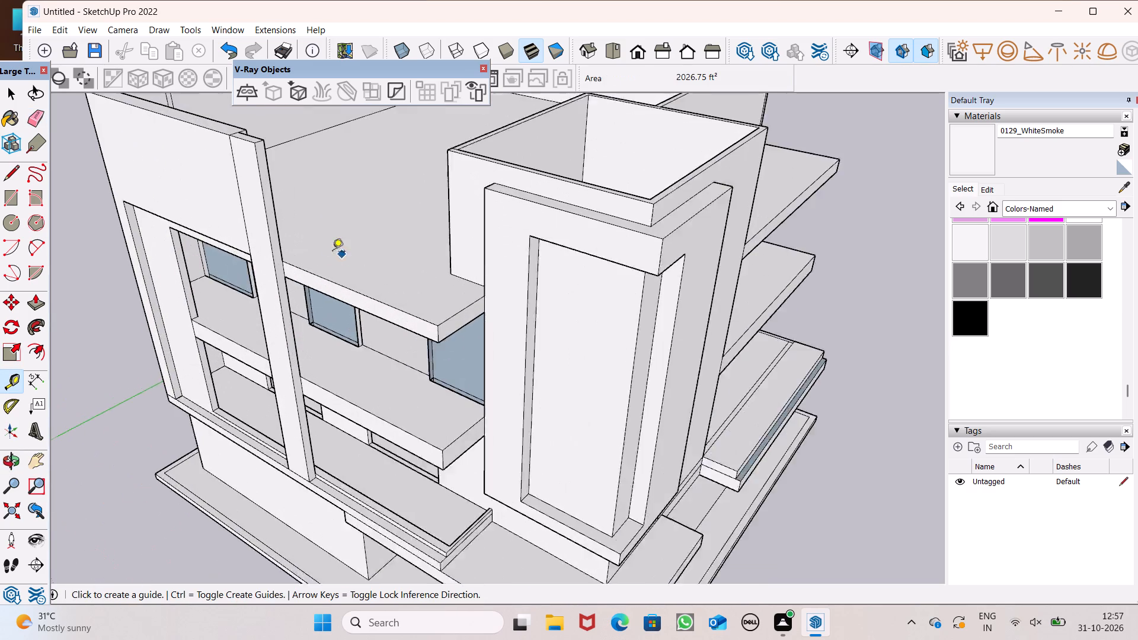
{"action": "scroll", "coordinate": [333, 252], "scroll_direction": "up", "scroll_amount": 2}
{"action": "middle_click_drag", "start_coordinate": [310, 279], "coordinate": [230, 301]}
{"action": "scroll", "coordinate": [249, 256], "scroll_direction": "up", "scroll_amount": 8}
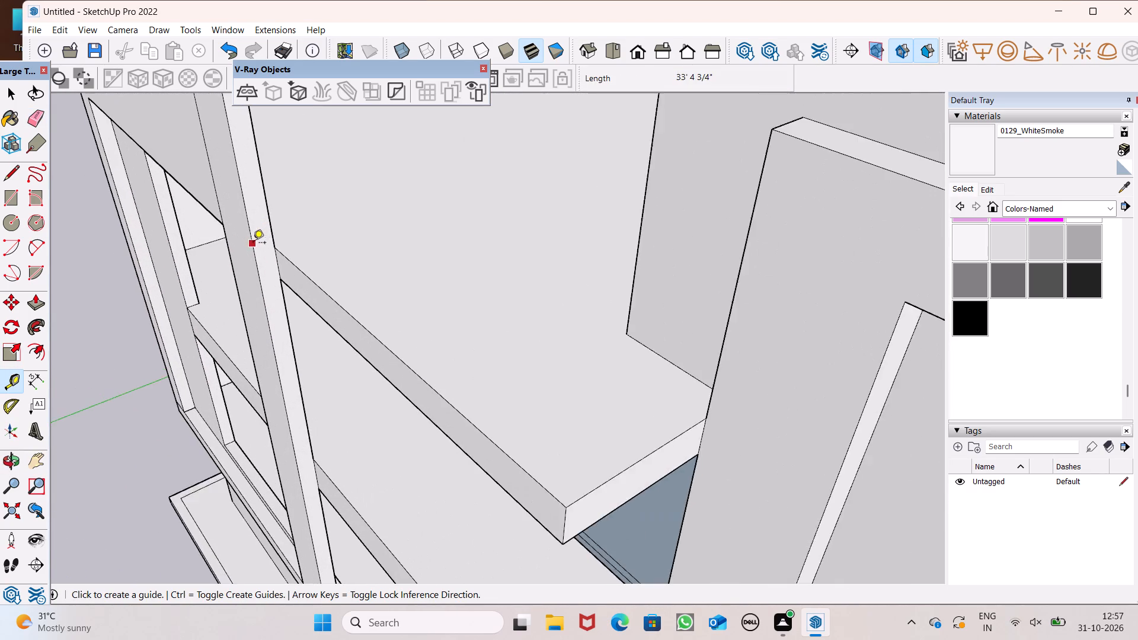
Pull the rear face of the front pillar above the roof slab back about 9 1/16" to match the facade wall's thickness.
{"action": "scroll", "coordinate": [268, 279], "scroll_direction": "down", "scroll_amount": 4}
{"action": "middle_click_drag", "start_coordinate": [272, 350], "coordinate": [431, 348]}
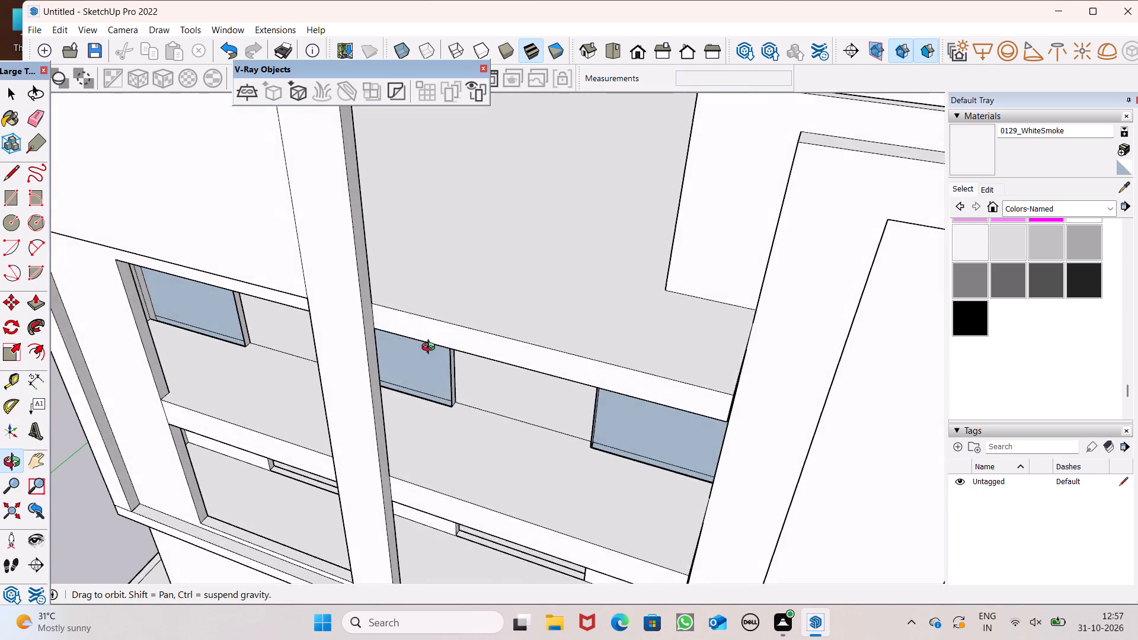
{"action": "middle_click_drag", "start_coordinate": [431, 348], "coordinate": [469, 325]}
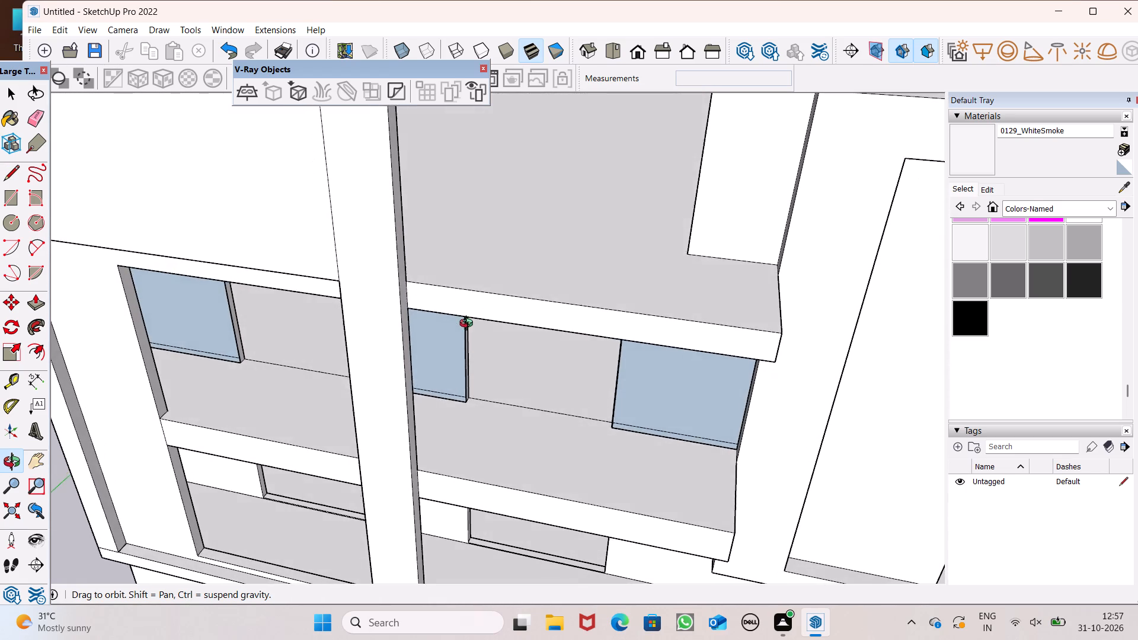
{"action": "middle_click_drag", "start_coordinate": [469, 325], "coordinate": [498, 292]}
{"action": "scroll", "coordinate": [491, 296], "scroll_direction": "up", "scroll_amount": 1}
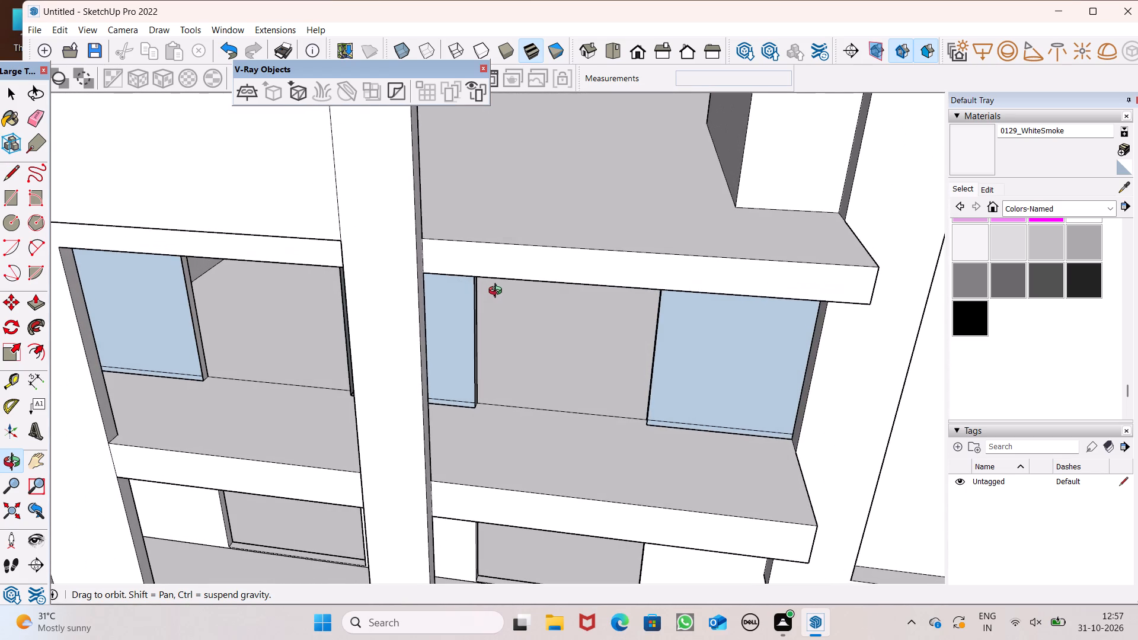
{"action": "middle_click_drag", "start_coordinate": [498, 292], "coordinate": [212, 497]}
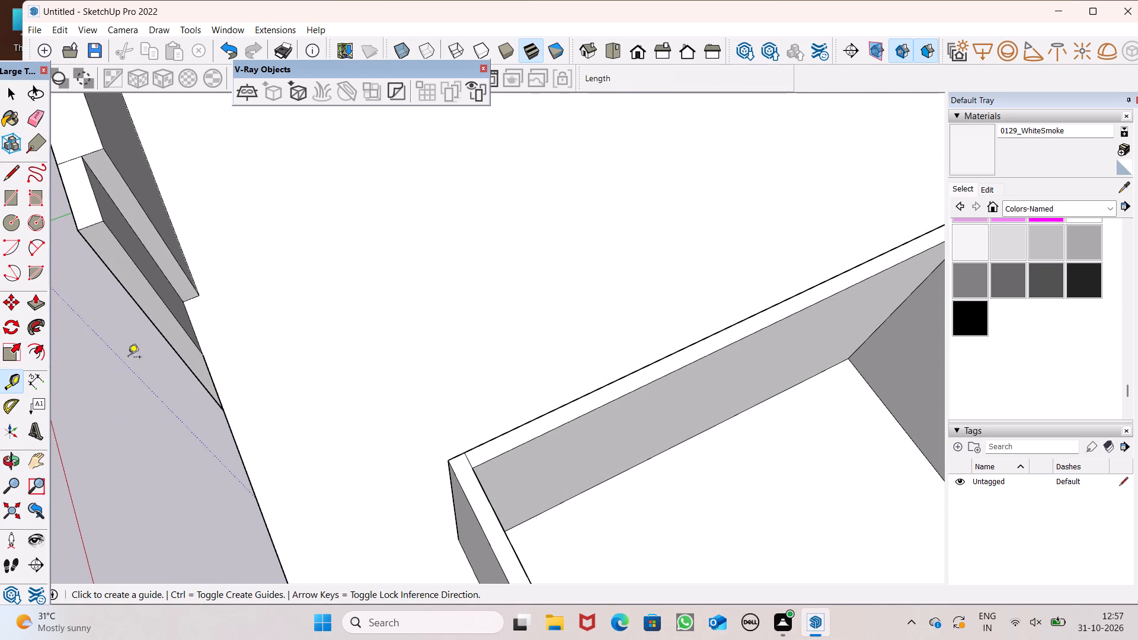
{"action": "left_click_drag", "start_coordinate": [44, 305], "coordinate": [52, 303]}
{"action": "scroll", "coordinate": [143, 298], "scroll_direction": "up", "scroll_amount": 6}
{"action": "left_click", "coordinate": [34, 305]}
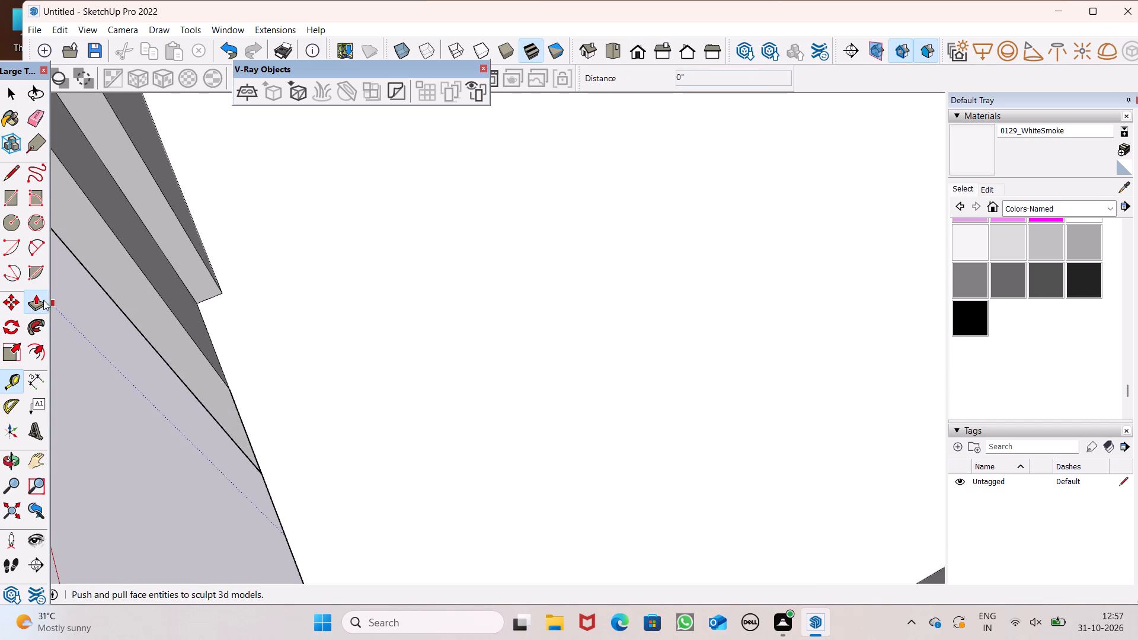
{"action": "scroll", "coordinate": [131, 211], "scroll_direction": "up", "scroll_amount": 5}
{"action": "left_click_drag", "start_coordinate": [123, 261], "coordinate": [193, 195]}
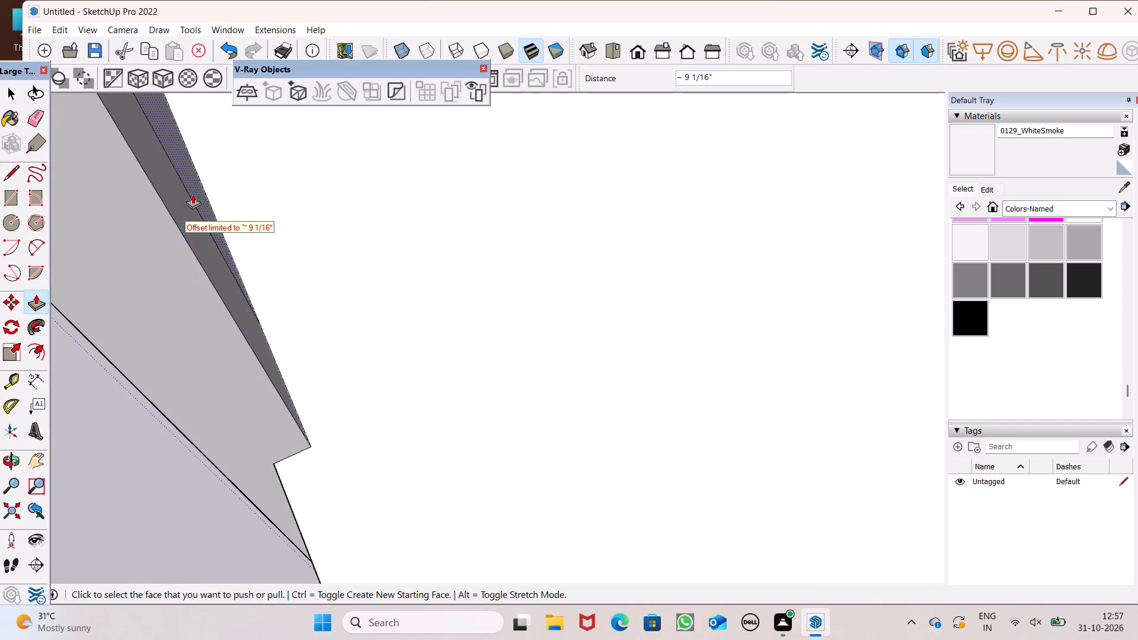
Draw a line about 1' 6 15/16" long across the front facade wall's top from its inner corner beside the side wall.
{"action": "scroll", "coordinate": [245, 300], "scroll_direction": "down", "scroll_amount": 12}
{"action": "middle_click_drag", "start_coordinate": [248, 335], "coordinate": [527, 199]}
{"action": "scroll", "coordinate": [525, 210], "scroll_direction": "up", "scroll_amount": 1}
{"action": "scroll", "coordinate": [449, 201], "scroll_direction": "down", "scroll_amount": 6}
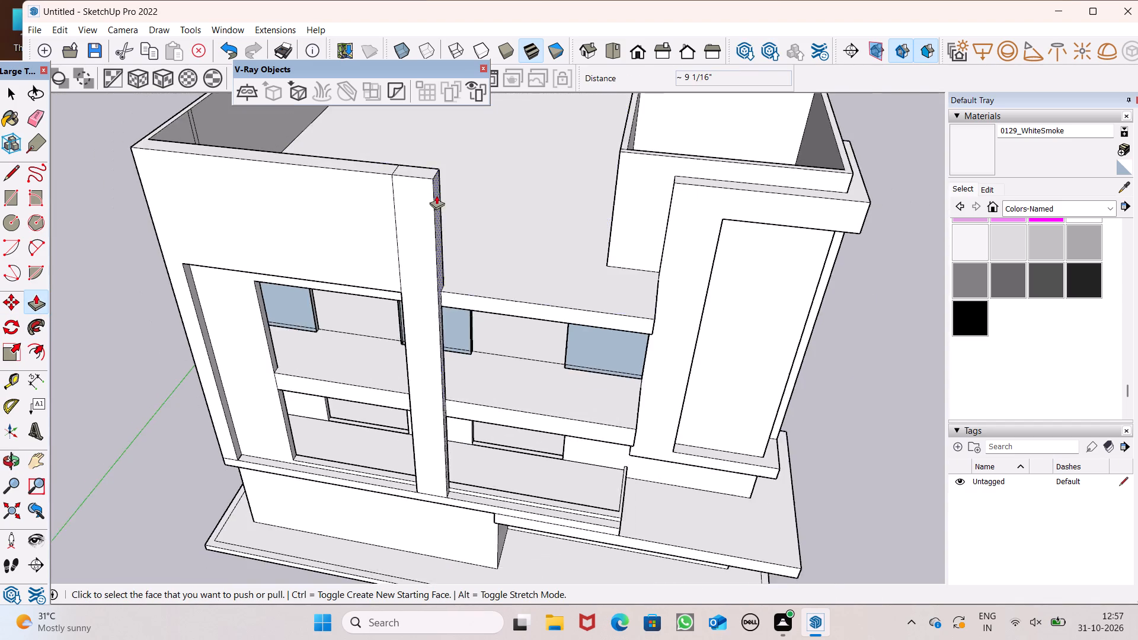
{"action": "scroll", "coordinate": [434, 191], "scroll_direction": "down", "scroll_amount": 5}
{"action": "middle_click_drag", "start_coordinate": [370, 216], "coordinate": [517, 197]}
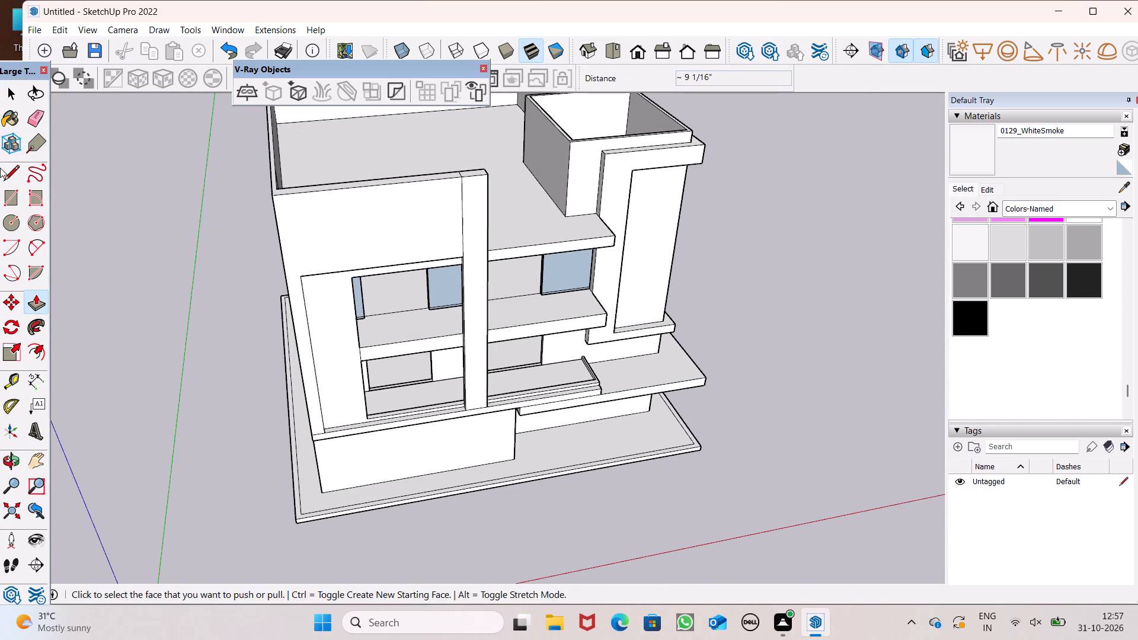
{"action": "left_click", "coordinate": [2, 176]}
{"action": "scroll", "coordinate": [308, 192], "scroll_direction": "up", "scroll_amount": 6}
{"action": "scroll", "coordinate": [246, 182], "scroll_direction": "up", "scroll_amount": 7}
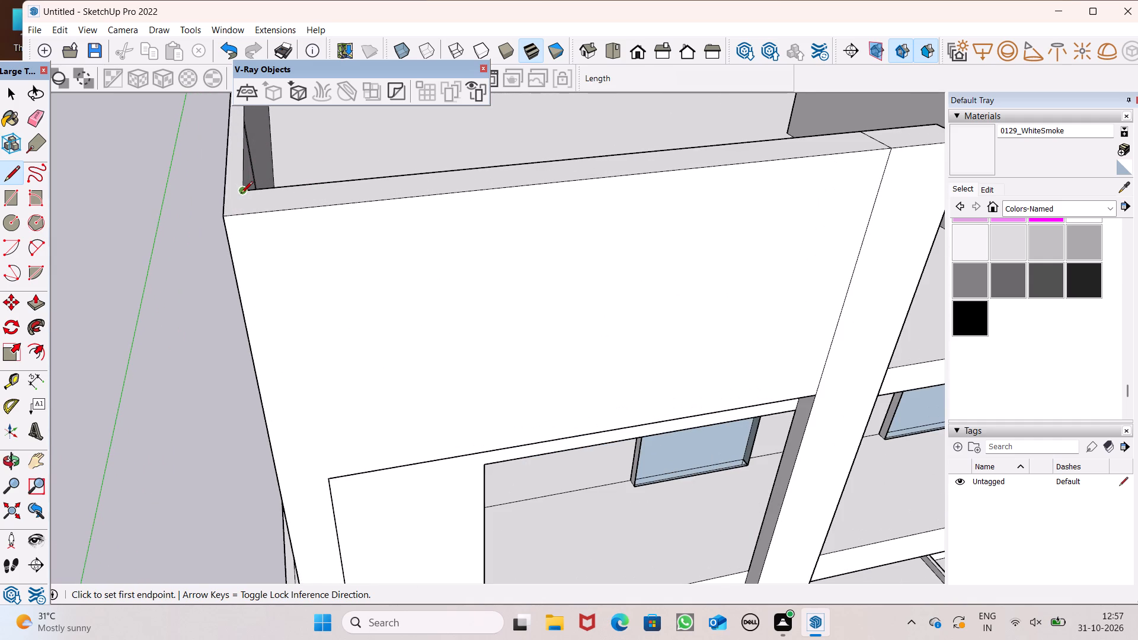
{"action": "left_click", "coordinate": [241, 194]}
{"action": "left_click", "coordinate": [247, 216]}
{"action": "scroll", "coordinate": [264, 223], "scroll_direction": "down", "scroll_amount": 3}
{"action": "middle_click_drag", "start_coordinate": [256, 270], "coordinate": [254, 270]}
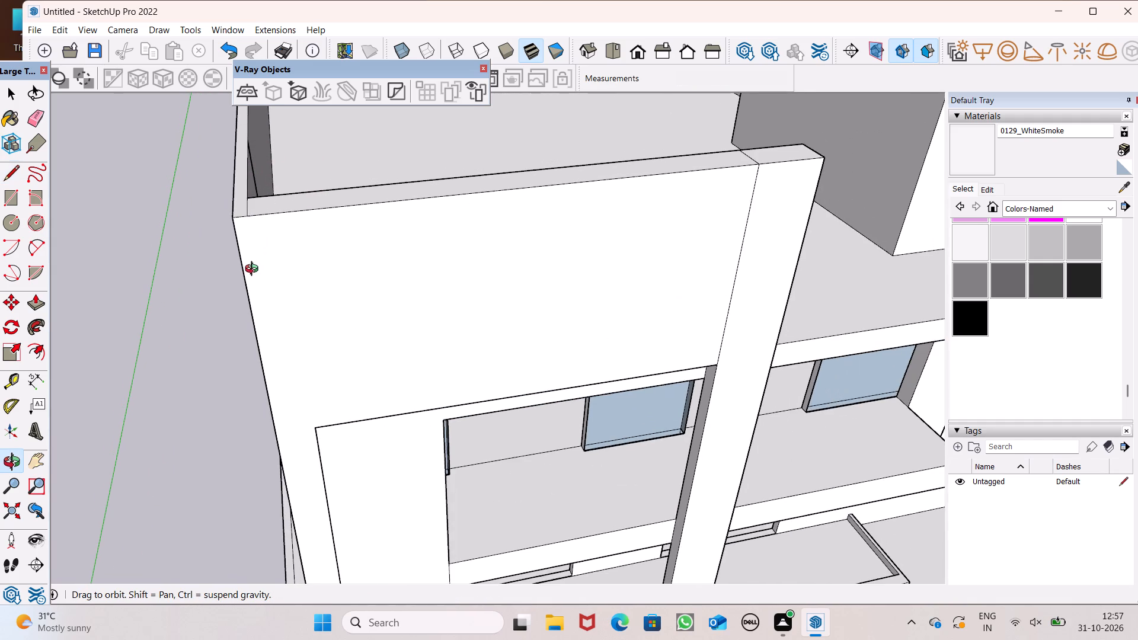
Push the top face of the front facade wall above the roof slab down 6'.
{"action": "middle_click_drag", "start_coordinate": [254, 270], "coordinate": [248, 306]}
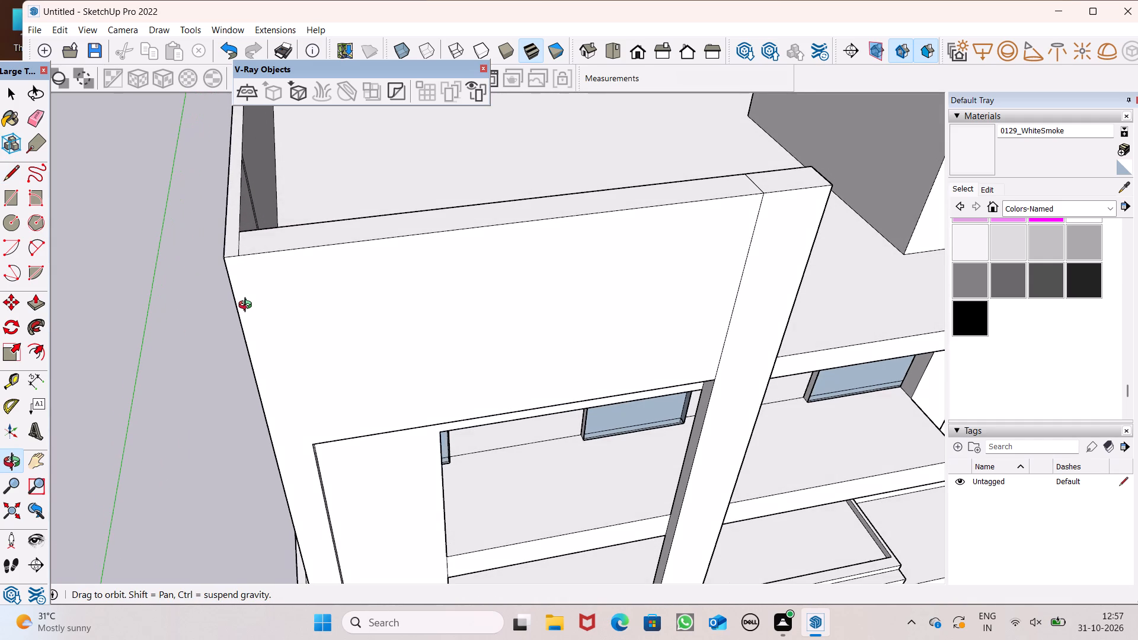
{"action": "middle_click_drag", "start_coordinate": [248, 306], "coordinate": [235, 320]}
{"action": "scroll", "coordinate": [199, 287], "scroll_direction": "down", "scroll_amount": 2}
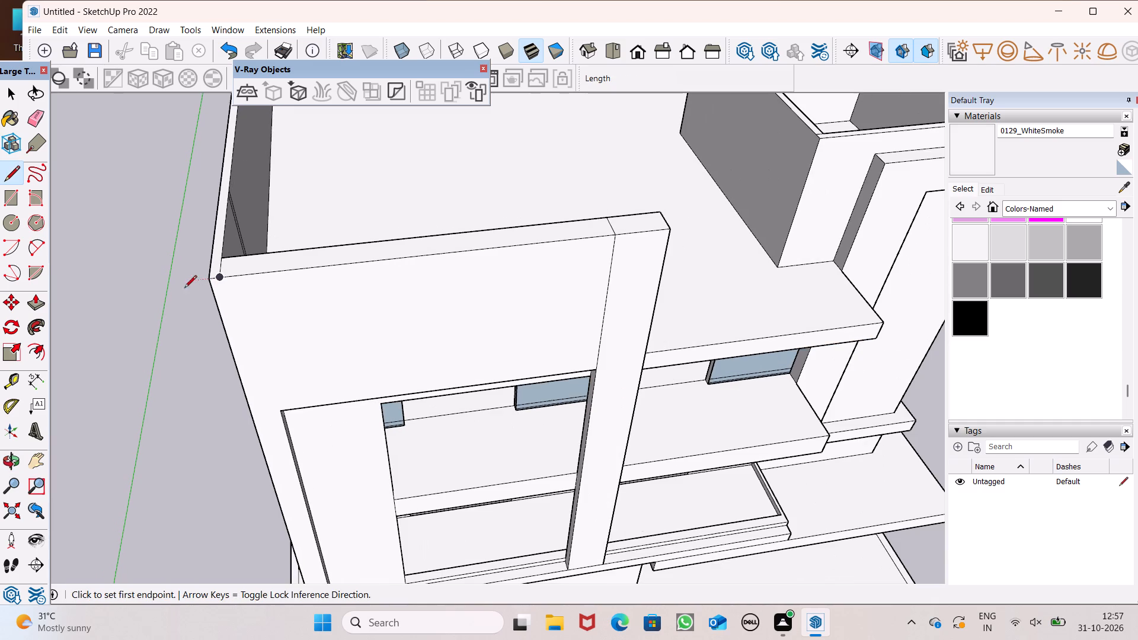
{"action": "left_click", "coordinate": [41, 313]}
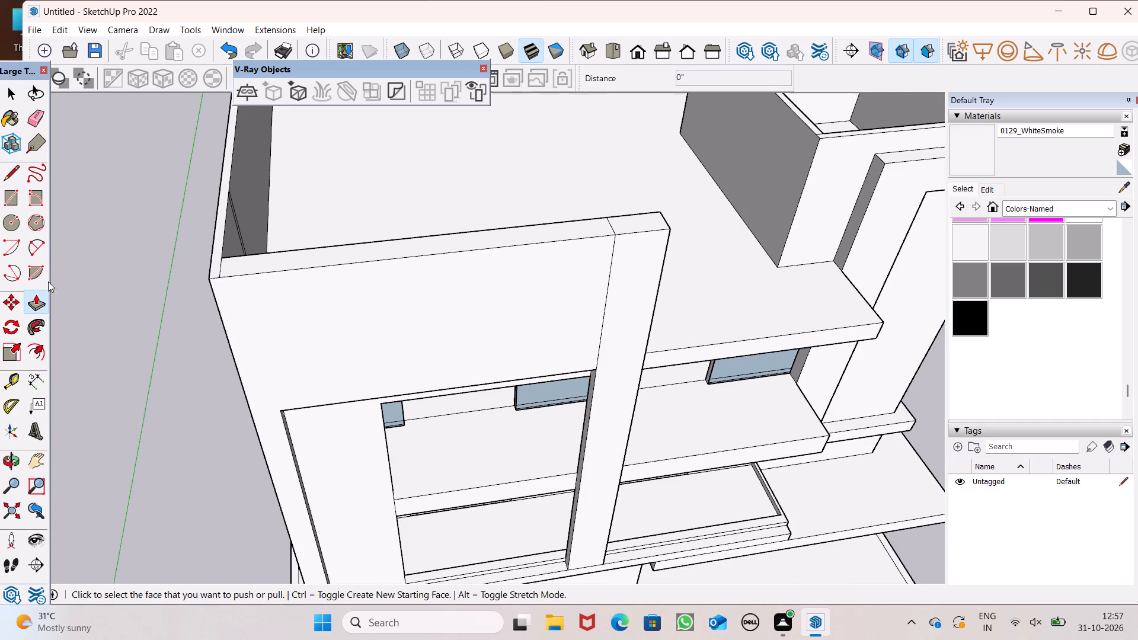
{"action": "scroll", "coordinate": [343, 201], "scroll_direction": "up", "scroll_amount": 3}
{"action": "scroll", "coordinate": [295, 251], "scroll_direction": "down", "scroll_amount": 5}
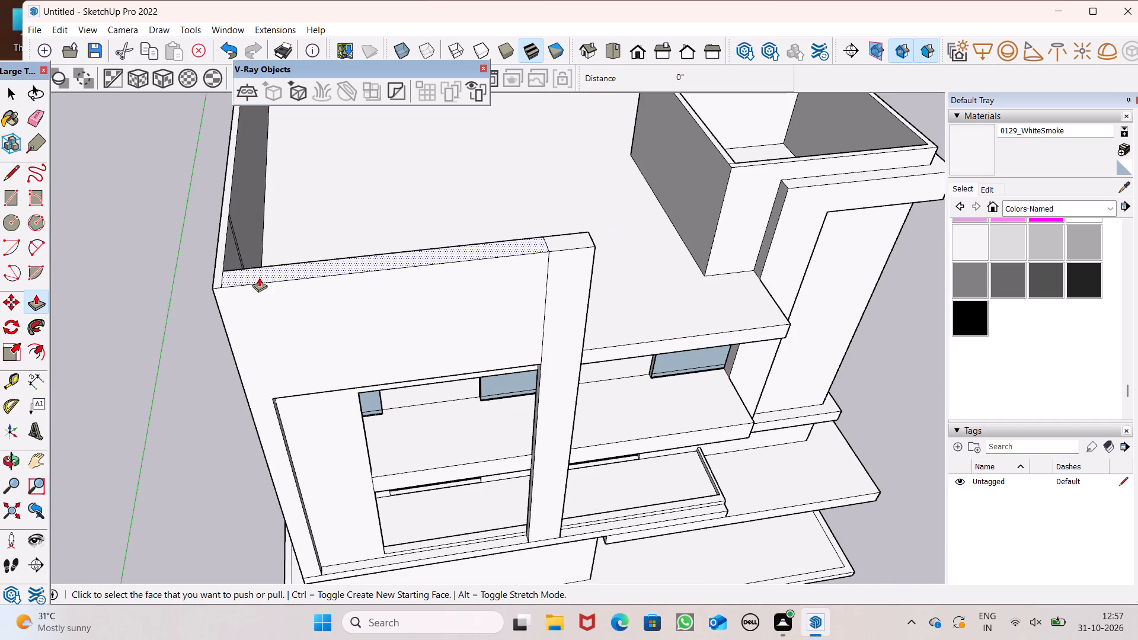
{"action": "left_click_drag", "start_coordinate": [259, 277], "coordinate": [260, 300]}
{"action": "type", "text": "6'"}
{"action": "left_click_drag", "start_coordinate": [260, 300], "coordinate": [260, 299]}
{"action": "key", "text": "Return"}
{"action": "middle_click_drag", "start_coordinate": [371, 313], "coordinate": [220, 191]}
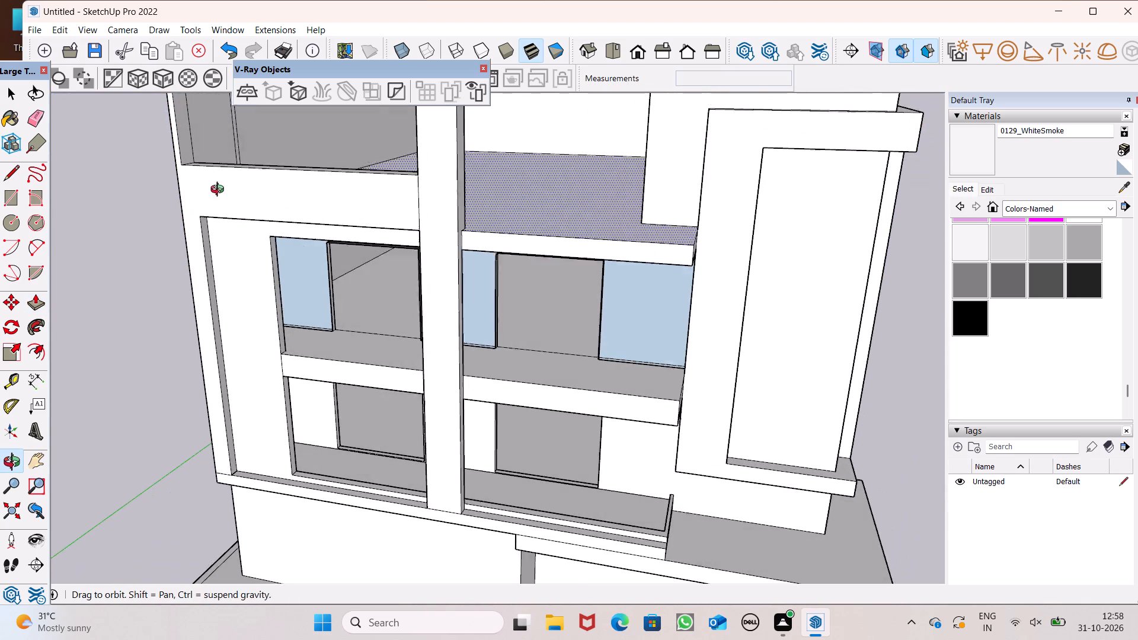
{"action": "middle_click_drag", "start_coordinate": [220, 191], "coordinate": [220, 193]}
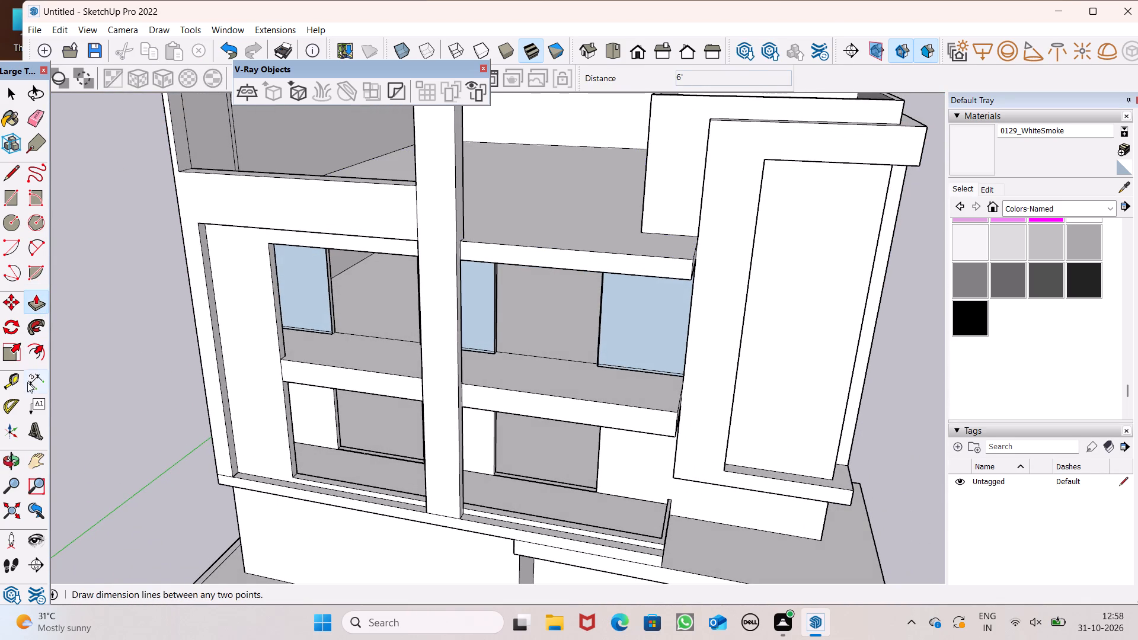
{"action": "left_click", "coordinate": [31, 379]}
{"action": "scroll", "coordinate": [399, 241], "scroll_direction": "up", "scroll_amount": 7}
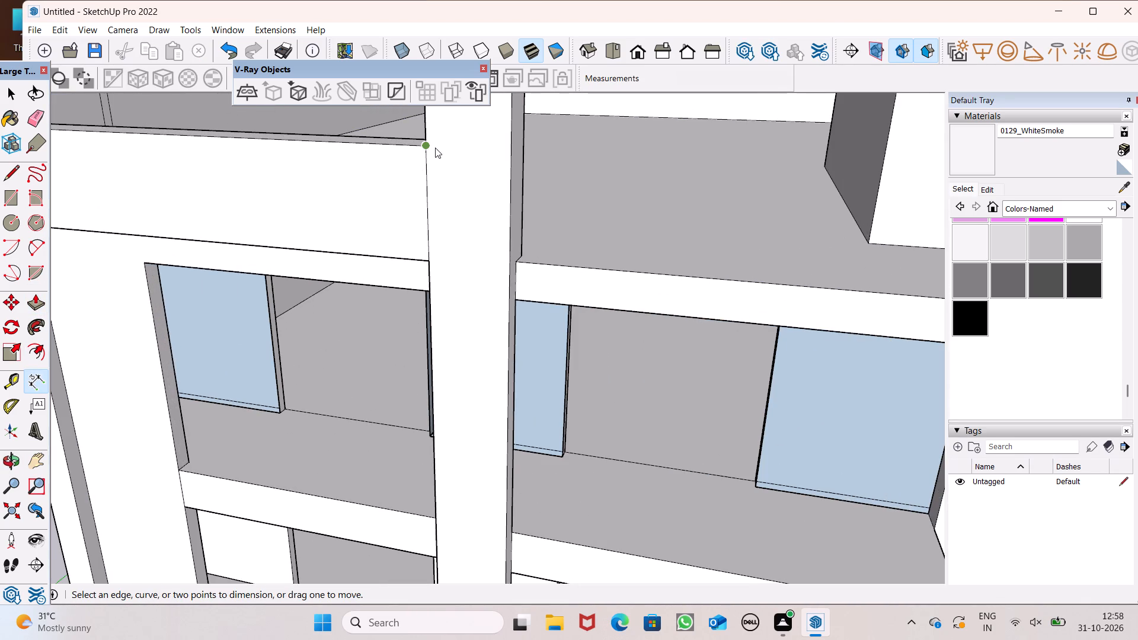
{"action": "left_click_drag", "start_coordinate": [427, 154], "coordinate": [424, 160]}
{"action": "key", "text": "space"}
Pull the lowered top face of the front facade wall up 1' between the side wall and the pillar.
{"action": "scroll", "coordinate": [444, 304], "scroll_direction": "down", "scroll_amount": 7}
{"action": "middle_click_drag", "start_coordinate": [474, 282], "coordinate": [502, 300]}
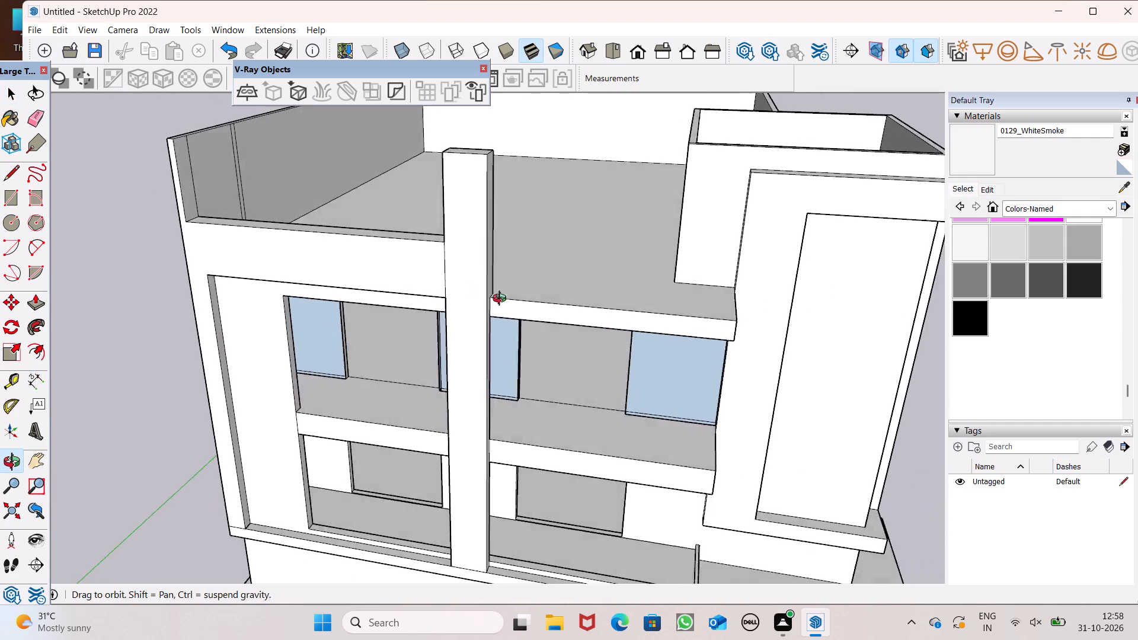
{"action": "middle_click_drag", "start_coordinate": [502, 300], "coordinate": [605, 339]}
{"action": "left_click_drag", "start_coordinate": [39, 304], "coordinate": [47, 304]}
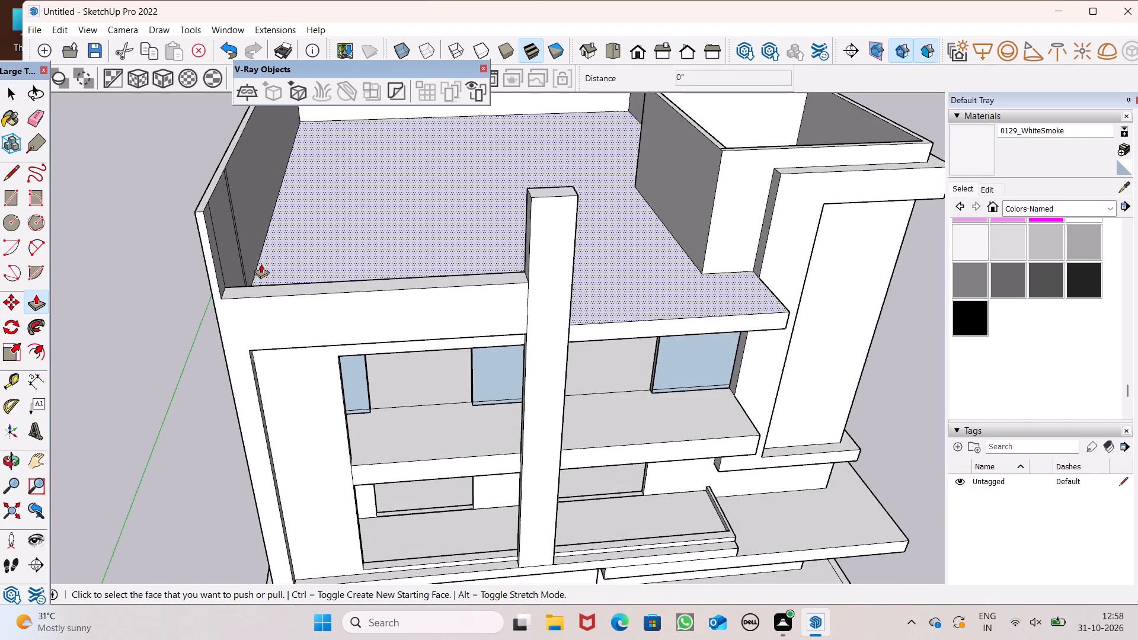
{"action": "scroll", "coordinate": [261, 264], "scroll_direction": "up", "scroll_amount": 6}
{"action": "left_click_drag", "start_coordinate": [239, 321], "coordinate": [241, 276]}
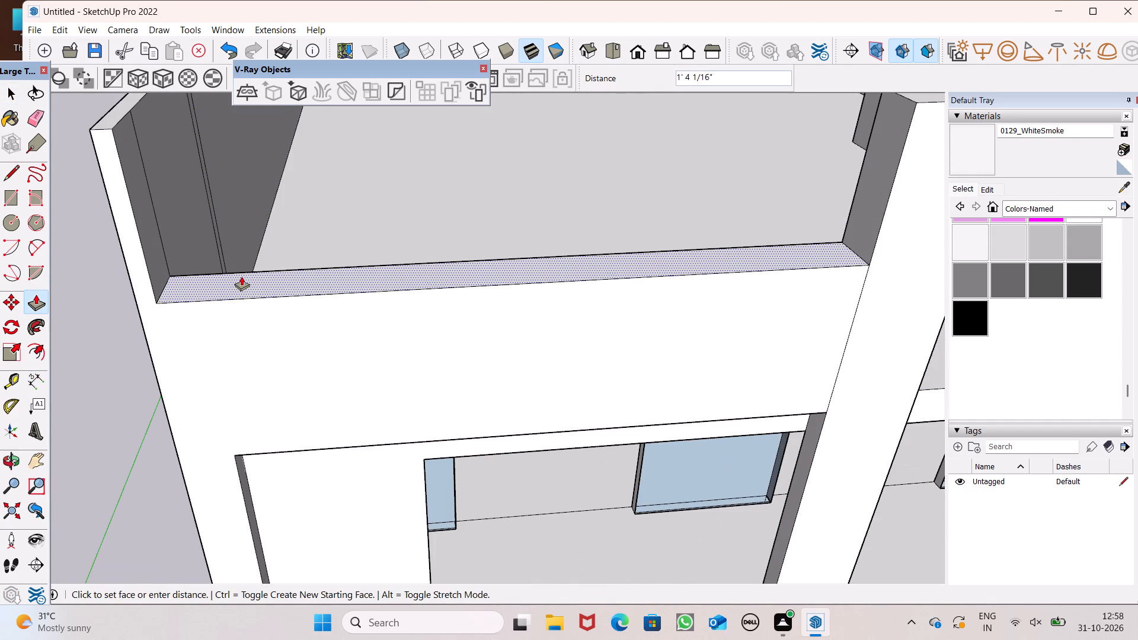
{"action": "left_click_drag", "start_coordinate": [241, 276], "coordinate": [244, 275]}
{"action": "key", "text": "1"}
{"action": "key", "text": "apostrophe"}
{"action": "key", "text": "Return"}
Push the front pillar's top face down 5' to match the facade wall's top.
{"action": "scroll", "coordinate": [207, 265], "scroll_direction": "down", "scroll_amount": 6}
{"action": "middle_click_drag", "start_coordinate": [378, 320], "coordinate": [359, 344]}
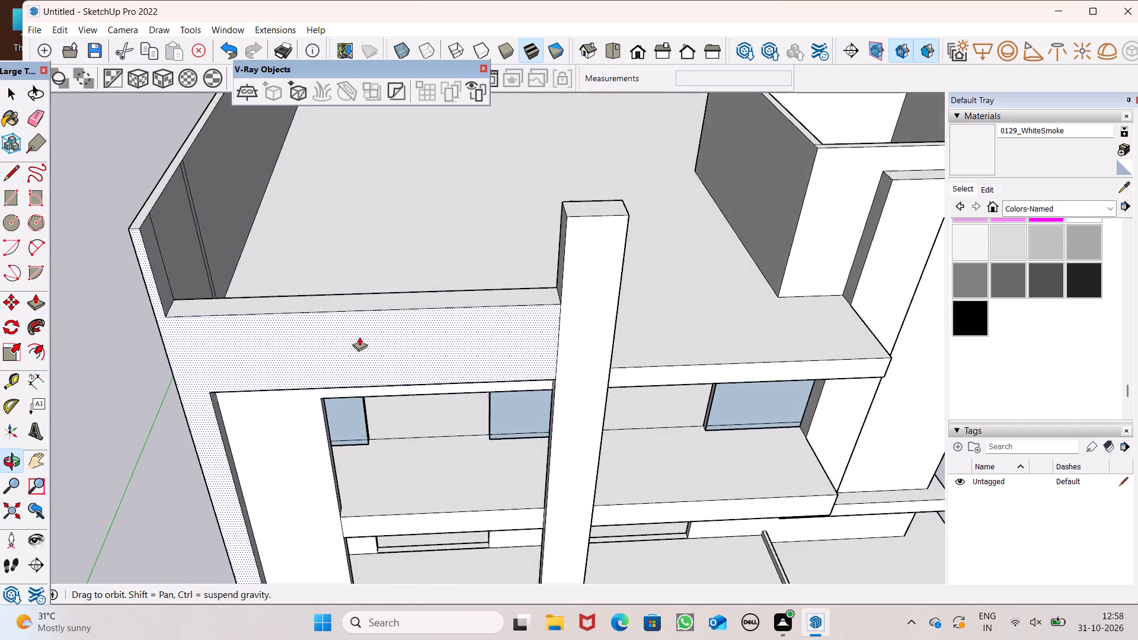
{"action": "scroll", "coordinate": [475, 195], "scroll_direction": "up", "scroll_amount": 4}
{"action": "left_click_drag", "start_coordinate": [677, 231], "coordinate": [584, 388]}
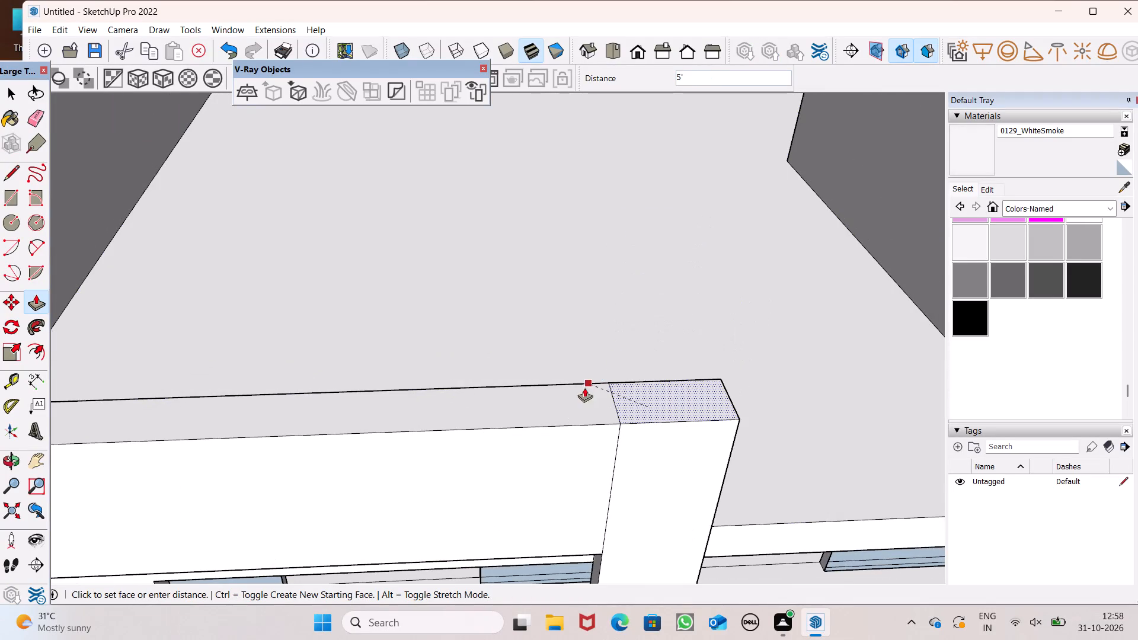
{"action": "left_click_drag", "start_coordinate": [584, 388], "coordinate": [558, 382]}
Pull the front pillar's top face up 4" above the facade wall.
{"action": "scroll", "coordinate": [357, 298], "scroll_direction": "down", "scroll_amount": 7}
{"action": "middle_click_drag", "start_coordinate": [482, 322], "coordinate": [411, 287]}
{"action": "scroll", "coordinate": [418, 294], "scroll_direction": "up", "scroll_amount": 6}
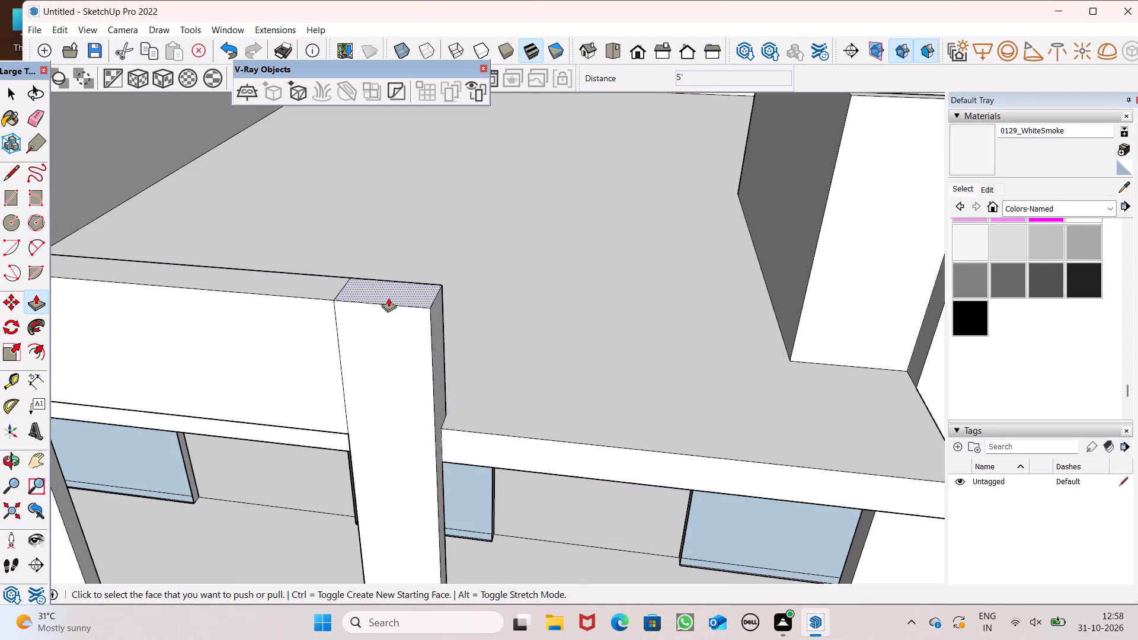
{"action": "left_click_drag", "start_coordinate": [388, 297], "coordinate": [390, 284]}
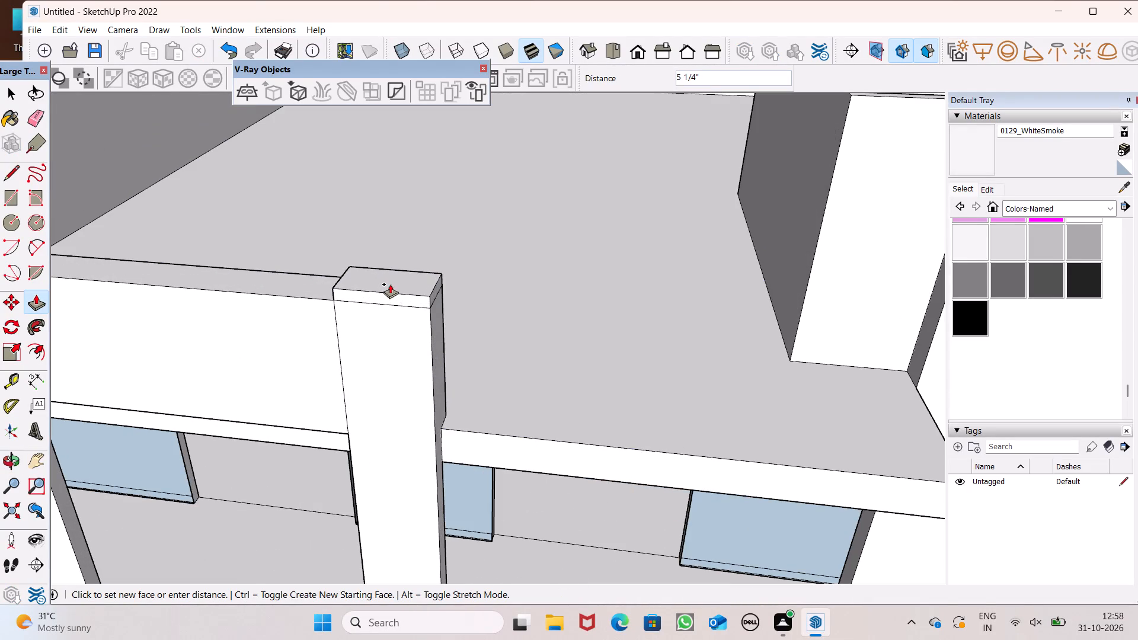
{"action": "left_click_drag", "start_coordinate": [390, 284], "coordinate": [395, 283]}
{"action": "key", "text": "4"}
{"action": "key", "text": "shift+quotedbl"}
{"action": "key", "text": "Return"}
Examine the lowered roof-level facade wall and front pillar against the whole house from several angles.
{"action": "scroll", "coordinate": [295, 217], "scroll_direction": "down", "scroll_amount": 3}
{"action": "middle_click_drag", "start_coordinate": [366, 234], "coordinate": [333, 251]}
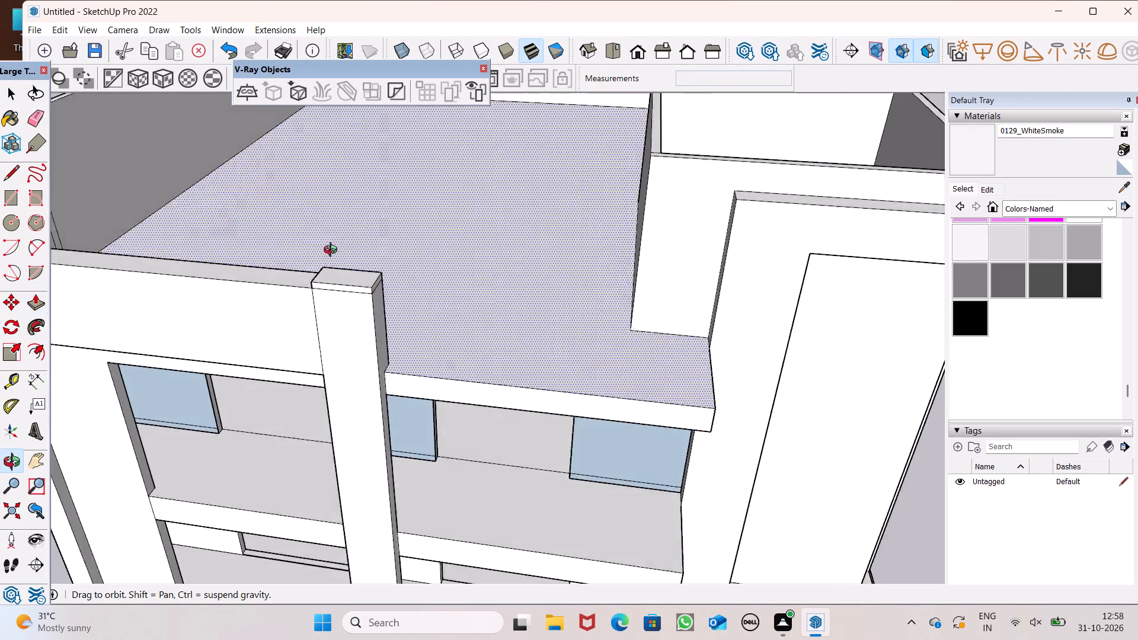
{"action": "middle_click_drag", "start_coordinate": [333, 251], "coordinate": [137, 98]}
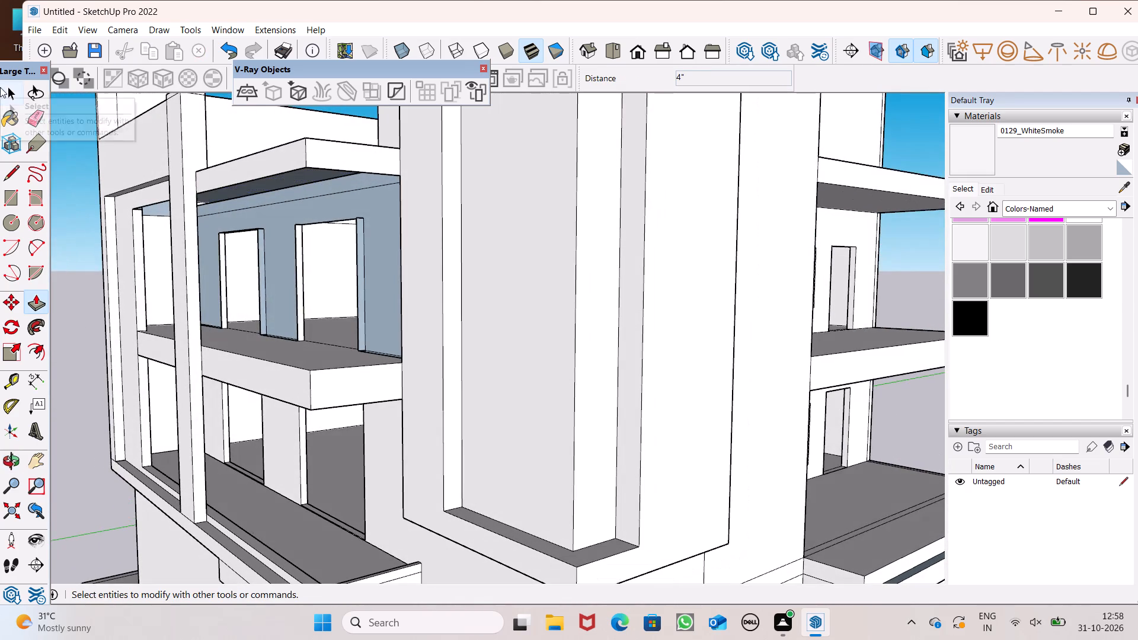
{"action": "scroll", "coordinate": [11, 173], "scroll_direction": "down", "scroll_amount": 3}
{"action": "scroll", "coordinate": [158, 270], "scroll_direction": "down", "scroll_amount": 6}
{"action": "middle_click_drag", "start_coordinate": [196, 303], "coordinate": [223, 259]}
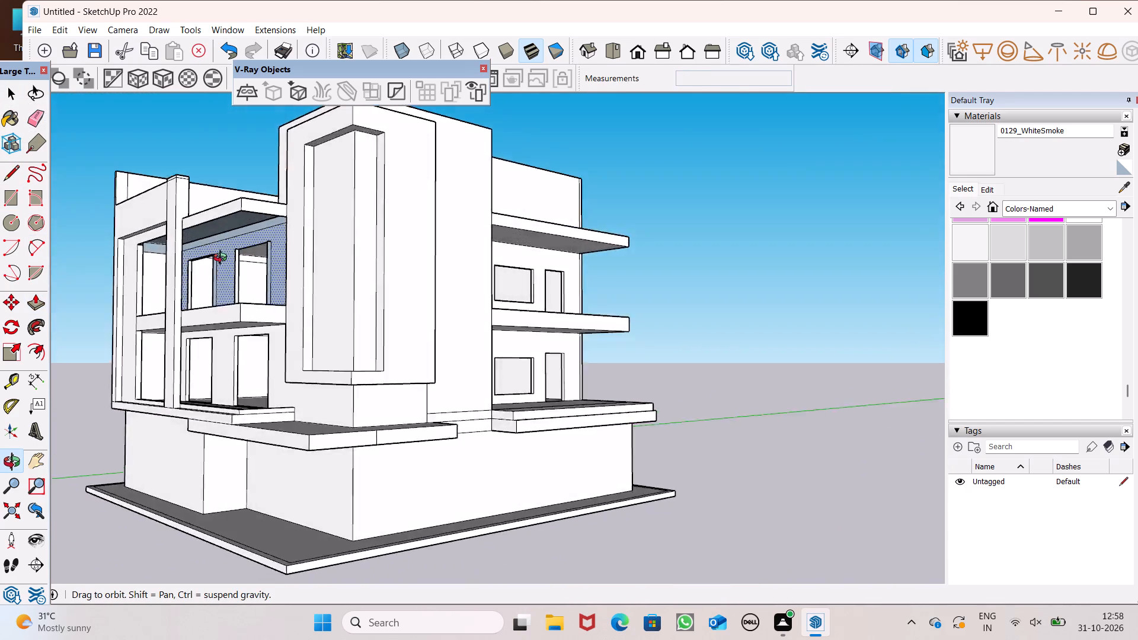
{"action": "middle_click_drag", "start_coordinate": [223, 259], "coordinate": [462, 343]}
{"action": "scroll", "coordinate": [383, 271], "scroll_direction": "down", "scroll_amount": 4}
{"action": "middle_click_drag", "start_coordinate": [392, 312], "coordinate": [404, 196]}
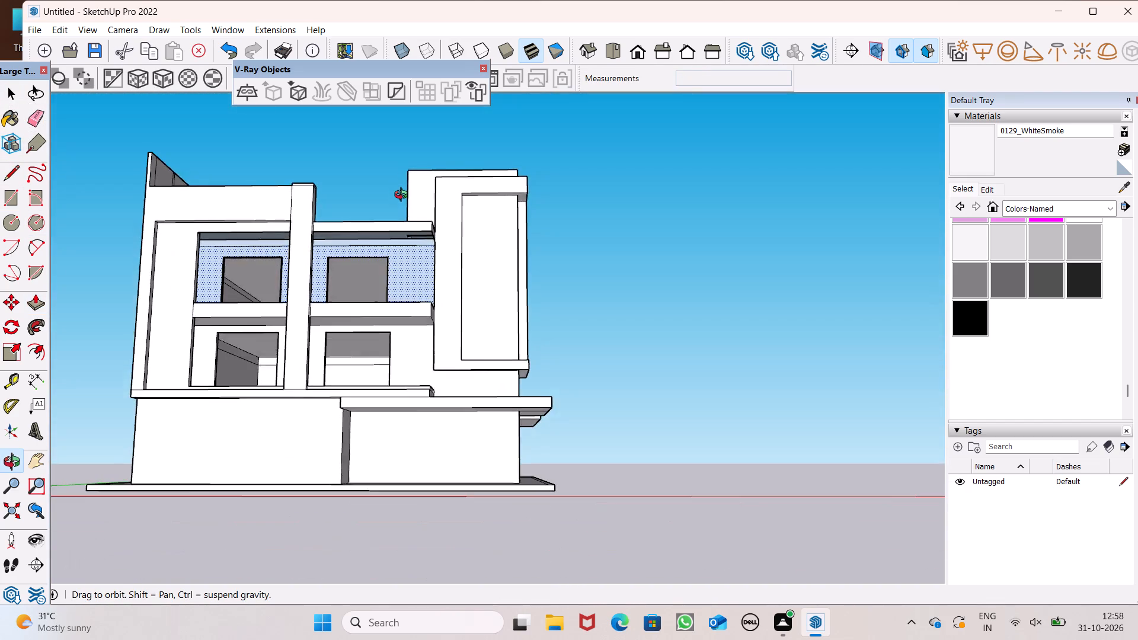
{"action": "middle_click_drag", "start_coordinate": [404, 196], "coordinate": [254, 283]}
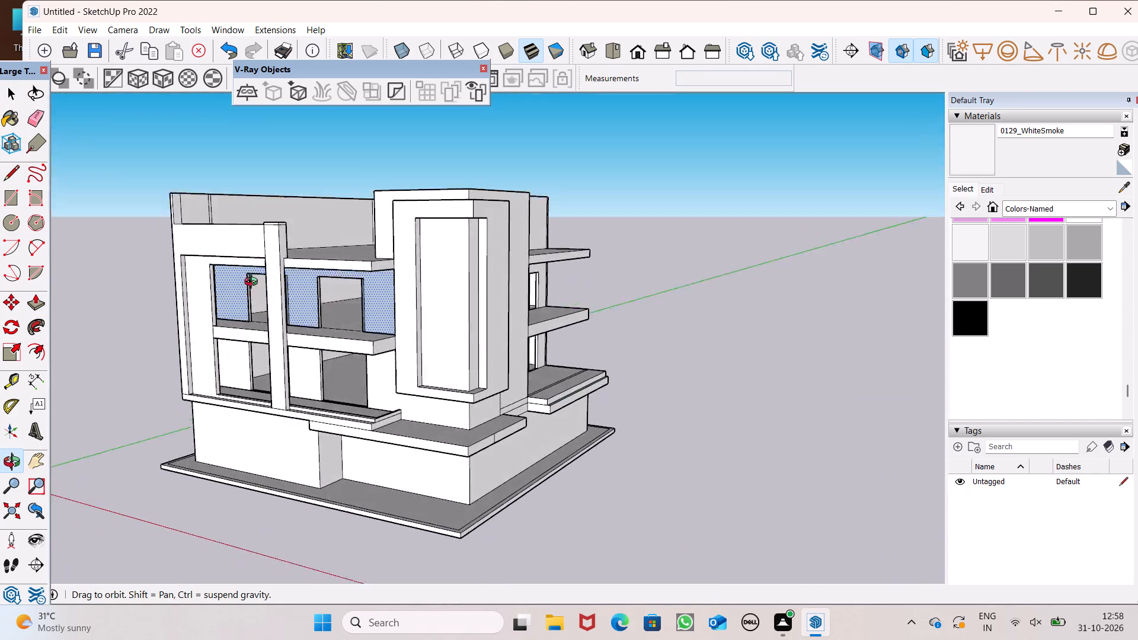
{"action": "middle_click_drag", "start_coordinate": [254, 283], "coordinate": [268, 263]}
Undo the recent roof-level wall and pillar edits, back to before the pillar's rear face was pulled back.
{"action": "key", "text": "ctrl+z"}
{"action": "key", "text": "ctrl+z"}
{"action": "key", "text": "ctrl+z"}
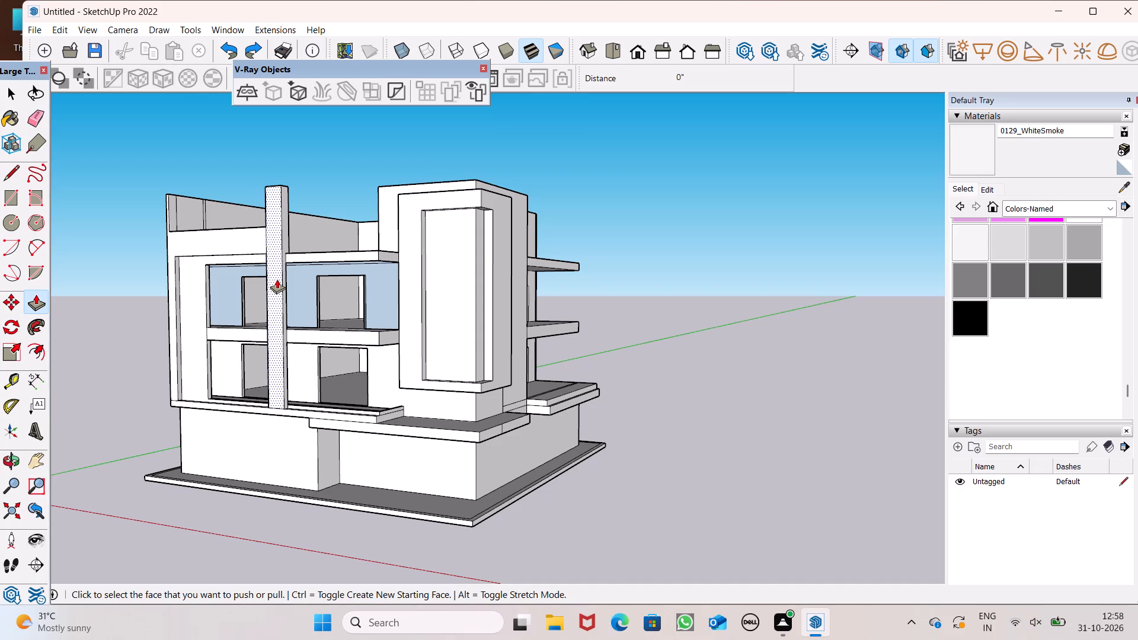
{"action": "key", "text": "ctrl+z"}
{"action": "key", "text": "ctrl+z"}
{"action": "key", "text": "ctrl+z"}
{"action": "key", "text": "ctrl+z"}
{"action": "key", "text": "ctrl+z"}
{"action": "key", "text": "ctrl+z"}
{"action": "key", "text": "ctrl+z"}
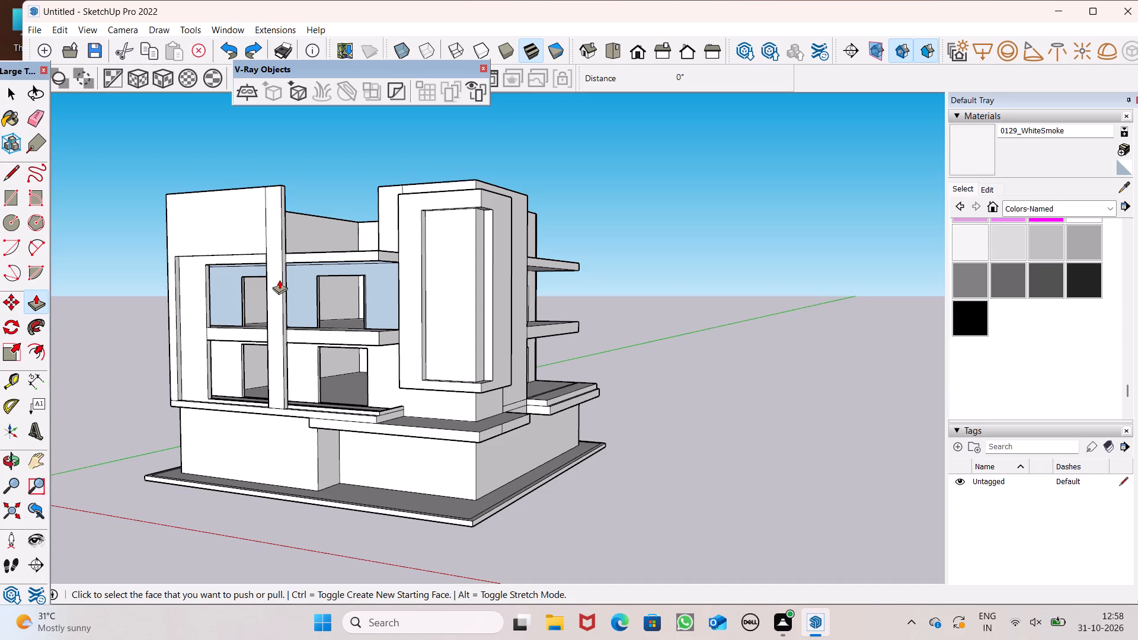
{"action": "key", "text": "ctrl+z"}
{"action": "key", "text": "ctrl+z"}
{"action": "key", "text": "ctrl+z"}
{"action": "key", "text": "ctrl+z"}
Erase the line running across the top of the roof slab behind the front pillar.
{"action": "middle_click_drag", "start_coordinate": [388, 274], "coordinate": [408, 467], "text": "ctrl"}
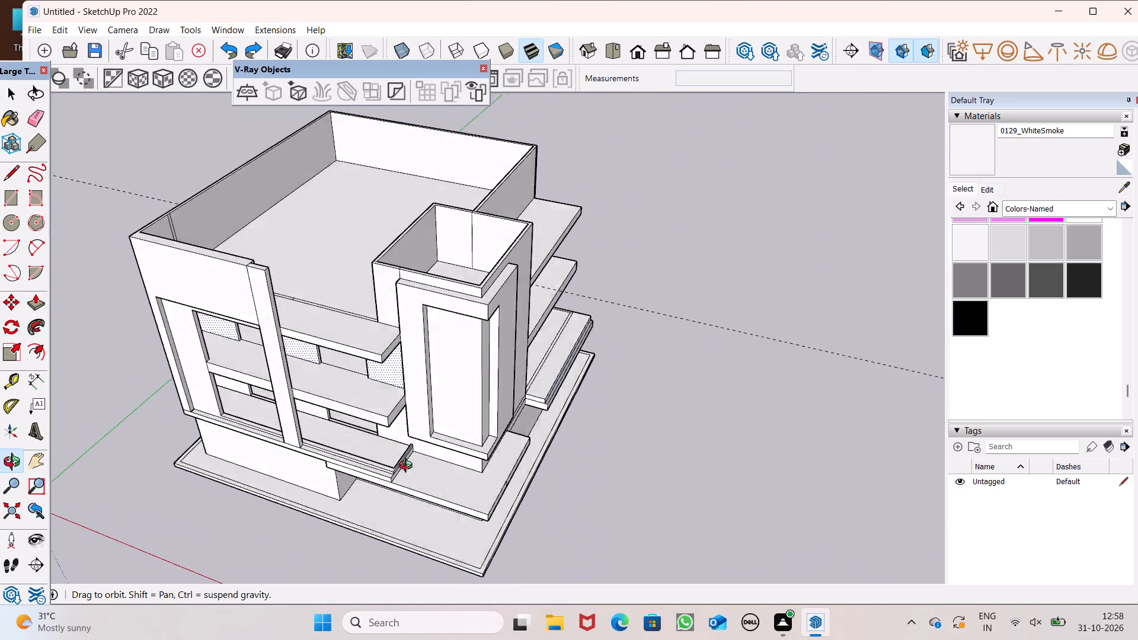
{"action": "middle_click_drag", "start_coordinate": [408, 467], "coordinate": [477, 480], "text": "ctrl"}
{"action": "scroll", "coordinate": [427, 401], "scroll_direction": "up", "scroll_amount": 7, "text": "ctrl"}
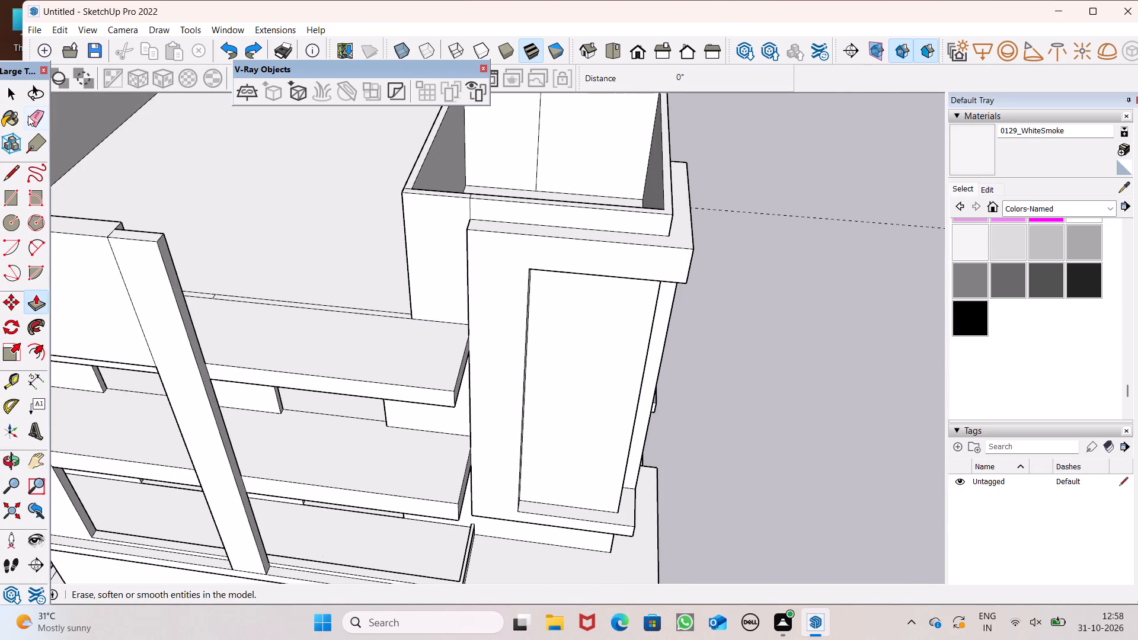
{"action": "left_click", "coordinate": [28, 114]}
{"action": "middle_click_drag", "start_coordinate": [291, 351], "coordinate": [171, 208]}
{"action": "left_click", "coordinate": [226, 197]}
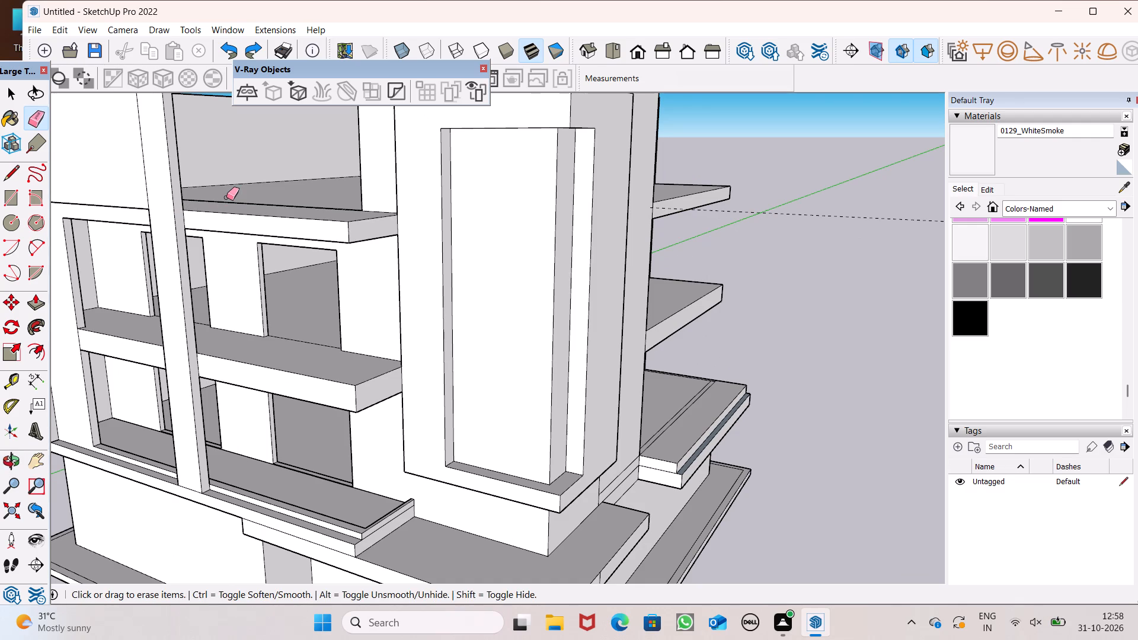
{"action": "middle_click_drag", "start_coordinate": [275, 215], "coordinate": [282, 270]}
{"action": "left_click_drag", "start_coordinate": [277, 225], "coordinate": [278, 219]}
{"action": "left_click_drag", "start_coordinate": [274, 229], "coordinate": [274, 223]}
{"action": "left_click_drag", "start_coordinate": [225, 213], "coordinate": [227, 223]}
Draw a line about 1' 6 15/16" long across the front facade wall's top from its inner corner beside the side wall.
{"action": "middle_click_drag", "start_coordinate": [267, 239], "coordinate": [348, 113]}
{"action": "scroll", "coordinate": [269, 239], "scroll_direction": "up", "scroll_amount": 1}
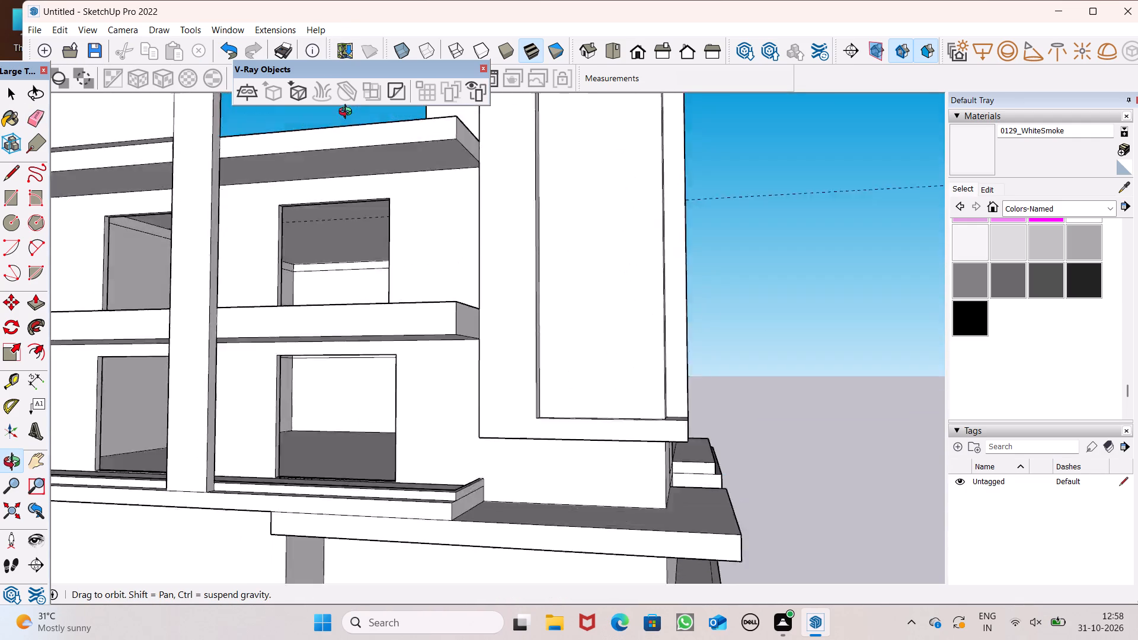
{"action": "middle_click_drag", "start_coordinate": [348, 113], "coordinate": [477, 415]}
{"action": "scroll", "coordinate": [328, 296], "scroll_direction": "down", "scroll_amount": 7}
{"action": "middle_click_drag", "start_coordinate": [388, 348], "coordinate": [344, 420]}
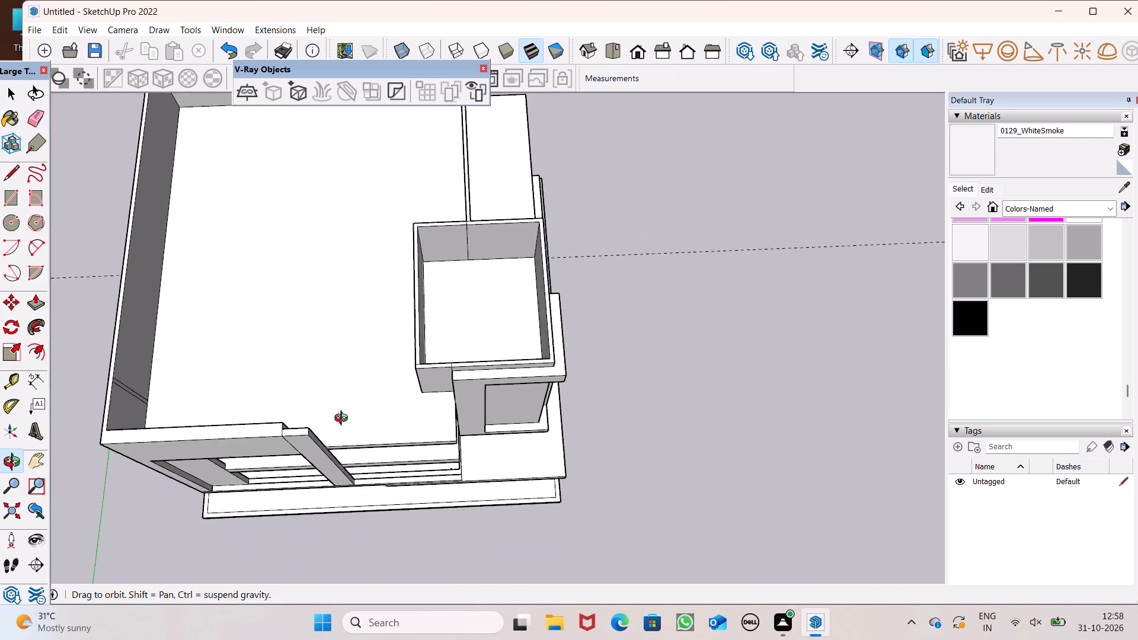
{"action": "middle_click_drag", "start_coordinate": [344, 420], "coordinate": [328, 420]}
{"action": "middle_click_drag", "start_coordinate": [280, 402], "coordinate": [410, 202]}
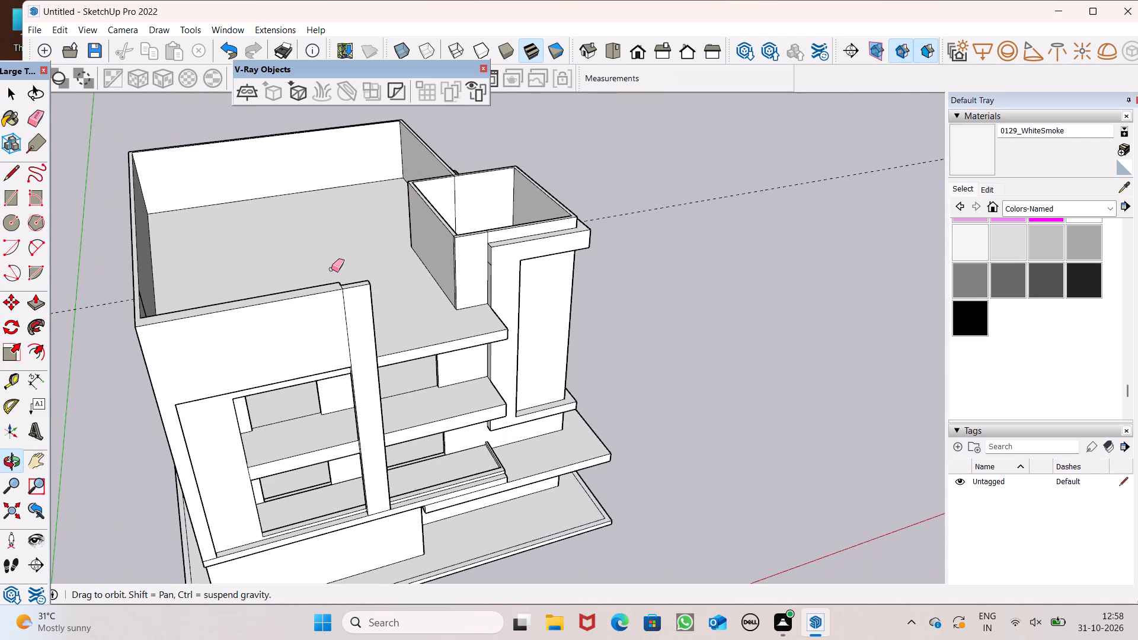
{"action": "left_click", "coordinate": [17, 177]}
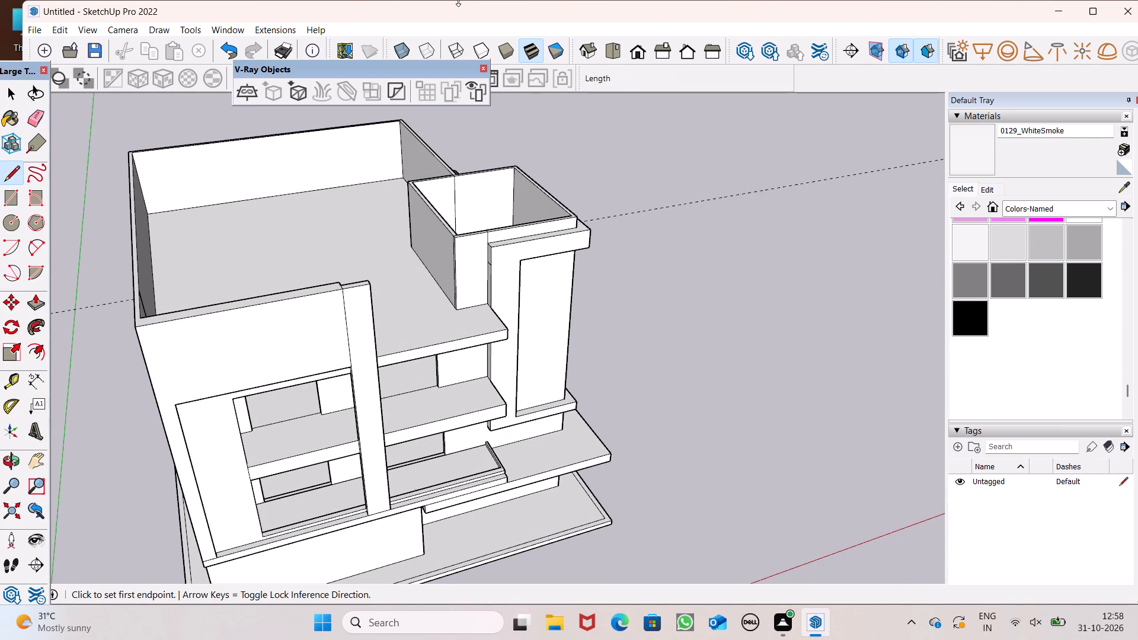
{"action": "scroll", "coordinate": [331, 214], "scroll_direction": "down", "scroll_amount": 1}
{"action": "scroll", "coordinate": [185, 323], "scroll_direction": "up", "scroll_amount": 5}
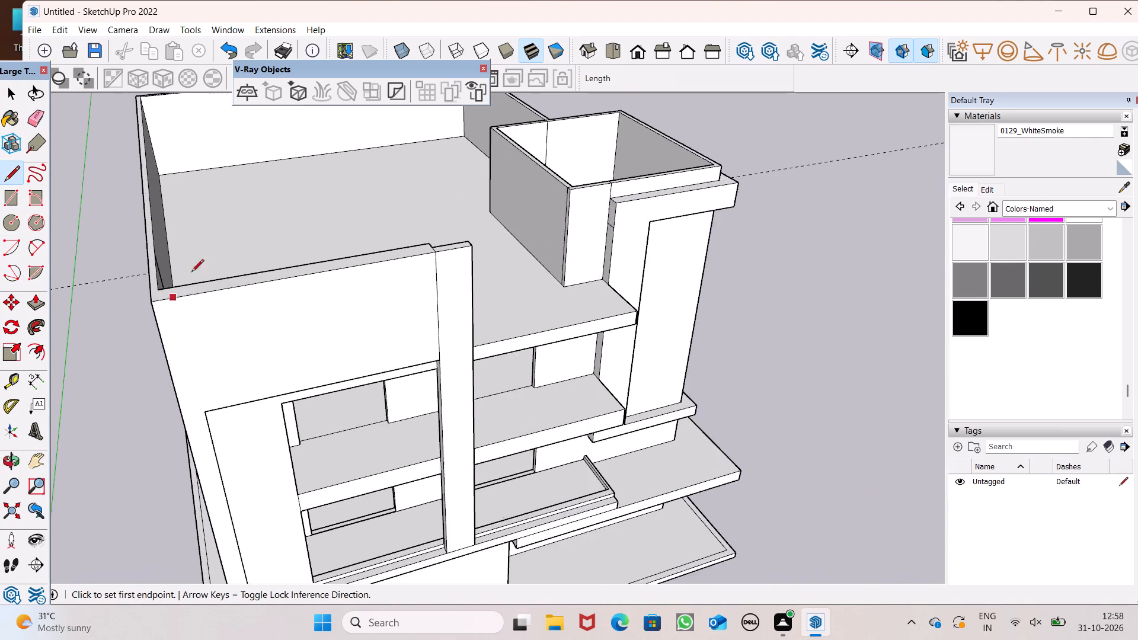
{"action": "scroll", "coordinate": [231, 249], "scroll_direction": "down", "scroll_amount": 5}
{"action": "middle_click_drag", "start_coordinate": [224, 332], "coordinate": [201, 389]}
{"action": "scroll", "coordinate": [190, 352], "scroll_direction": "up", "scroll_amount": 8}
{"action": "scroll", "coordinate": [169, 298], "scroll_direction": "up", "scroll_amount": 3}
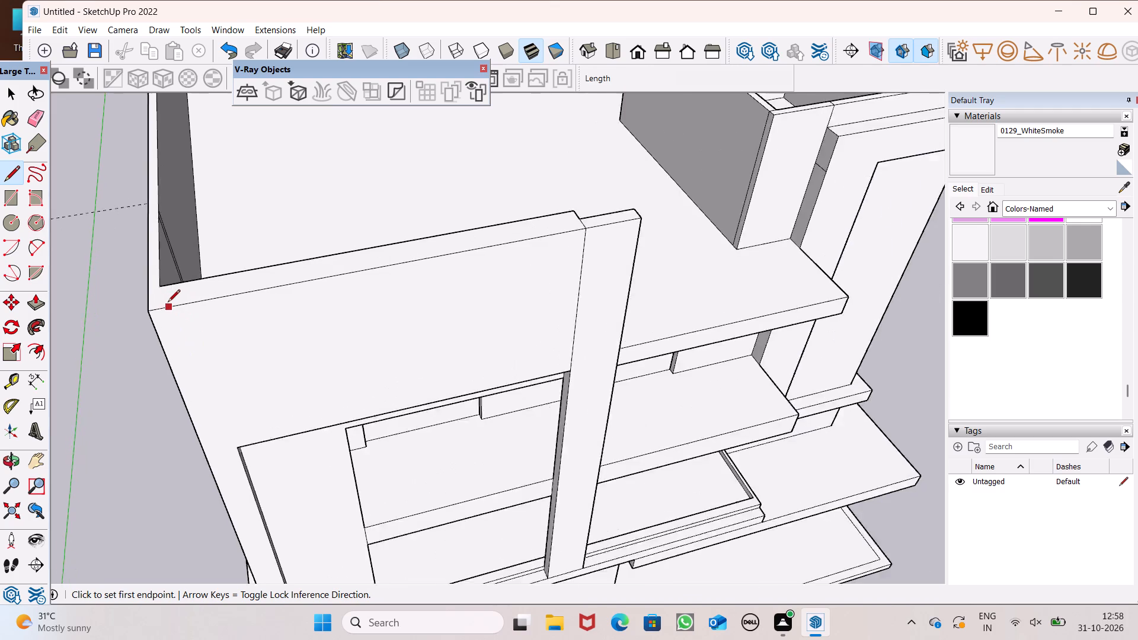
{"action": "scroll", "coordinate": [168, 303], "scroll_direction": "up", "scroll_amount": 2}
{"action": "left_click", "coordinate": [158, 281]}
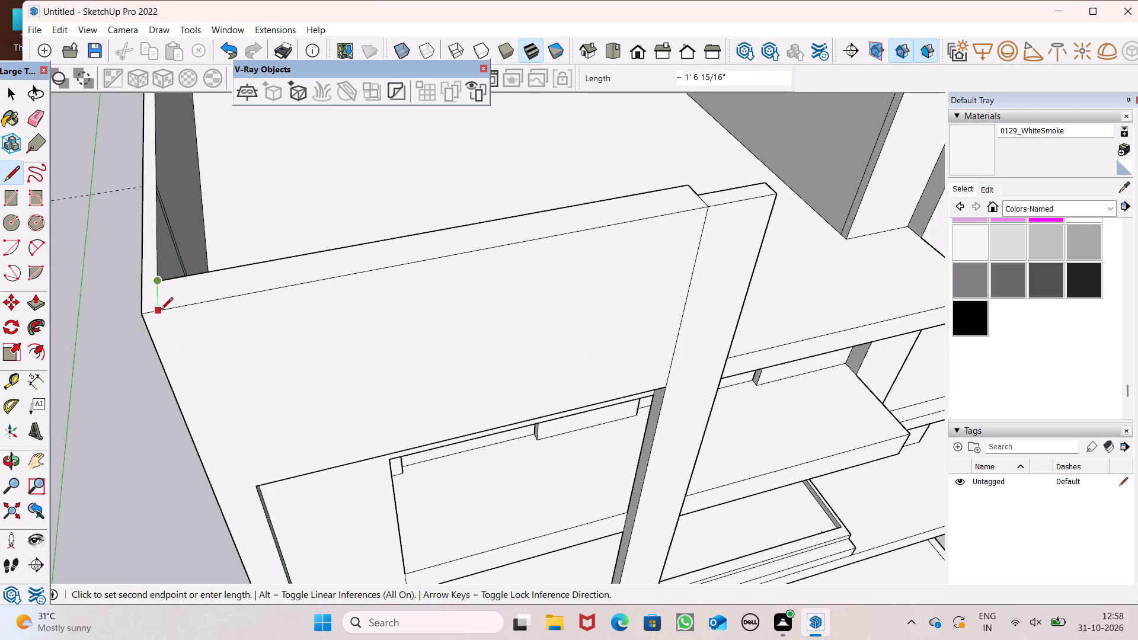
{"action": "left_click", "coordinate": [160, 311]}
{"action": "scroll", "coordinate": [151, 258], "scroll_direction": "down", "scroll_amount": 8}
{"action": "key", "text": "space"}
Push the roof-level front facade wall's top face down 6', leaving the side wall at its full height.
{"action": "scroll", "coordinate": [372, 261], "scroll_direction": "down", "scroll_amount": 4}
{"action": "middle_click_drag", "start_coordinate": [410, 280], "coordinate": [330, 327]}
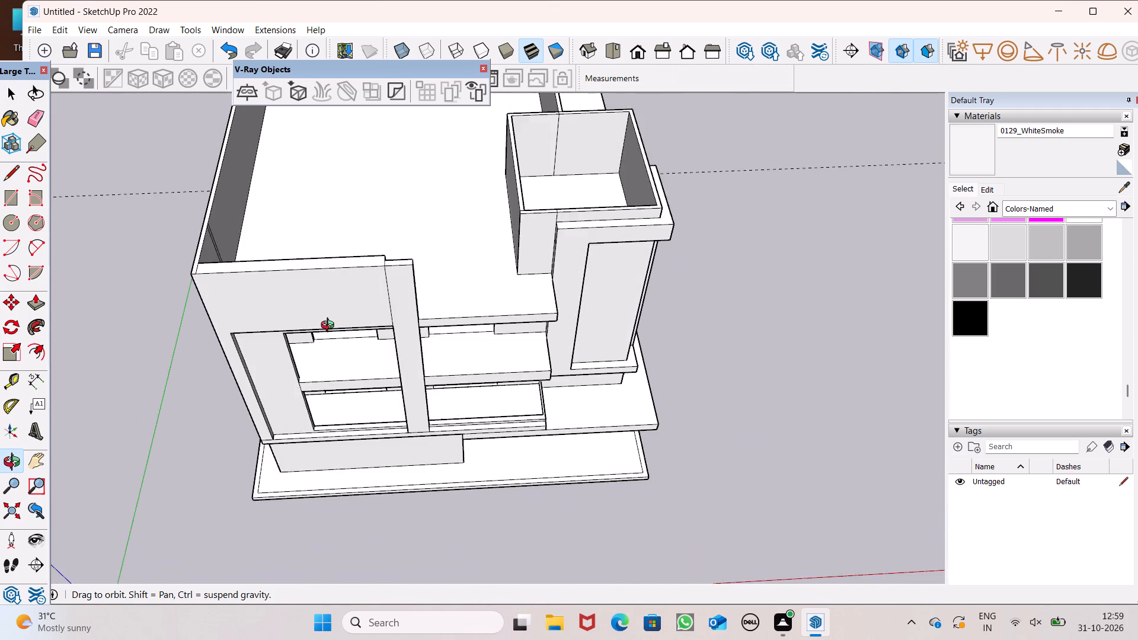
{"action": "middle_click_drag", "start_coordinate": [330, 327], "coordinate": [351, 303]}
{"action": "left_click", "coordinate": [41, 301]}
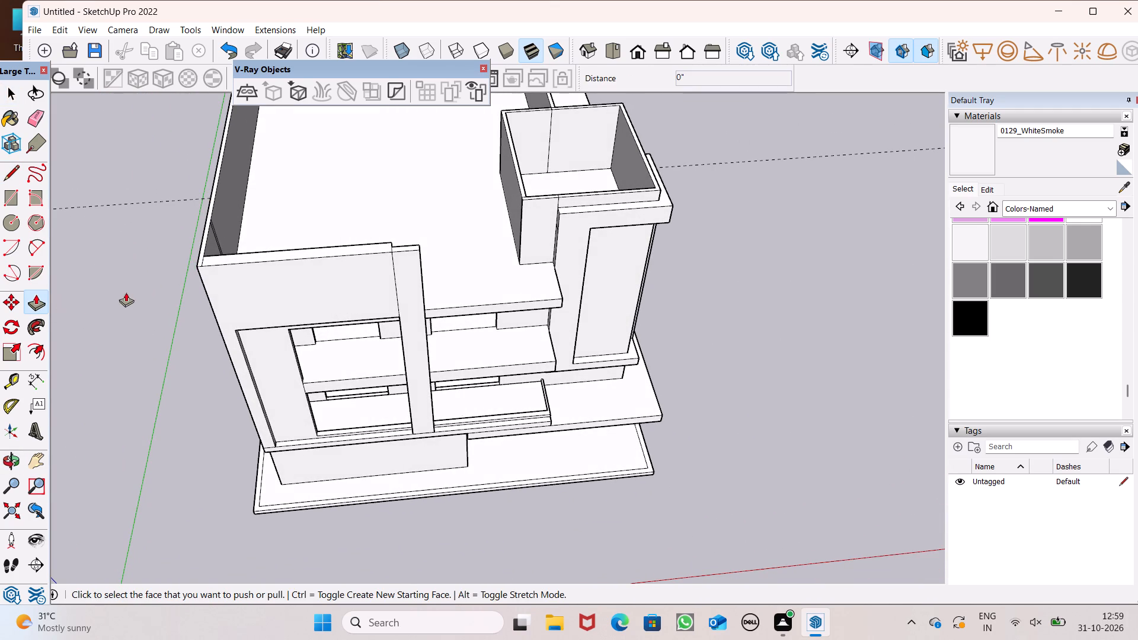
{"action": "scroll", "coordinate": [177, 268], "scroll_direction": "up", "scroll_amount": 1}
{"action": "scroll", "coordinate": [301, 274], "scroll_direction": "down", "scroll_amount": 3}
{"action": "scroll", "coordinate": [215, 272], "scroll_direction": "up", "scroll_amount": 14}
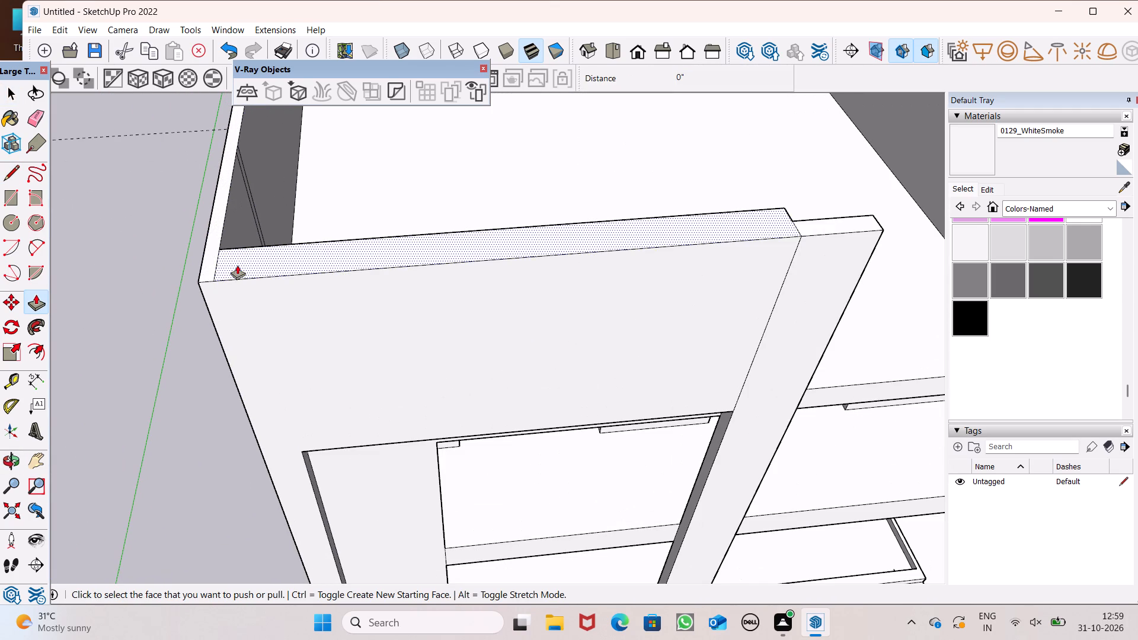
{"action": "left_click_drag", "start_coordinate": [250, 268], "coordinate": [260, 333]}
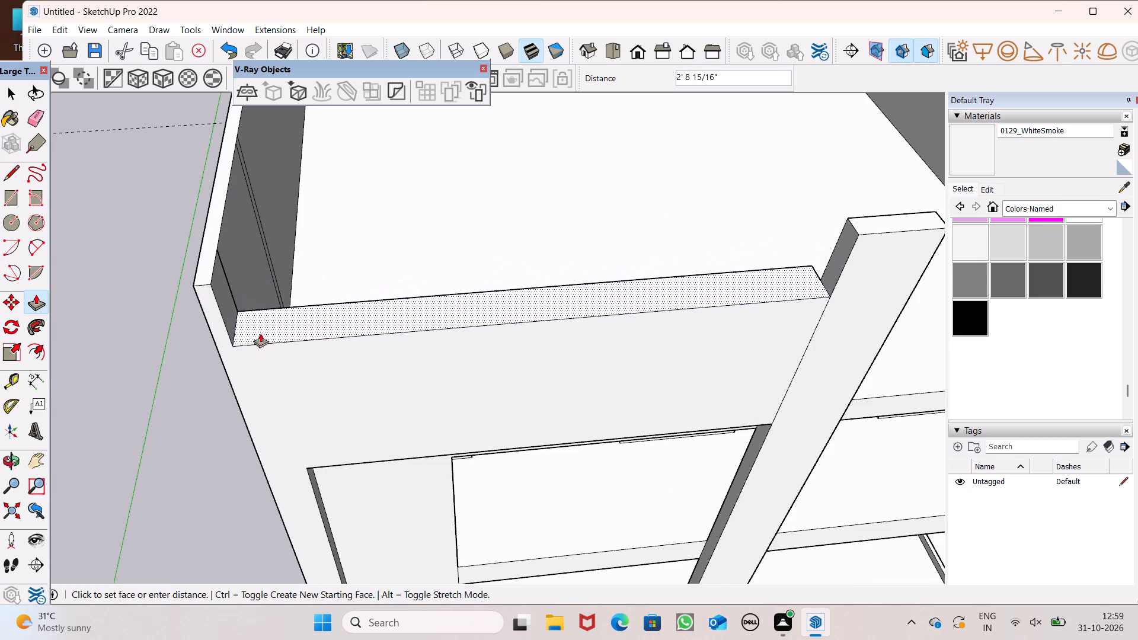
{"action": "left_click_drag", "start_coordinate": [260, 333], "coordinate": [261, 332]}
{"action": "key", "text": "6"}
{"action": "key", "text": "apostrophe"}
{"action": "key", "text": "Return"}
Pull the front facade wall's top face back up 1'.
{"action": "scroll", "coordinate": [250, 289], "scroll_direction": "down", "scroll_amount": 4}
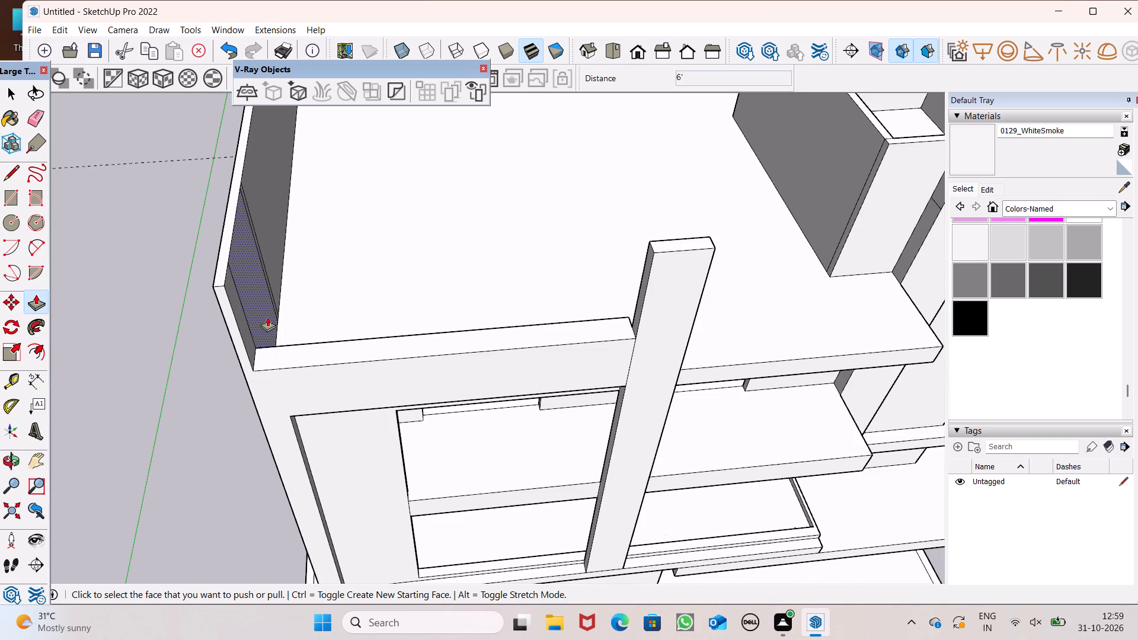
{"action": "scroll", "coordinate": [268, 340], "scroll_direction": "up", "scroll_amount": 4}
{"action": "left_click_drag", "start_coordinate": [263, 365], "coordinate": [262, 343]}
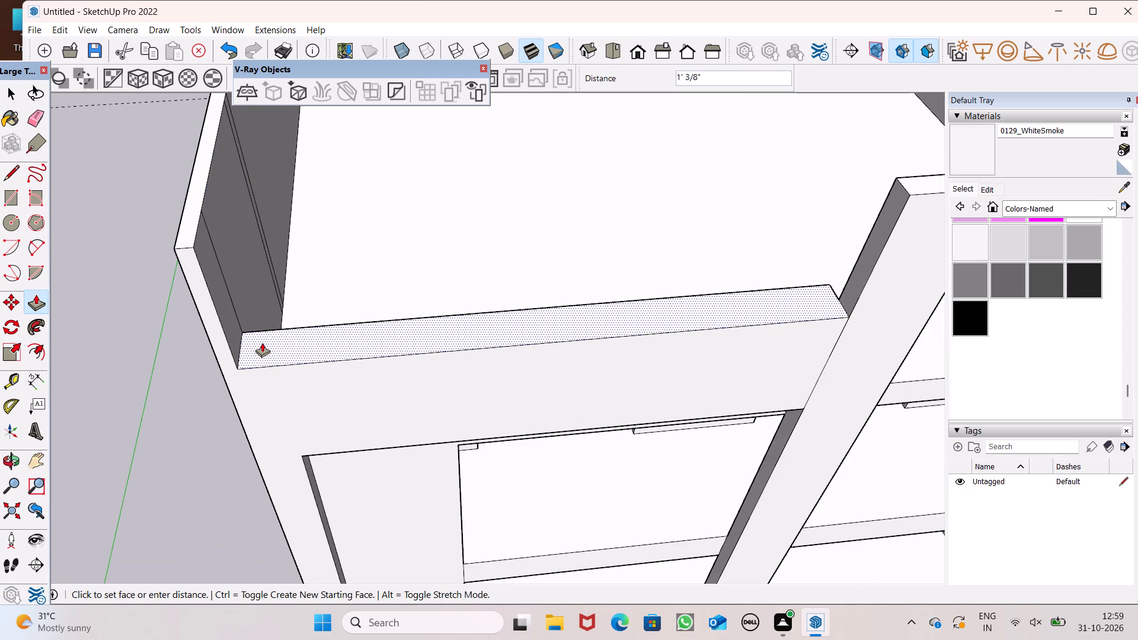
{"action": "left_click_drag", "start_coordinate": [262, 343], "coordinate": [262, 337]}
{"action": "type", "text": "1'"}
{"action": "key", "text": "Return"}
{"action": "scroll", "coordinate": [232, 320], "scroll_direction": "down", "scroll_amount": 4}
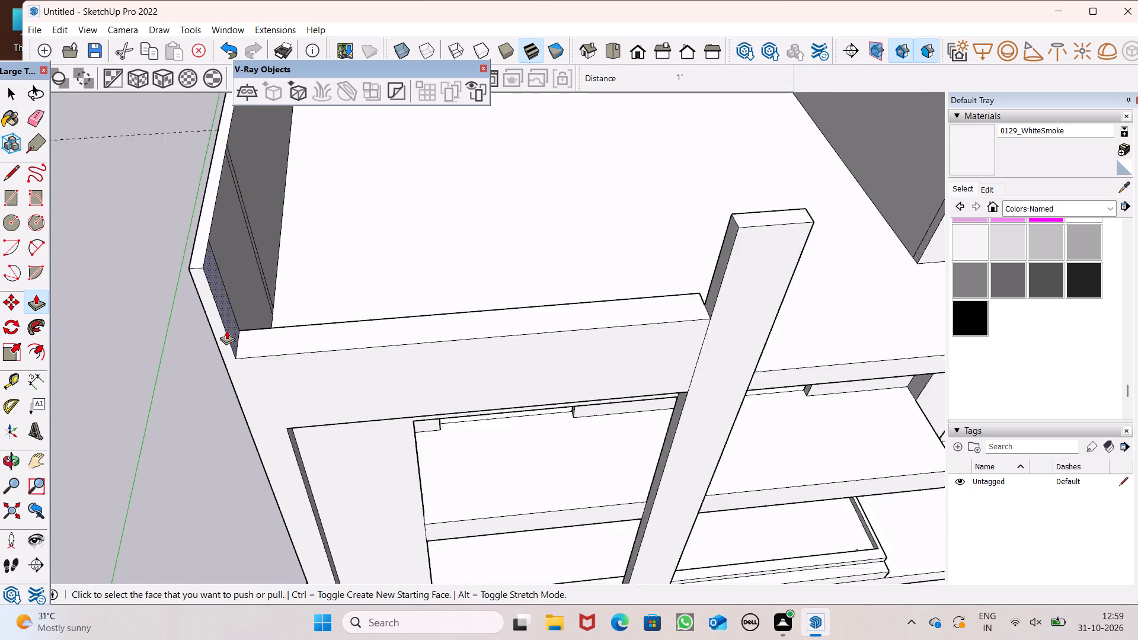
Push the front pillar's top face down 5', level with the adjoining facade wall's top.
{"action": "middle_click_drag", "start_coordinate": [353, 318], "coordinate": [250, 267]}
{"action": "scroll", "coordinate": [347, 274], "scroll_direction": "right", "scroll_amount": 1}
{"action": "scroll", "coordinate": [530, 209], "scroll_direction": "up", "scroll_amount": 3}
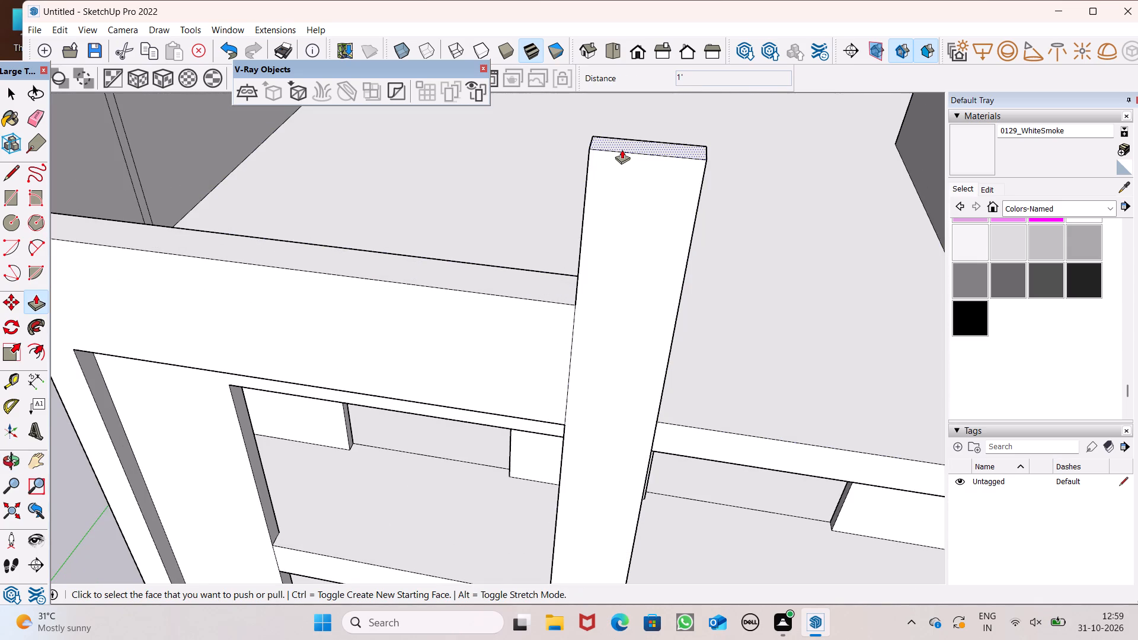
{"action": "left_click_drag", "start_coordinate": [622, 145], "coordinate": [533, 281]}
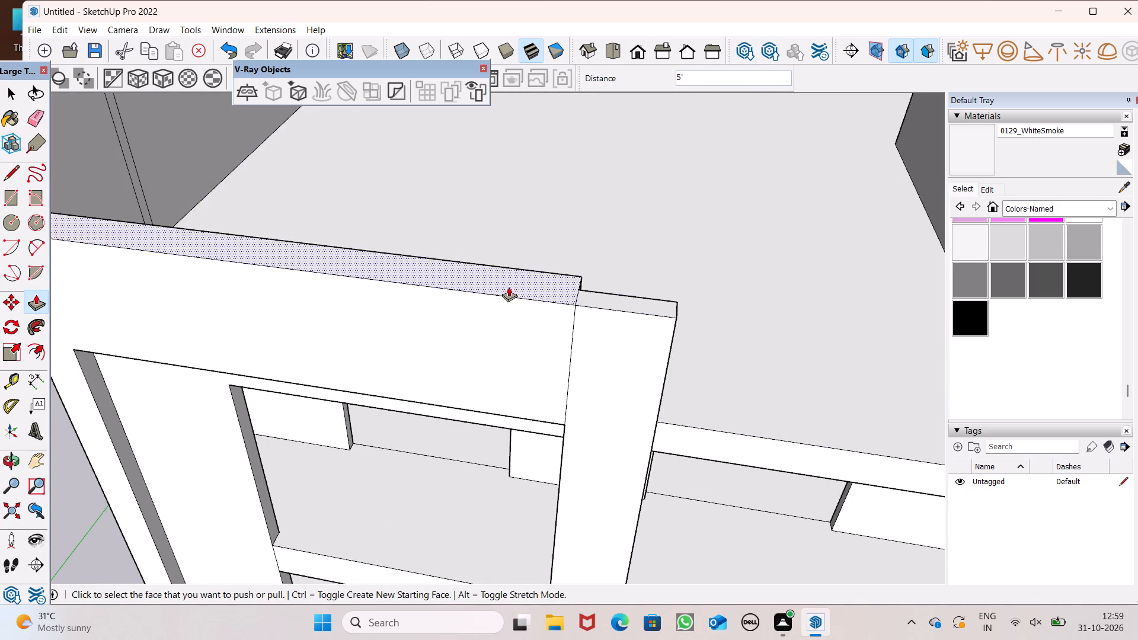
Pull the front pillar's rear face above the roof slab about 9 1/16" back, in line with the facade wall's inner face.
{"action": "middle_click_drag", "start_coordinate": [541, 292], "coordinate": [138, 306]}
{"action": "left_click_drag", "start_coordinate": [292, 308], "coordinate": [319, 274]}
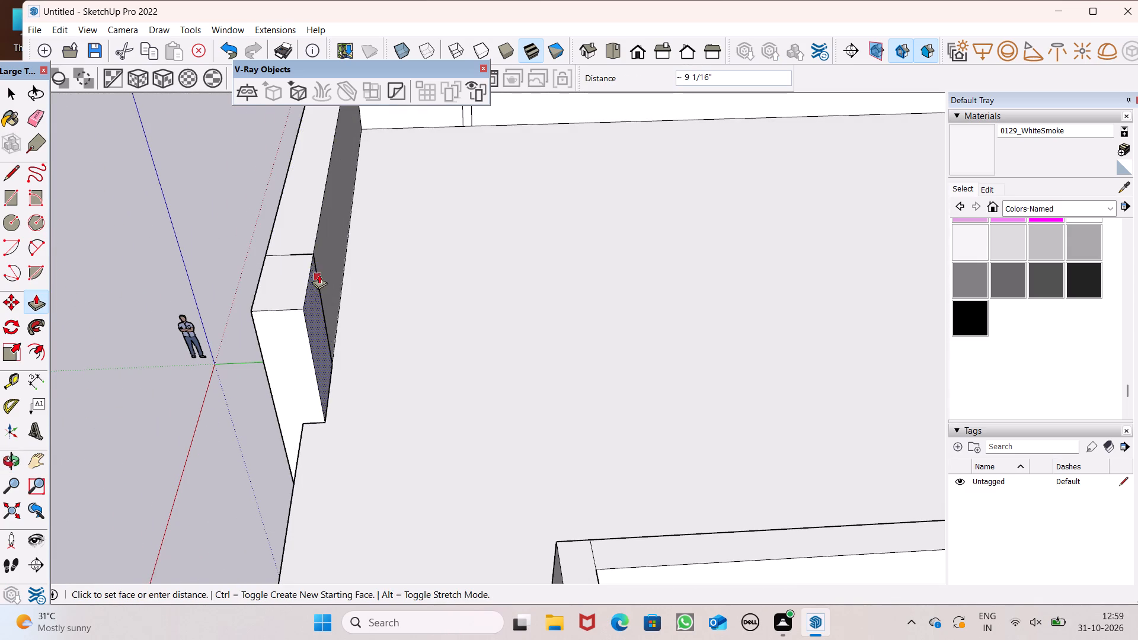
{"action": "left_click_drag", "start_coordinate": [319, 274], "coordinate": [322, 254]}
Measure the front pillar's height above the roof slab at its front and rear top corners.
{"action": "scroll", "coordinate": [319, 250], "scroll_direction": "down", "scroll_amount": 5}
{"action": "middle_click_drag", "start_coordinate": [284, 319], "coordinate": [426, 283]}
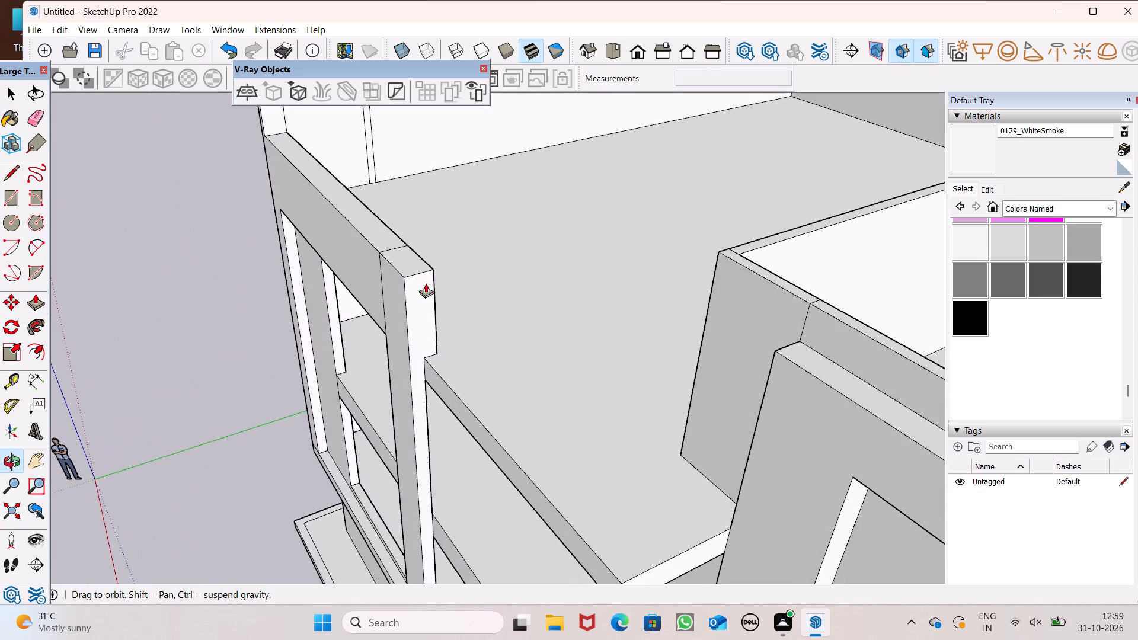
{"action": "left_click_drag", "start_coordinate": [31, 372], "coordinate": [41, 372]}
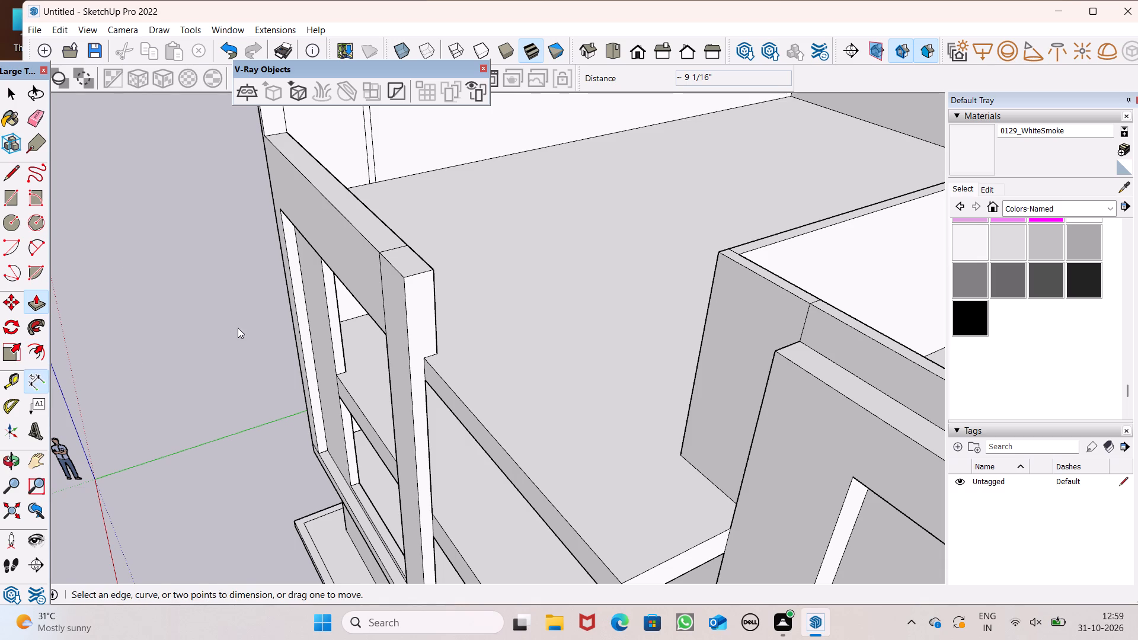
{"action": "middle_click_drag", "start_coordinate": [247, 316], "coordinate": [287, 283]}
{"action": "scroll", "coordinate": [421, 258], "scroll_direction": "up", "scroll_amount": 4}
{"action": "left_click", "coordinate": [463, 226]}
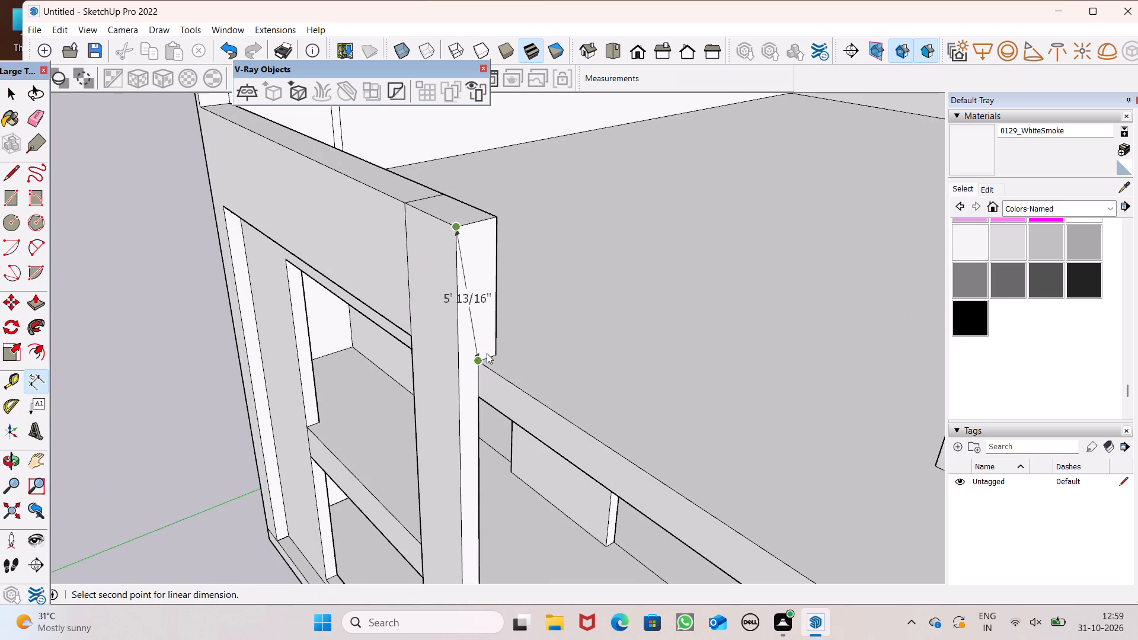
{"action": "key", "text": "space"}
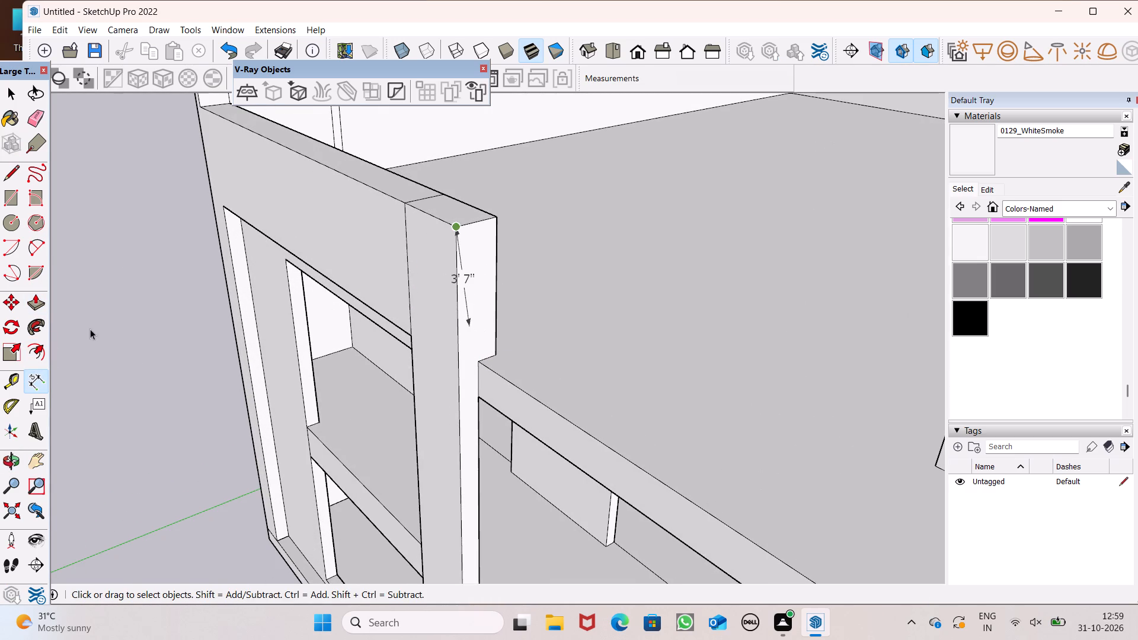
{"action": "left_click", "coordinate": [41, 376]}
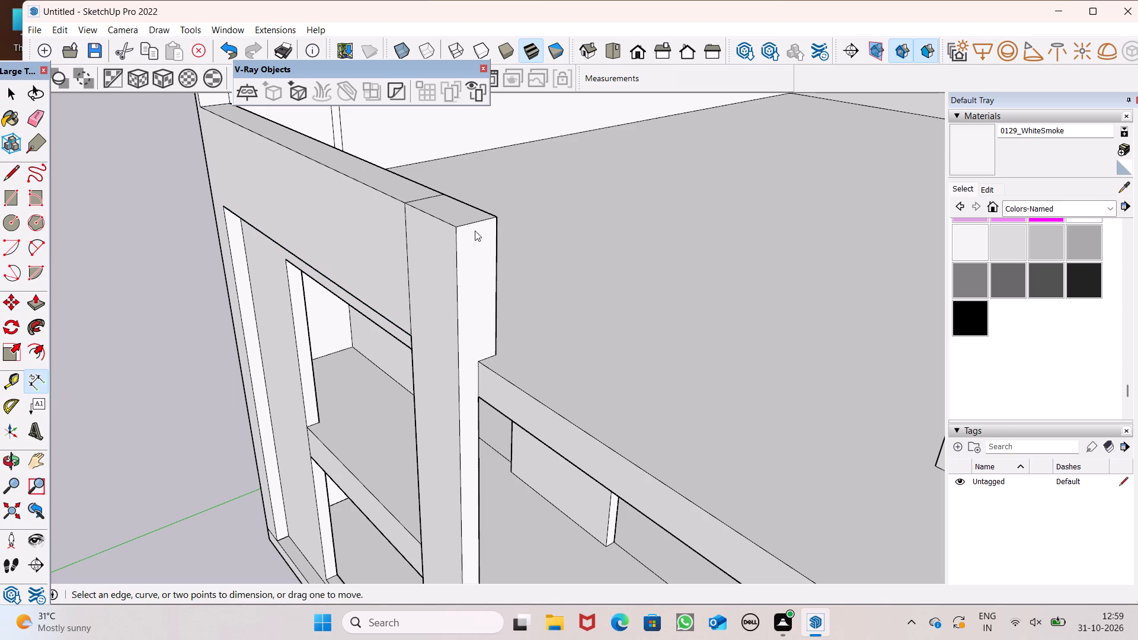
{"action": "left_click_drag", "start_coordinate": [43, 377], "coordinate": [53, 377]}
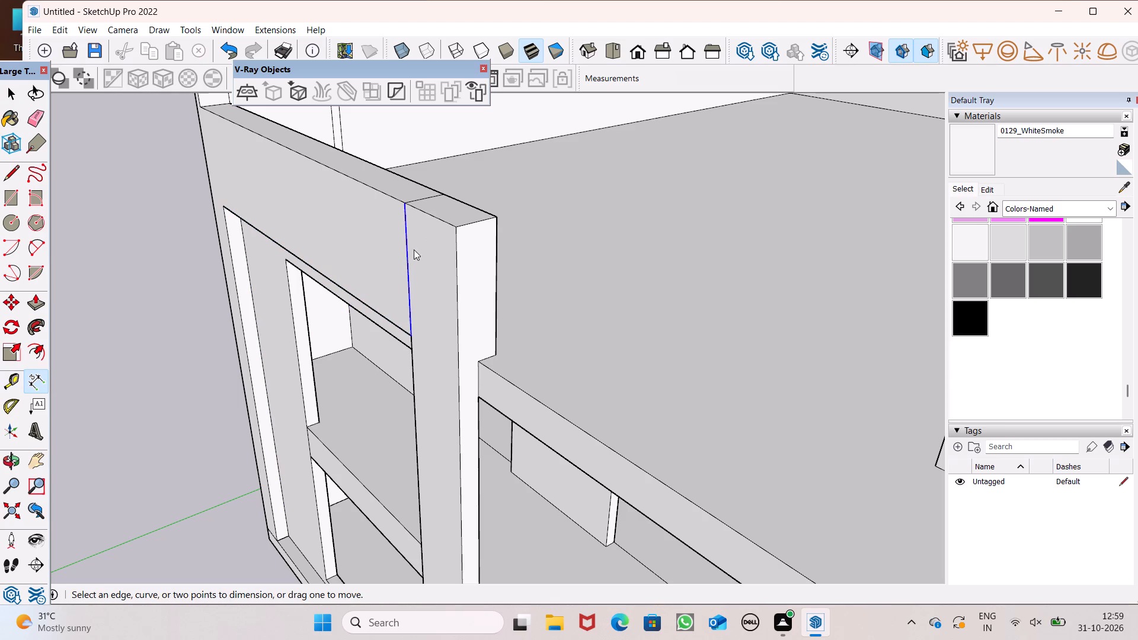
{"action": "left_click", "coordinate": [494, 220]}
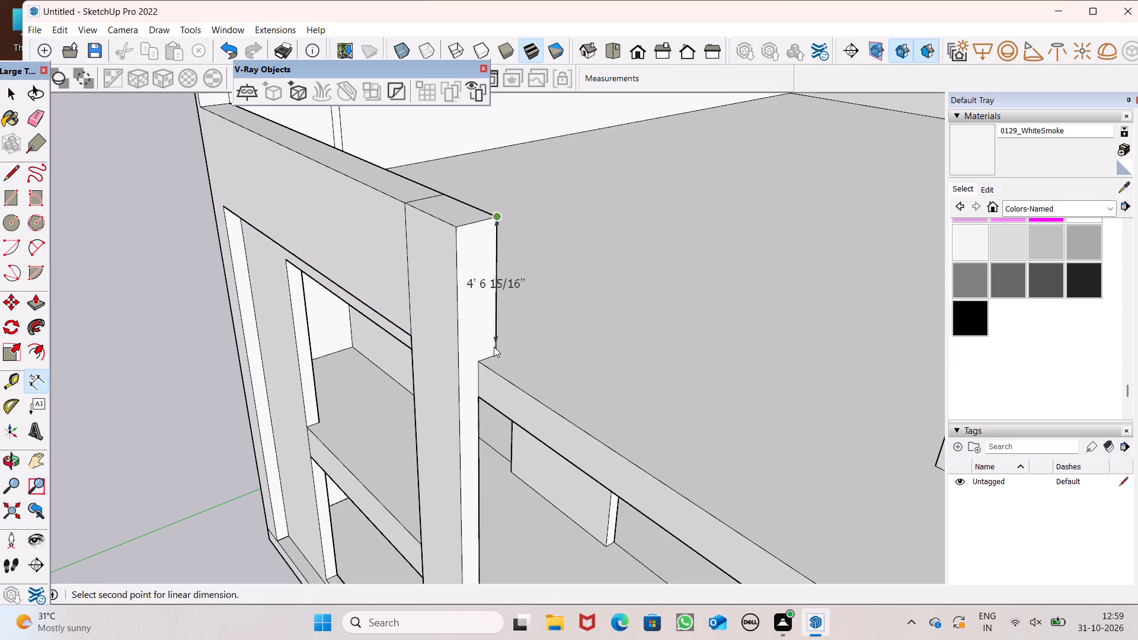
{"action": "key", "text": "space"}
Pull the front pillar's top face up 4" to form a cap above the facade wall.
{"action": "scroll", "coordinate": [434, 302], "scroll_direction": "down", "scroll_amount": 7}
{"action": "middle_click_drag", "start_coordinate": [427, 311], "coordinate": [660, 302]}
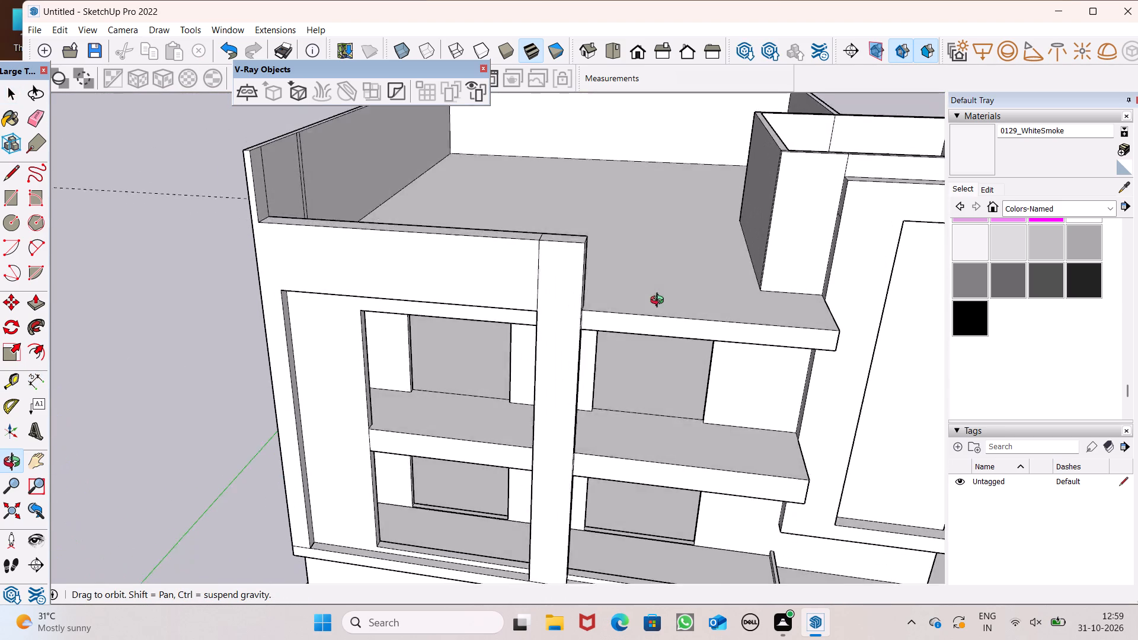
{"action": "middle_click_drag", "start_coordinate": [660, 302], "coordinate": [670, 289]}
{"action": "left_click", "coordinate": [35, 296]}
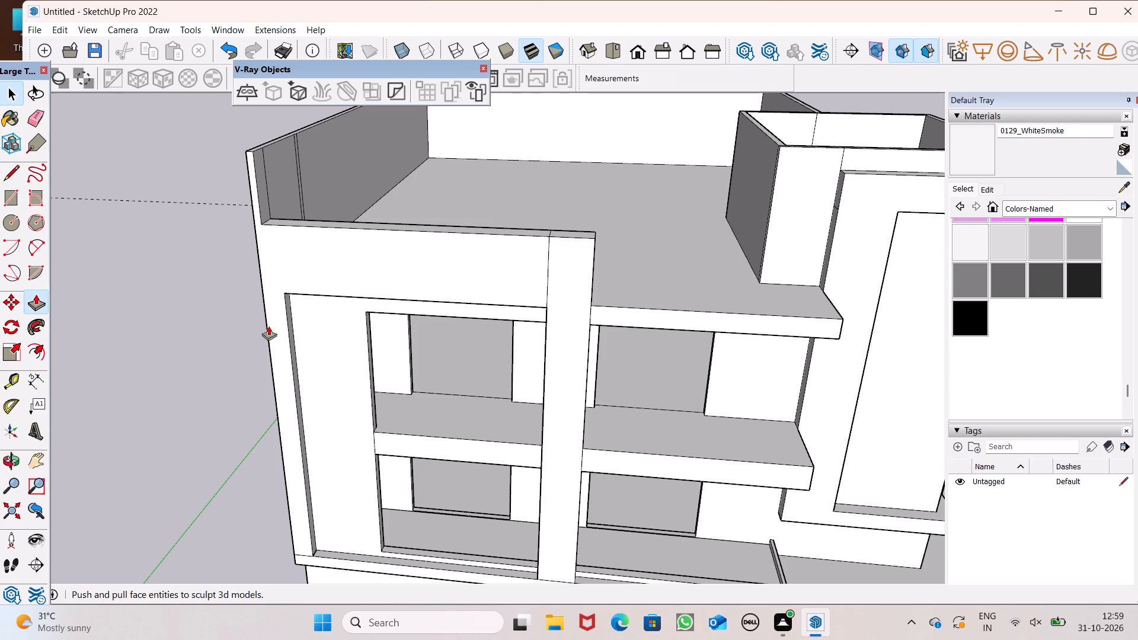
{"action": "middle_click_drag", "start_coordinate": [283, 371], "coordinate": [302, 405]}
{"action": "scroll", "coordinate": [395, 372], "scroll_direction": "up", "scroll_amount": 2}
{"action": "scroll", "coordinate": [210, 319], "scroll_direction": "down", "scroll_amount": 4}
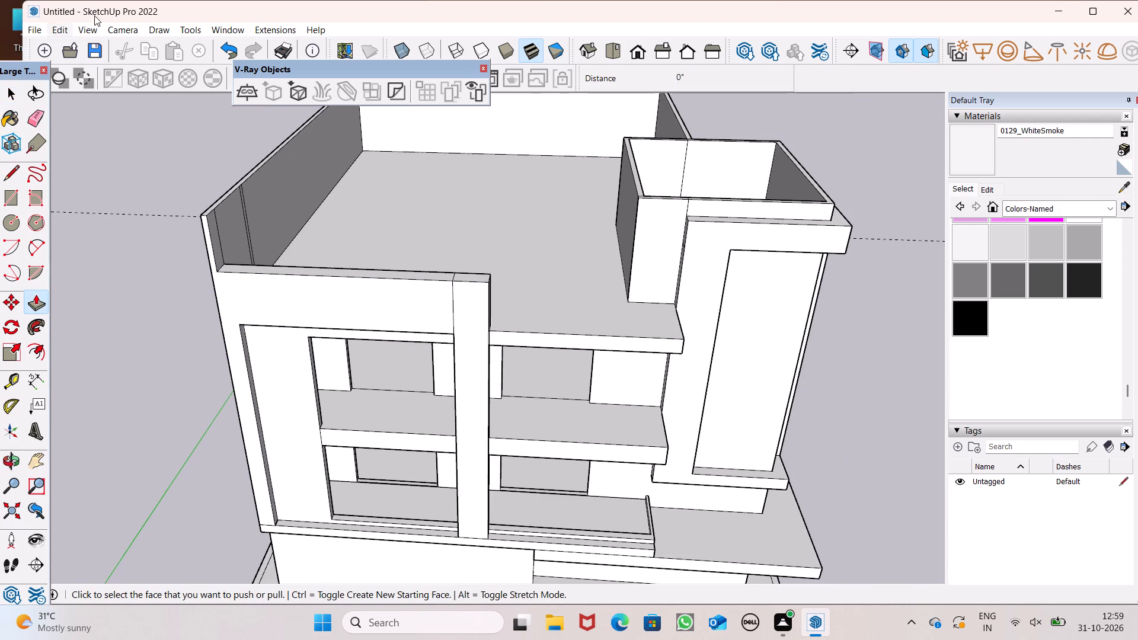
{"action": "middle_click_drag", "start_coordinate": [456, 287], "coordinate": [472, 373]}
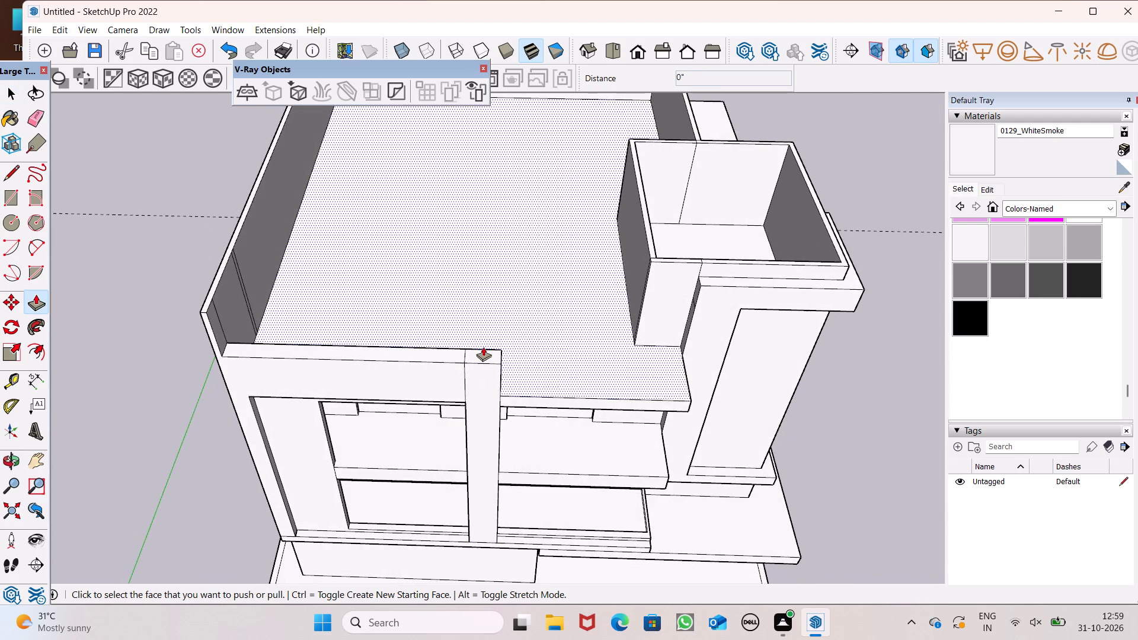
{"action": "scroll", "coordinate": [483, 346], "scroll_direction": "up", "scroll_amount": 13}
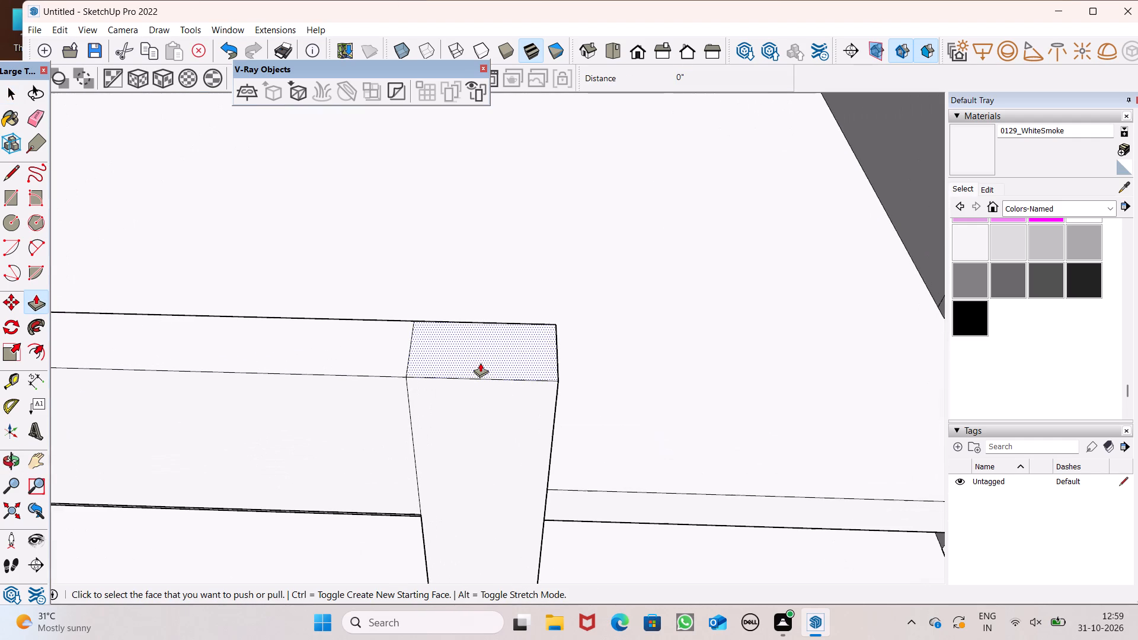
{"action": "left_click_drag", "start_coordinate": [479, 363], "coordinate": [479, 327]}
{"action": "type", "text": "4\""}
{"action": "key", "text": "Return"}
{"action": "scroll", "coordinate": [479, 325], "scroll_direction": "down", "scroll_amount": 4}
Pull the pillar cap outward about 1 3/8" on its facade-wall side and about 1 13/16" on its front face.
{"action": "middle_click_drag", "start_coordinate": [399, 377], "coordinate": [576, 233]}
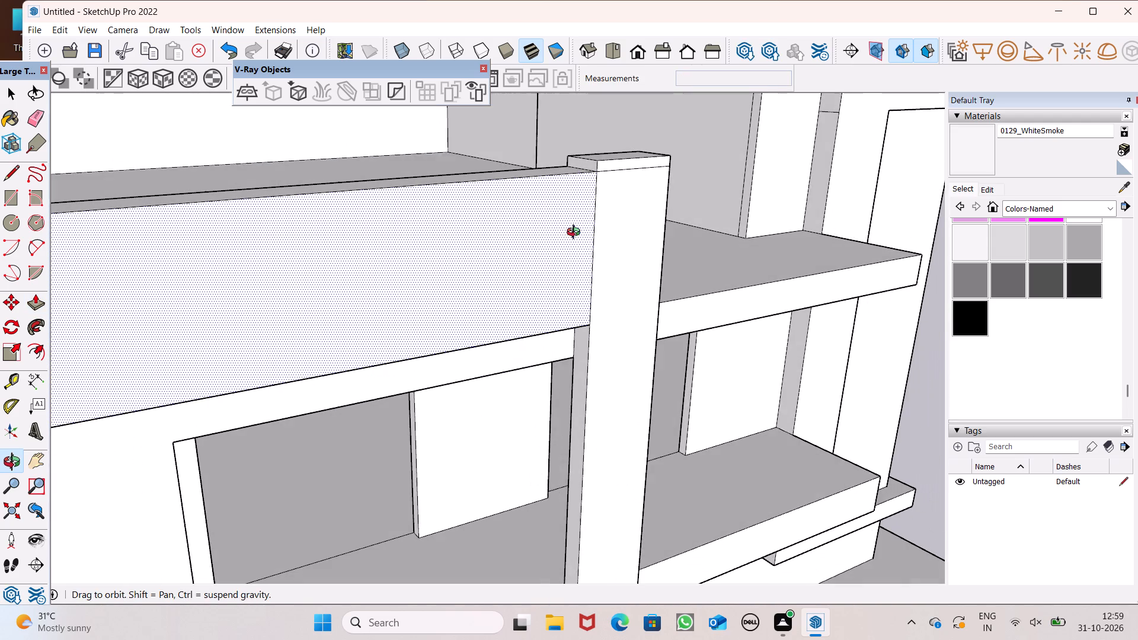
{"action": "middle_click_drag", "start_coordinate": [576, 233], "coordinate": [577, 233]}
{"action": "scroll", "coordinate": [285, 318], "scroll_direction": "down", "scroll_amount": 4}
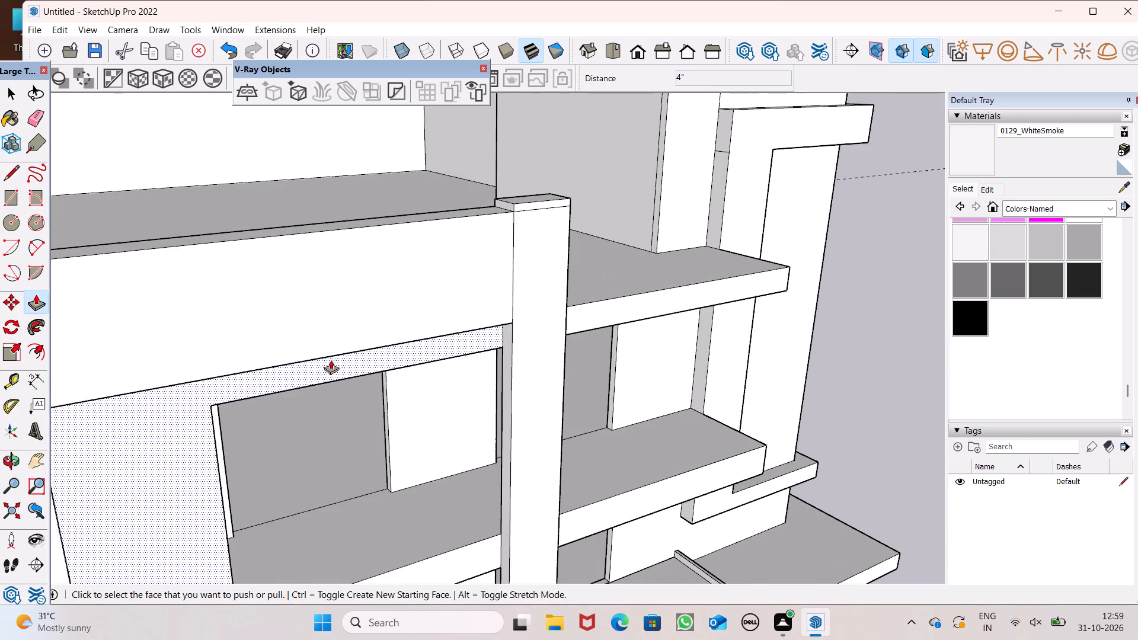
{"action": "middle_click_drag", "start_coordinate": [331, 360], "coordinate": [387, 443]}
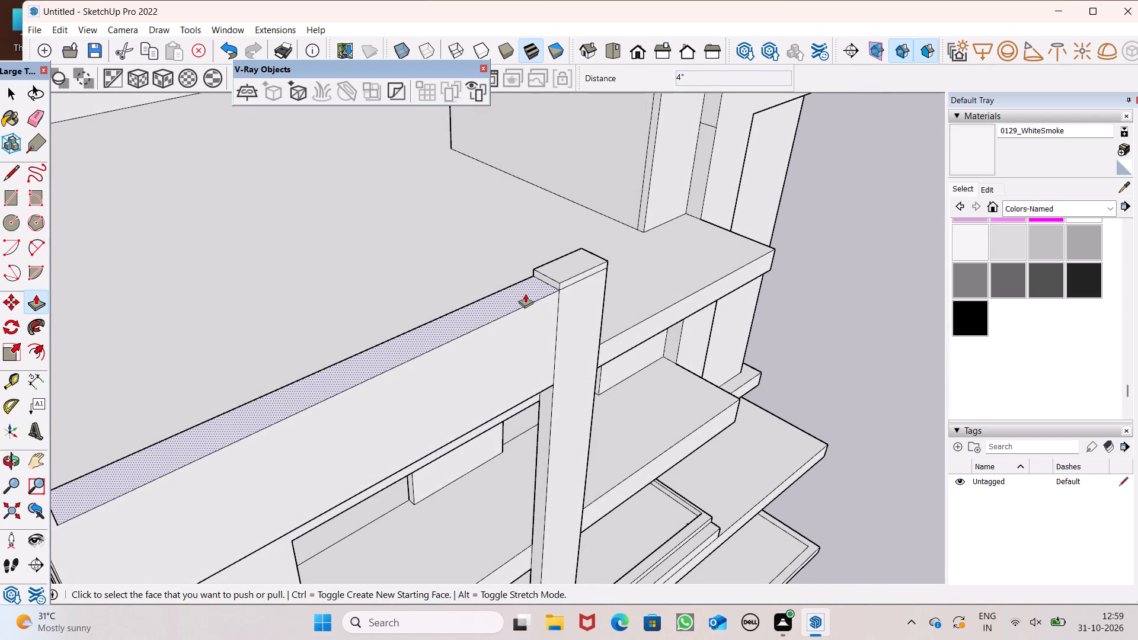
{"action": "scroll", "coordinate": [528, 291], "scroll_direction": "up", "scroll_amount": 8}
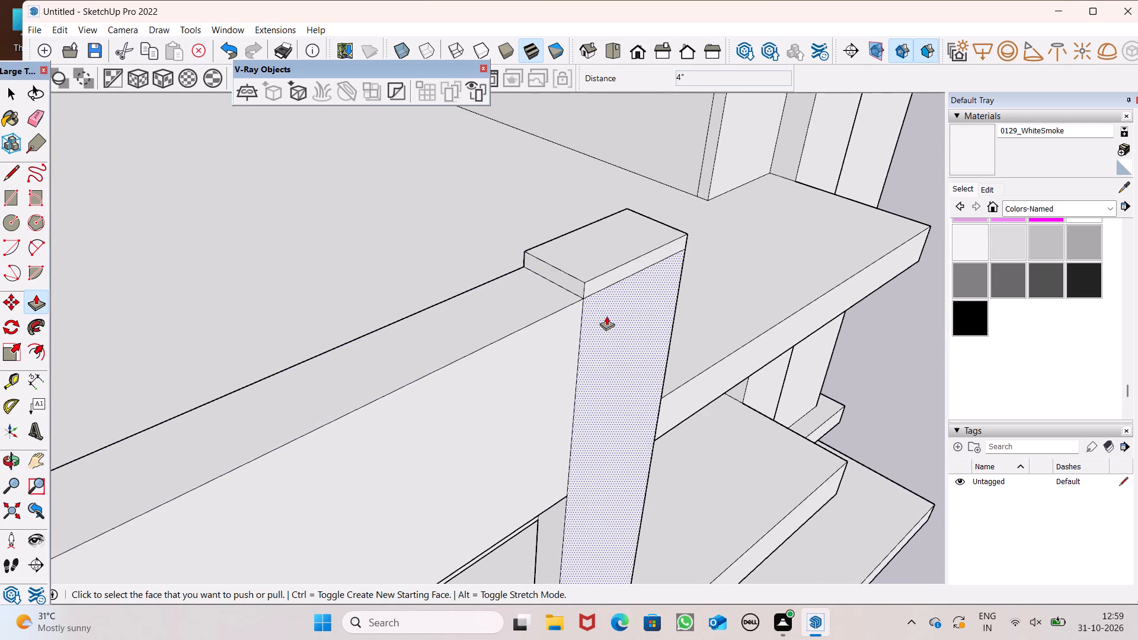
{"action": "scroll", "coordinate": [606, 316], "scroll_direction": "up", "scroll_amount": 1}
{"action": "middle_click_drag", "start_coordinate": [606, 316], "coordinate": [599, 304]}
{"action": "scroll", "coordinate": [585, 286], "scroll_direction": "up", "scroll_amount": 6}
{"action": "left_click_drag", "start_coordinate": [567, 278], "coordinate": [560, 288]}
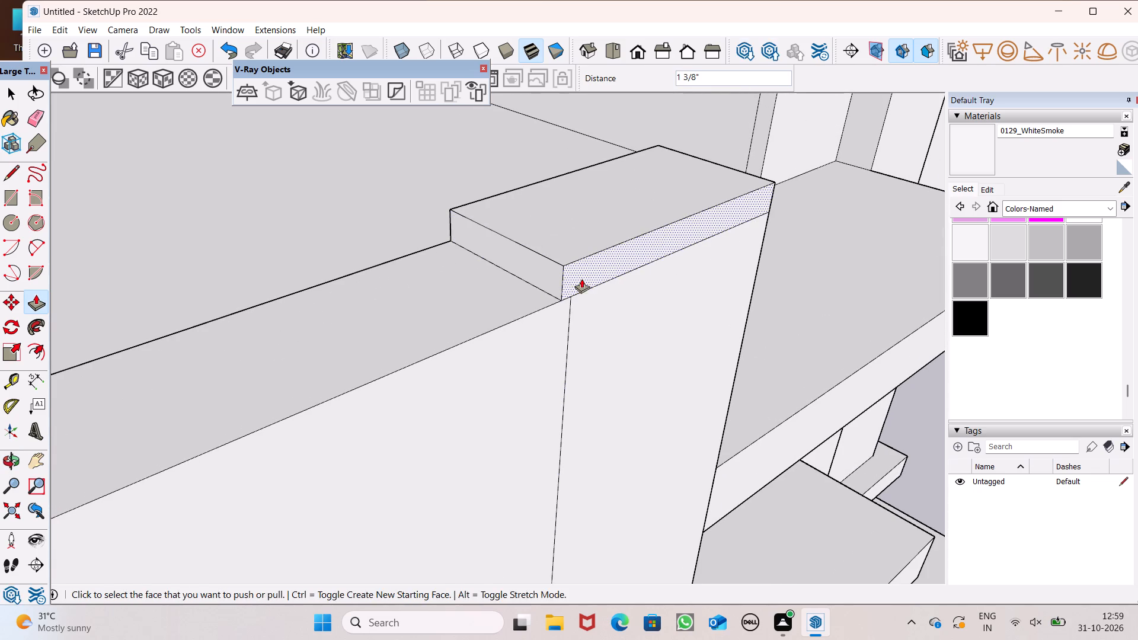
{"action": "left_click_drag", "start_coordinate": [582, 278], "coordinate": [591, 291]}
Pull the pillar cap's outer side face, opposite the facade wall, outward about 2 11/16".
{"action": "scroll", "coordinate": [496, 263], "scroll_direction": "down", "scroll_amount": 5}
{"action": "middle_click_drag", "start_coordinate": [592, 319], "coordinate": [199, 218]}
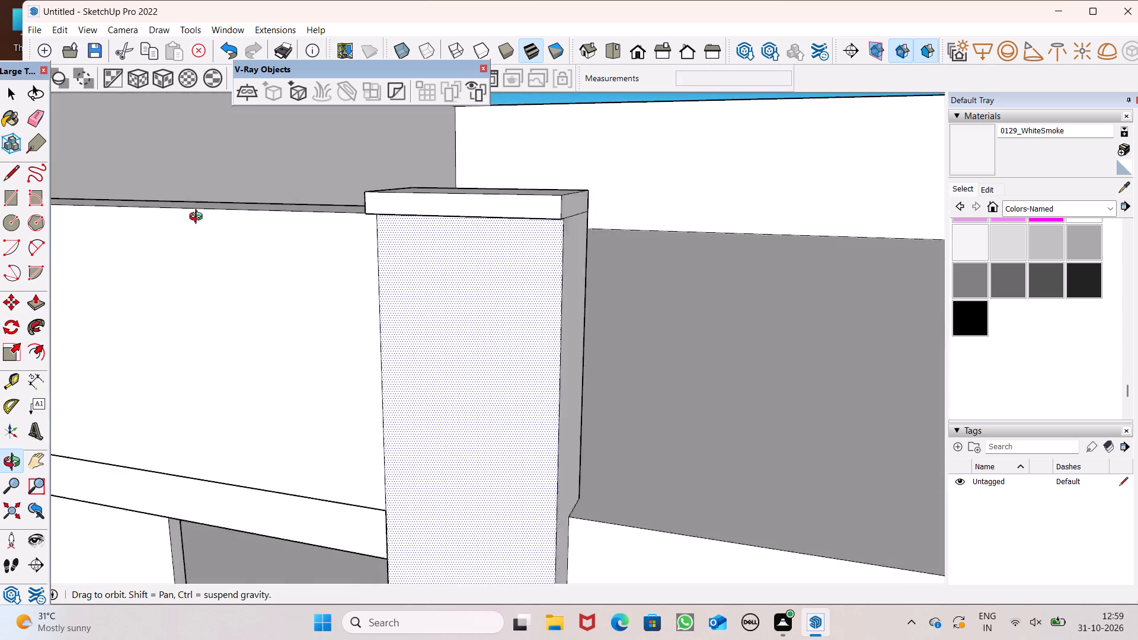
{"action": "middle_click_drag", "start_coordinate": [199, 218], "coordinate": [35, 132]}
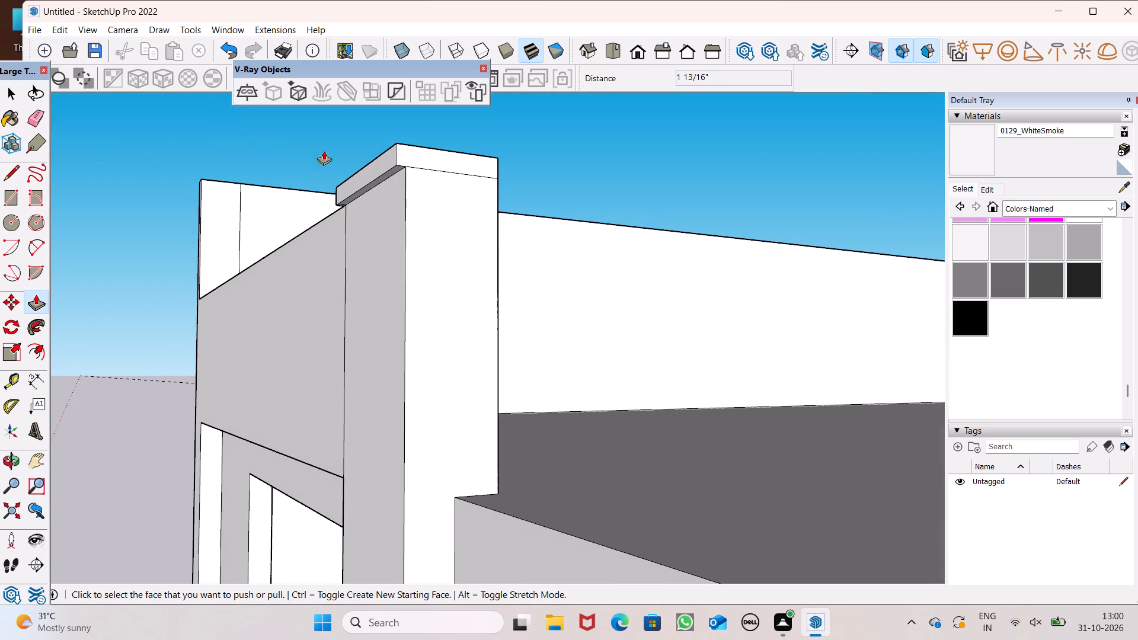
{"action": "scroll", "coordinate": [434, 166], "scroll_direction": "up", "scroll_amount": 6}
{"action": "scroll", "coordinate": [378, 143], "scroll_direction": "up", "scroll_amount": 2}
{"action": "left_click_drag", "start_coordinate": [382, 146], "coordinate": [390, 155]}
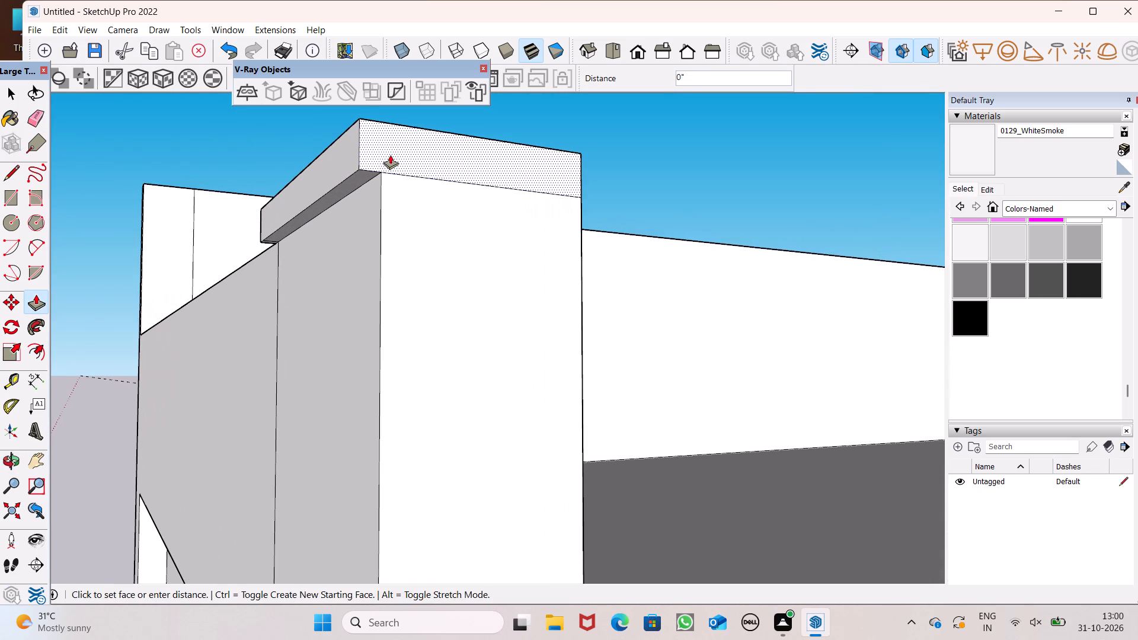
{"action": "left_click_drag", "start_coordinate": [390, 155], "coordinate": [407, 155]}
{"action": "scroll", "coordinate": [420, 186], "scroll_direction": "down", "scroll_amount": 1}
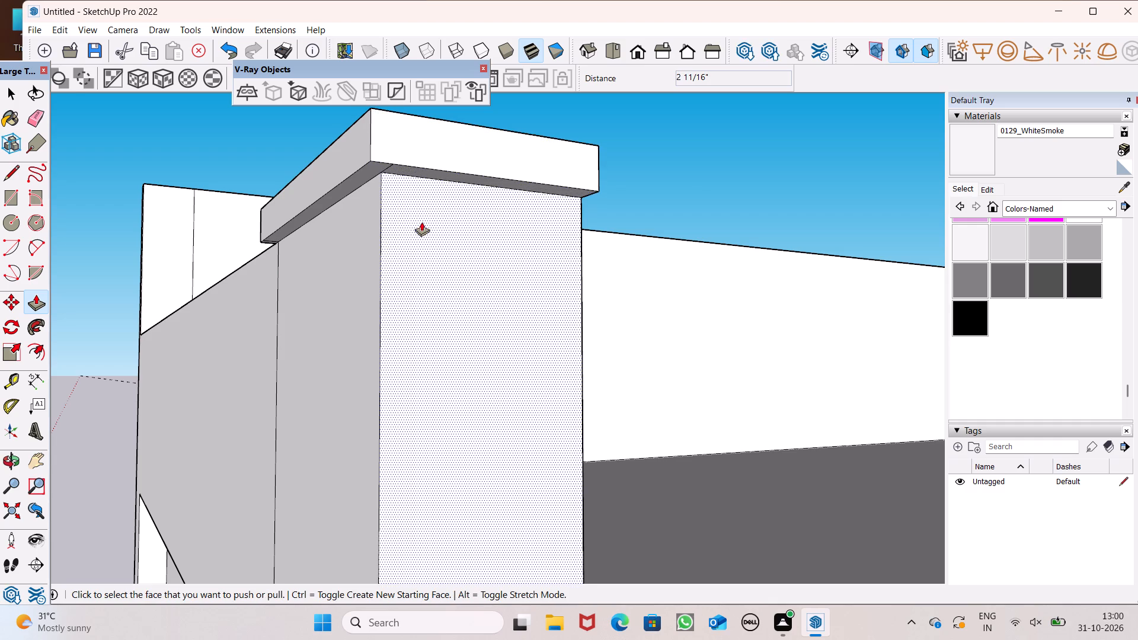
Erase the stray edges crossing the underside of the pillar cap's overhang at its wall-side end and front outer corner.
{"action": "middle_click_drag", "start_coordinate": [421, 222], "coordinate": [500, 124]}
{"action": "scroll", "coordinate": [436, 293], "scroll_direction": "down", "scroll_amount": 1}
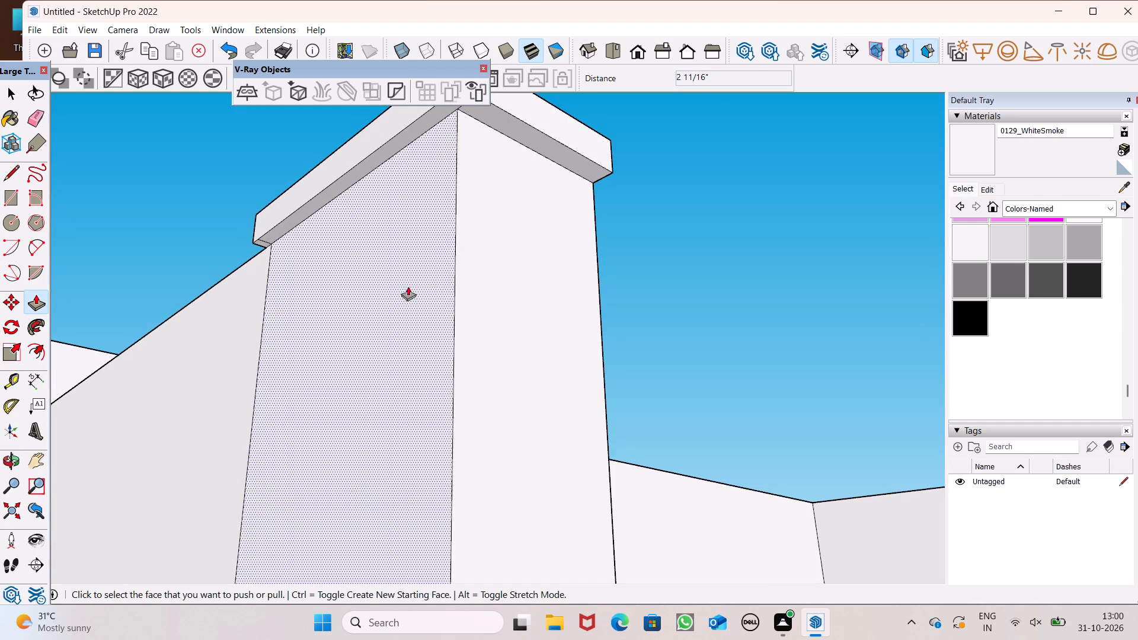
{"action": "left_click", "coordinate": [39, 117]}
{"action": "scroll", "coordinate": [341, 172], "scroll_direction": "up", "scroll_amount": 3}
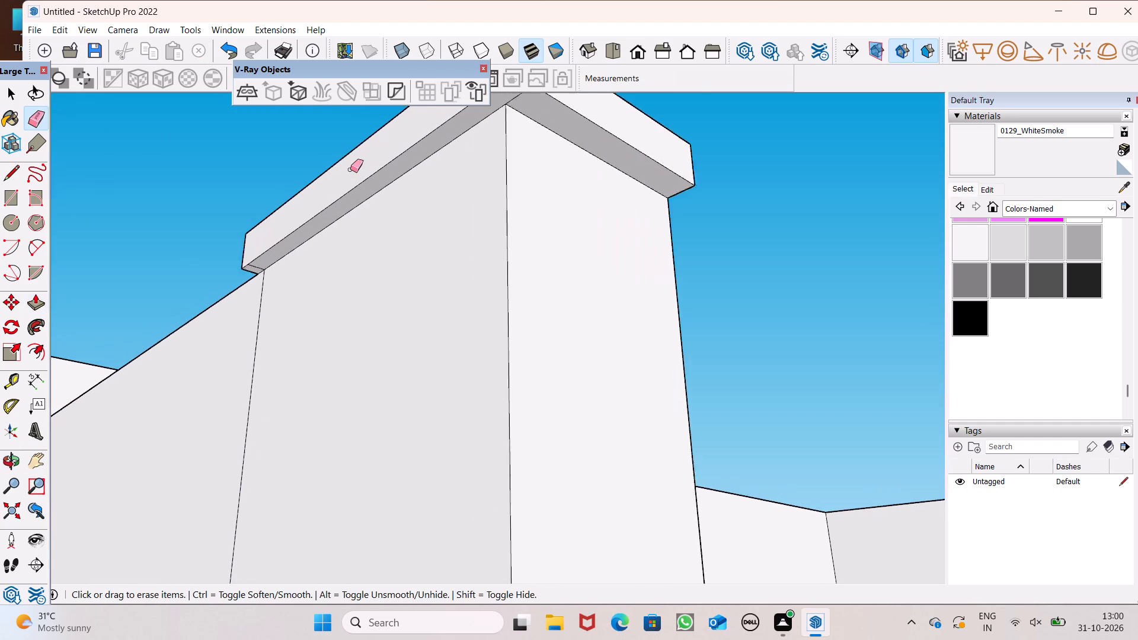
{"action": "scroll", "coordinate": [350, 169], "scroll_direction": "up", "scroll_amount": 11}
{"action": "left_click_drag", "start_coordinate": [202, 305], "coordinate": [203, 311]}
{"action": "scroll", "coordinate": [231, 305], "scroll_direction": "down", "scroll_amount": 7}
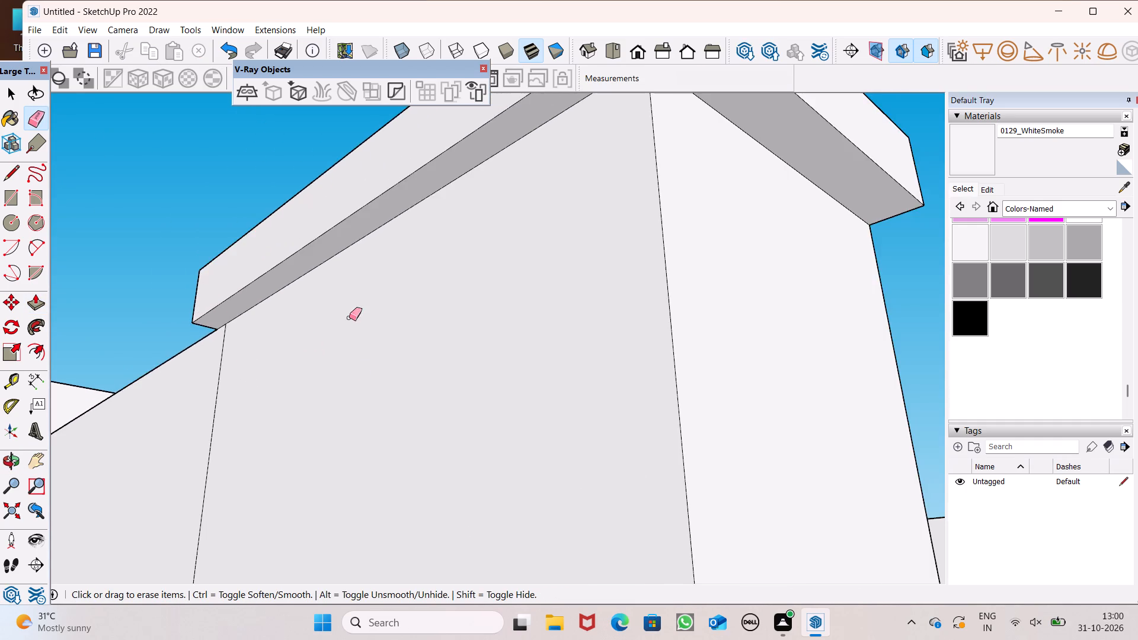
{"action": "scroll", "coordinate": [356, 357], "scroll_direction": "down", "scroll_amount": 6}
{"action": "scroll", "coordinate": [490, 263], "scroll_direction": "up", "scroll_amount": 6}
{"action": "left_click_drag", "start_coordinate": [519, 185], "coordinate": [485, 185]}
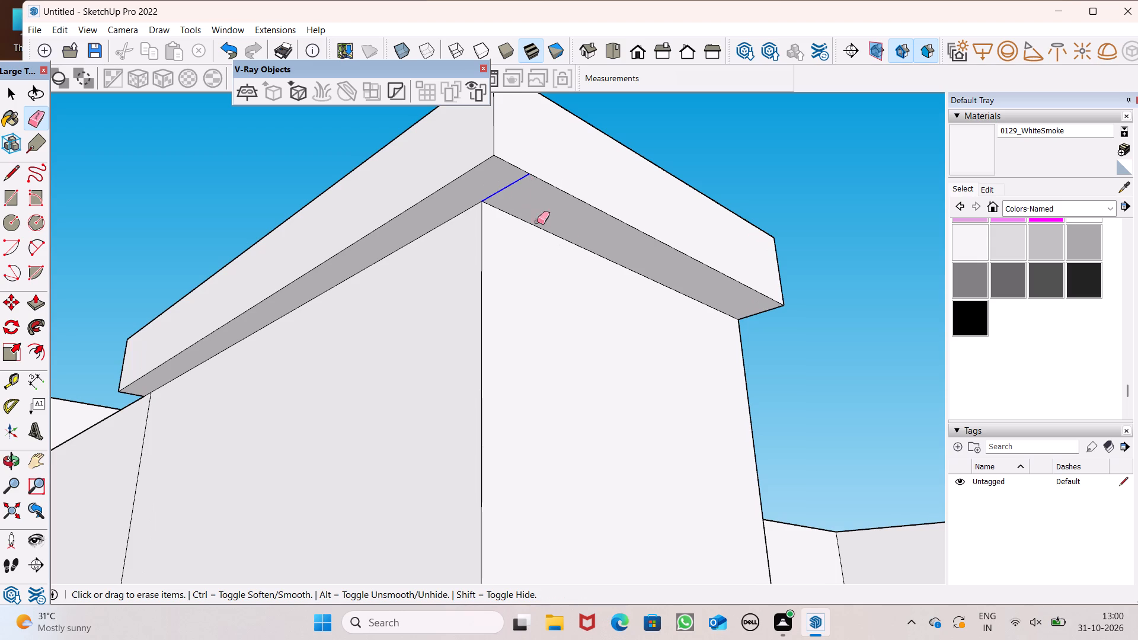
Examine the finished pillar cap and the whole house from the front, roof level and side.
{"action": "scroll", "coordinate": [569, 264], "scroll_direction": "down", "scroll_amount": 7}
{"action": "key", "text": "space"}
{"action": "scroll", "coordinate": [564, 284], "scroll_direction": "down", "scroll_amount": 4}
{"action": "scroll", "coordinate": [493, 218], "scroll_direction": "down", "scroll_amount": 3}
{"action": "middle_click_drag", "start_coordinate": [459, 211], "coordinate": [511, 465]}
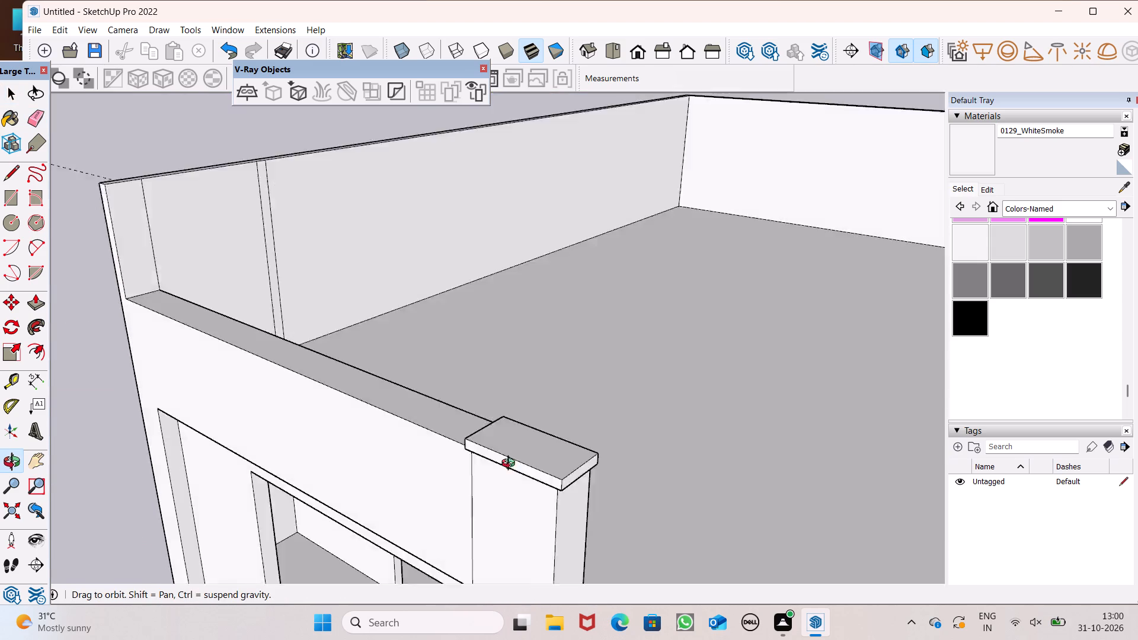
{"action": "middle_click_drag", "start_coordinate": [511, 465], "coordinate": [535, 472]}
{"action": "scroll", "coordinate": [450, 238], "scroll_direction": "down", "scroll_amount": 9}
{"action": "middle_click_drag", "start_coordinate": [434, 380], "coordinate": [562, 308]}
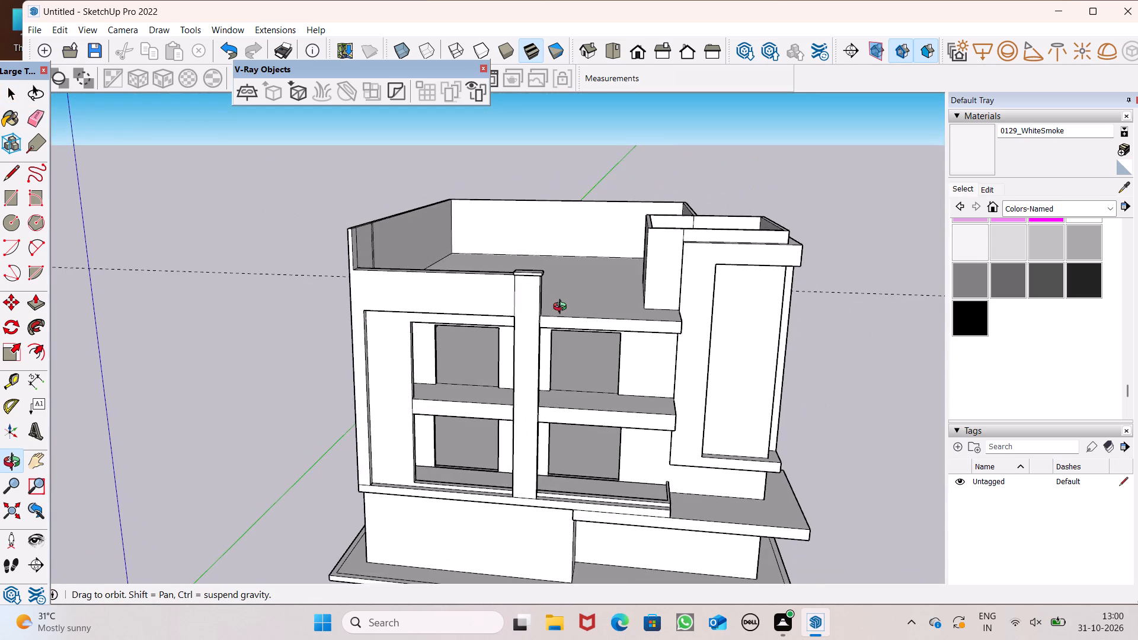
{"action": "middle_click_drag", "start_coordinate": [562, 308], "coordinate": [591, 354]}
{"action": "scroll", "coordinate": [535, 339], "scroll_direction": "down", "scroll_amount": 5}
{"action": "middle_click_drag", "start_coordinate": [567, 377], "coordinate": [516, 353]}
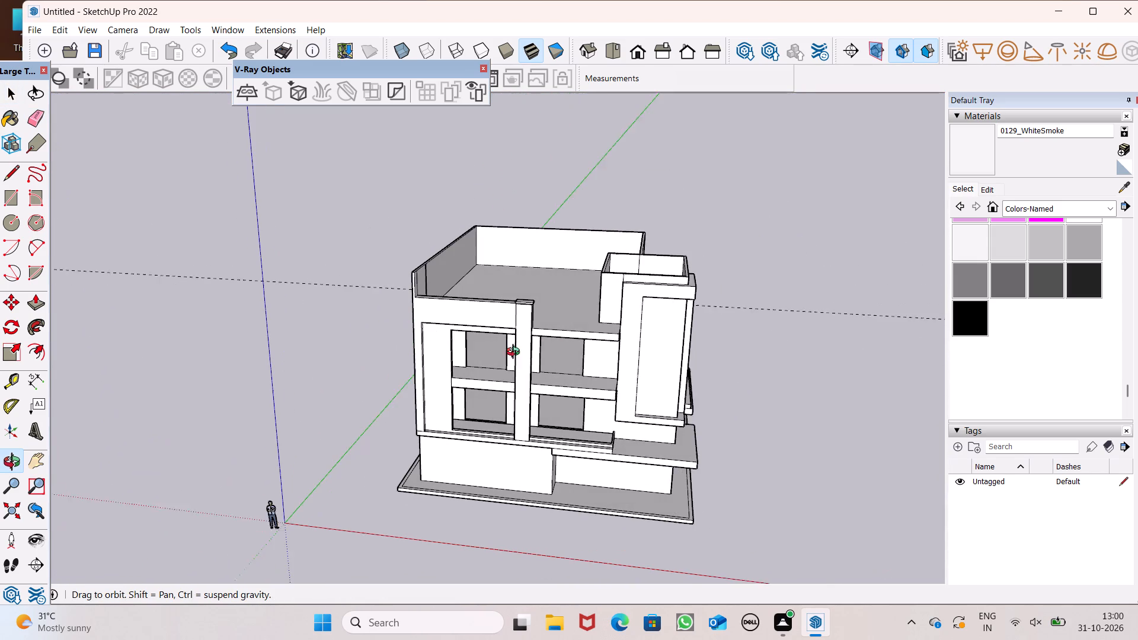
{"action": "middle_click_drag", "start_coordinate": [516, 353], "coordinate": [514, 353]}
{"action": "scroll", "coordinate": [514, 353], "scroll_direction": "up", "scroll_amount": 1}
{"action": "scroll", "coordinate": [468, 412], "scroll_direction": "down", "scroll_amount": 2}
{"action": "middle_click_drag", "start_coordinate": [539, 405], "coordinate": [539, 408]}
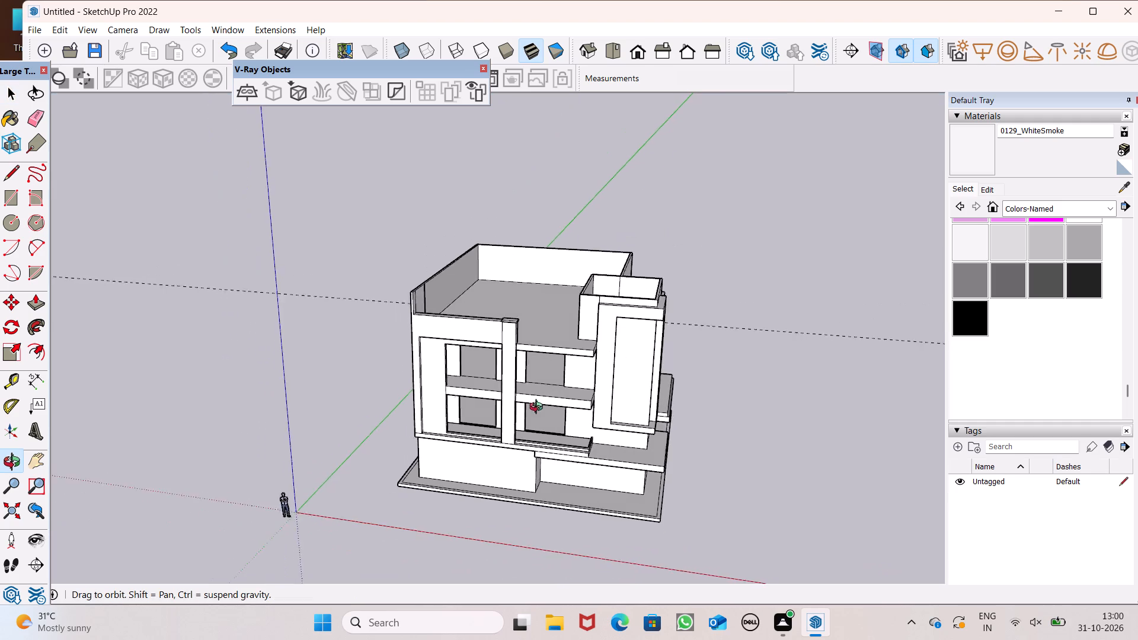
{"action": "middle_click_drag", "start_coordinate": [539, 408], "coordinate": [167, 409]}
Erase the long dashed guide line that runs across the house parallel to the red axis.
{"action": "scroll", "coordinate": [369, 207], "scroll_direction": "down", "scroll_amount": 6}
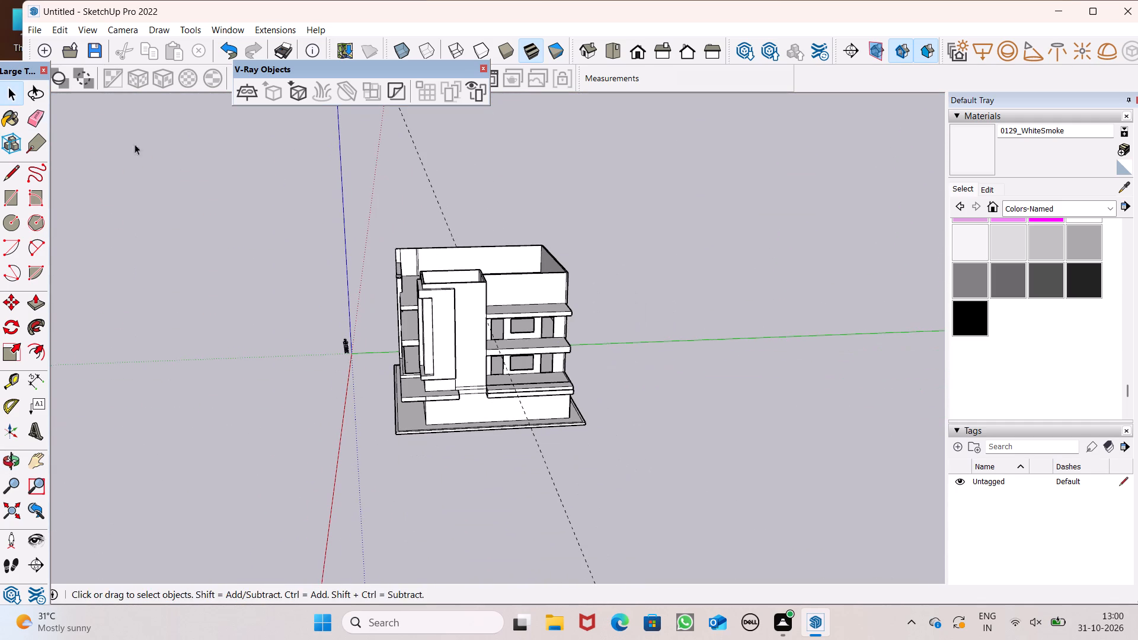
{"action": "left_click_drag", "start_coordinate": [24, 119], "coordinate": [39, 119]}
{"action": "left_click_drag", "start_coordinate": [403, 153], "coordinate": [421, 148]}
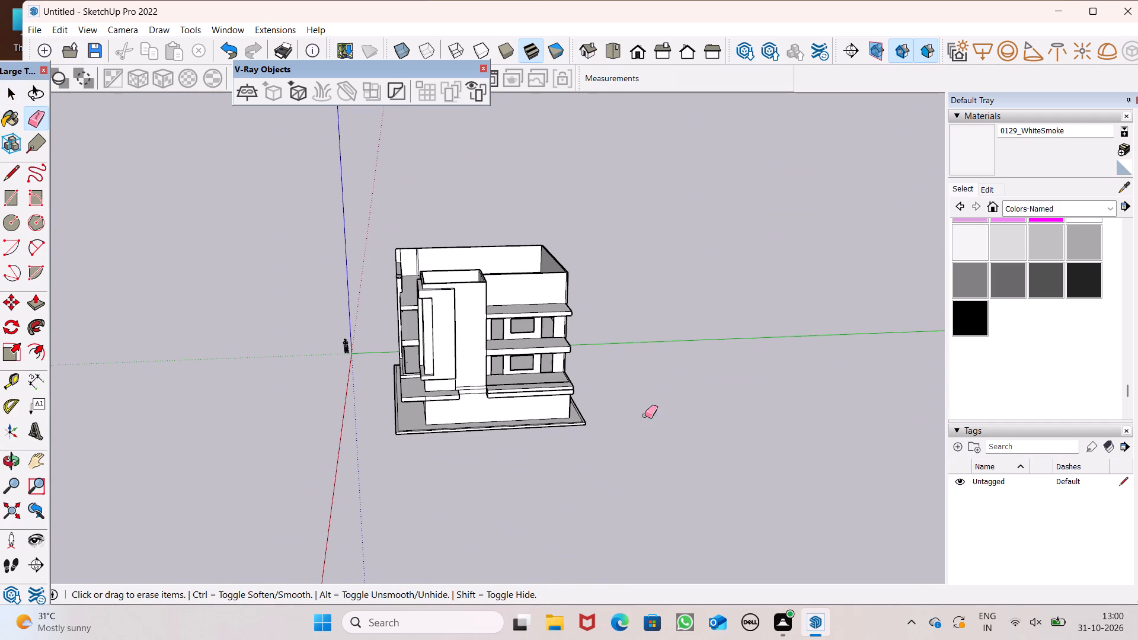
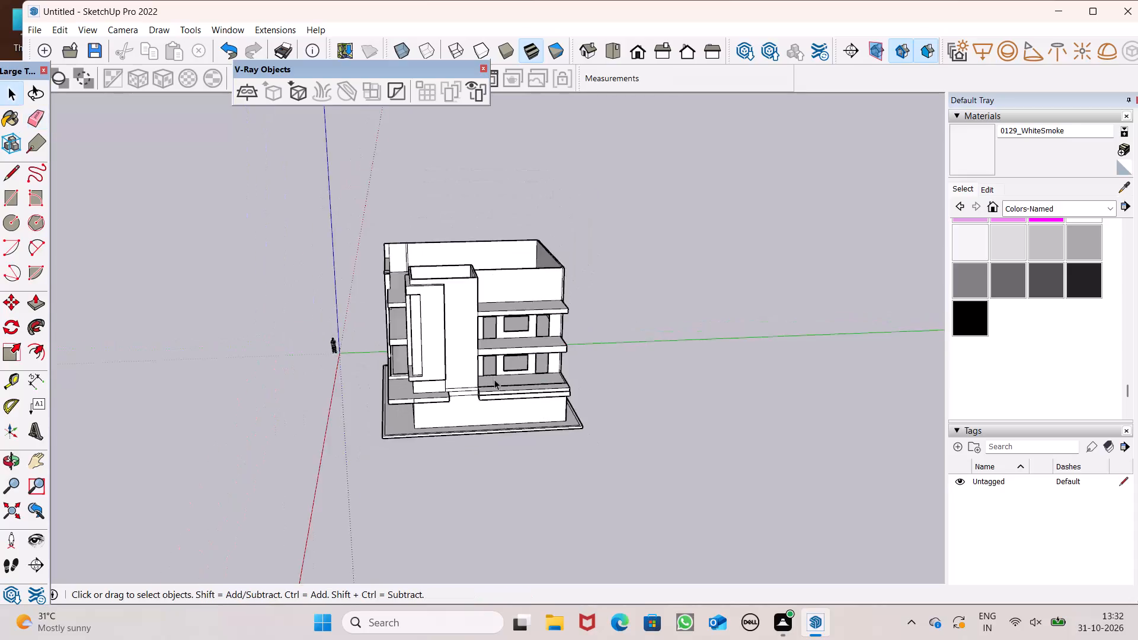
Examine the house from the pillar facade, the balcony side and above the roof-level walls.
{"action": "middle_click_drag", "start_coordinate": [449, 348], "coordinate": [452, 348]}
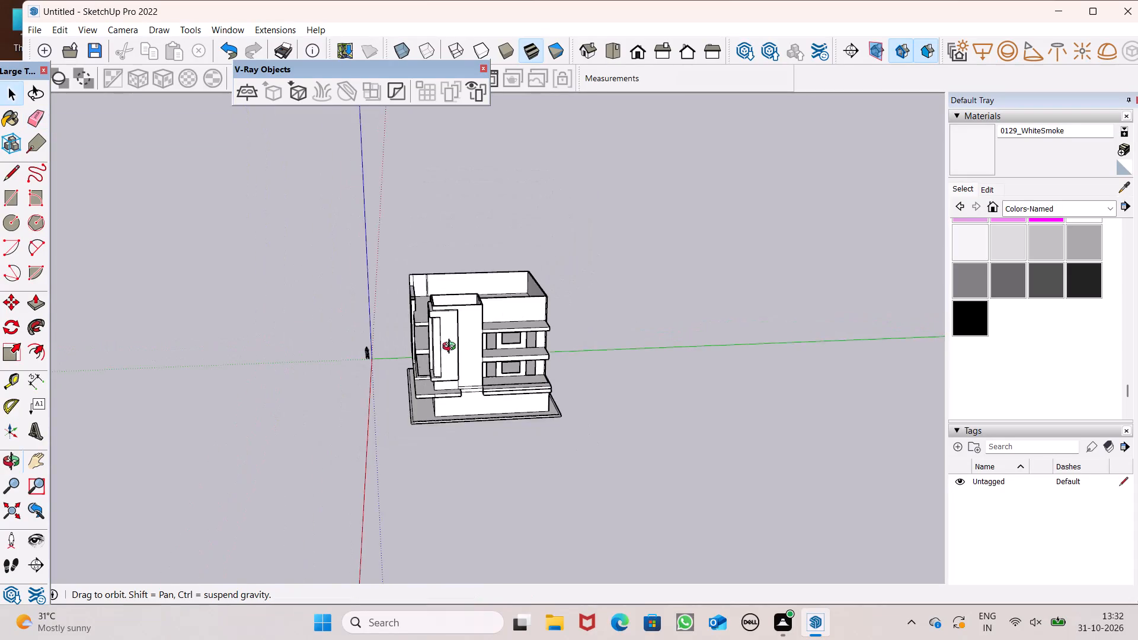
{"action": "middle_click_drag", "start_coordinate": [452, 348], "coordinate": [841, 284]}
{"action": "scroll", "coordinate": [641, 338], "scroll_direction": "up", "scroll_amount": 7}
{"action": "scroll", "coordinate": [497, 412], "scroll_direction": "up", "scroll_amount": 1}
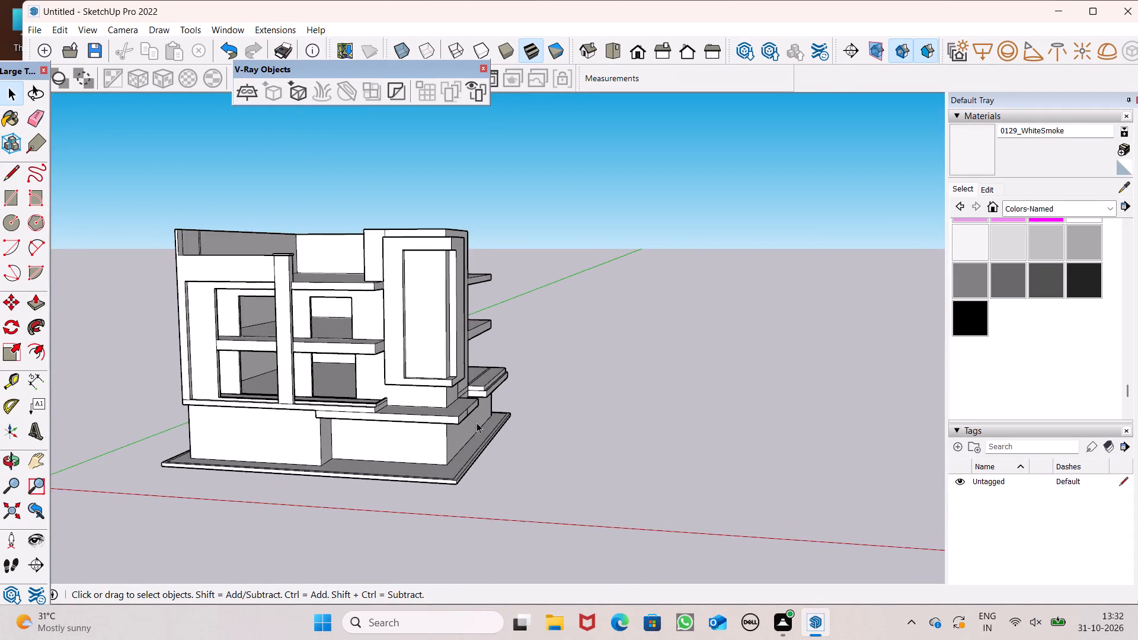
{"action": "scroll", "coordinate": [477, 423], "scroll_direction": "up", "scroll_amount": 1}
{"action": "middle_click_drag", "start_coordinate": [477, 423], "coordinate": [558, 414]}
{"action": "scroll", "coordinate": [346, 324], "scroll_direction": "down", "scroll_amount": 4}
{"action": "middle_click_drag", "start_coordinate": [411, 398], "coordinate": [301, 436]}
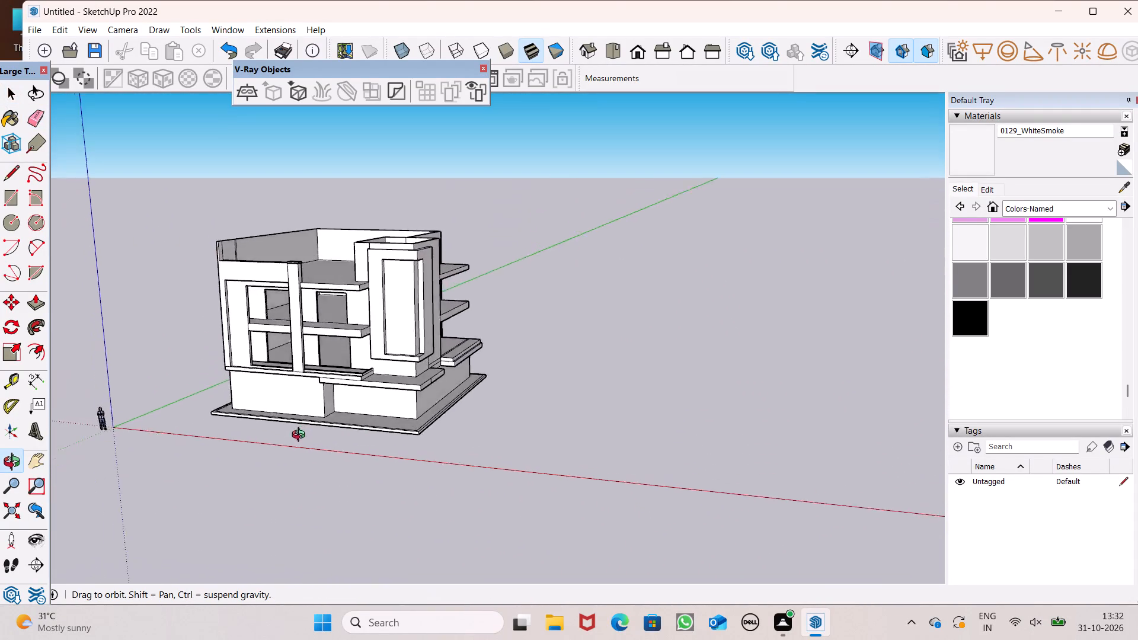
{"action": "middle_click_drag", "start_coordinate": [301, 436], "coordinate": [18, 441]}
{"action": "middle_click_drag", "start_coordinate": [325, 385], "coordinate": [194, 401]}
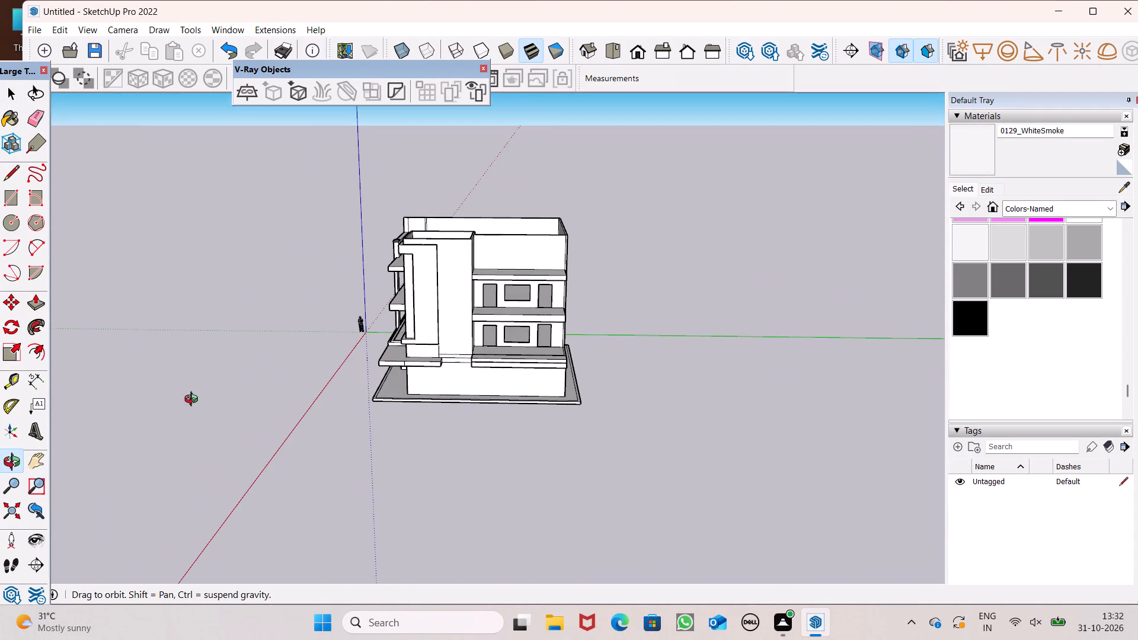
{"action": "middle_click_drag", "start_coordinate": [194, 401], "coordinate": [184, 418]}
{"action": "scroll", "coordinate": [360, 258], "scroll_direction": "up", "scroll_amount": 8}
{"action": "middle_click_drag", "start_coordinate": [449, 321], "coordinate": [433, 536]}
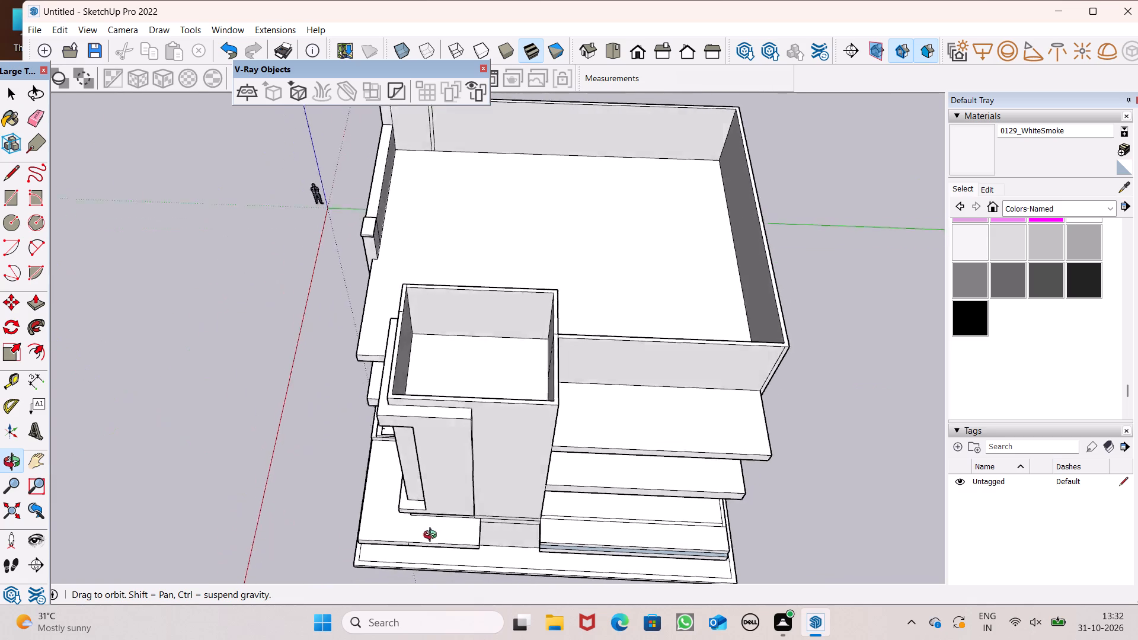
{"action": "middle_click_drag", "start_coordinate": [433, 536], "coordinate": [149, 459]}
{"action": "scroll", "coordinate": [305, 393], "scroll_direction": "down", "scroll_amount": 3}
{"action": "middle_click_drag", "start_coordinate": [421, 380], "coordinate": [388, 369]}
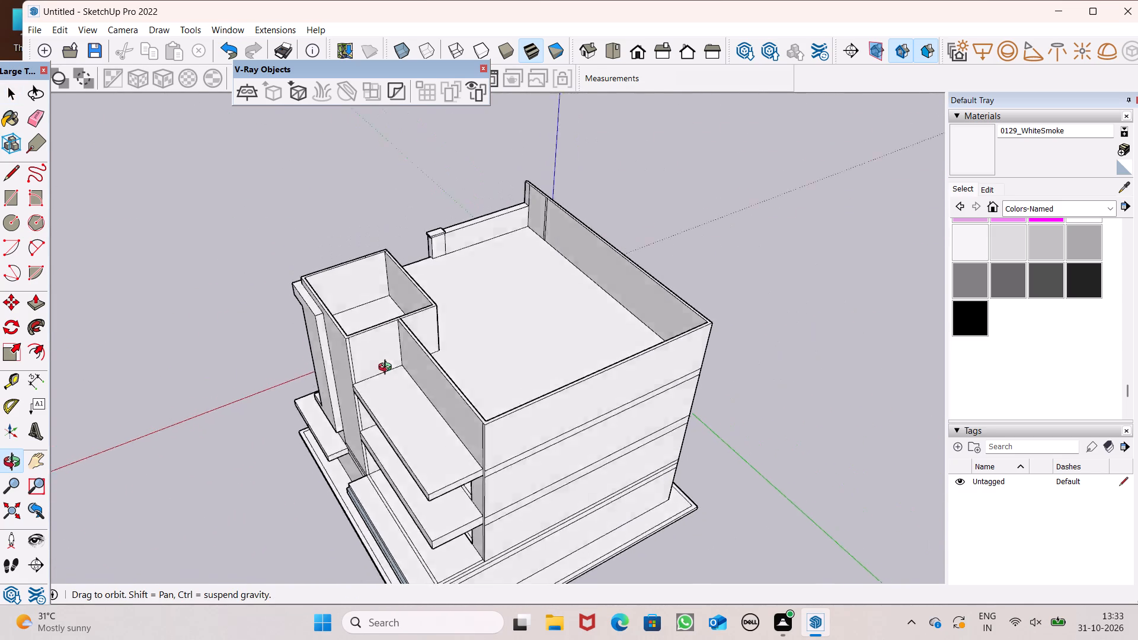
{"action": "middle_click_drag", "start_coordinate": [388, 369], "coordinate": [369, 372]}
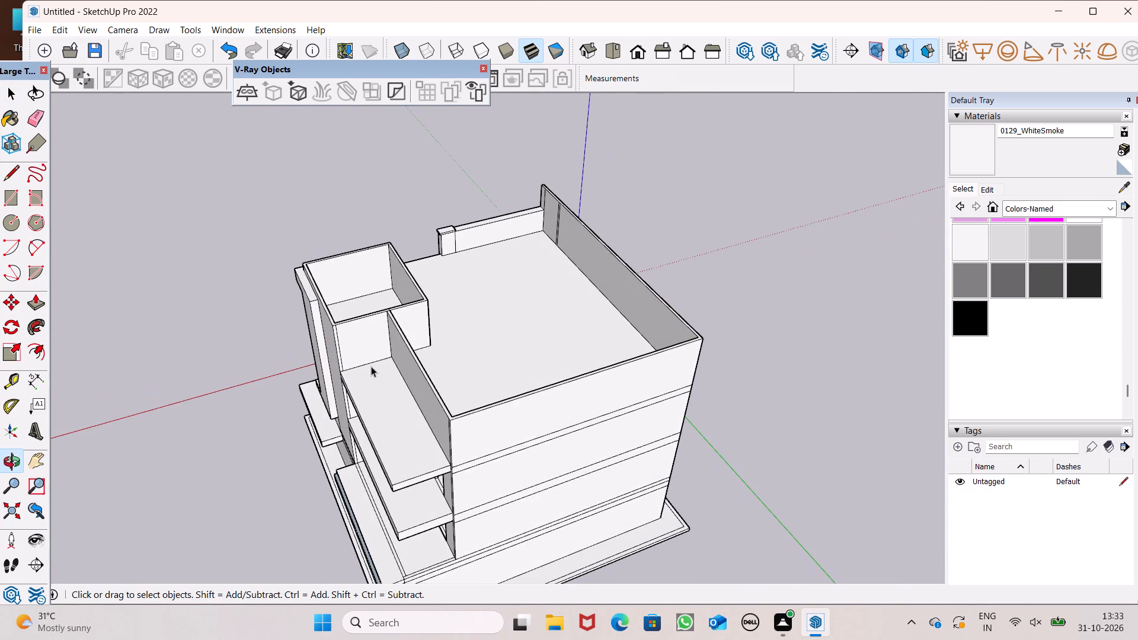
Draw a 6" edge across the top of the roof walls at the corner where the balcony-side wall meets the side wall.
{"action": "scroll", "coordinate": [379, 387], "scroll_direction": "up", "scroll_amount": 6}
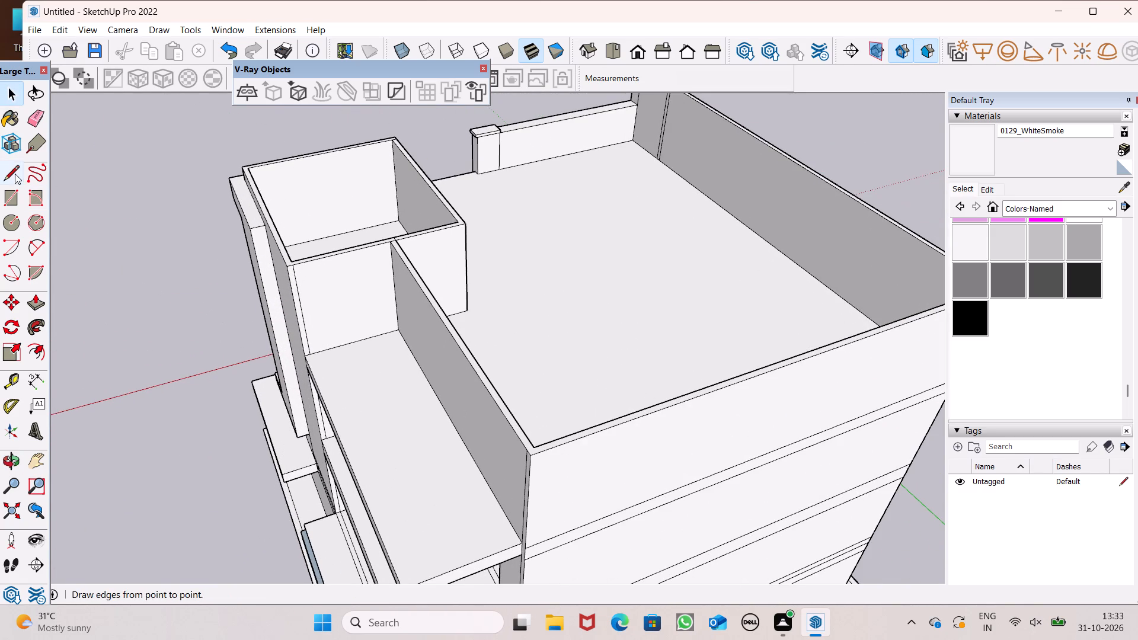
{"action": "left_click", "coordinate": [14, 172]}
{"action": "scroll", "coordinate": [240, 201], "scroll_direction": "down", "scroll_amount": 5}
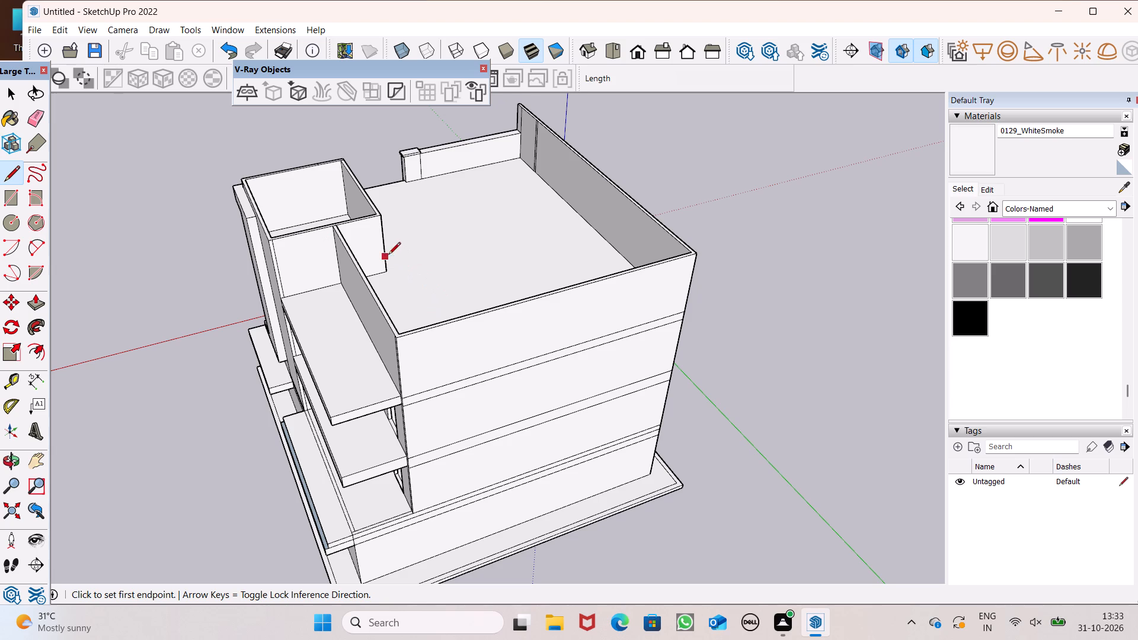
{"action": "scroll", "coordinate": [364, 223], "scroll_direction": "down", "scroll_amount": 1}
{"action": "middle_click_drag", "start_coordinate": [401, 252], "coordinate": [446, 320]}
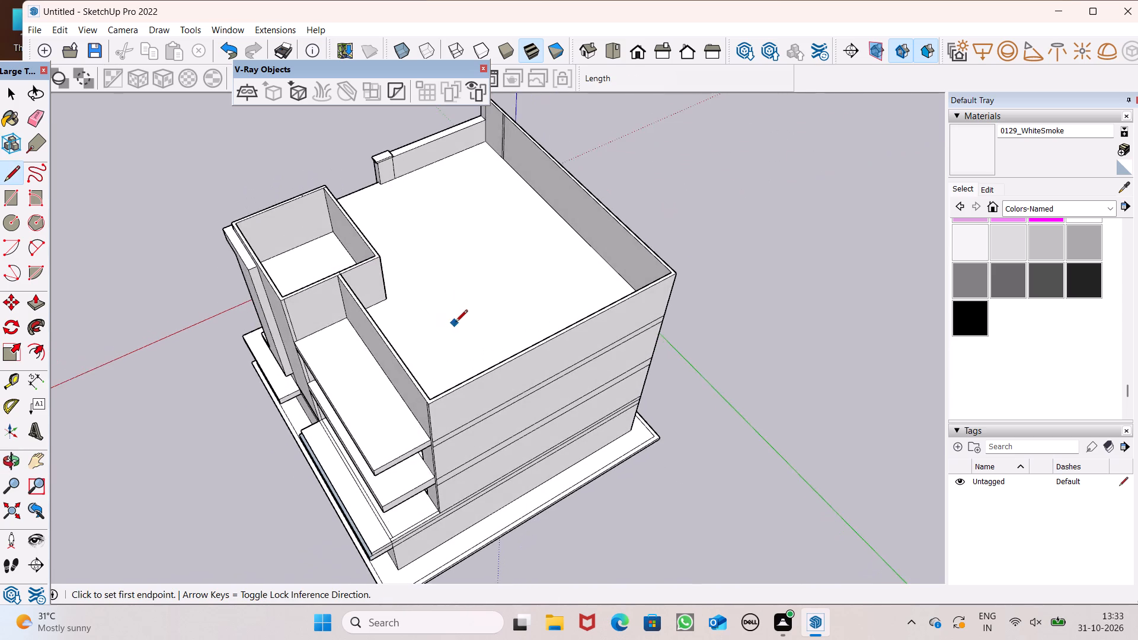
{"action": "scroll", "coordinate": [455, 326], "scroll_direction": "up", "scroll_amount": 7}
{"action": "scroll", "coordinate": [429, 457], "scroll_direction": "up", "scroll_amount": 7}
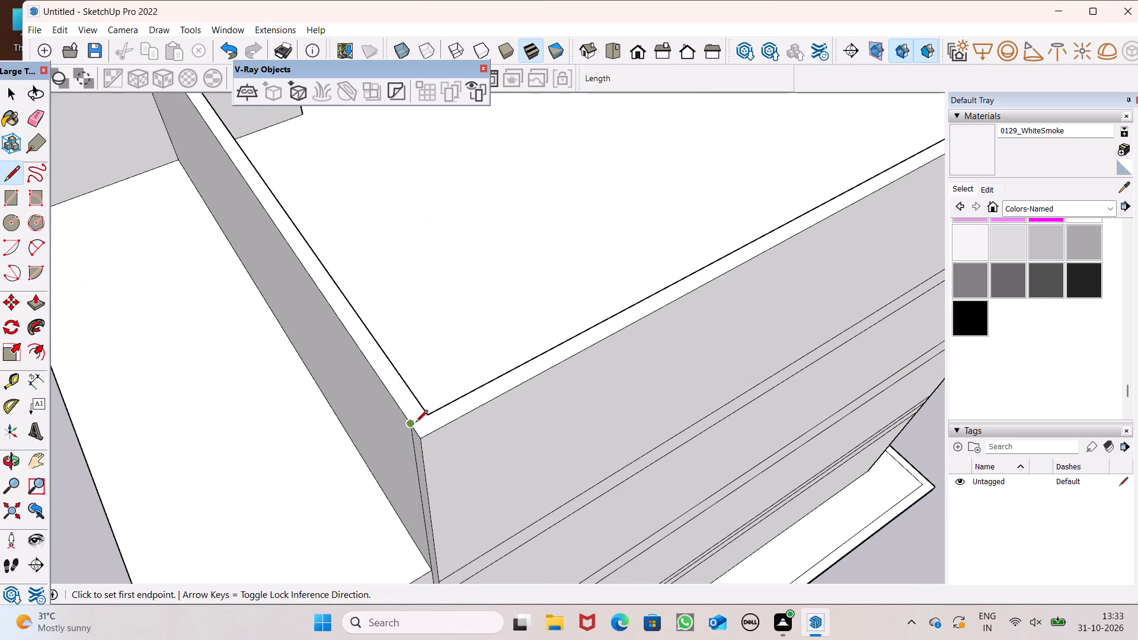
{"action": "left_click", "coordinate": [431, 414]}
{"action": "left_click", "coordinate": [416, 421]}
Push the top of the roof wall on the balcony side, between the tower and the side wall, down 10' to the slab.
{"action": "scroll", "coordinate": [452, 367], "scroll_direction": "down", "scroll_amount": 7}
{"action": "middle_click_drag", "start_coordinate": [428, 438], "coordinate": [542, 458]}
{"action": "scroll", "coordinate": [435, 362], "scroll_direction": "down", "scroll_amount": 3}
{"action": "scroll", "coordinate": [385, 383], "scroll_direction": "up", "scroll_amount": 1}
{"action": "middle_click_drag", "start_coordinate": [388, 392], "coordinate": [507, 447]}
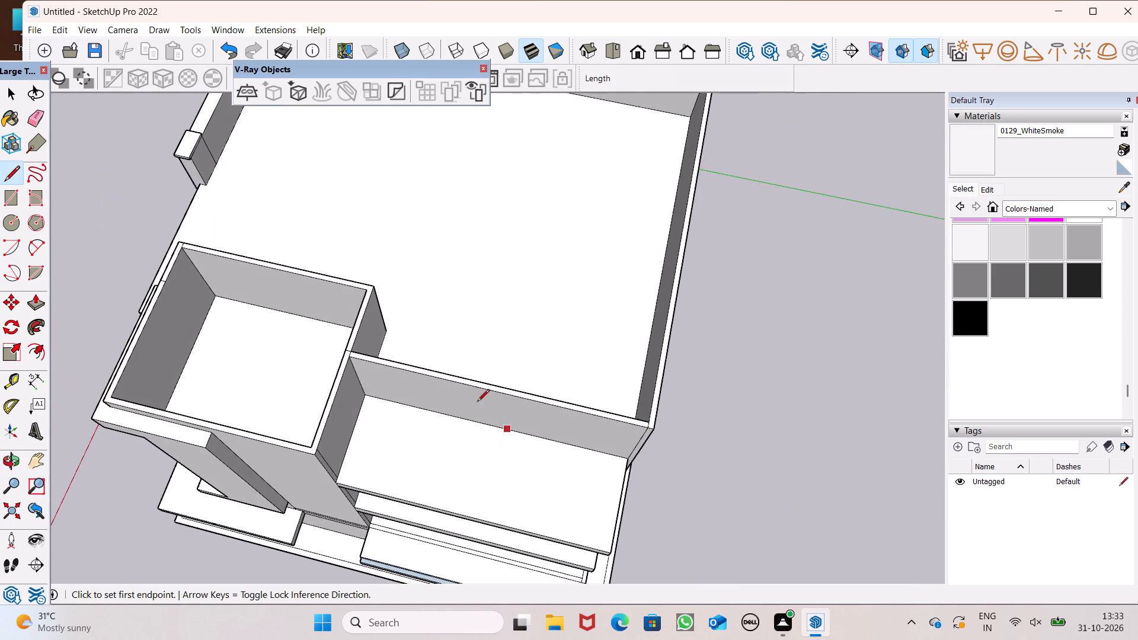
{"action": "scroll", "coordinate": [362, 329], "scroll_direction": "down", "scroll_amount": 4}
{"action": "left_click", "coordinate": [40, 304]}
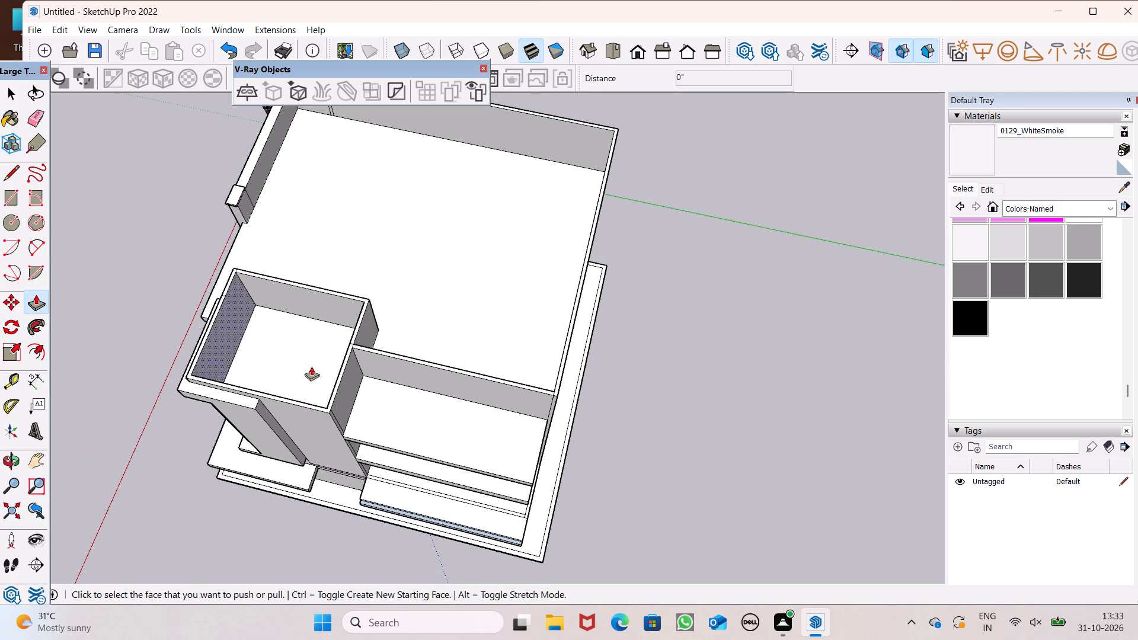
{"action": "scroll", "coordinate": [466, 338], "scroll_direction": "up", "scroll_amount": 4}
{"action": "left_click_drag", "start_coordinate": [468, 392], "coordinate": [462, 453]}
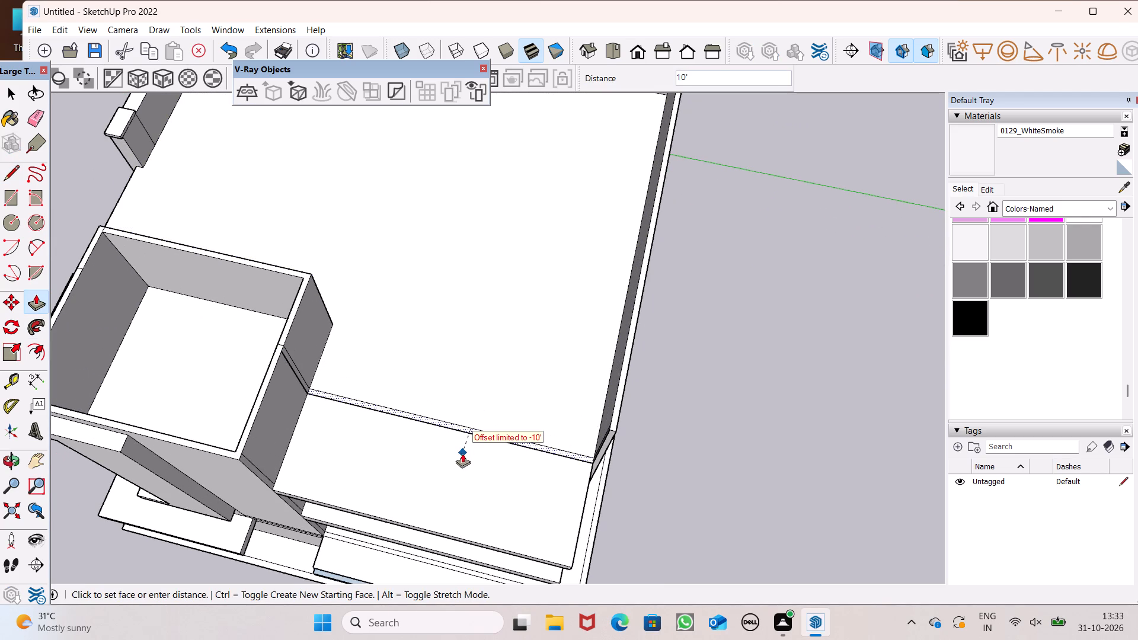
{"action": "left_click_drag", "start_coordinate": [462, 453], "coordinate": [461, 454]}
Erase the leftover vertical edges on the tower's side face and the short edge across its wall top.
{"action": "scroll", "coordinate": [427, 377], "scroll_direction": "down", "scroll_amount": 5}
{"action": "middle_click_drag", "start_coordinate": [446, 426], "coordinate": [318, 296]}
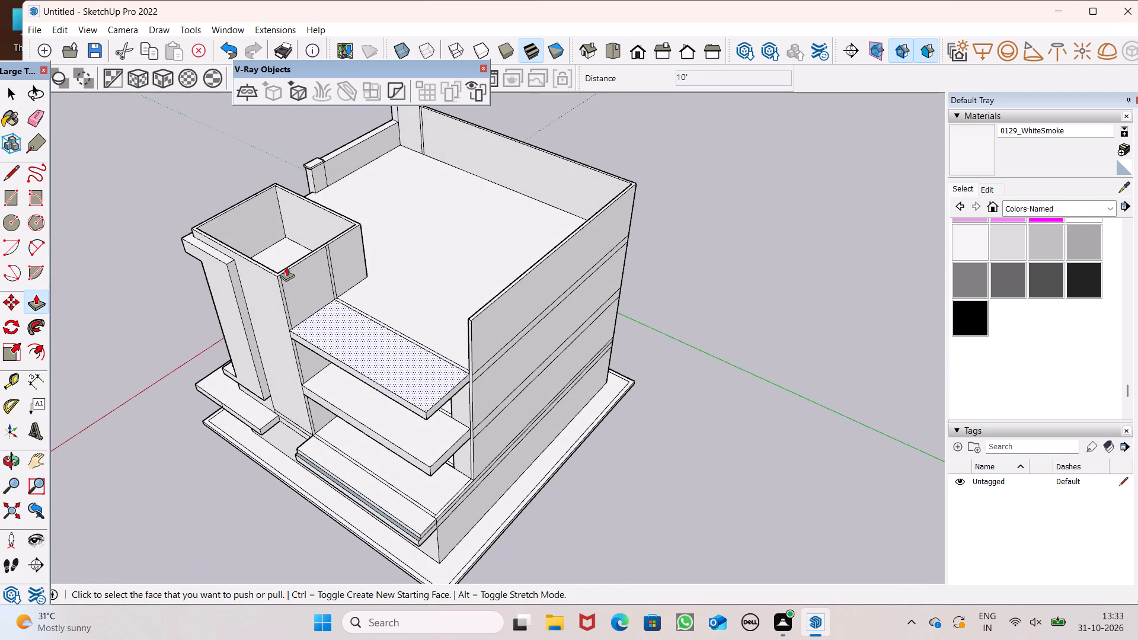
{"action": "left_click", "coordinate": [32, 118]}
{"action": "scroll", "coordinate": [381, 203], "scroll_direction": "up", "scroll_amount": 2}
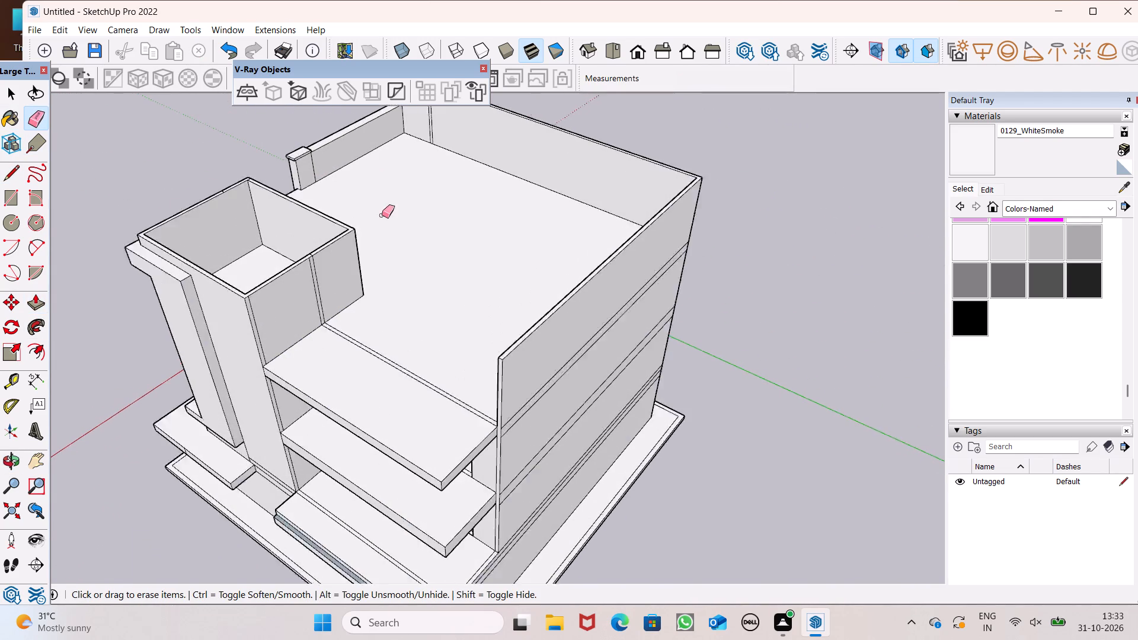
{"action": "scroll", "coordinate": [382, 215], "scroll_direction": "up", "scroll_amount": 6}
{"action": "scroll", "coordinate": [249, 314], "scroll_direction": "up", "scroll_amount": 6}
{"action": "left_click_drag", "start_coordinate": [234, 302], "coordinate": [206, 322]}
{"action": "scroll", "coordinate": [188, 247], "scroll_direction": "up", "scroll_amount": 4}
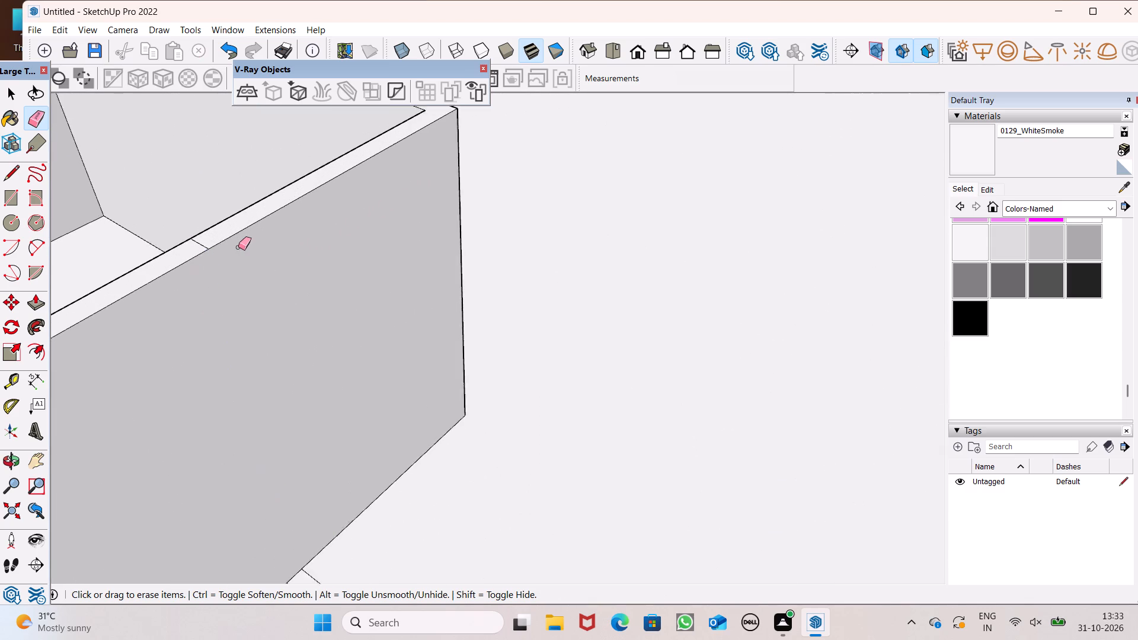
{"action": "scroll", "coordinate": [238, 247], "scroll_direction": "up", "scroll_amount": 3}
{"action": "left_click", "coordinate": [191, 239]}
{"action": "left_click_drag", "start_coordinate": [187, 235], "coordinate": [188, 240]}
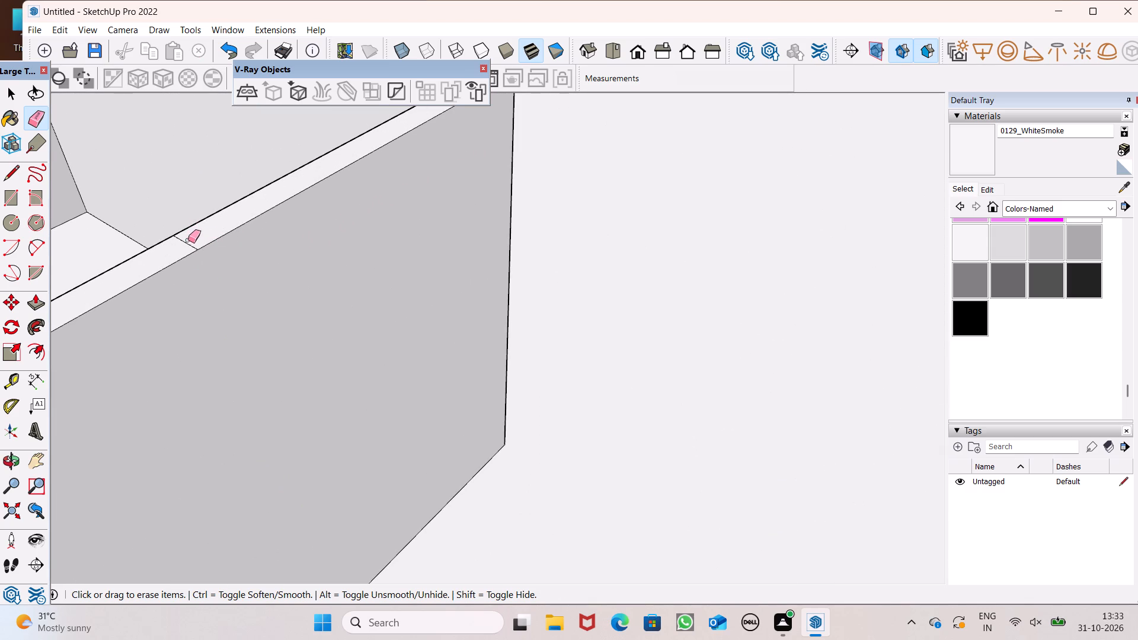
{"action": "left_click_drag", "start_coordinate": [188, 240], "coordinate": [187, 244]}
Erase the two parallel seam lines crossing the roof slab where the balcony-side wall stood.
{"action": "scroll", "coordinate": [250, 223], "scroll_direction": "down", "scroll_amount": 8}
{"action": "middle_click_drag", "start_coordinate": [349, 379], "coordinate": [398, 188]}
{"action": "scroll", "coordinate": [349, 379], "scroll_direction": "up", "scroll_amount": 1}
{"action": "scroll", "coordinate": [407, 211], "scroll_direction": "down", "scroll_amount": 6}
{"action": "middle_click_drag", "start_coordinate": [419, 233], "coordinate": [414, 290]}
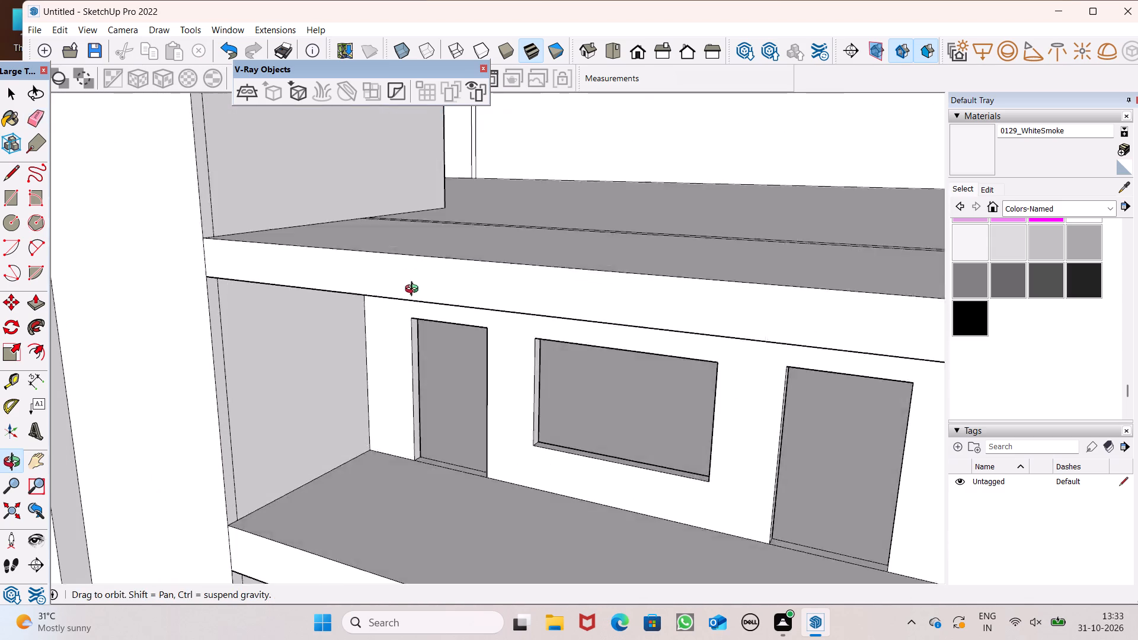
{"action": "middle_click_drag", "start_coordinate": [414, 290], "coordinate": [414, 313]}
{"action": "left_click_drag", "start_coordinate": [431, 281], "coordinate": [440, 263]}
Erase the leftover vertical edge near the free end of the side roof wall's inner face.
{"action": "scroll", "coordinate": [440, 272], "scroll_direction": "down", "scroll_amount": 4}
{"action": "middle_click_drag", "start_coordinate": [570, 212], "coordinate": [617, 151]}
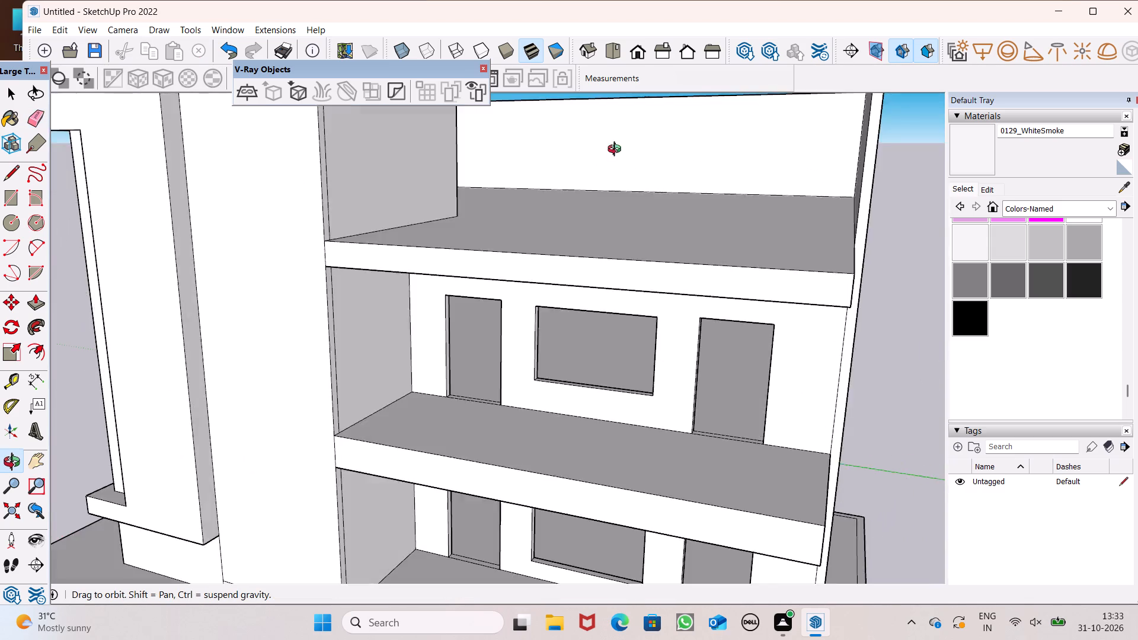
{"action": "middle_click_drag", "start_coordinate": [617, 151], "coordinate": [700, 214]}
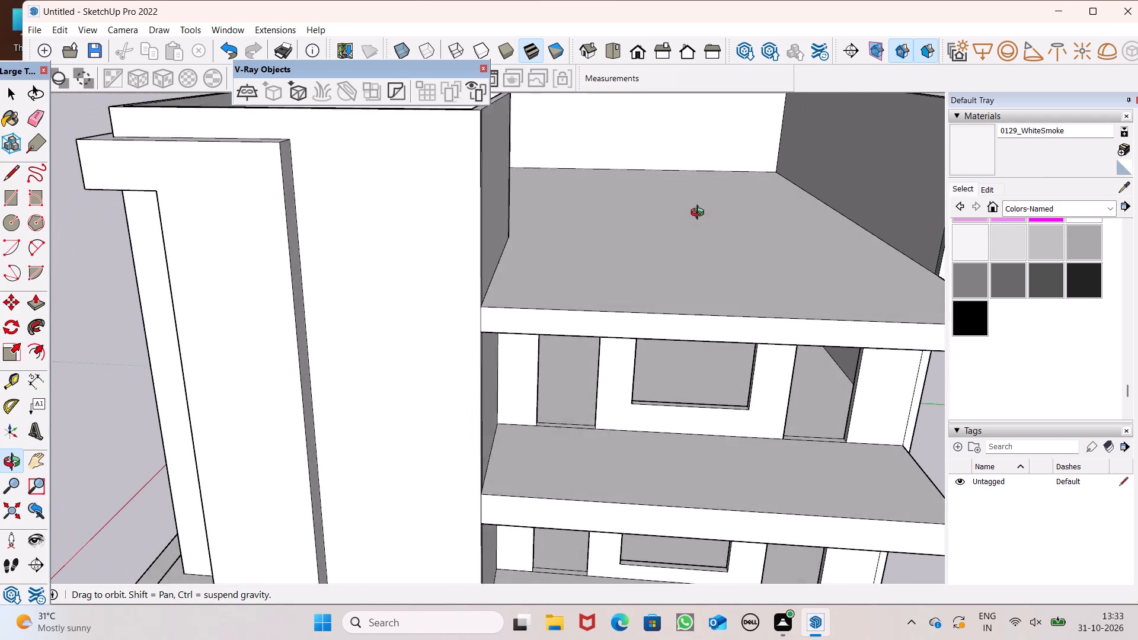
{"action": "middle_click_drag", "start_coordinate": [700, 214], "coordinate": [701, 215]}
{"action": "scroll", "coordinate": [529, 185], "scroll_direction": "down", "scroll_amount": 2}
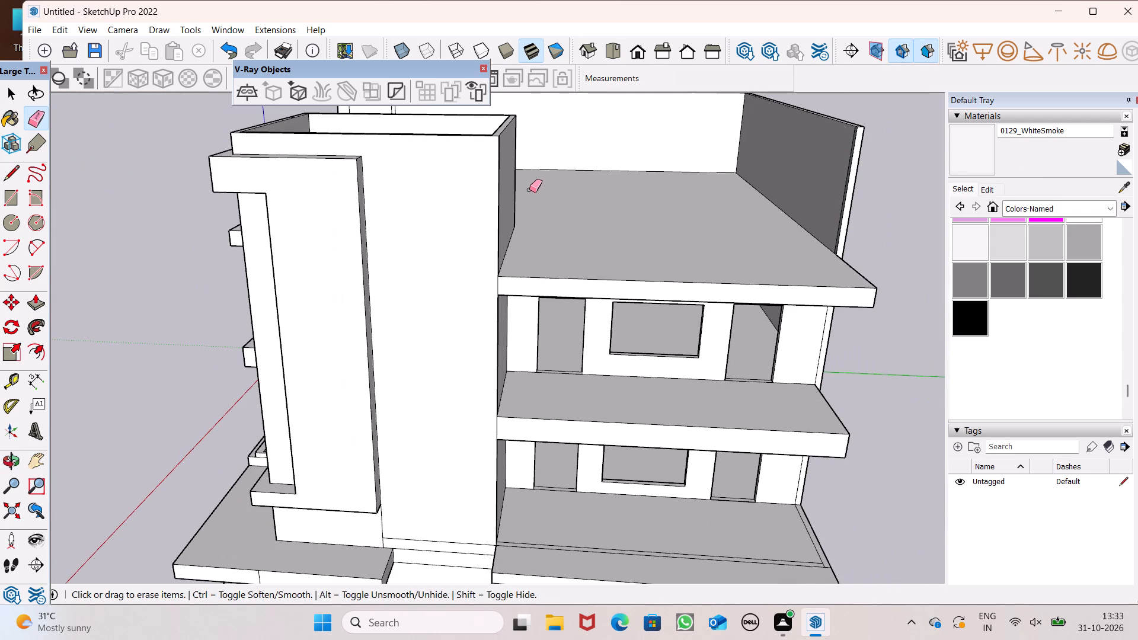
{"action": "scroll", "coordinate": [521, 223], "scroll_direction": "down", "scroll_amount": 2}
{"action": "middle_click_drag", "start_coordinate": [514, 231], "coordinate": [691, 314]}
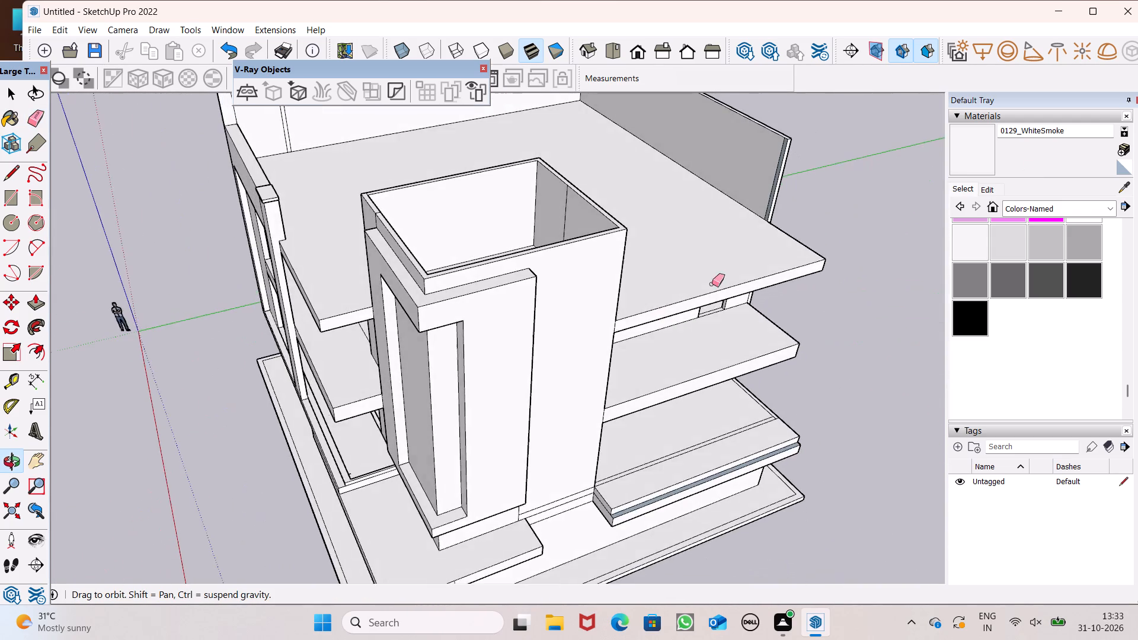
{"action": "scroll", "coordinate": [749, 191], "scroll_direction": "up", "scroll_amount": 7}
{"action": "scroll", "coordinate": [793, 164], "scroll_direction": "up", "scroll_amount": 5}
{"action": "left_click", "coordinate": [793, 165]}
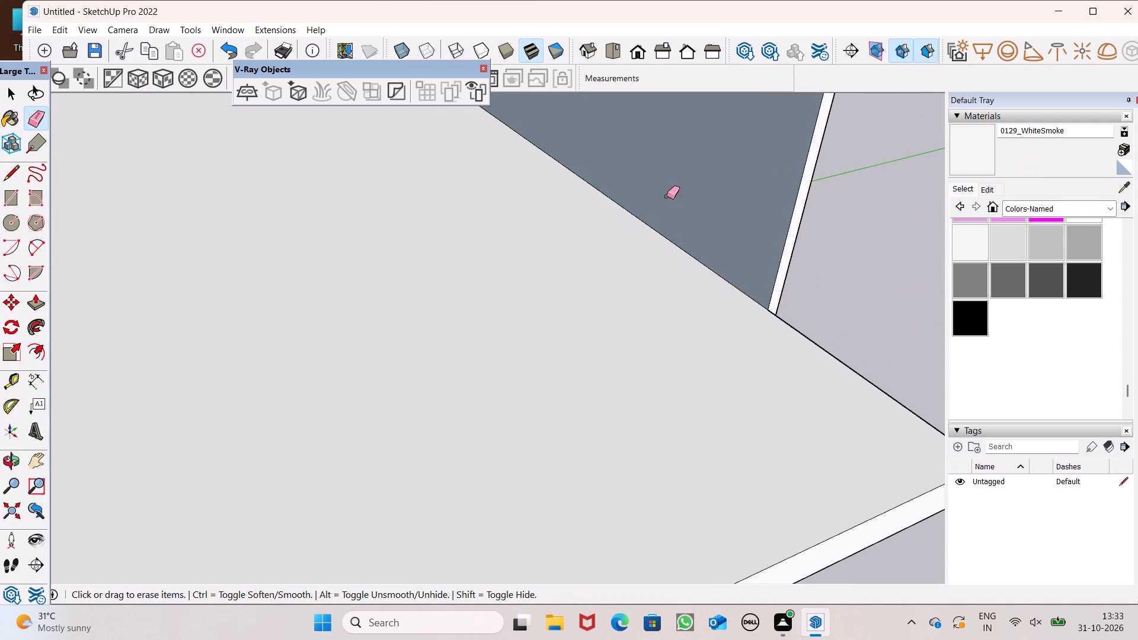
Paint the side roof wall's inner face with 0129_WhiteSmoke.
{"action": "scroll", "coordinate": [644, 212], "scroll_direction": "down", "scroll_amount": 7}
{"action": "scroll", "coordinate": [595, 318], "scroll_direction": "down", "scroll_amount": 2}
{"action": "left_click", "coordinate": [965, 244]}
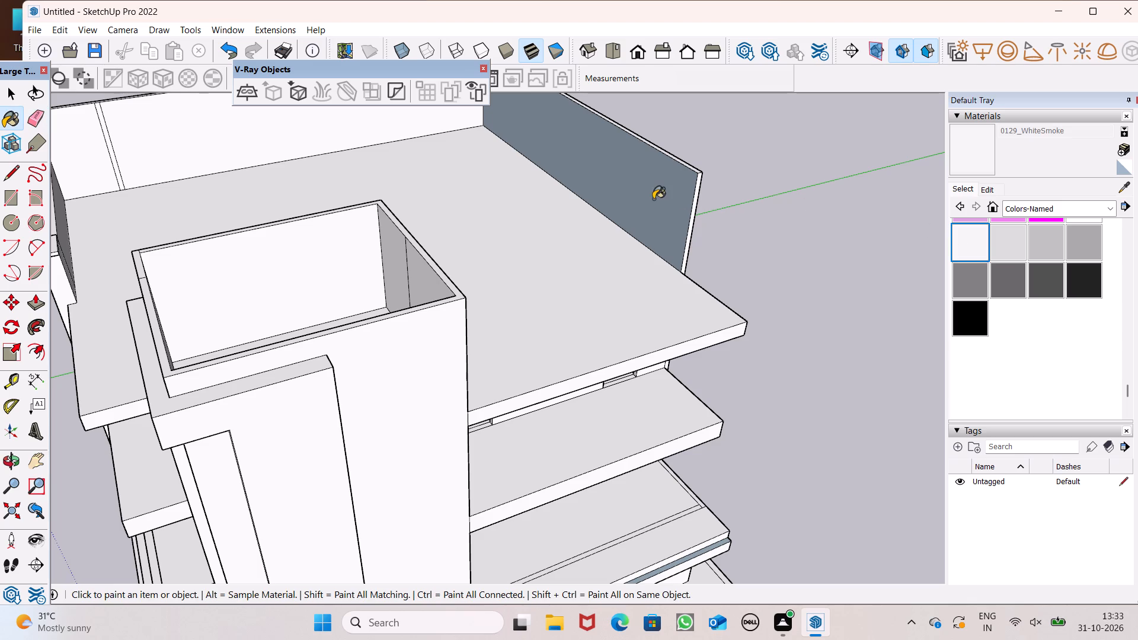
{"action": "left_click", "coordinate": [653, 199]}
Examine the projecting roof slab and the side wall's free end from the front, the side and above.
{"action": "middle_click_drag", "start_coordinate": [696, 277], "coordinate": [549, 277]}
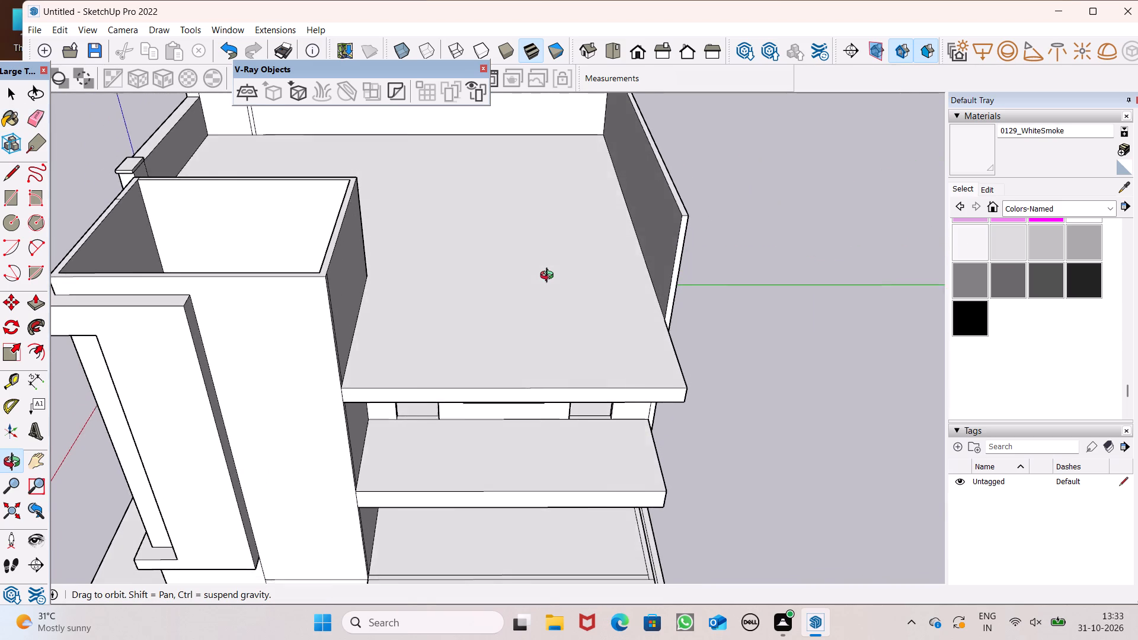
{"action": "middle_click_drag", "start_coordinate": [549, 277], "coordinate": [533, 274]}
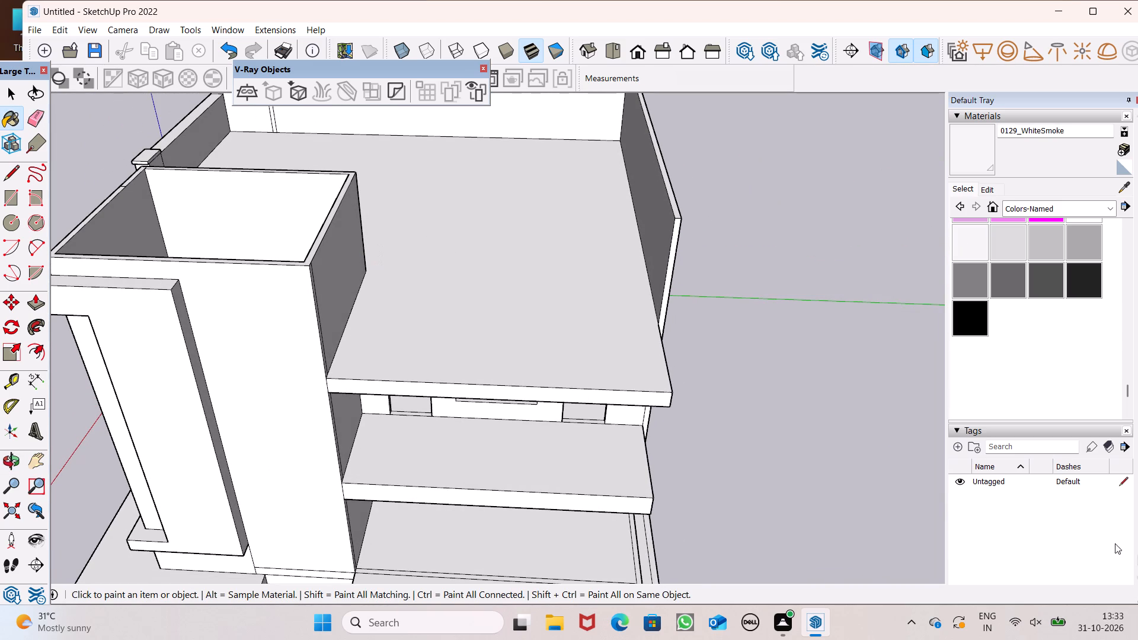
{"action": "left_click", "coordinate": [34, 306]}
{"action": "scroll", "coordinate": [587, 345], "scroll_direction": "up", "scroll_amount": 2}
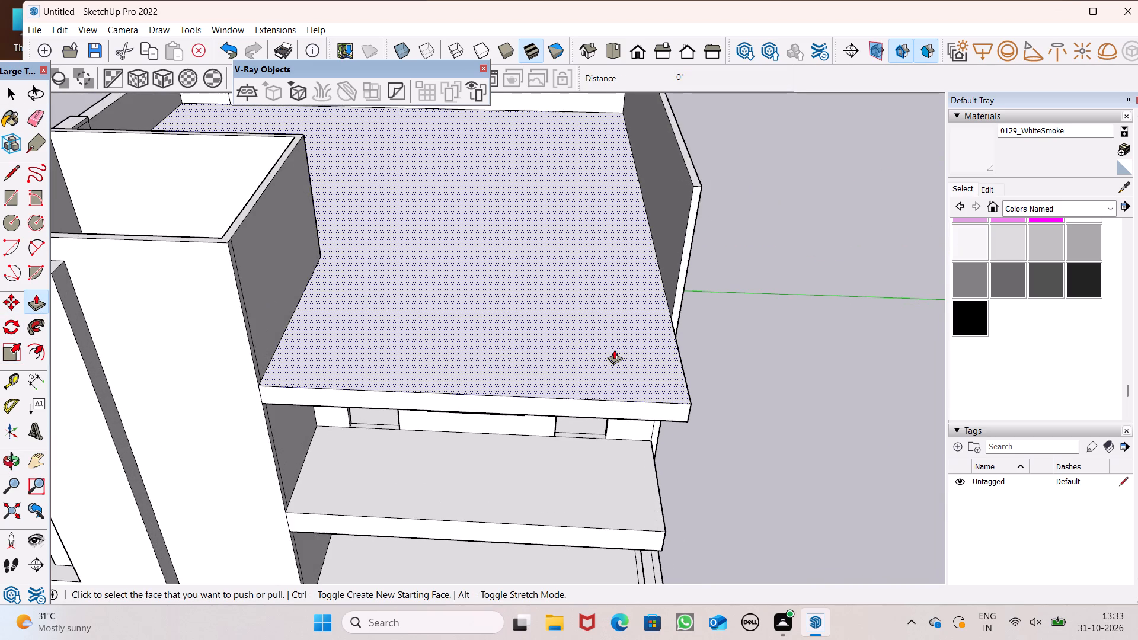
{"action": "scroll", "coordinate": [614, 350], "scroll_direction": "up", "scroll_amount": 1}
{"action": "middle_click_drag", "start_coordinate": [691, 387], "coordinate": [637, 332]}
{"action": "scroll", "coordinate": [634, 341], "scroll_direction": "up", "scroll_amount": 1}
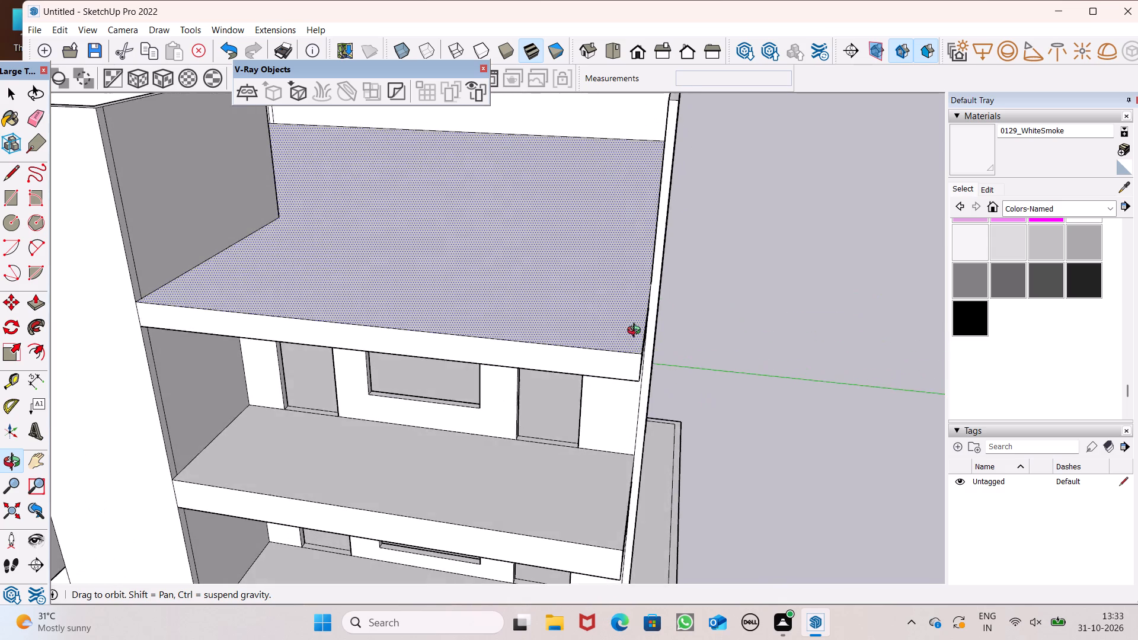
{"action": "middle_click_drag", "start_coordinate": [637, 332], "coordinate": [683, 421]}
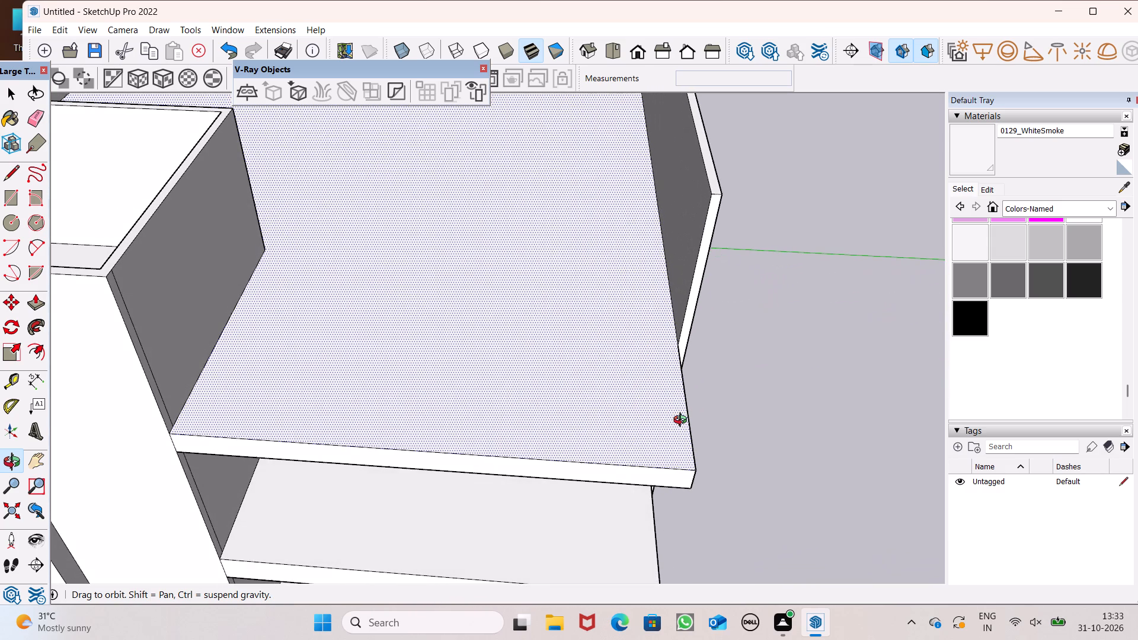
{"action": "middle_click_drag", "start_coordinate": [683, 421], "coordinate": [615, 396]}
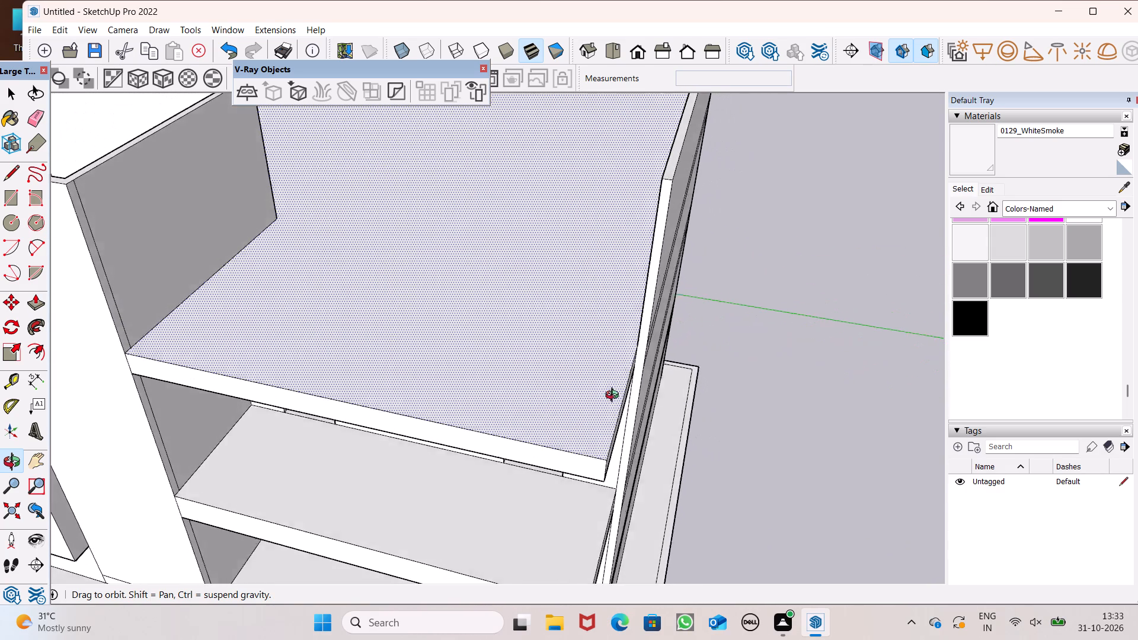
{"action": "middle_click_drag", "start_coordinate": [615, 396], "coordinate": [418, 341]}
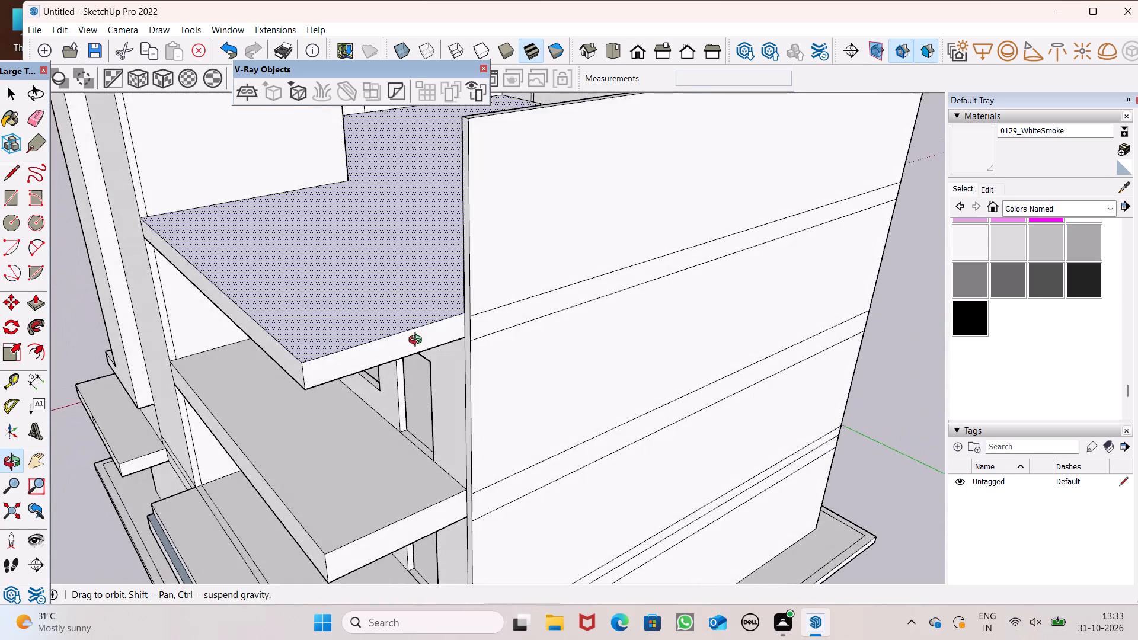
{"action": "middle_click_drag", "start_coordinate": [418, 341], "coordinate": [589, 382]}
{"action": "scroll", "coordinate": [462, 285], "scroll_direction": "down", "scroll_amount": 4}
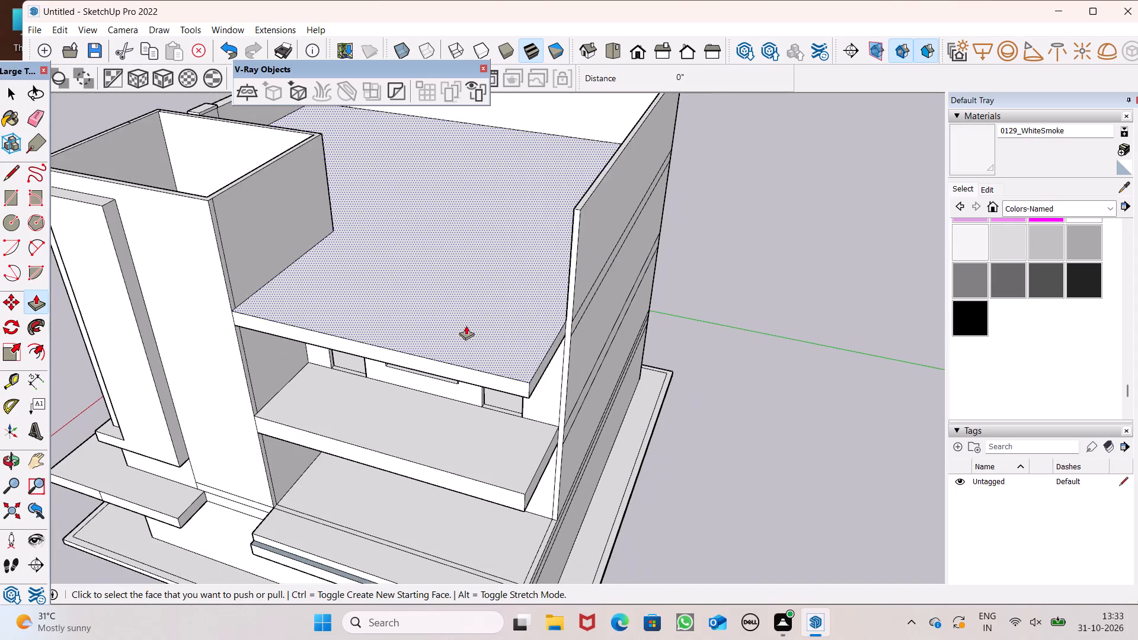
{"action": "middle_click_drag", "start_coordinate": [466, 325], "coordinate": [469, 406]}
{"action": "scroll", "coordinate": [242, 278], "scroll_direction": "down", "scroll_amount": 3}
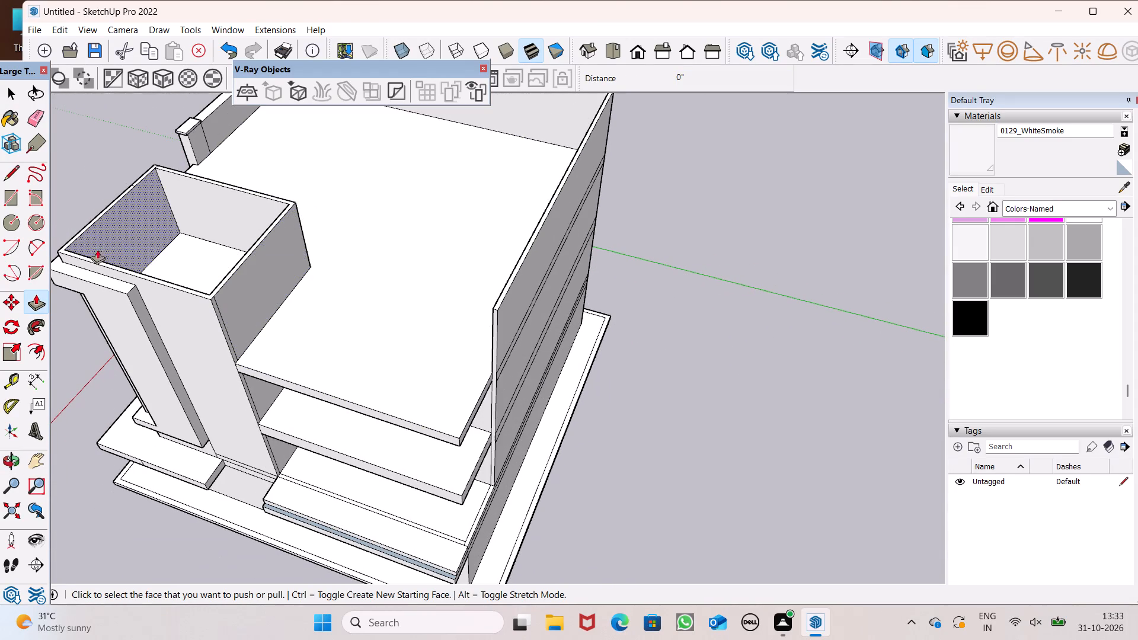
Draw inset border lines on the roof slab, about 26' 6" along the front edge and along the open side, returning about 9" to the edge.
{"action": "left_click", "coordinate": [5, 171]}
{"action": "scroll", "coordinate": [390, 434], "scroll_direction": "up", "scroll_amount": 5}
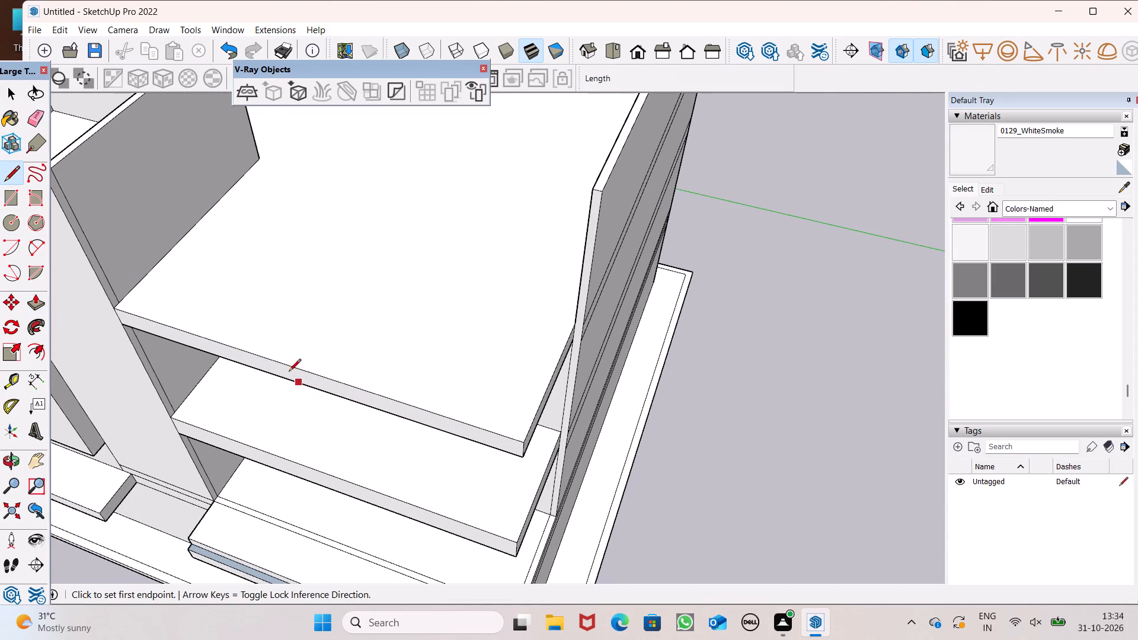
{"action": "left_click_drag", "start_coordinate": [123, 300], "coordinate": [138, 306]}
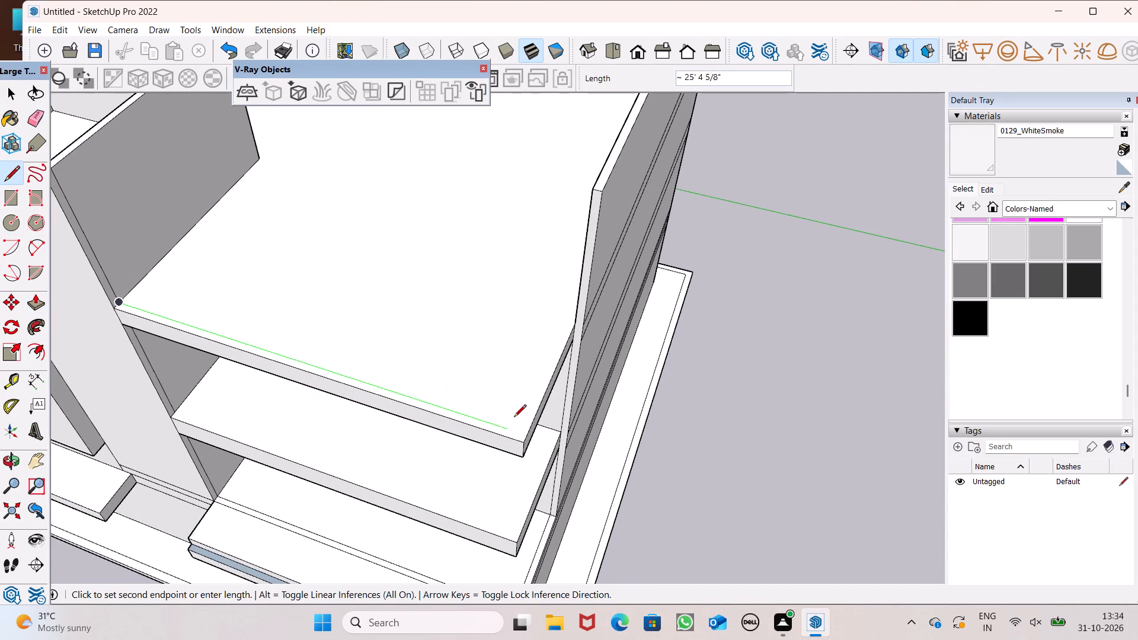
{"action": "left_click", "coordinate": [526, 433]}
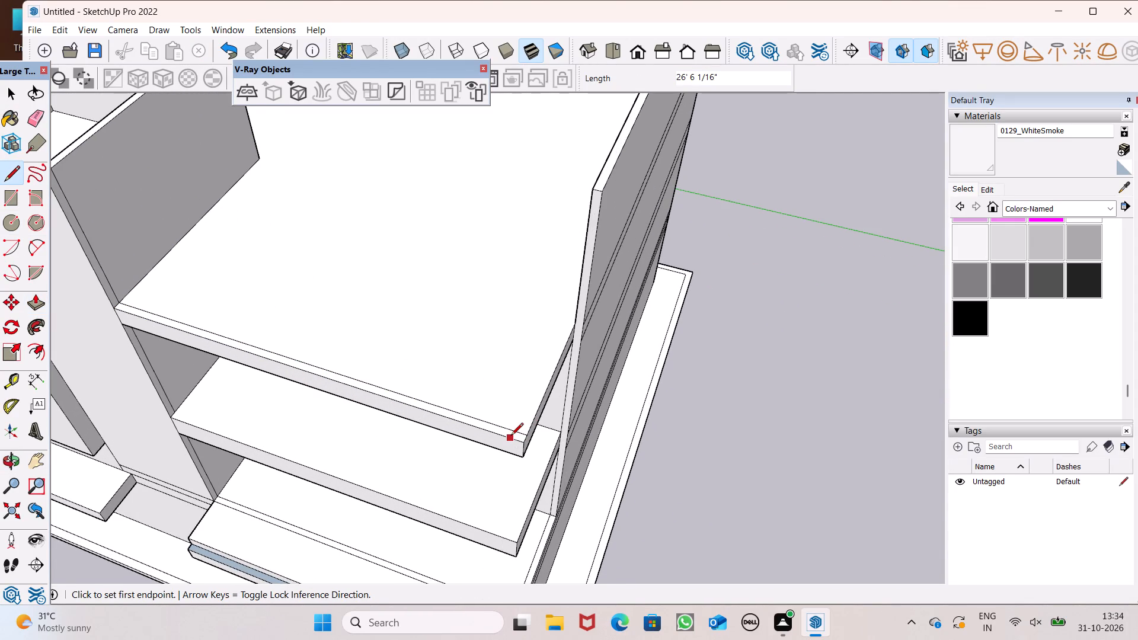
{"action": "left_click", "coordinate": [511, 436]}
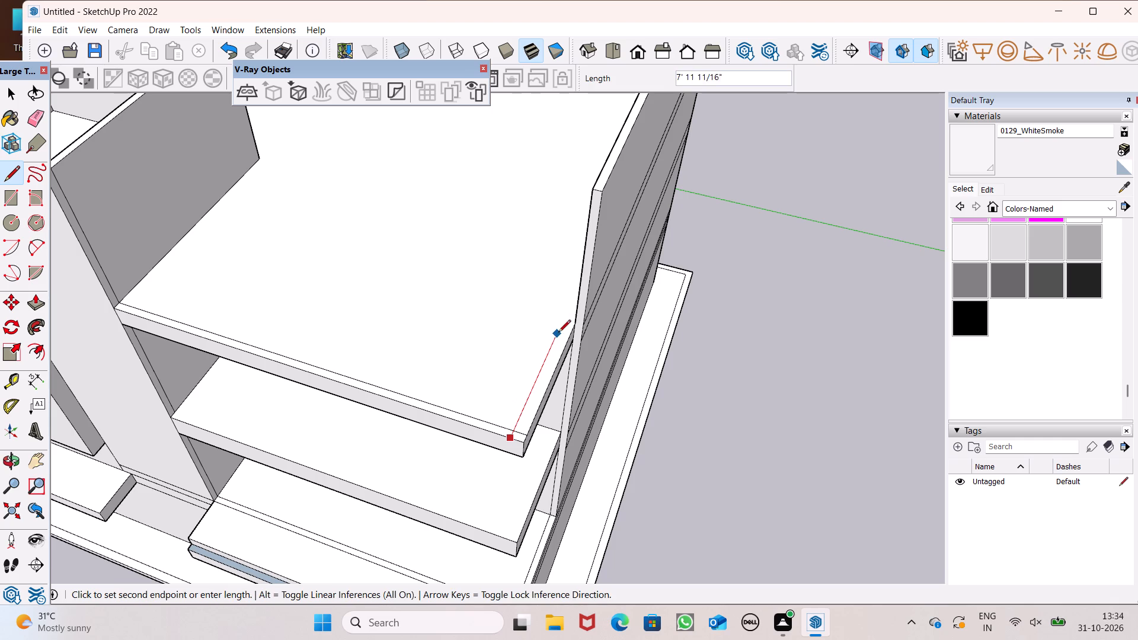
{"action": "middle_click_drag", "start_coordinate": [571, 302], "coordinate": [573, 303]}
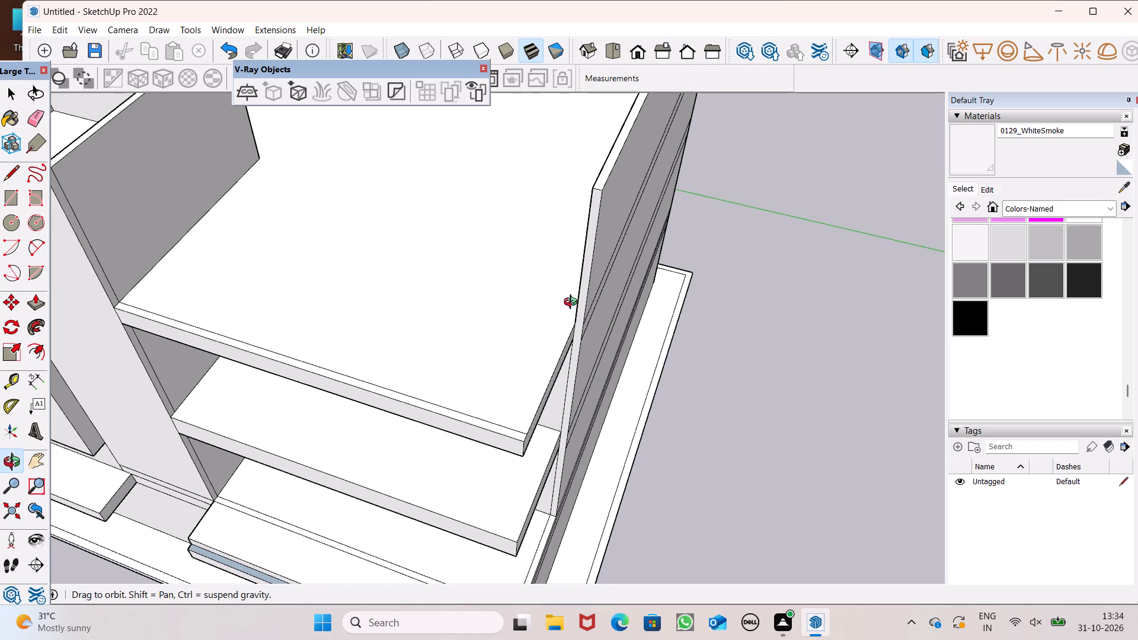
{"action": "middle_click_drag", "start_coordinate": [573, 303], "coordinate": [661, 360]}
{"action": "left_click", "coordinate": [617, 340]}
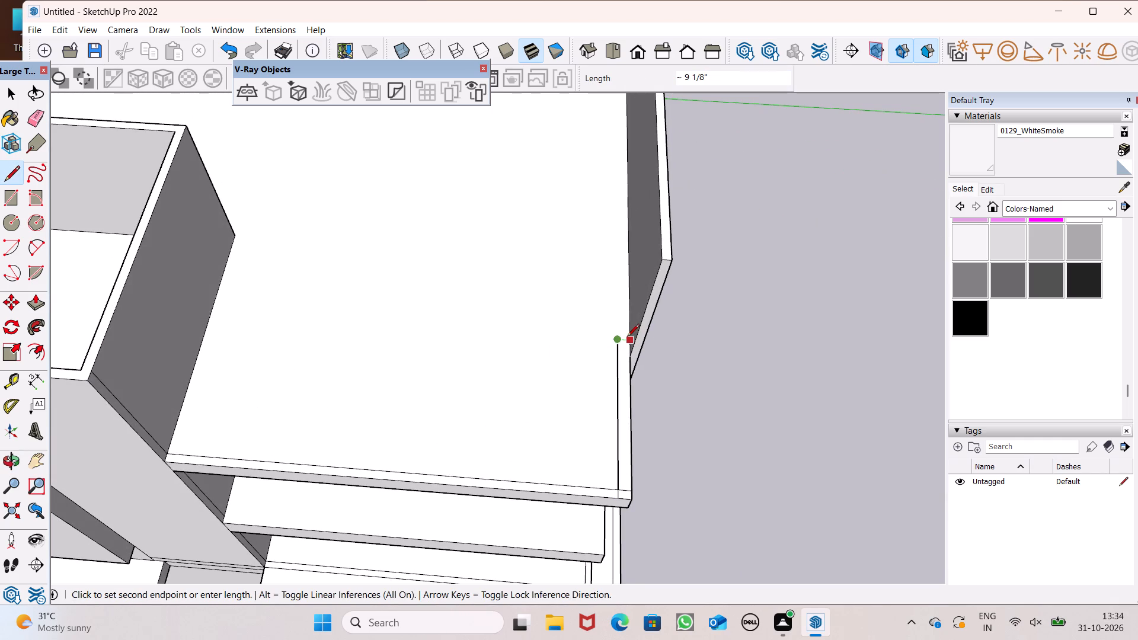
{"action": "left_click", "coordinate": [627, 337]}
Erase the line stubs that overrun the inset border's corner at the front of the roof slab.
{"action": "scroll", "coordinate": [549, 317], "scroll_direction": "down", "scroll_amount": 6}
{"action": "middle_click_drag", "start_coordinate": [643, 480], "coordinate": [640, 472]}
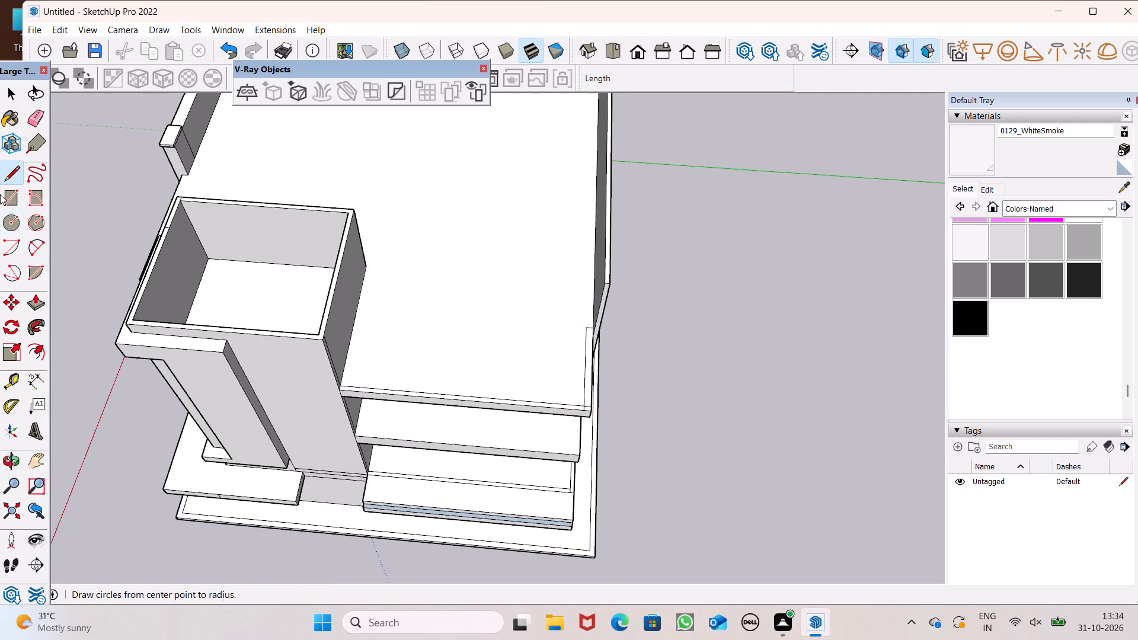
{"action": "left_click", "coordinate": [37, 114]}
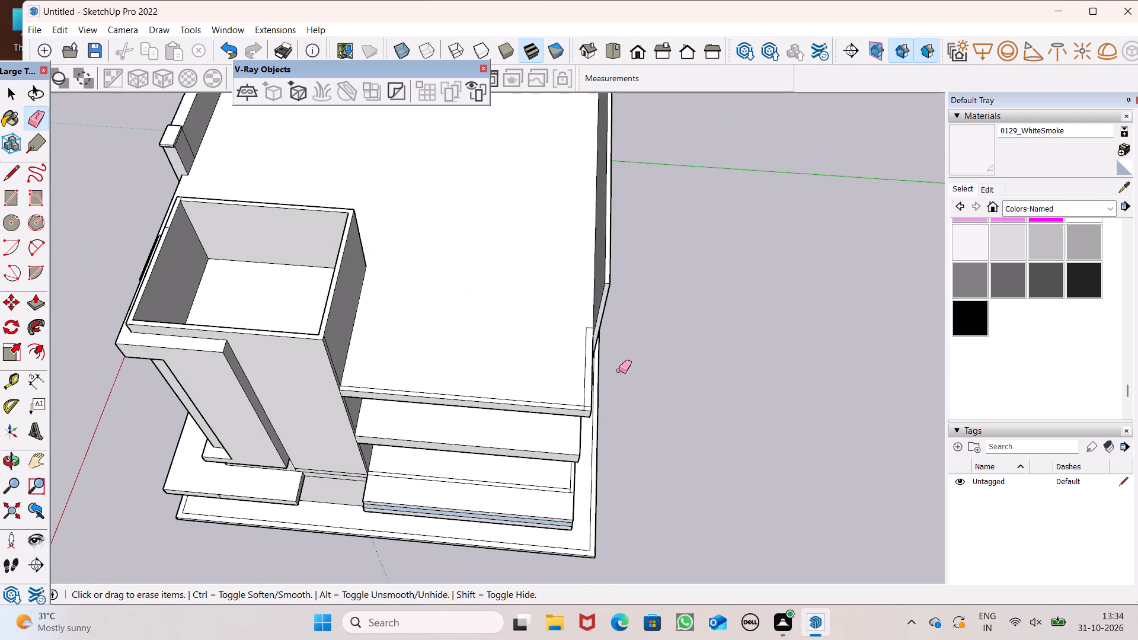
{"action": "scroll", "coordinate": [619, 370], "scroll_direction": "up", "scroll_amount": 7}
{"action": "scroll", "coordinate": [549, 420], "scroll_direction": "down", "scroll_amount": 1}
{"action": "scroll", "coordinate": [545, 476], "scroll_direction": "up", "scroll_amount": 5}
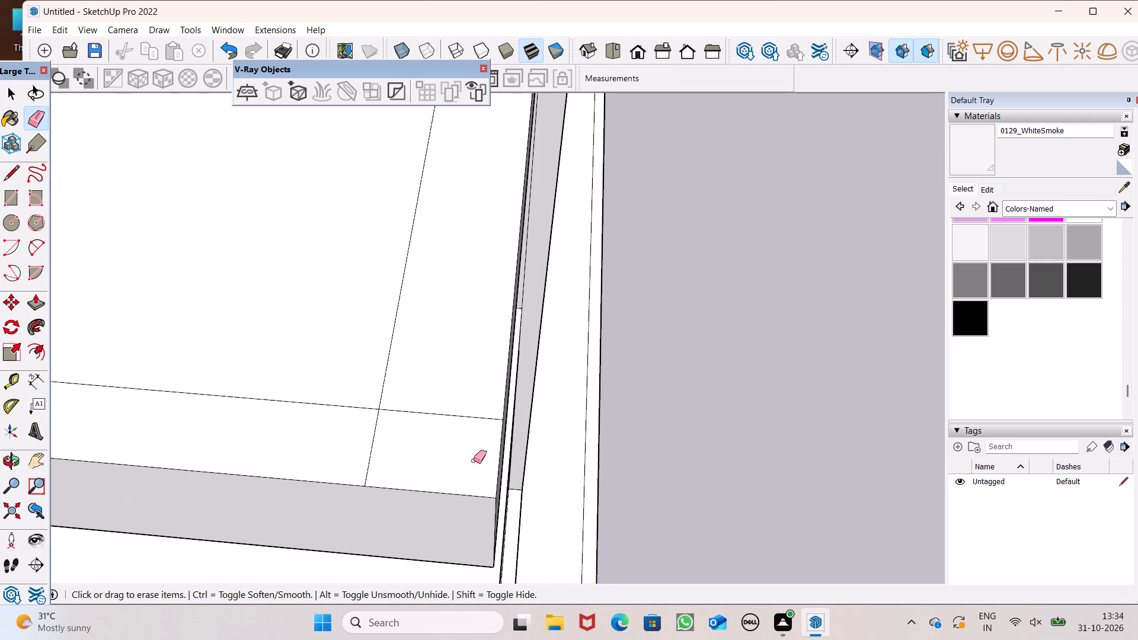
{"action": "left_click_drag", "start_coordinate": [408, 405], "coordinate": [377, 433]}
Examine the house from the front and around to the facade with the capped pillar.
{"action": "scroll", "coordinate": [461, 396], "scroll_direction": "down", "scroll_amount": 7}
{"action": "scroll", "coordinate": [474, 337], "scroll_direction": "down", "scroll_amount": 6}
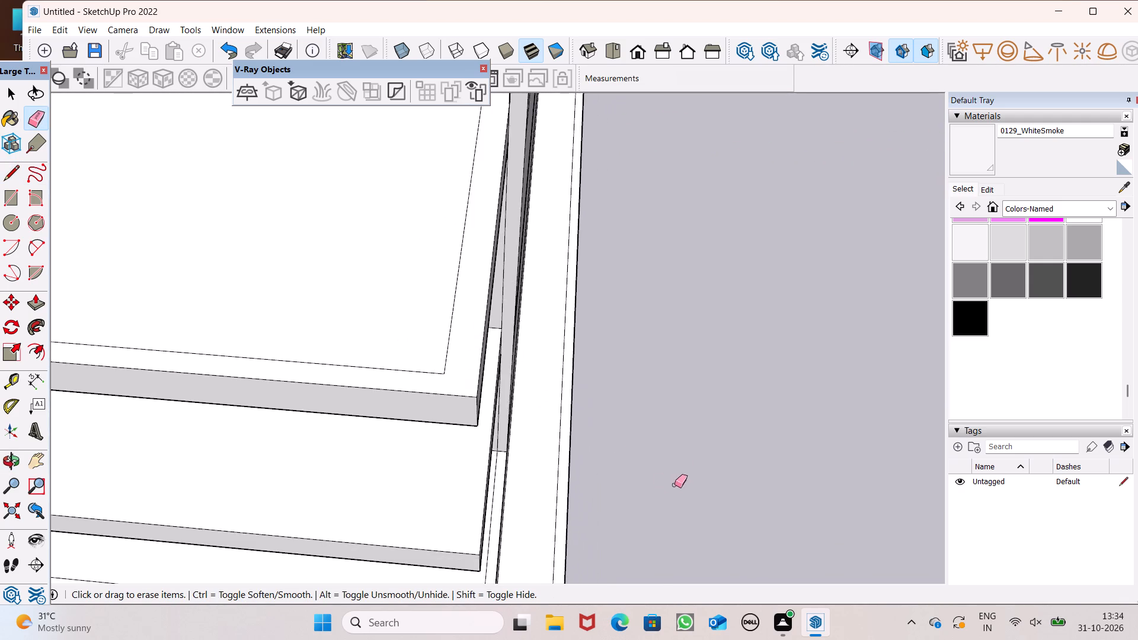
{"action": "middle_click_drag", "start_coordinate": [675, 455], "coordinate": [720, 286]}
{"action": "scroll", "coordinate": [760, 369], "scroll_direction": "down", "scroll_amount": 10}
{"action": "middle_click_drag", "start_coordinate": [770, 395], "coordinate": [718, 308]}
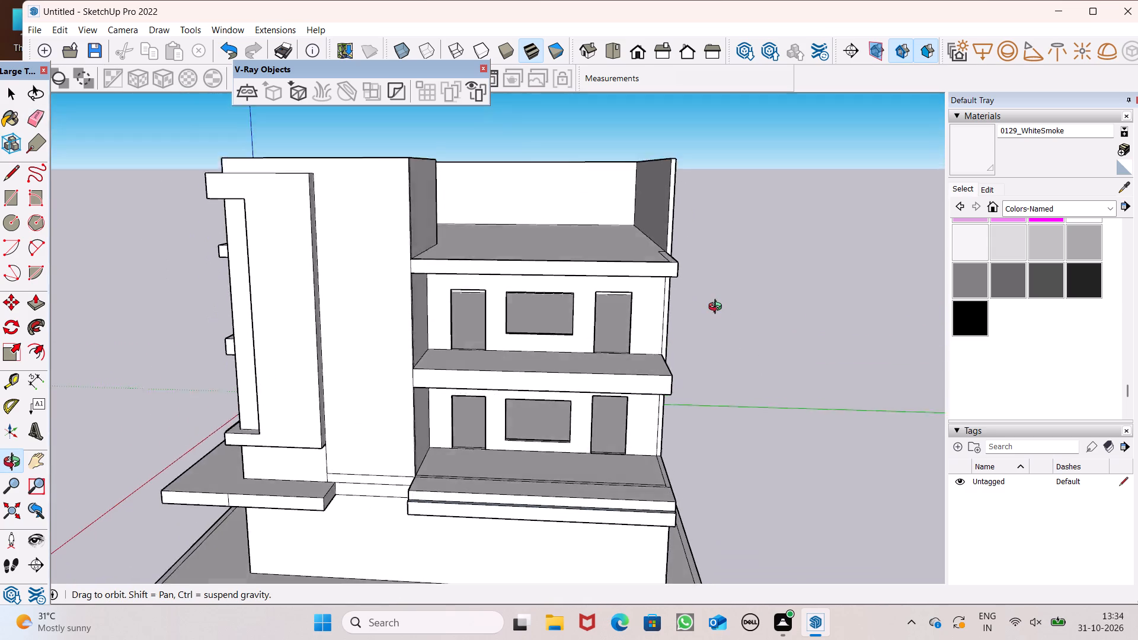
{"action": "middle_click_drag", "start_coordinate": [718, 308], "coordinate": [752, 279]}
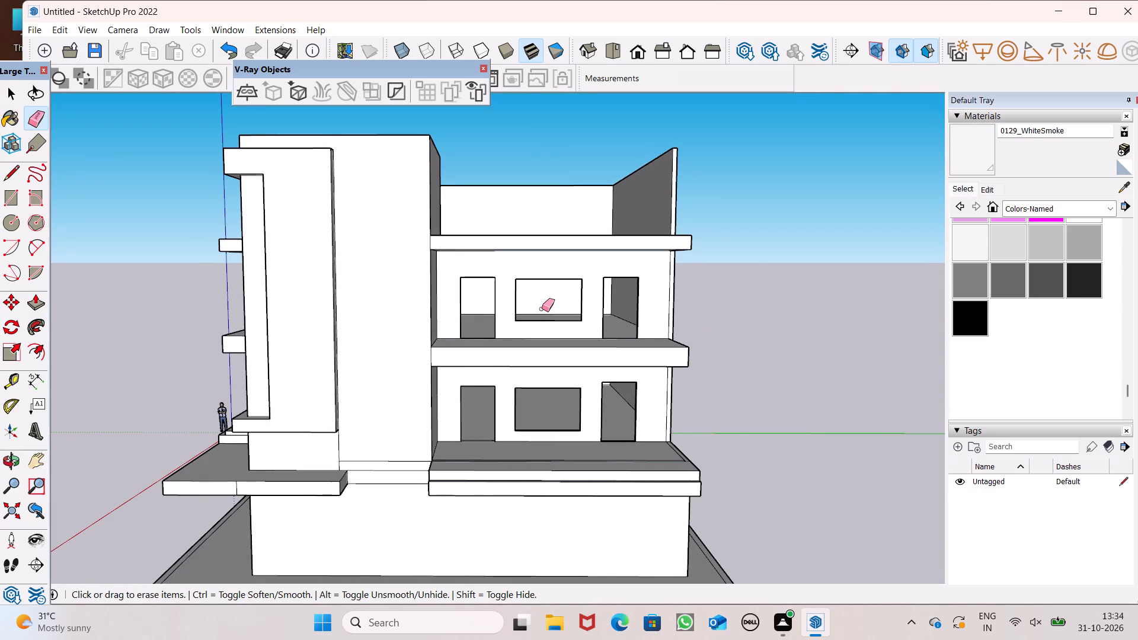
{"action": "scroll", "coordinate": [541, 311], "scroll_direction": "down", "scroll_amount": 2}
{"action": "middle_click_drag", "start_coordinate": [621, 364], "coordinate": [811, 421]}
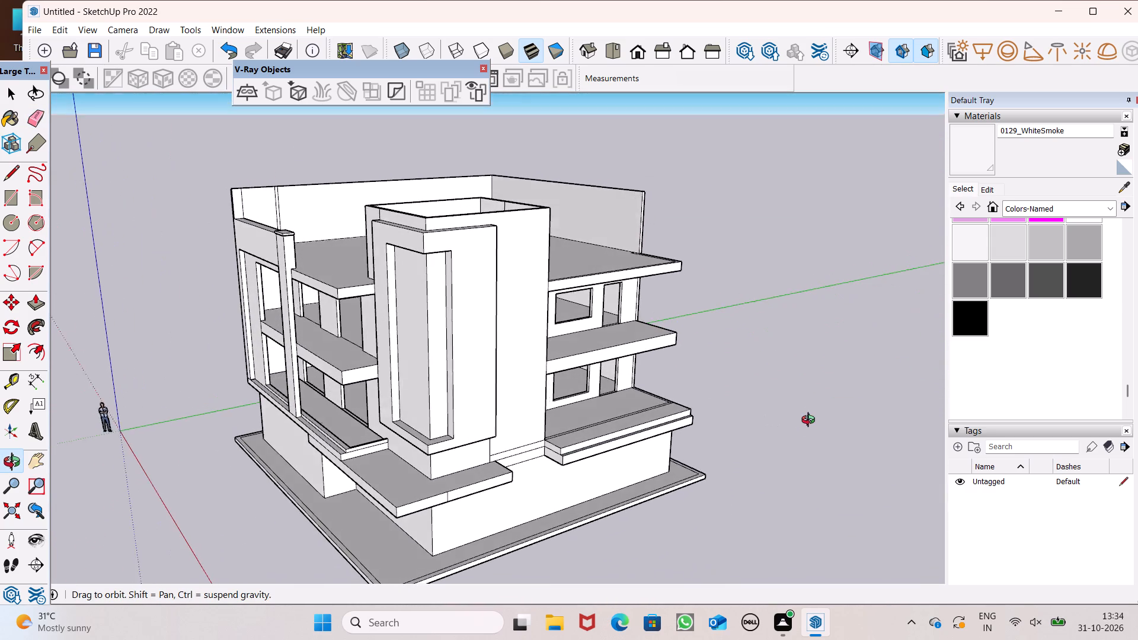
{"action": "middle_click_drag", "start_coordinate": [811, 421], "coordinate": [961, 401]}
{"action": "middle_click_drag", "start_coordinate": [622, 386], "coordinate": [776, 398]}
{"action": "scroll", "coordinate": [599, 345], "scroll_direction": "up", "scroll_amount": 2}
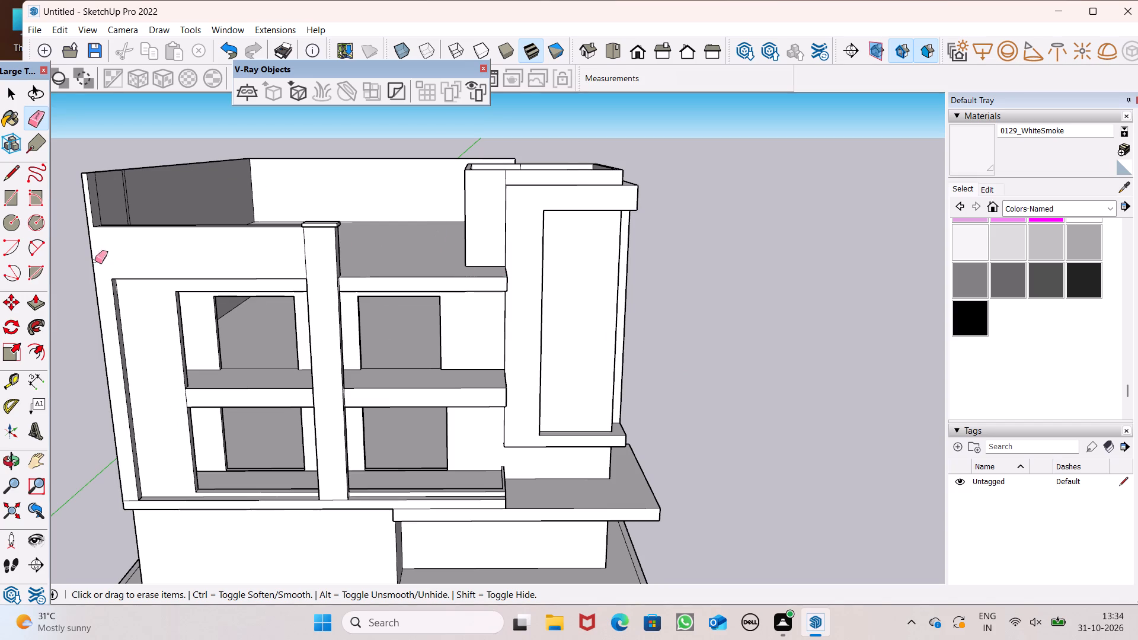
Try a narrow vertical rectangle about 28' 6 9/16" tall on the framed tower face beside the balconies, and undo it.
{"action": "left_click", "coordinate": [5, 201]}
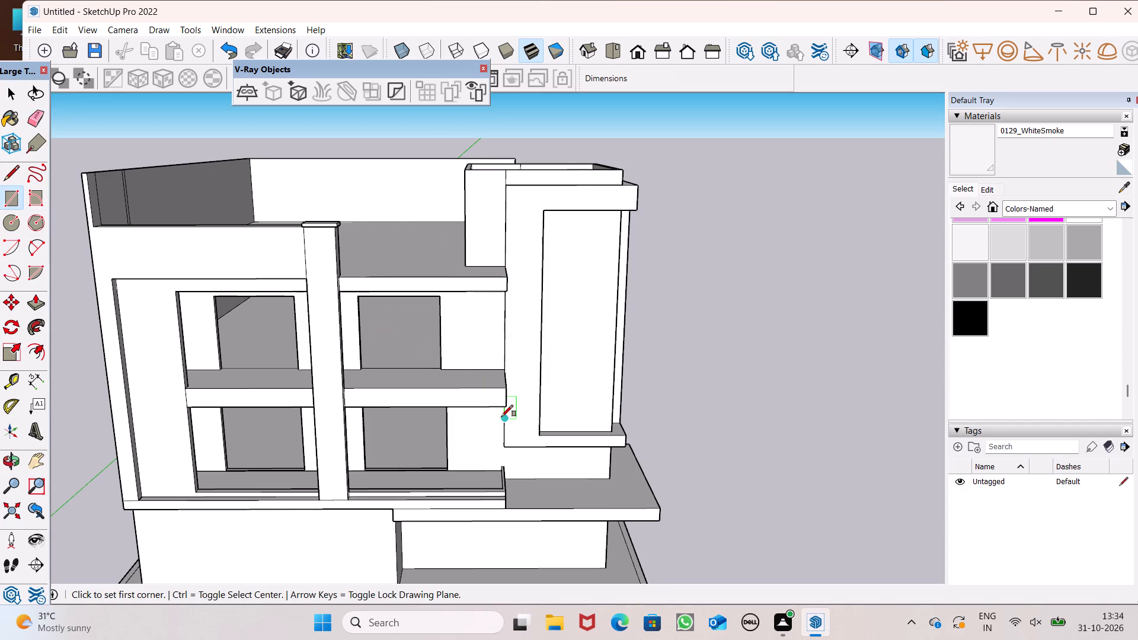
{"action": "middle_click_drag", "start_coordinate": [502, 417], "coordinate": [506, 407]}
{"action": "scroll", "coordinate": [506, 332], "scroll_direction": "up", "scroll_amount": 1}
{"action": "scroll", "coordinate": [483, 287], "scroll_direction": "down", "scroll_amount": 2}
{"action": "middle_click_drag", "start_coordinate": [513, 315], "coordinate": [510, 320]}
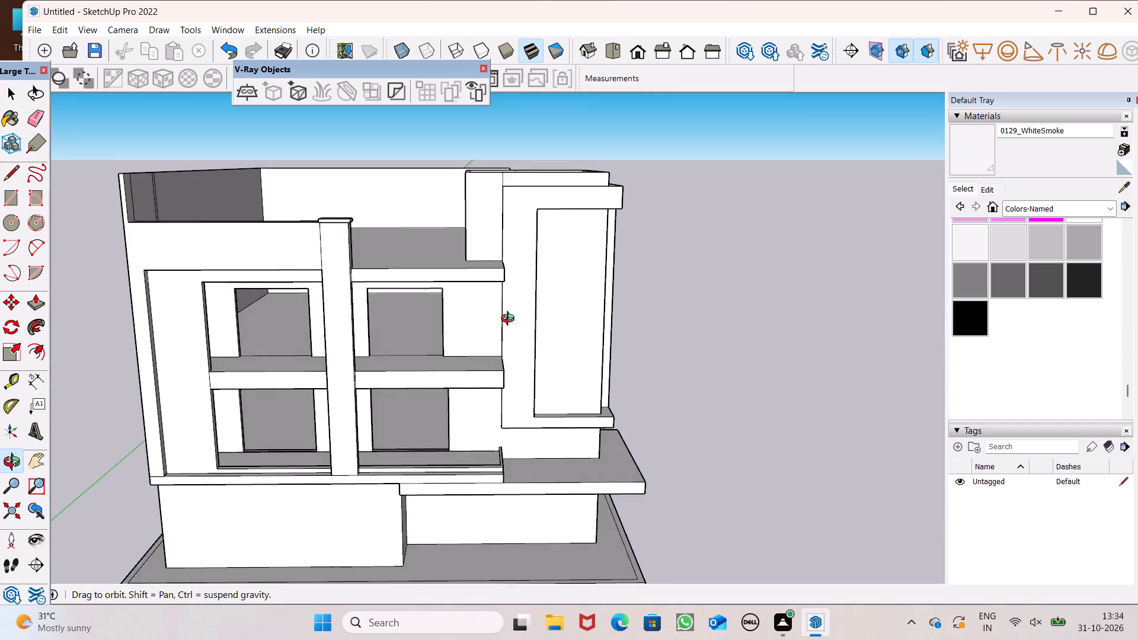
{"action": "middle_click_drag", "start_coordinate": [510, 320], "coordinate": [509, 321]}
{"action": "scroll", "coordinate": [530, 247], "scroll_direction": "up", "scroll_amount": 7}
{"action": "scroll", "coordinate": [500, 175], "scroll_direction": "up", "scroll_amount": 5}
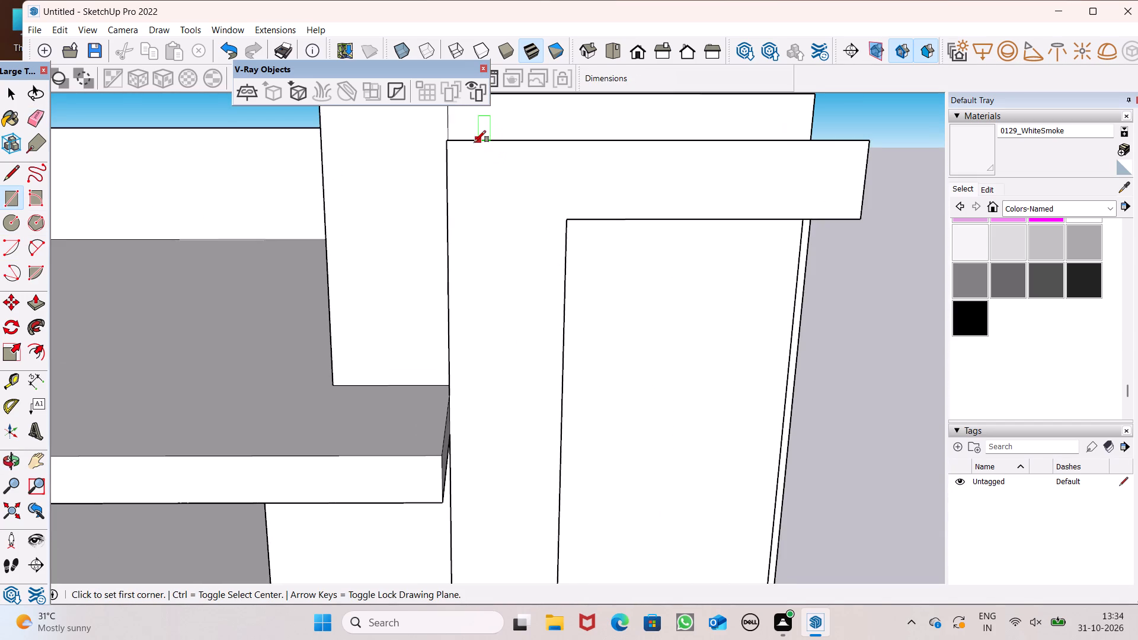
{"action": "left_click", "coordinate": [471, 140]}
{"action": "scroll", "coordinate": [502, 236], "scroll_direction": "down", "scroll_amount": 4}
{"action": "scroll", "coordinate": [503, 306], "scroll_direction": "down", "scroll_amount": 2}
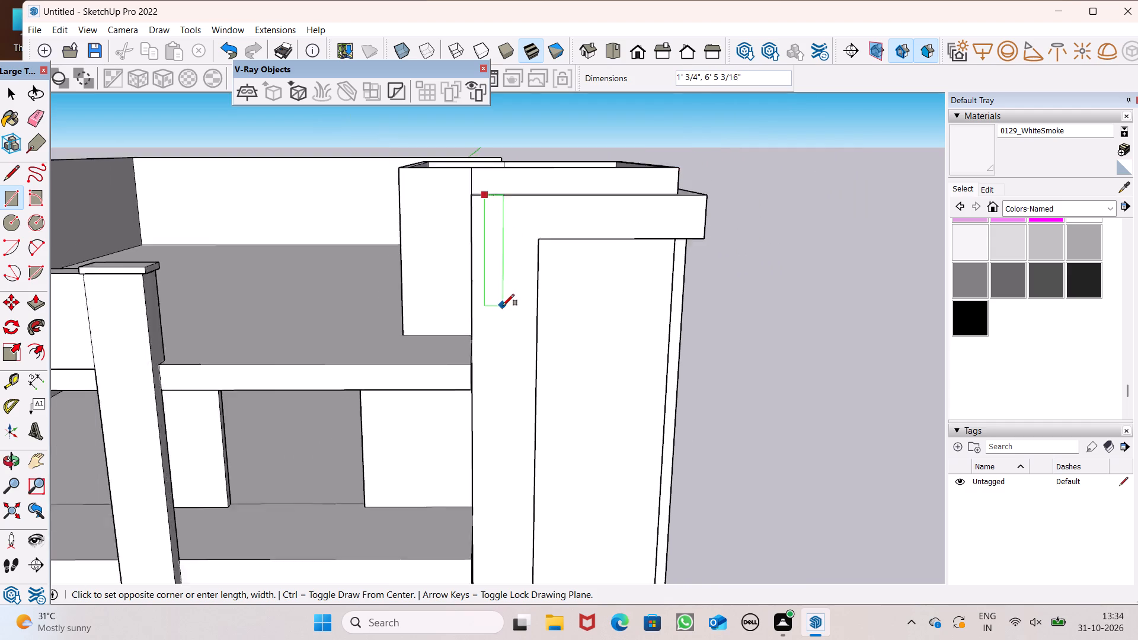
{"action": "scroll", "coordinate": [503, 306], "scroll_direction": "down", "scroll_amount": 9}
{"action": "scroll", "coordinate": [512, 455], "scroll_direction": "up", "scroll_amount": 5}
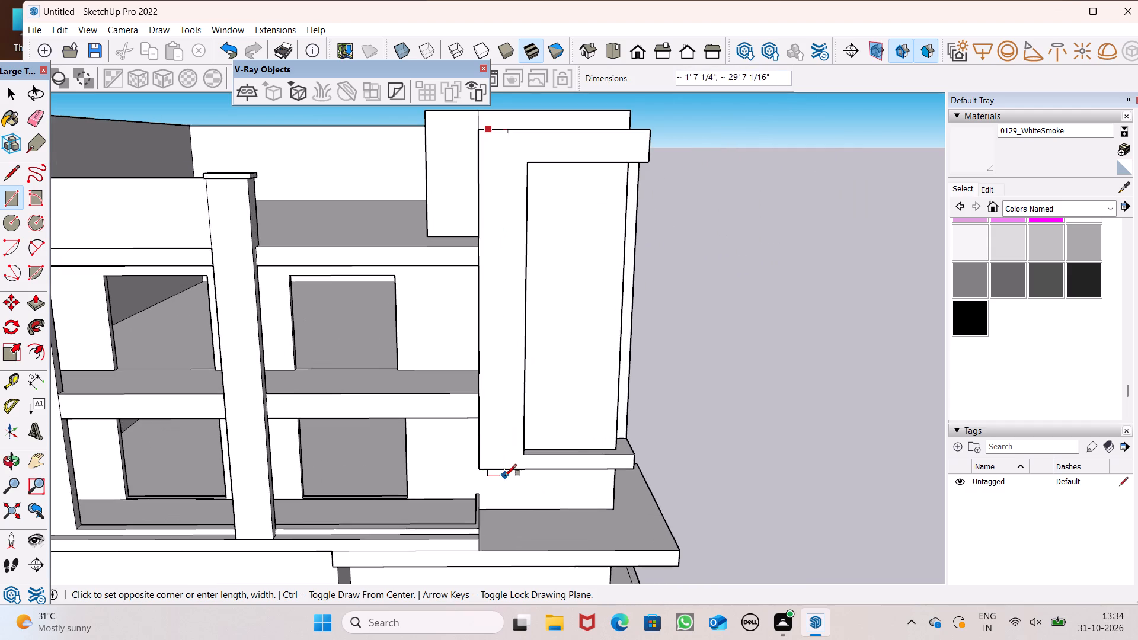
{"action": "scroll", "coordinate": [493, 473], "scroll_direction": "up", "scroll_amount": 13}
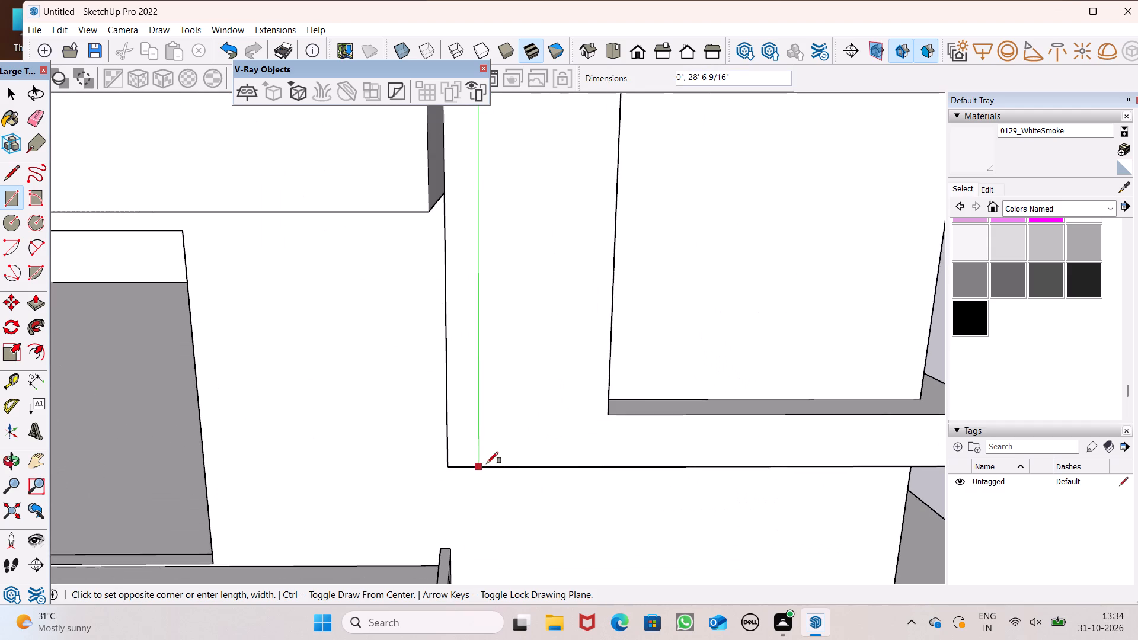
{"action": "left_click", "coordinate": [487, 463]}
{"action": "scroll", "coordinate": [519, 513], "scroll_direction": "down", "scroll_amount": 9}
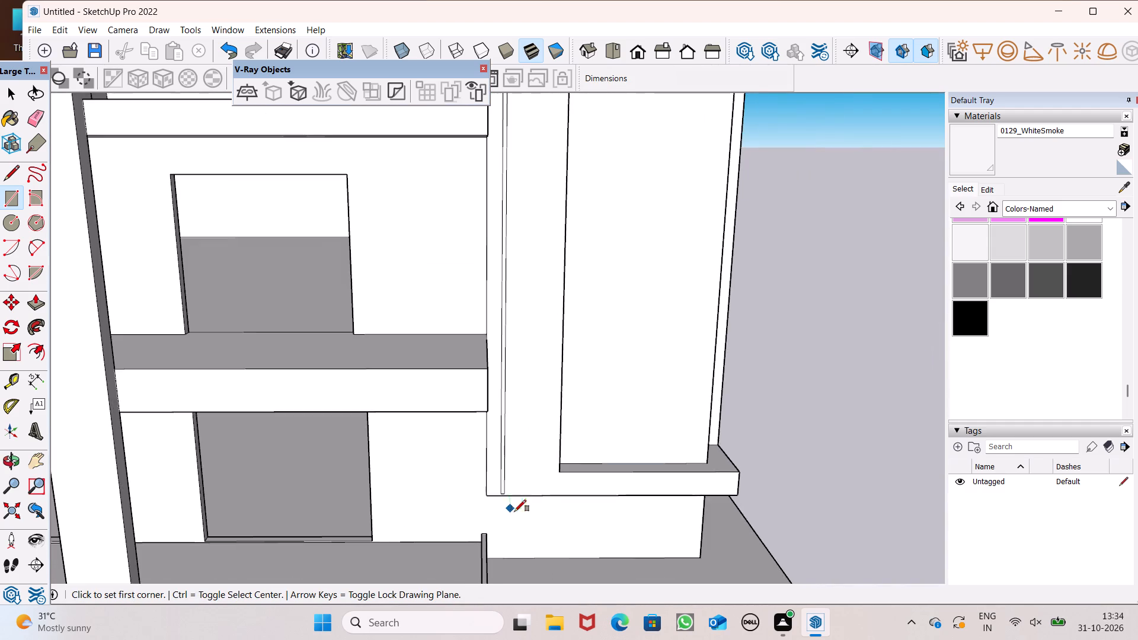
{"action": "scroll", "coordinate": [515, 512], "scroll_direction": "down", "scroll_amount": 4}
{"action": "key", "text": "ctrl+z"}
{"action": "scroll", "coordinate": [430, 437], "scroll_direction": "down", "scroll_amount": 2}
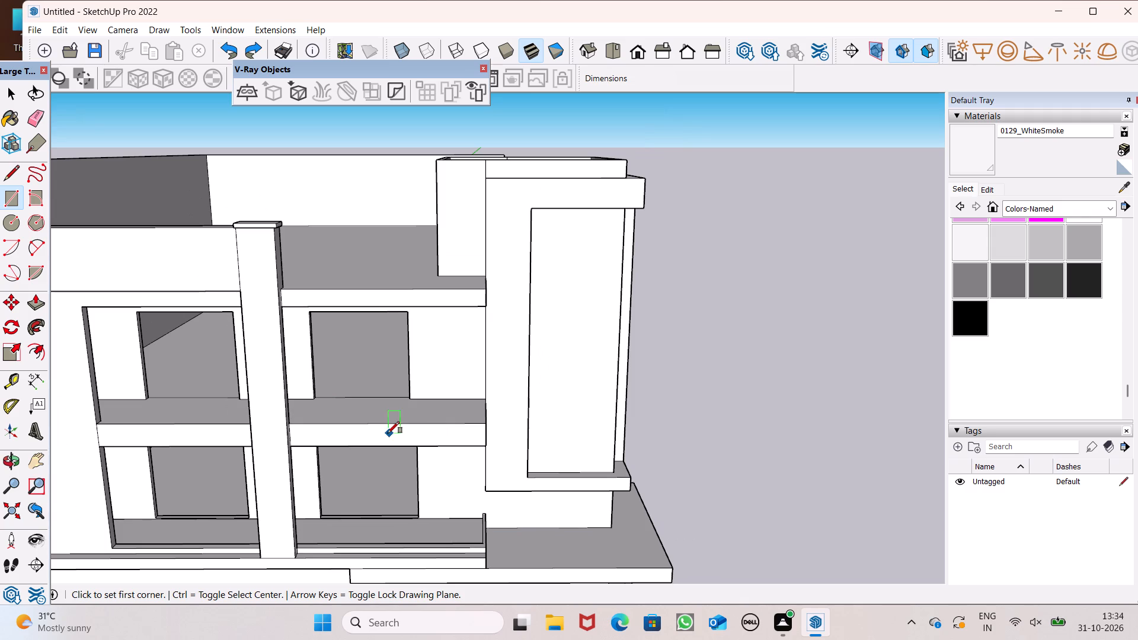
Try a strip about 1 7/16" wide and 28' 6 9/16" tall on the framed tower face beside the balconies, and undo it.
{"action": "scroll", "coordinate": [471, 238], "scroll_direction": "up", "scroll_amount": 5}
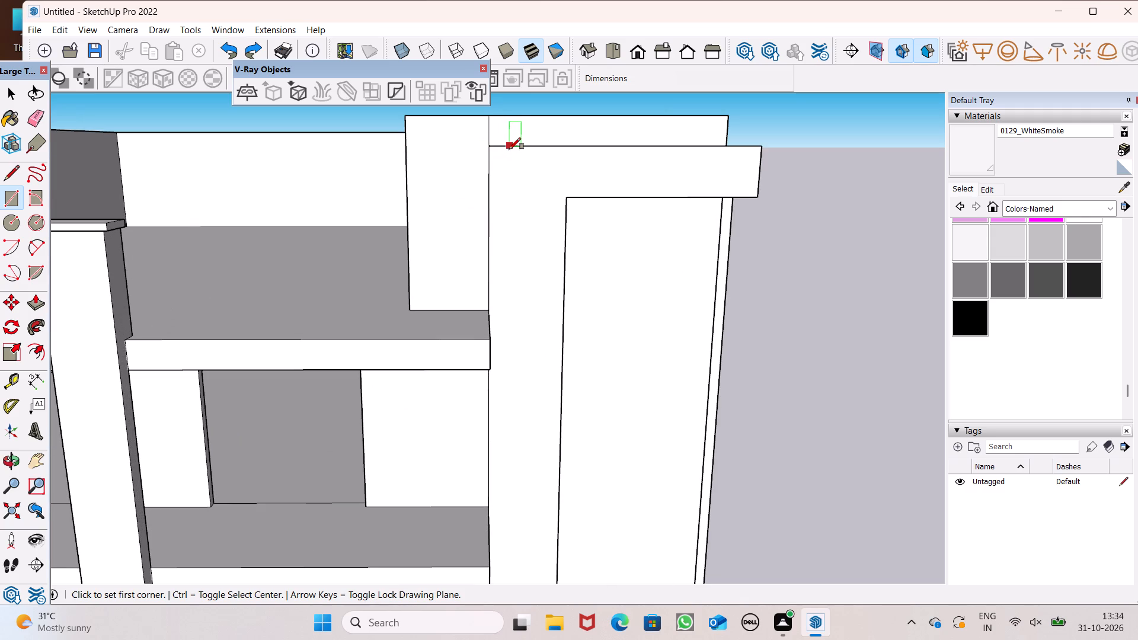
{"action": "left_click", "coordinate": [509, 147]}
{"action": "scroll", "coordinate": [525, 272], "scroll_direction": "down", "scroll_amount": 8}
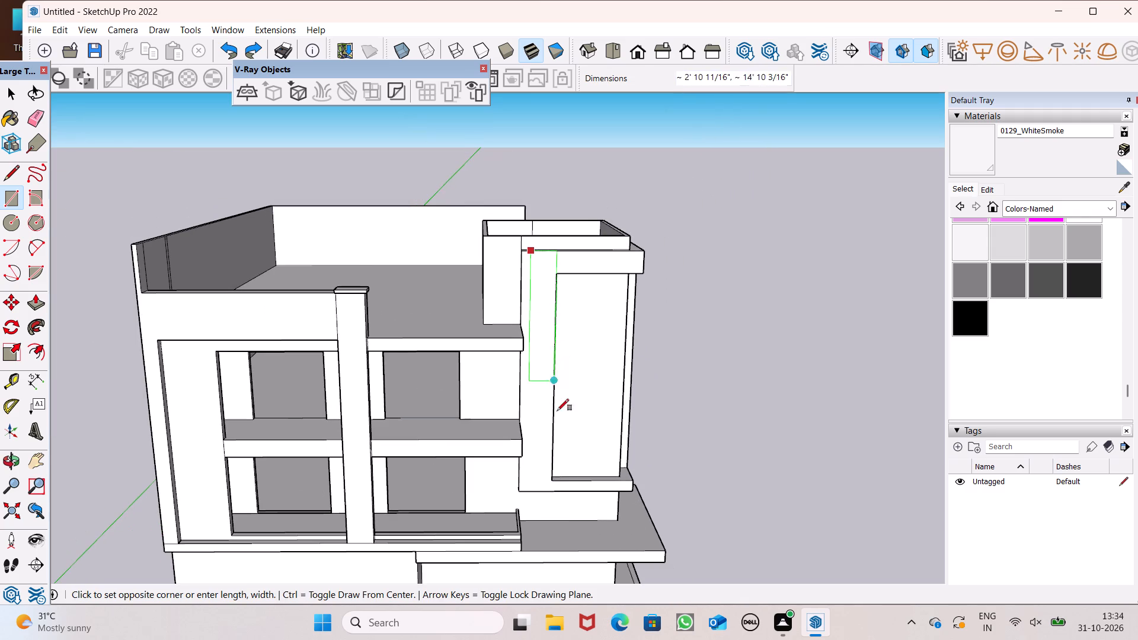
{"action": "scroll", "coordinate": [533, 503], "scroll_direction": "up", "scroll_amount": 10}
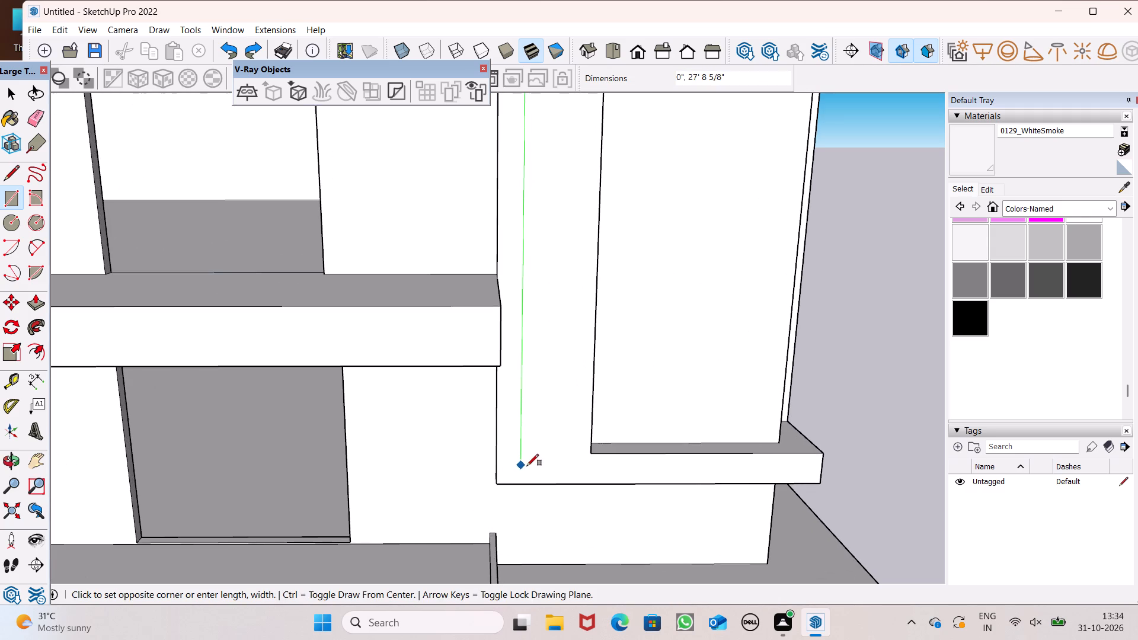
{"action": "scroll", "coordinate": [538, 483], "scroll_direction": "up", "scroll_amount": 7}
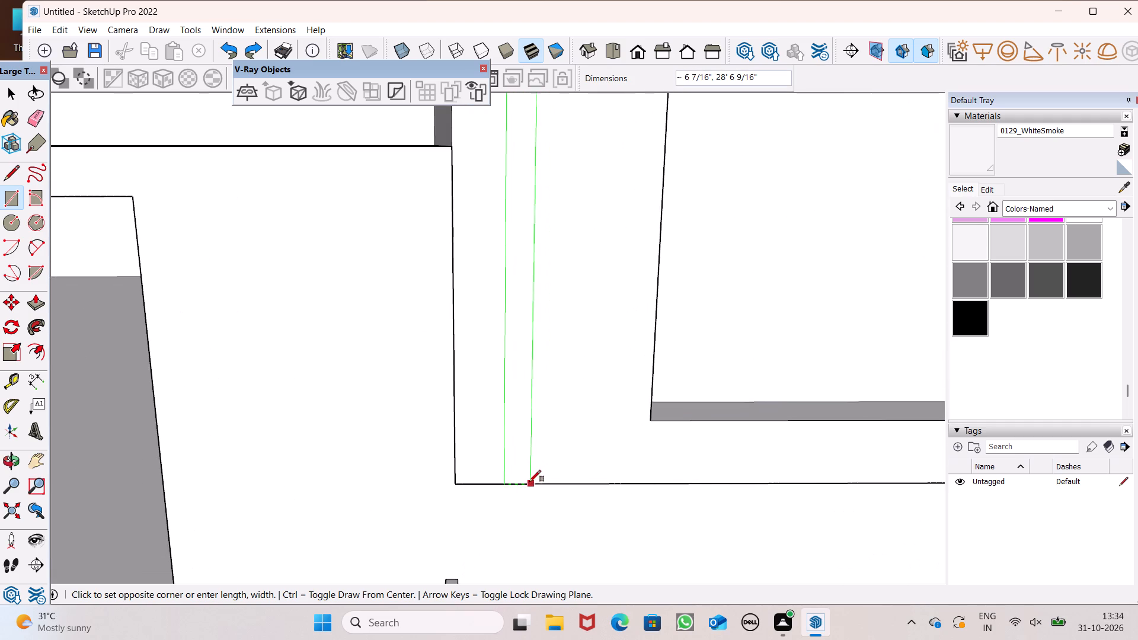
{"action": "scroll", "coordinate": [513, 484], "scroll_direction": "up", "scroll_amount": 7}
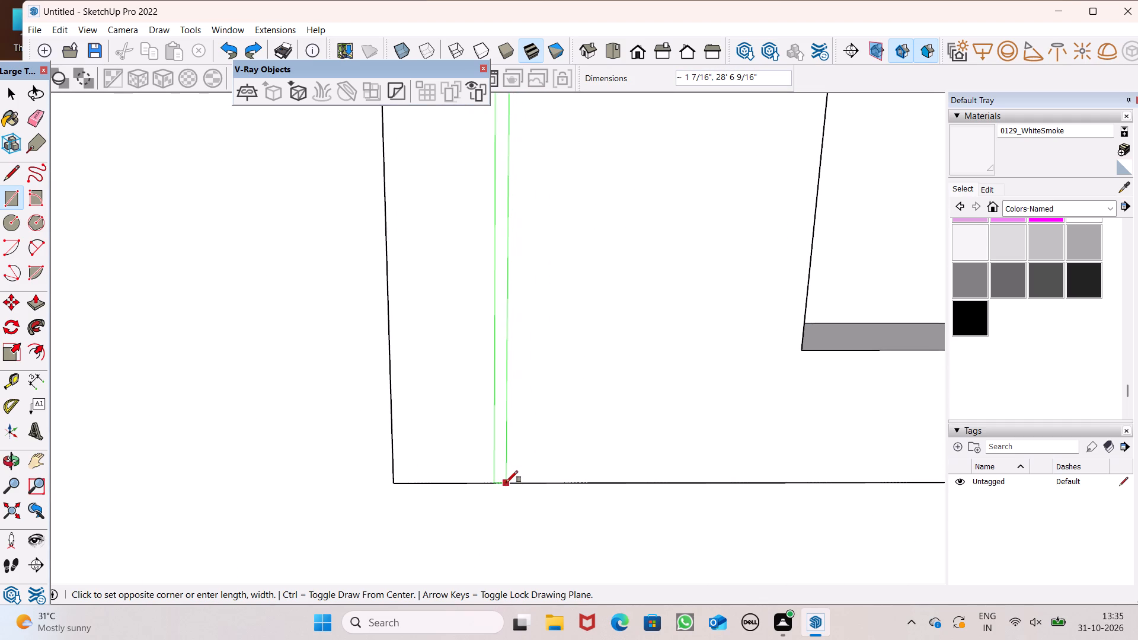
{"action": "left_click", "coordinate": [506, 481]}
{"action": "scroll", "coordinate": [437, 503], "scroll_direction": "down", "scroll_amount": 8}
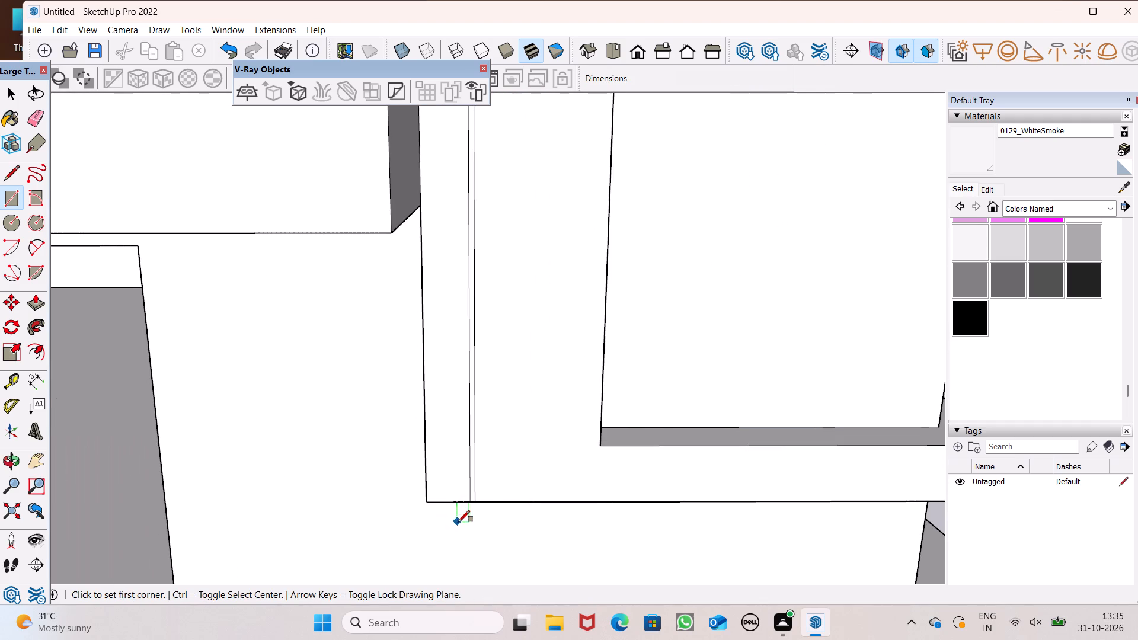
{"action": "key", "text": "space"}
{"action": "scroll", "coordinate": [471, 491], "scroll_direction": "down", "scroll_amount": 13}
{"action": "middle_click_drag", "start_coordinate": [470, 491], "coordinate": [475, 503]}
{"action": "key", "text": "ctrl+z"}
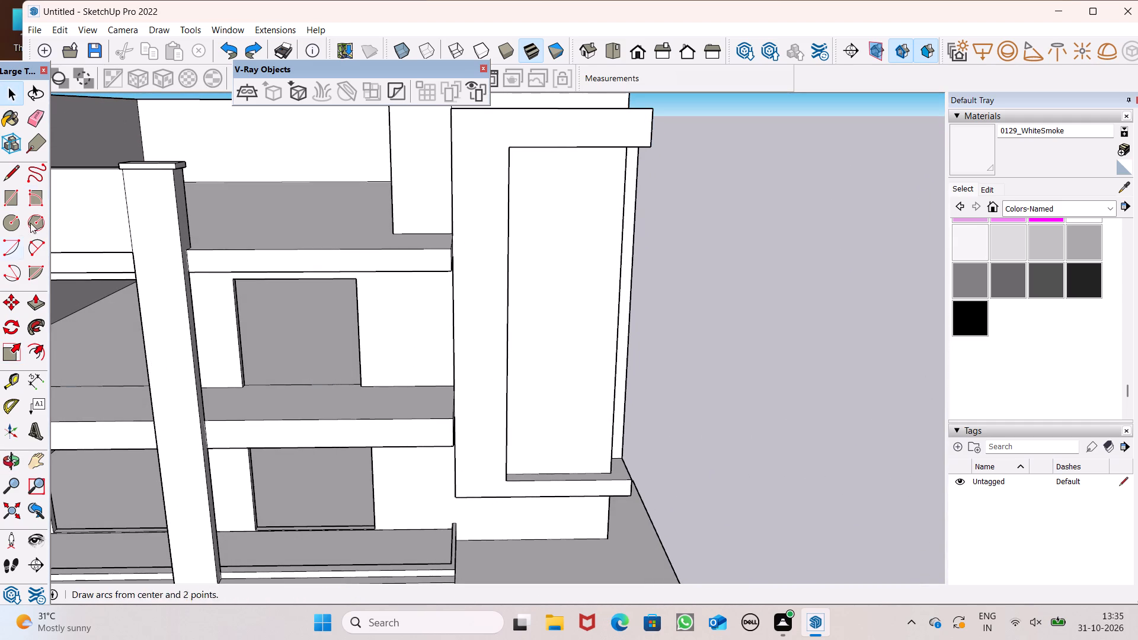
Draw a narrow vertical rectangular strip about 28' 6 9/16" tall on the framed tower face beside the balconies.
{"action": "left_click", "coordinate": [23, 190]}
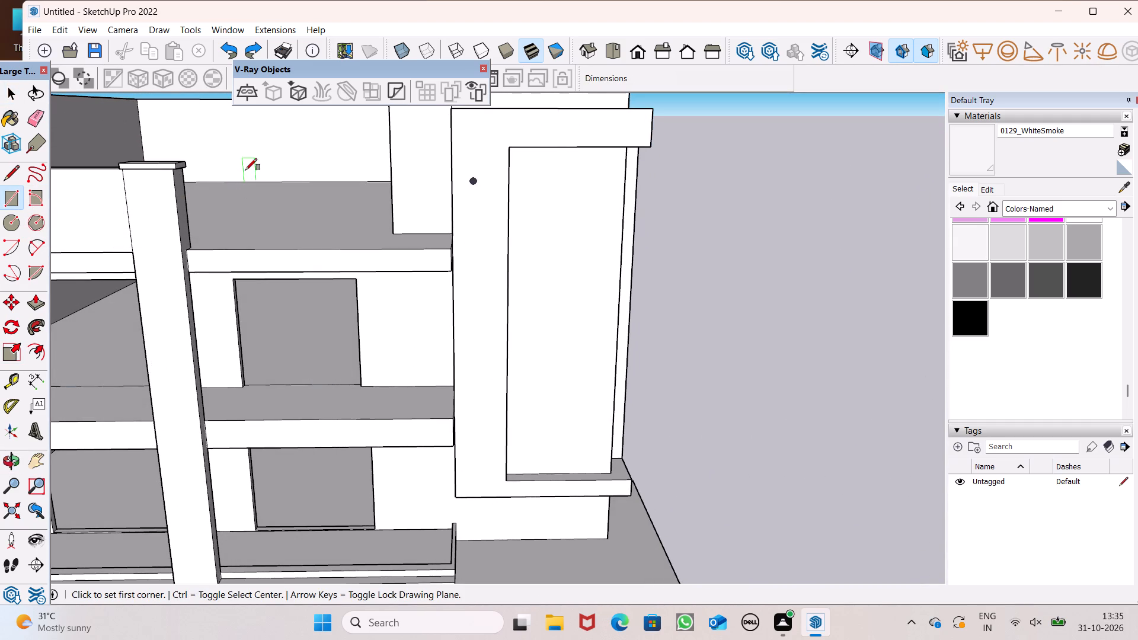
{"action": "scroll", "coordinate": [447, 223], "scroll_direction": "down", "scroll_amount": 1}
{"action": "scroll", "coordinate": [443, 151], "scroll_direction": "up", "scroll_amount": 2}
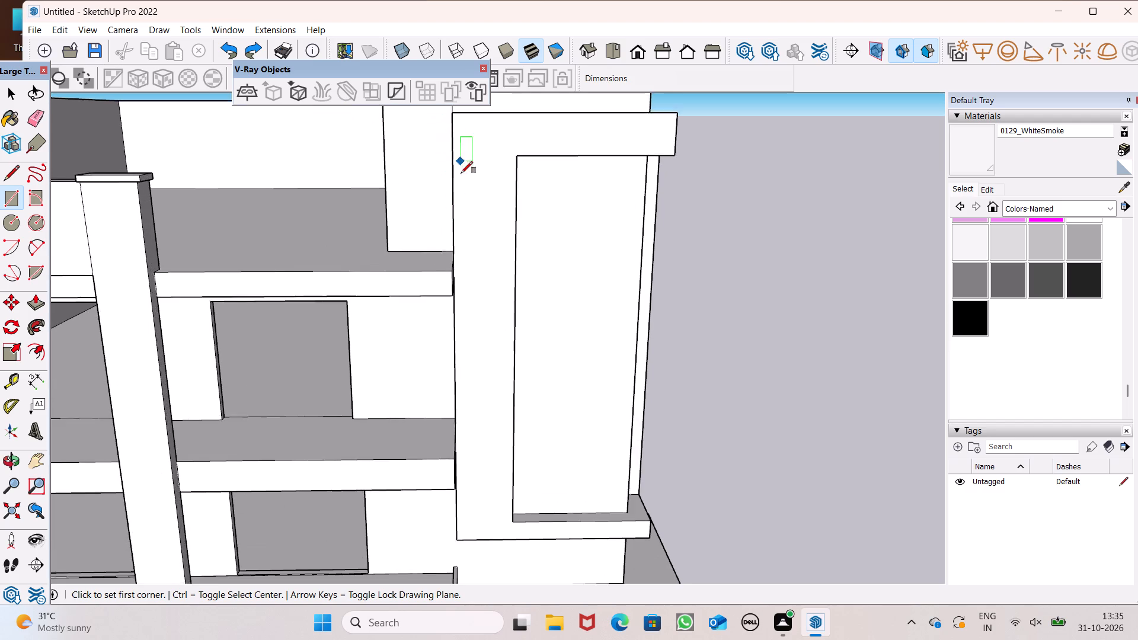
{"action": "scroll", "coordinate": [459, 194], "scroll_direction": "down", "scroll_amount": 1}
{"action": "scroll", "coordinate": [482, 117], "scroll_direction": "up", "scroll_amount": 4}
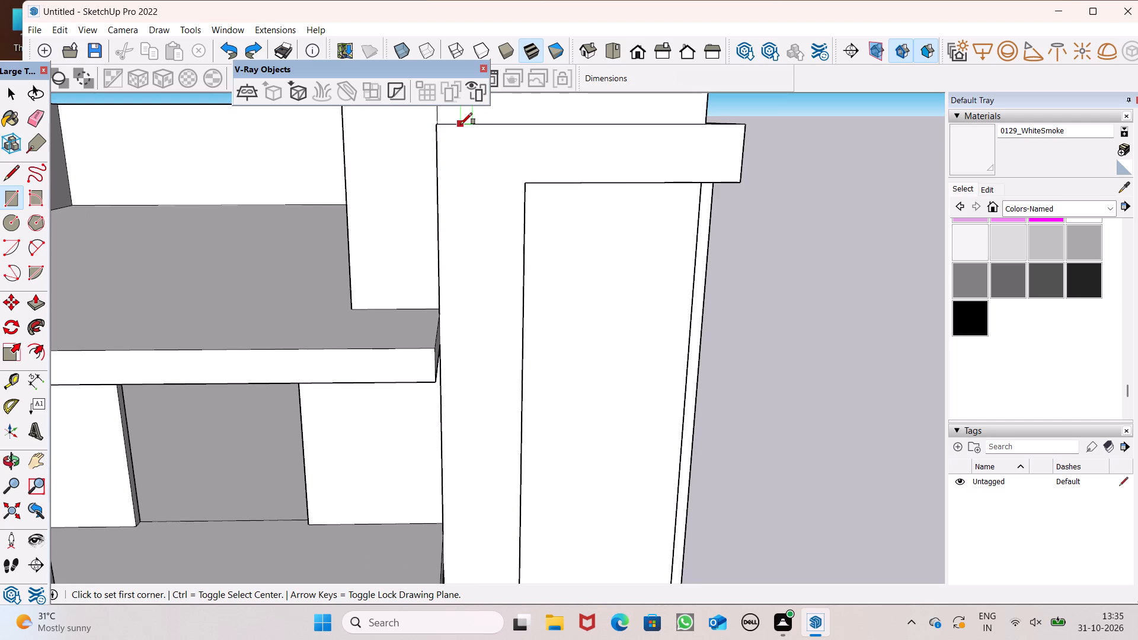
{"action": "left_click", "coordinate": [461, 124]}
{"action": "scroll", "coordinate": [474, 152], "scroll_direction": "down", "scroll_amount": 5}
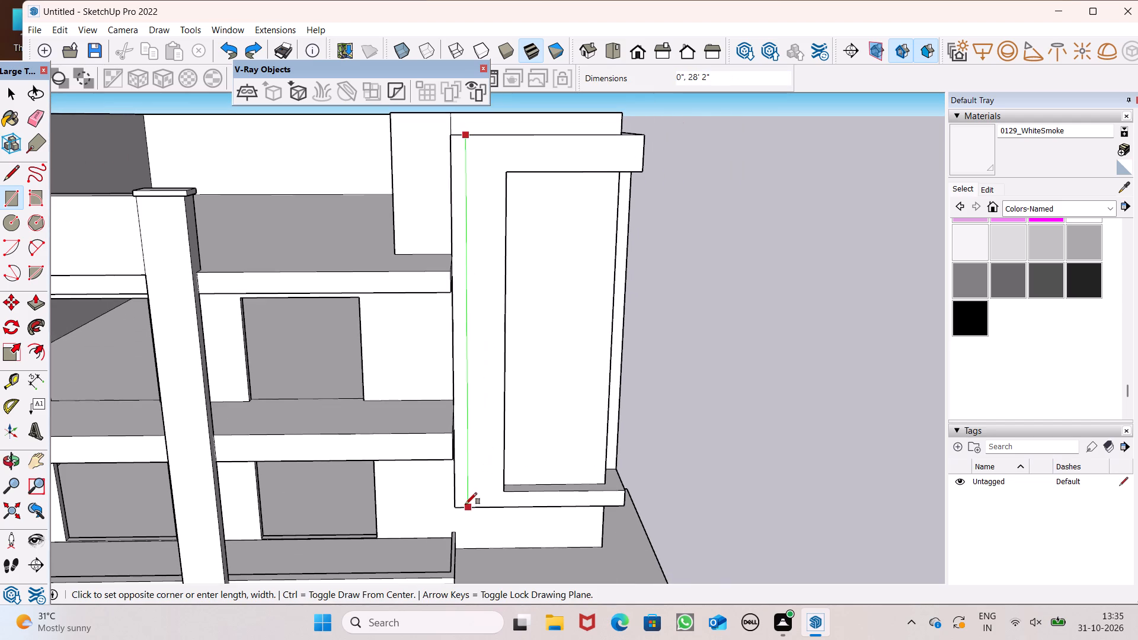
{"action": "scroll", "coordinate": [474, 513], "scroll_direction": "up", "scroll_amount": 14}
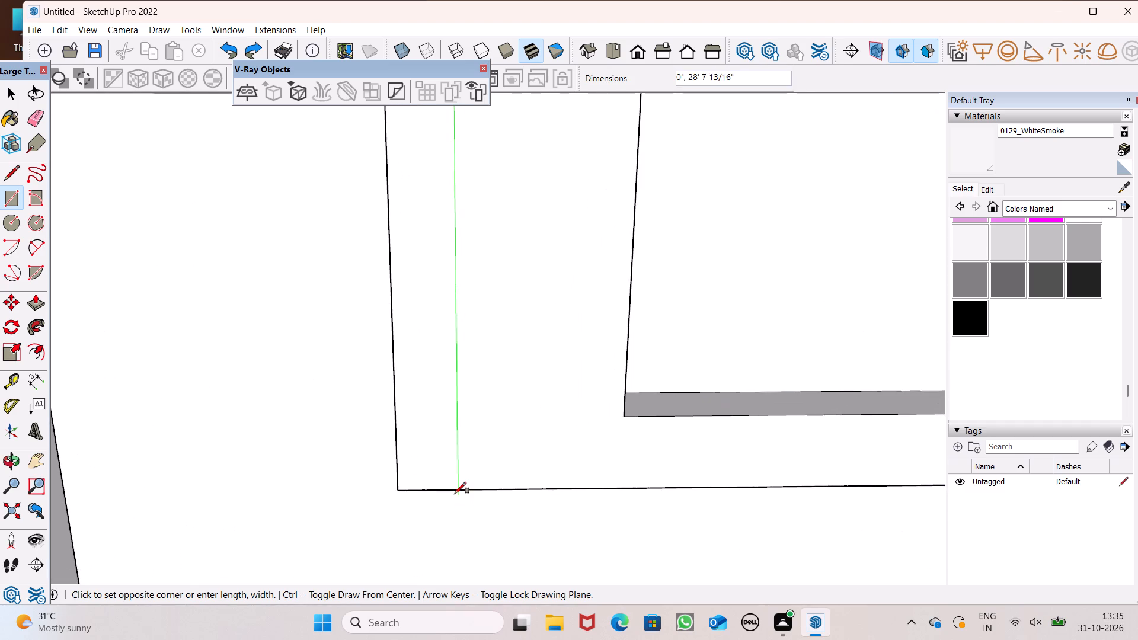
{"action": "scroll", "coordinate": [456, 489], "scroll_direction": "up", "scroll_amount": 7}
{"action": "left_click", "coordinate": [459, 491]}
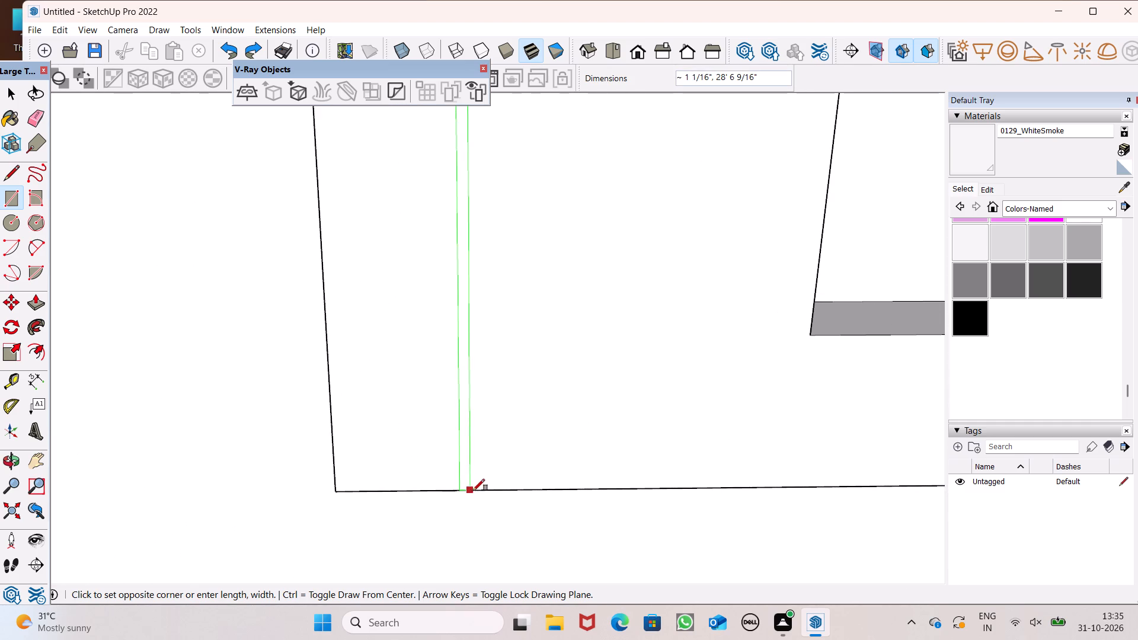
{"action": "left_click", "coordinate": [474, 491]}
{"action": "scroll", "coordinate": [462, 495], "scroll_direction": "down", "scroll_amount": 9}
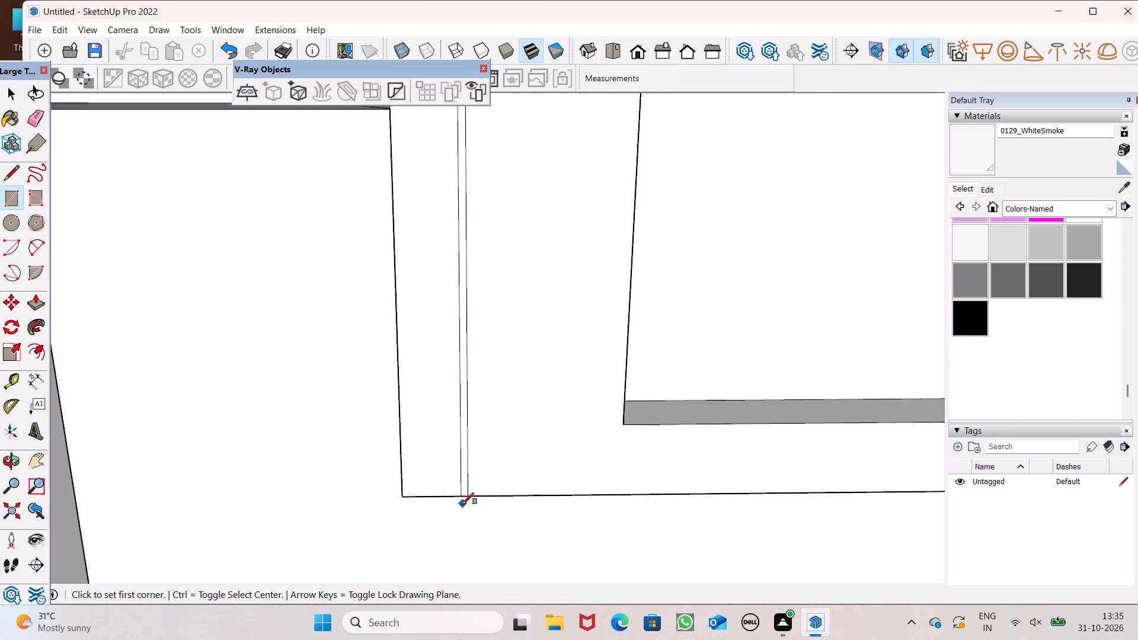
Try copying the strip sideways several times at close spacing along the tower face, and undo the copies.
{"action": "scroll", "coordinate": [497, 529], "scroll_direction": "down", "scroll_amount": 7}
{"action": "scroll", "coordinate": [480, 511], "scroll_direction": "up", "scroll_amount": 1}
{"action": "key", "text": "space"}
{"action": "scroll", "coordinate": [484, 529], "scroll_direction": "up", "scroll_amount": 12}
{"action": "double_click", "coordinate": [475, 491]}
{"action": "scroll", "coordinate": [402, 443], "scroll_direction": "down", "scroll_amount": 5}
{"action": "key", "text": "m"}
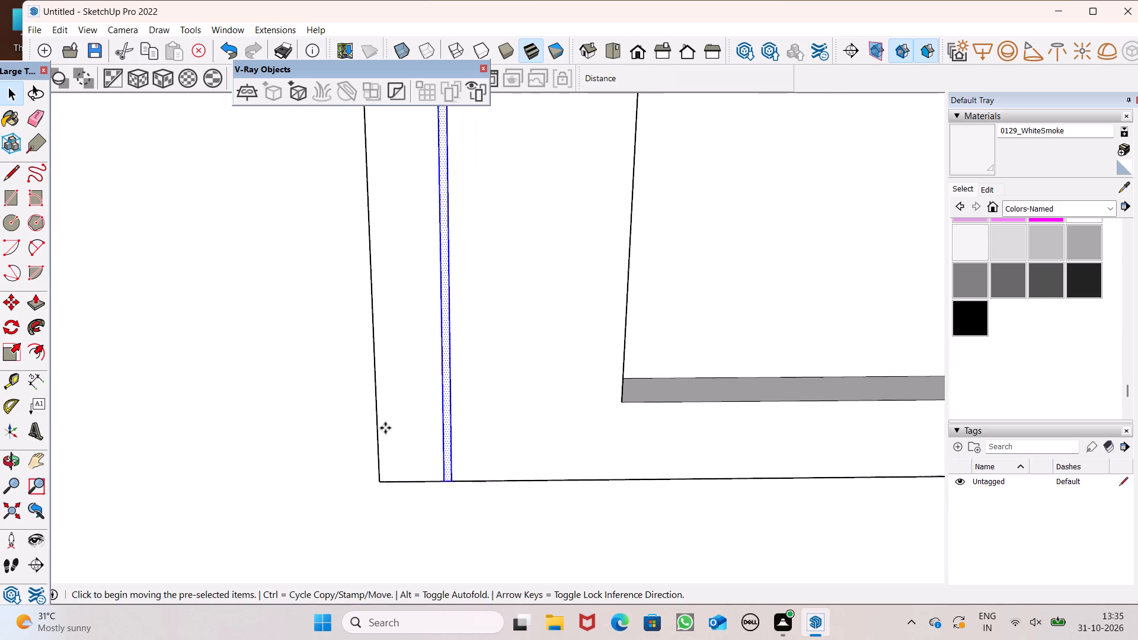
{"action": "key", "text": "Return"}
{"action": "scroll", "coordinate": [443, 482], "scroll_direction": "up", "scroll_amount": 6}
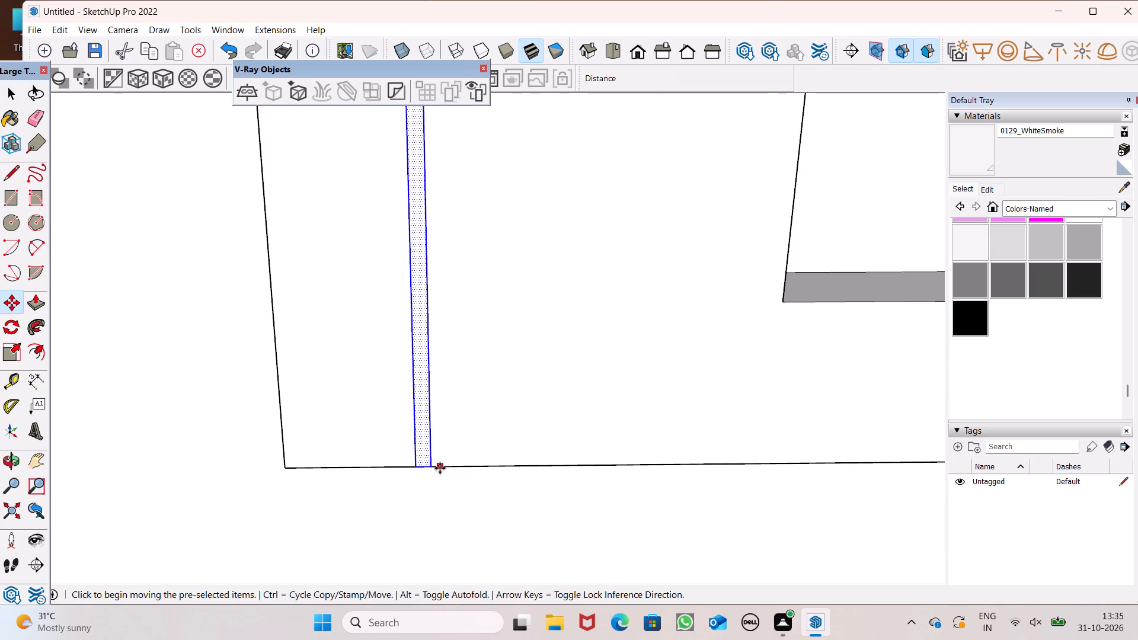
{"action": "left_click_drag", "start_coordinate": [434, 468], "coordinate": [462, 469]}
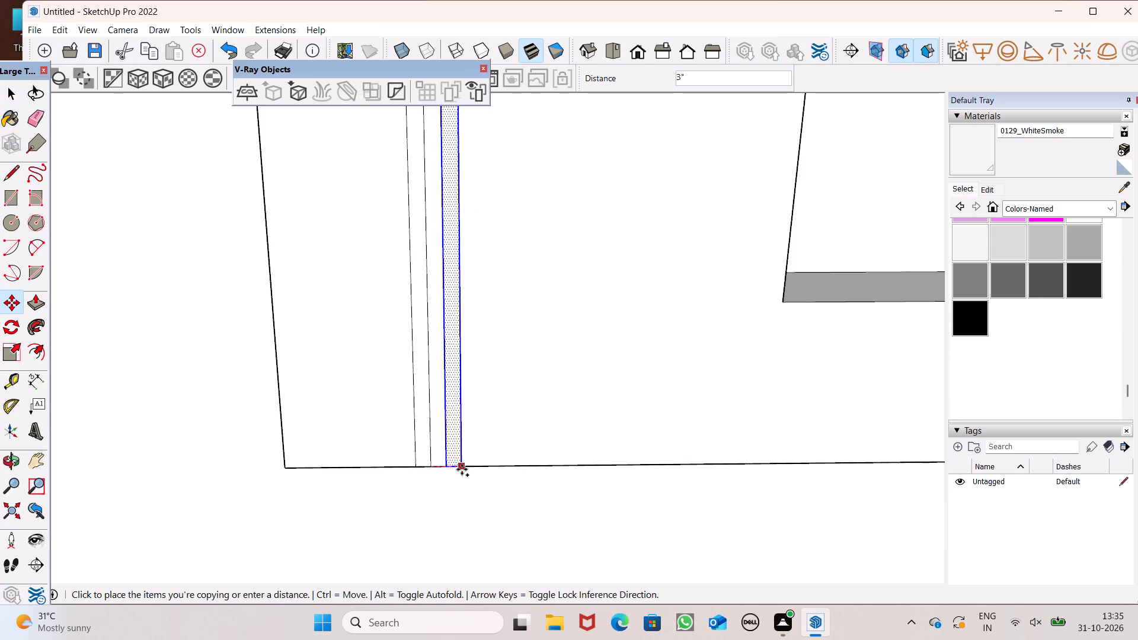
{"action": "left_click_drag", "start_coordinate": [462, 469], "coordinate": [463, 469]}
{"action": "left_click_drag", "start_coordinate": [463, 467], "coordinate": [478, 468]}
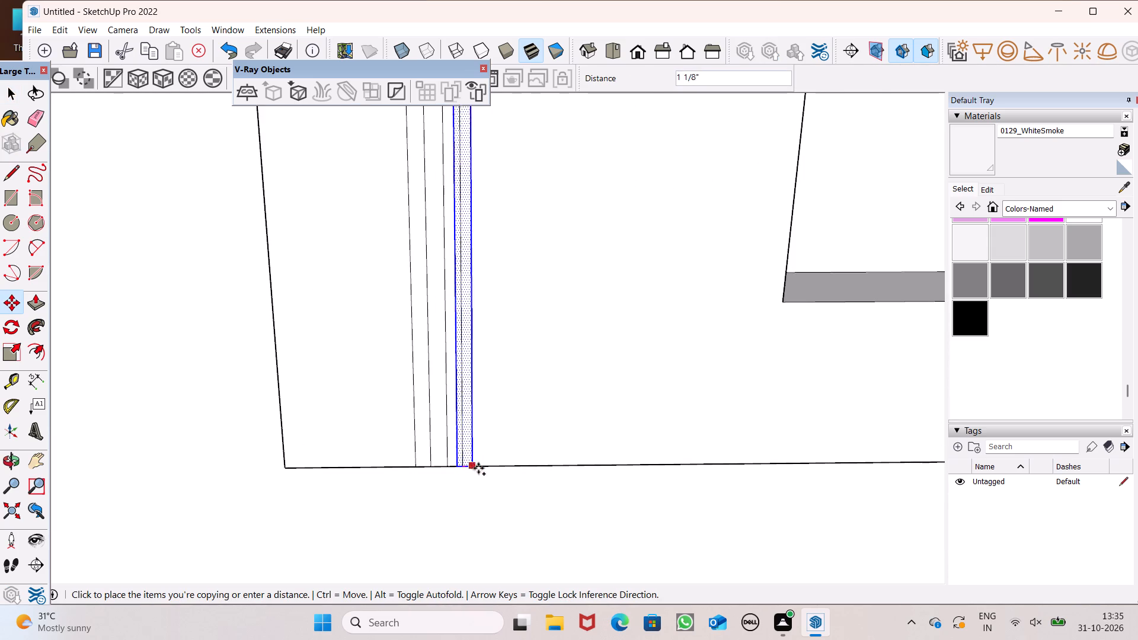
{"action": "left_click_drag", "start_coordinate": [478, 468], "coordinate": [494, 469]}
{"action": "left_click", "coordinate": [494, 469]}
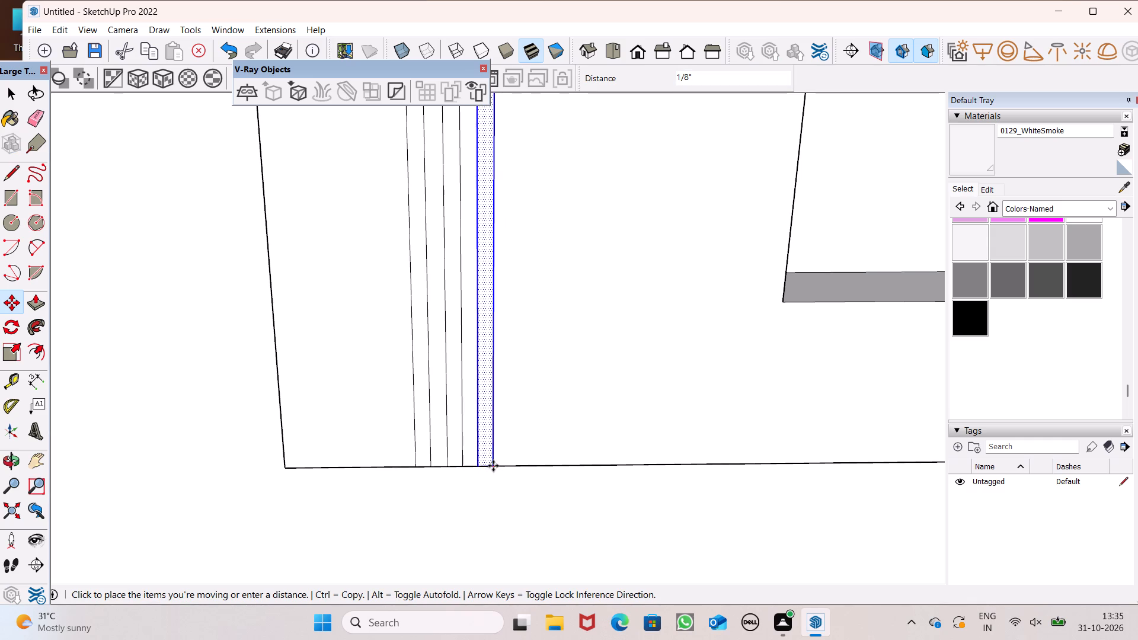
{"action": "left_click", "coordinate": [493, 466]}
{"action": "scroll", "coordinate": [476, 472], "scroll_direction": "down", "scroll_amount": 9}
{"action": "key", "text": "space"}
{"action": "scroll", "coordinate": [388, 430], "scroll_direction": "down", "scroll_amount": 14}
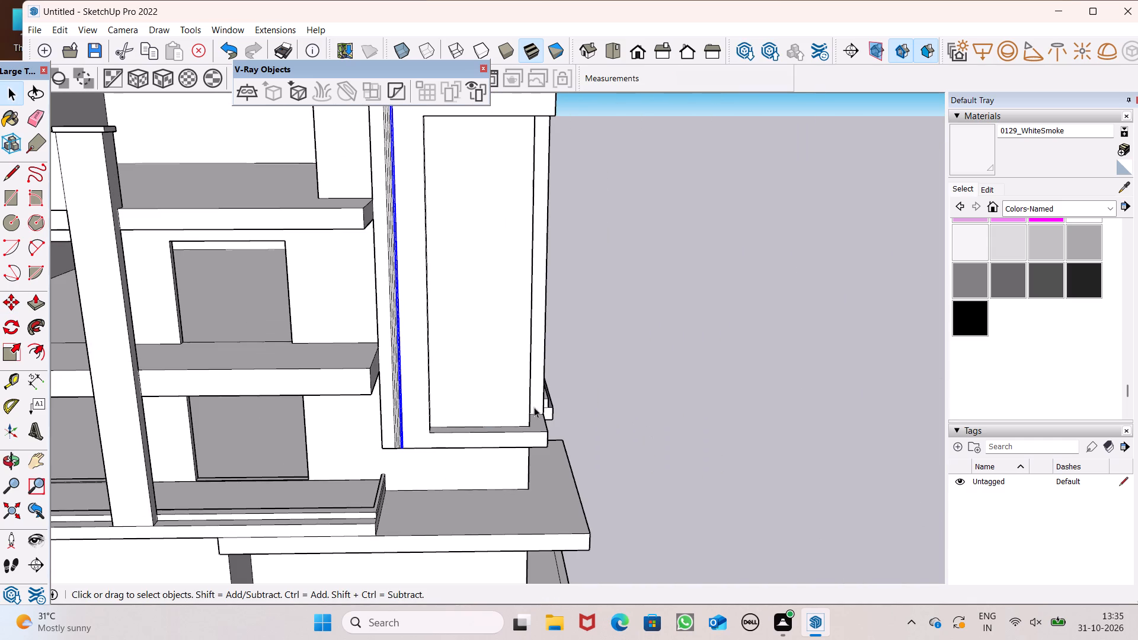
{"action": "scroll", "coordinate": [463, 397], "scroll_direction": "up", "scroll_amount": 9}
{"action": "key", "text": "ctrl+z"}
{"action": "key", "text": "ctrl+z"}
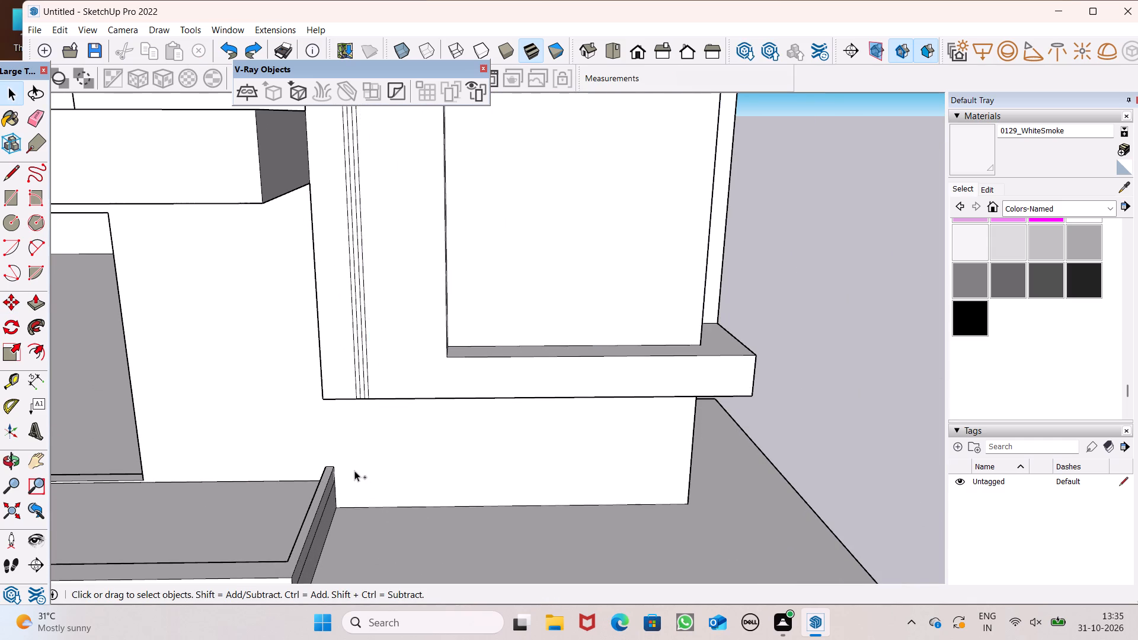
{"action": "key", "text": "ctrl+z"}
Copy the strip twice sideways along the tower face, placing the second copy about 4 9/16" from the first.
{"action": "scroll", "coordinate": [327, 382], "scroll_direction": "up", "scroll_amount": 6}
{"action": "key", "text": "space"}
{"action": "scroll", "coordinate": [376, 391], "scroll_direction": "up", "scroll_amount": 6}
{"action": "double_click", "coordinate": [383, 400]}
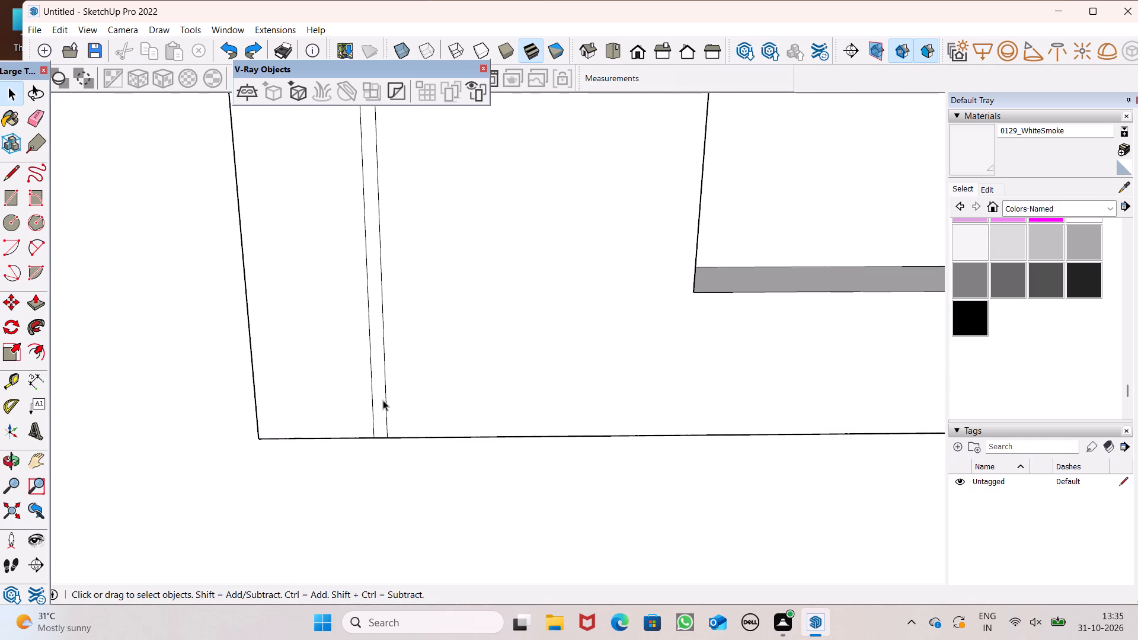
{"action": "key", "text": "m"}
{"action": "key", "text": "Return"}
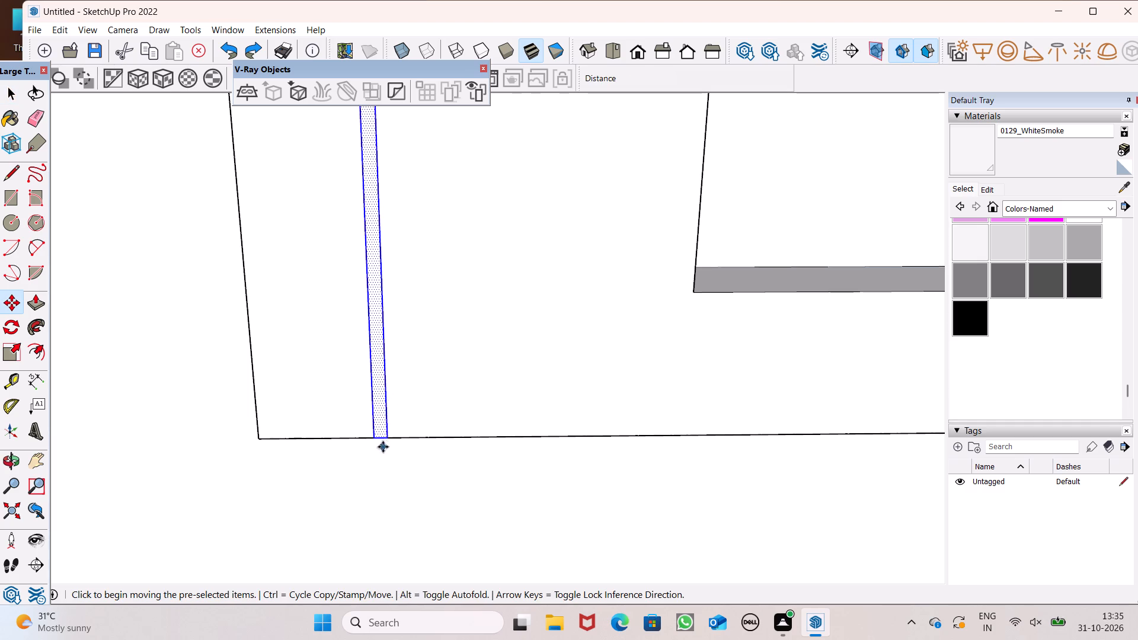
{"action": "left_click_drag", "start_coordinate": [389, 436], "coordinate": [411, 437]}
{"action": "left_click_drag", "start_coordinate": [413, 437], "coordinate": [420, 437]}
{"action": "left_click", "coordinate": [421, 437]}
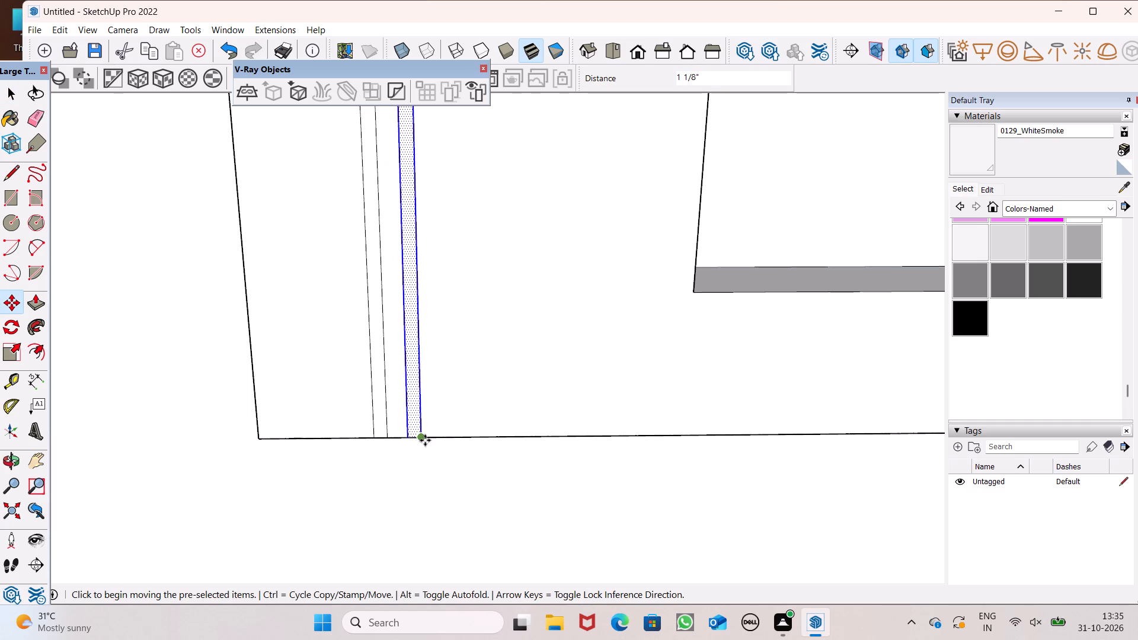
{"action": "left_click_drag", "start_coordinate": [421, 435], "coordinate": [450, 434]}
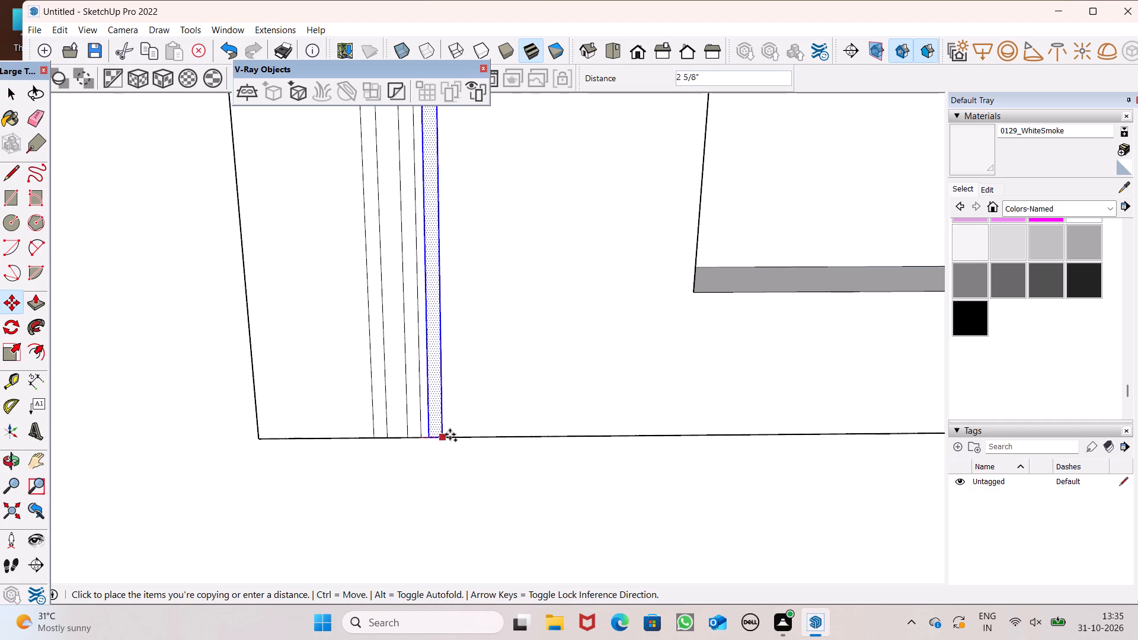
{"action": "left_click_drag", "start_coordinate": [450, 434], "coordinate": [463, 437]}
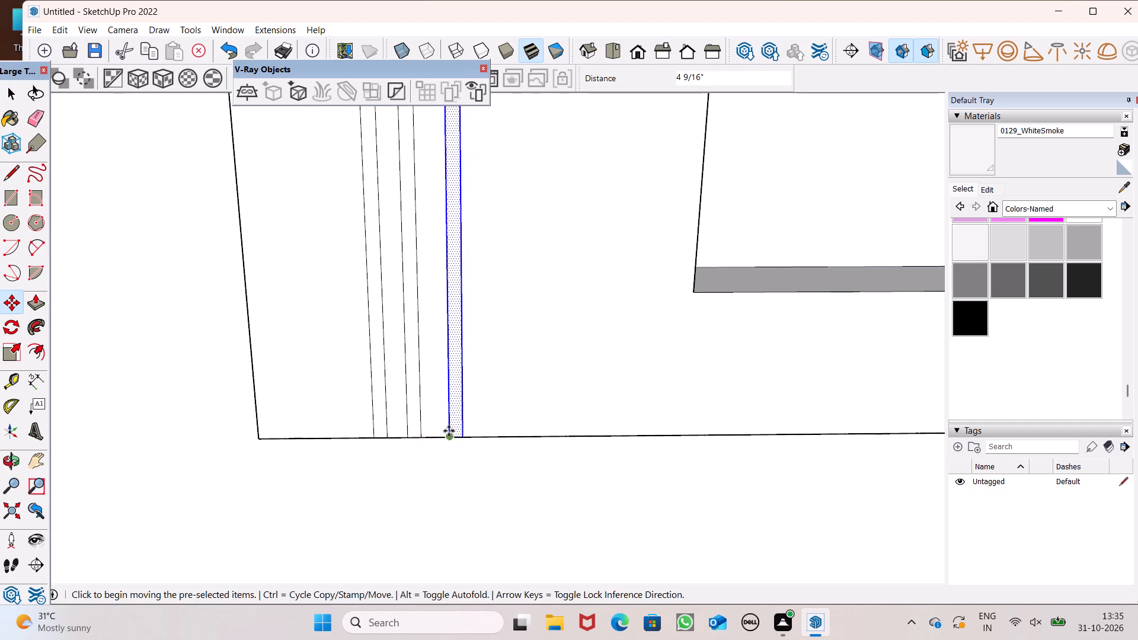
{"action": "scroll", "coordinate": [424, 439], "scroll_direction": "down", "scroll_amount": 19}
{"action": "key", "text": "space"}
{"action": "left_click", "coordinate": [698, 382]}
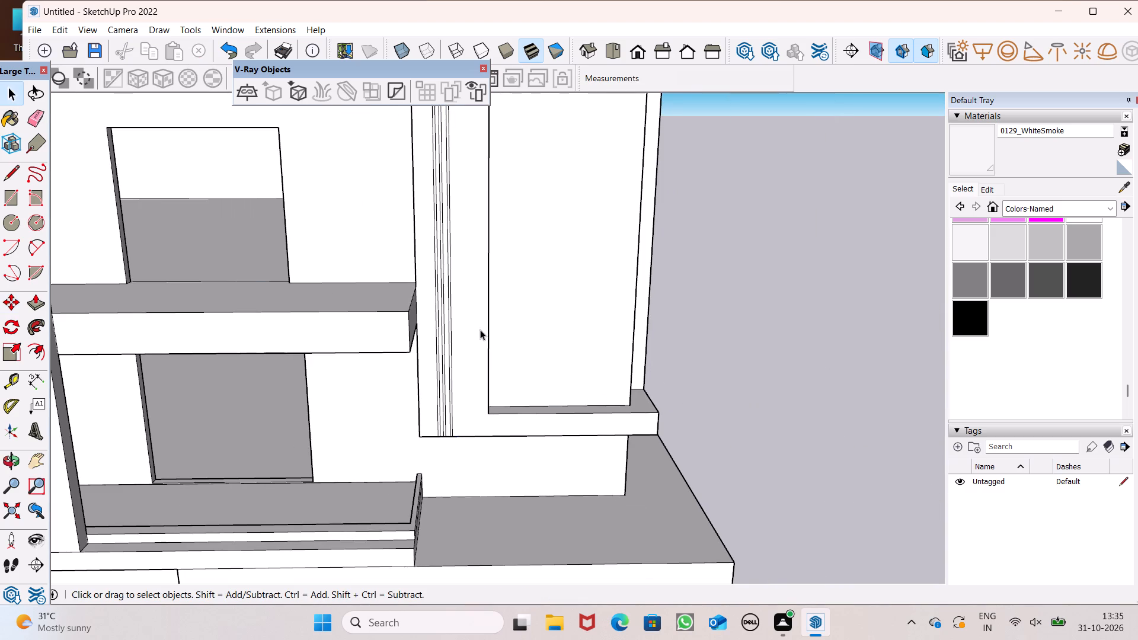
Push/Pull each of the three vertical strips on the tower face outward by 7/8".
{"action": "scroll", "coordinate": [455, 312], "scroll_direction": "down", "scroll_amount": 2}
{"action": "scroll", "coordinate": [409, 229], "scroll_direction": "down", "scroll_amount": 1}
{"action": "middle_click_drag", "start_coordinate": [421, 255], "coordinate": [400, 439]}
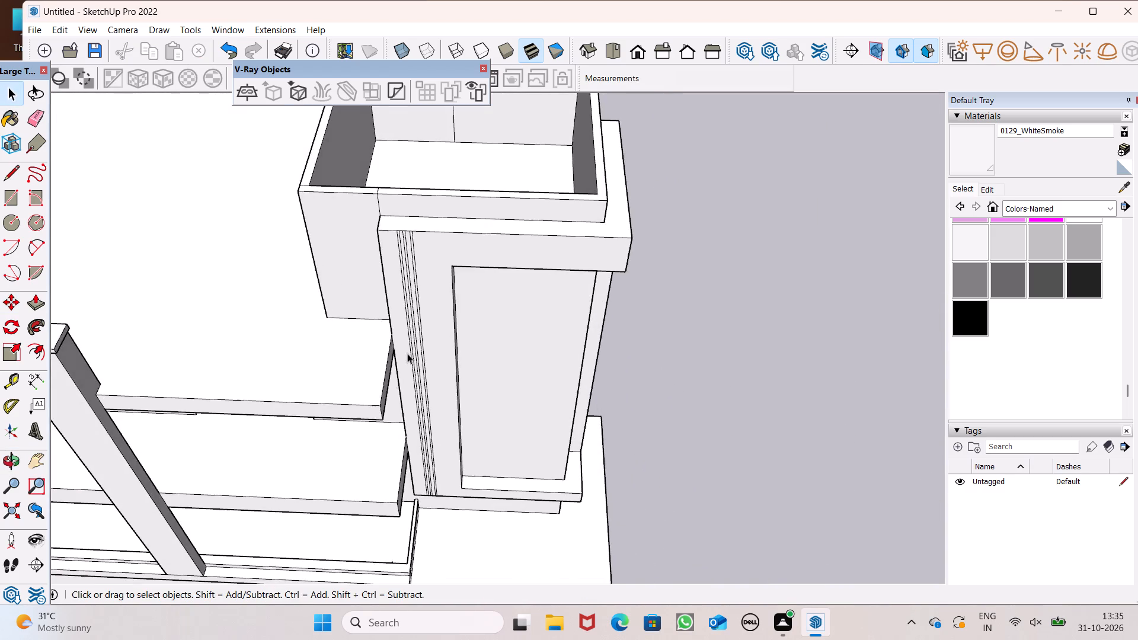
{"action": "scroll", "coordinate": [402, 263], "scroll_direction": "up", "scroll_amount": 8}
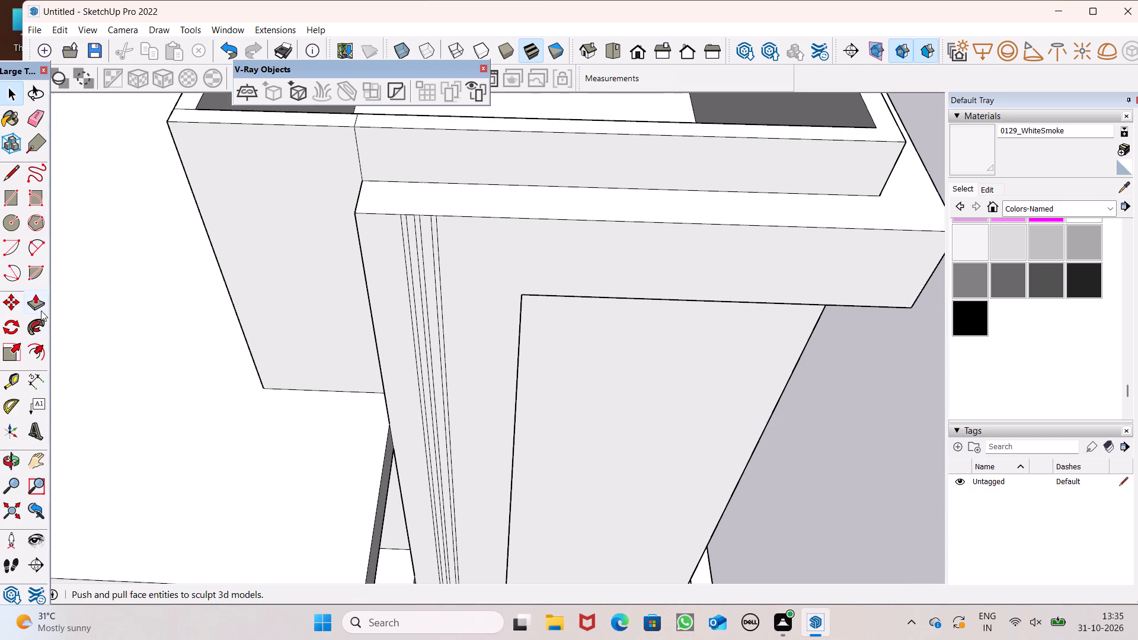
{"action": "left_click", "coordinate": [37, 302]}
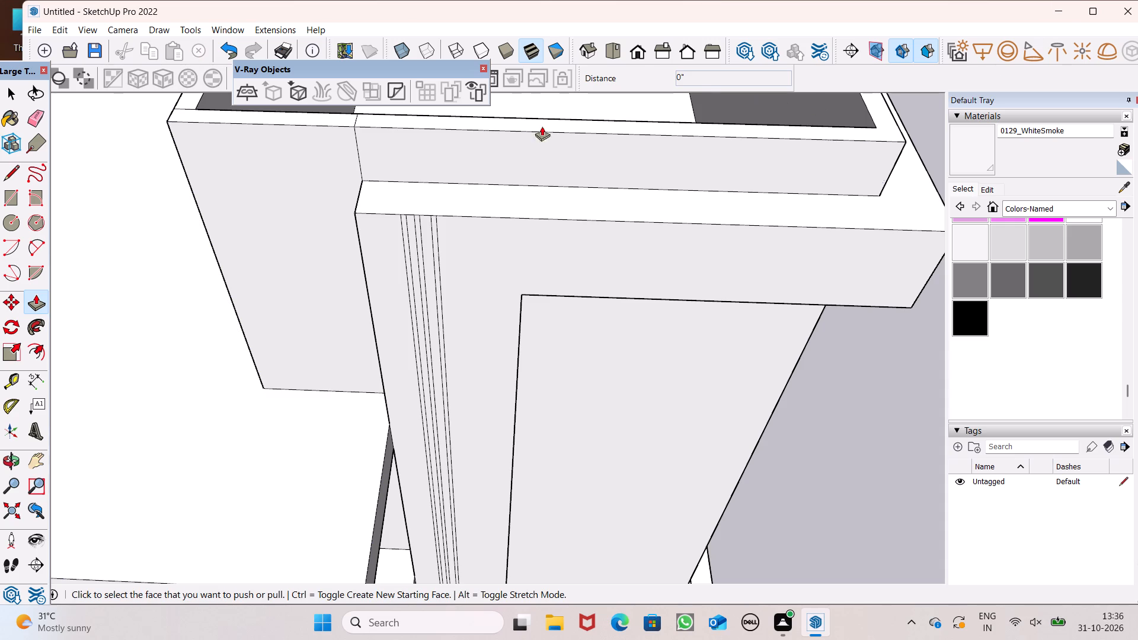
{"action": "scroll", "coordinate": [331, 222], "scroll_direction": "up", "scroll_amount": 8}
{"action": "scroll", "coordinate": [449, 172], "scroll_direction": "down", "scroll_amount": 1}
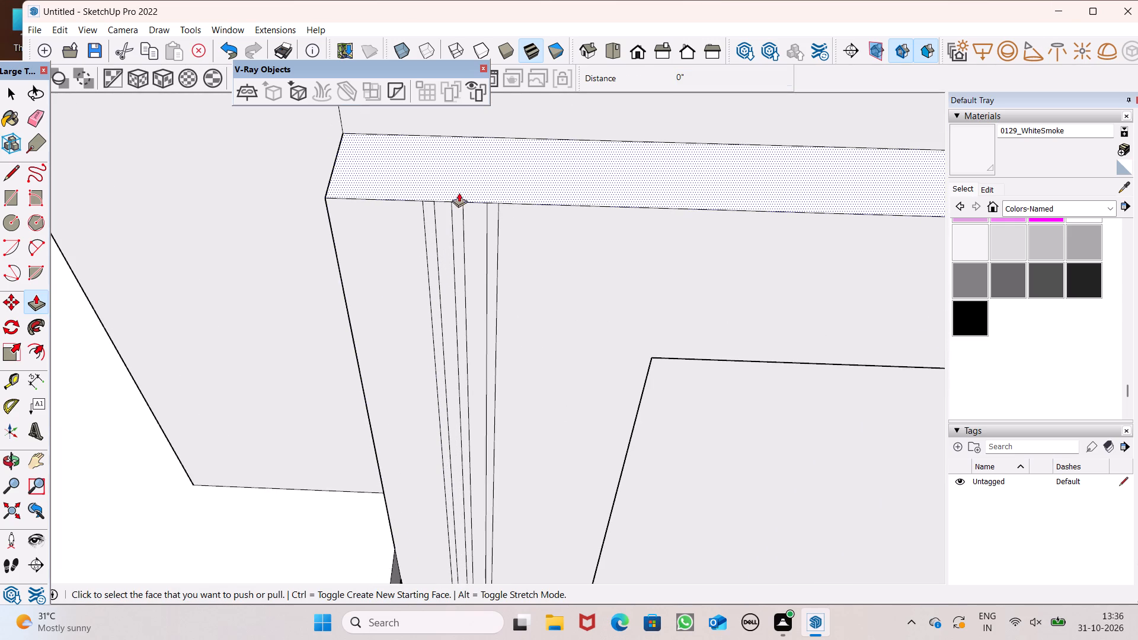
{"action": "middle_click_drag", "start_coordinate": [459, 193], "coordinate": [465, 245]}
{"action": "scroll", "coordinate": [464, 261], "scroll_direction": "up", "scroll_amount": 5}
{"action": "left_click_drag", "start_coordinate": [418, 283], "coordinate": [418, 281]}
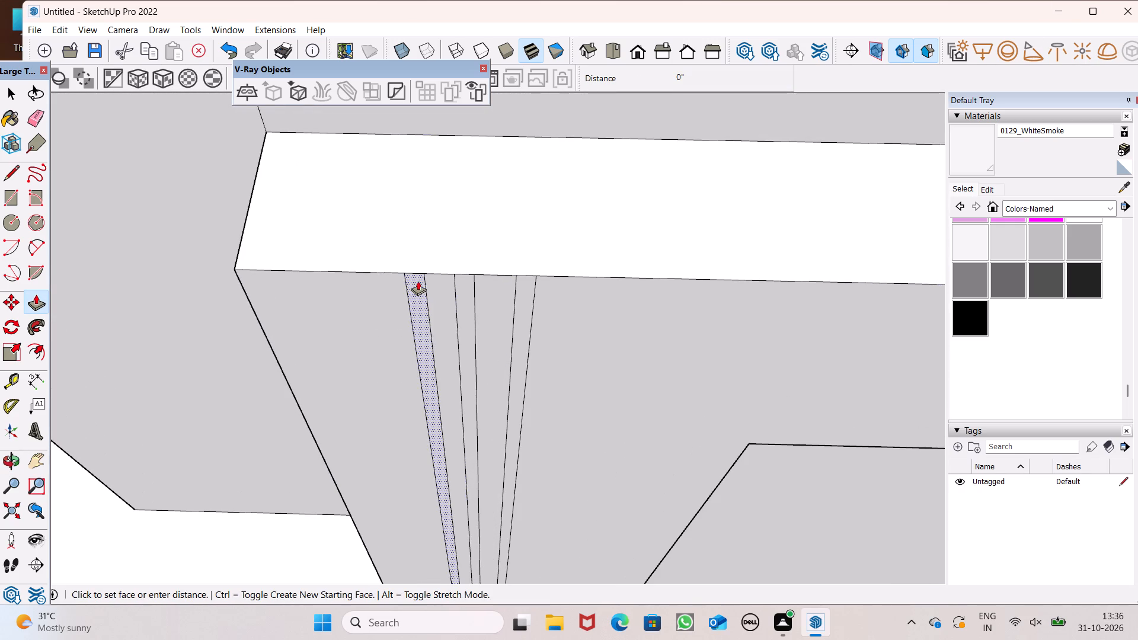
{"action": "left_click_drag", "start_coordinate": [418, 281], "coordinate": [418, 274]}
{"action": "scroll", "coordinate": [443, 208], "scroll_direction": "up", "scroll_amount": 2}
{"action": "scroll", "coordinate": [433, 212], "scroll_direction": "down", "scroll_amount": 1}
{"action": "middle_click_drag", "start_coordinate": [439, 231], "coordinate": [509, 280]}
{"action": "scroll", "coordinate": [447, 321], "scroll_direction": "up", "scroll_amount": 4}
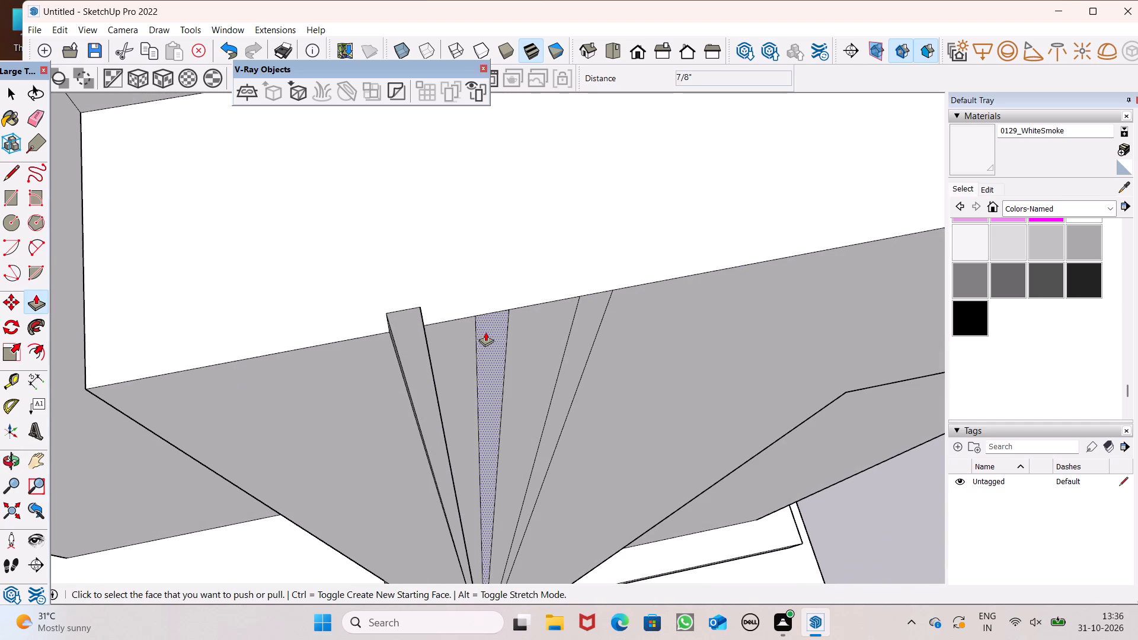
{"action": "left_click_drag", "start_coordinate": [485, 332], "coordinate": [400, 313]}
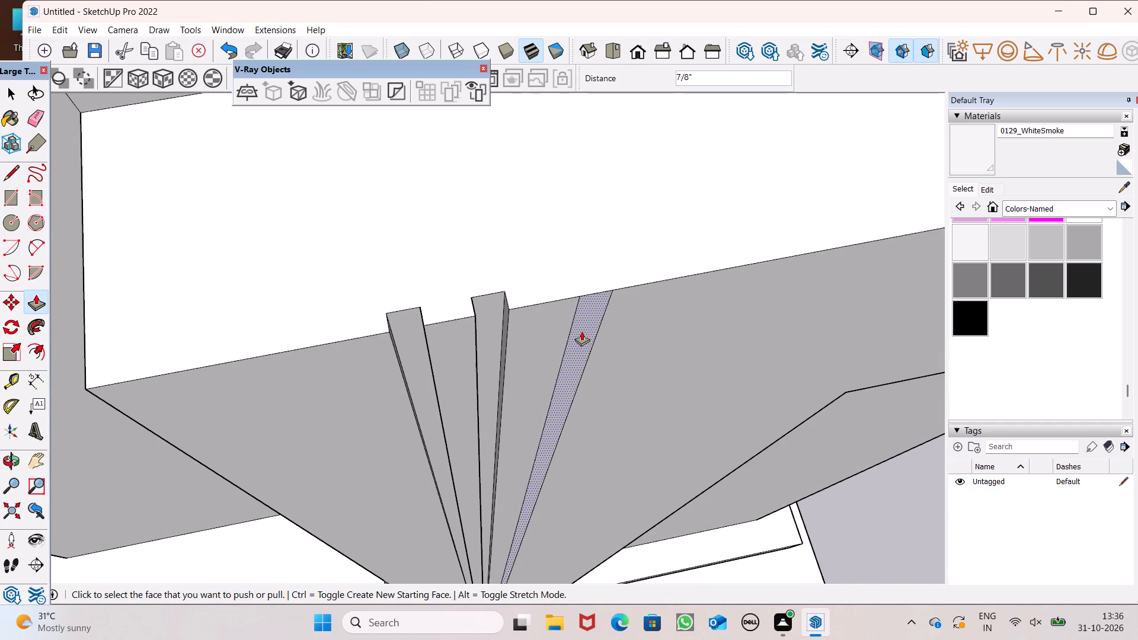
{"action": "left_click_drag", "start_coordinate": [581, 328], "coordinate": [474, 299]}
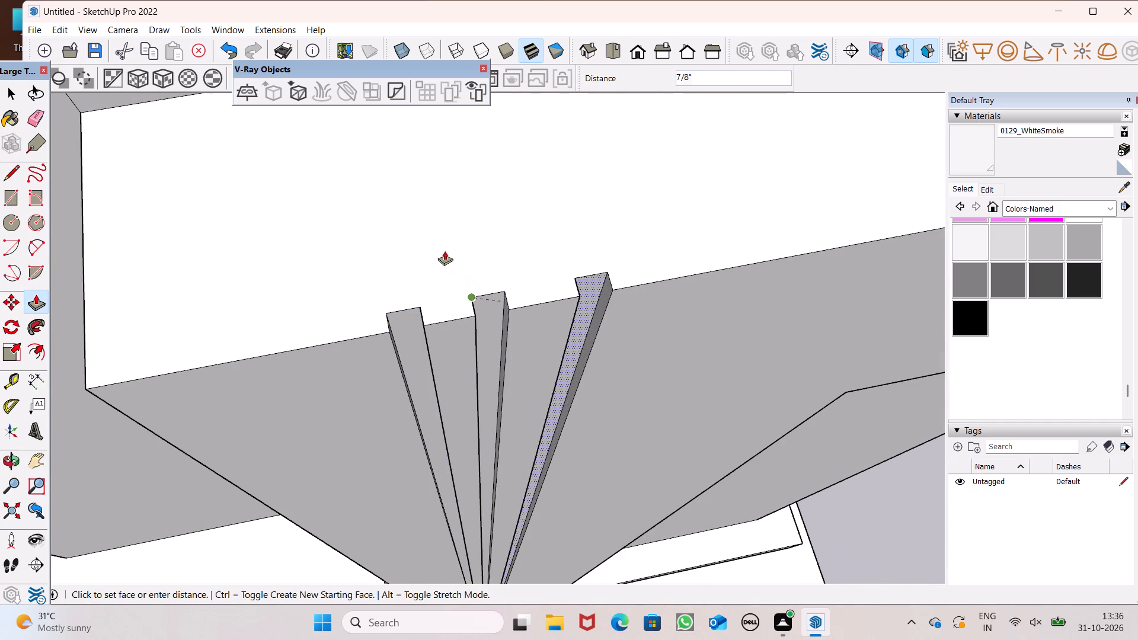
Examine the raised strips on the tower and the facade around them.
{"action": "scroll", "coordinate": [443, 251], "scroll_direction": "down", "scroll_amount": 5}
{"action": "middle_click_drag", "start_coordinate": [525, 366], "coordinate": [442, 160]}
{"action": "scroll", "coordinate": [500, 197], "scroll_direction": "down", "scroll_amount": 18}
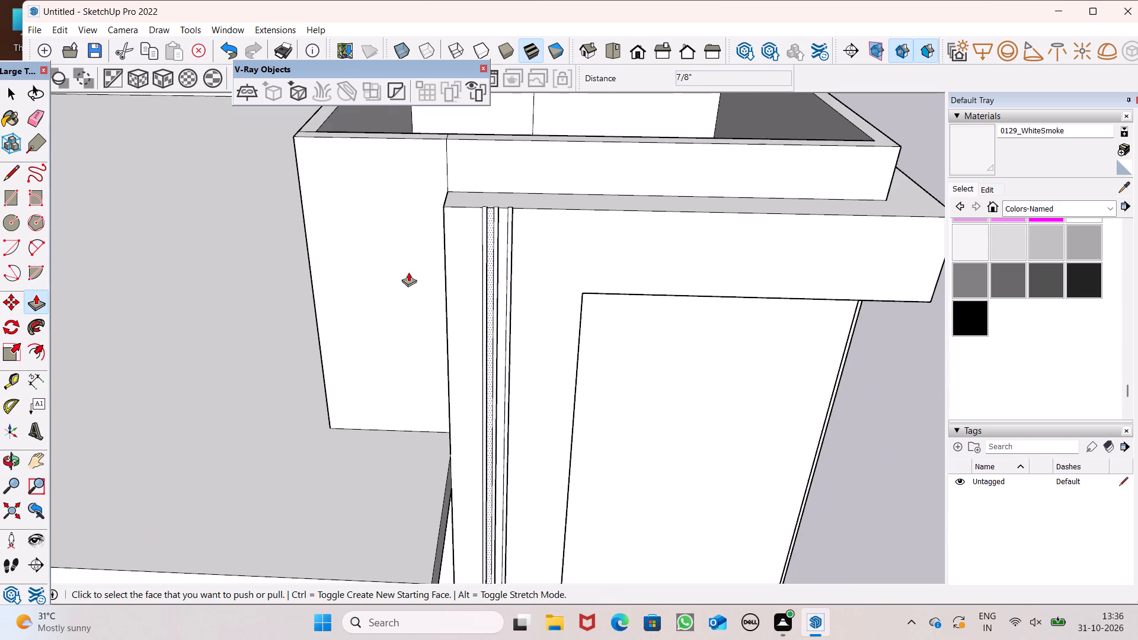
{"action": "scroll", "coordinate": [408, 272], "scroll_direction": "down", "scroll_amount": 7}
{"action": "middle_click_drag", "start_coordinate": [492, 344], "coordinate": [494, 344]}
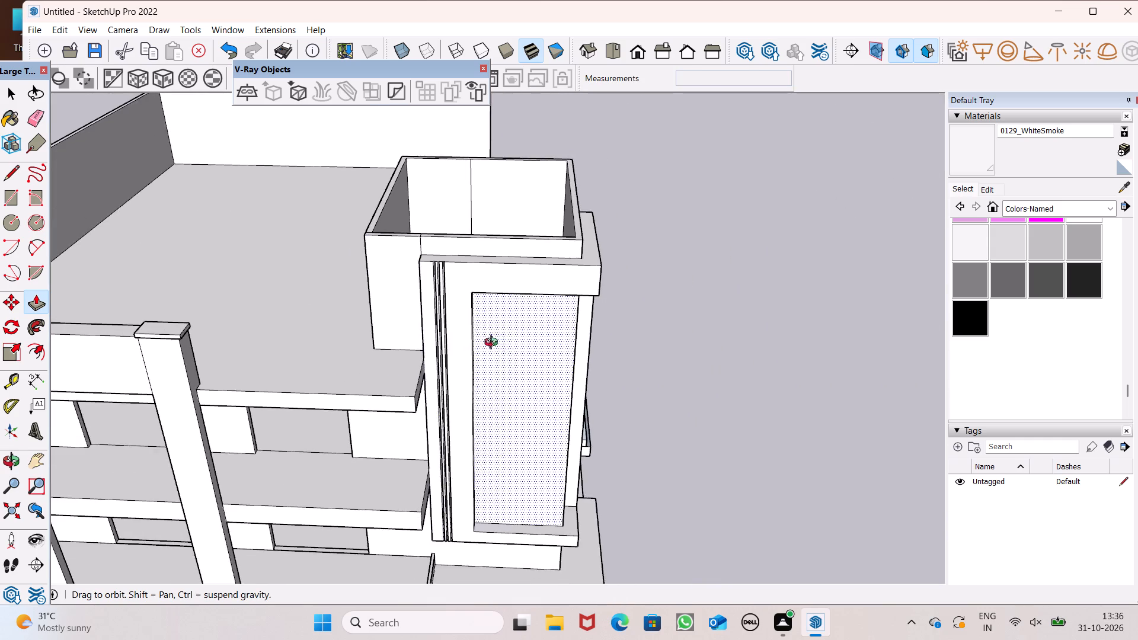
{"action": "middle_click_drag", "start_coordinate": [494, 344], "coordinate": [526, 297]}
{"action": "scroll", "coordinate": [488, 247], "scroll_direction": "down", "scroll_amount": 2}
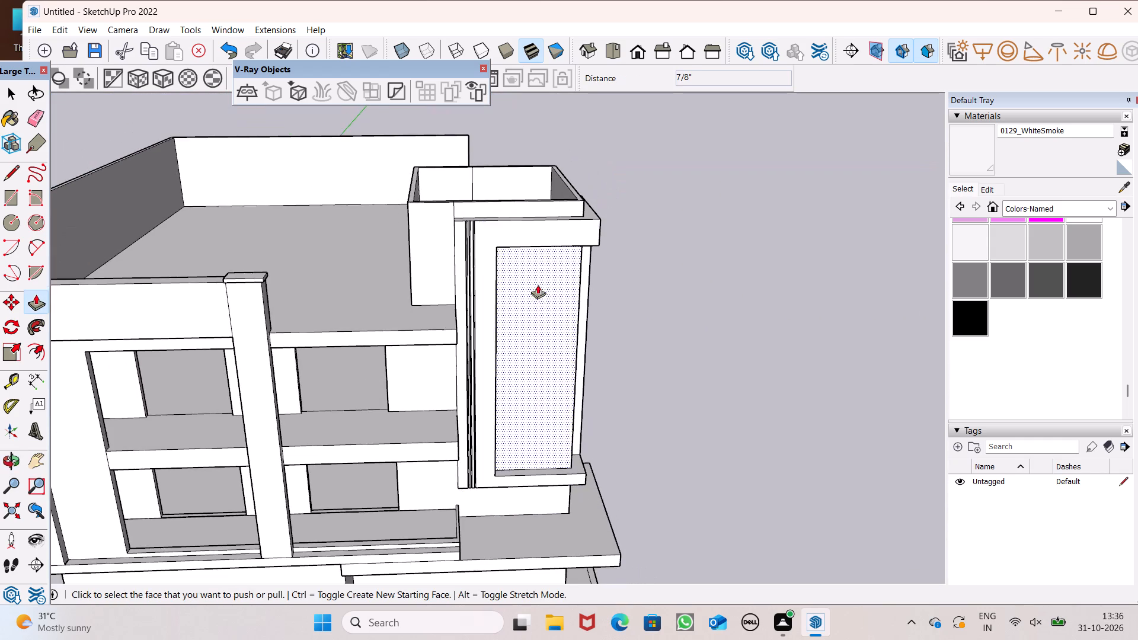
Erase the stray seam lines crossing the top rim of the tower wall behind the raised strips.
{"action": "middle_click_drag", "start_coordinate": [536, 284], "coordinate": [55, 479]}
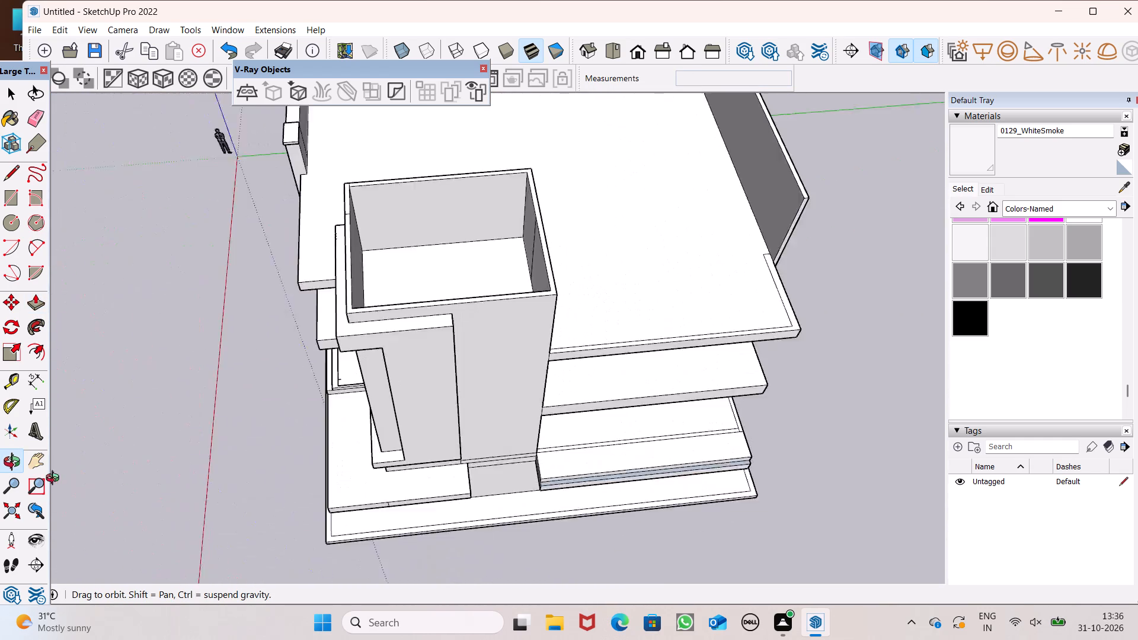
{"action": "middle_click_drag", "start_coordinate": [55, 479], "coordinate": [4, 491]}
{"action": "left_click", "coordinate": [24, 105]}
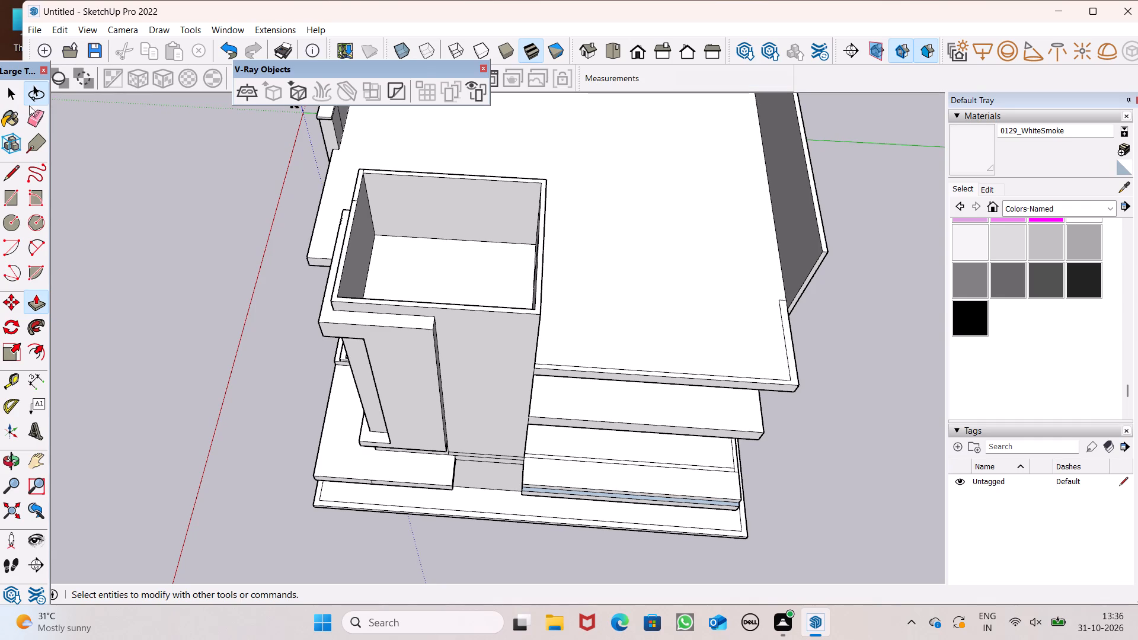
{"action": "scroll", "coordinate": [113, 146], "scroll_direction": "up", "scroll_amount": 6}
{"action": "left_click", "coordinate": [41, 106]}
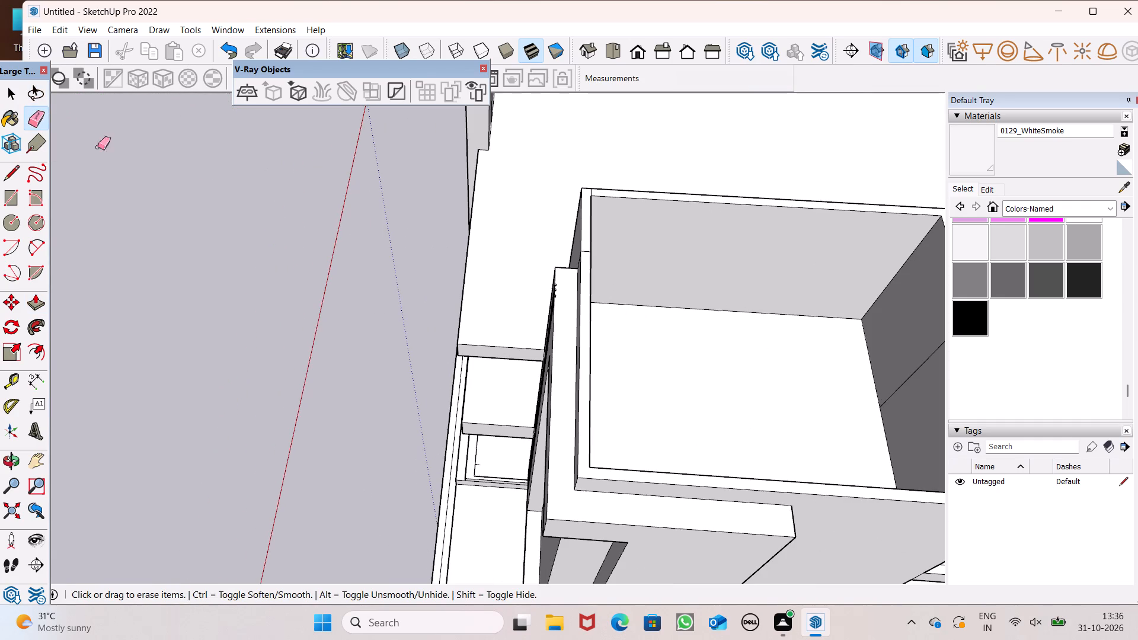
{"action": "scroll", "coordinate": [228, 183], "scroll_direction": "up", "scroll_amount": 1}
{"action": "scroll", "coordinate": [731, 260], "scroll_direction": "up", "scroll_amount": 5}
{"action": "middle_click_drag", "start_coordinate": [654, 295], "coordinate": [470, 278]}
{"action": "scroll", "coordinate": [472, 290], "scroll_direction": "up", "scroll_amount": 1}
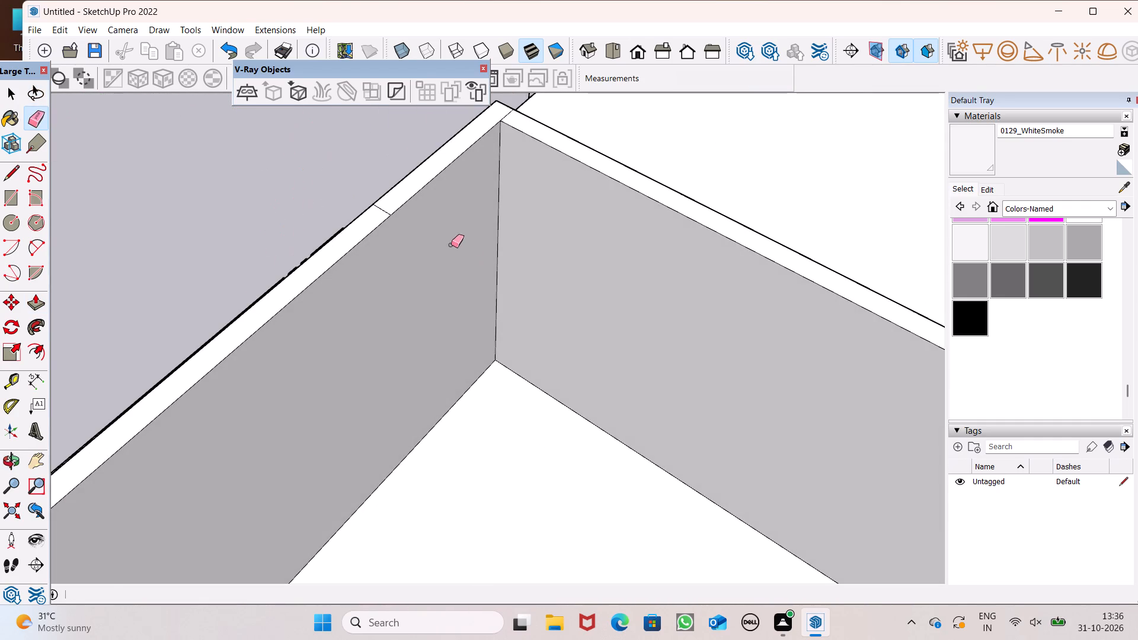
{"action": "middle_click_drag", "start_coordinate": [455, 260], "coordinate": [699, 286]}
{"action": "scroll", "coordinate": [504, 280], "scroll_direction": "up", "scroll_amount": 5}
{"action": "left_click_drag", "start_coordinate": [569, 241], "coordinate": [575, 260]}
{"action": "scroll", "coordinate": [613, 235], "scroll_direction": "up", "scroll_amount": 1}
{"action": "middle_click_drag", "start_coordinate": [617, 235], "coordinate": [668, 240]}
{"action": "left_click_drag", "start_coordinate": [567, 302], "coordinate": [565, 286]}
Erase the corner seam on the tower's top rim and the vertical seam line on the tower's inner wall face.
{"action": "scroll", "coordinate": [508, 263], "scroll_direction": "down", "scroll_amount": 10}
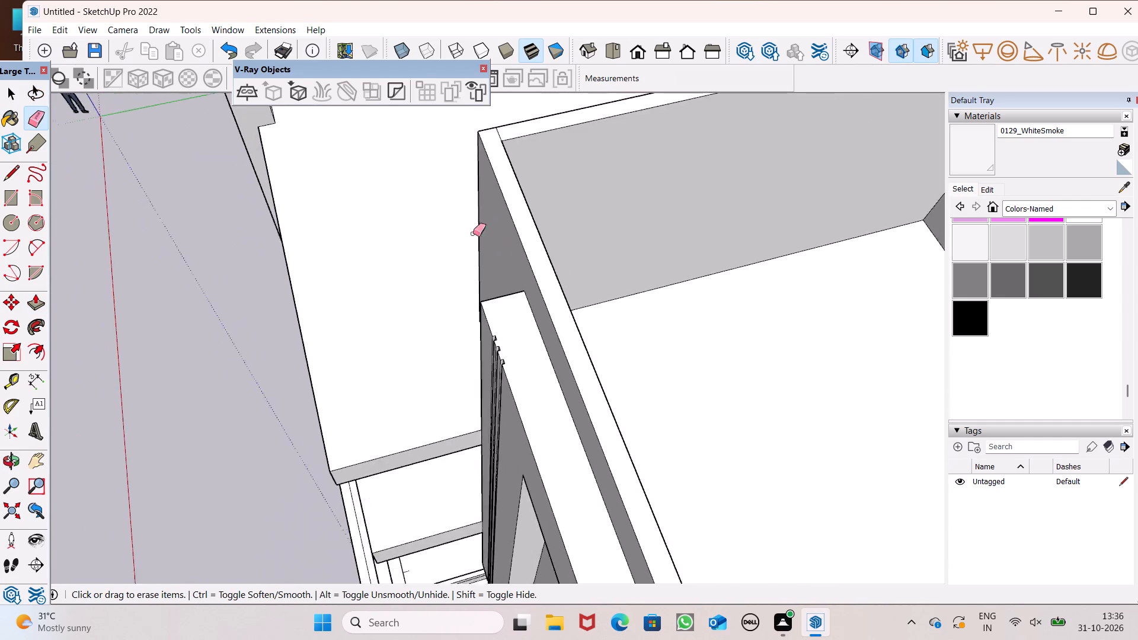
{"action": "scroll", "coordinate": [473, 233], "scroll_direction": "down", "scroll_amount": 4}
{"action": "middle_click_drag", "start_coordinate": [593, 321], "coordinate": [605, 324]}
{"action": "scroll", "coordinate": [552, 136], "scroll_direction": "up", "scroll_amount": 8}
{"action": "scroll", "coordinate": [426, 257], "scroll_direction": "up", "scroll_amount": 6}
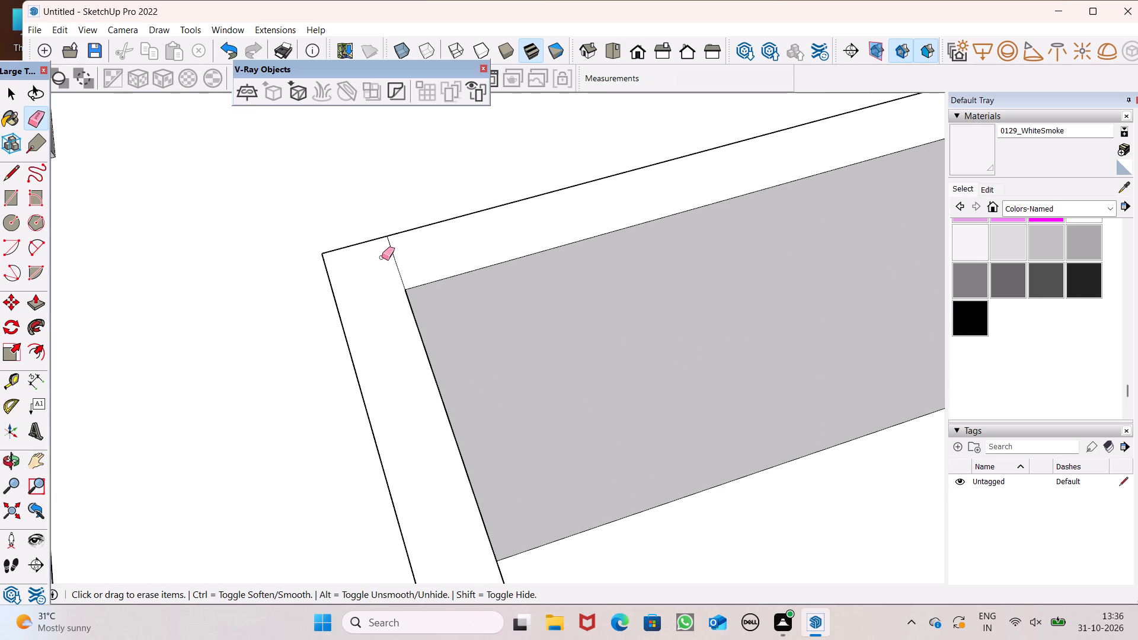
{"action": "left_click_drag", "start_coordinate": [383, 257], "coordinate": [402, 250]}
{"action": "scroll", "coordinate": [369, 226], "scroll_direction": "down", "scroll_amount": 14}
{"action": "middle_click_drag", "start_coordinate": [318, 262], "coordinate": [450, 273]}
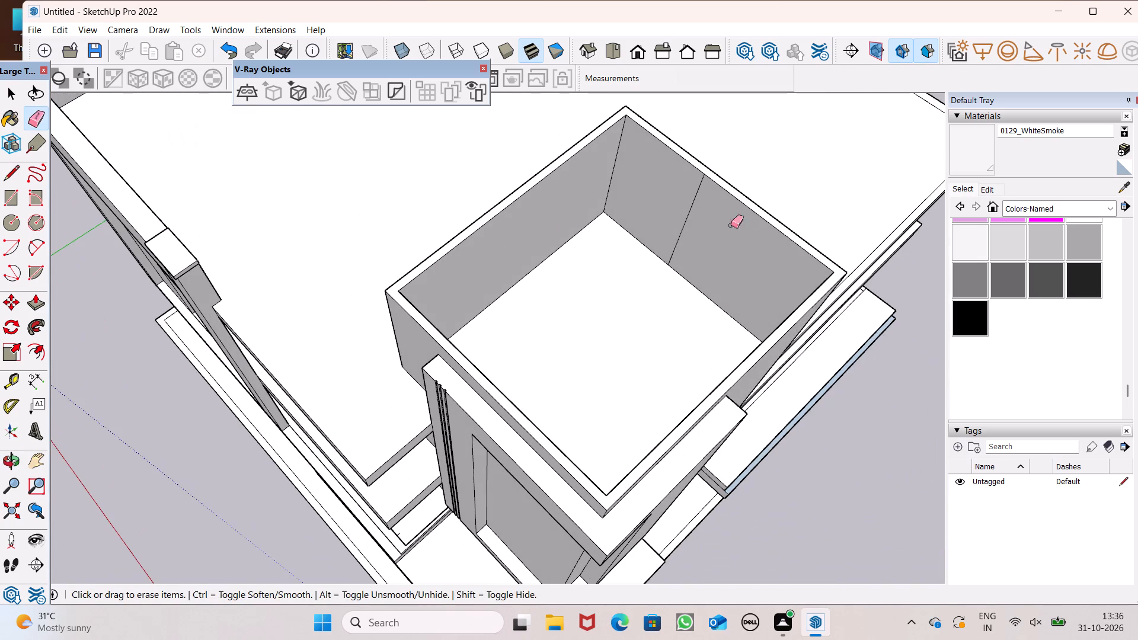
{"action": "left_click_drag", "start_coordinate": [698, 219], "coordinate": [674, 205]}
Erase the two vertical seam lines on the inner face of the roof's side wall.
{"action": "scroll", "coordinate": [577, 215], "scroll_direction": "down", "scroll_amount": 7}
{"action": "middle_click_drag", "start_coordinate": [481, 402], "coordinate": [825, 315]}
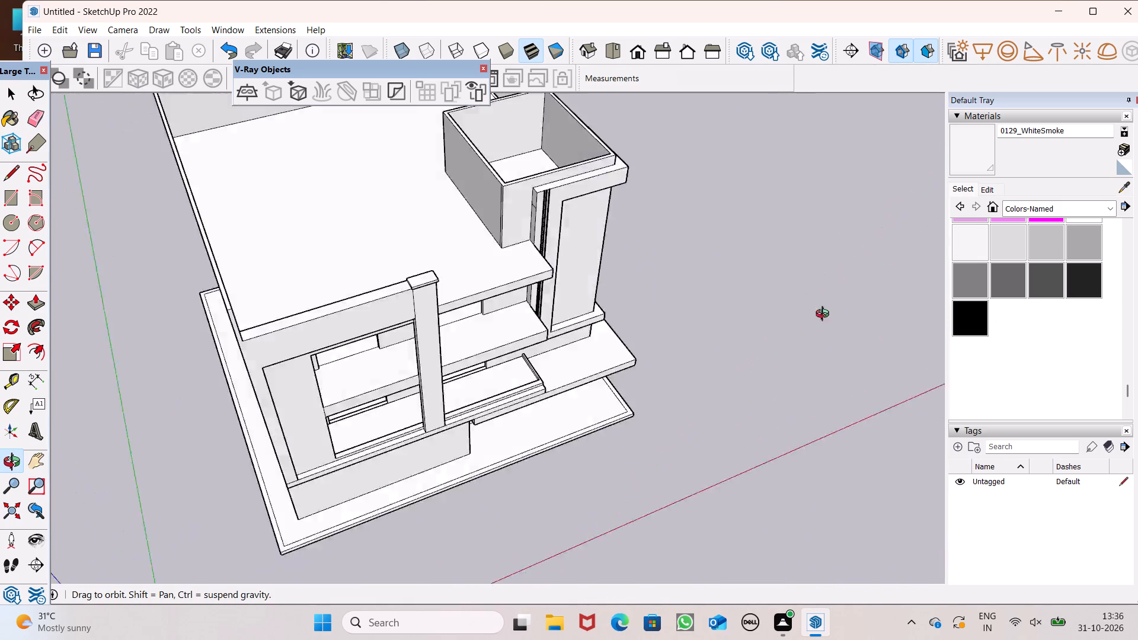
{"action": "middle_click_drag", "start_coordinate": [825, 315], "coordinate": [752, 219]}
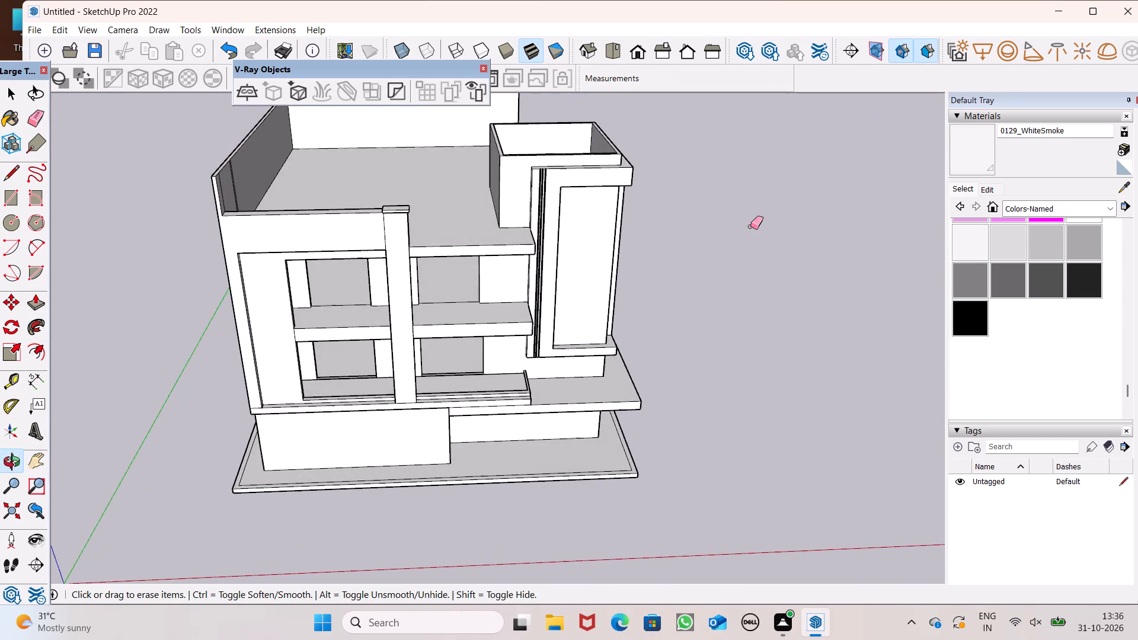
{"action": "scroll", "coordinate": [459, 393], "scroll_direction": "down", "scroll_amount": 2}
{"action": "scroll", "coordinate": [309, 188], "scroll_direction": "up", "scroll_amount": 15}
{"action": "middle_click_drag", "start_coordinate": [255, 296], "coordinate": [169, 345]}
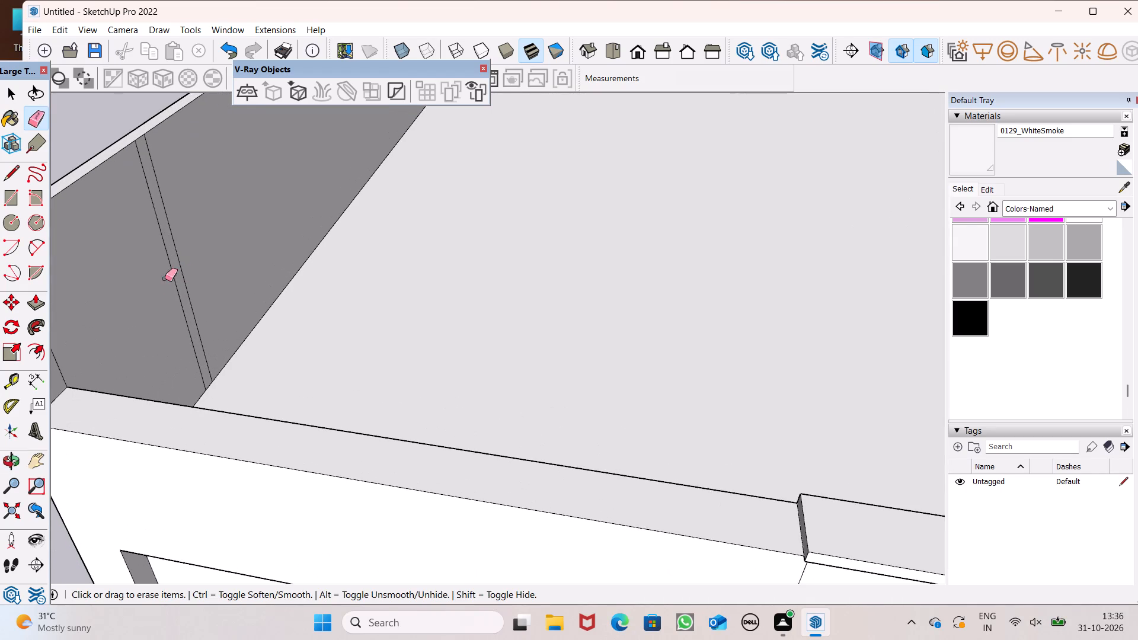
{"action": "left_click_drag", "start_coordinate": [158, 288], "coordinate": [183, 260]}
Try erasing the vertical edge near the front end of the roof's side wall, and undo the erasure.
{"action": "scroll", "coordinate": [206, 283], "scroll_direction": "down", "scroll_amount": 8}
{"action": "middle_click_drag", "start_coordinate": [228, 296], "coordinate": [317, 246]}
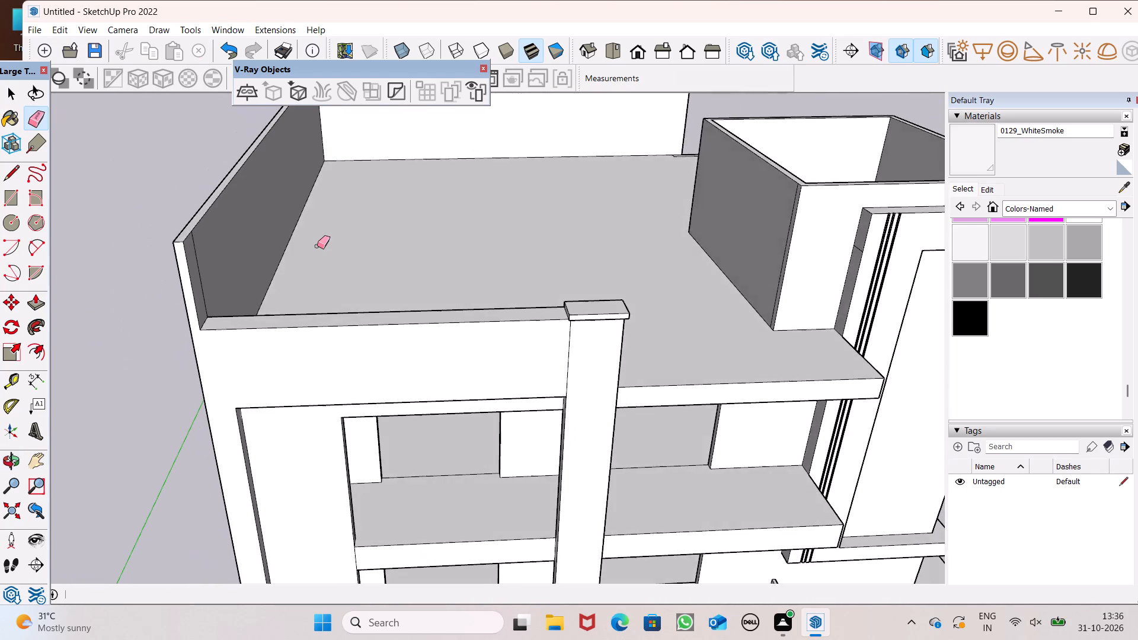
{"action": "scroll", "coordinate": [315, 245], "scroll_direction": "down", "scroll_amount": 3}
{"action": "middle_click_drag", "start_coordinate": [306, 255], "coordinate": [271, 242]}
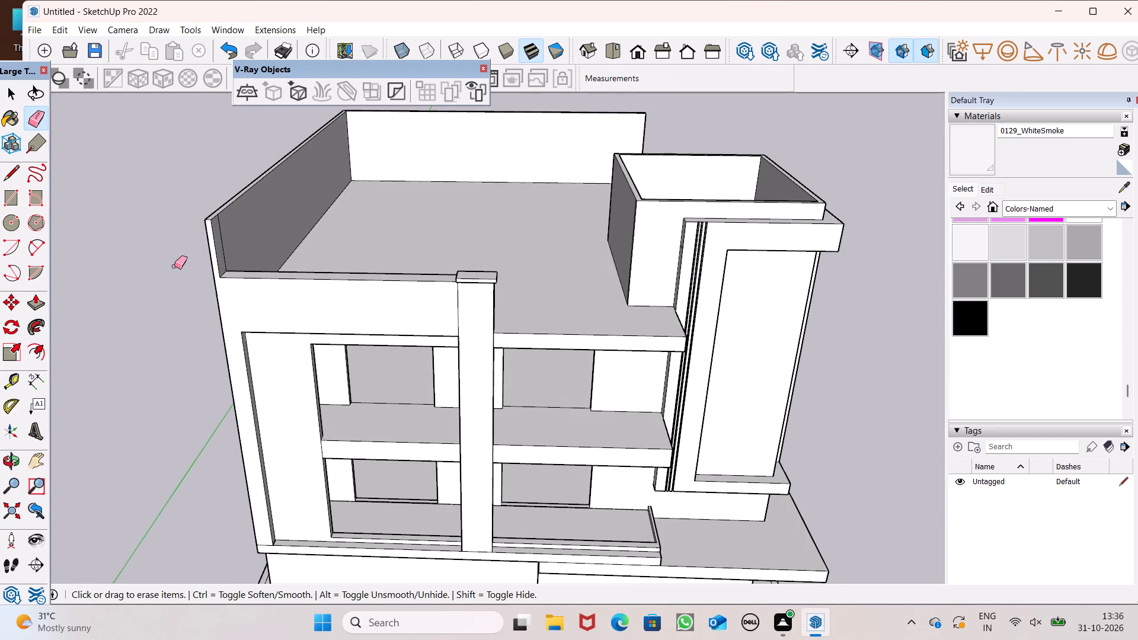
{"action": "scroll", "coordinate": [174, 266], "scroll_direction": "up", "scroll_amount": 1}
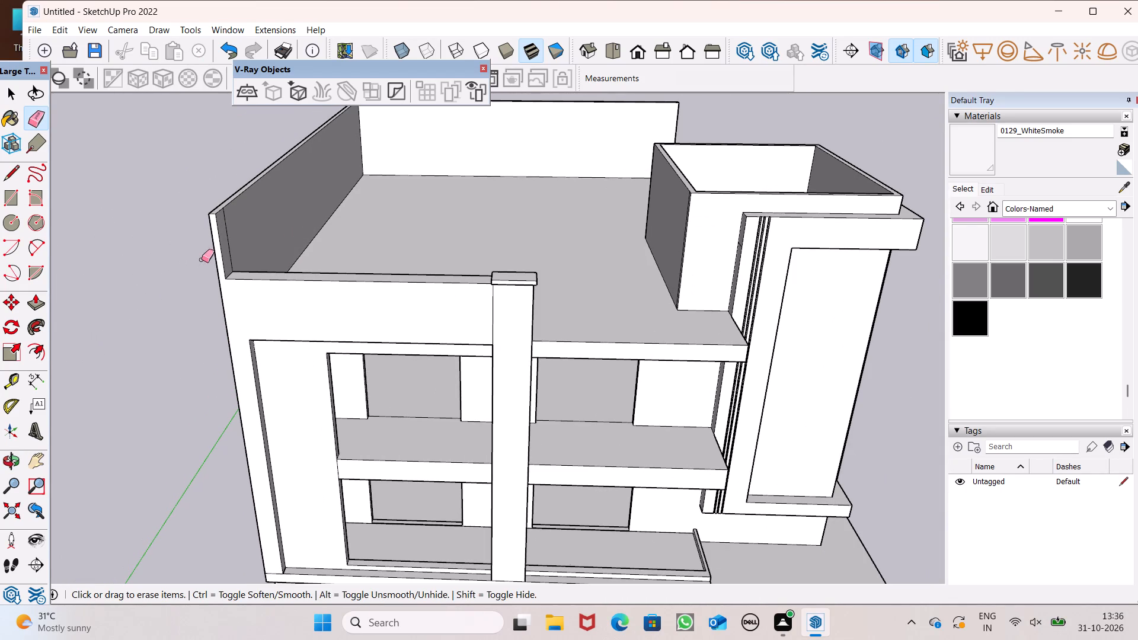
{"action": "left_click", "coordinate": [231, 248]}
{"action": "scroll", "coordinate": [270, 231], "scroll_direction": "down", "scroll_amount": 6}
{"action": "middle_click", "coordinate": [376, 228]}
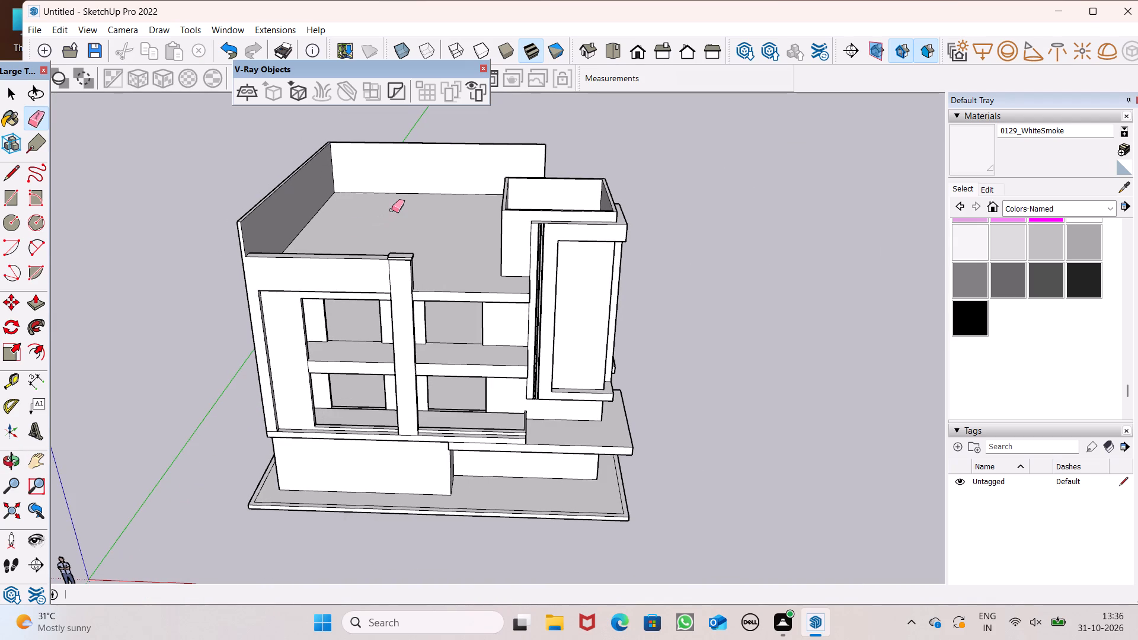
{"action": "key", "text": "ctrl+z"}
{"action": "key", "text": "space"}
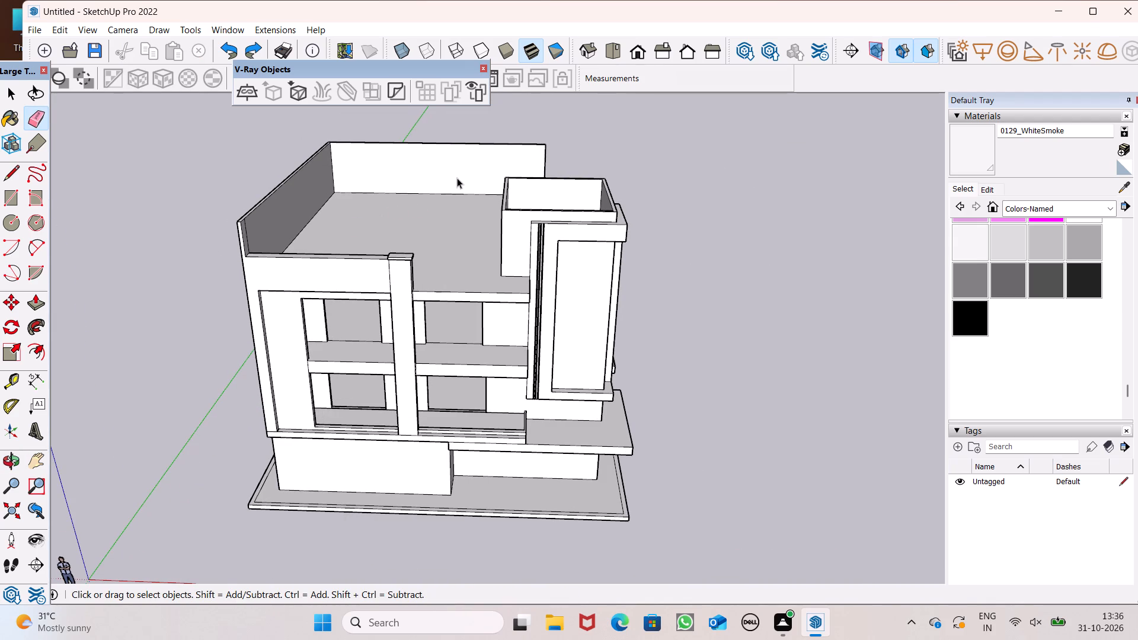
Draw a 5' vertical line on the pillar's side face from the roof slab corner up to the underside of the cap.
{"action": "scroll", "coordinate": [457, 178], "scroll_direction": "down", "scroll_amount": 3}
{"action": "middle_click_drag", "start_coordinate": [453, 226], "coordinate": [447, 289]}
{"action": "scroll", "coordinate": [465, 250], "scroll_direction": "up", "scroll_amount": 5}
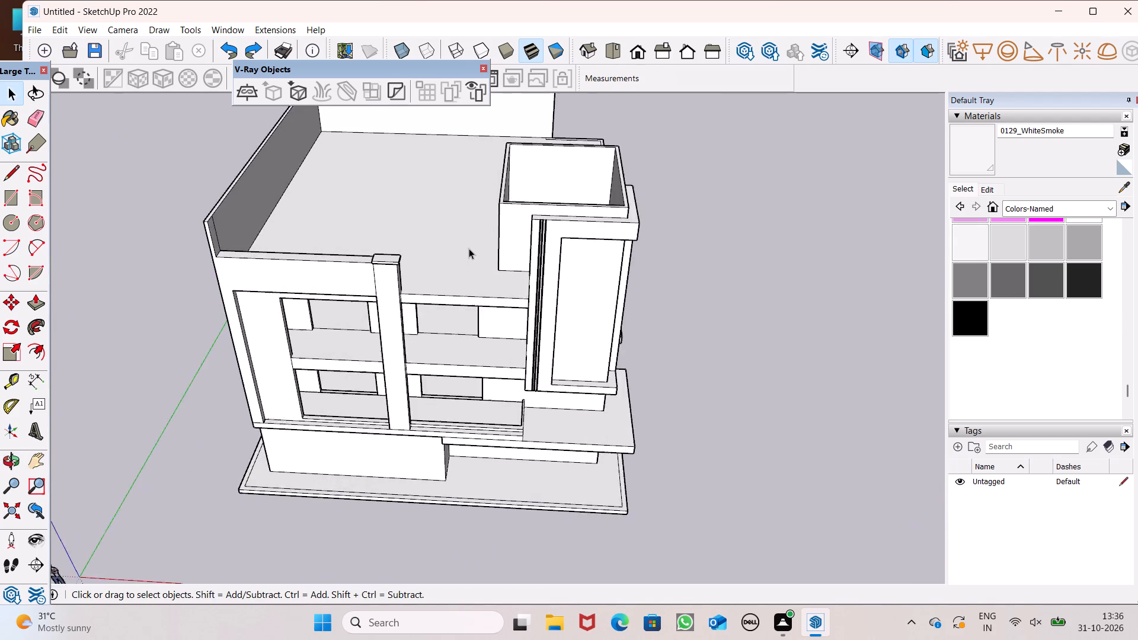
{"action": "scroll", "coordinate": [469, 248], "scroll_direction": "up", "scroll_amount": 2}
{"action": "middle_click_drag", "start_coordinate": [465, 265], "coordinate": [229, 303]}
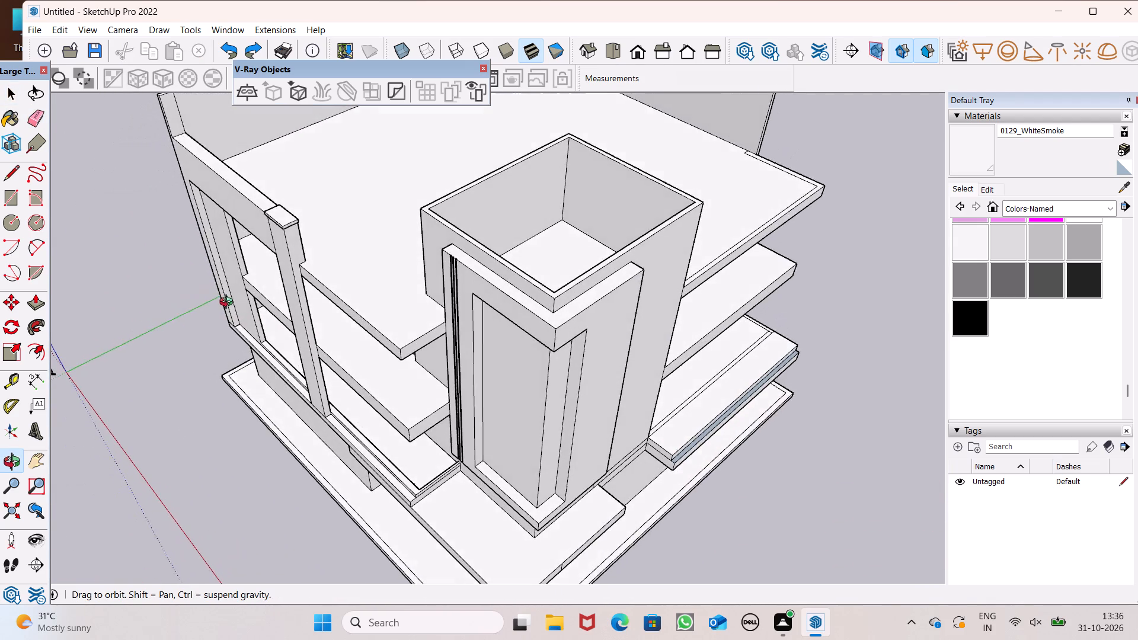
{"action": "middle_click_drag", "start_coordinate": [229, 303], "coordinate": [217, 235]}
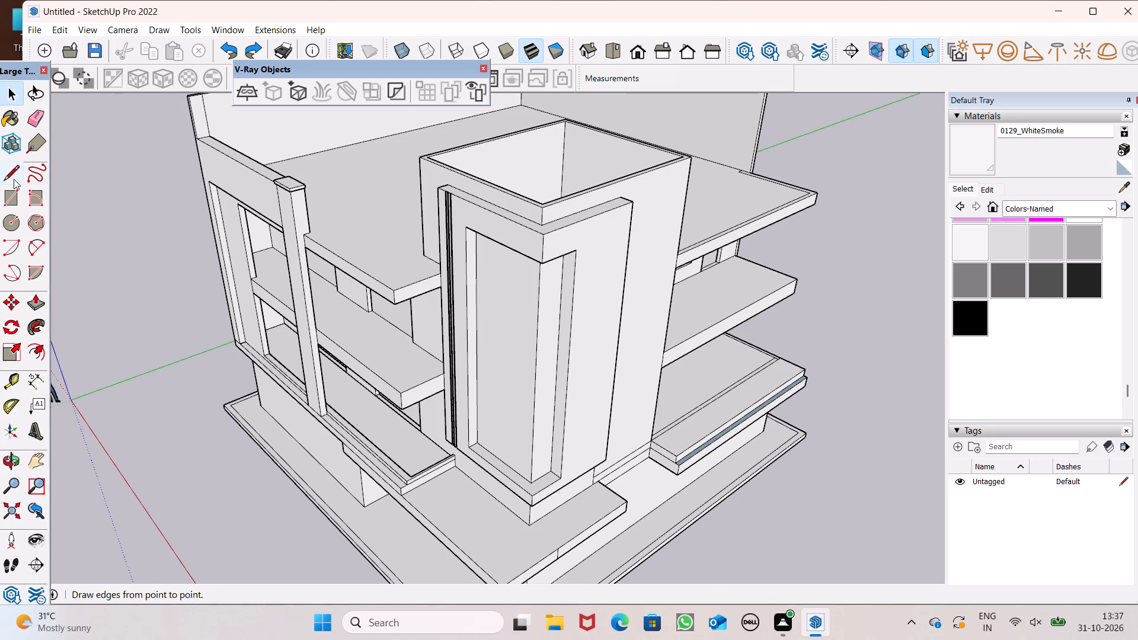
{"action": "left_click", "coordinate": [12, 178]}
{"action": "scroll", "coordinate": [277, 158], "scroll_direction": "up", "scroll_amount": 4}
{"action": "scroll", "coordinate": [299, 201], "scroll_direction": "down", "scroll_amount": 1}
{"action": "scroll", "coordinate": [301, 207], "scroll_direction": "up", "scroll_amount": 11}
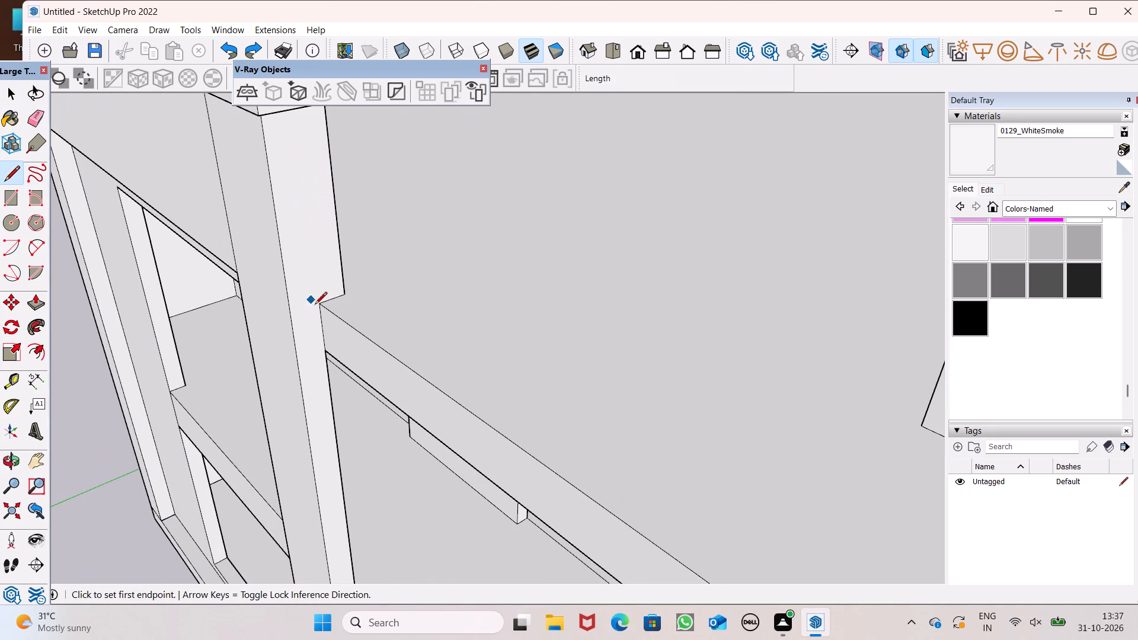
{"action": "left_click", "coordinate": [321, 305]}
{"action": "scroll", "coordinate": [309, 225], "scroll_direction": "down", "scroll_amount": 8}
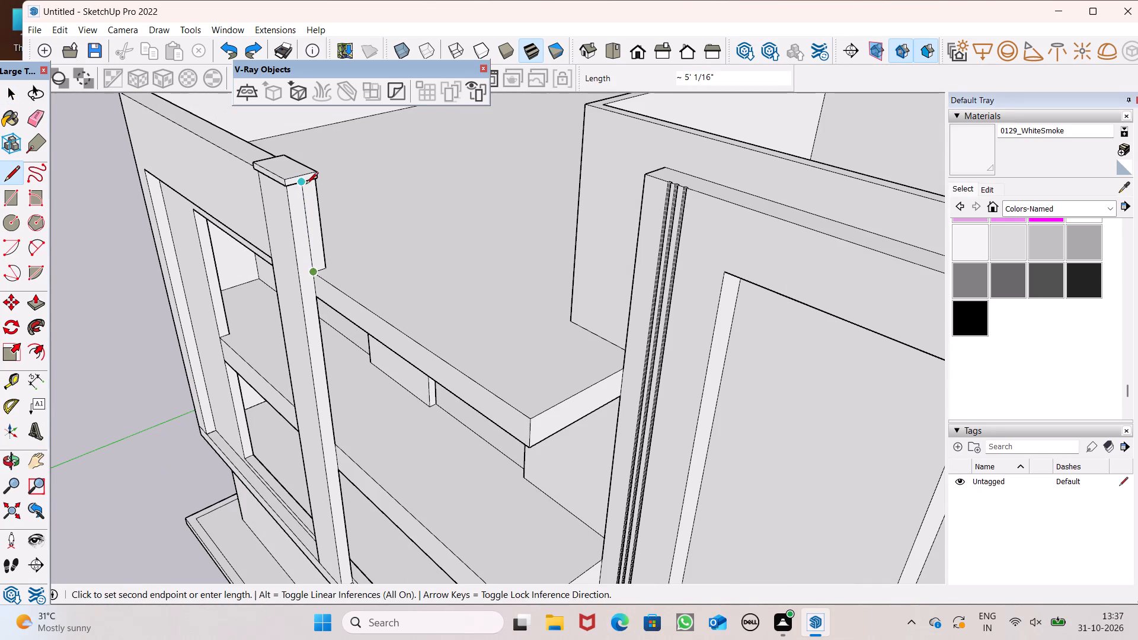
{"action": "scroll", "coordinate": [306, 185], "scroll_direction": "up", "scroll_amount": 1}
{"action": "middle_click_drag", "start_coordinate": [306, 185], "coordinate": [294, 80]}
{"action": "scroll", "coordinate": [305, 190], "scroll_direction": "down", "scroll_amount": 4}
{"action": "scroll", "coordinate": [311, 159], "scroll_direction": "up", "scroll_amount": 5}
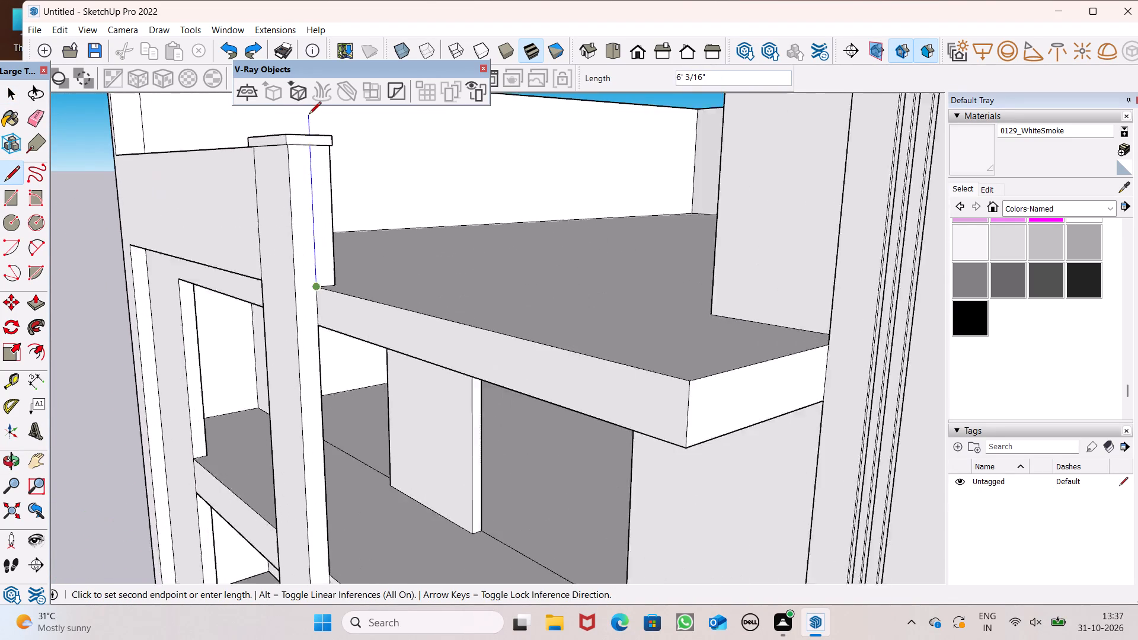
{"action": "scroll", "coordinate": [309, 115], "scroll_direction": "up", "scroll_amount": 2}
{"action": "scroll", "coordinate": [301, 165], "scroll_direction": "down", "scroll_amount": 1}
{"action": "scroll", "coordinate": [301, 165], "scroll_direction": "up", "scroll_amount": 7}
{"action": "middle_click_drag", "start_coordinate": [317, 172], "coordinate": [321, 151]}
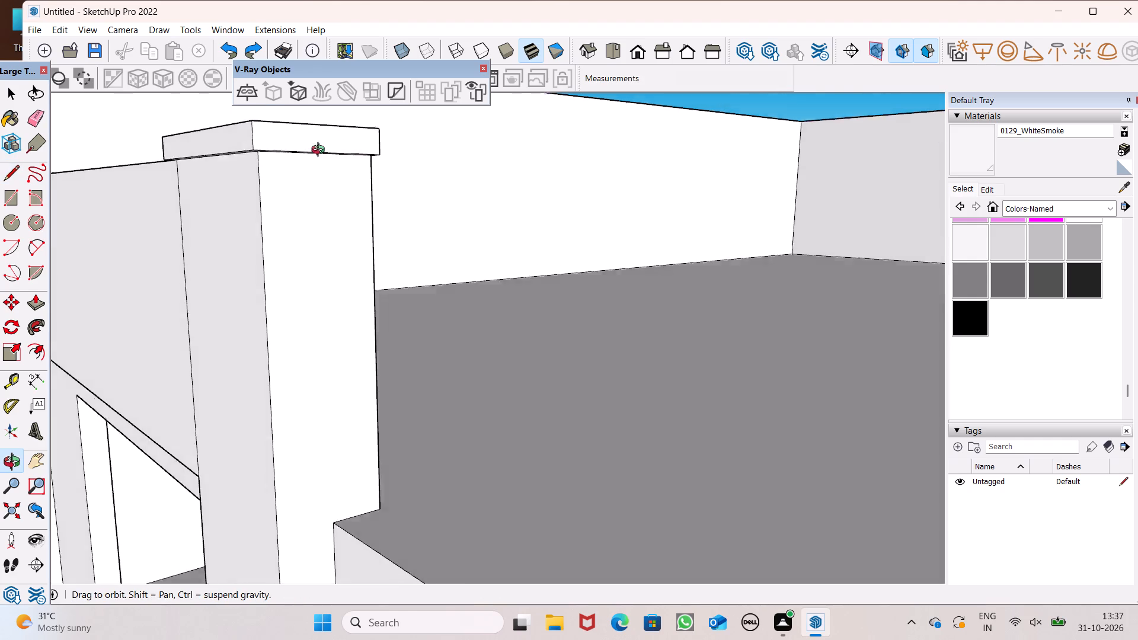
{"action": "middle_click_drag", "start_coordinate": [321, 151], "coordinate": [296, 69]}
{"action": "left_click", "coordinate": [329, 148]}
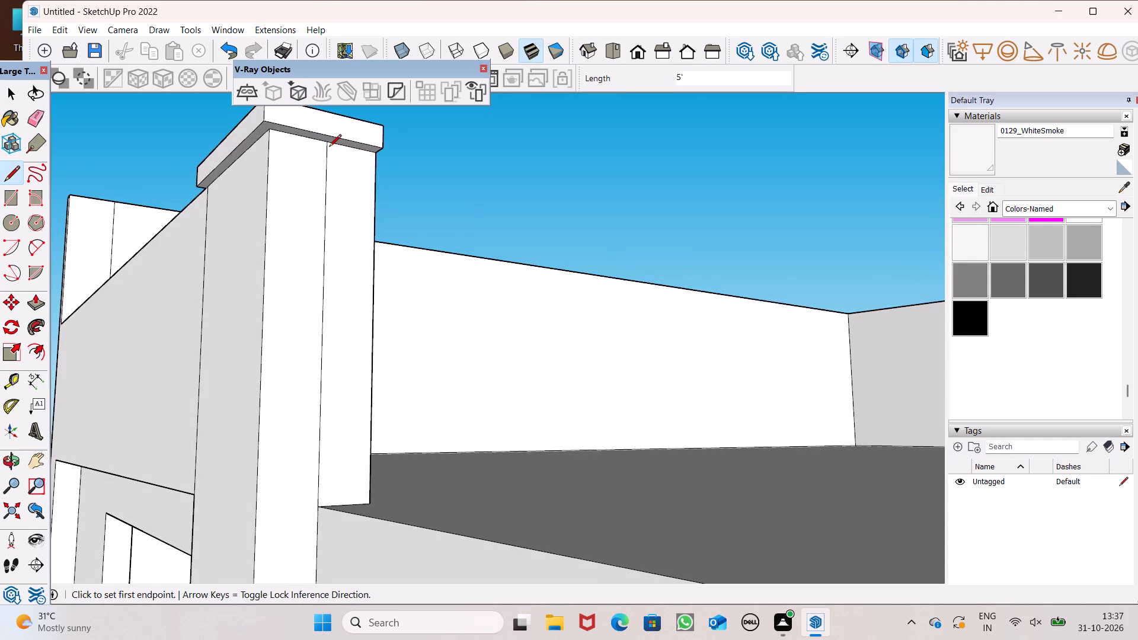
{"action": "key", "text": "space"}
Examine the capped pillar, the projecting slabs and the tower from several sides.
{"action": "scroll", "coordinate": [329, 145], "scroll_direction": "down", "scroll_amount": 10}
{"action": "middle_click_drag", "start_coordinate": [385, 249], "coordinate": [404, 421]}
{"action": "scroll", "coordinate": [404, 421], "scroll_direction": "up", "scroll_amount": 1}
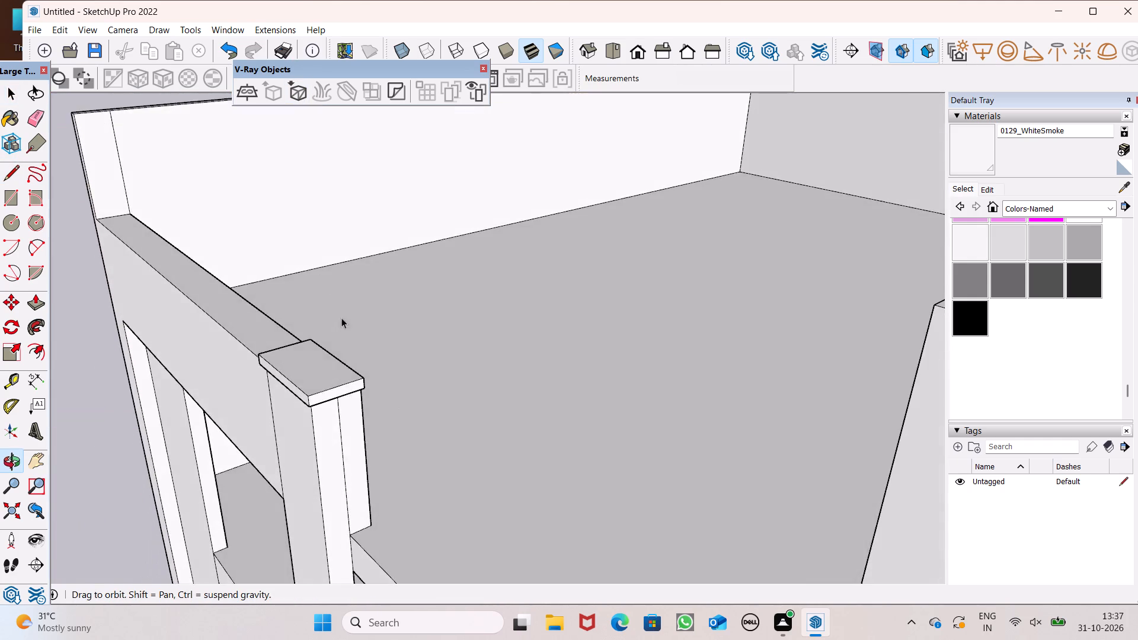
{"action": "scroll", "coordinate": [282, 156], "scroll_direction": "down", "scroll_amount": 5}
{"action": "middle_click_drag", "start_coordinate": [344, 354], "coordinate": [307, 356]}
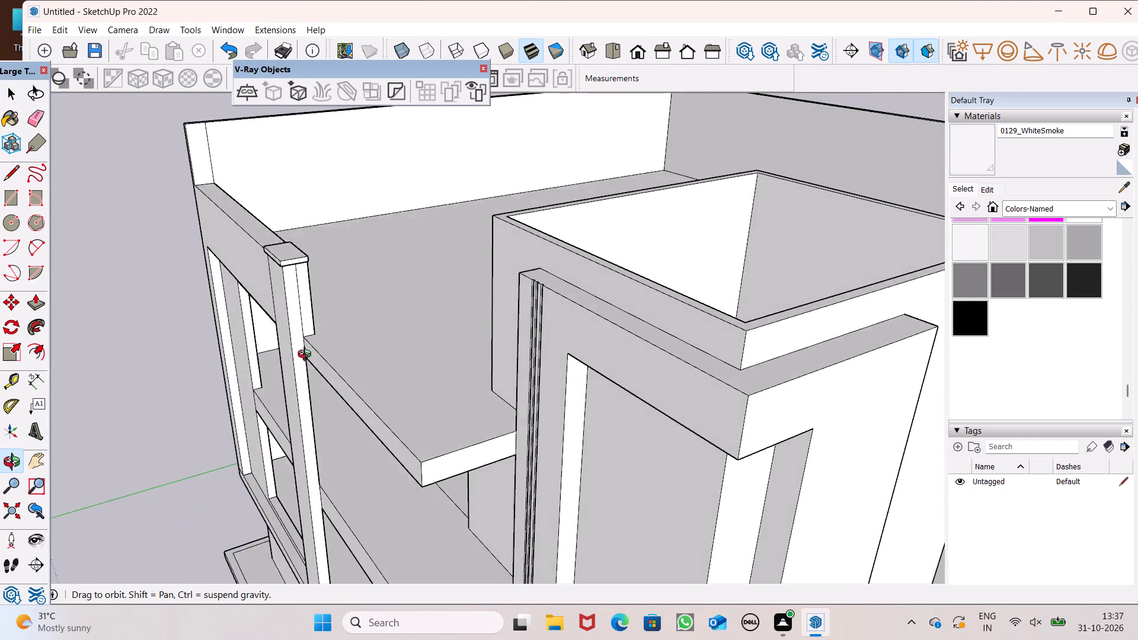
{"action": "middle_click_drag", "start_coordinate": [307, 356], "coordinate": [286, 348]}
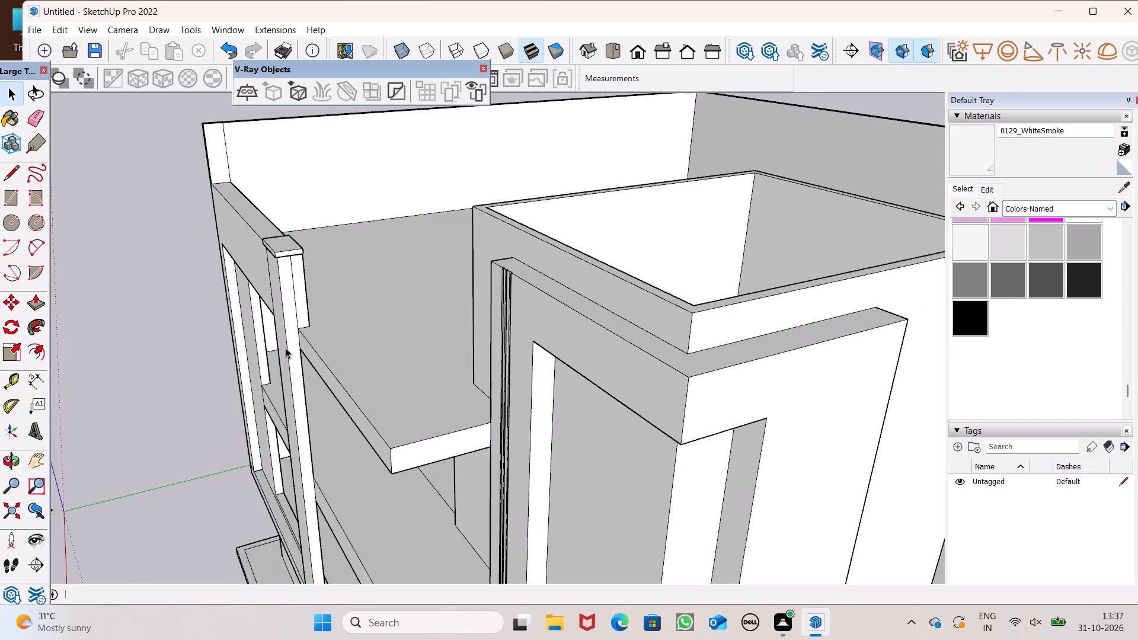
{"action": "scroll", "coordinate": [292, 285], "scroll_direction": "up", "scroll_amount": 2}
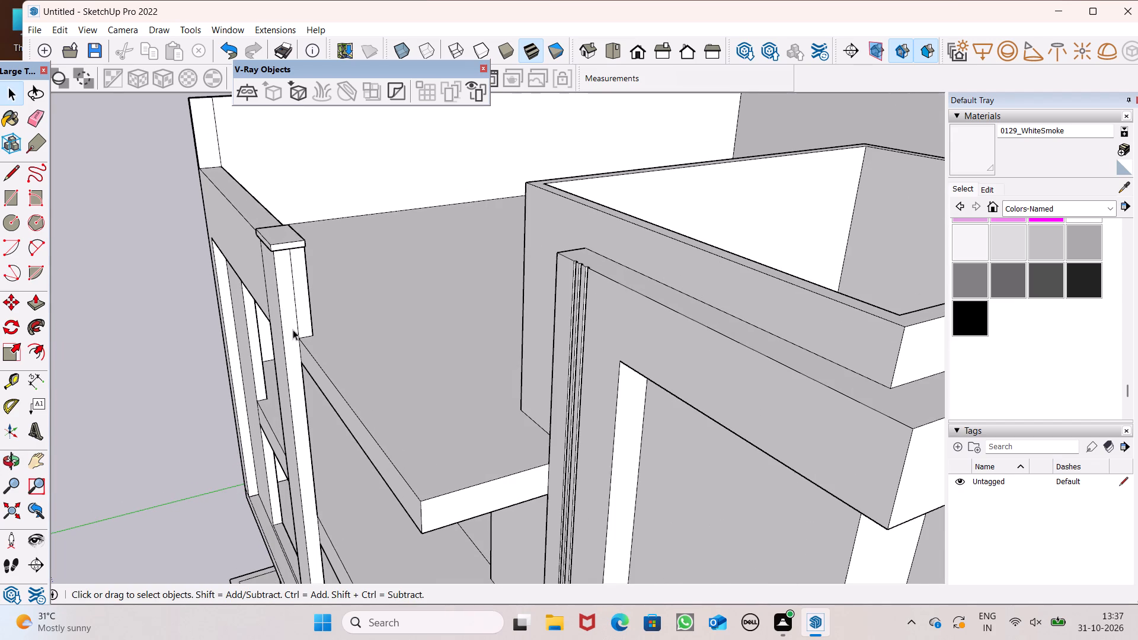
{"action": "middle_click_drag", "start_coordinate": [293, 341], "coordinate": [551, 287]}
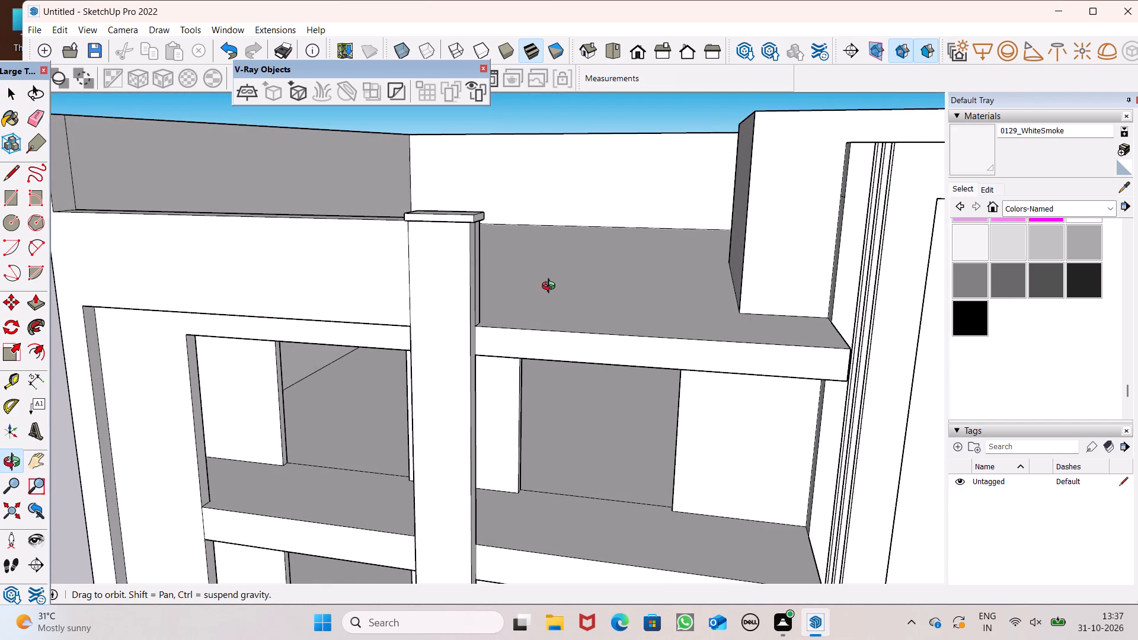
{"action": "middle_click_drag", "start_coordinate": [551, 287], "coordinate": [552, 302]}
{"action": "scroll", "coordinate": [525, 281], "scroll_direction": "down", "scroll_amount": 3}
{"action": "middle_click_drag", "start_coordinate": [528, 313], "coordinate": [548, 352]}
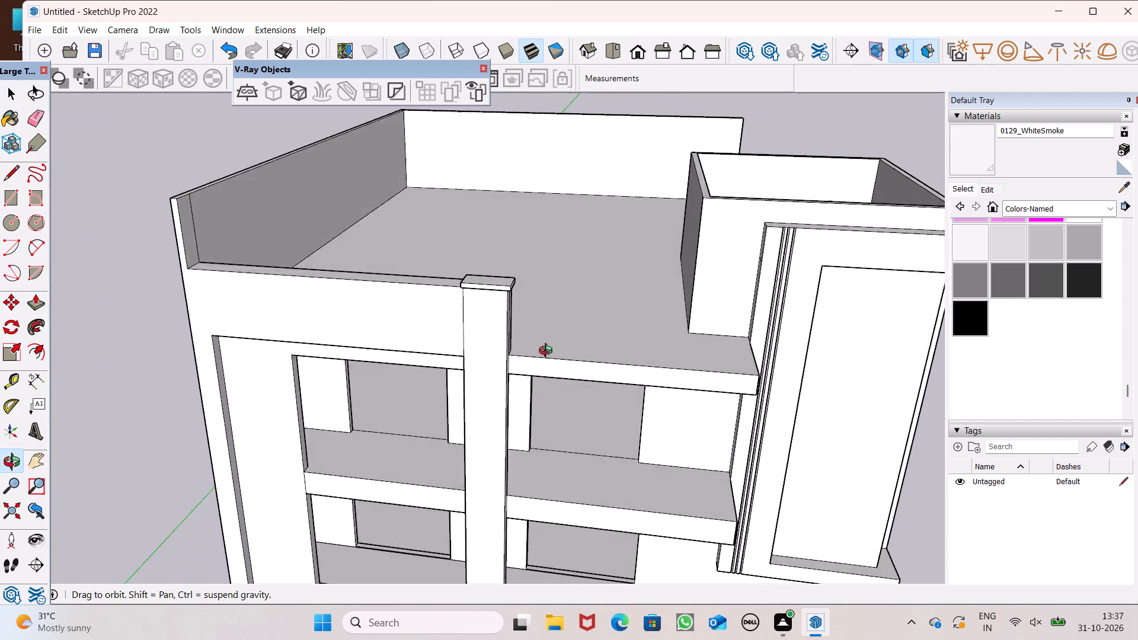
{"action": "middle_click_drag", "start_coordinate": [548, 352], "coordinate": [432, 261]}
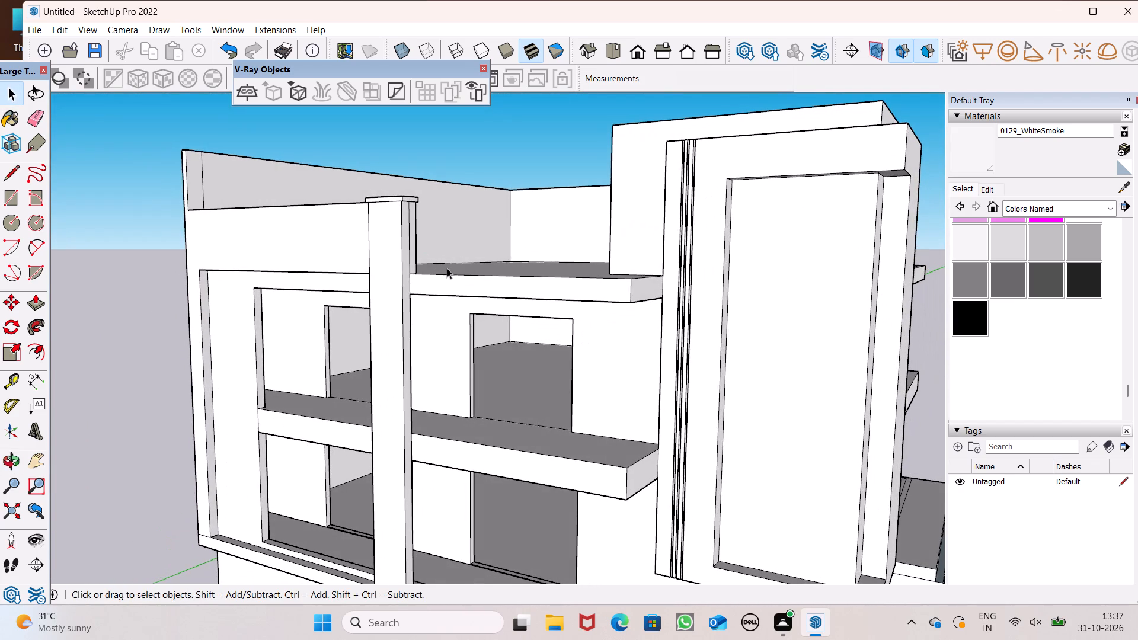
{"action": "scroll", "coordinate": [449, 273], "scroll_direction": "down", "scroll_amount": 1}
{"action": "middle_click_drag", "start_coordinate": [458, 303], "coordinate": [890, 358]}
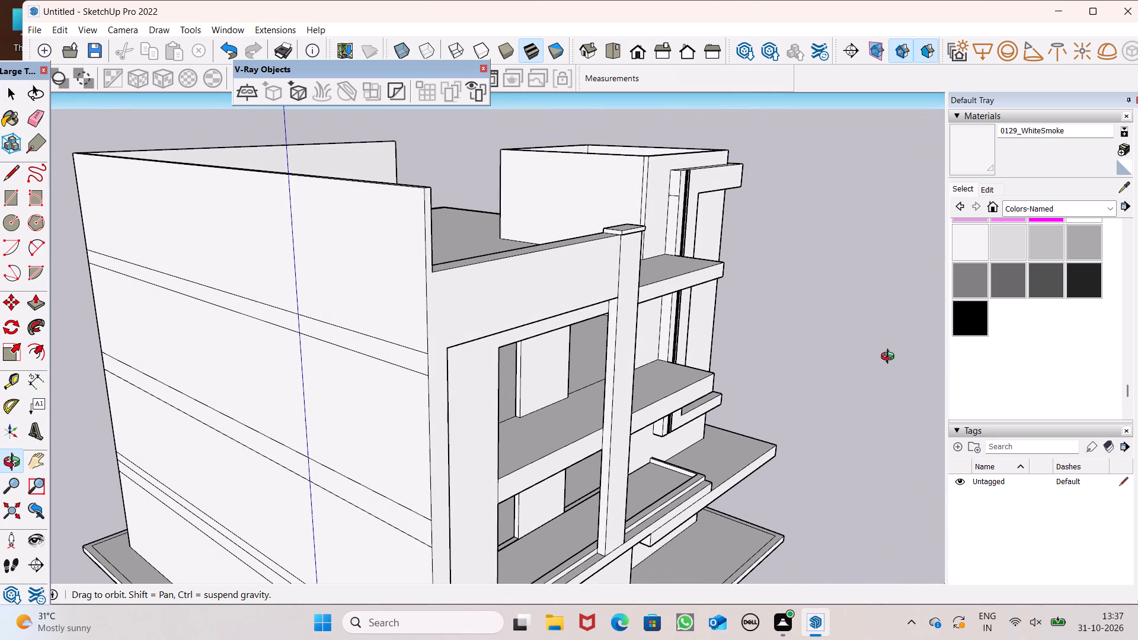
{"action": "middle_click_drag", "start_coordinate": [890, 358], "coordinate": [263, 370]}
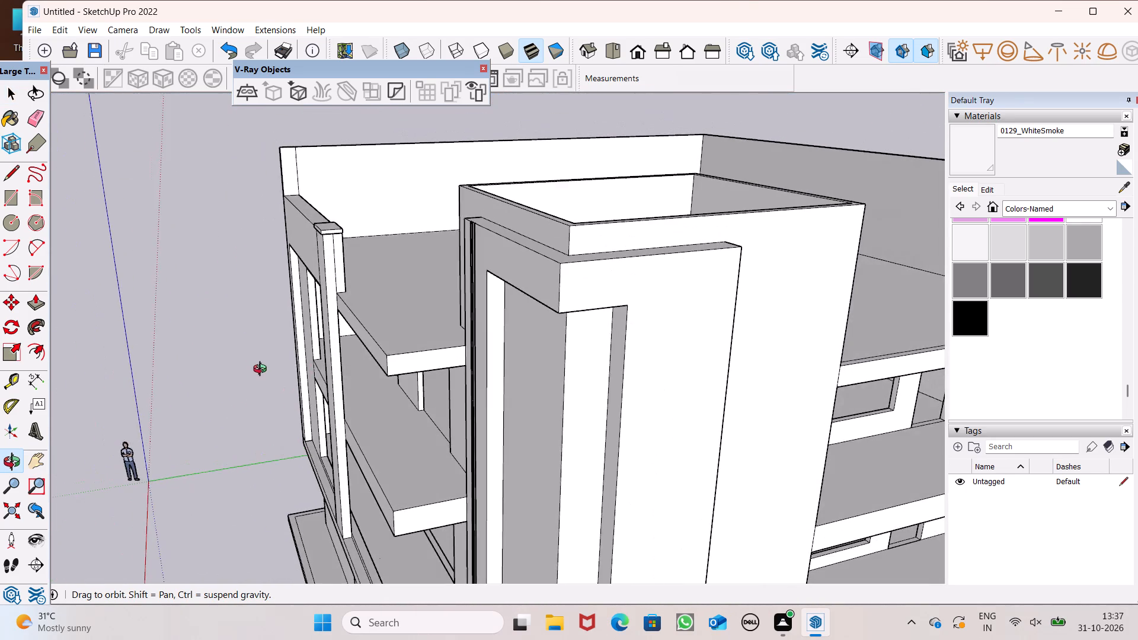
{"action": "middle_click_drag", "start_coordinate": [263, 370], "coordinate": [514, 364]}
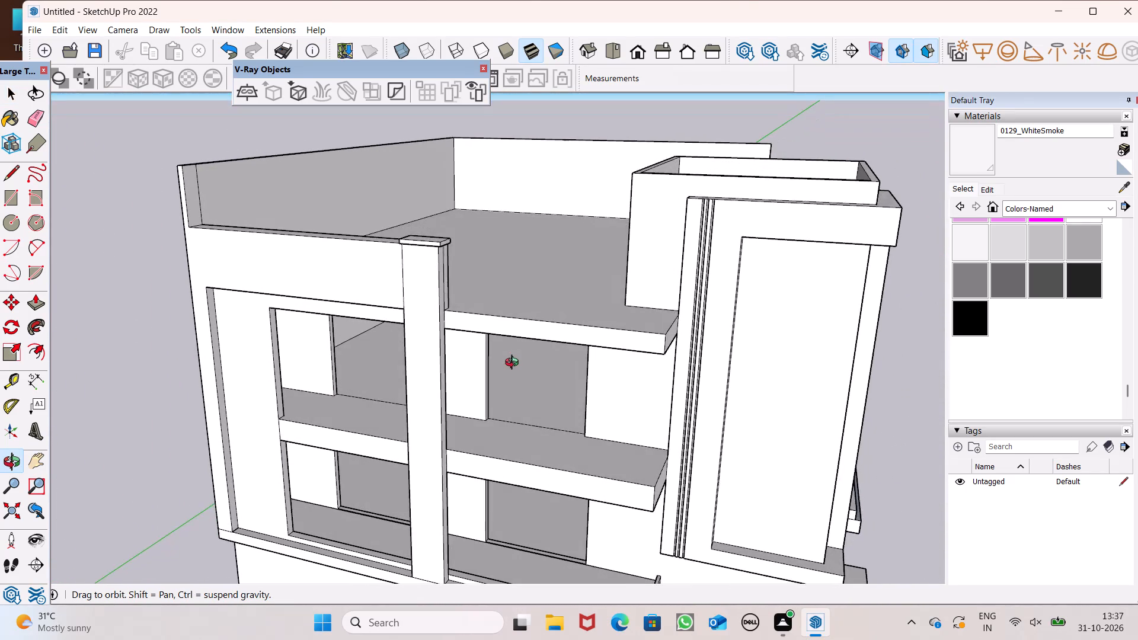
{"action": "middle_click_drag", "start_coordinate": [514, 364], "coordinate": [505, 376]}
{"action": "middle_click_drag", "start_coordinate": [493, 388], "coordinate": [300, 383]}
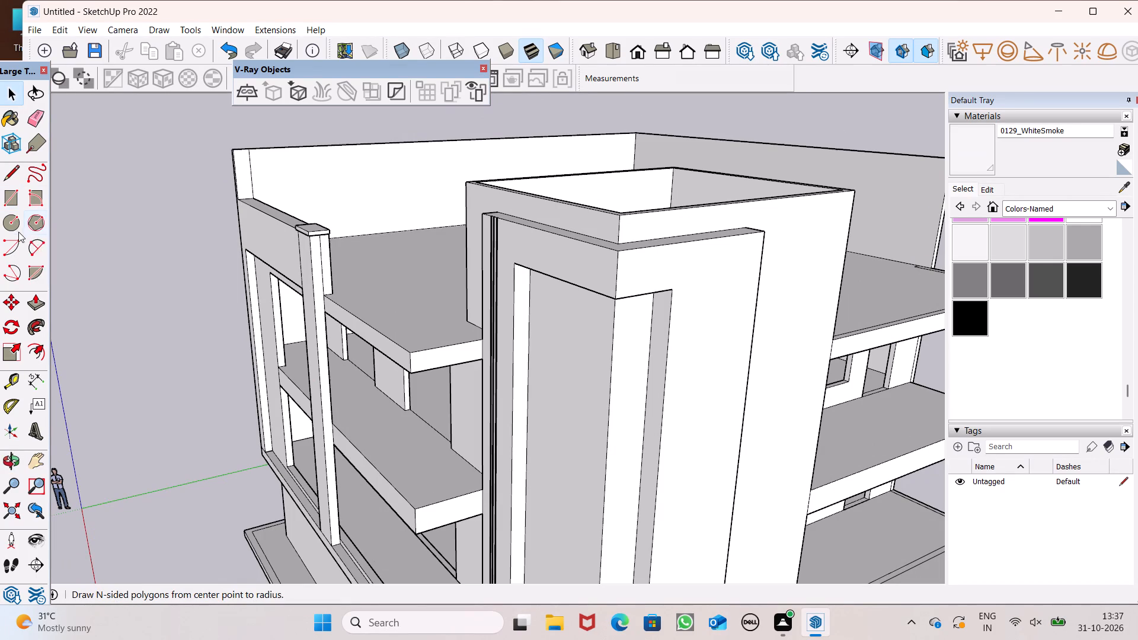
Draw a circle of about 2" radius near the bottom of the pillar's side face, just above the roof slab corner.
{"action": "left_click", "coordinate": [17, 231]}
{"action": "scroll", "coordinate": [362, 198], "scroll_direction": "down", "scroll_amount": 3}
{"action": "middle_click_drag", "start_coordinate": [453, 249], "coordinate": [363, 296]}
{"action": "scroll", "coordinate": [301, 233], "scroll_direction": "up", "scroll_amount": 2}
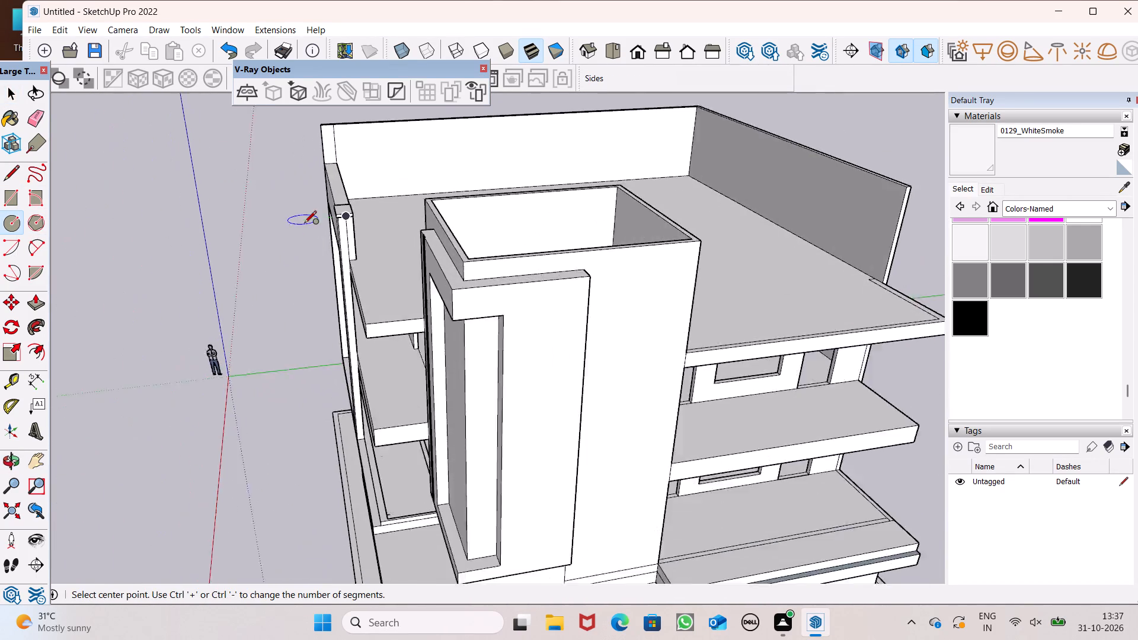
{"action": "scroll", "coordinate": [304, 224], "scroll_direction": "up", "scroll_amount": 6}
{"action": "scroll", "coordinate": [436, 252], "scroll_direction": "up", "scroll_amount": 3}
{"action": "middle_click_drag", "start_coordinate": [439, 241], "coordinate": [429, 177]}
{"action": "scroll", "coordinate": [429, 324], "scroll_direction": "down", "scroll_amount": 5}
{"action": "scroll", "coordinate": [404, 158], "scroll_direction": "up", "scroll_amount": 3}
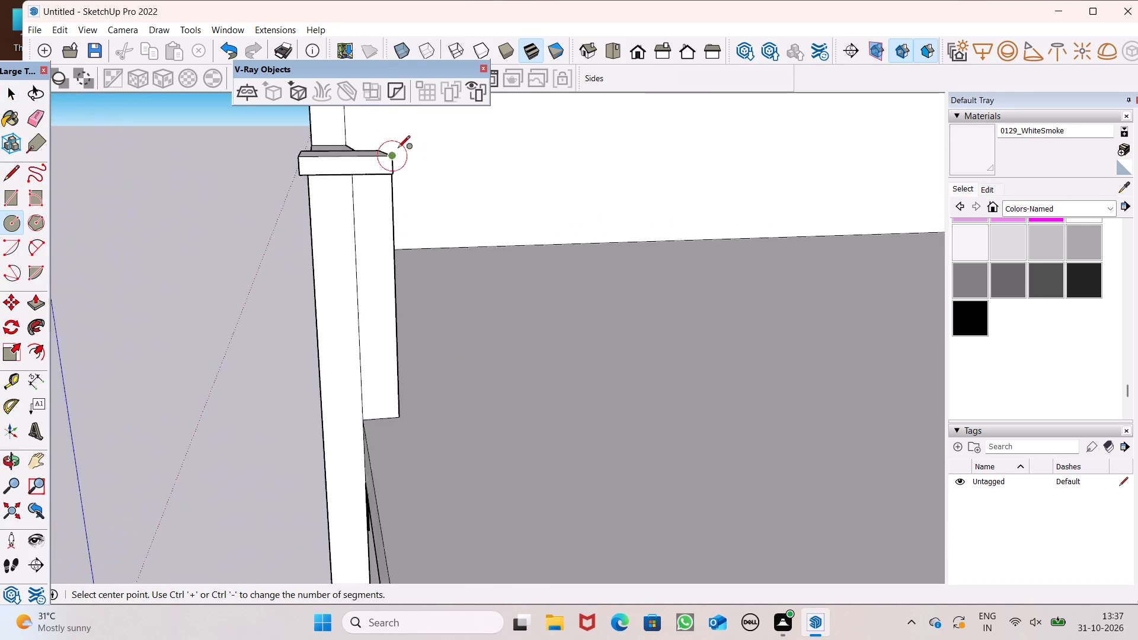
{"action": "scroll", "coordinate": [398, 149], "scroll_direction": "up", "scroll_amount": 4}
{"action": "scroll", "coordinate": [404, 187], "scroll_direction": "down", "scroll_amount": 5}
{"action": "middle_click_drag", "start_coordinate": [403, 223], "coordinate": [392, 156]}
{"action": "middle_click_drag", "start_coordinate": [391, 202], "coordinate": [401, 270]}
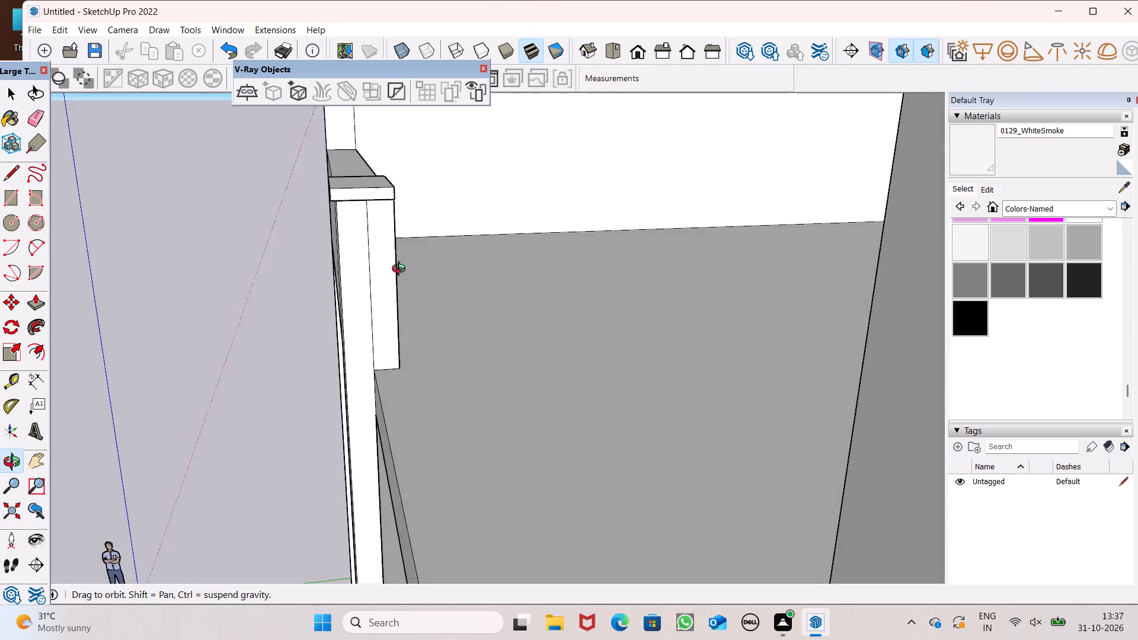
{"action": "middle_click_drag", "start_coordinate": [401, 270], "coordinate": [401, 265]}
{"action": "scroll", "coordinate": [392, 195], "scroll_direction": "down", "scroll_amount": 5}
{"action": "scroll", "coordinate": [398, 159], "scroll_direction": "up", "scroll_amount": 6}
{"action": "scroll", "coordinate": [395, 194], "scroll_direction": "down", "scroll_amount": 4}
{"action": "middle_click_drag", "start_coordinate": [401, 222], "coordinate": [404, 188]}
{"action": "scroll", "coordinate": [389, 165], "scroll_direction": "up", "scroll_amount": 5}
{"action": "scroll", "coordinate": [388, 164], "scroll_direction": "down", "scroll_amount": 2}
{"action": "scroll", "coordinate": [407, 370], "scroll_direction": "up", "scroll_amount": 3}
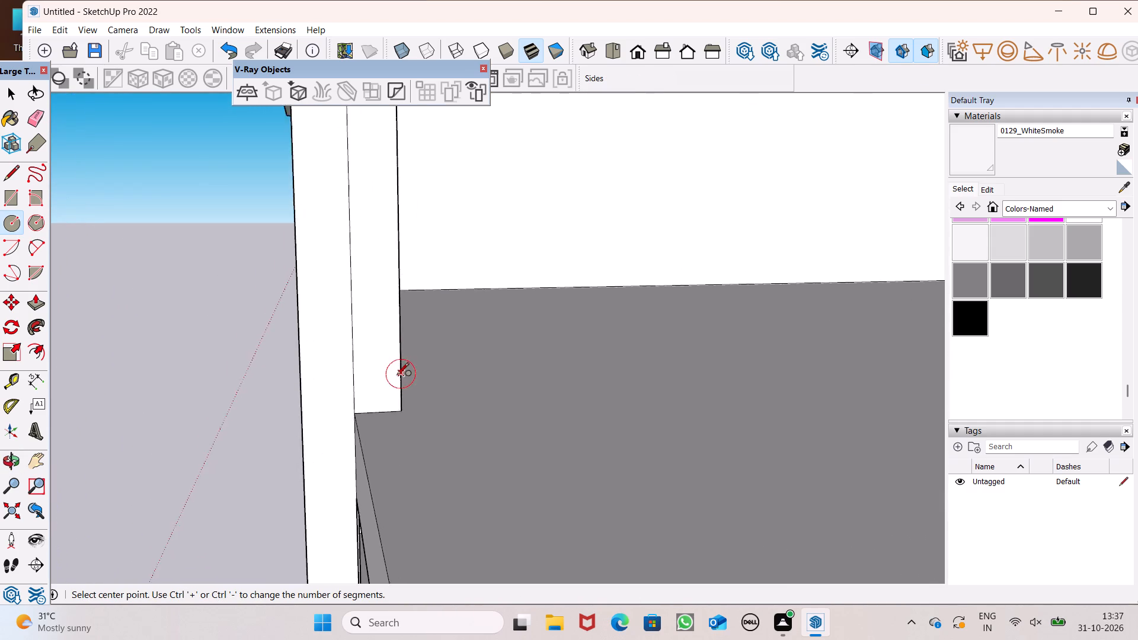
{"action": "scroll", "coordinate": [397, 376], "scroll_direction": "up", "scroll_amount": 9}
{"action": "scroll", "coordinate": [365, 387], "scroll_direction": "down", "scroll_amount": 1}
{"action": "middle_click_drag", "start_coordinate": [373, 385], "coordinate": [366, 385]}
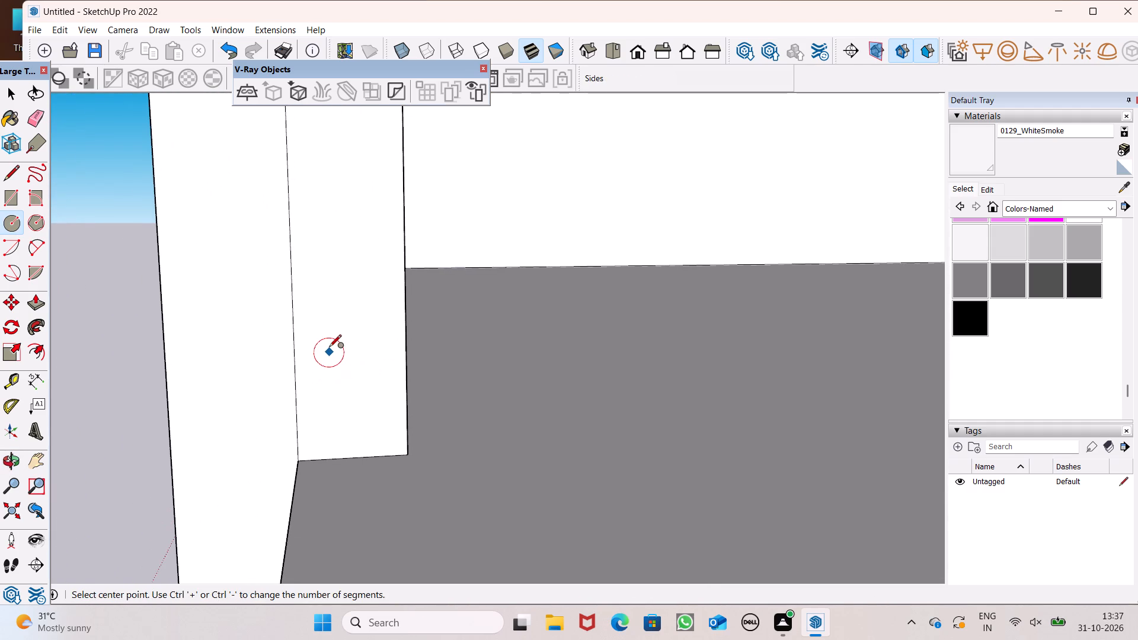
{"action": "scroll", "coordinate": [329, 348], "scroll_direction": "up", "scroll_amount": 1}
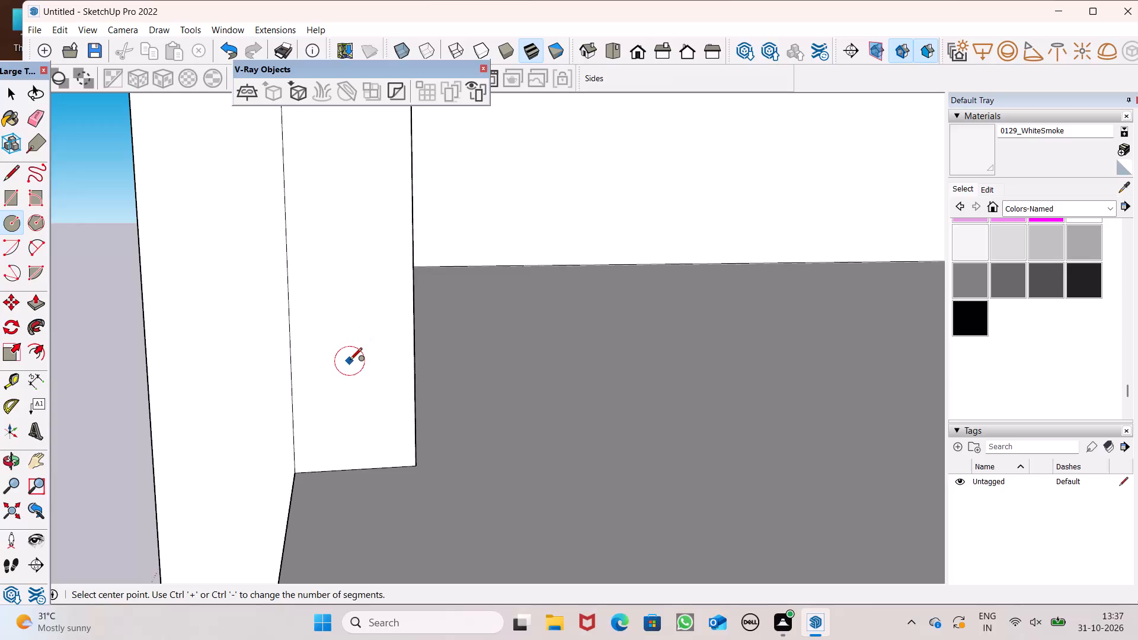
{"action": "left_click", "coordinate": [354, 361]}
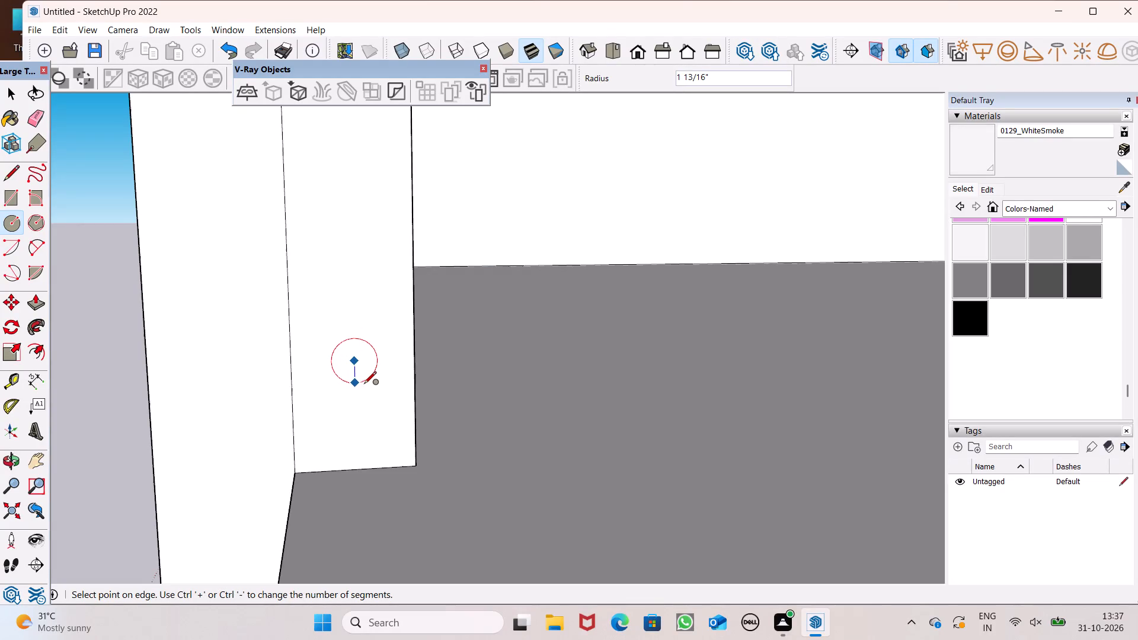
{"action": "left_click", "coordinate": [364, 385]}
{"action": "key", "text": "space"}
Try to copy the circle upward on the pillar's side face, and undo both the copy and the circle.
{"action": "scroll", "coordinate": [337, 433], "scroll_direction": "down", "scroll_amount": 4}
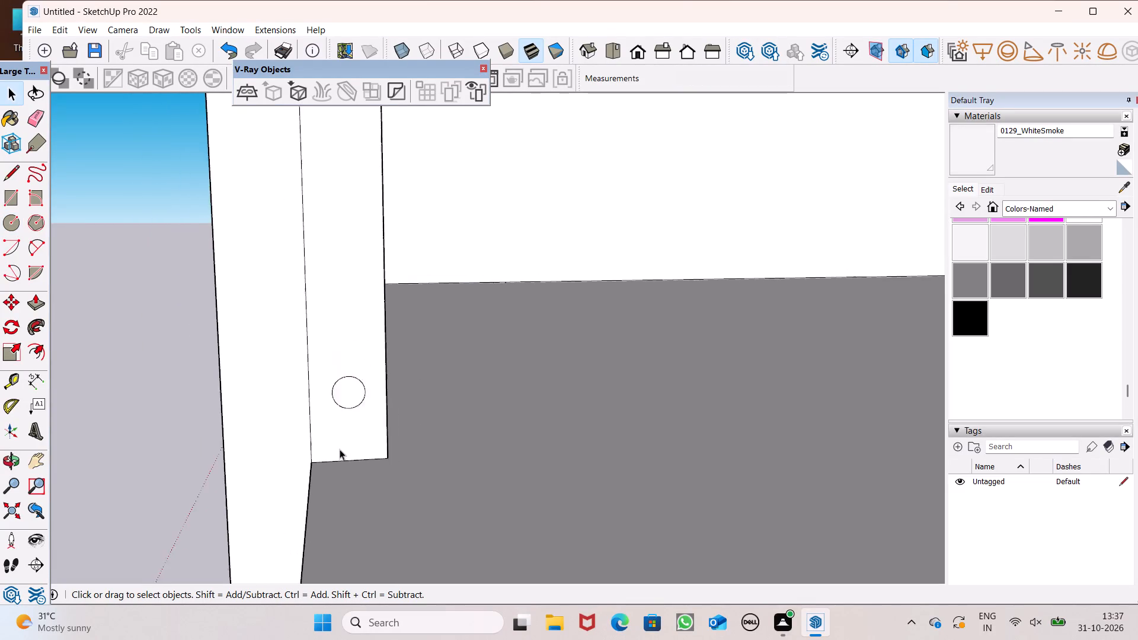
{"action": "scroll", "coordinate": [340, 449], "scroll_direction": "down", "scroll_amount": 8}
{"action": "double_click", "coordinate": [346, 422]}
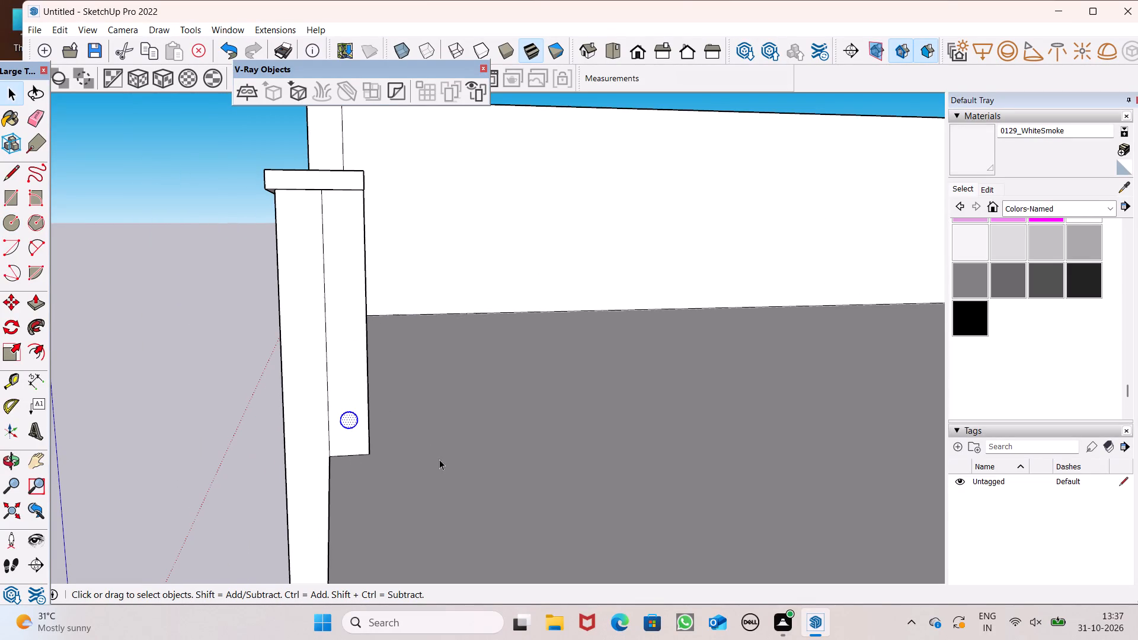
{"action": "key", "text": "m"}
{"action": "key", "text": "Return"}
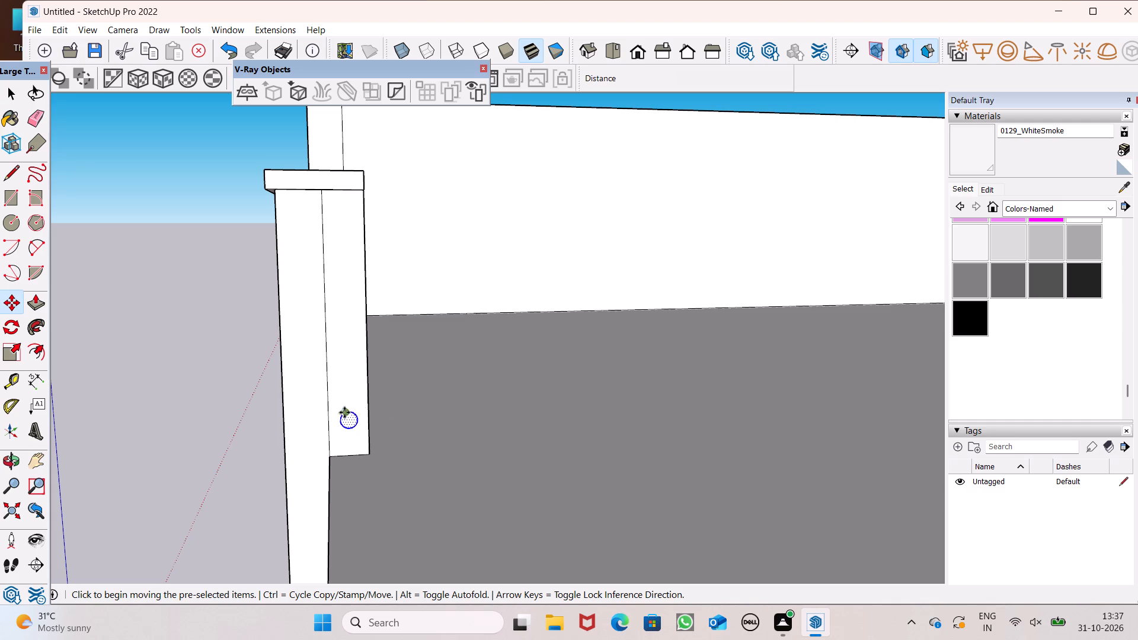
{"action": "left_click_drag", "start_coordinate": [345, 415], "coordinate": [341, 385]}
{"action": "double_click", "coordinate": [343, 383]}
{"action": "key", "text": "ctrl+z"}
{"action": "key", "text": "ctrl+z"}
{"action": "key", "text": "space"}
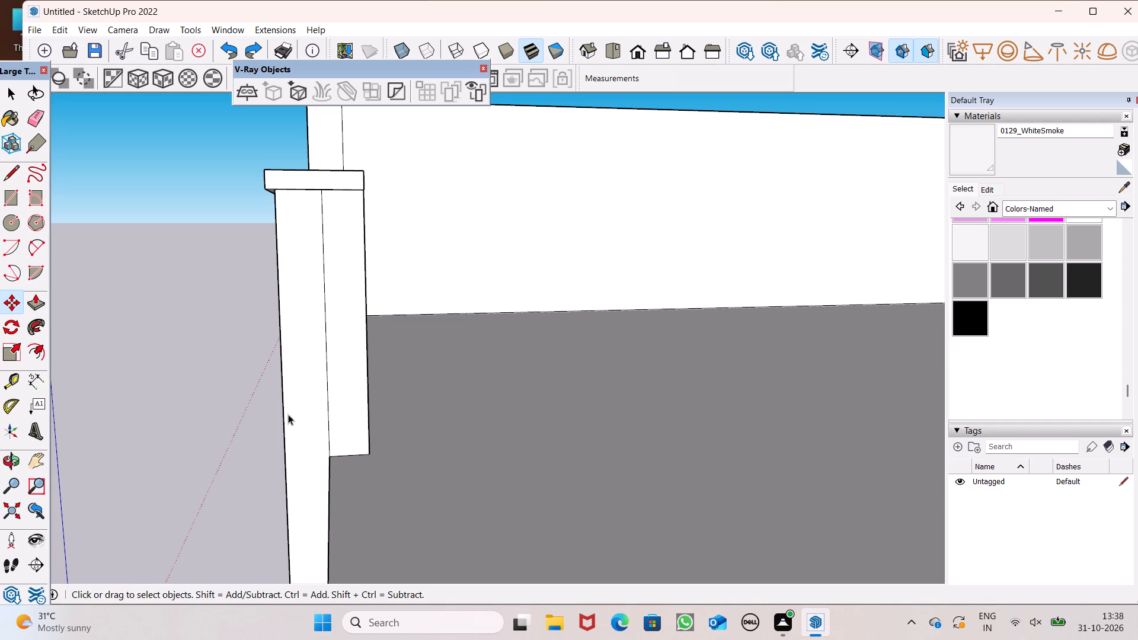
Draw a rectangle about 5" by 4" near the bottom of the pillar's side face, above the roof slab.
{"action": "left_click", "coordinate": [228, 398]}
{"action": "left_click", "coordinate": [17, 196]}
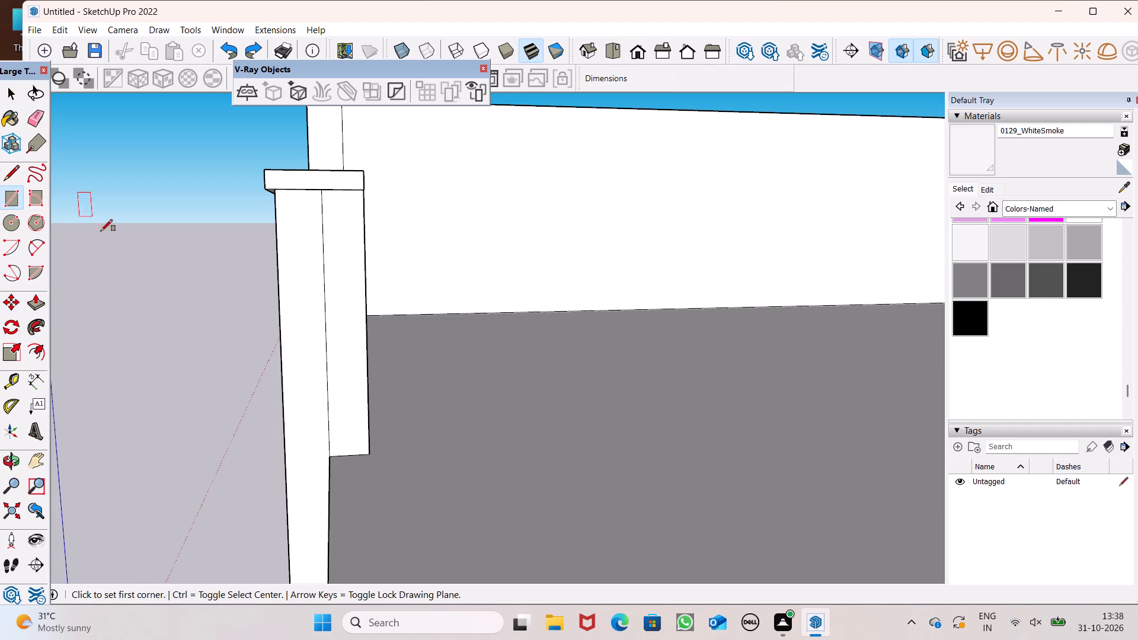
{"action": "scroll", "coordinate": [276, 400], "scroll_direction": "up", "scroll_amount": 6}
{"action": "scroll", "coordinate": [277, 400], "scroll_direction": "down", "scroll_amount": 7}
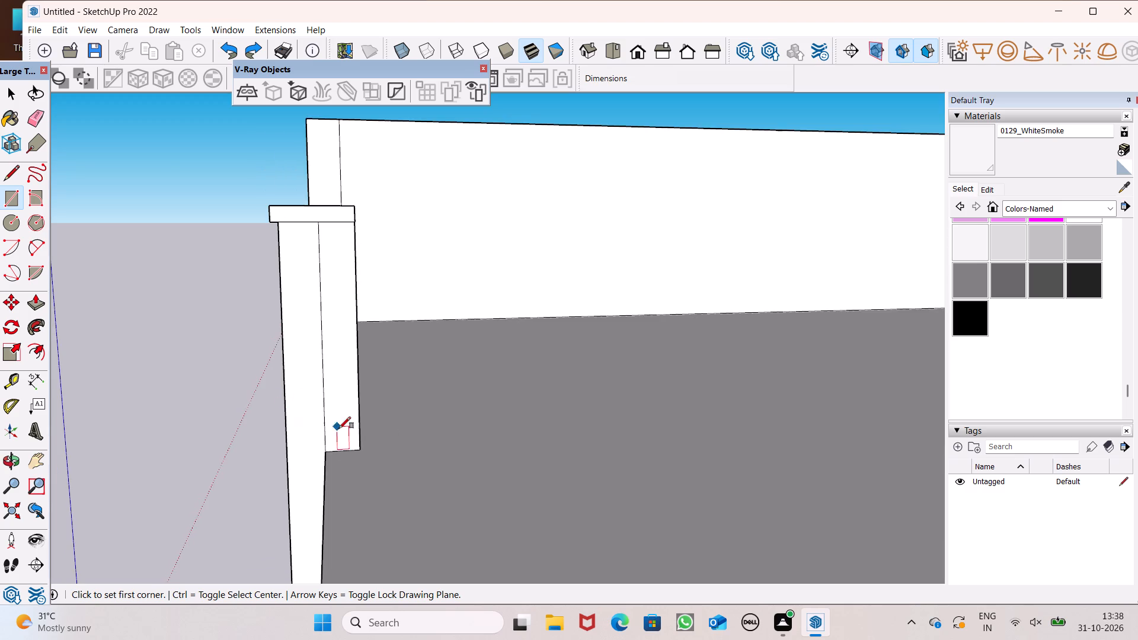
{"action": "scroll", "coordinate": [351, 434], "scroll_direction": "up", "scroll_amount": 9}
{"action": "scroll", "coordinate": [311, 407], "scroll_direction": "down", "scroll_amount": 2}
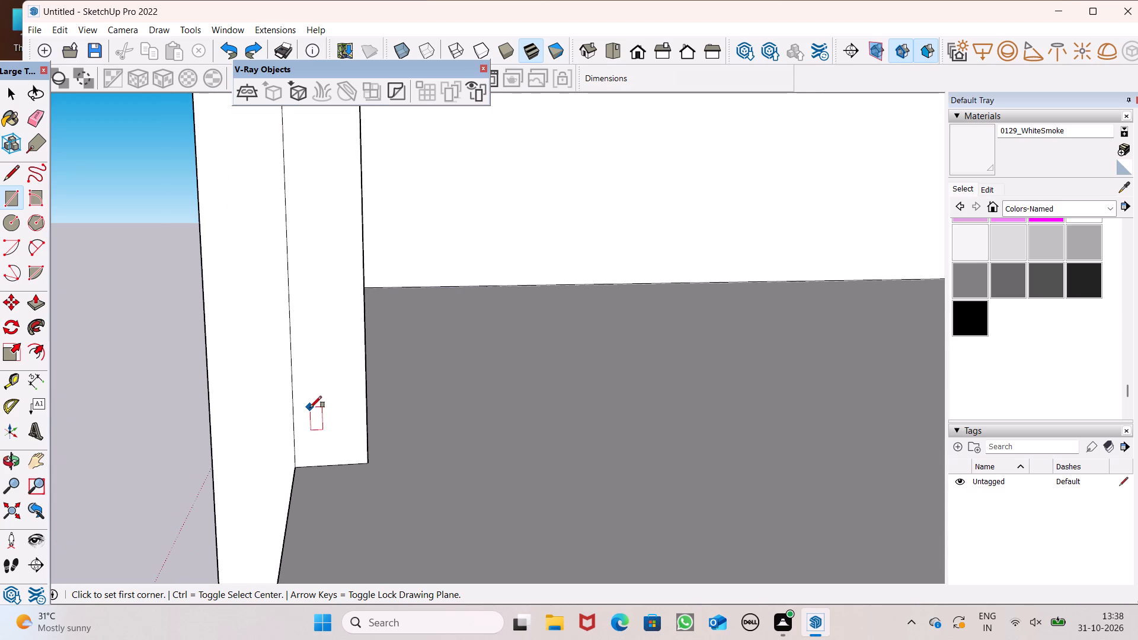
{"action": "middle_click", "coordinate": [315, 408]}
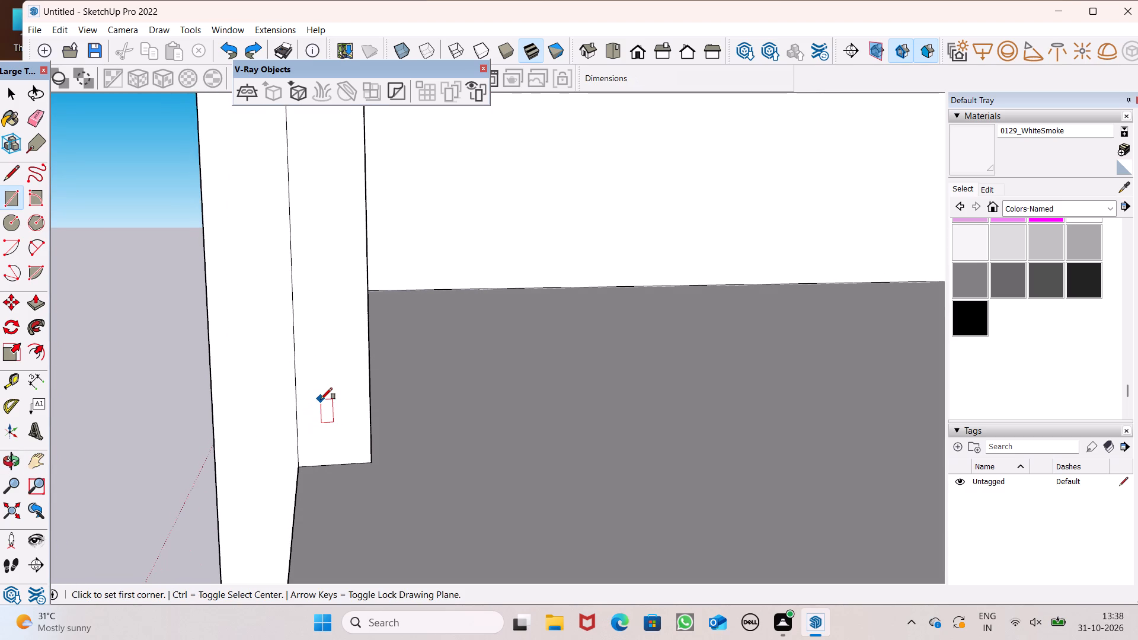
{"action": "scroll", "coordinate": [321, 399], "scroll_direction": "up", "scroll_amount": 1}
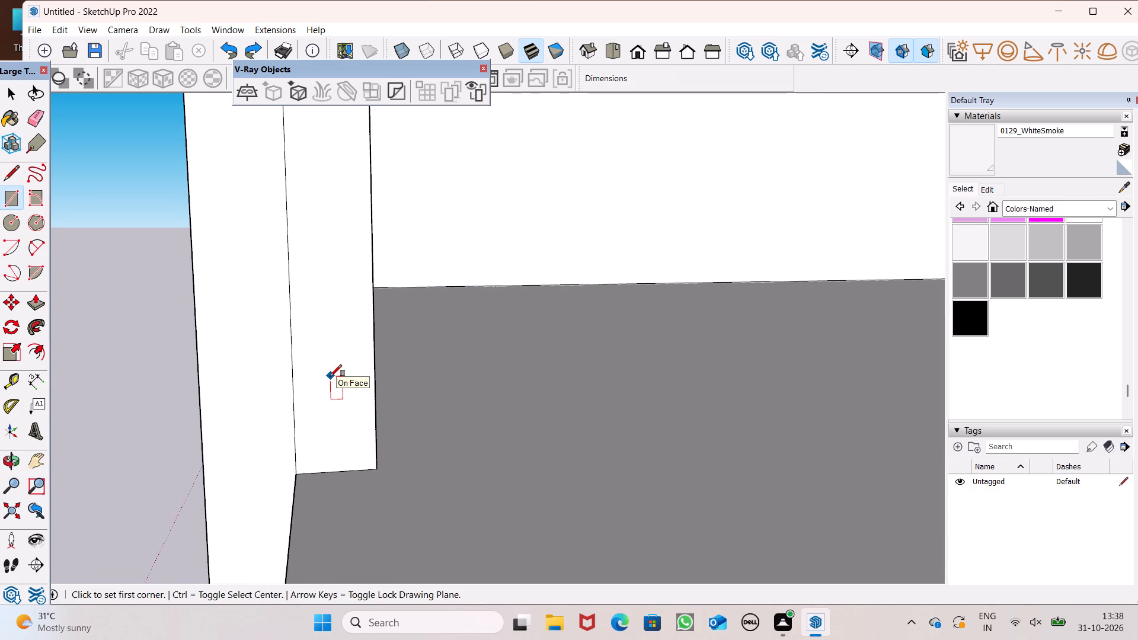
{"action": "scroll", "coordinate": [323, 402], "scroll_direction": "up", "scroll_amount": 1}
{"action": "scroll", "coordinate": [324, 401], "scroll_direction": "down", "scroll_amount": 3}
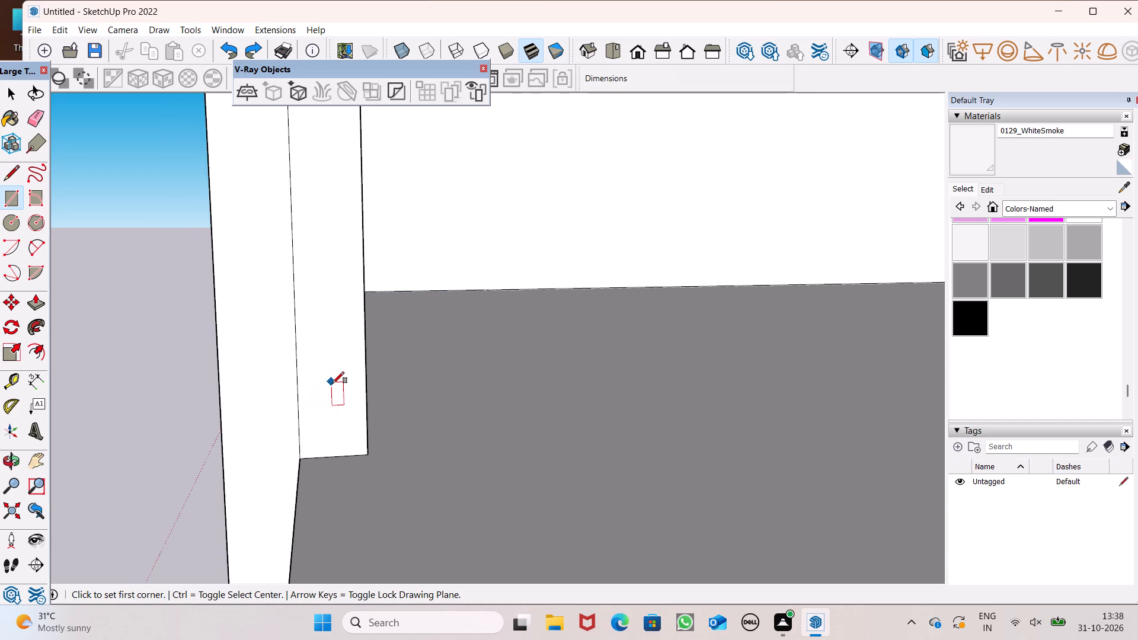
{"action": "scroll", "coordinate": [333, 383], "scroll_direction": "up", "scroll_amount": 5}
{"action": "scroll", "coordinate": [333, 383], "scroll_direction": "down", "scroll_amount": 1}
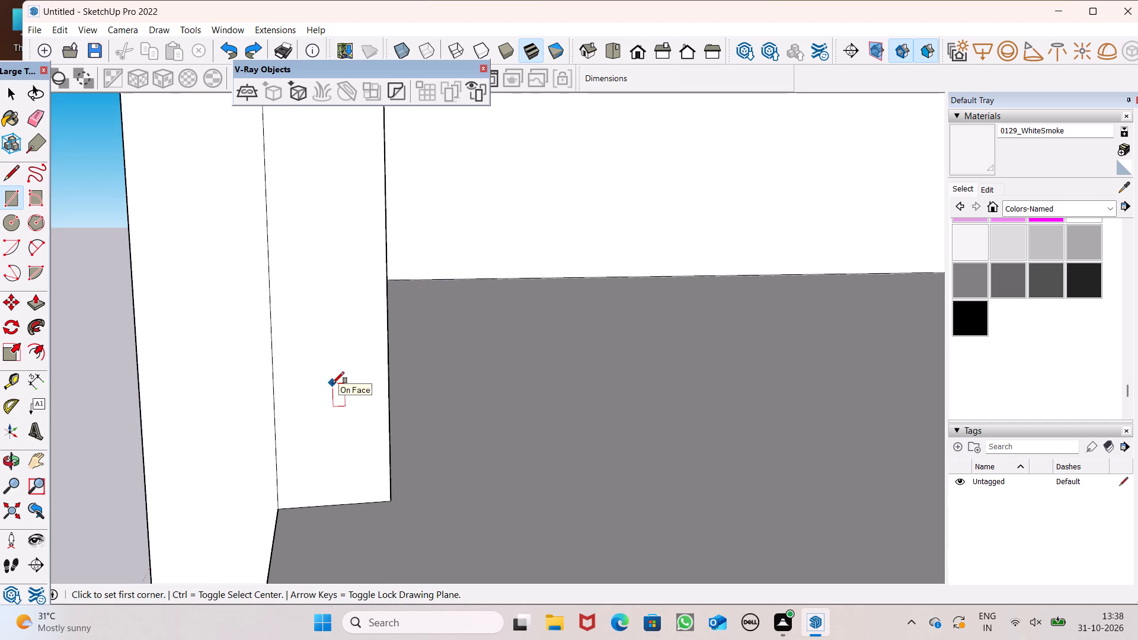
{"action": "scroll", "coordinate": [335, 389], "scroll_direction": "up", "scroll_amount": 1}
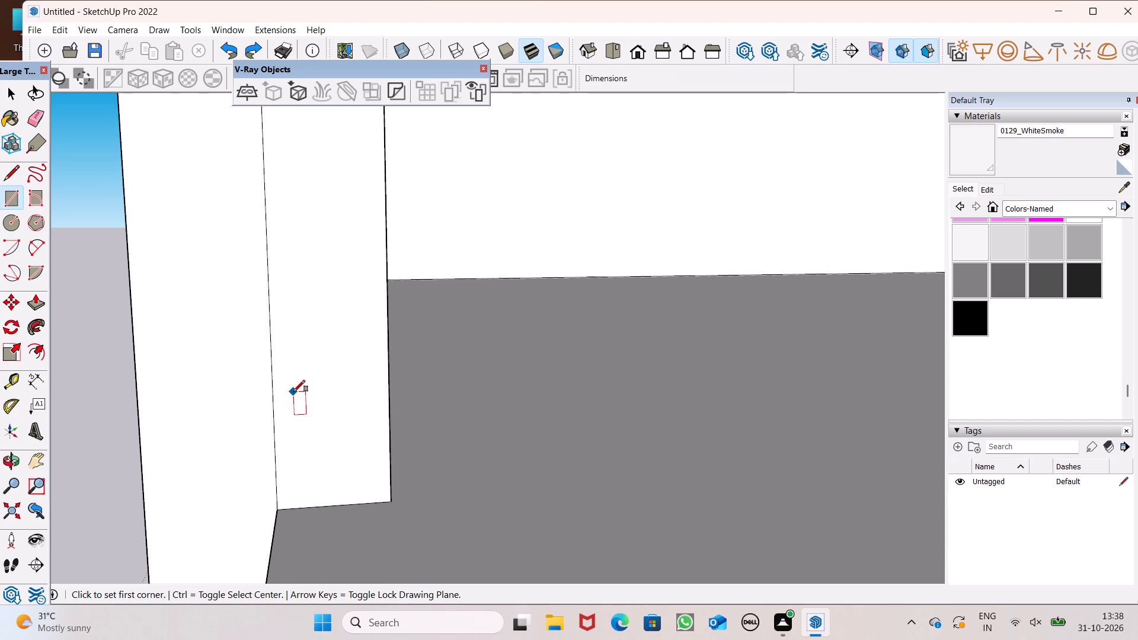
{"action": "left_click", "coordinate": [293, 392]}
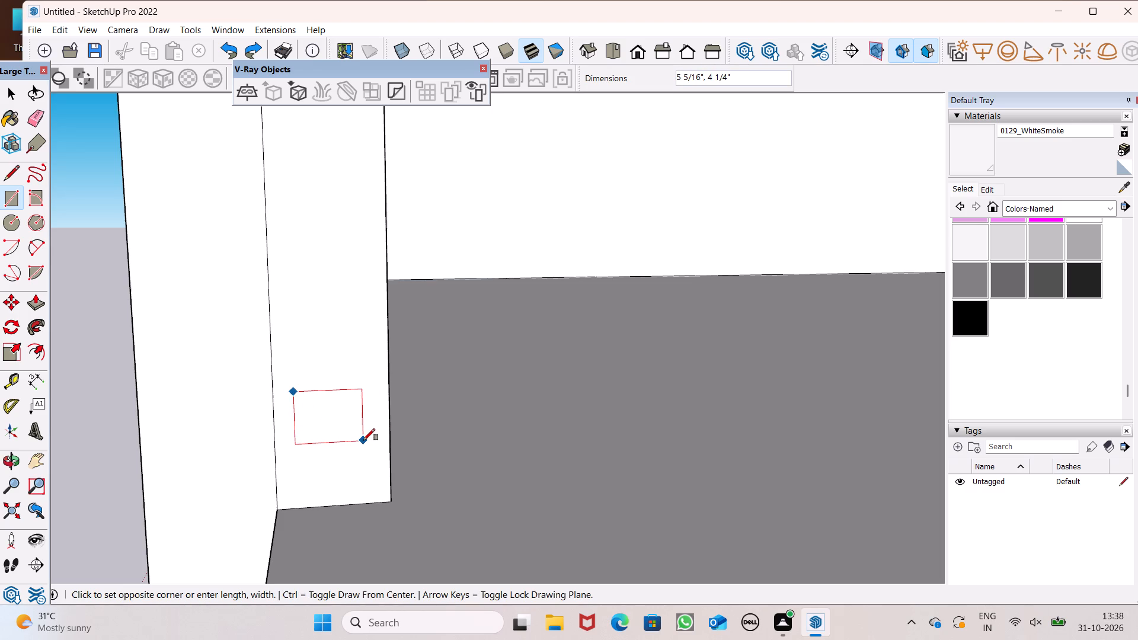
{"action": "left_click", "coordinate": [357, 442]}
{"action": "key", "text": "space"}
Move the small rectangle about 13/16" diagonally downward to place it centrally across the pillar's side face.
{"action": "double_click", "coordinate": [335, 424]}
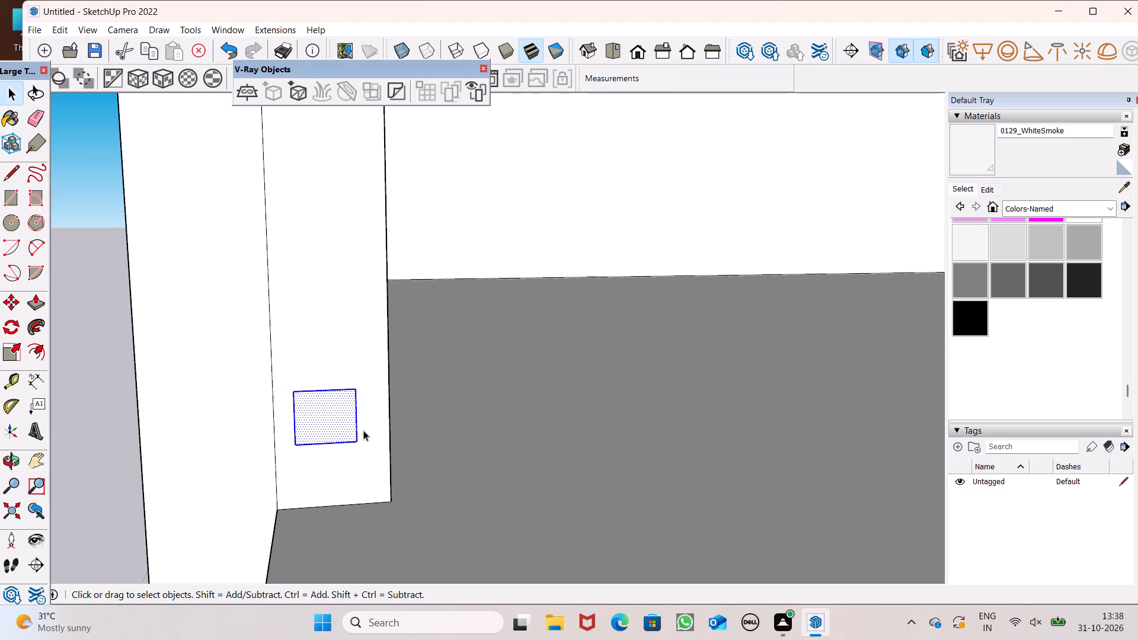
{"action": "key", "text": "m"}
{"action": "key", "text": "Return"}
{"action": "left_click_drag", "start_coordinate": [344, 435], "coordinate": [351, 445]}
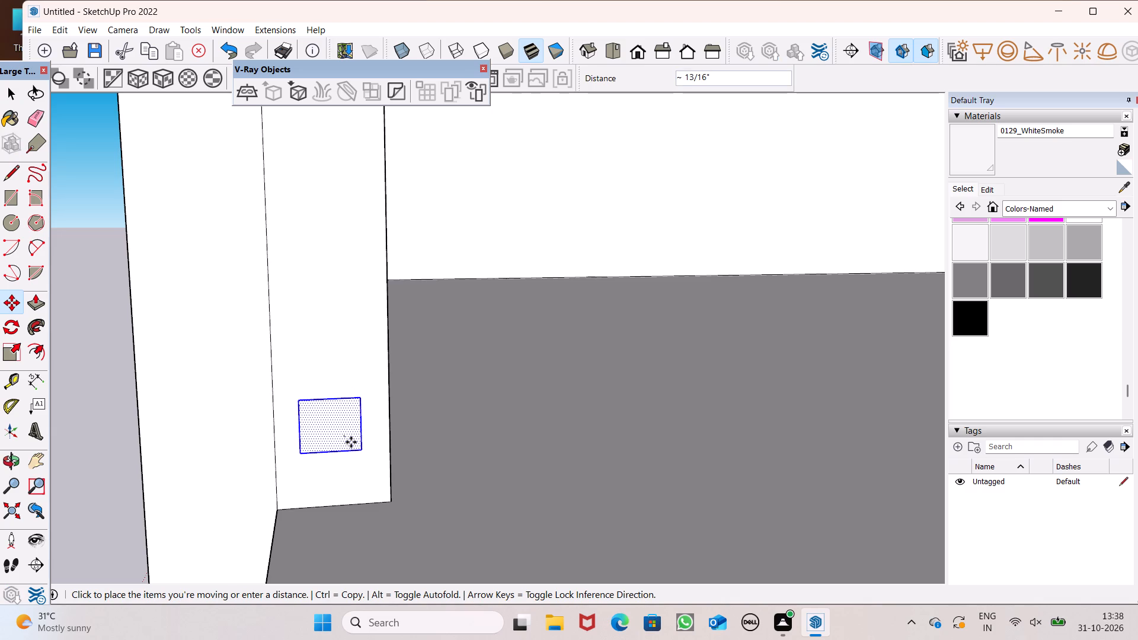
{"action": "left_click", "coordinate": [351, 442]}
Copy the small rectangle 11" up the pillar's side face and multiply the copy by 4 to form a column.
{"action": "scroll", "coordinate": [369, 492], "scroll_direction": "down", "scroll_amount": 5}
{"action": "middle_click_drag", "start_coordinate": [374, 494], "coordinate": [356, 543]}
{"action": "scroll", "coordinate": [390, 419], "scroll_direction": "down", "scroll_amount": 4}
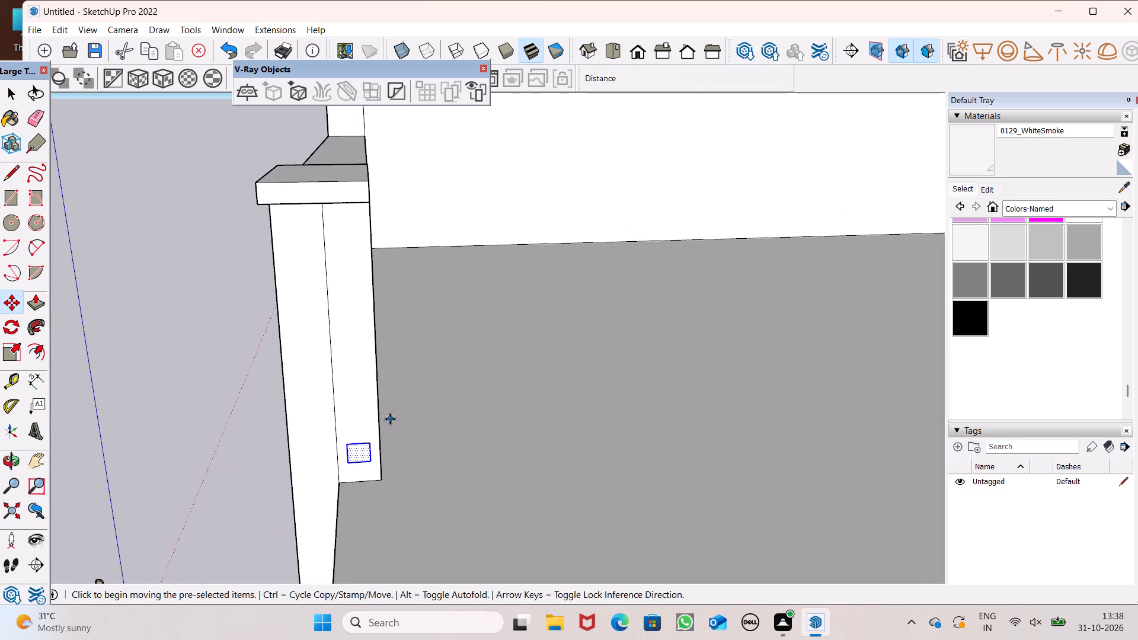
{"action": "left_click_drag", "start_coordinate": [365, 462], "coordinate": [363, 430]}
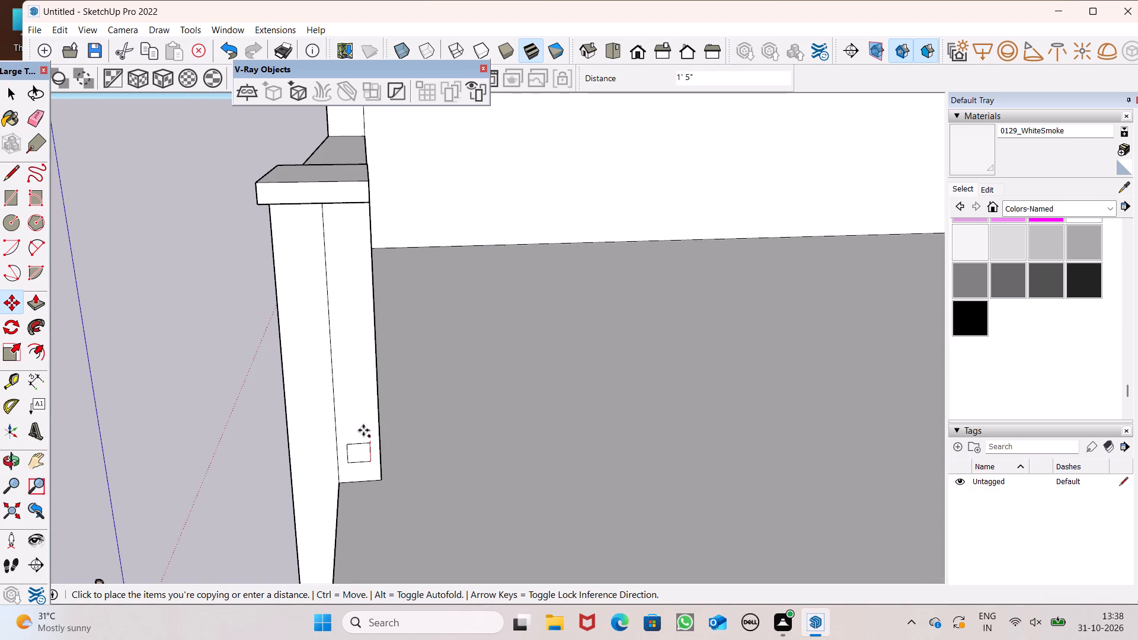
{"action": "left_click_drag", "start_coordinate": [363, 430], "coordinate": [360, 414]}
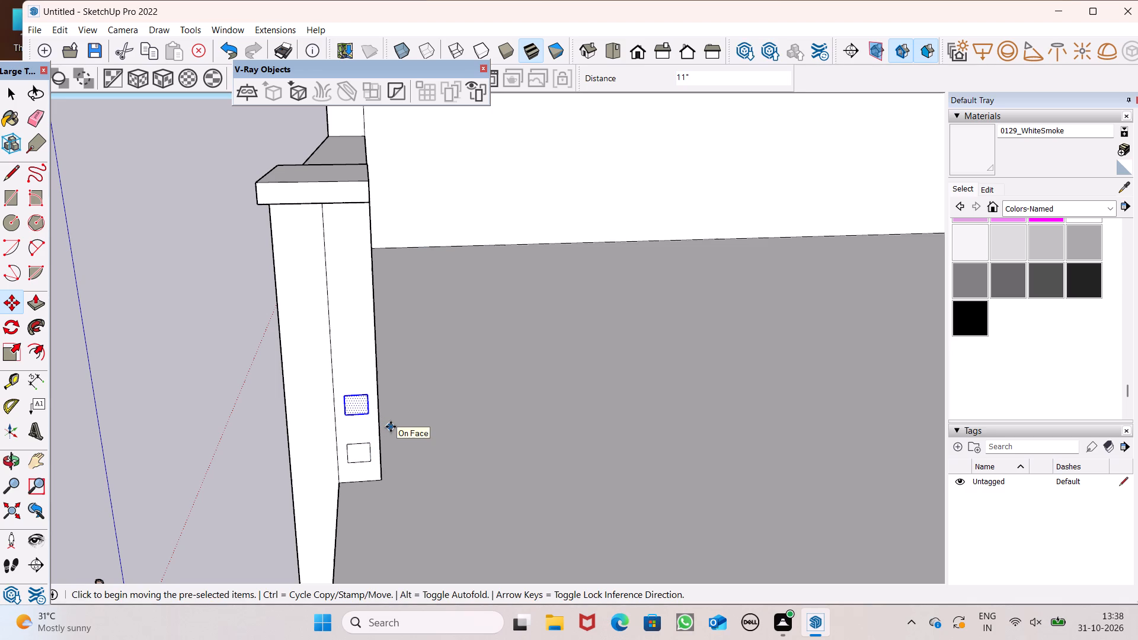
{"action": "key", "text": "shift+asterisk"}
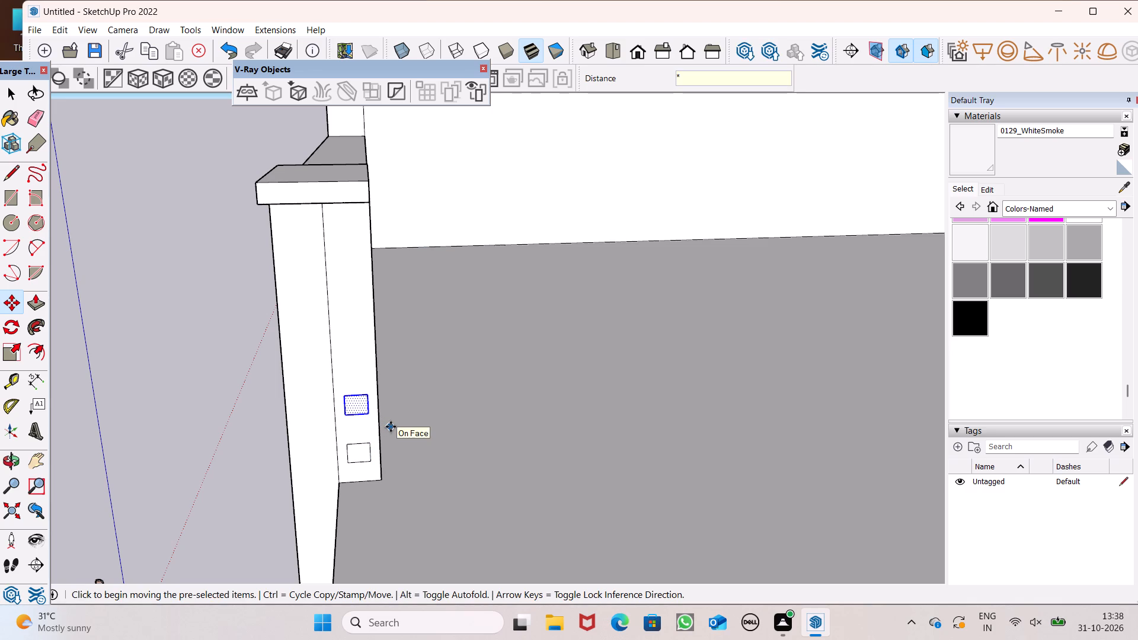
{"action": "key", "text": "4"}
{"action": "key", "text": "Return"}
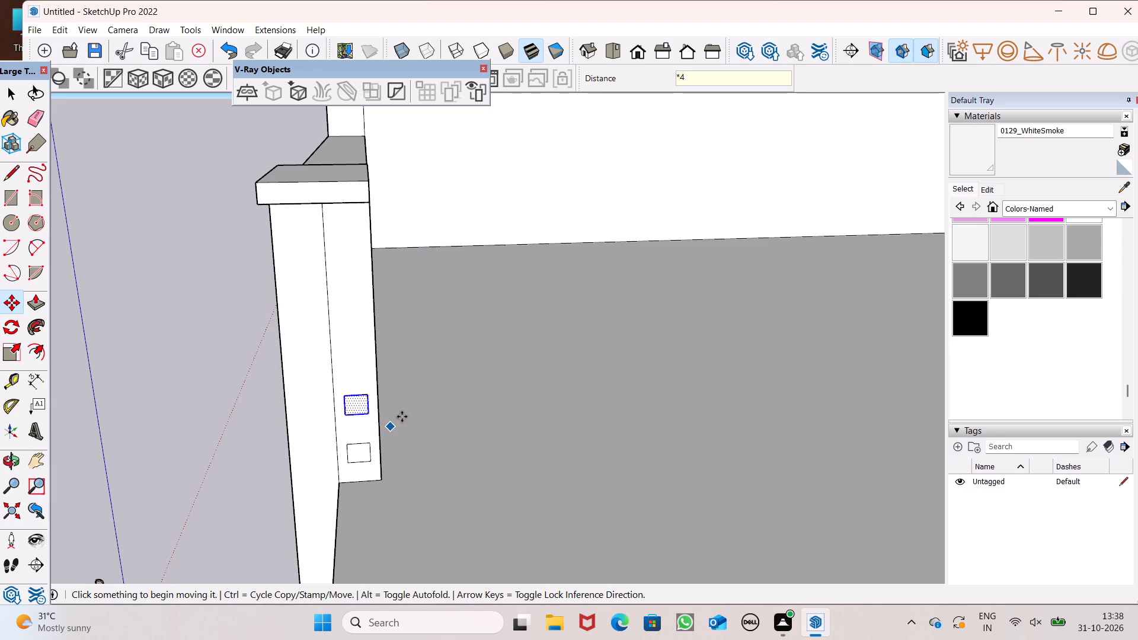
{"action": "key", "text": "space"}
{"action": "scroll", "coordinate": [175, 188], "scroll_direction": "down", "scroll_amount": 3}
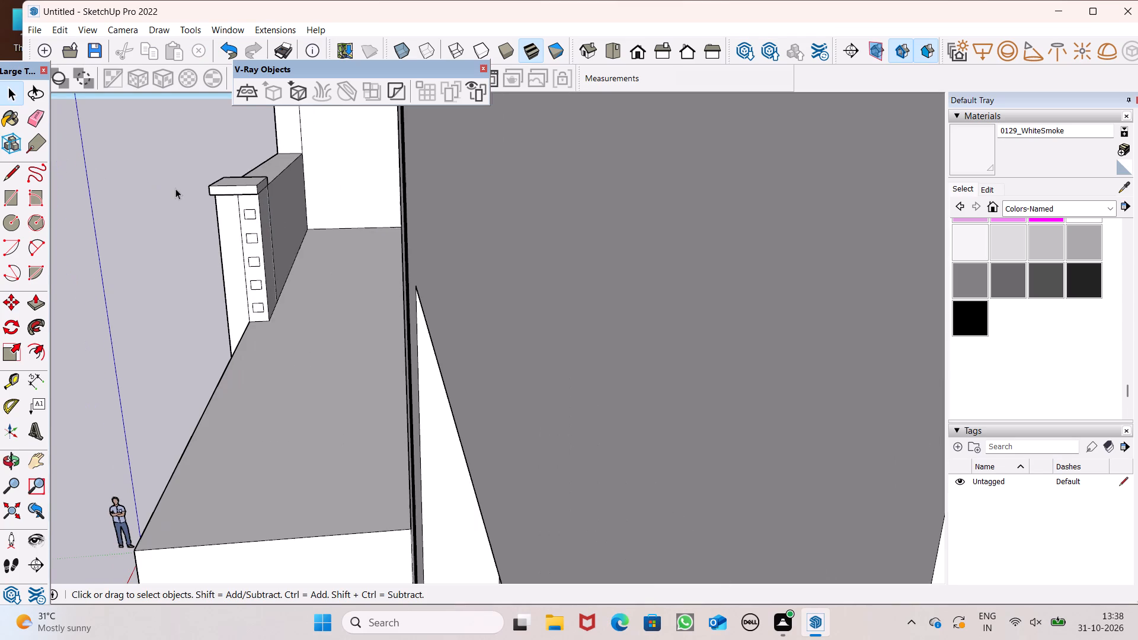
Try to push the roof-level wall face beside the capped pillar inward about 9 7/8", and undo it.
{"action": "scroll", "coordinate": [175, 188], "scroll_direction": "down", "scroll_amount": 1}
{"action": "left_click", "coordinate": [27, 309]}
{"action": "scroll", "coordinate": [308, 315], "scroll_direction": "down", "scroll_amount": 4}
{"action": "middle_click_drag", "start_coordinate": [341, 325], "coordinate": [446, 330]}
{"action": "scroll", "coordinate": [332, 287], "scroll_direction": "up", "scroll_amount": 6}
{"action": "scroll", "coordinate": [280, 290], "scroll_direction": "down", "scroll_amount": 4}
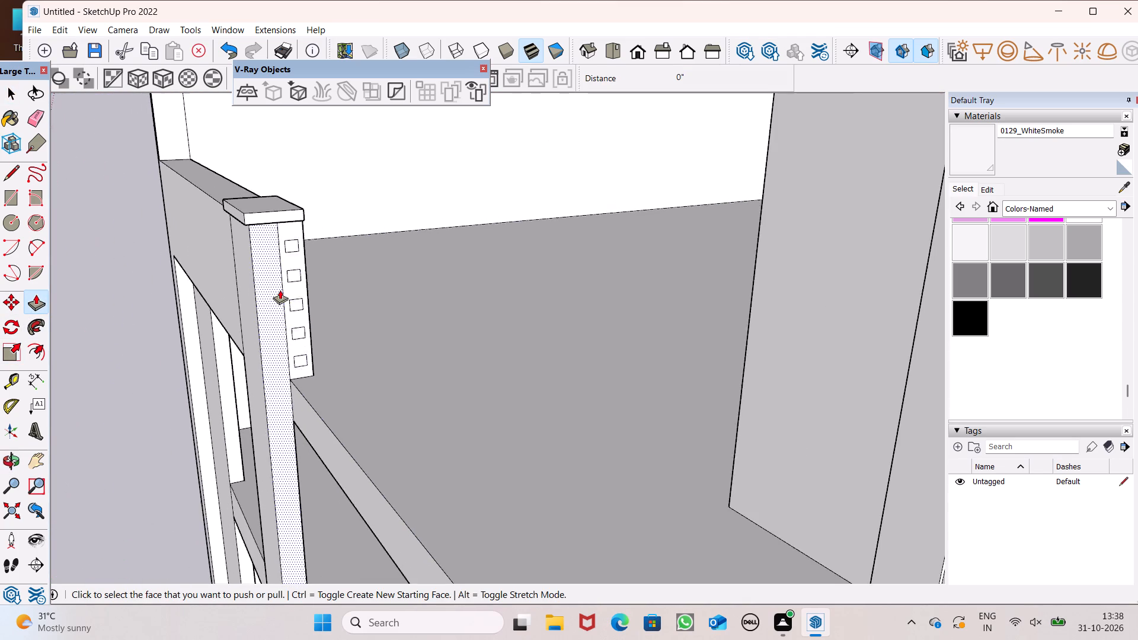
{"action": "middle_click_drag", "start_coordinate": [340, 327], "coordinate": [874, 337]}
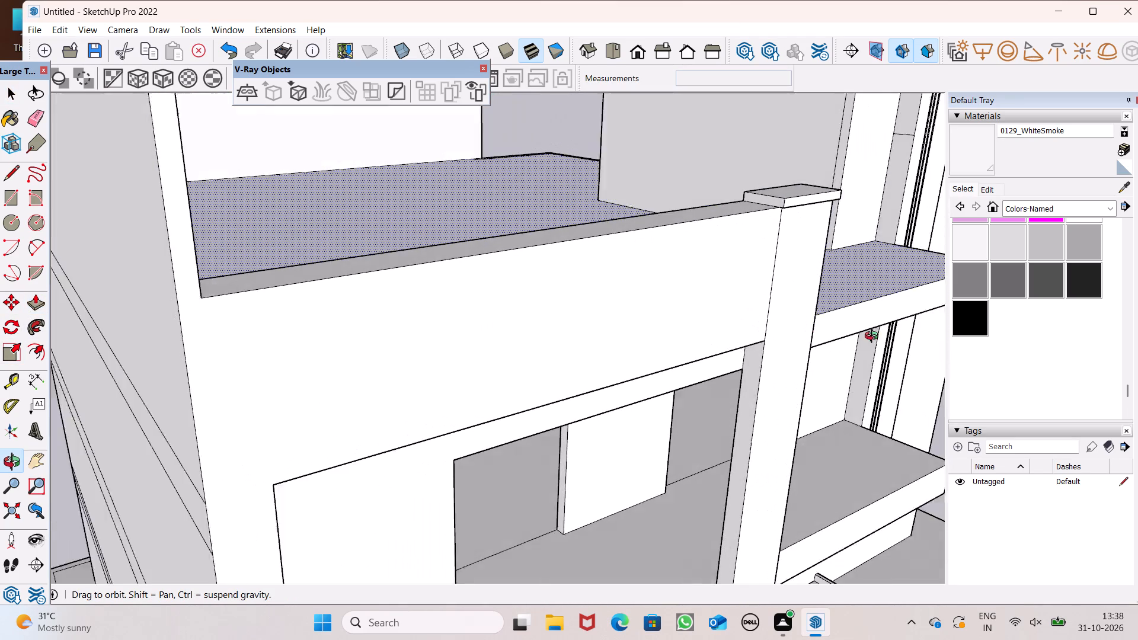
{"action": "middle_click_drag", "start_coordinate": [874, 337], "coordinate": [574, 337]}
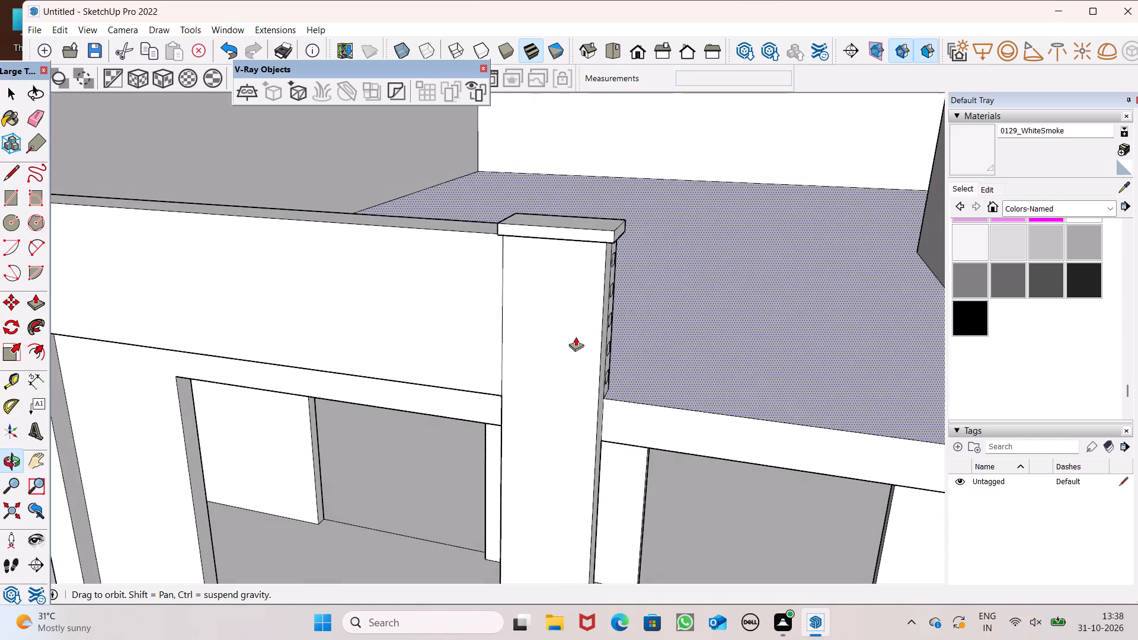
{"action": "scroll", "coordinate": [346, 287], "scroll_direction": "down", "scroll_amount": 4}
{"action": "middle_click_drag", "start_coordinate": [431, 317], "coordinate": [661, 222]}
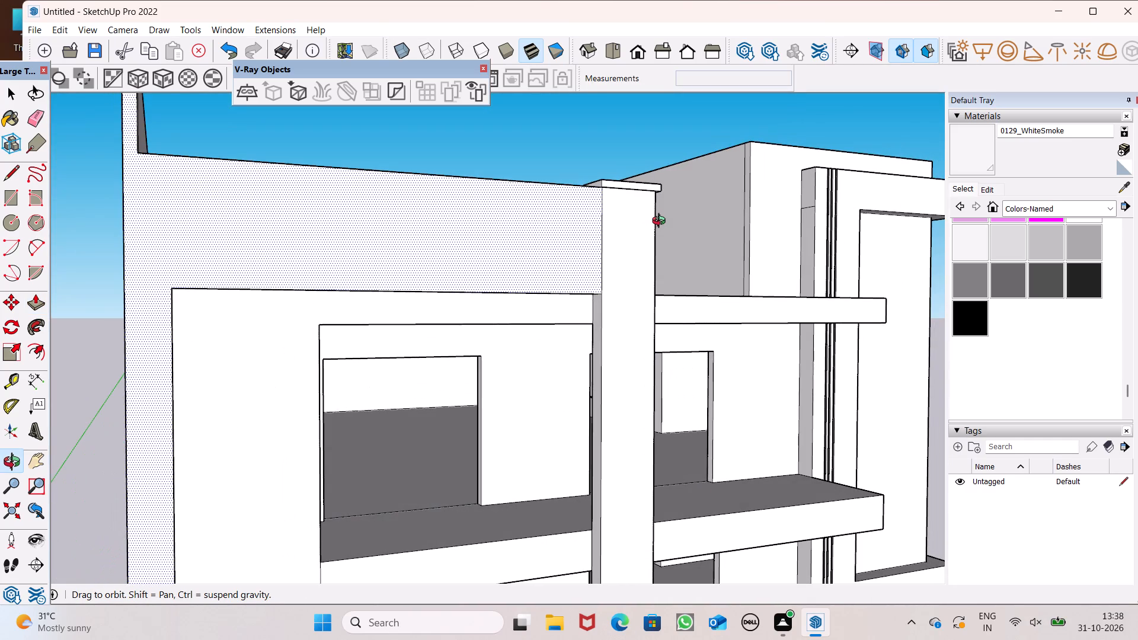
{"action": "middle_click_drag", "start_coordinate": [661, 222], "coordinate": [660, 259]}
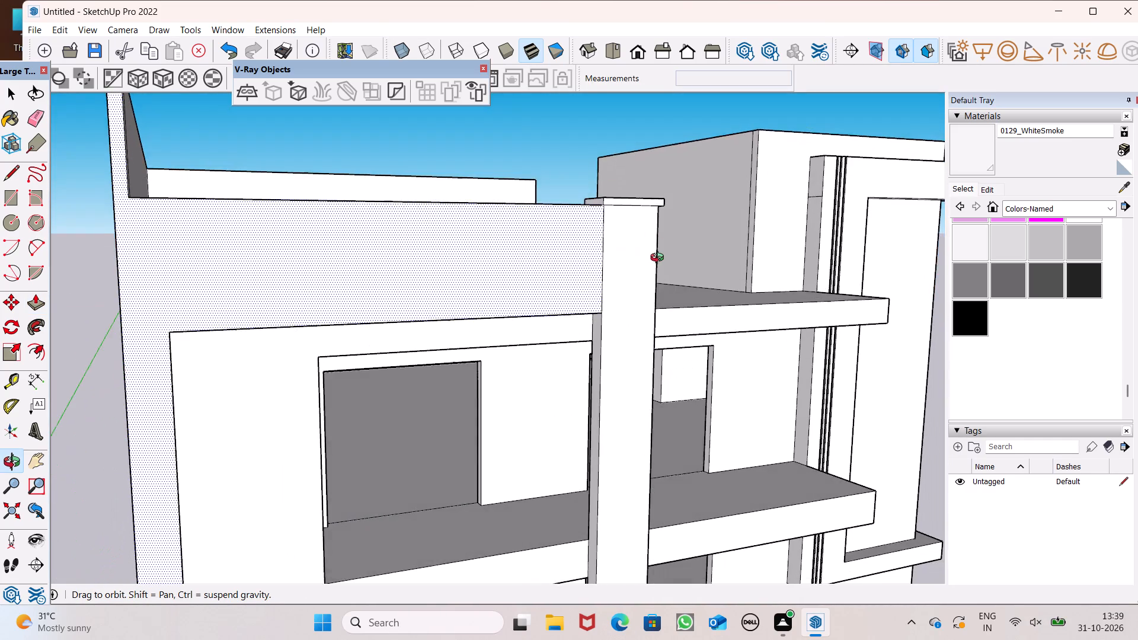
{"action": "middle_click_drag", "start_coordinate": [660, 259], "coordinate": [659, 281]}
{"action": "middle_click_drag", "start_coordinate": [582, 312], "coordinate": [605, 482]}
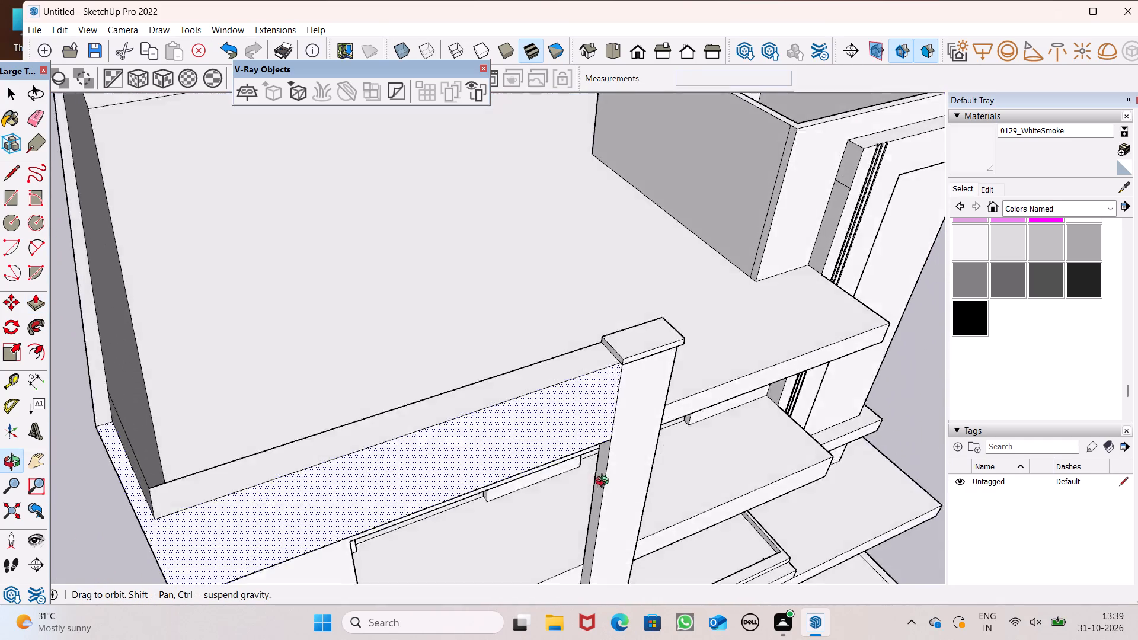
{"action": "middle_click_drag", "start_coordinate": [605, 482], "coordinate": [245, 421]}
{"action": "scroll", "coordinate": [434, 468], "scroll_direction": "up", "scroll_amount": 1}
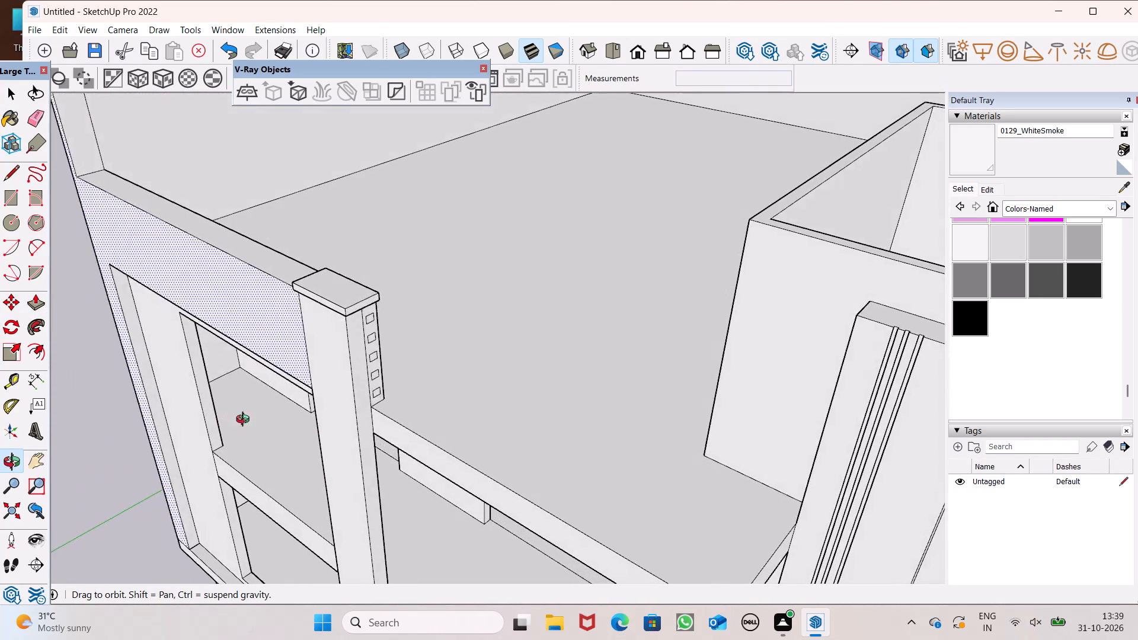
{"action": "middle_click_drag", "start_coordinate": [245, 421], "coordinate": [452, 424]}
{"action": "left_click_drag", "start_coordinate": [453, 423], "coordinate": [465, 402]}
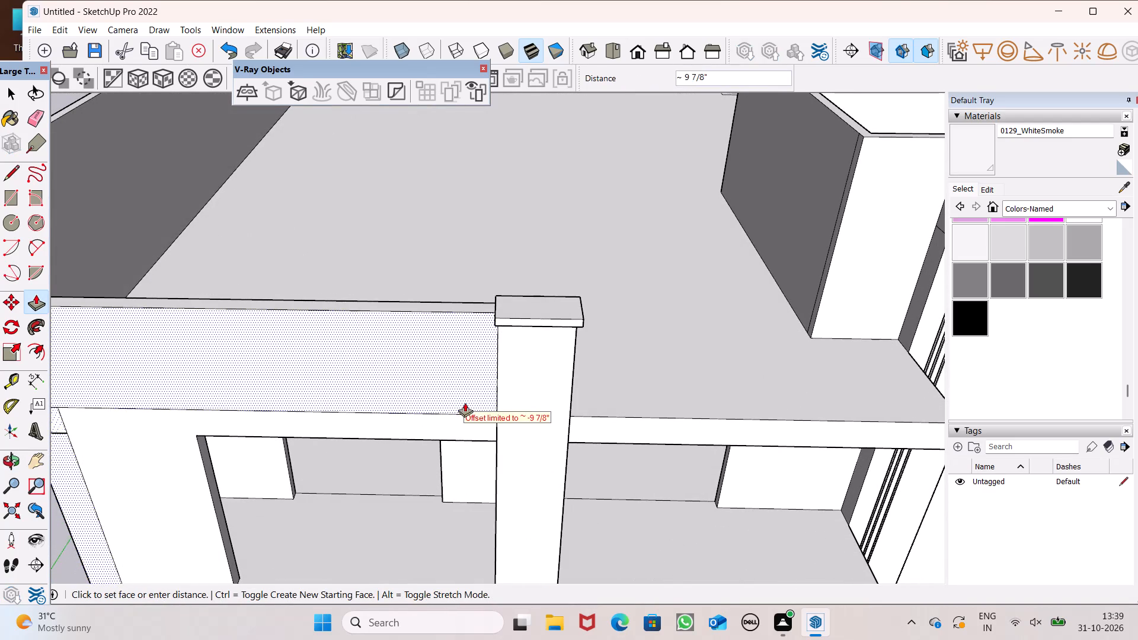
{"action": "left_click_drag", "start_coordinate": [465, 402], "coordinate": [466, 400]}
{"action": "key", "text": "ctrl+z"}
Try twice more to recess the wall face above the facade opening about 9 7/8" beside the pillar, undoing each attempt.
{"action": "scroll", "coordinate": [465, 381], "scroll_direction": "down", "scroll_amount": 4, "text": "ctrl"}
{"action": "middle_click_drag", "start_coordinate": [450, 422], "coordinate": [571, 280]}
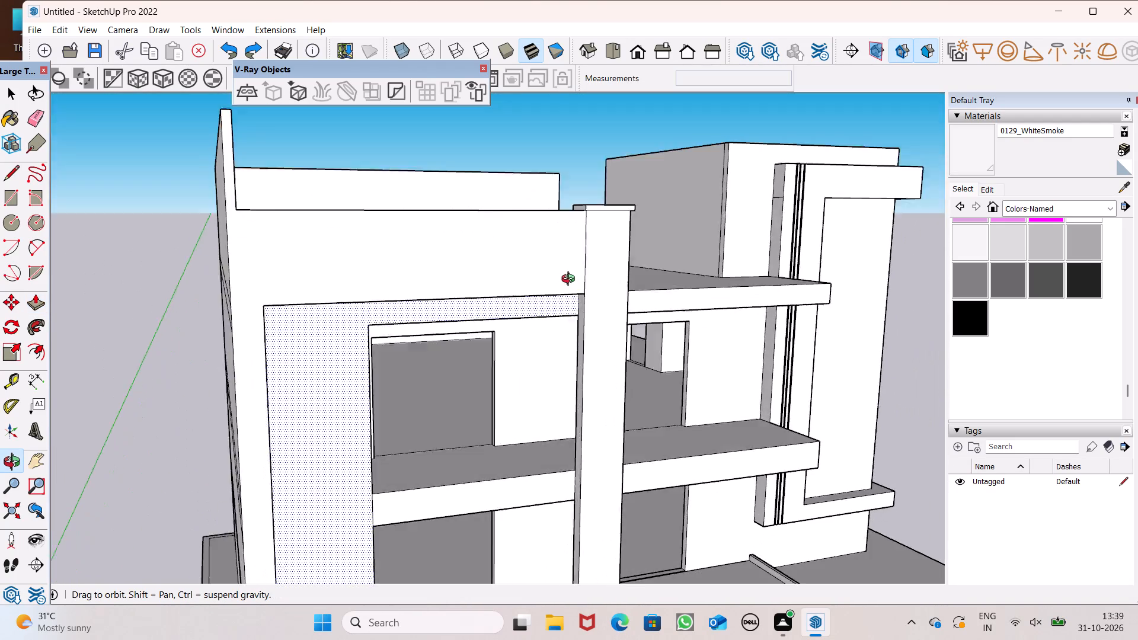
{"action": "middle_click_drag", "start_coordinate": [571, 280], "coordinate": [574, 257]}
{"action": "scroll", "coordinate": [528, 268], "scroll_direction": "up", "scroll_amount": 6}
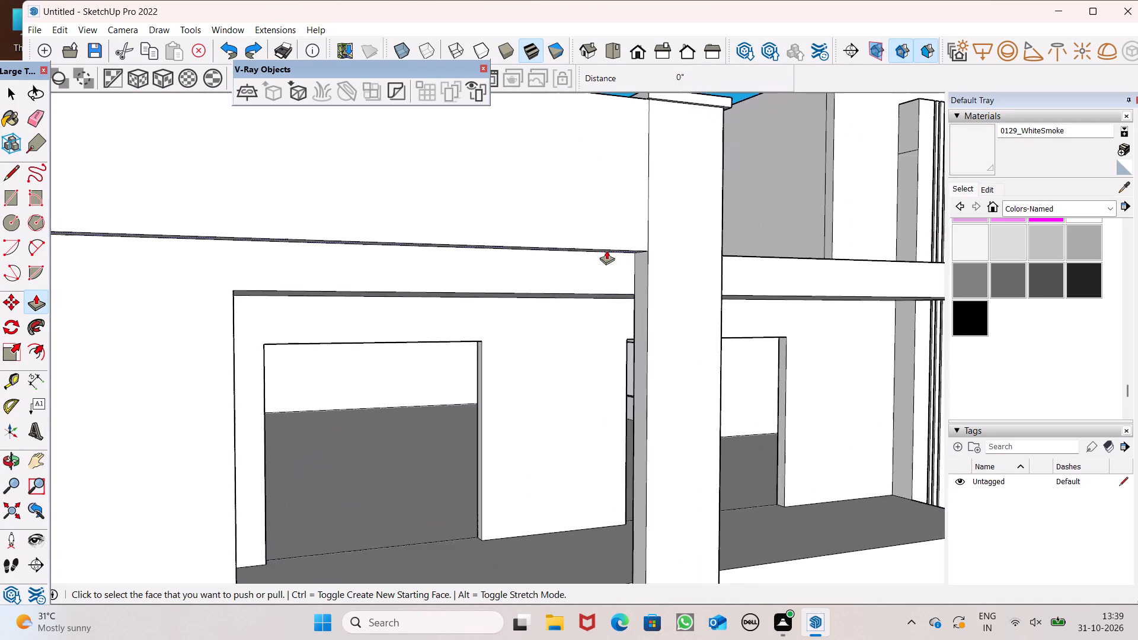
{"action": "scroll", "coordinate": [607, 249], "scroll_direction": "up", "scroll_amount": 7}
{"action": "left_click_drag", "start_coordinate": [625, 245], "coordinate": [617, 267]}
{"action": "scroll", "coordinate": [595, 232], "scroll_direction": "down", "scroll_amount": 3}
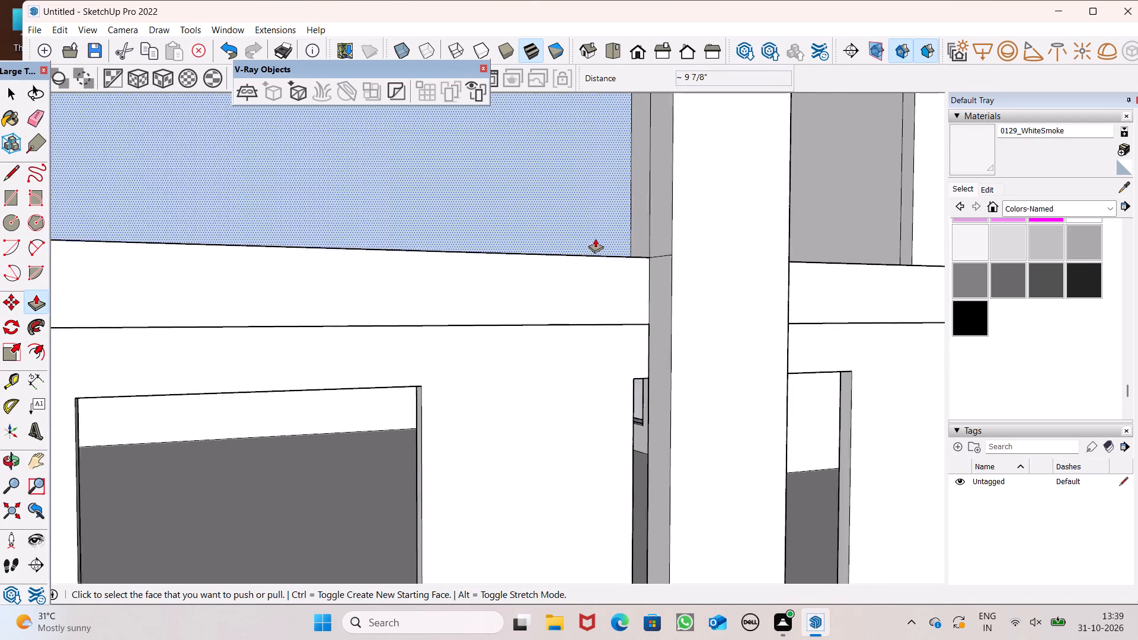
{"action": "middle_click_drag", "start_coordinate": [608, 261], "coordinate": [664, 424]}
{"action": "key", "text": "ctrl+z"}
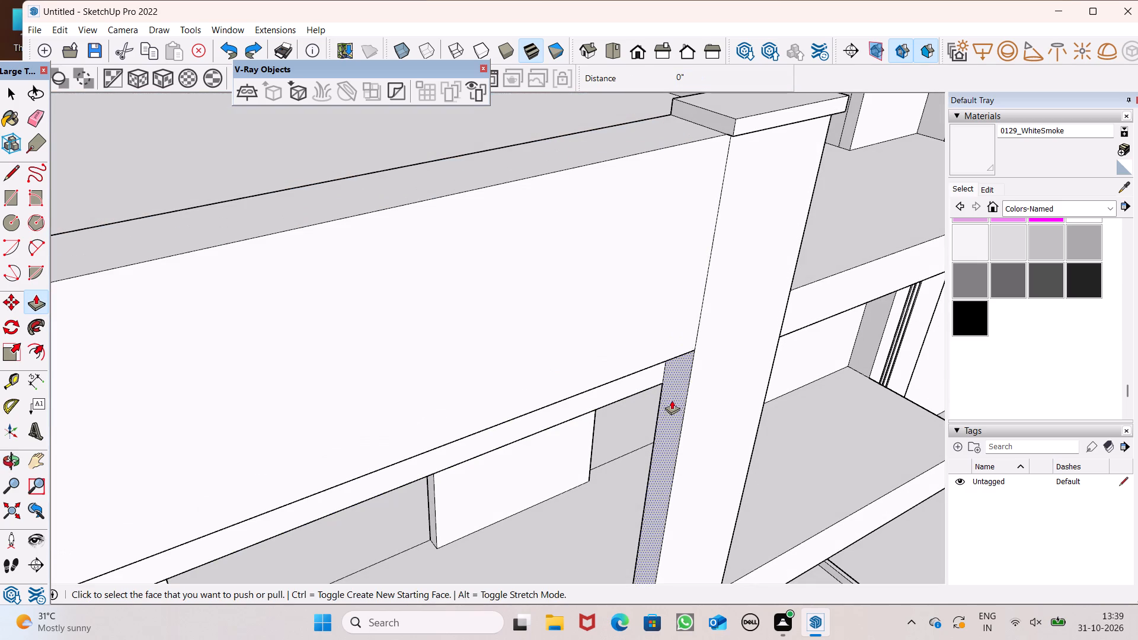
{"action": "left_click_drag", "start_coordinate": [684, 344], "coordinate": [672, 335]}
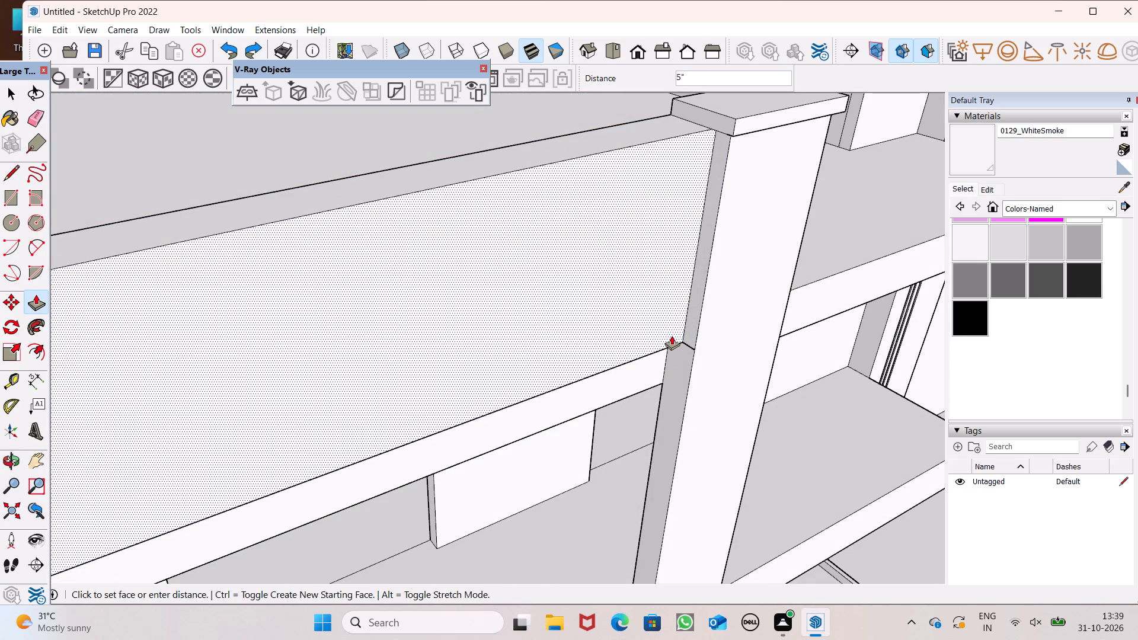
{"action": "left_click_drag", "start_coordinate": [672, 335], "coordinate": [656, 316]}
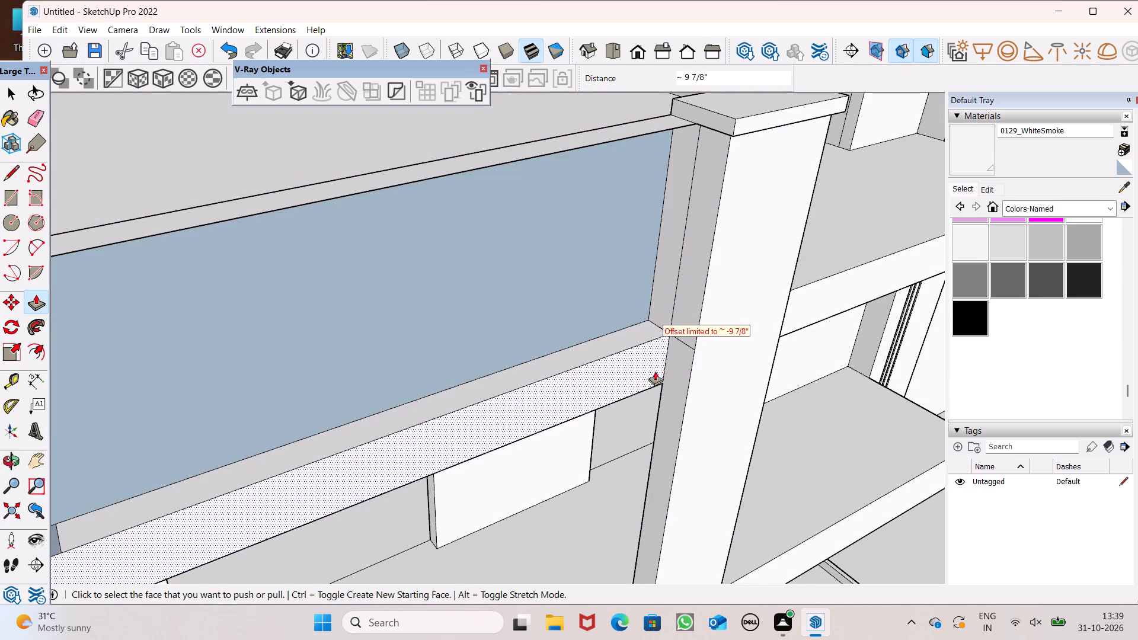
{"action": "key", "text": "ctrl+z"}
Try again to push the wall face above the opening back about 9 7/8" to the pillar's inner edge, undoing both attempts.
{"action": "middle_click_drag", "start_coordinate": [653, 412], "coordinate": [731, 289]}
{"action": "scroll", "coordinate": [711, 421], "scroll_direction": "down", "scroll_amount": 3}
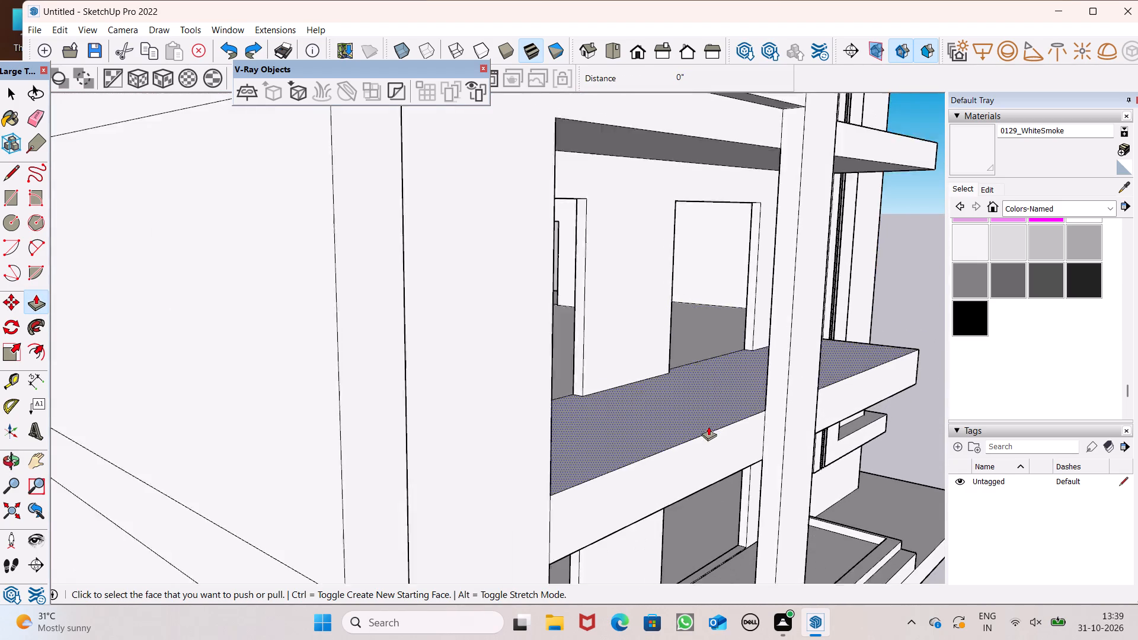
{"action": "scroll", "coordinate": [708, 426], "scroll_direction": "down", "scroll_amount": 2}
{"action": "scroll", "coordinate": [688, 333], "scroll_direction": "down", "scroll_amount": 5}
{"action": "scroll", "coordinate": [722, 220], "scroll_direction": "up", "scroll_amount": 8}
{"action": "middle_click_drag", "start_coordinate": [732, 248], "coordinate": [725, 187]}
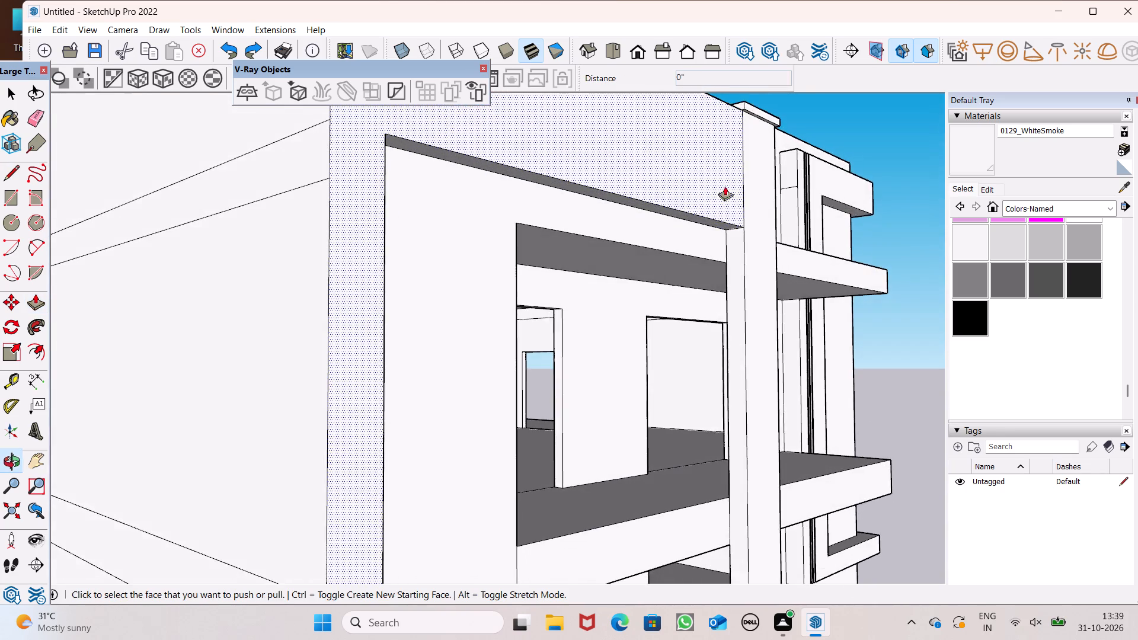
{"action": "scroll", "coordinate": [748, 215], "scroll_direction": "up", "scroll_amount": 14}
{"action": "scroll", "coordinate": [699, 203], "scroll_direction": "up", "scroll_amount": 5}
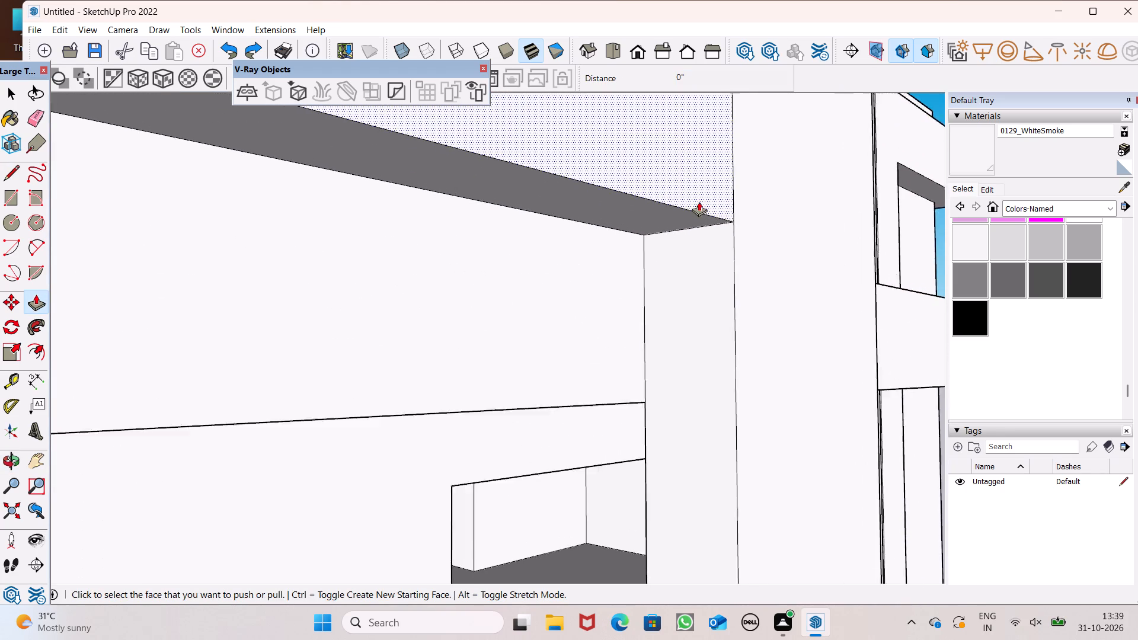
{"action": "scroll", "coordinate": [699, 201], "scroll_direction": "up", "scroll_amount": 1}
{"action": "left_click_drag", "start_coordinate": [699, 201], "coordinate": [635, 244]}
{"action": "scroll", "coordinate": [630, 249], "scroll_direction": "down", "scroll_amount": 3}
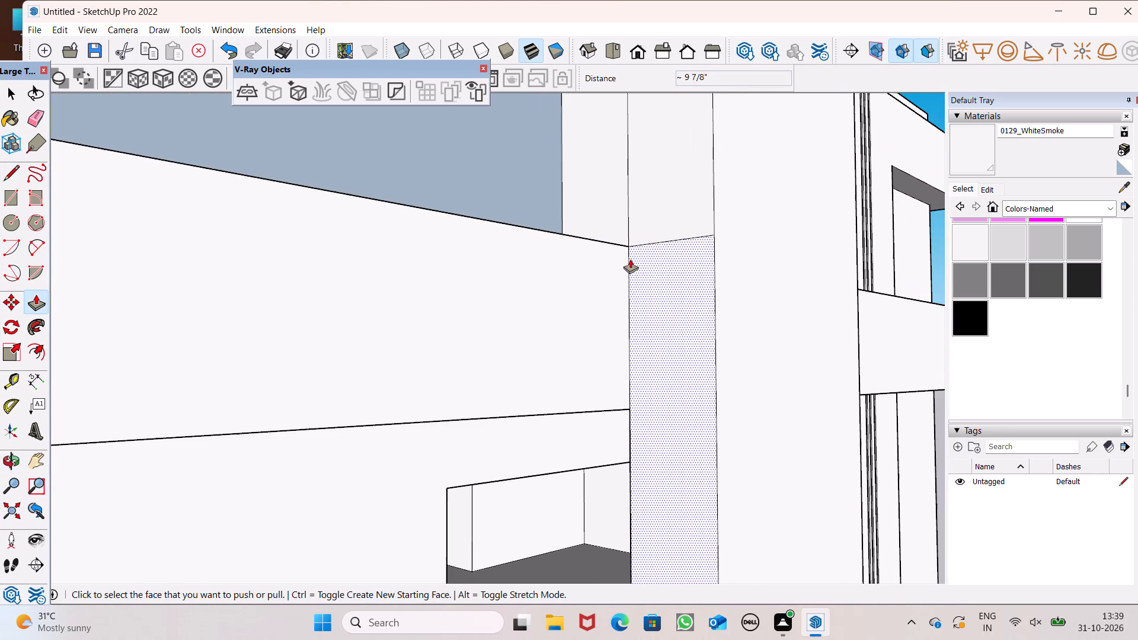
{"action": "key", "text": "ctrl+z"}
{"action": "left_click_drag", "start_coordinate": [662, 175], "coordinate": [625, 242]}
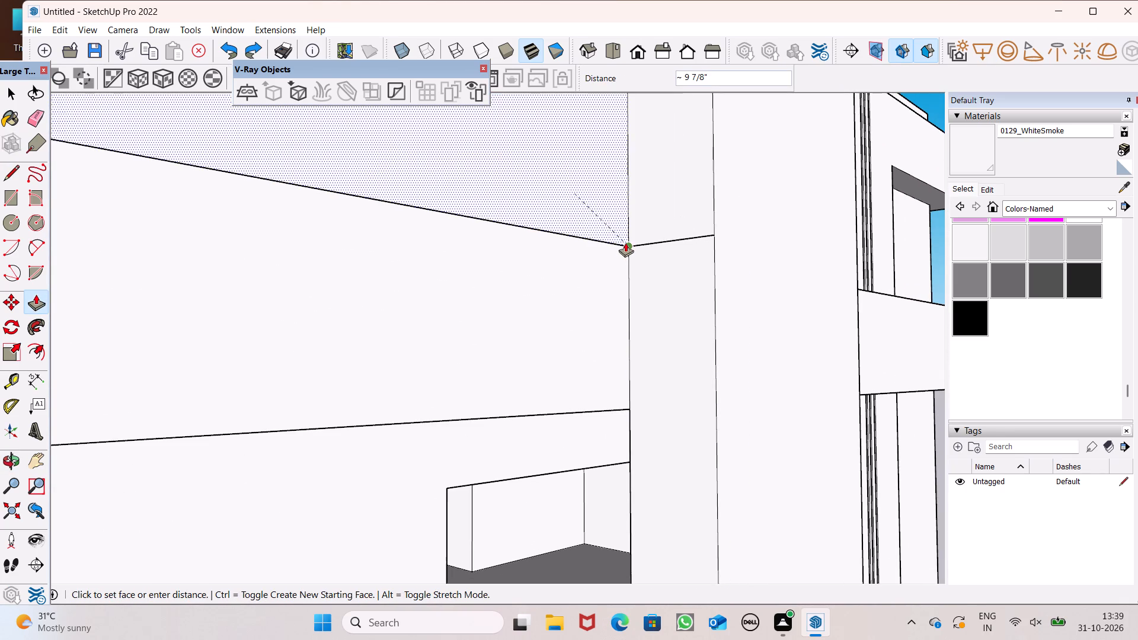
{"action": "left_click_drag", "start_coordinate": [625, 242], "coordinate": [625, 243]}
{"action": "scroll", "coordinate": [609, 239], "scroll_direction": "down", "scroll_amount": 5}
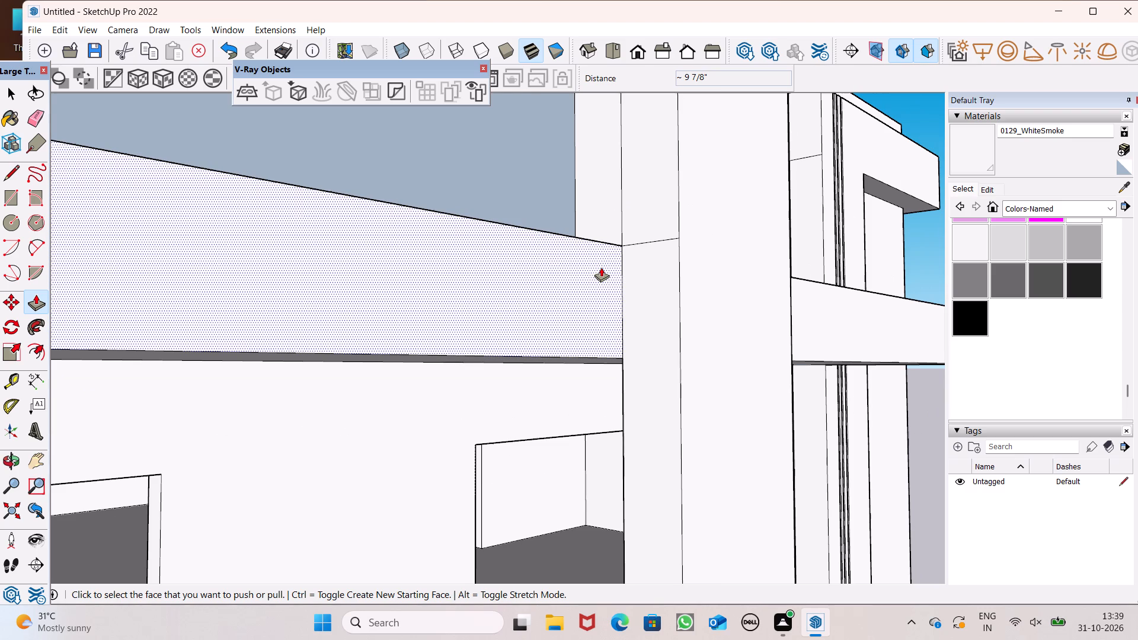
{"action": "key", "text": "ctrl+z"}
Push/Pull the lowest small rectangle on the pillar's side face outward about 15' 1/4" as a bar along the roof slab edge.
{"action": "scroll", "coordinate": [600, 270], "scroll_direction": "down", "scroll_amount": 11}
{"action": "middle_click_drag", "start_coordinate": [523, 288], "coordinate": [473, 438]}
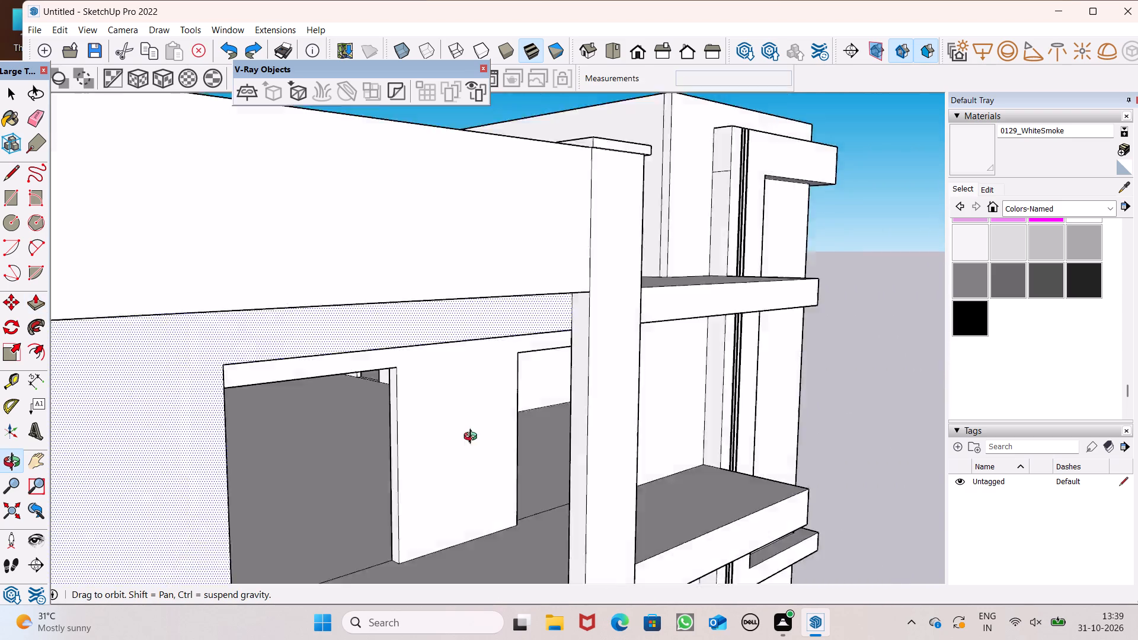
{"action": "middle_click_drag", "start_coordinate": [473, 438], "coordinate": [391, 532]}
{"action": "scroll", "coordinate": [348, 207], "scroll_direction": "down", "scroll_amount": 7}
{"action": "middle_click_drag", "start_coordinate": [440, 275], "coordinate": [40, 225]}
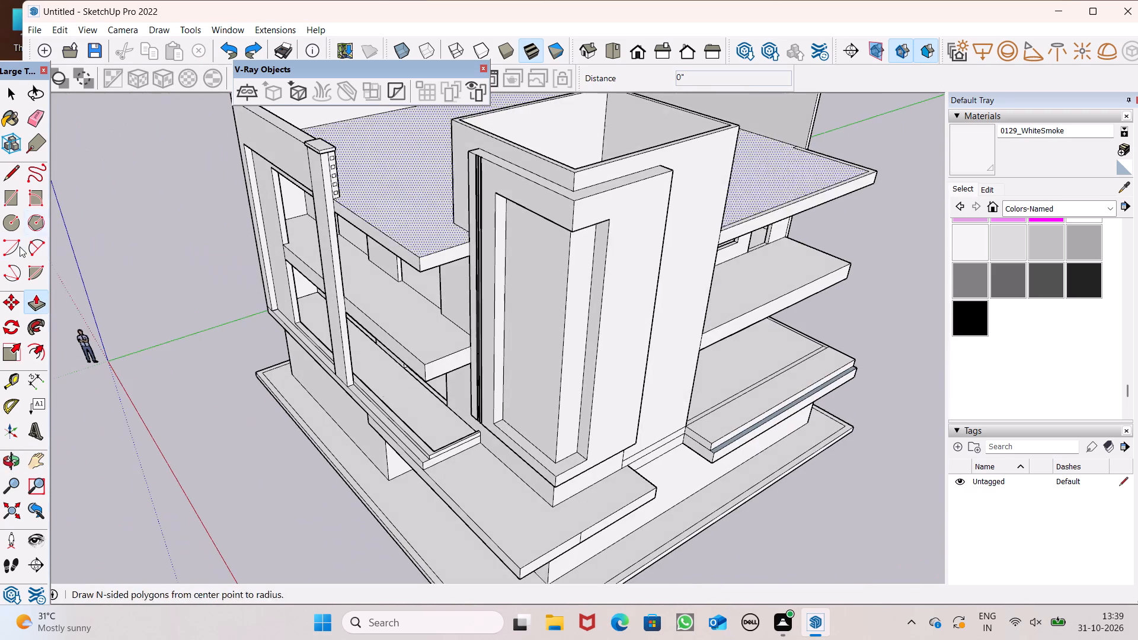
{"action": "scroll", "coordinate": [188, 189], "scroll_direction": "up", "scroll_amount": 1}
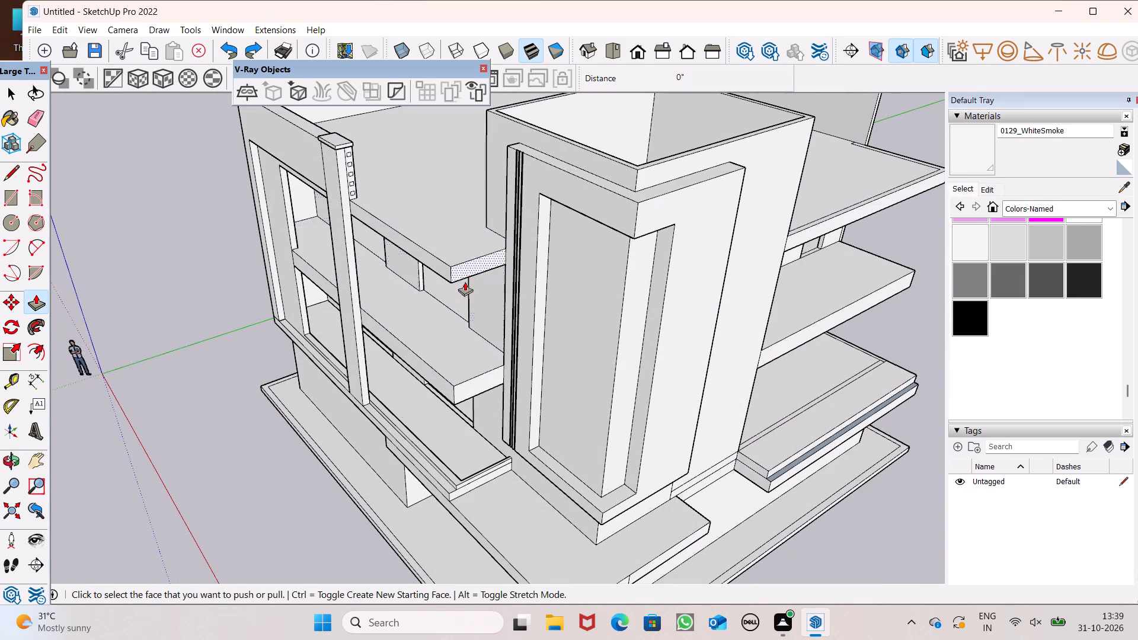
{"action": "middle_click_drag", "start_coordinate": [465, 292], "coordinate": [338, 287]}
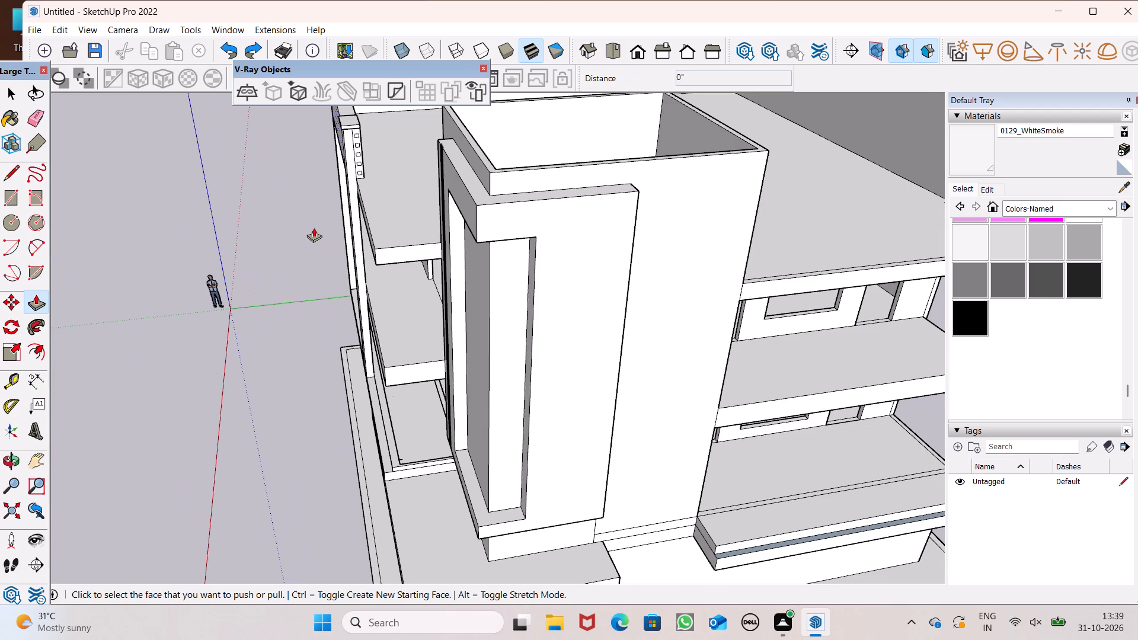
{"action": "scroll", "coordinate": [334, 268], "scroll_direction": "down", "scroll_amount": 3}
{"action": "middle_click_drag", "start_coordinate": [336, 267], "coordinate": [376, 261]}
{"action": "scroll", "coordinate": [337, 167], "scroll_direction": "up", "scroll_amount": 5}
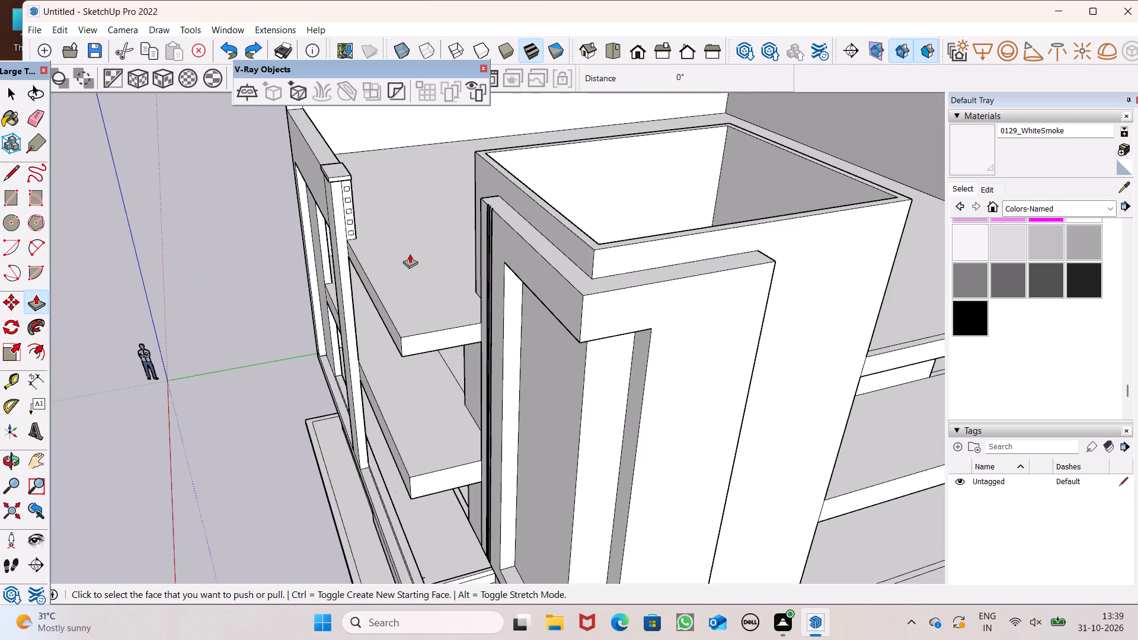
{"action": "scroll", "coordinate": [357, 213], "scroll_direction": "up", "scroll_amount": 8}
{"action": "left_click_drag", "start_coordinate": [351, 251], "coordinate": [359, 265]}
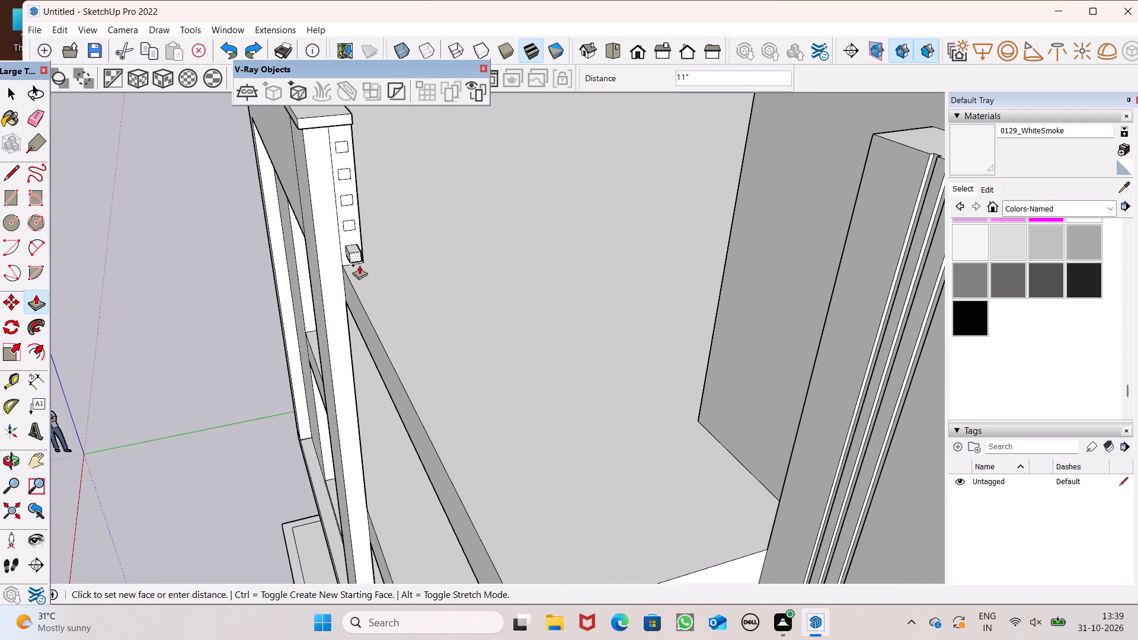
{"action": "left_click_drag", "start_coordinate": [359, 265], "coordinate": [501, 551]}
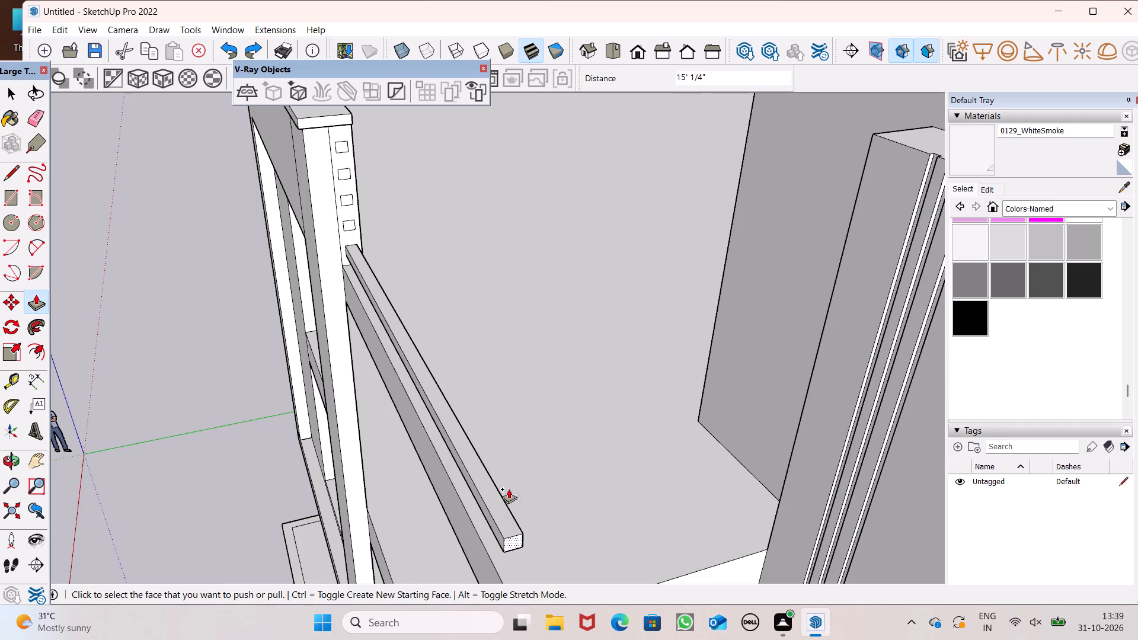
Extend the free end of the lowest bar by about 1' 2 5/16" towards the roof slab's corner.
{"action": "scroll", "coordinate": [490, 290], "scroll_direction": "down", "scroll_amount": 6}
{"action": "scroll", "coordinate": [510, 411], "scroll_direction": "up", "scroll_amount": 8}
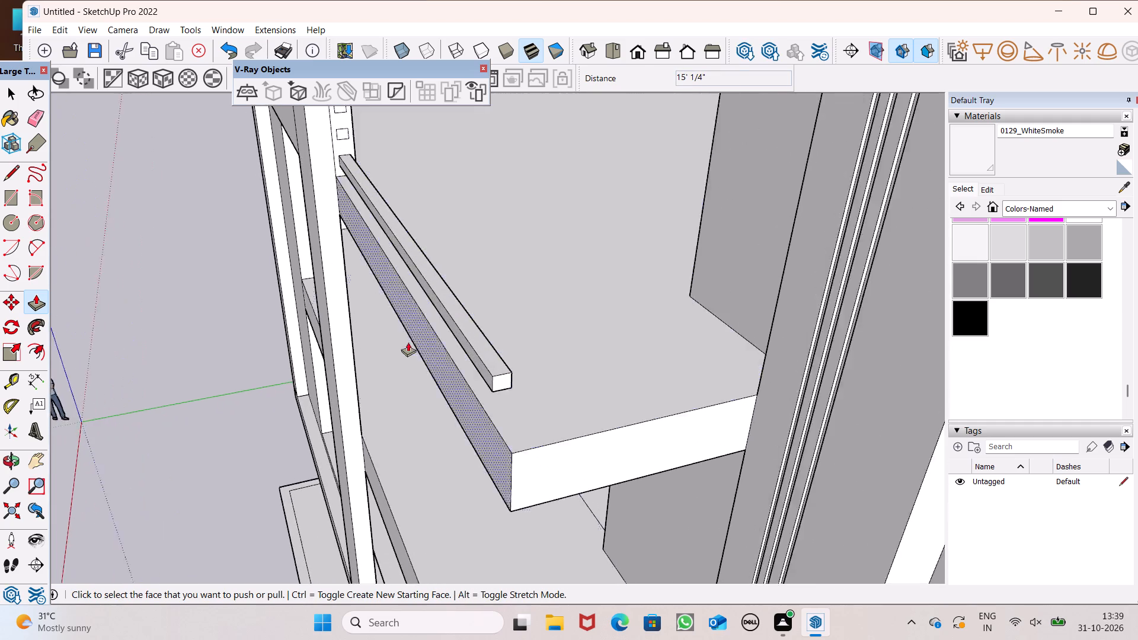
{"action": "scroll", "coordinate": [404, 341], "scroll_direction": "down", "scroll_amount": 5}
{"action": "scroll", "coordinate": [490, 396], "scroll_direction": "up", "scroll_amount": 3}
{"action": "middle_click_drag", "start_coordinate": [490, 396], "coordinate": [490, 389]}
{"action": "middle_click", "coordinate": [490, 389]}
{"action": "scroll", "coordinate": [448, 348], "scroll_direction": "up", "scroll_amount": 5}
{"action": "left_click_drag", "start_coordinate": [408, 325], "coordinate": [413, 357]}
{"action": "scroll", "coordinate": [417, 329], "scroll_direction": "down", "scroll_amount": 3}
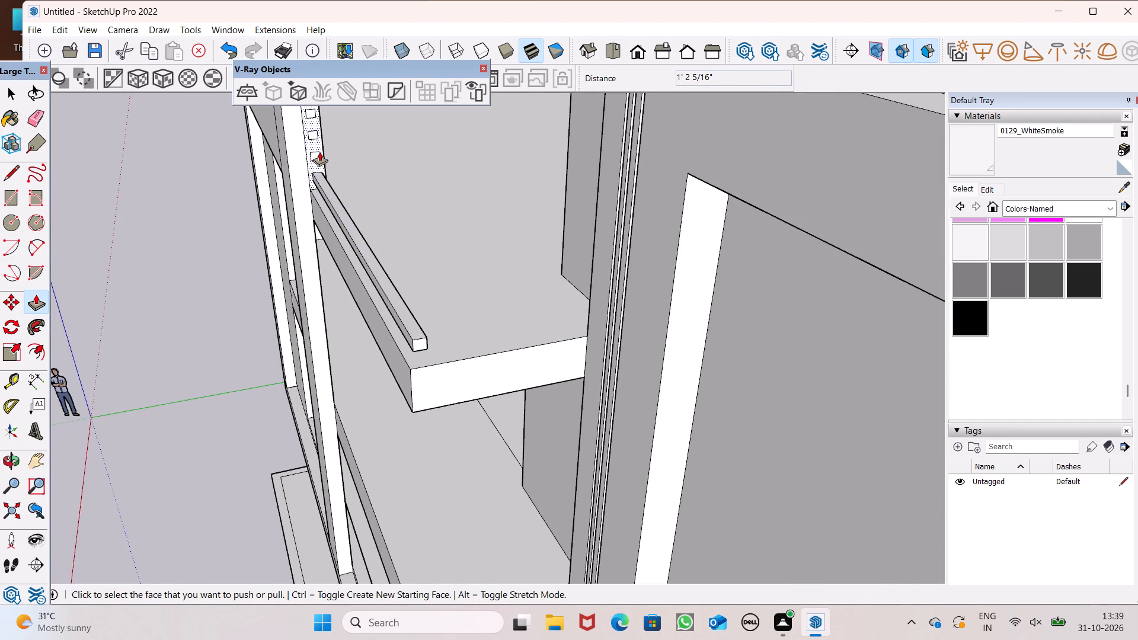
Push/Pull the second, third and fourth rectangles from the bottom outward 16' 2 9/16" as bars matching the lowest bar's end.
{"action": "scroll", "coordinate": [319, 152], "scroll_direction": "up", "scroll_amount": 4}
{"action": "left_click_drag", "start_coordinate": [312, 161], "coordinate": [449, 418]}
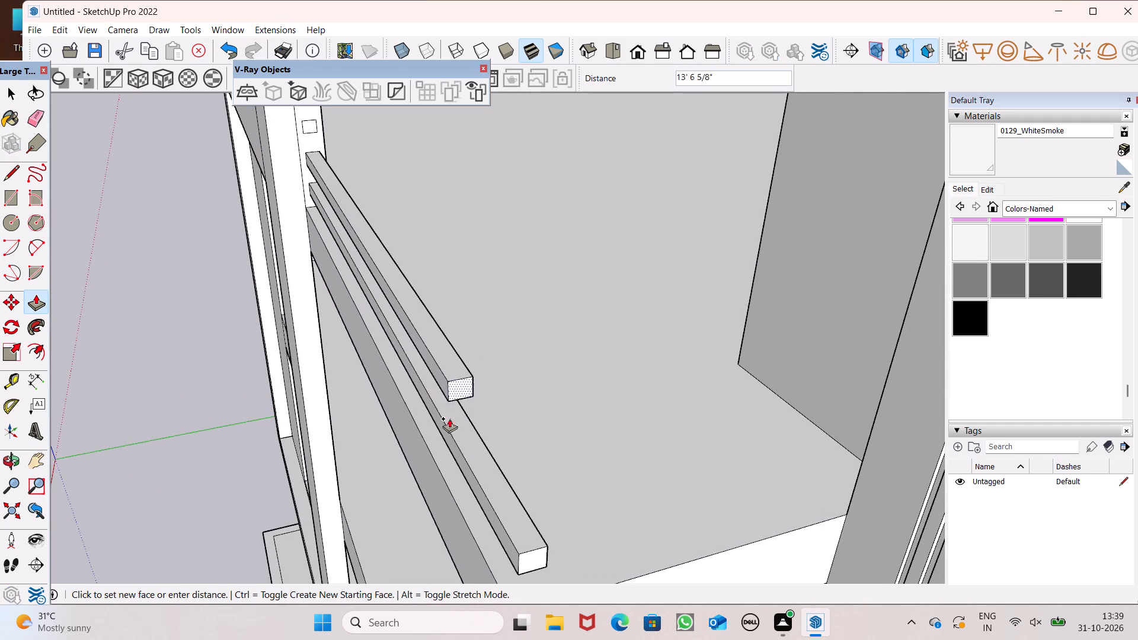
{"action": "left_click_drag", "start_coordinate": [449, 418], "coordinate": [517, 551]}
{"action": "scroll", "coordinate": [423, 268], "scroll_direction": "down", "scroll_amount": 2}
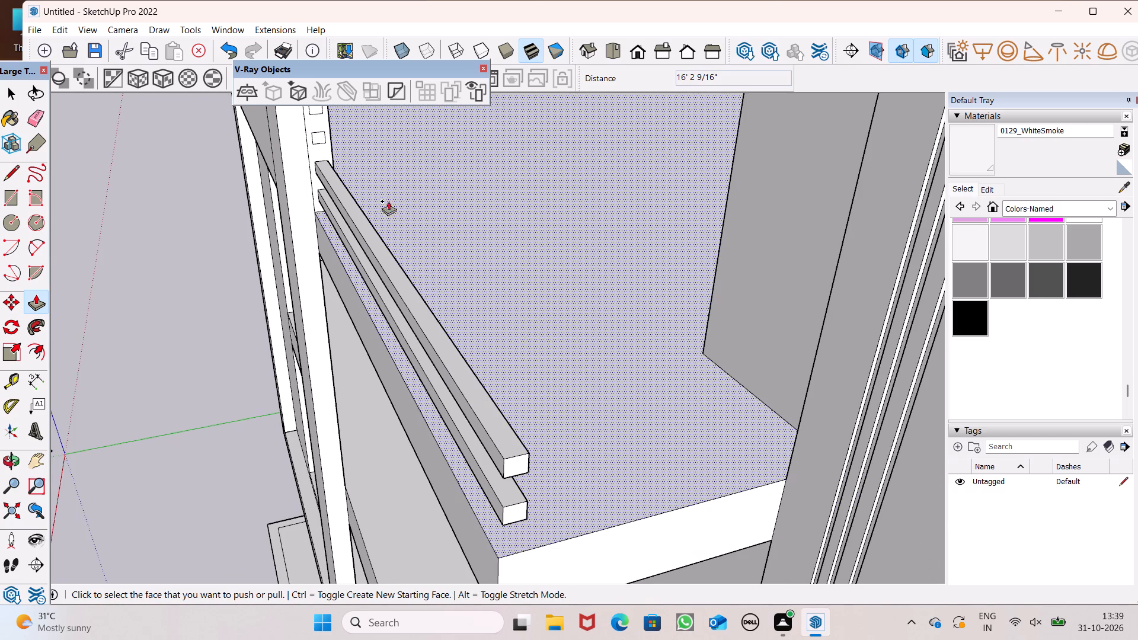
{"action": "left_click_drag", "start_coordinate": [330, 147], "coordinate": [508, 475]}
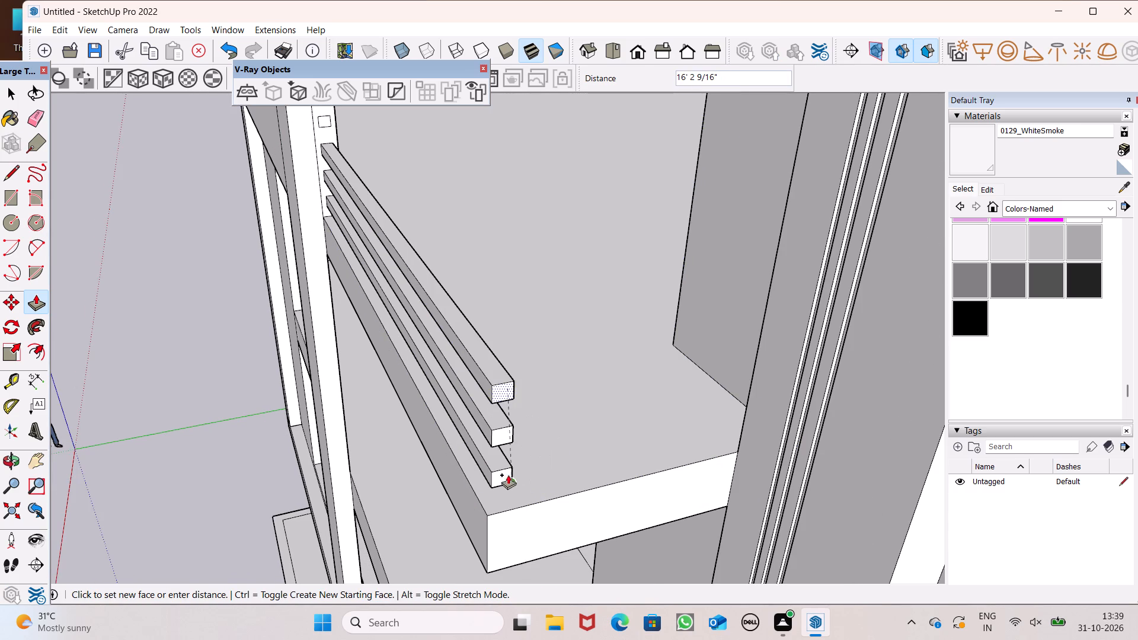
{"action": "left_click_drag", "start_coordinate": [508, 475], "coordinate": [507, 475]}
{"action": "left_click_drag", "start_coordinate": [330, 123], "coordinate": [459, 394]}
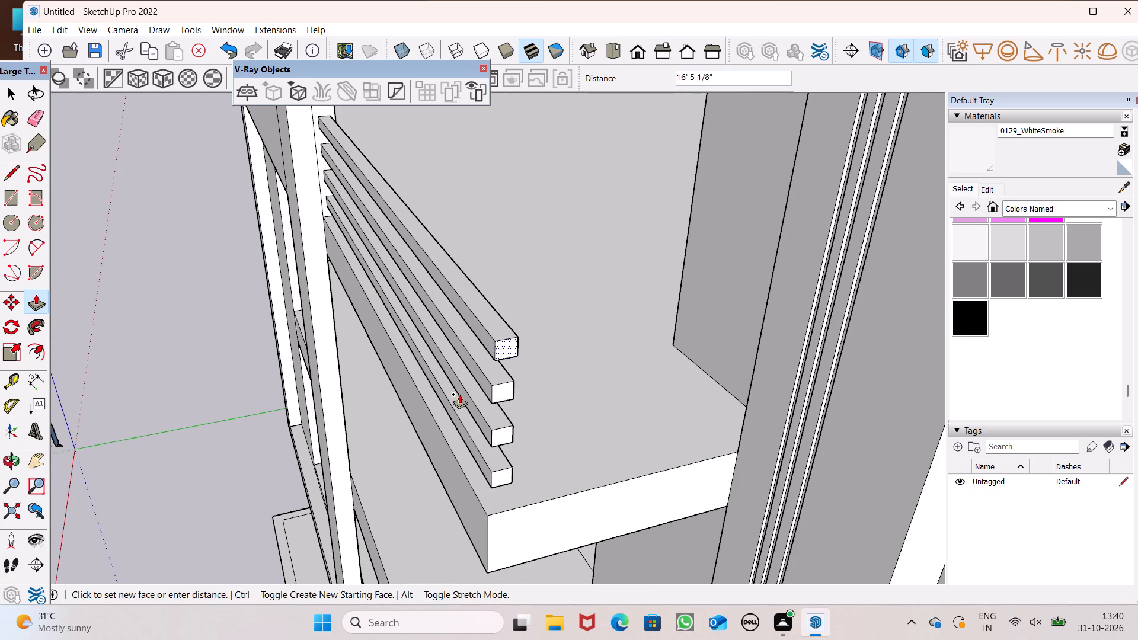
{"action": "left_click_drag", "start_coordinate": [459, 394], "coordinate": [488, 394]}
{"action": "scroll", "coordinate": [459, 395], "scroll_direction": "down", "scroll_amount": 7}
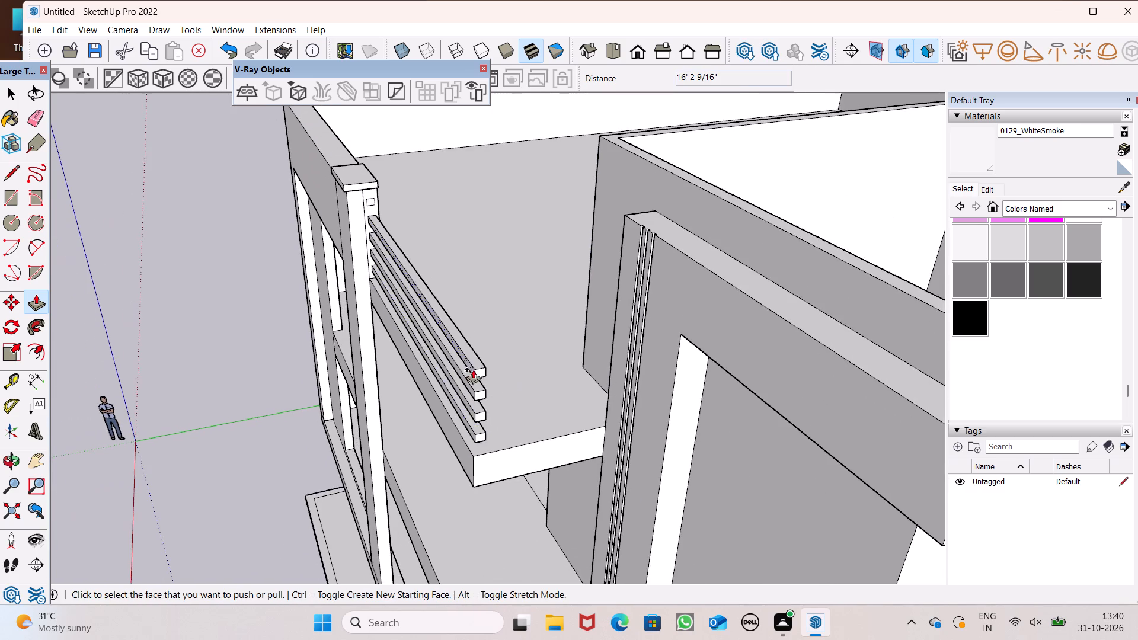
Push/Pull the topmost small rectangle on the pillar's side outward 16' 2 9/16" as a bar matching the lower bars' ends.
{"action": "scroll", "coordinate": [386, 164], "scroll_direction": "up", "scroll_amount": 2}
{"action": "left_click_drag", "start_coordinate": [367, 215], "coordinate": [527, 501]}
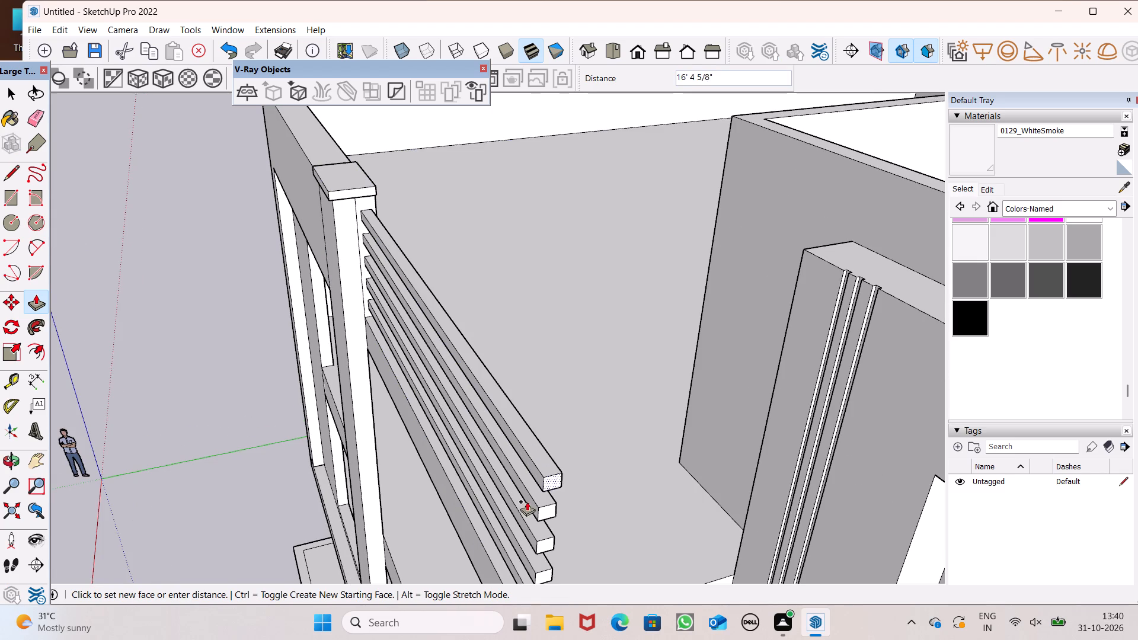
{"action": "left_click_drag", "start_coordinate": [527, 501], "coordinate": [534, 513]}
Draw a vertical line about 4' 6 3/4" long down across the inner faces of all five bars near their free ends.
{"action": "scroll", "coordinate": [480, 363], "scroll_direction": "down", "scroll_amount": 4}
{"action": "middle_click_drag", "start_coordinate": [474, 380], "coordinate": [967, 391]}
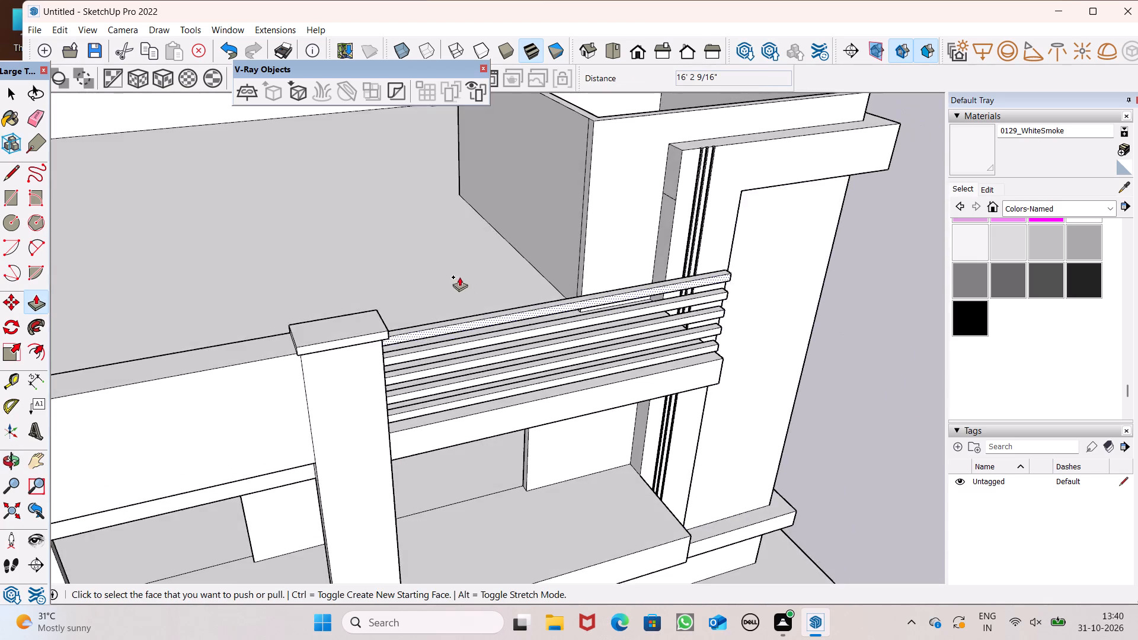
{"action": "scroll", "coordinate": [446, 283], "scroll_direction": "down", "scroll_amount": 6}
{"action": "middle_click_drag", "start_coordinate": [522, 312], "coordinate": [43, 507]}
{"action": "middle_click_drag", "start_coordinate": [391, 347], "coordinate": [70, 429]}
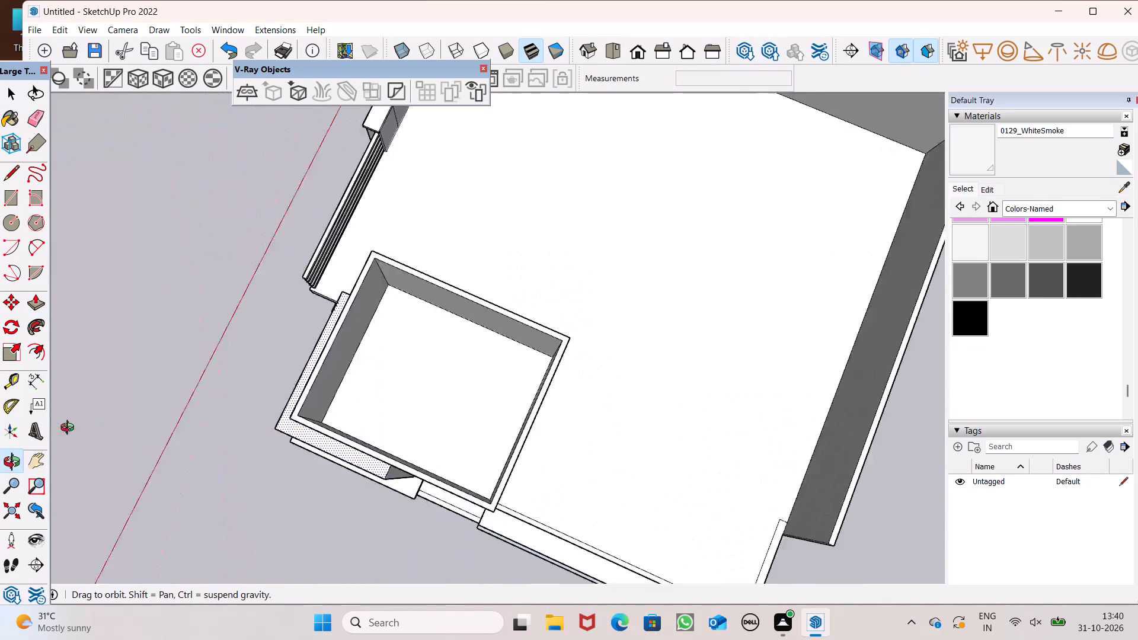
{"action": "middle_click_drag", "start_coordinate": [70, 429], "coordinate": [0, 369]}
{"action": "scroll", "coordinate": [0, 381], "scroll_direction": "up", "scroll_amount": 1}
{"action": "middle_click_drag", "start_coordinate": [551, 295], "coordinate": [30, 137]}
{"action": "scroll", "coordinate": [475, 150], "scroll_direction": "up", "scroll_amount": 1}
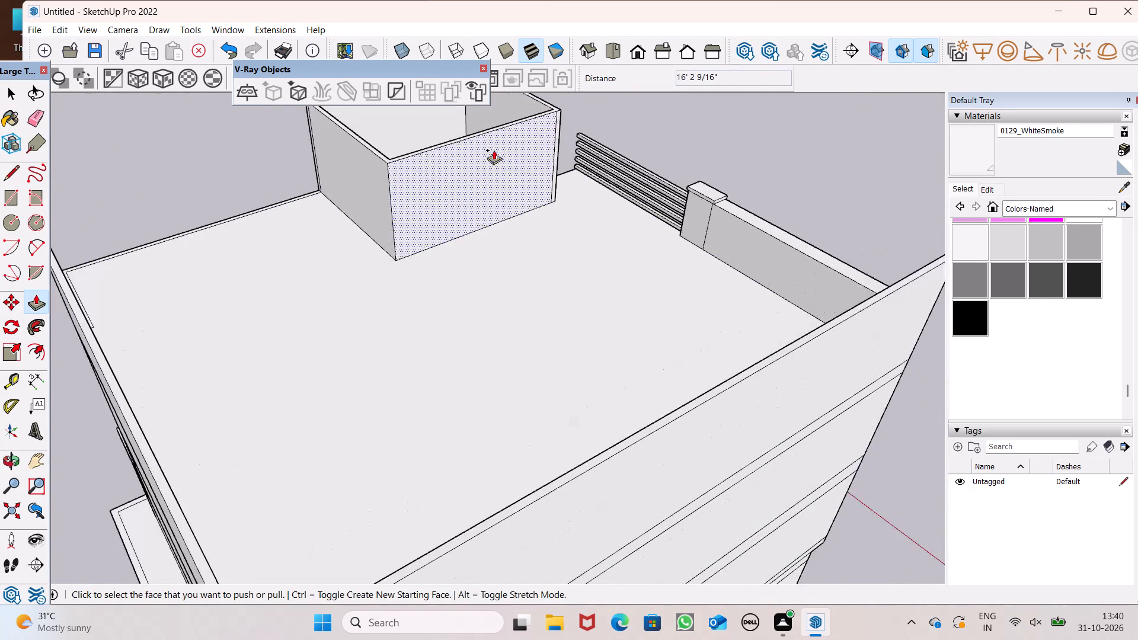
{"action": "scroll", "coordinate": [494, 150], "scroll_direction": "up", "scroll_amount": 7}
{"action": "scroll", "coordinate": [599, 122], "scroll_direction": "up", "scroll_amount": 8}
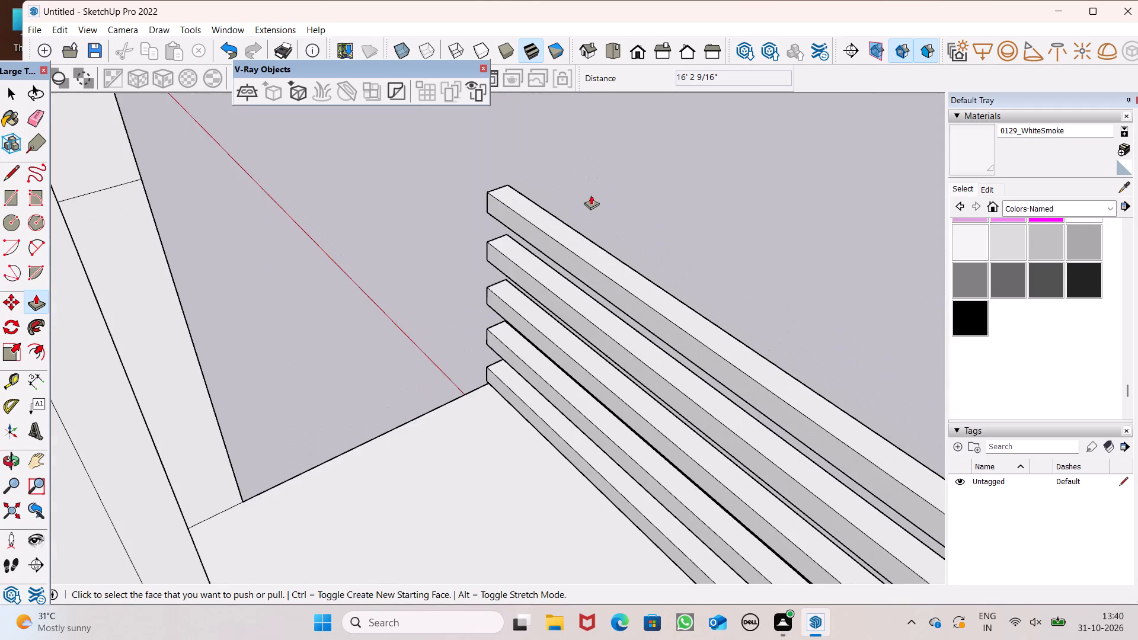
{"action": "scroll", "coordinate": [591, 197], "scroll_direction": "down", "scroll_amount": 3}
{"action": "middle_click_drag", "start_coordinate": [597, 247], "coordinate": [523, 265]}
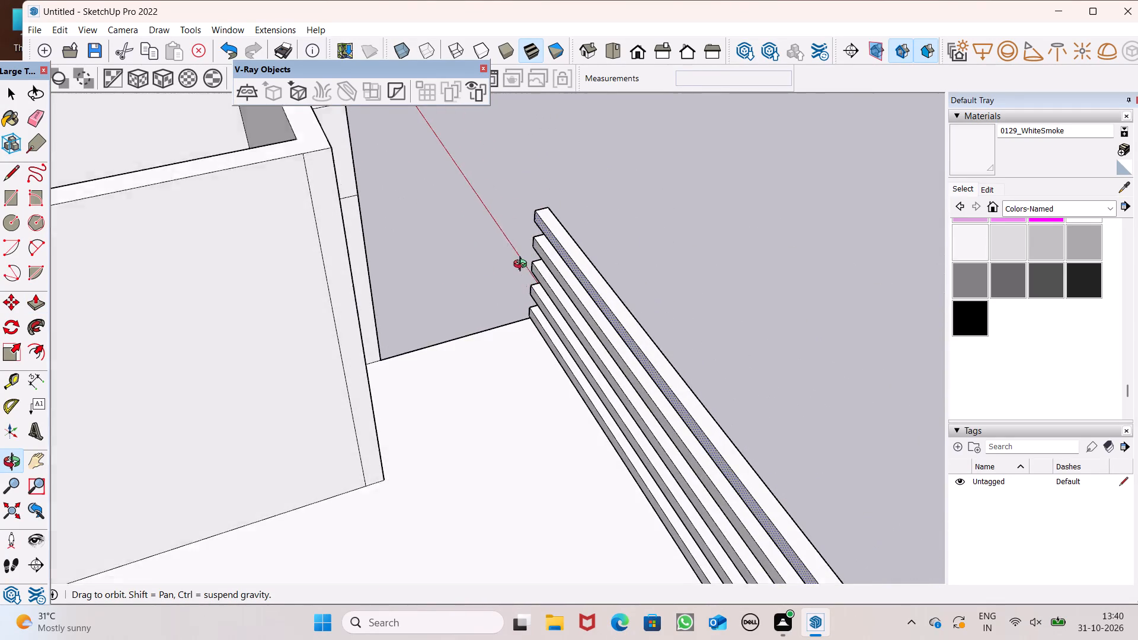
{"action": "middle_click_drag", "start_coordinate": [523, 265], "coordinate": [523, 257]}
{"action": "scroll", "coordinate": [523, 258], "scroll_direction": "up", "scroll_amount": 1}
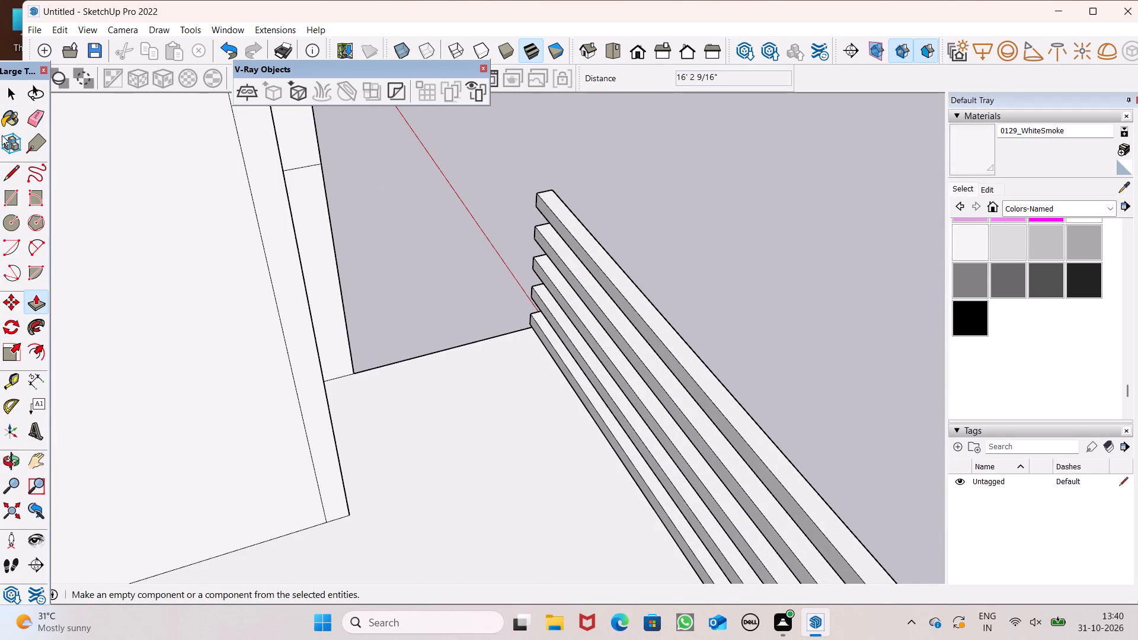
{"action": "left_click_drag", "start_coordinate": [13, 169], "coordinate": [27, 169]}
{"action": "middle_click_drag", "start_coordinate": [343, 302], "coordinate": [342, 274]}
{"action": "scroll", "coordinate": [344, 302], "scroll_direction": "up", "scroll_amount": 1}
{"action": "scroll", "coordinate": [468, 370], "scroll_direction": "up", "scroll_amount": 2}
{"action": "scroll", "coordinate": [517, 309], "scroll_direction": "down", "scroll_amount": 2}
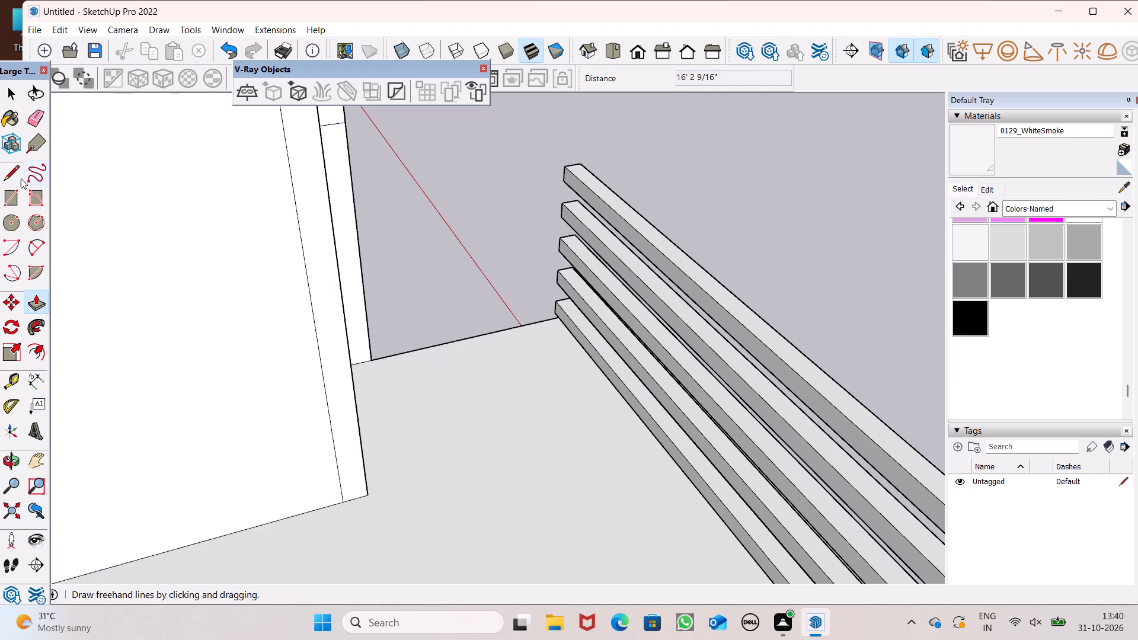
{"action": "left_click", "coordinate": [9, 175]}
{"action": "scroll", "coordinate": [248, 203], "scroll_direction": "down", "scroll_amount": 3}
{"action": "middle_click_drag", "start_coordinate": [326, 241], "coordinate": [346, 292]}
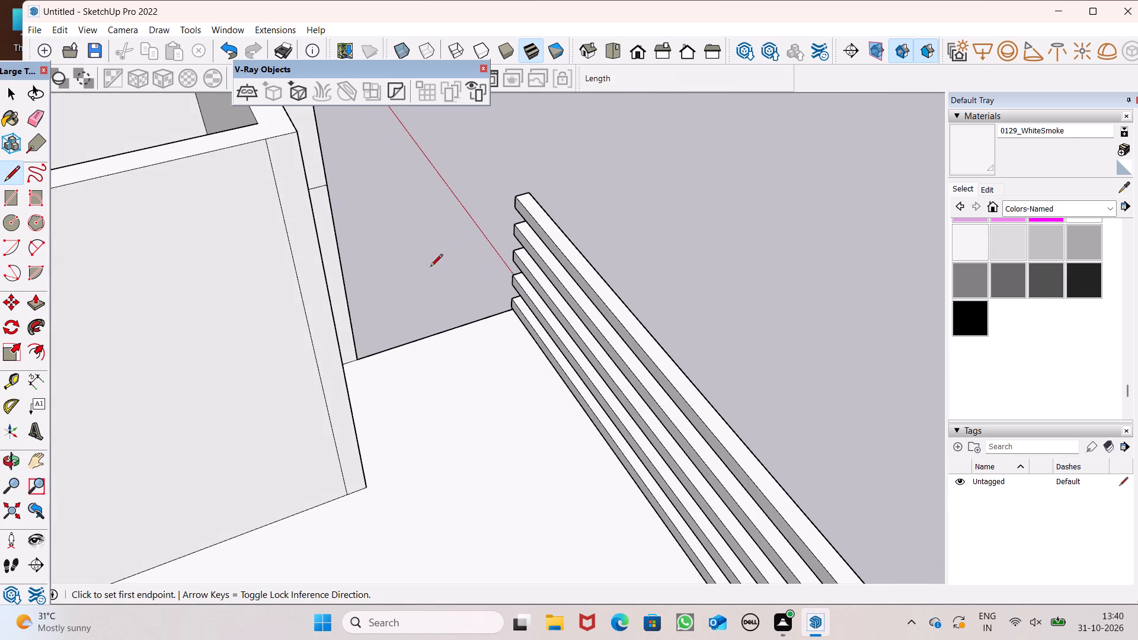
{"action": "scroll", "coordinate": [513, 235], "scroll_direction": "up", "scroll_amount": 1}
{"action": "middle_click_drag", "start_coordinate": [514, 285], "coordinate": [565, 260]}
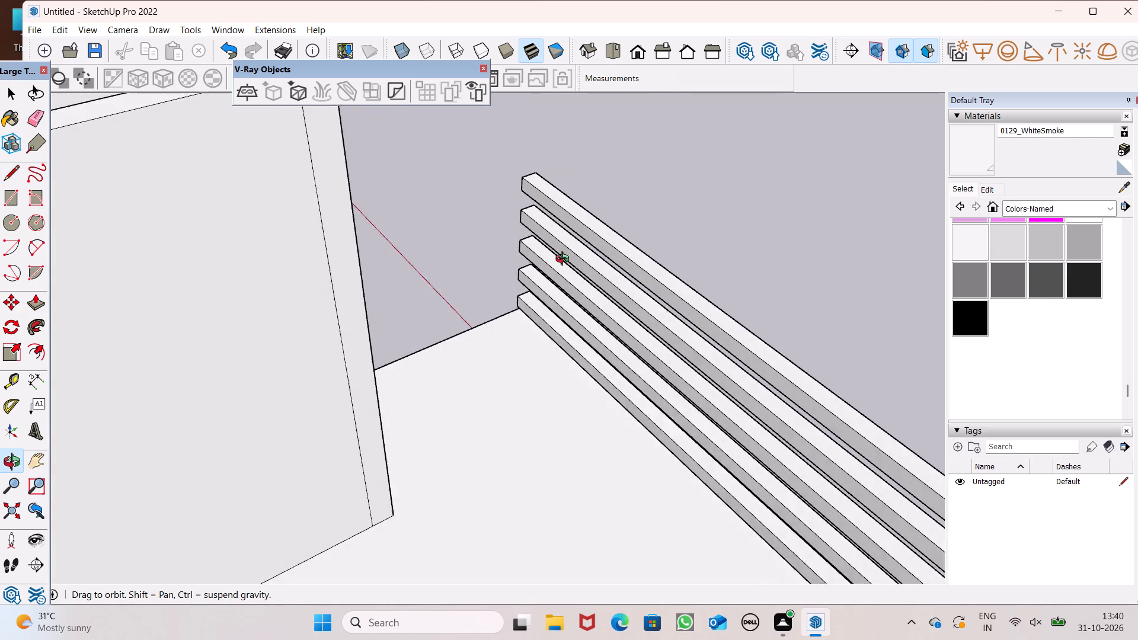
{"action": "middle_click_drag", "start_coordinate": [565, 260], "coordinate": [573, 247]}
{"action": "scroll", "coordinate": [549, 202], "scroll_direction": "up", "scroll_amount": 3}
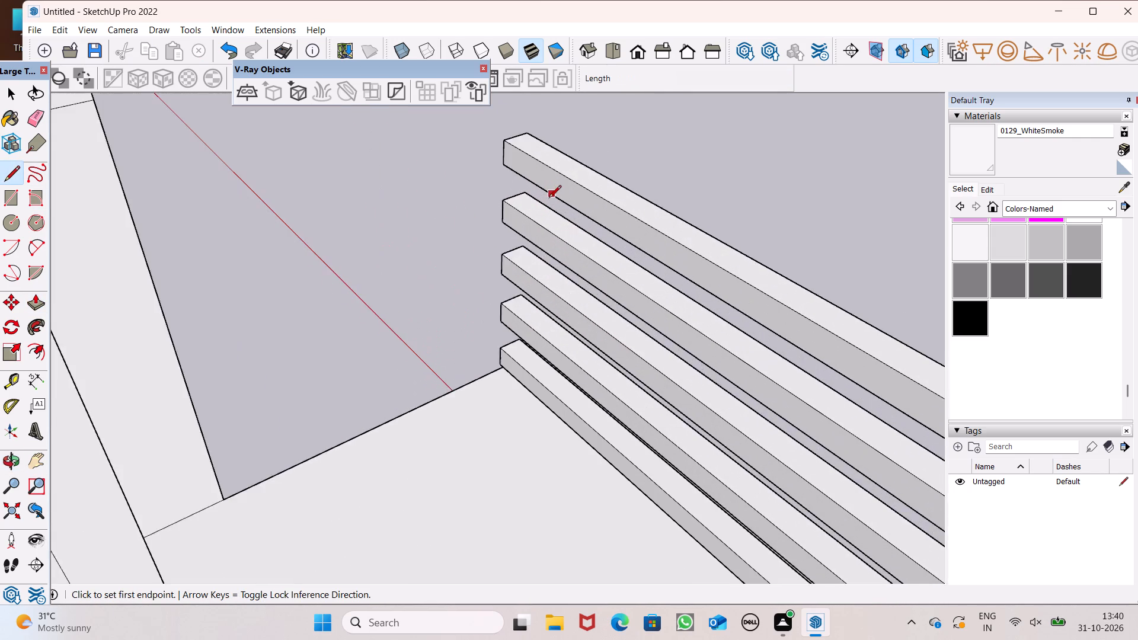
{"action": "scroll", "coordinate": [549, 199], "scroll_direction": "up", "scroll_amount": 1}
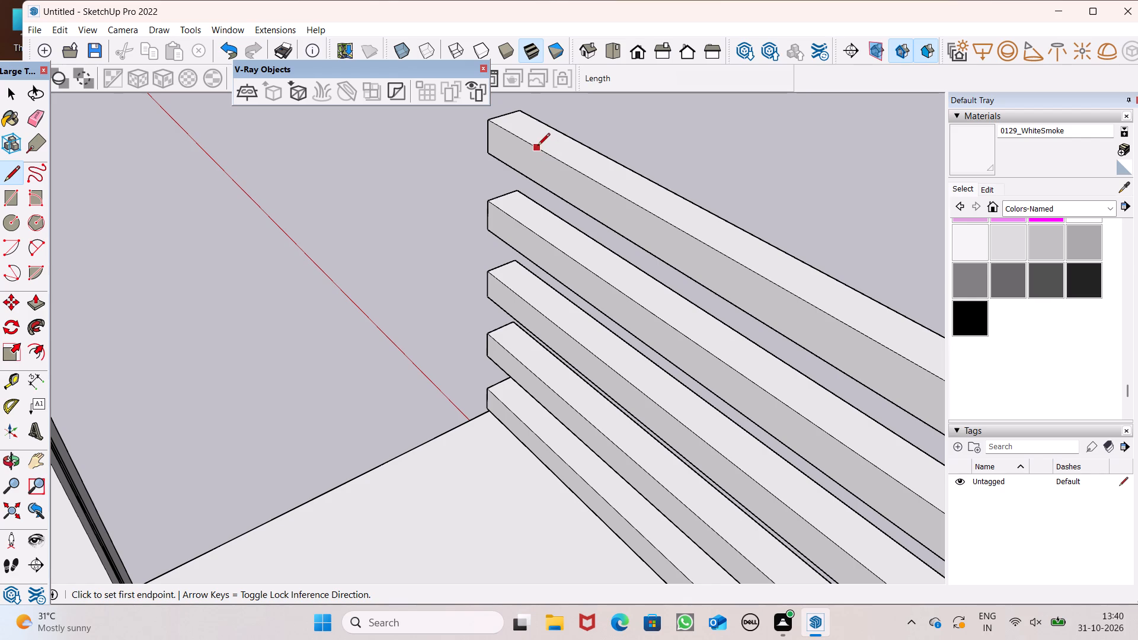
{"action": "left_click", "coordinate": [536, 145]}
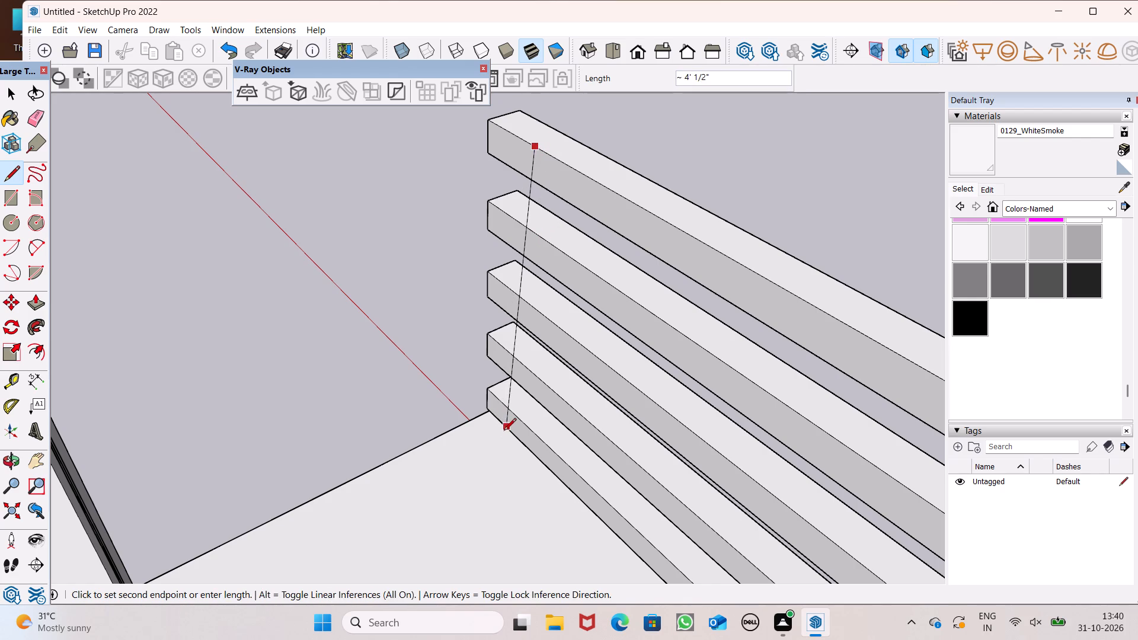
{"action": "middle_click_drag", "start_coordinate": [519, 437], "coordinate": [567, 396]}
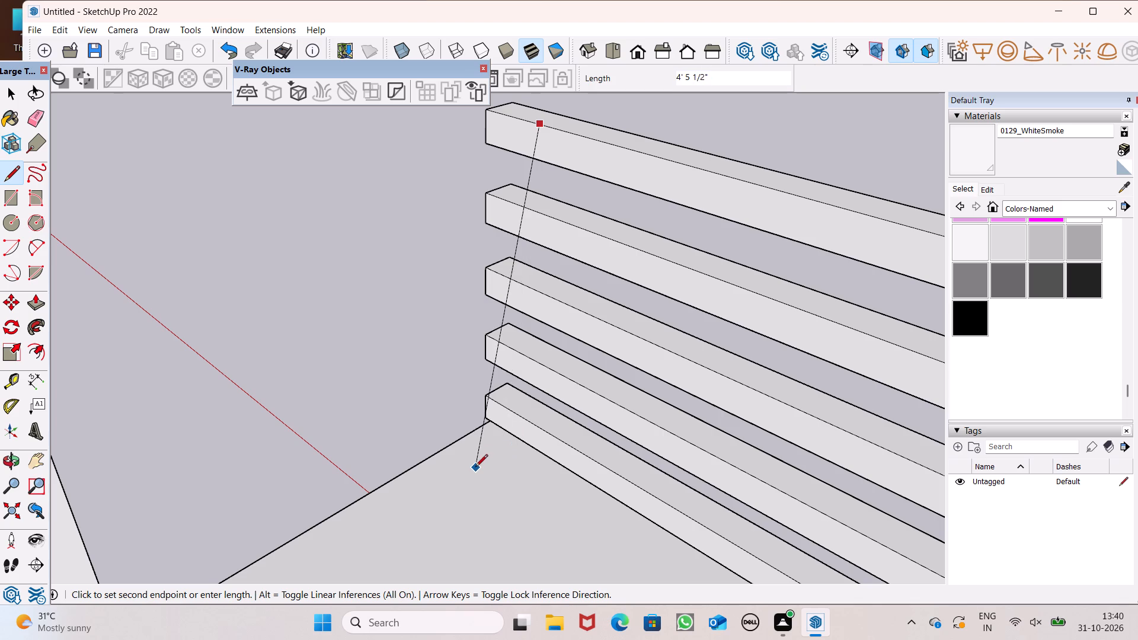
{"action": "left_click", "coordinate": [528, 477]}
{"action": "key", "text": "space"}
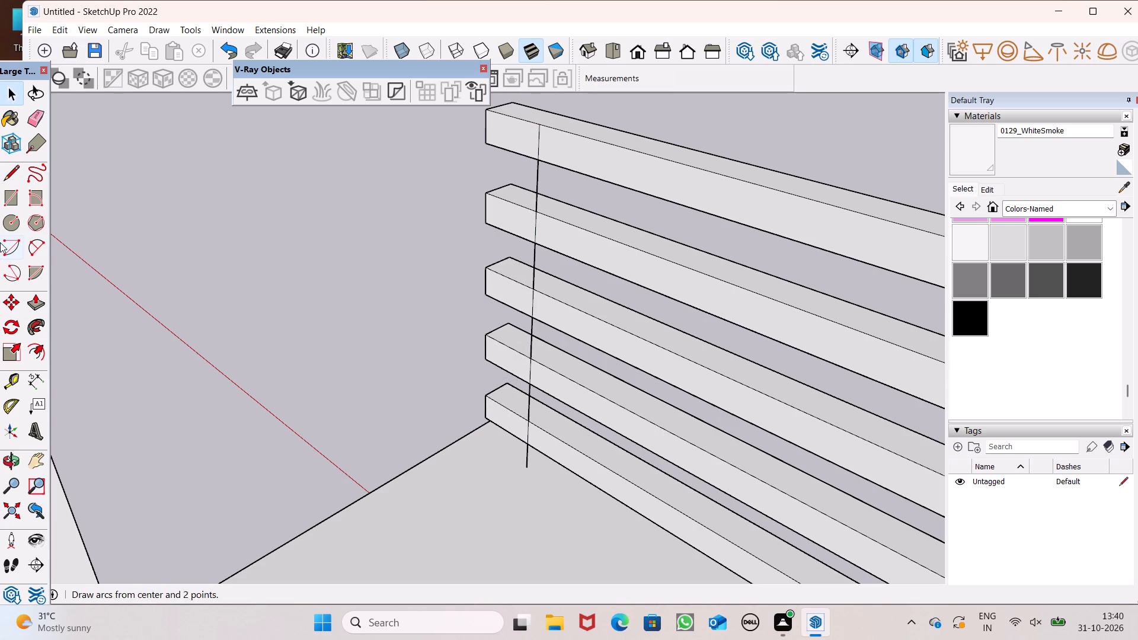
Erase the vertical line's segments in the gaps between the bars and below the lowest bar, keeping the divisions on the bar faces.
{"action": "left_click", "coordinate": [40, 114]}
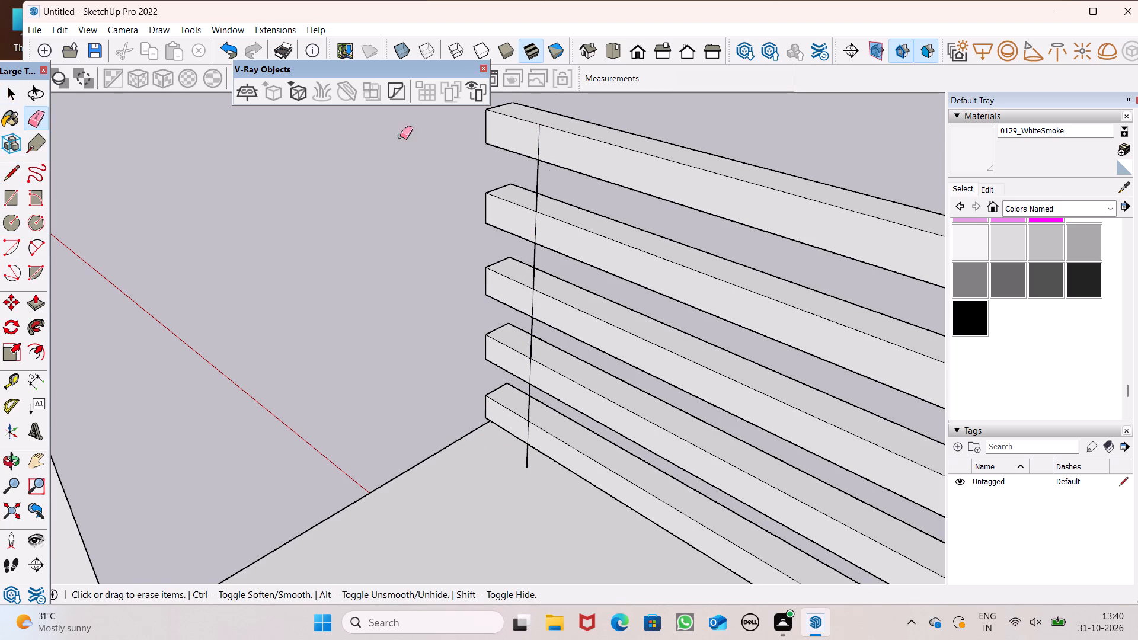
{"action": "left_click_drag", "start_coordinate": [541, 178], "coordinate": [529, 180]}
{"action": "left_click_drag", "start_coordinate": [538, 257], "coordinate": [536, 257]}
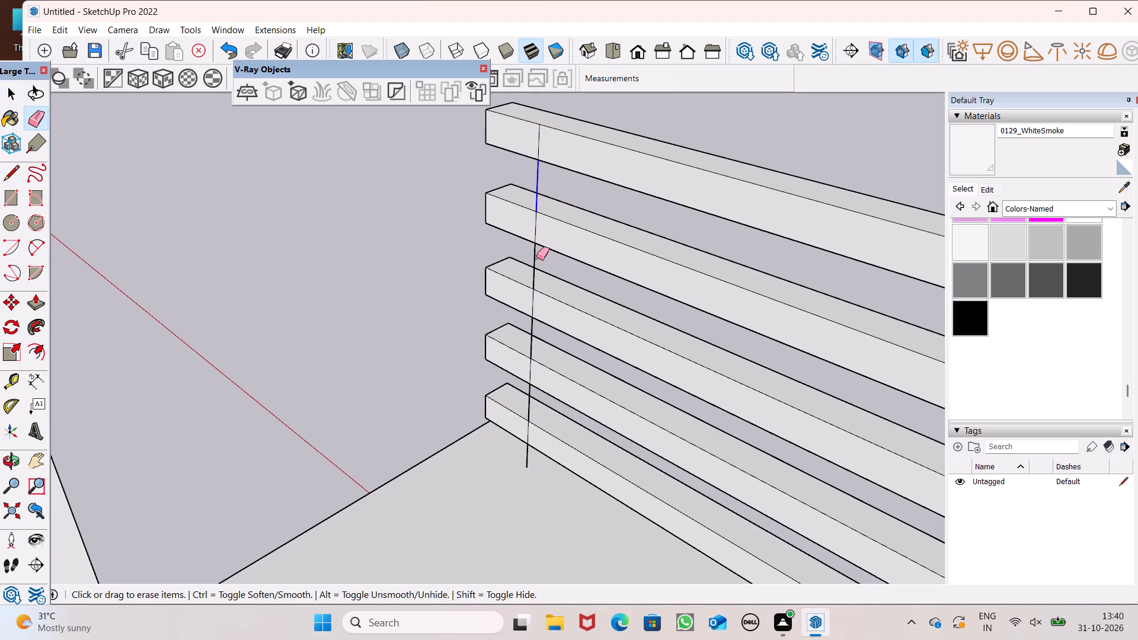
{"action": "left_click_drag", "start_coordinate": [536, 257], "coordinate": [527, 251]}
{"action": "scroll", "coordinate": [541, 336], "scroll_direction": "up", "scroll_amount": 2}
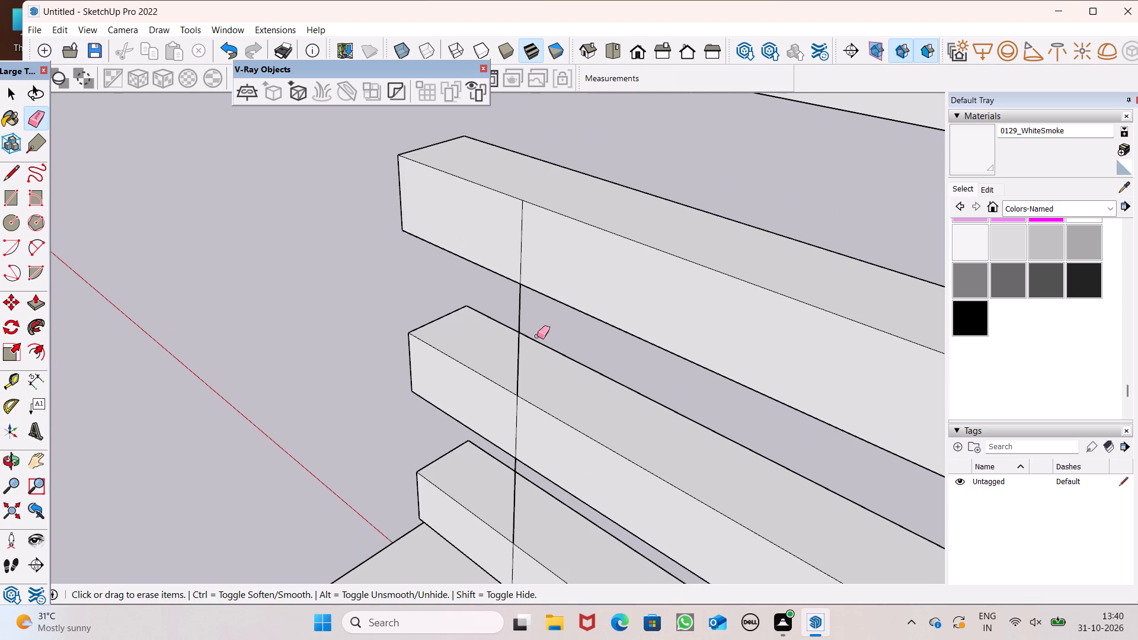
{"action": "scroll", "coordinate": [536, 336], "scroll_direction": "up", "scroll_amount": 3}
{"action": "scroll", "coordinate": [506, 300], "scroll_direction": "down", "scroll_amount": 6}
{"action": "left_click_drag", "start_coordinate": [405, 188], "coordinate": [402, 183]}
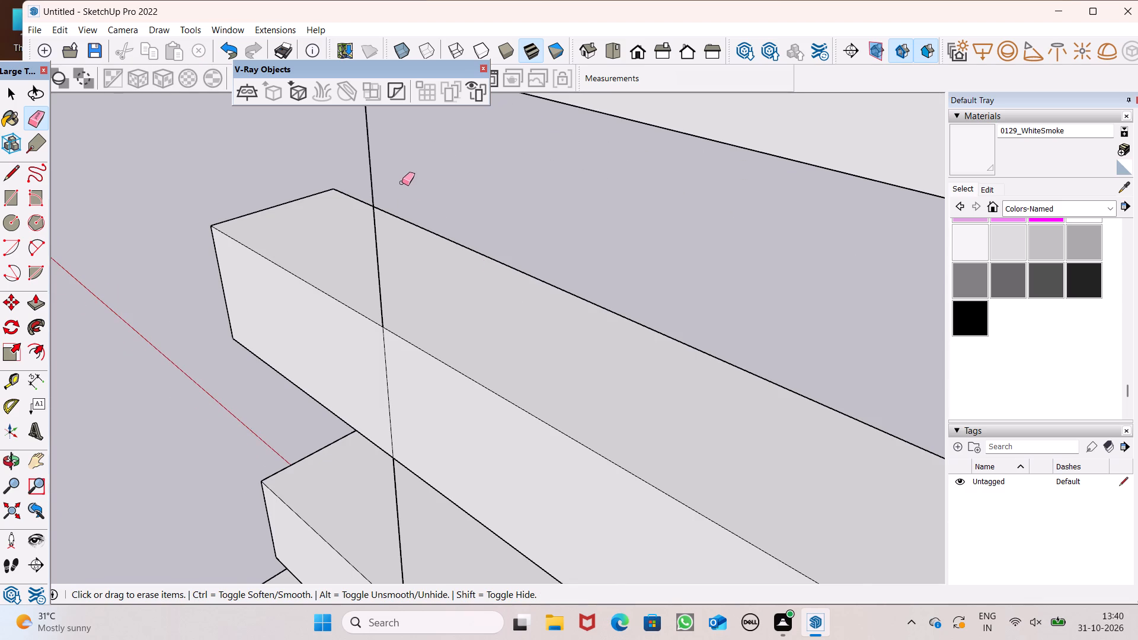
{"action": "left_click_drag", "start_coordinate": [402, 183], "coordinate": [397, 164]}
{"action": "scroll", "coordinate": [434, 233], "scroll_direction": "down", "scroll_amount": 8}
{"action": "scroll", "coordinate": [440, 322], "scroll_direction": "up", "scroll_amount": 4}
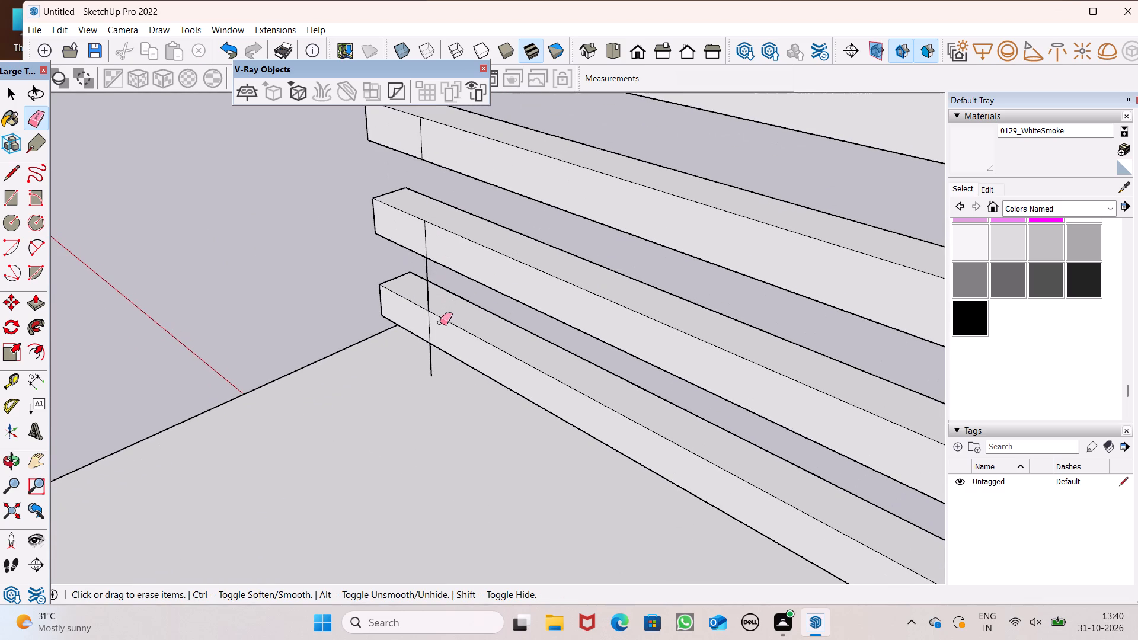
{"action": "left_click_drag", "start_coordinate": [433, 367], "coordinate": [424, 359]}
{"action": "left_click_drag", "start_coordinate": [433, 277], "coordinate": [427, 271]}
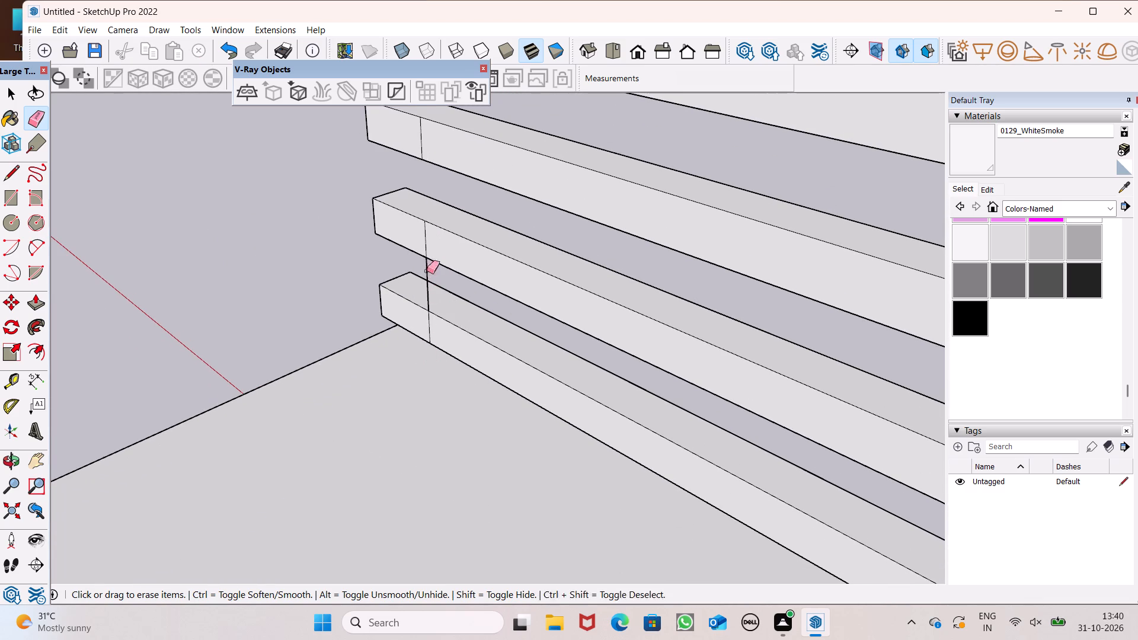
{"action": "left_click_drag", "start_coordinate": [427, 271], "coordinate": [417, 267]}
Push/Pull the small end face on the lowest bar's inner side about 5' 11 11/16" along the slab edge to the tower wall.
{"action": "scroll", "coordinate": [471, 344], "scroll_direction": "down", "scroll_amount": 10}
{"action": "middle_click_drag", "start_coordinate": [465, 340], "coordinate": [296, 359]}
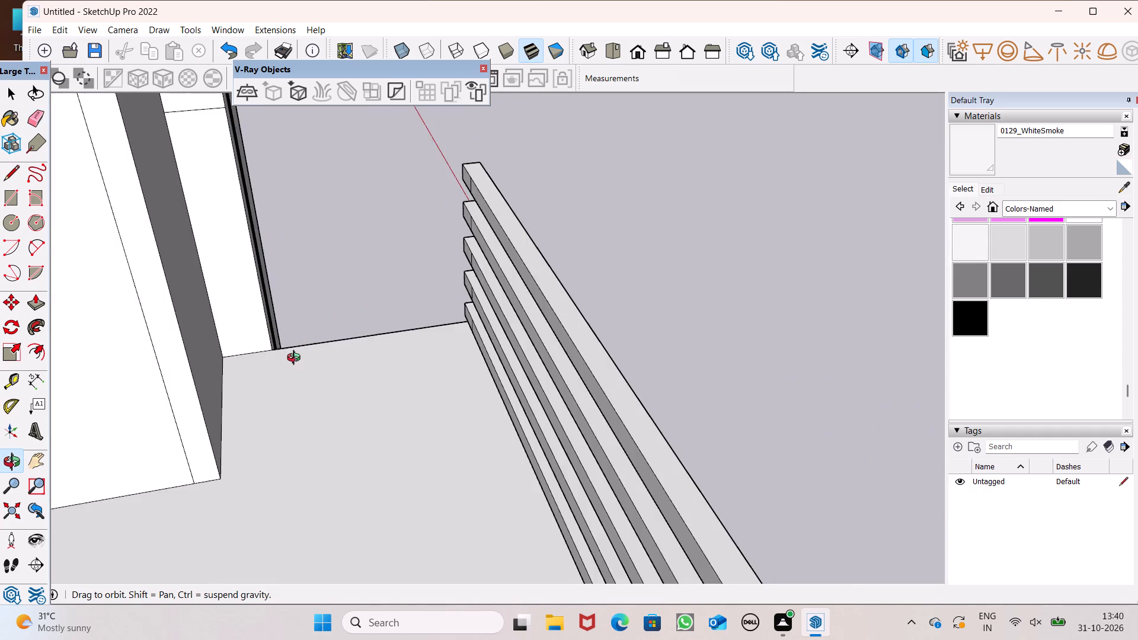
{"action": "middle_click_drag", "start_coordinate": [296, 359], "coordinate": [299, 357]}
{"action": "left_click", "coordinate": [28, 302]}
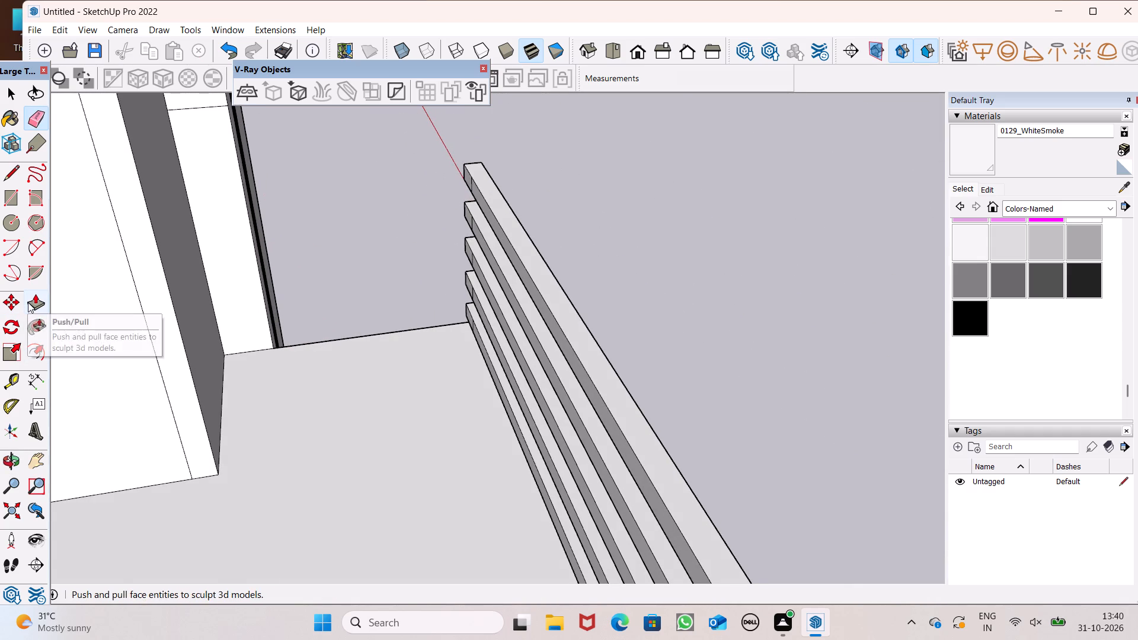
{"action": "middle_click_drag", "start_coordinate": [335, 361], "coordinate": [363, 329]}
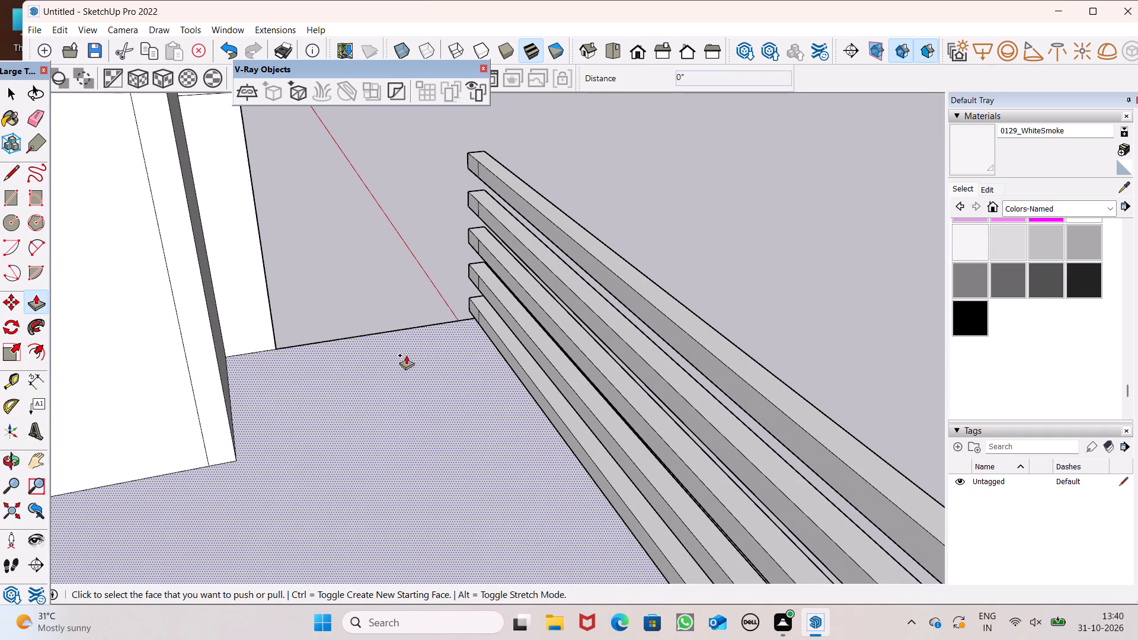
{"action": "scroll", "coordinate": [467, 317], "scroll_direction": "up", "scroll_amount": 1}
{"action": "left_click_drag", "start_coordinate": [475, 311], "coordinate": [293, 350]}
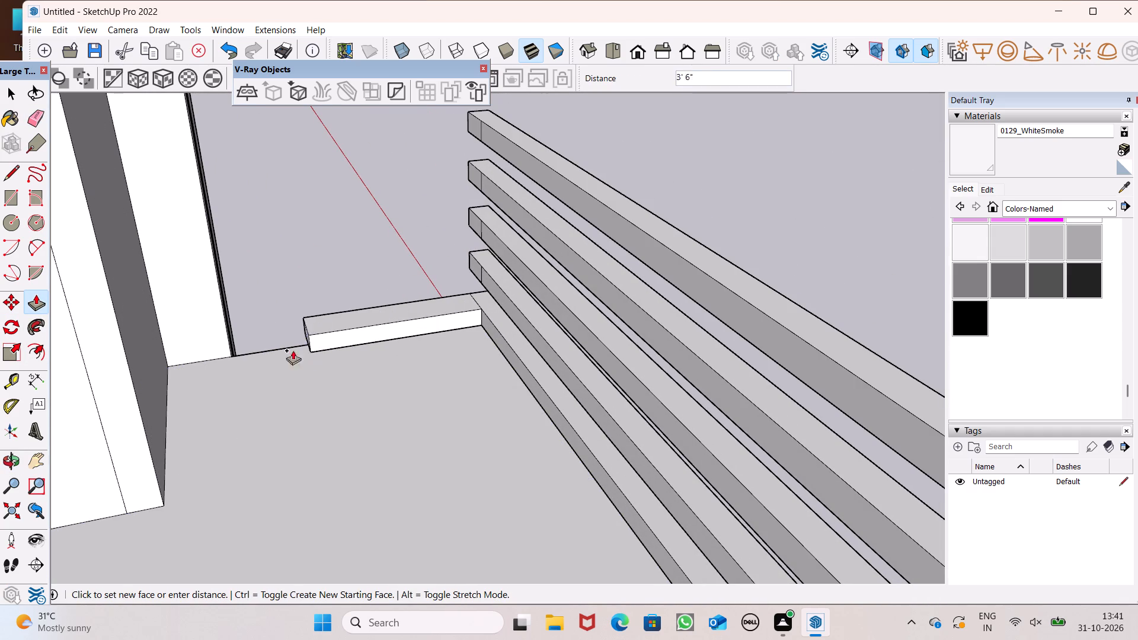
{"action": "left_click_drag", "start_coordinate": [293, 350], "coordinate": [158, 337]}
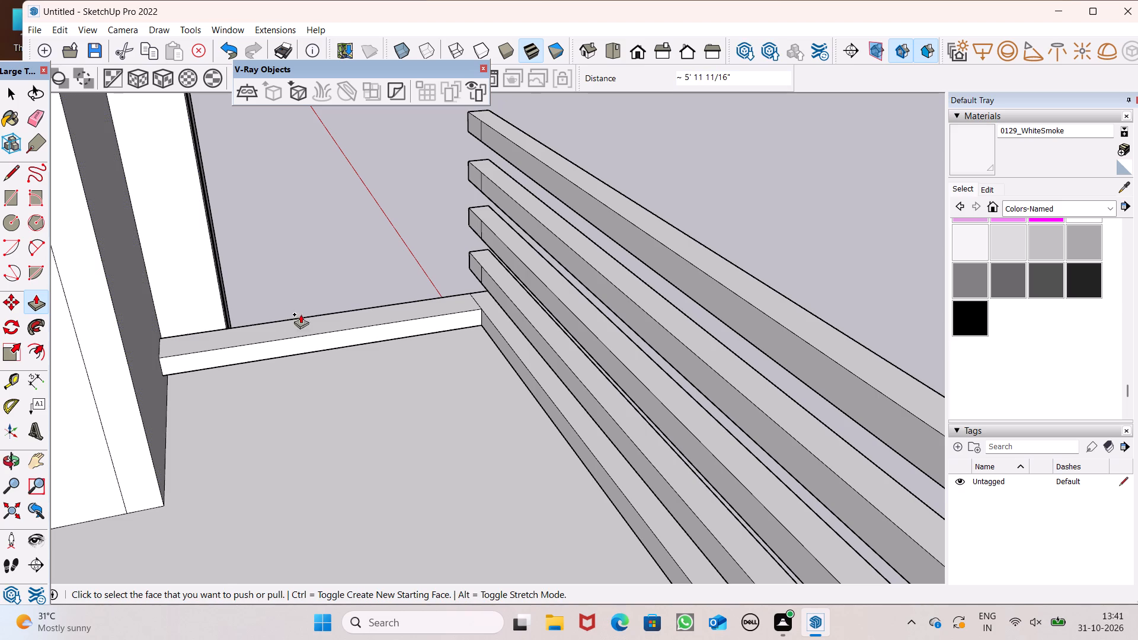
Push/Pull the matching end faces of the other four bars about 5' 11 11/16" to the tower wall, completing the railing's return side.
{"action": "left_click_drag", "start_coordinate": [474, 270], "coordinate": [386, 305]}
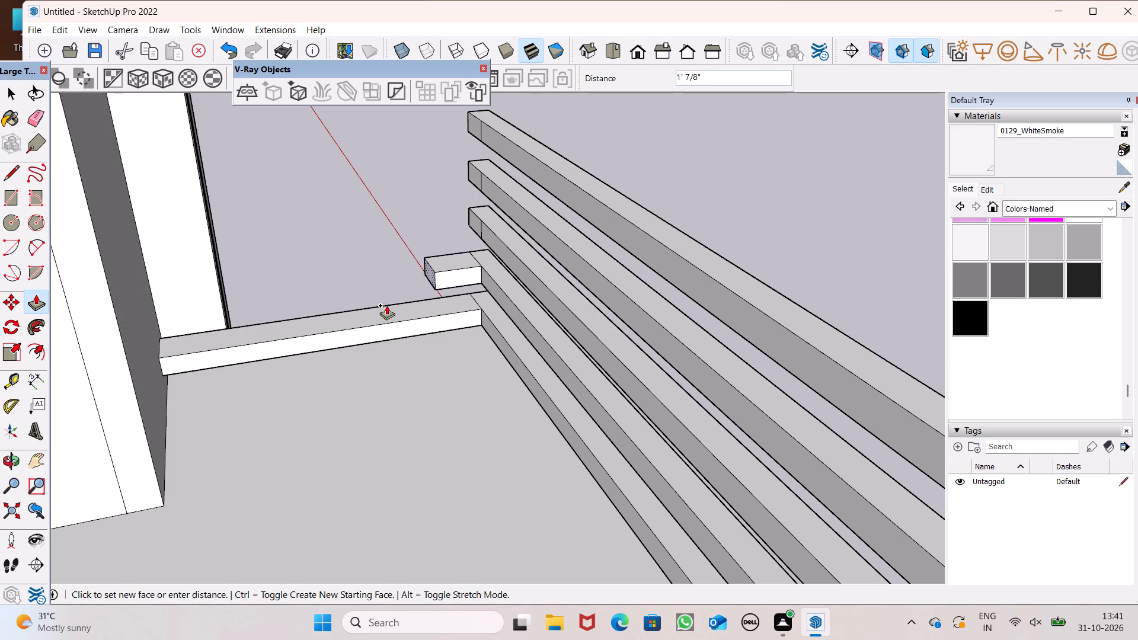
{"action": "left_click_drag", "start_coordinate": [386, 305], "coordinate": [135, 354]}
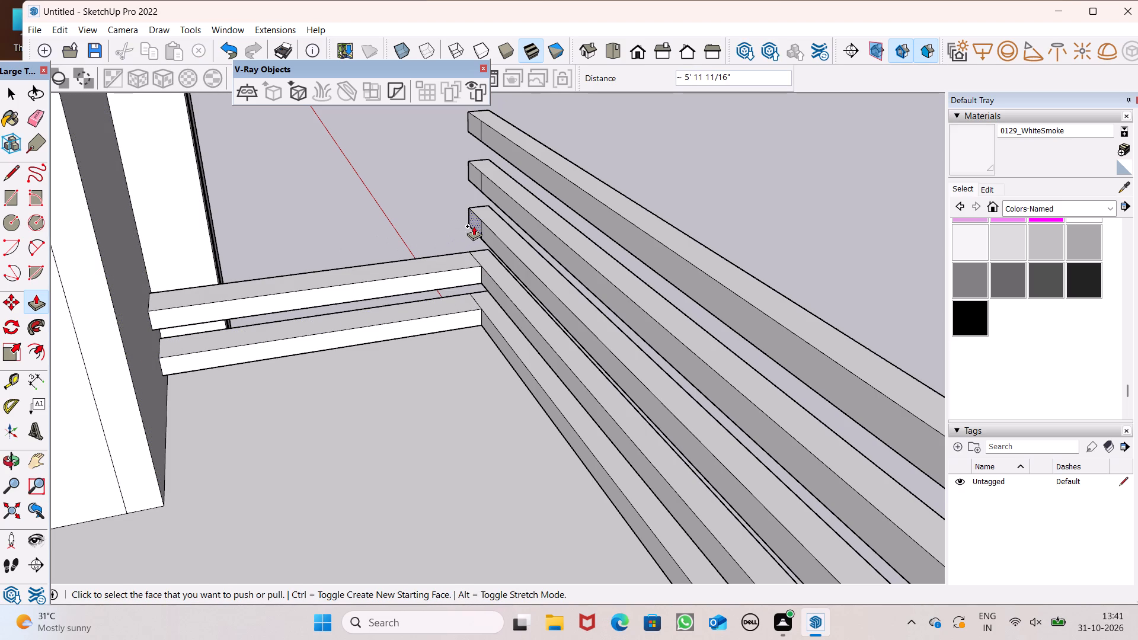
{"action": "left_click_drag", "start_coordinate": [474, 225], "coordinate": [170, 294]}
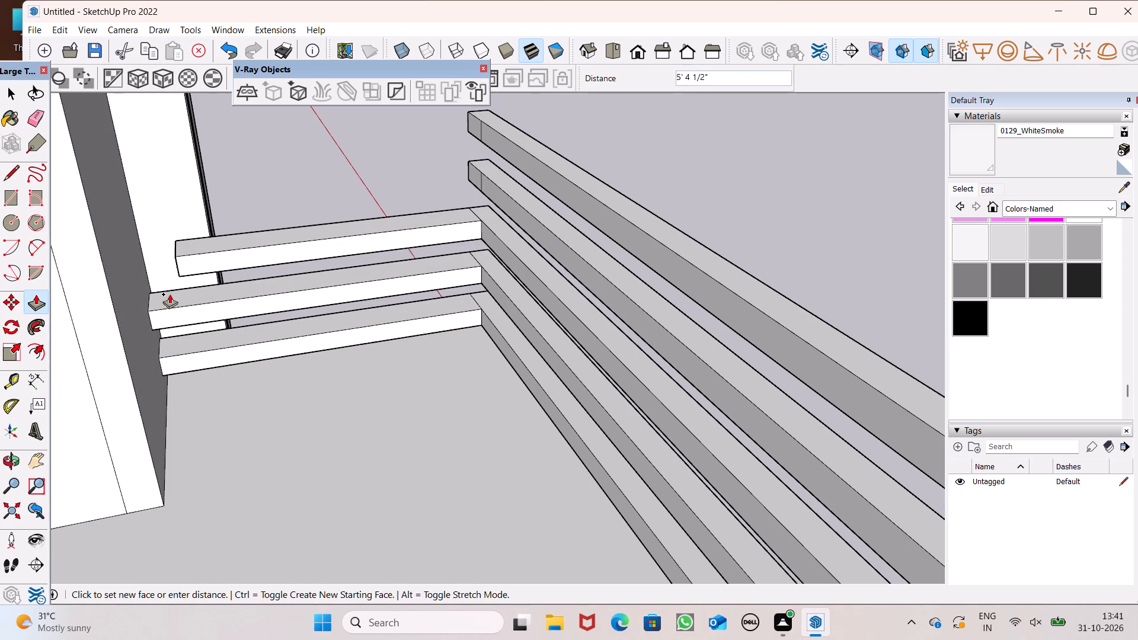
{"action": "left_click_drag", "start_coordinate": [170, 294], "coordinate": [151, 293]}
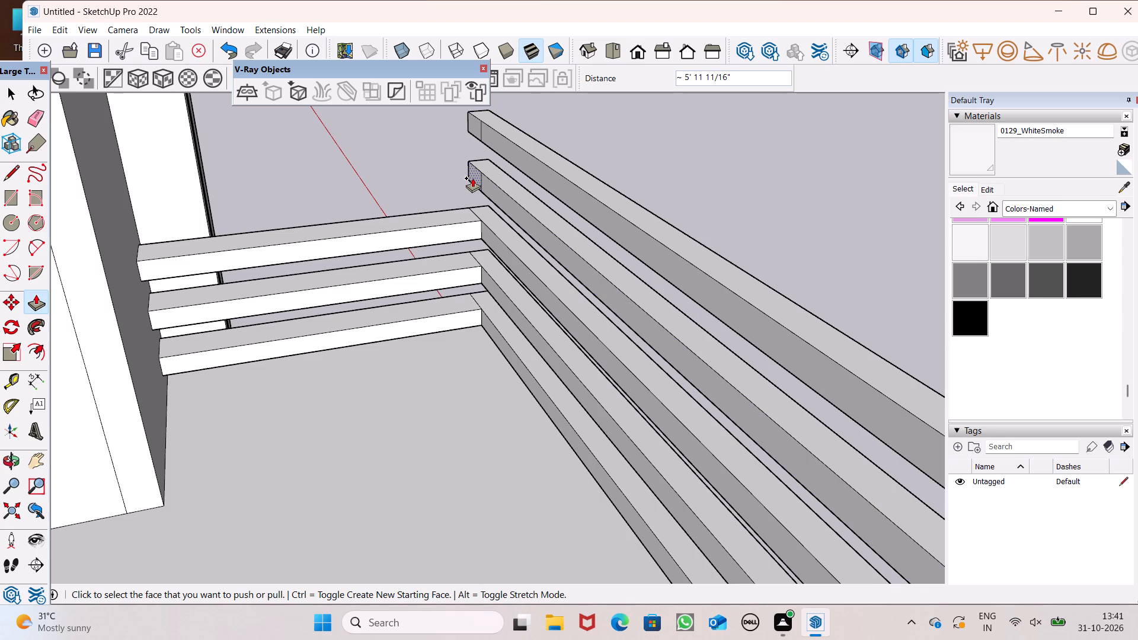
{"action": "left_click_drag", "start_coordinate": [472, 178], "coordinate": [156, 268]}
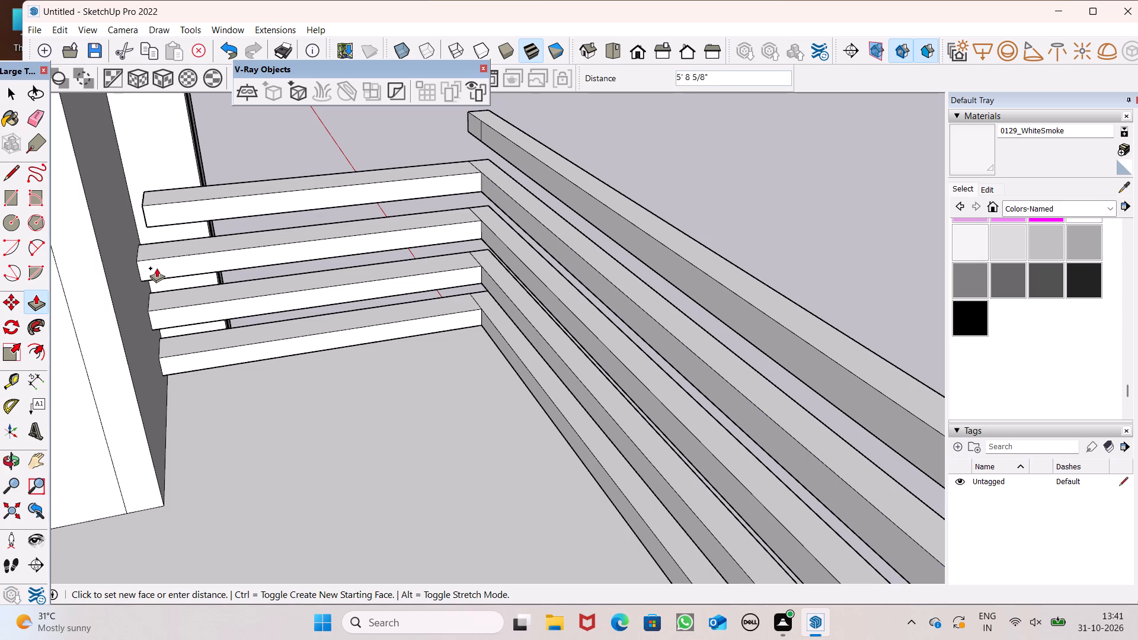
{"action": "left_click_drag", "start_coordinate": [156, 268], "coordinate": [140, 273]}
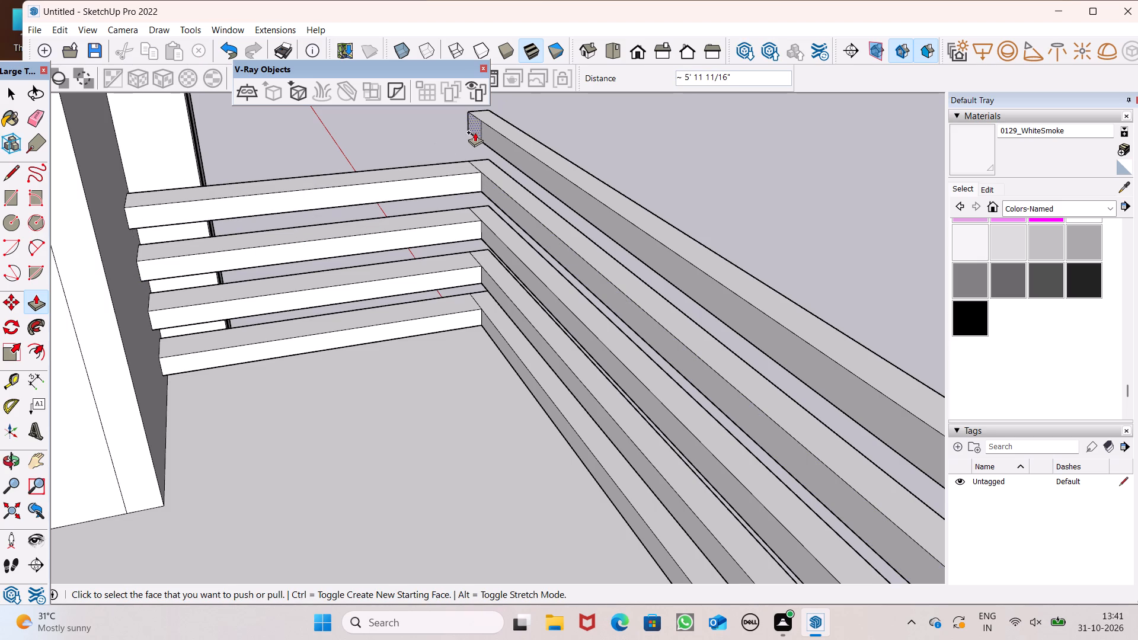
{"action": "left_click_drag", "start_coordinate": [475, 132], "coordinate": [219, 242]}
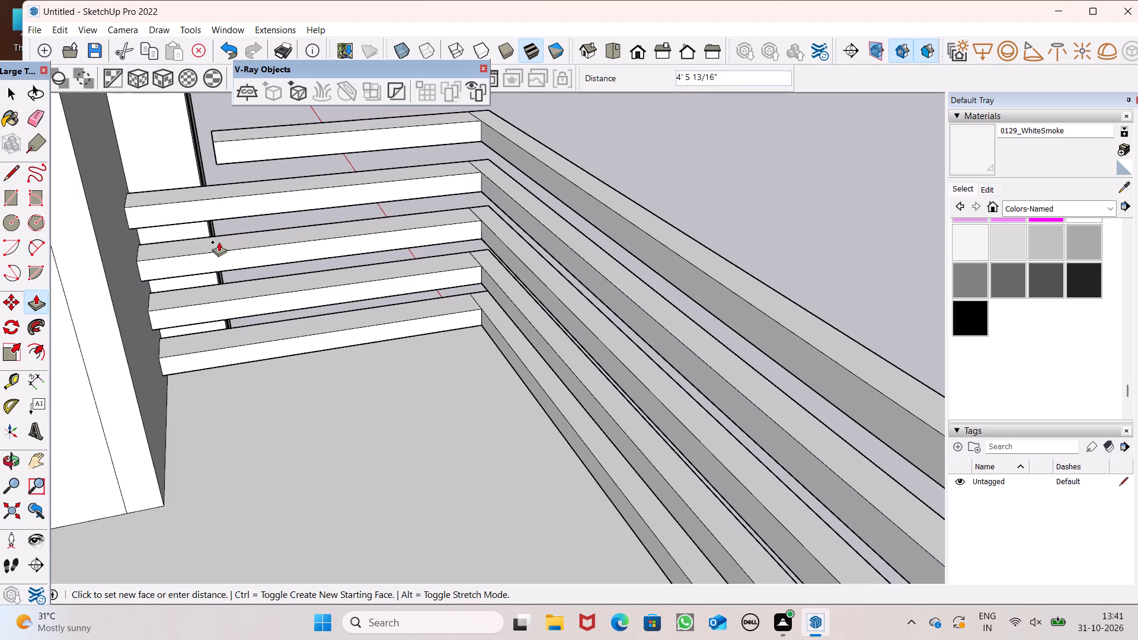
{"action": "left_click_drag", "start_coordinate": [219, 242], "coordinate": [135, 247]}
{"action": "scroll", "coordinate": [222, 218], "scroll_direction": "down", "scroll_amount": 3}
{"action": "middle_click_drag", "start_coordinate": [360, 243], "coordinate": [509, 145]}
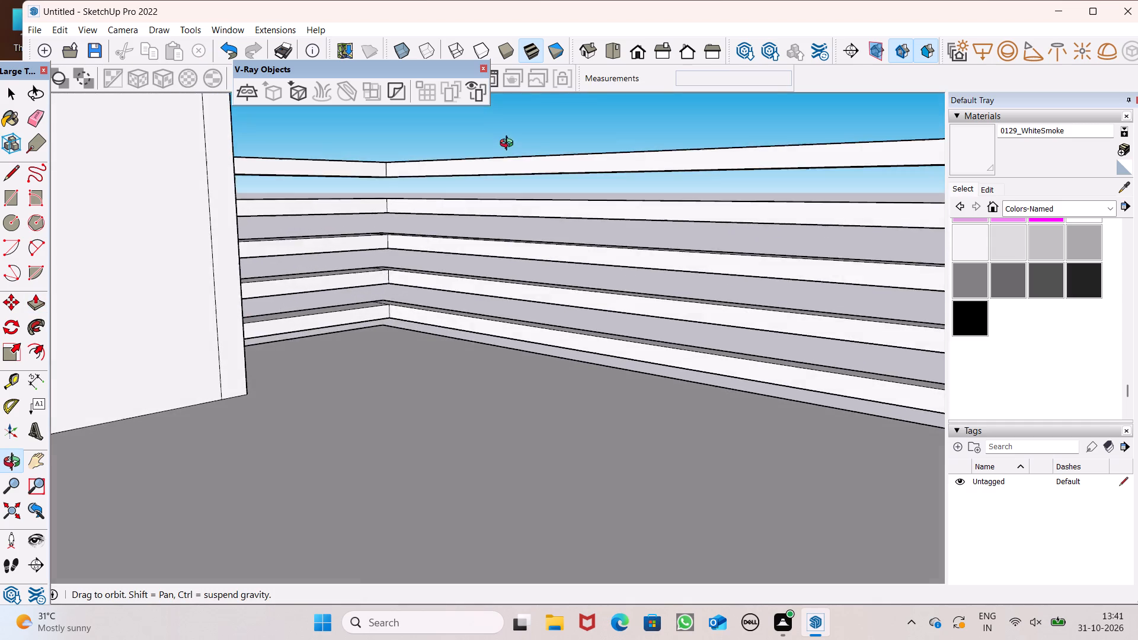
{"action": "middle_click_drag", "start_coordinate": [509, 145], "coordinate": [323, 305]}
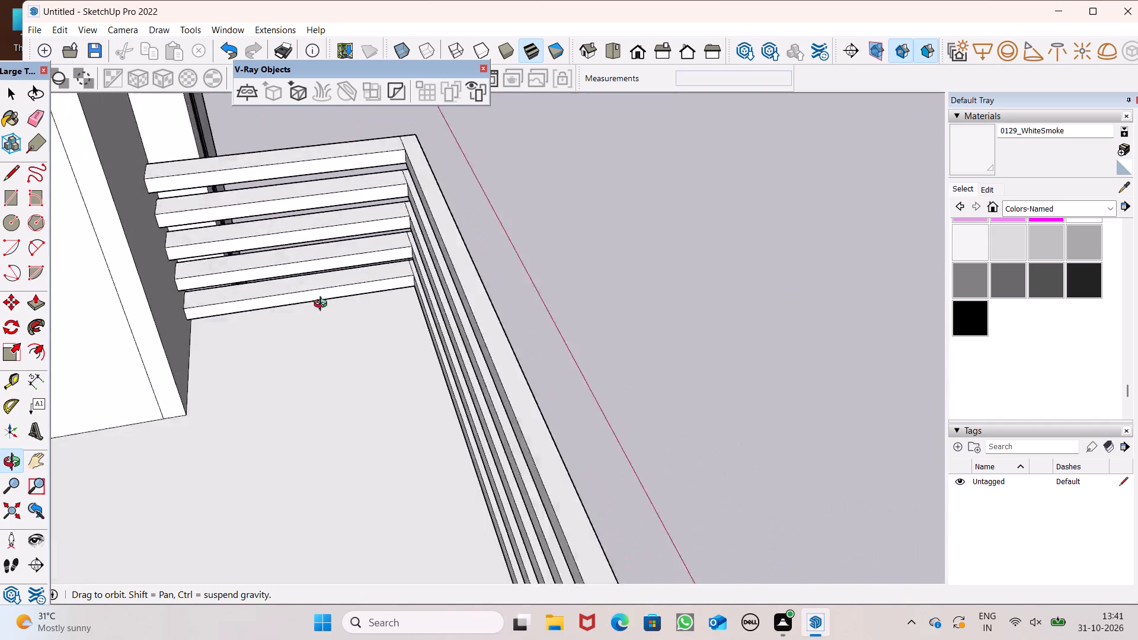
Examine the completed railing around its outer corner and where it meets the tower.
{"action": "middle_click_drag", "start_coordinate": [323, 305], "coordinate": [0, 241]}
{"action": "scroll", "coordinate": [322, 227], "scroll_direction": "down", "scroll_amount": 2}
{"action": "middle_click_drag", "start_coordinate": [485, 247], "coordinate": [484, 242]}
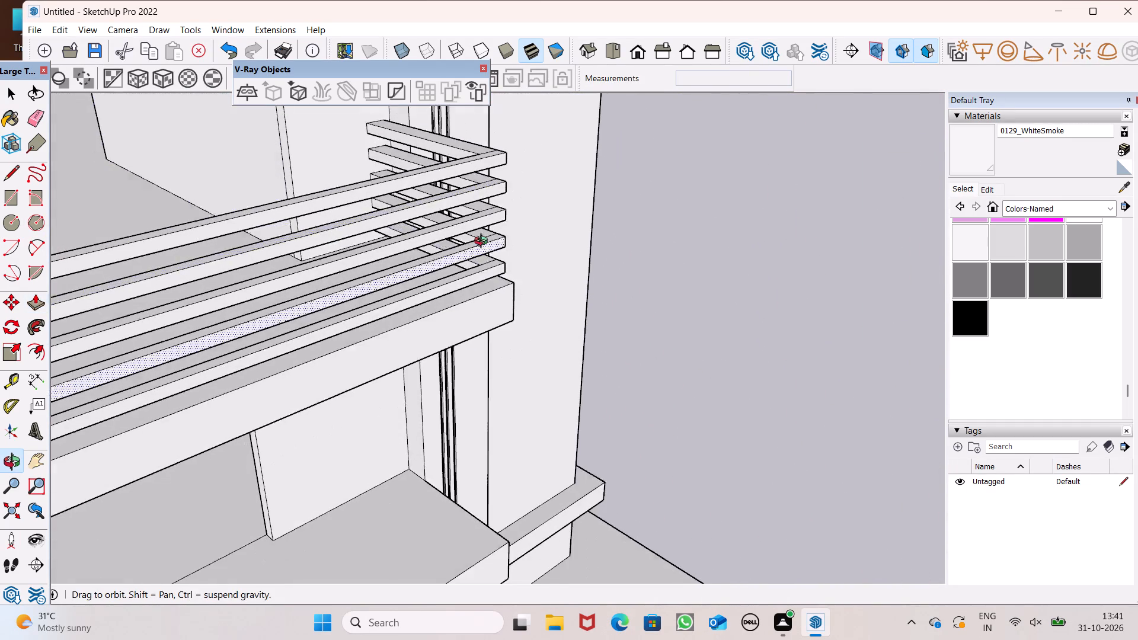
{"action": "middle_click_drag", "start_coordinate": [484, 242], "coordinate": [212, 164]}
{"action": "scroll", "coordinate": [360, 239], "scroll_direction": "down", "scroll_amount": 6}
{"action": "middle_click_drag", "start_coordinate": [409, 207], "coordinate": [475, 214]}
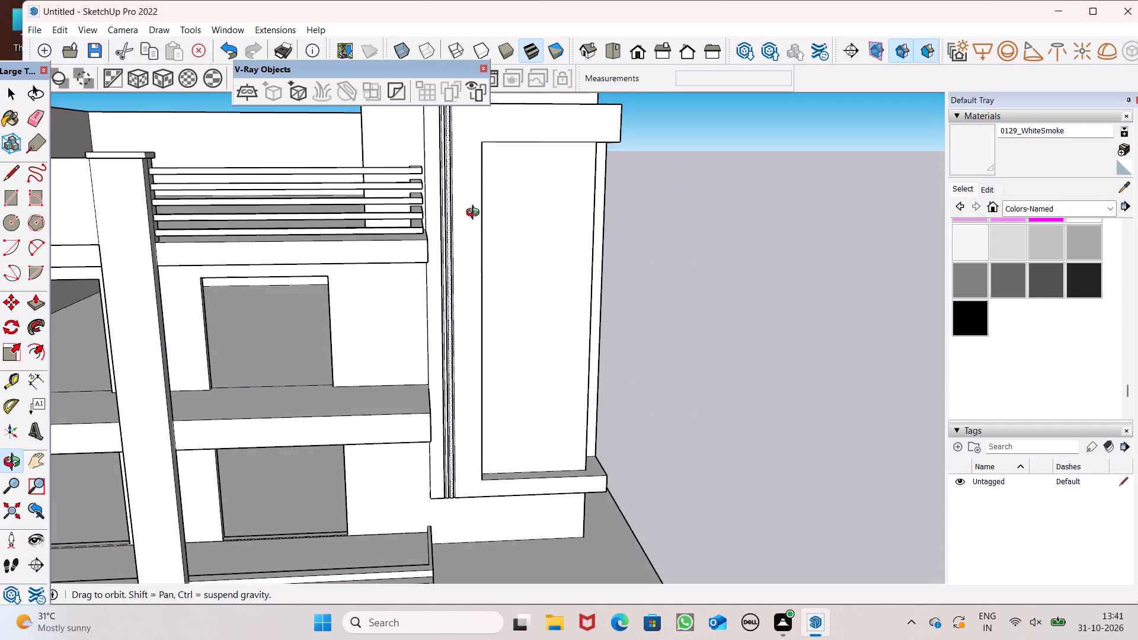
{"action": "middle_click_drag", "start_coordinate": [475, 214], "coordinate": [474, 215]}
{"action": "scroll", "coordinate": [414, 178], "scroll_direction": "up", "scroll_amount": 7}
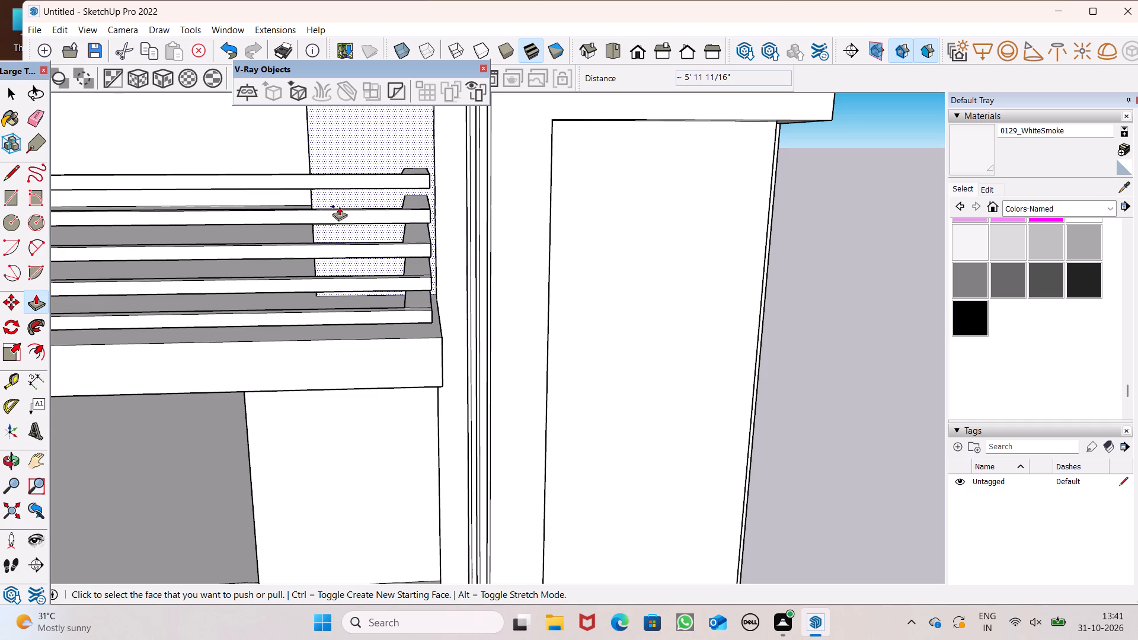
{"action": "scroll", "coordinate": [338, 219], "scroll_direction": "down", "scroll_amount": 1}
{"action": "middle_click_drag", "start_coordinate": [433, 246], "coordinate": [378, 293]}
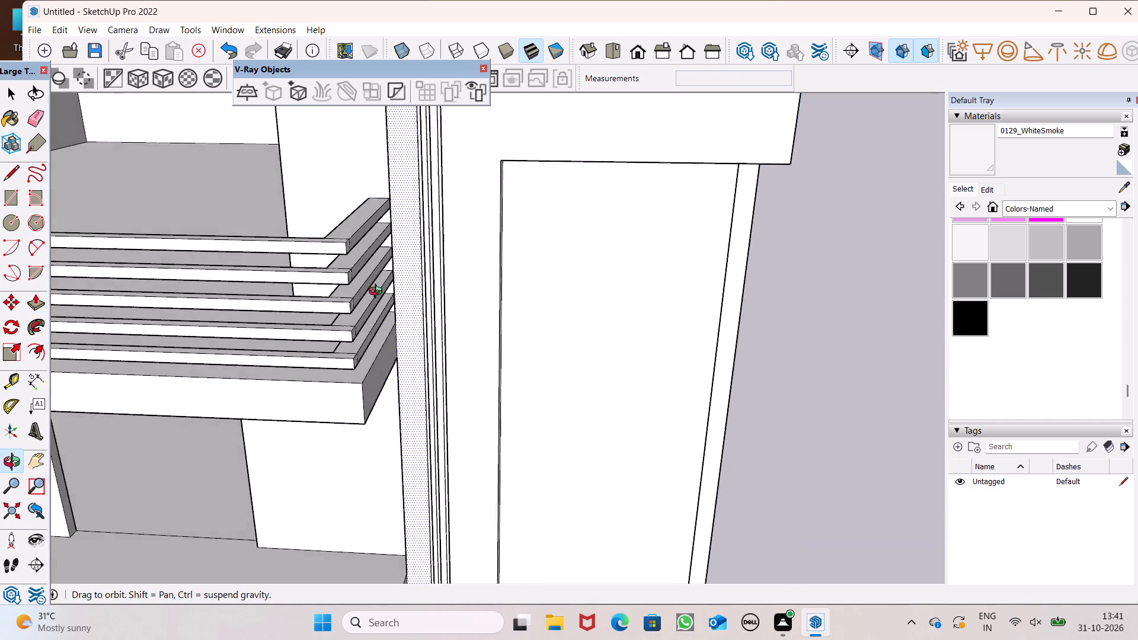
{"action": "middle_click_drag", "start_coordinate": [378, 293], "coordinate": [373, 311]}
{"action": "middle_click_drag", "start_coordinate": [358, 309], "coordinate": [453, 226]}
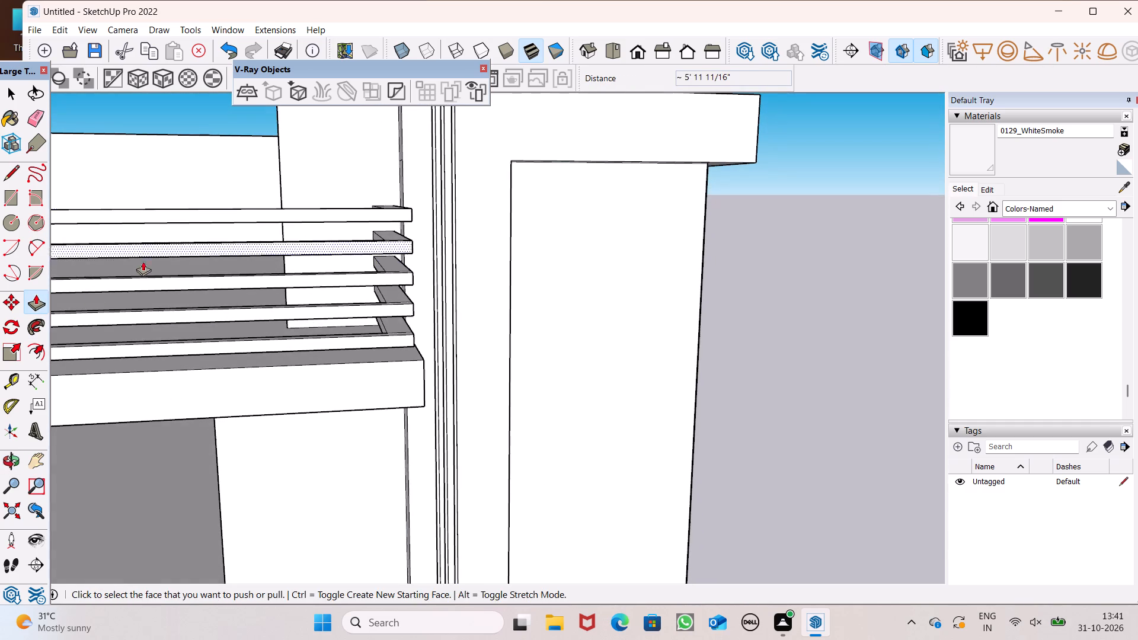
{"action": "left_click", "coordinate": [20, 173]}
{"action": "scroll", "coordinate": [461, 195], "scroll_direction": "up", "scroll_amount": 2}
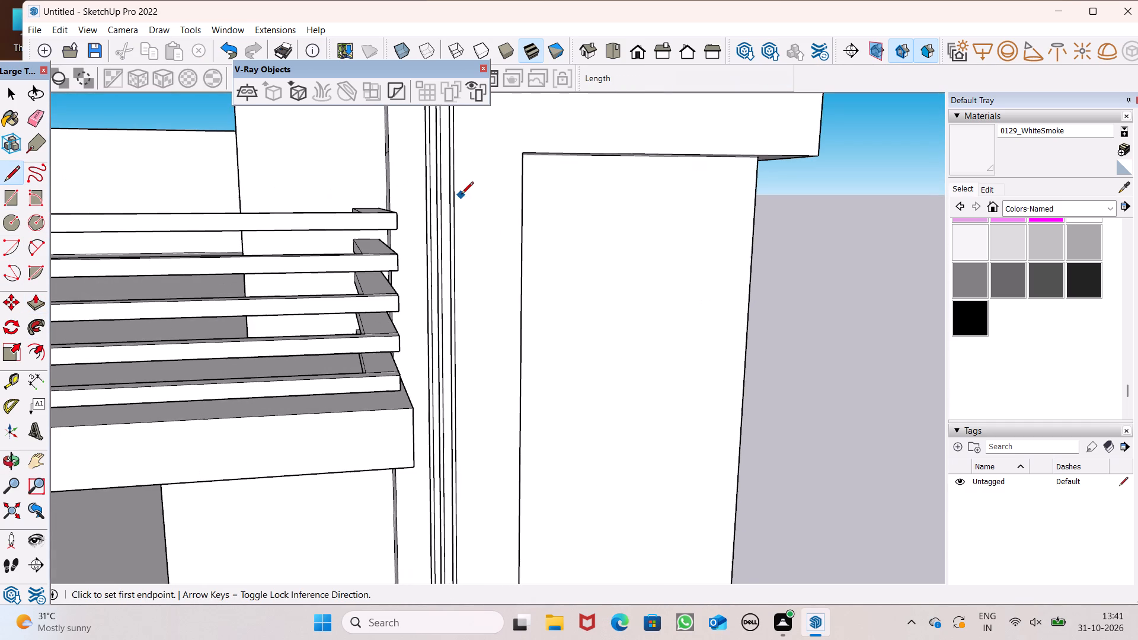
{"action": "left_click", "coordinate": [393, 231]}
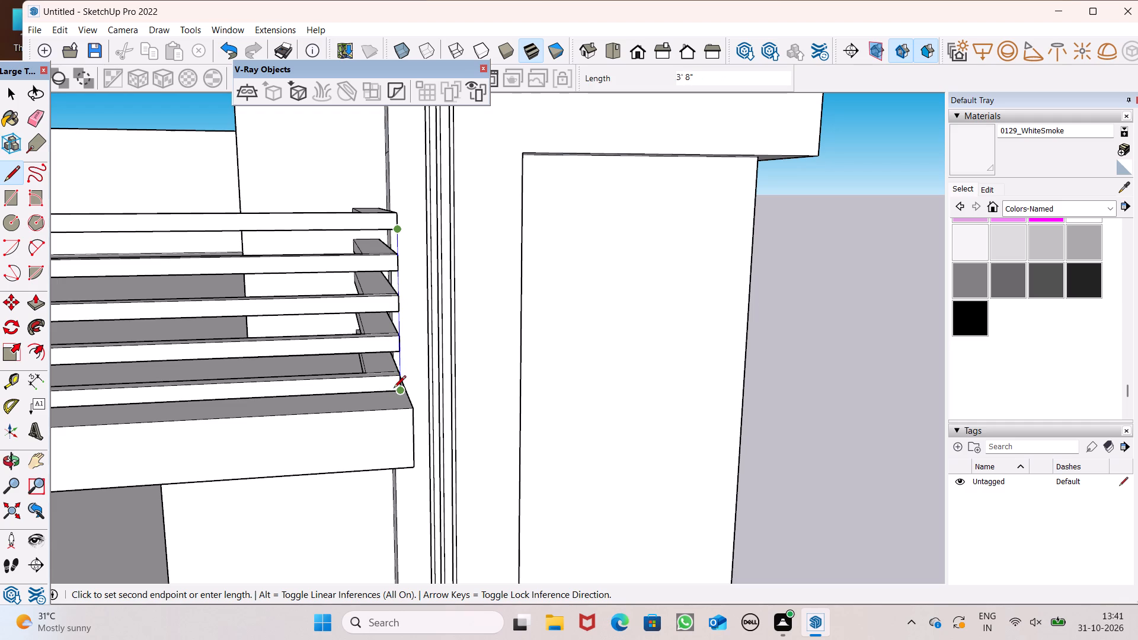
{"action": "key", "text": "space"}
Erase the leftover division lines near the outer corner on the side faces of the railing's three lower bars.
{"action": "scroll", "coordinate": [371, 279], "scroll_direction": "down", "scroll_amount": 3}
{"action": "middle_click_drag", "start_coordinate": [410, 322], "coordinate": [130, 287]}
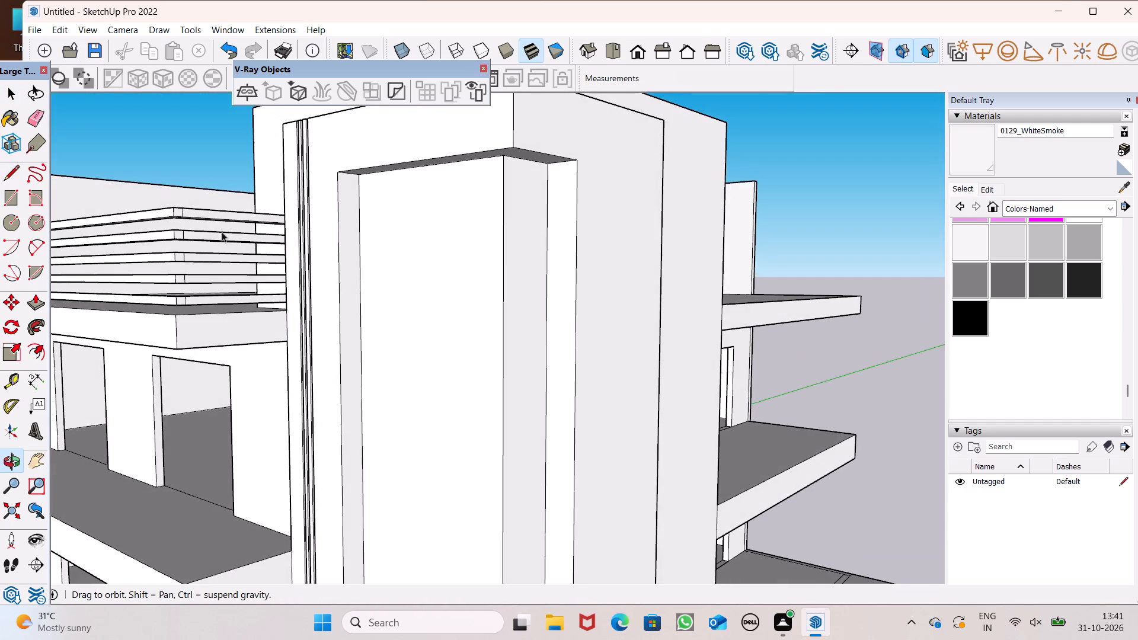
{"action": "scroll", "coordinate": [182, 197], "scroll_direction": "up", "scroll_amount": 2}
{"action": "left_click", "coordinate": [37, 116]}
{"action": "scroll", "coordinate": [306, 183], "scroll_direction": "down", "scroll_amount": 2}
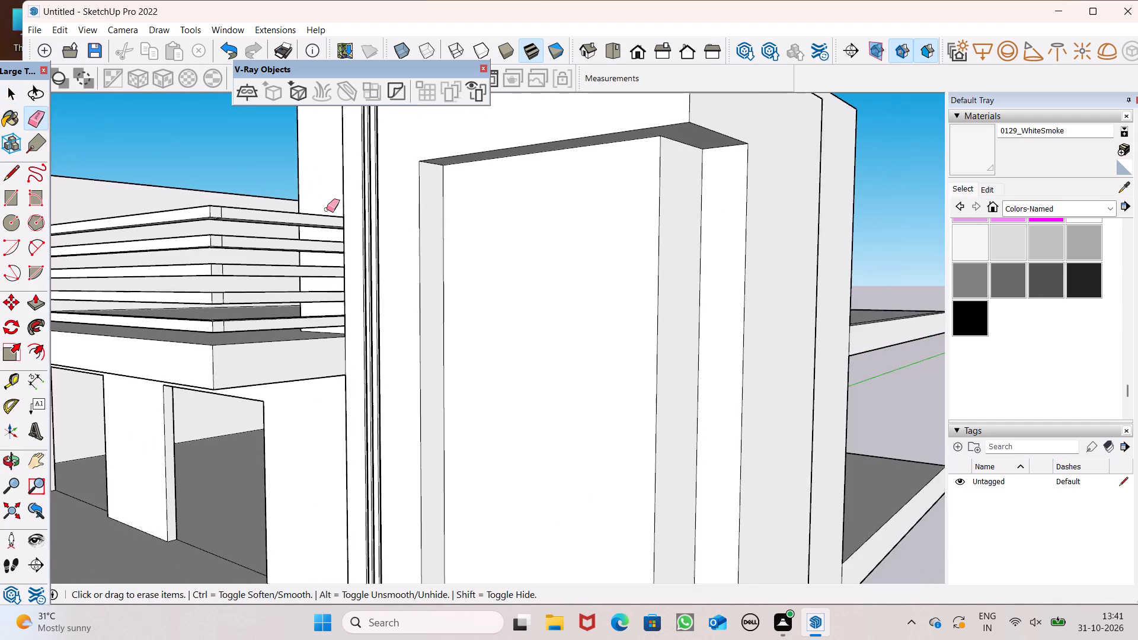
{"action": "middle_click_drag", "start_coordinate": [322, 212], "coordinate": [277, 222]}
{"action": "scroll", "coordinate": [151, 309], "scroll_direction": "up", "scroll_amount": 7}
{"action": "scroll", "coordinate": [231, 373], "scroll_direction": "up", "scroll_amount": 8}
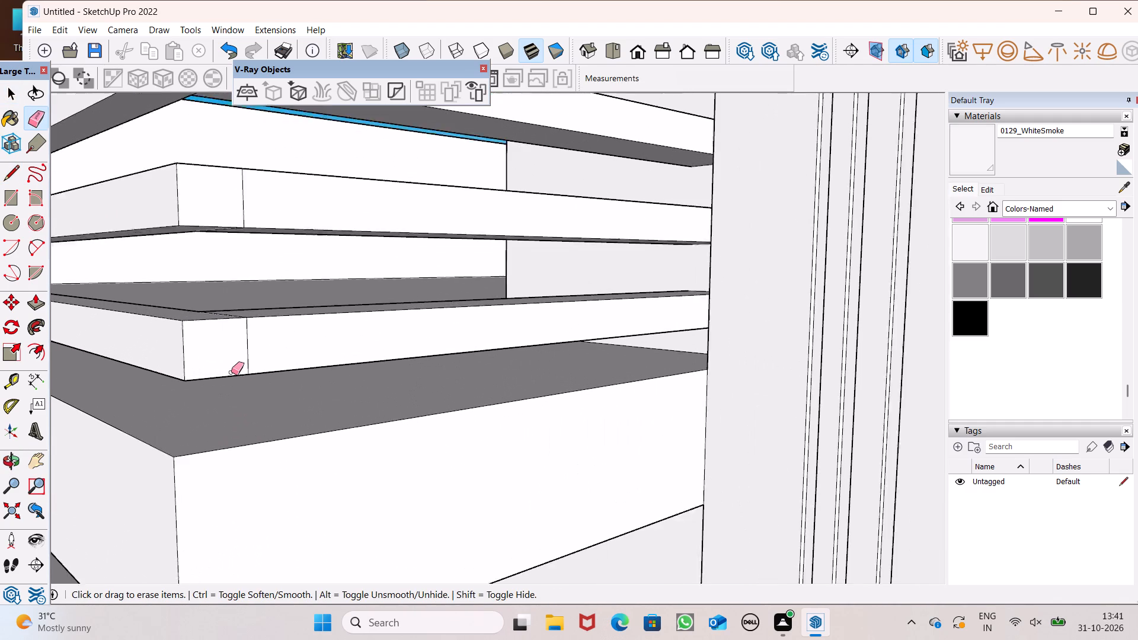
{"action": "scroll", "coordinate": [231, 372], "scroll_direction": "down", "scroll_amount": 1}
{"action": "middle_click_drag", "start_coordinate": [236, 401], "coordinate": [241, 445]}
{"action": "scroll", "coordinate": [241, 449], "scroll_direction": "up", "scroll_amount": 5}
{"action": "left_click", "coordinate": [244, 354]}
{"action": "left_click", "coordinate": [257, 395]}
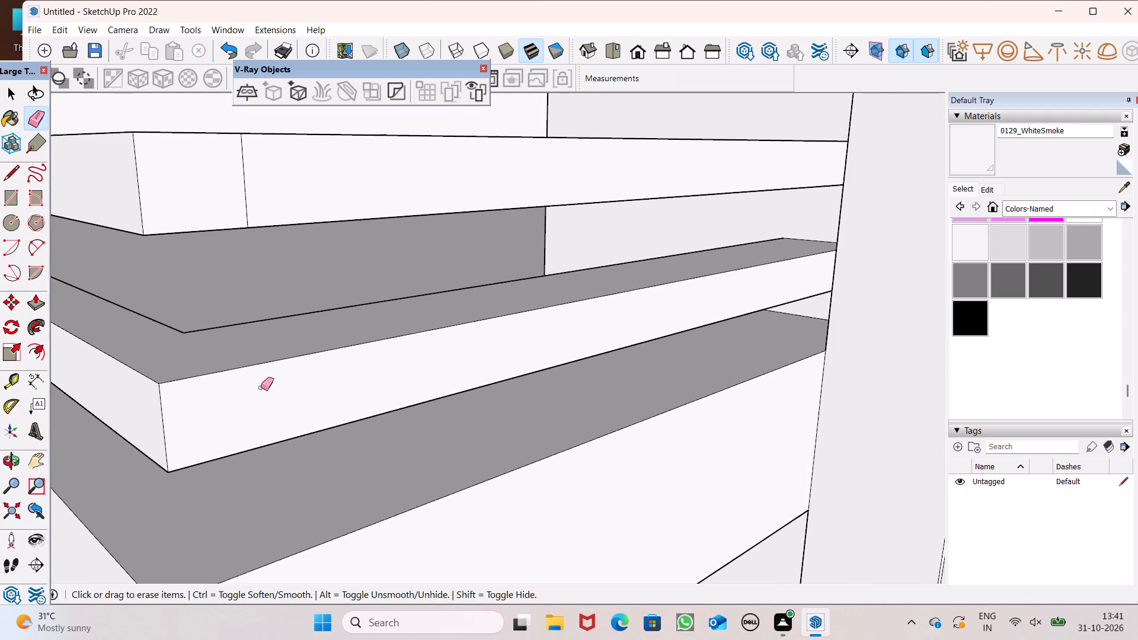
{"action": "left_click_drag", "start_coordinate": [259, 200], "coordinate": [248, 200]}
{"action": "scroll", "coordinate": [281, 270], "scroll_direction": "down", "scroll_amount": 2}
{"action": "scroll", "coordinate": [281, 275], "scroll_direction": "up", "scroll_amount": 1}
{"action": "scroll", "coordinate": [281, 277], "scroll_direction": "down", "scroll_amount": 1}
{"action": "middle_click_drag", "start_coordinate": [286, 283], "coordinate": [291, 382]}
{"action": "scroll", "coordinate": [291, 382], "scroll_direction": "up", "scroll_amount": 1}
{"action": "left_click_drag", "start_coordinate": [247, 350], "coordinate": [240, 361]}
{"action": "left_click_drag", "start_coordinate": [258, 224], "coordinate": [219, 243]}
{"action": "left_click", "coordinate": [219, 204]}
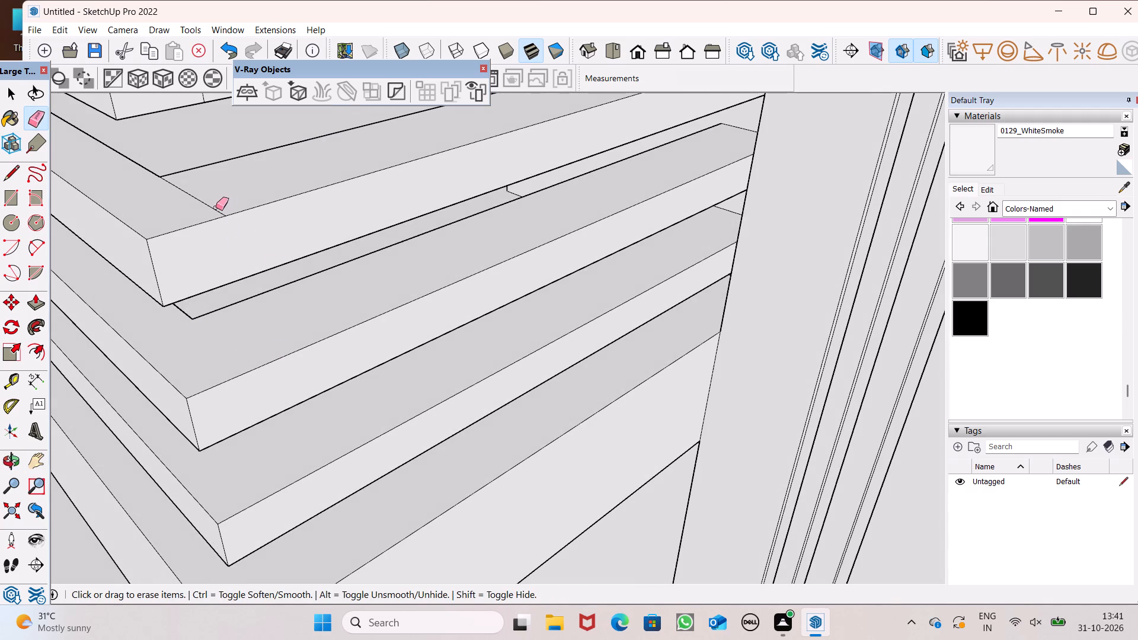
{"action": "left_click_drag", "start_coordinate": [219, 200], "coordinate": [189, 210]}
Erase the matching division lines near the outer corner of the railing's two upper bars.
{"action": "scroll", "coordinate": [250, 229], "scroll_direction": "down", "scroll_amount": 7}
{"action": "scroll", "coordinate": [241, 321], "scroll_direction": "down", "scroll_amount": 5}
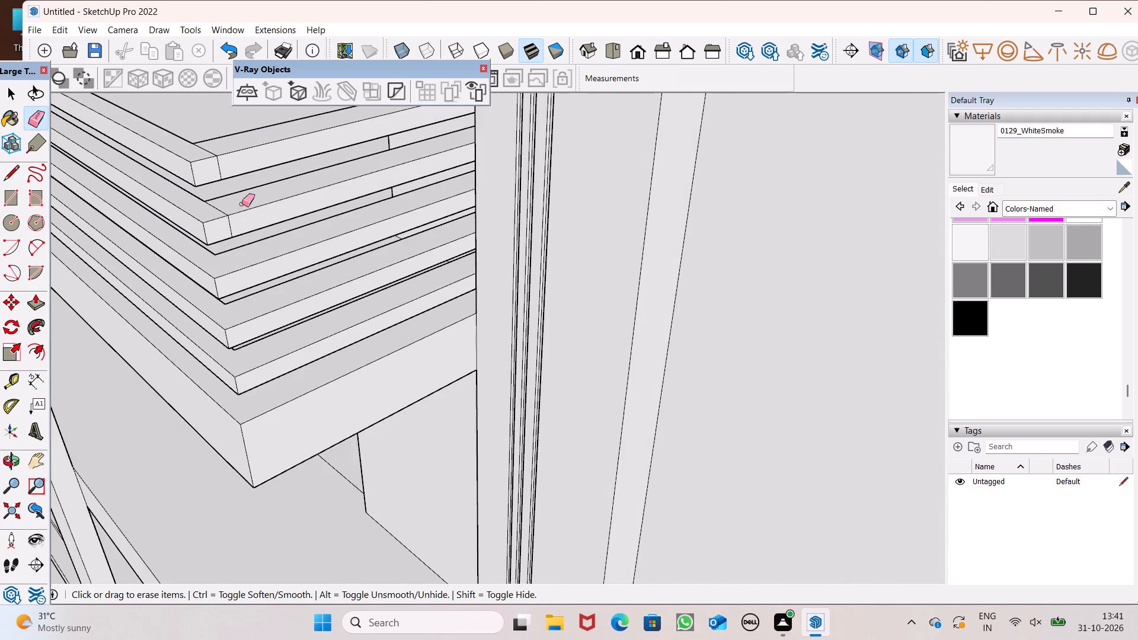
{"action": "scroll", "coordinate": [242, 203], "scroll_direction": "up", "scroll_amount": 6}
{"action": "left_click_drag", "start_coordinate": [210, 208], "coordinate": [206, 217]}
{"action": "left_click_drag", "start_coordinate": [223, 249], "coordinate": [229, 248]}
{"action": "scroll", "coordinate": [218, 293], "scroll_direction": "down", "scroll_amount": 9}
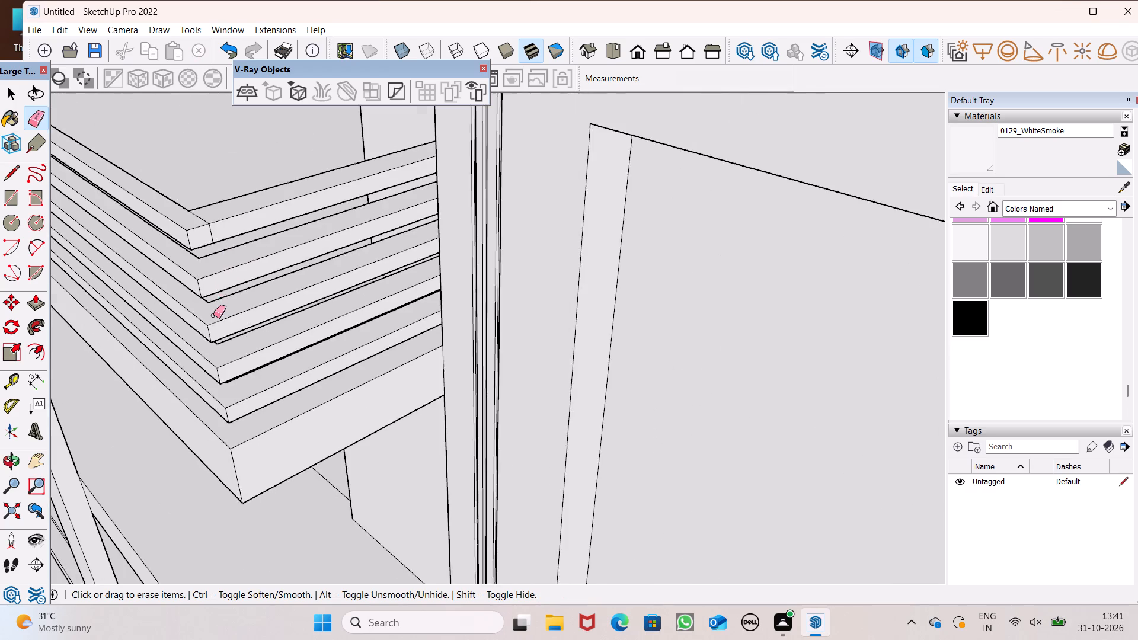
{"action": "scroll", "coordinate": [215, 213], "scroll_direction": "up", "scroll_amount": 6}
{"action": "left_click_drag", "start_coordinate": [191, 238], "coordinate": [190, 244]}
{"action": "left_click_drag", "start_coordinate": [210, 260], "coordinate": [205, 267]}
{"action": "scroll", "coordinate": [203, 240], "scroll_direction": "down", "scroll_amount": 6}
{"action": "key", "text": "space"}
Examine the cleaned-up railing, the roof and the balcony openings across the front facade.
{"action": "scroll", "coordinate": [206, 239], "scroll_direction": "down", "scroll_amount": 10}
{"action": "scroll", "coordinate": [276, 349], "scroll_direction": "down", "scroll_amount": 2}
{"action": "middle_click_drag", "start_coordinate": [264, 370], "coordinate": [395, 265]}
{"action": "scroll", "coordinate": [385, 337], "scroll_direction": "down", "scroll_amount": 2}
{"action": "middle_click_drag", "start_coordinate": [336, 364], "coordinate": [558, 349]}
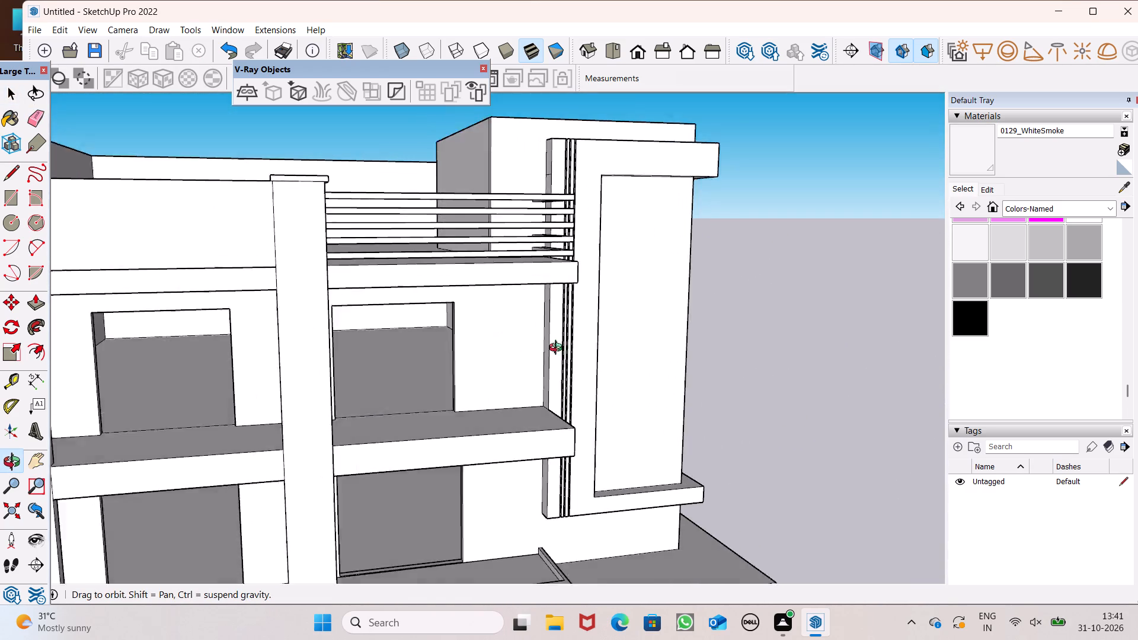
{"action": "middle_click_drag", "start_coordinate": [558, 349], "coordinate": [564, 350]}
{"action": "scroll", "coordinate": [420, 337], "scroll_direction": "down", "scroll_amount": 3}
{"action": "middle_click_drag", "start_coordinate": [443, 348], "coordinate": [369, 378]}
{"action": "scroll", "coordinate": [452, 300], "scroll_direction": "down", "scroll_amount": 2}
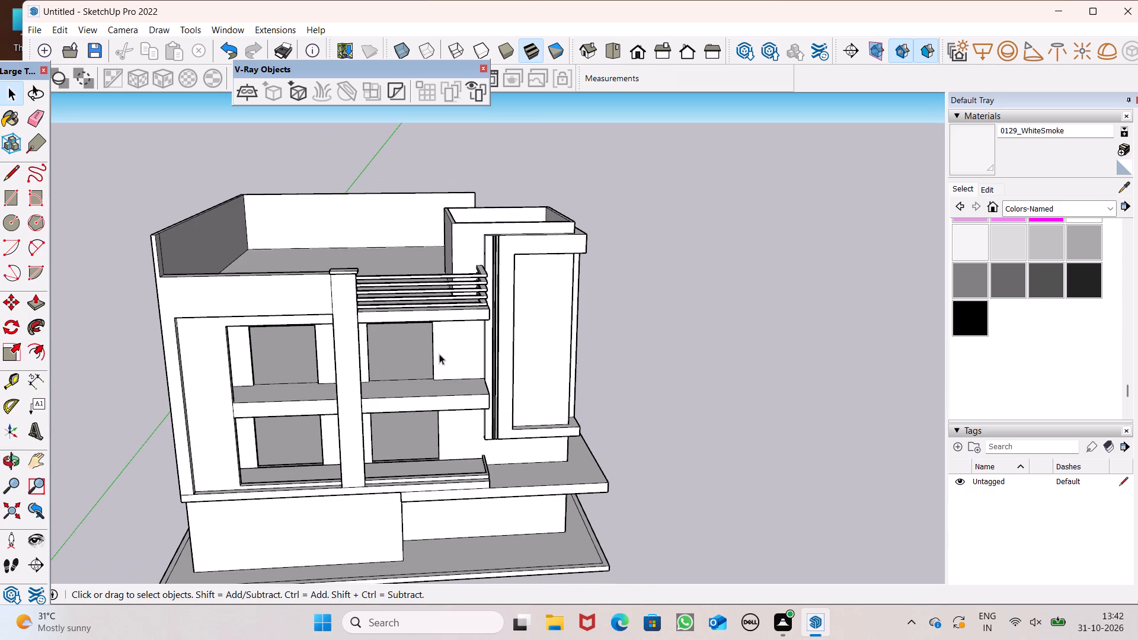
{"action": "scroll", "coordinate": [295, 420], "scroll_direction": "up", "scroll_amount": 5}
{"action": "scroll", "coordinate": [359, 383], "scroll_direction": "down", "scroll_amount": 3}
{"action": "middle_click_drag", "start_coordinate": [359, 400], "coordinate": [353, 484]}
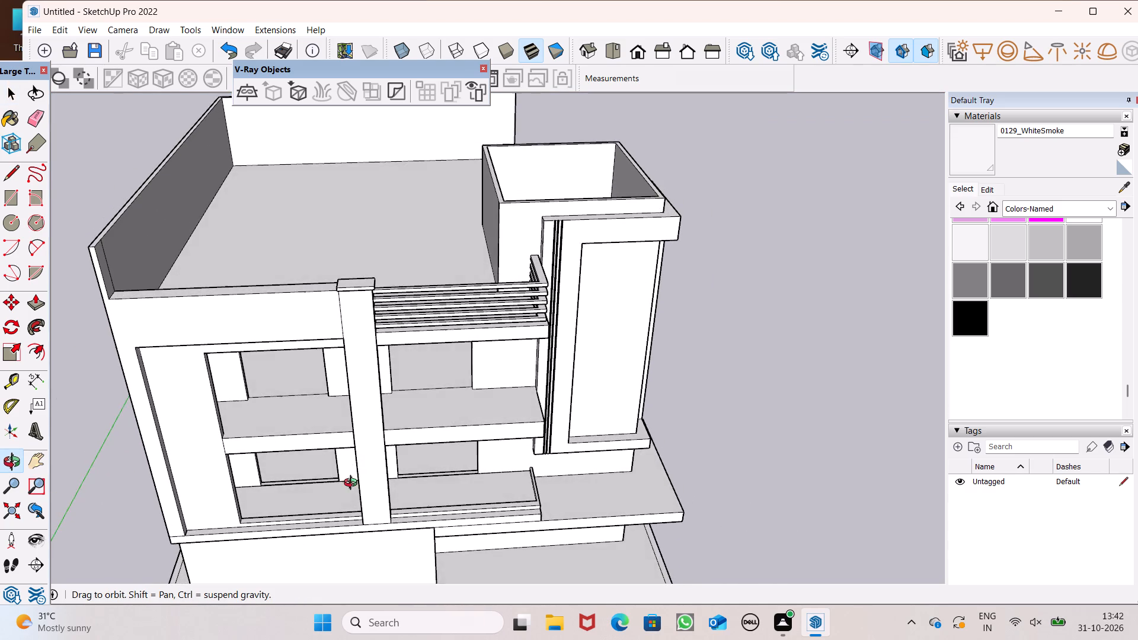
{"action": "middle_click_drag", "start_coordinate": [353, 484], "coordinate": [350, 488]}
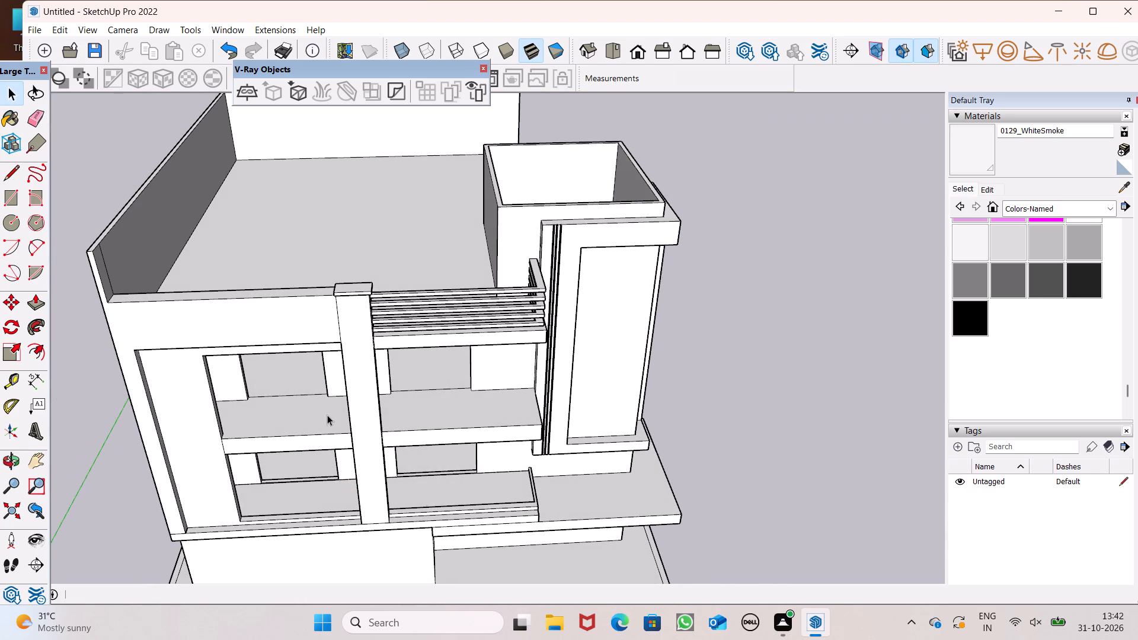
{"action": "scroll", "coordinate": [327, 415], "scroll_direction": "down", "scroll_amount": 2}
{"action": "middle_click_drag", "start_coordinate": [292, 489], "coordinate": [289, 495]}
{"action": "scroll", "coordinate": [305, 450], "scroll_direction": "up", "scroll_amount": 4}
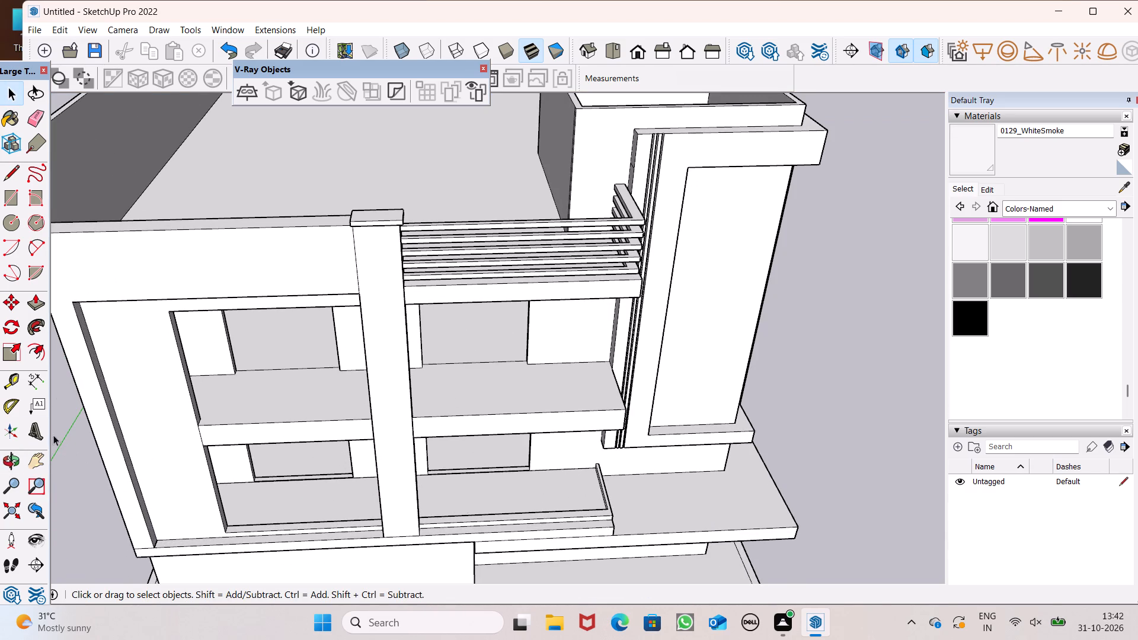
Place a guide about 5 3/16" in from the upper balcony slab's front edge and a second guide 2" further in.
{"action": "left_click", "coordinate": [13, 377]}
{"action": "scroll", "coordinate": [451, 383], "scroll_direction": "down", "scroll_amount": 3}
{"action": "middle_click_drag", "start_coordinate": [461, 396], "coordinate": [462, 469]}
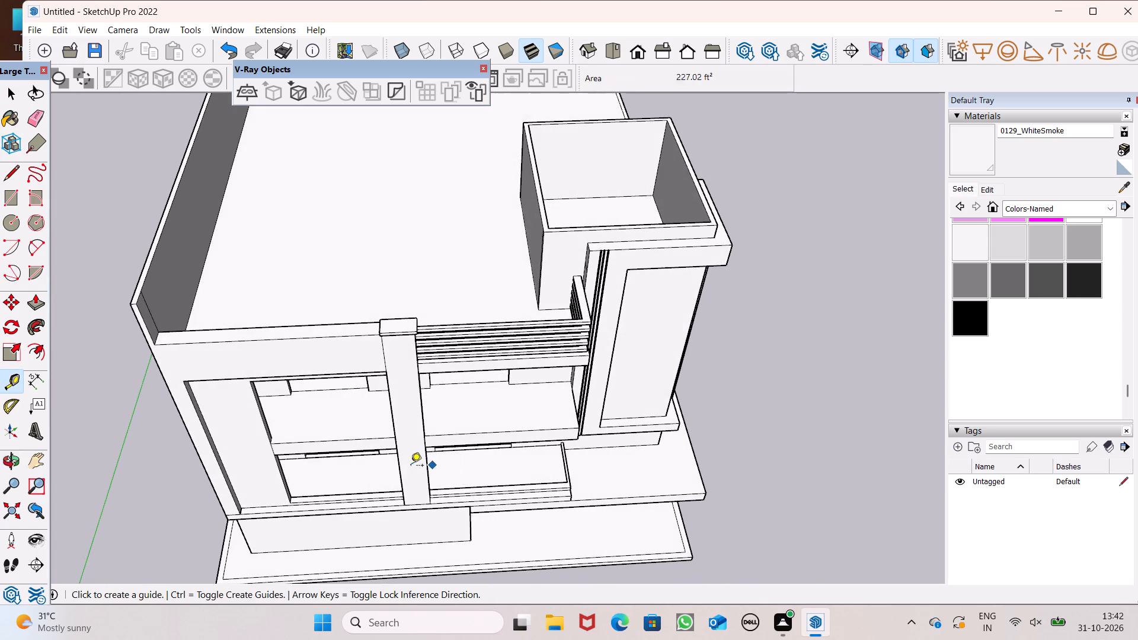
{"action": "scroll", "coordinate": [363, 469], "scroll_direction": "up", "scroll_amount": 6}
{"action": "scroll", "coordinate": [436, 386], "scroll_direction": "down", "scroll_amount": 1}
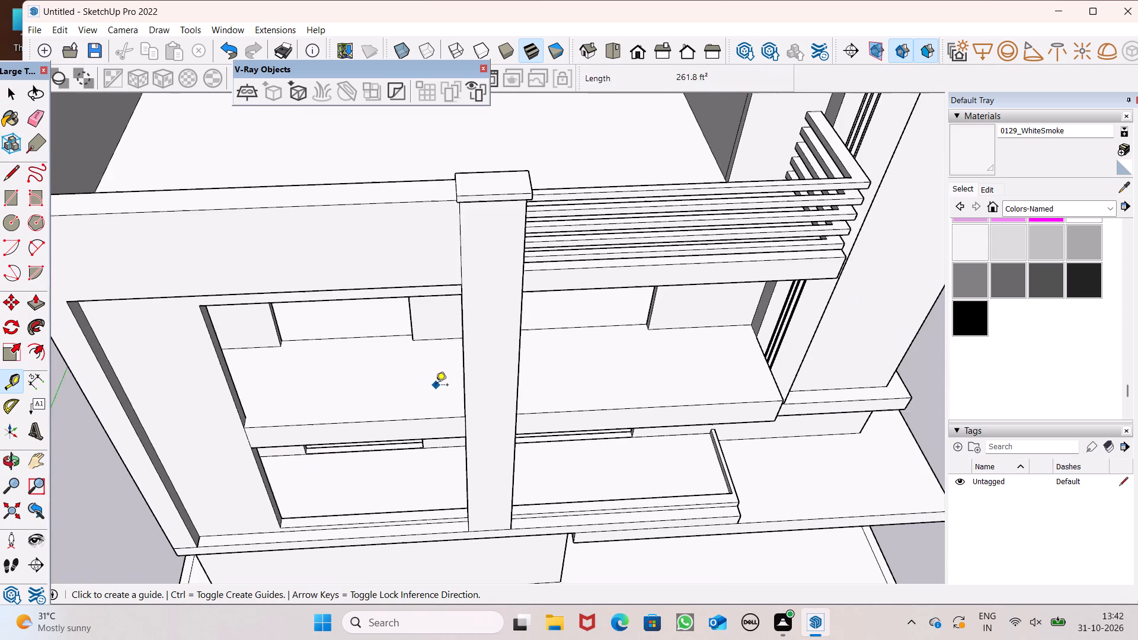
{"action": "scroll", "coordinate": [436, 386], "scroll_direction": "down", "scroll_amount": 1}
{"action": "middle_click_drag", "start_coordinate": [455, 407], "coordinate": [447, 468]}
{"action": "scroll", "coordinate": [375, 464], "scroll_direction": "up", "scroll_amount": 6}
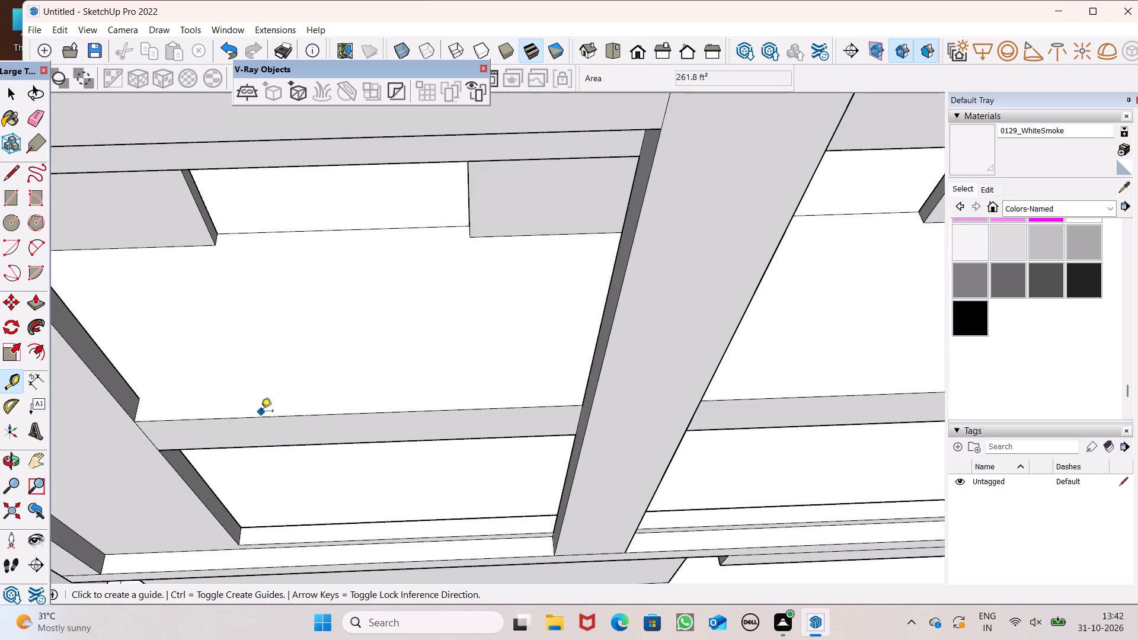
{"action": "middle_click_drag", "start_coordinate": [476, 430], "coordinate": [830, 269]}
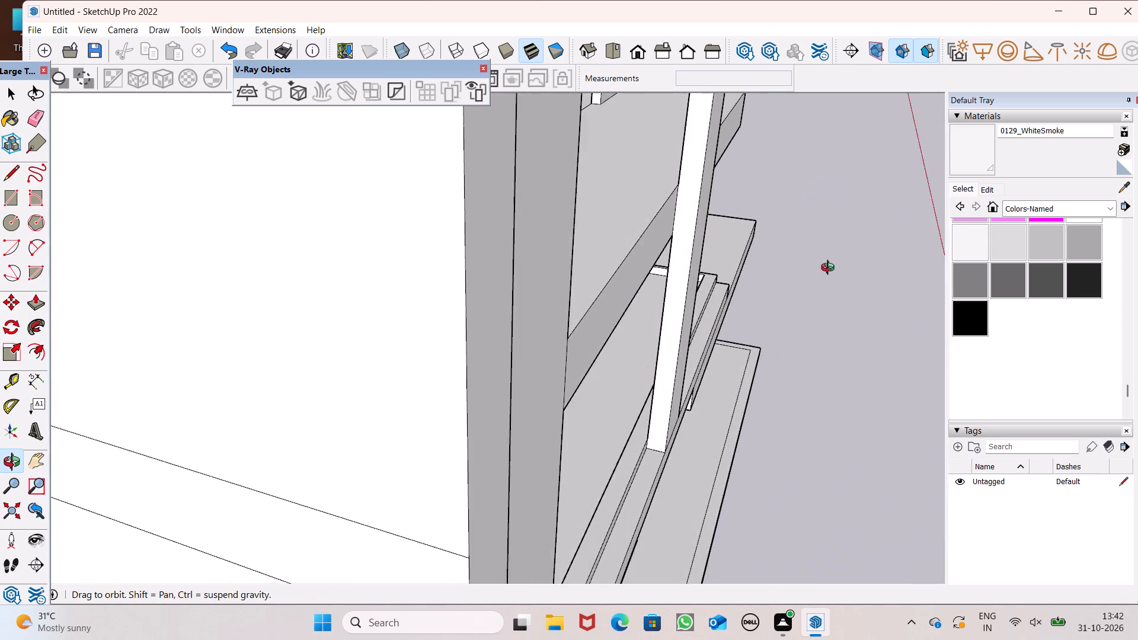
{"action": "middle_click_drag", "start_coordinate": [830, 269], "coordinate": [489, 411]}
{"action": "scroll", "coordinate": [389, 394], "scroll_direction": "up", "scroll_amount": 2}
{"action": "scroll", "coordinate": [421, 365], "scroll_direction": "down", "scroll_amount": 4}
{"action": "middle_click_drag", "start_coordinate": [421, 364], "coordinate": [408, 397]}
{"action": "scroll", "coordinate": [527, 345], "scroll_direction": "down", "scroll_amount": 4}
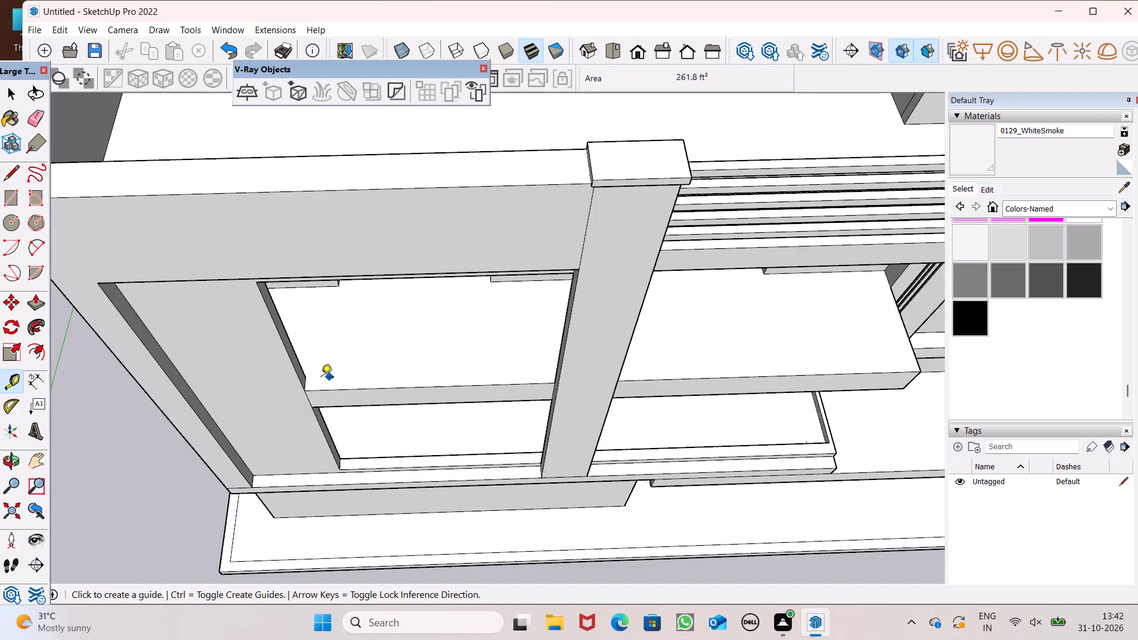
{"action": "scroll", "coordinate": [305, 383], "scroll_direction": "up", "scroll_amount": 7}
{"action": "middle_click_drag", "start_coordinate": [358, 396], "coordinate": [355, 417]}
{"action": "scroll", "coordinate": [347, 414], "scroll_direction": "up", "scroll_amount": 5}
{"action": "left_click", "coordinate": [346, 414]}
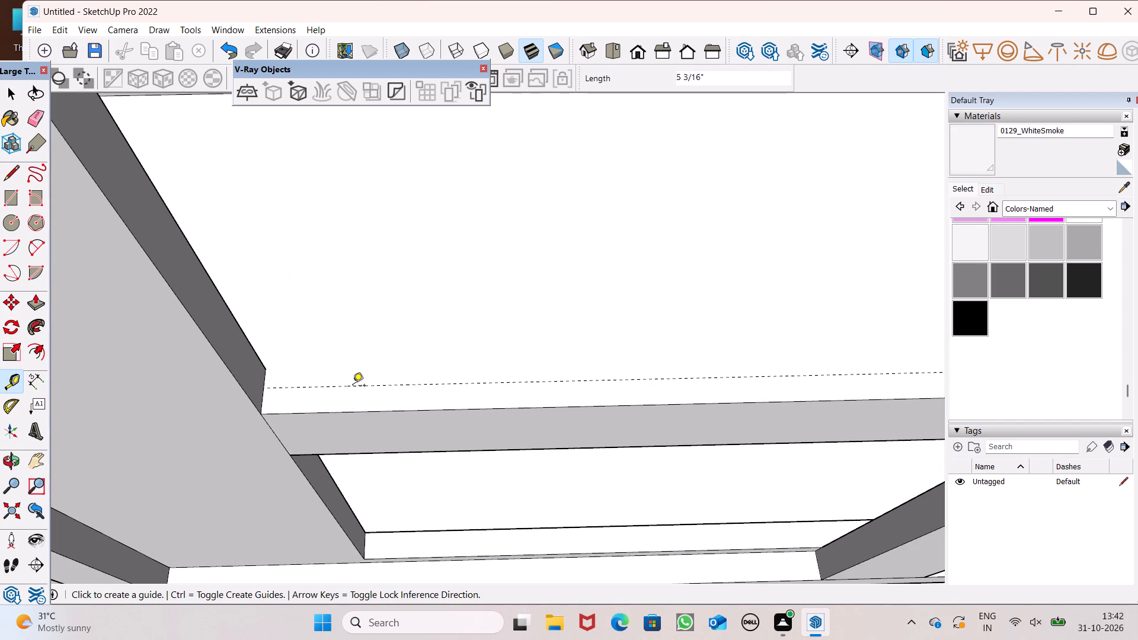
{"action": "left_click", "coordinate": [351, 389]}
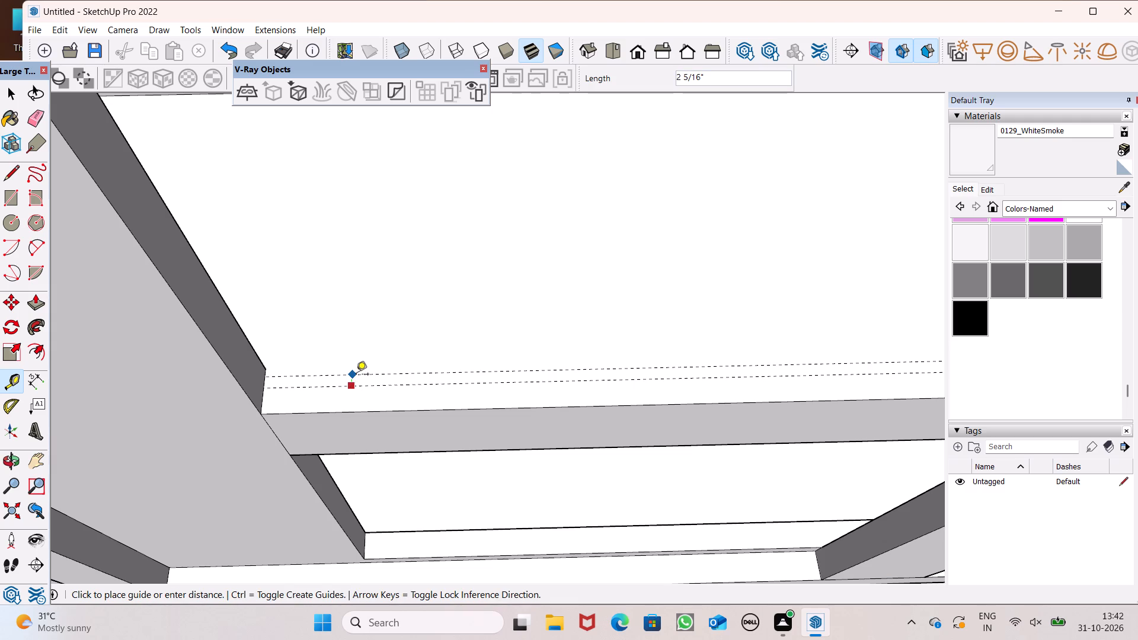
{"action": "type", "text": "2\""}
{"action": "key", "text": "Return"}
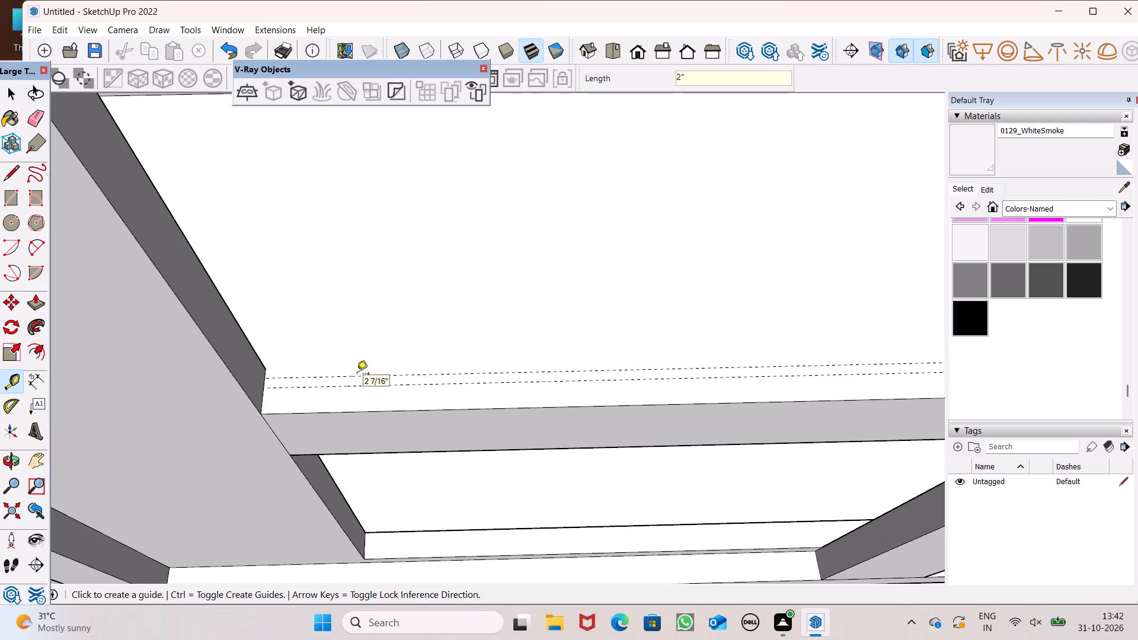
Place a guide about 4 7/8" in from the front edge of the lower balcony's curb and a second guide 2" further in.
{"action": "scroll", "coordinate": [241, 344], "scroll_direction": "down", "scroll_amount": 12}
{"action": "scroll", "coordinate": [325, 463], "scroll_direction": "up", "scroll_amount": 6}
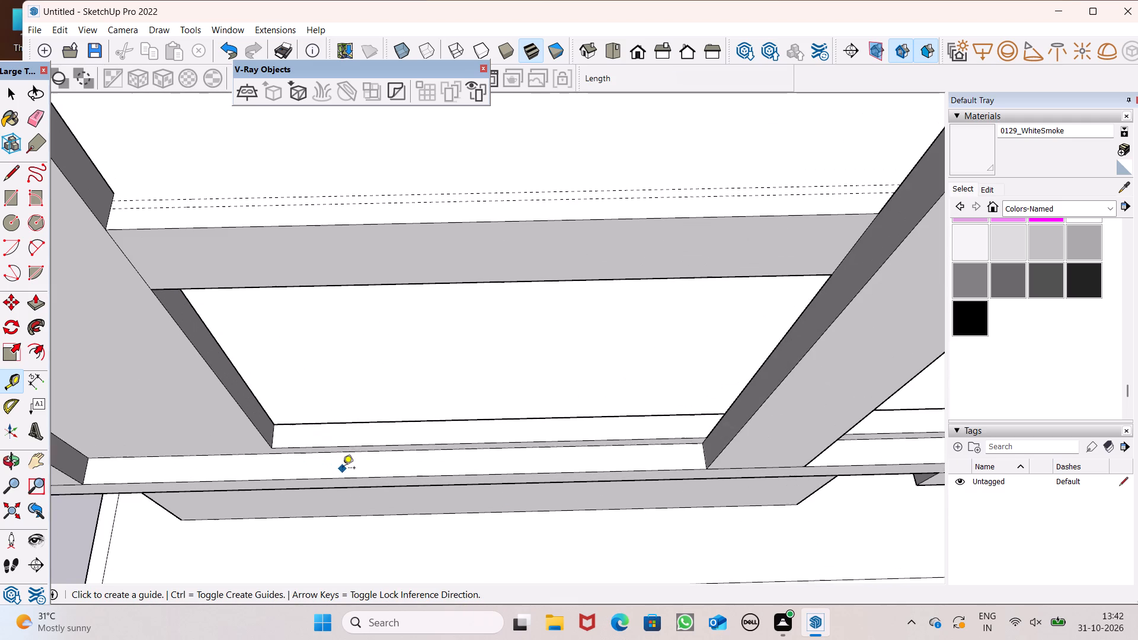
{"action": "scroll", "coordinate": [337, 446], "scroll_direction": "up", "scroll_amount": 6}
{"action": "scroll", "coordinate": [329, 439], "scroll_direction": "down", "scroll_amount": 4}
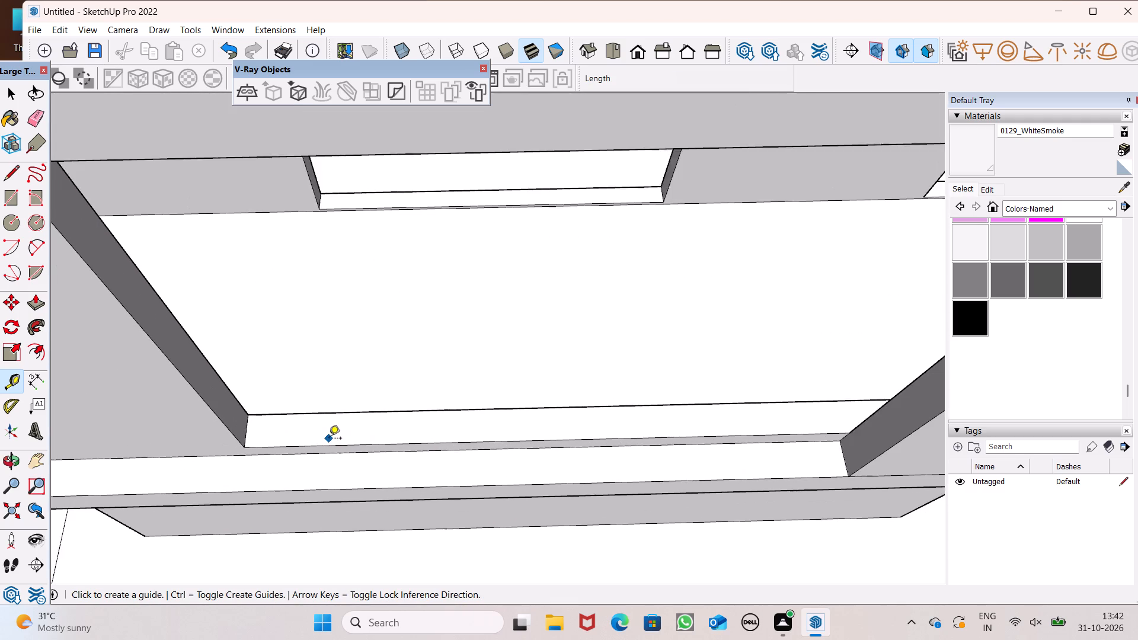
{"action": "left_click", "coordinate": [324, 442]}
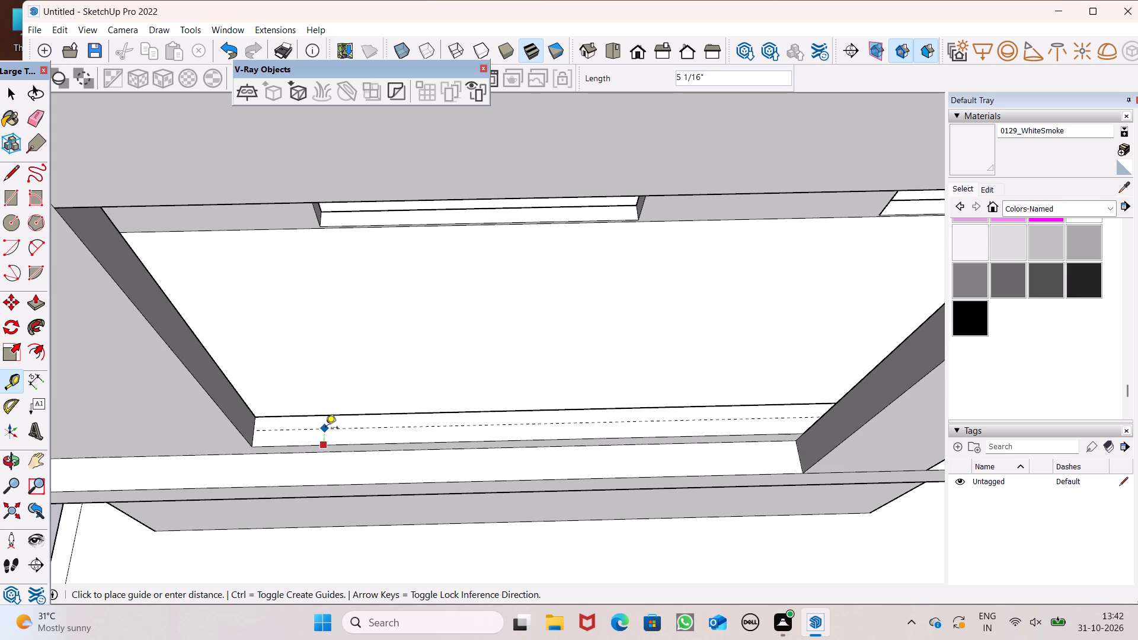
{"action": "left_click", "coordinate": [325, 429]}
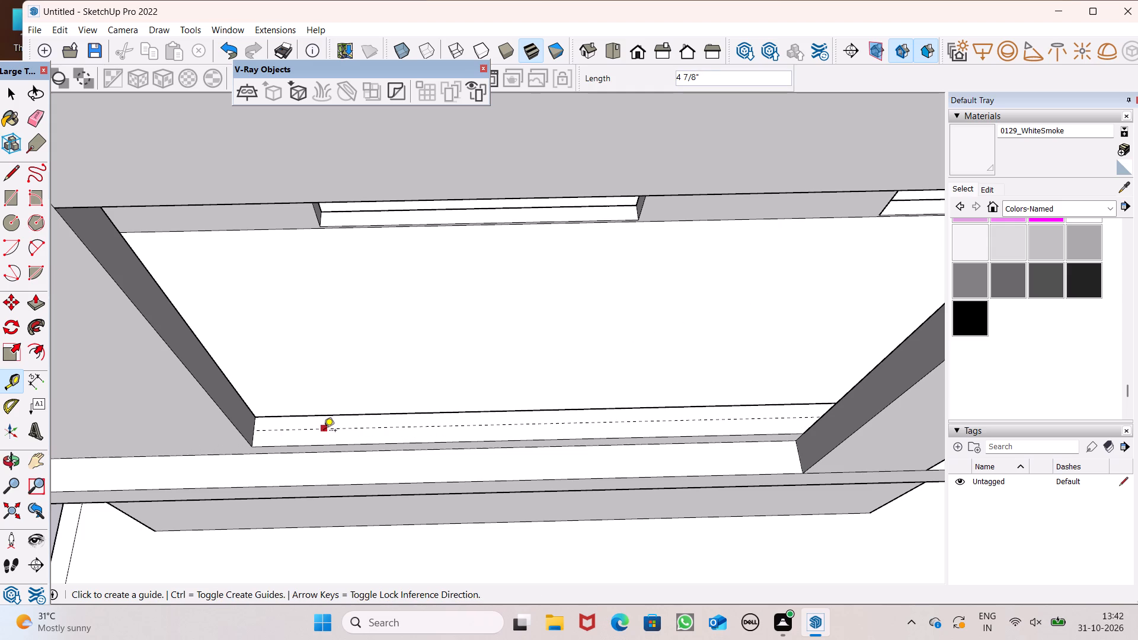
{"action": "left_click", "coordinate": [324, 431]}
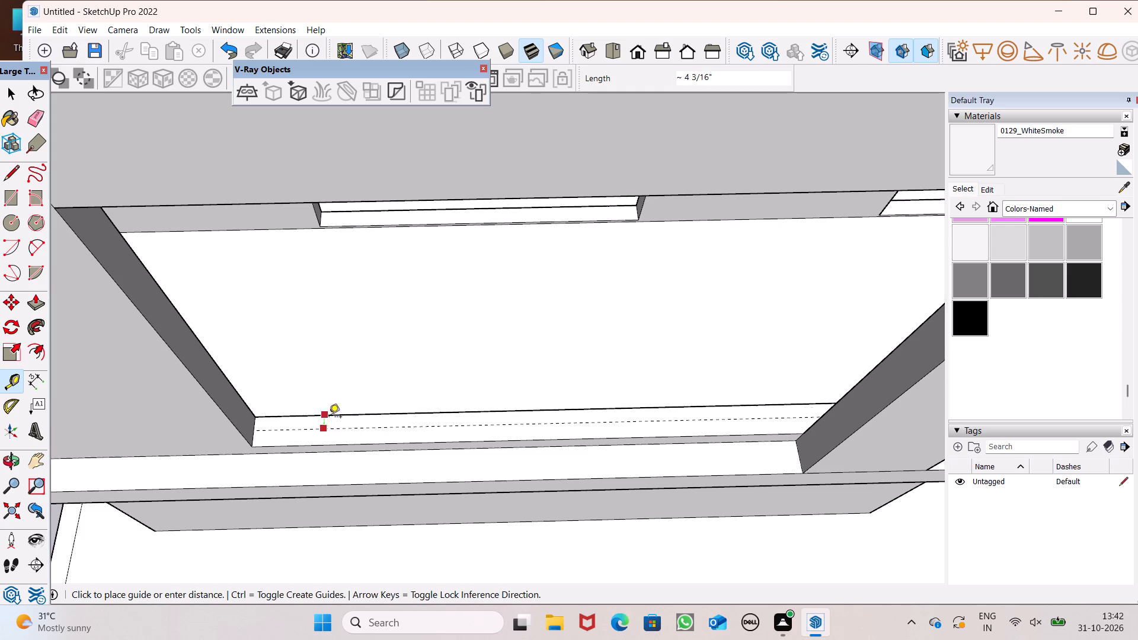
{"action": "scroll", "coordinate": [324, 425], "scroll_direction": "up", "scroll_amount": 4}
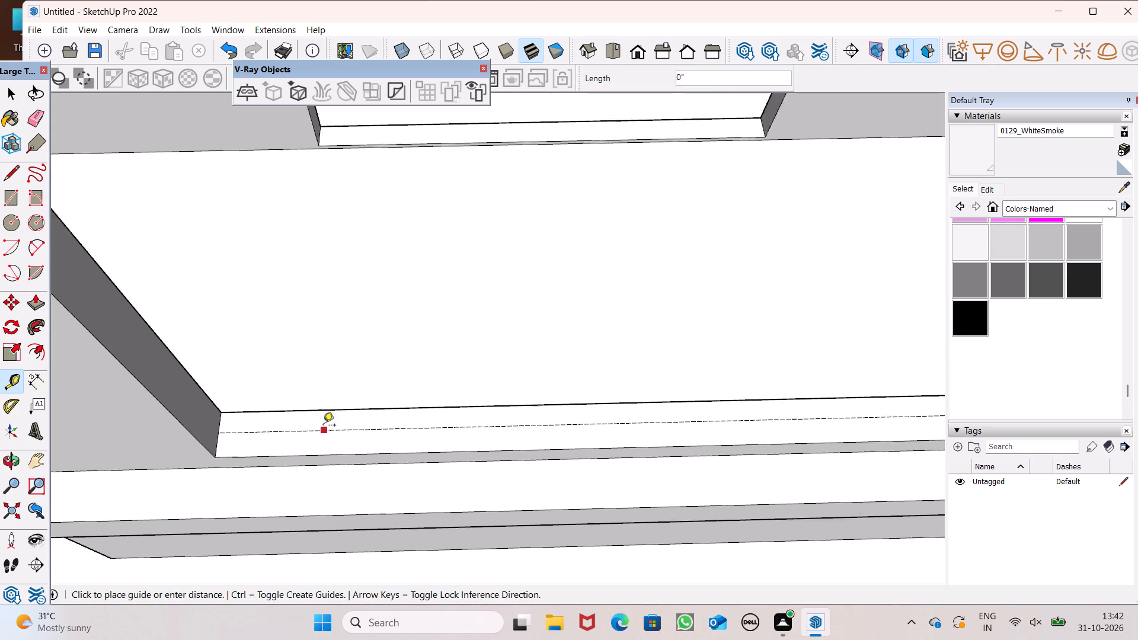
{"action": "scroll", "coordinate": [323, 426], "scroll_direction": "up", "scroll_amount": 2}
{"action": "key", "text": "2"}
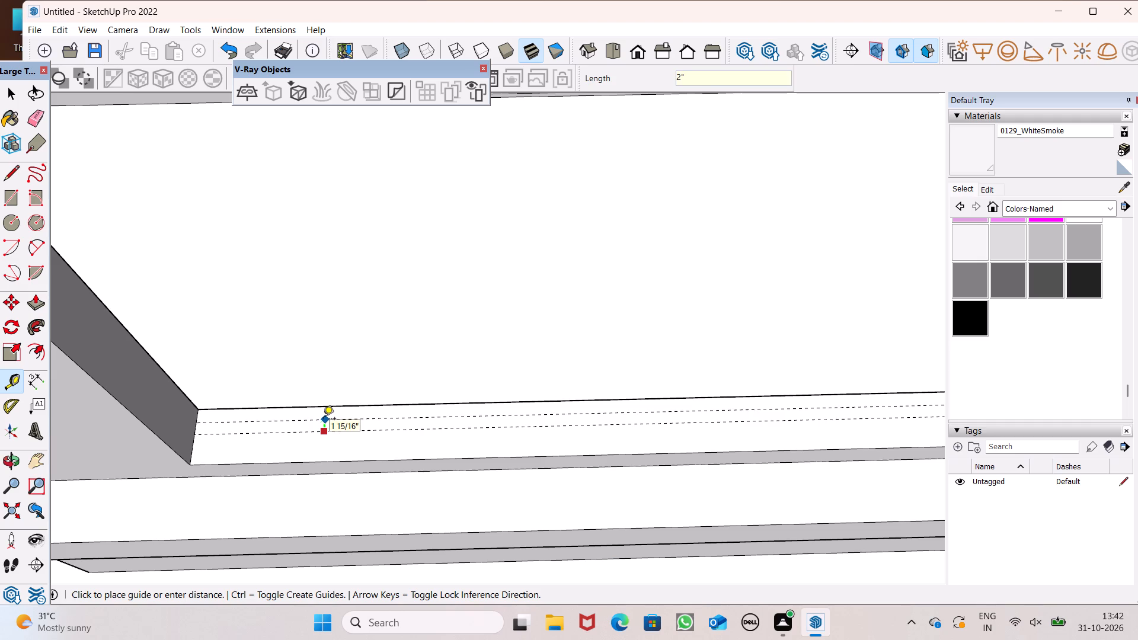
{"action": "key", "text": "shift+quotedbl"}
{"action": "key", "text": "Return"}
{"action": "key", "text": "space"}
{"action": "scroll", "coordinate": [298, 409], "scroll_direction": "down", "scroll_amount": 17}
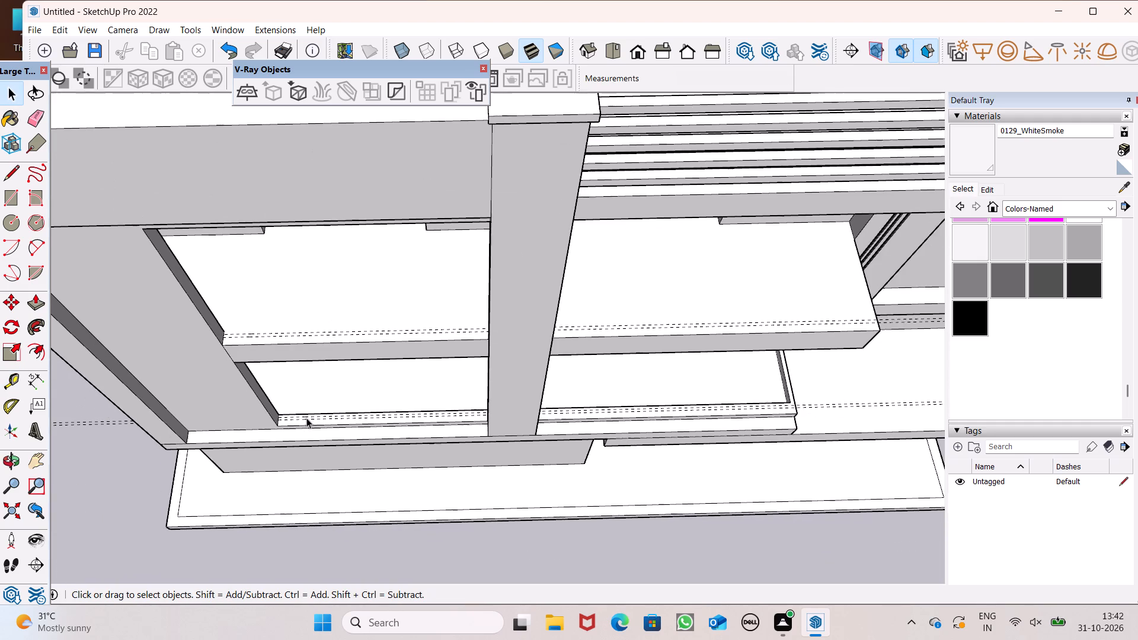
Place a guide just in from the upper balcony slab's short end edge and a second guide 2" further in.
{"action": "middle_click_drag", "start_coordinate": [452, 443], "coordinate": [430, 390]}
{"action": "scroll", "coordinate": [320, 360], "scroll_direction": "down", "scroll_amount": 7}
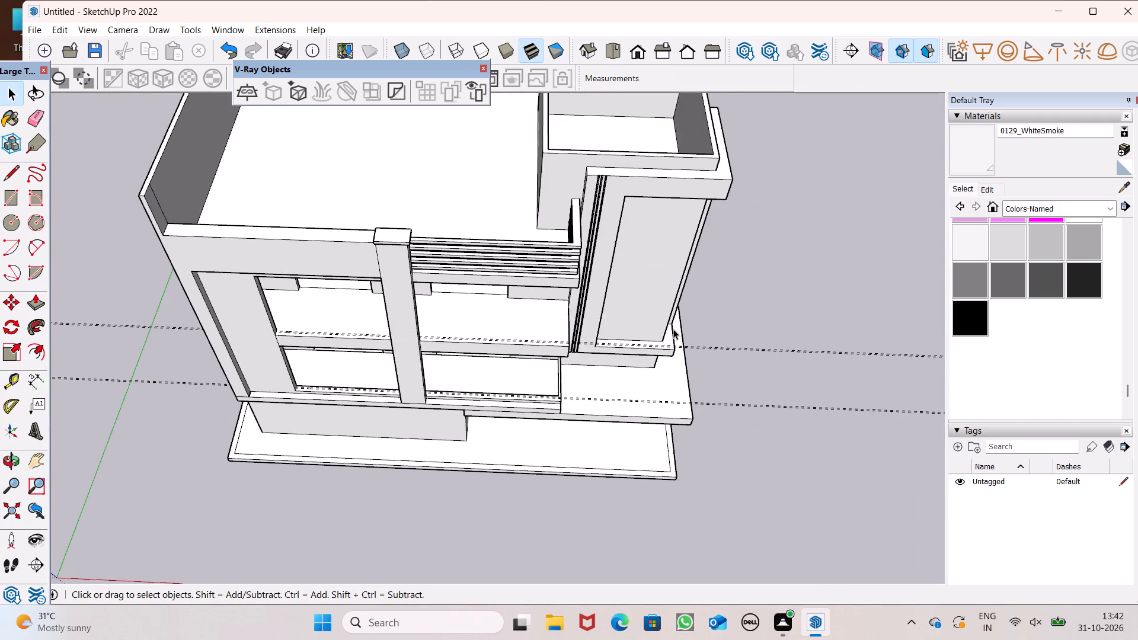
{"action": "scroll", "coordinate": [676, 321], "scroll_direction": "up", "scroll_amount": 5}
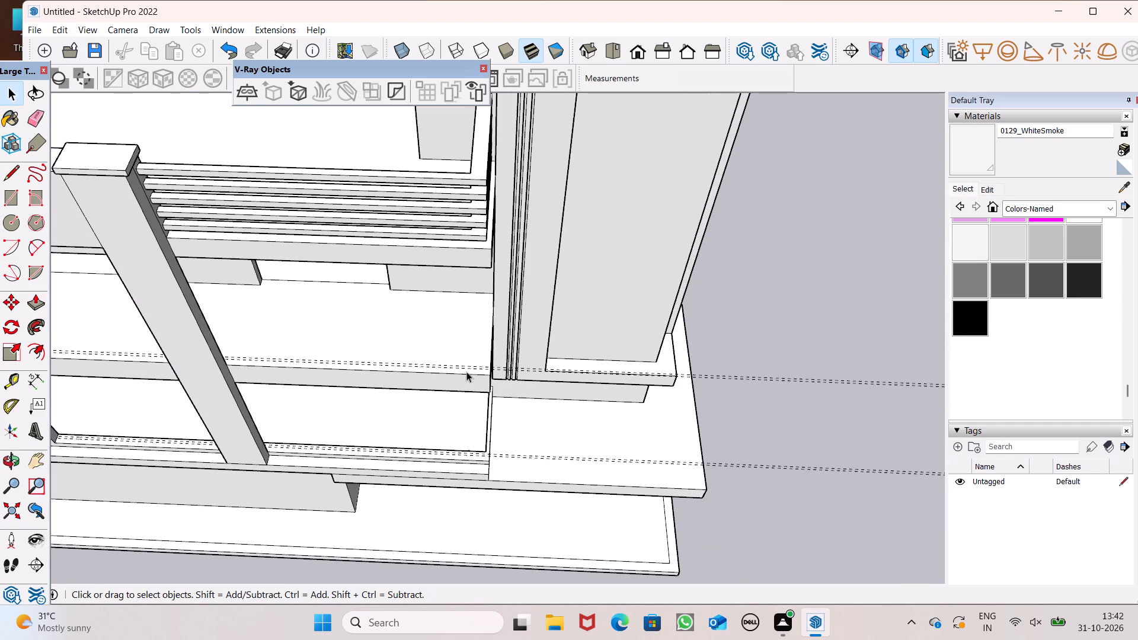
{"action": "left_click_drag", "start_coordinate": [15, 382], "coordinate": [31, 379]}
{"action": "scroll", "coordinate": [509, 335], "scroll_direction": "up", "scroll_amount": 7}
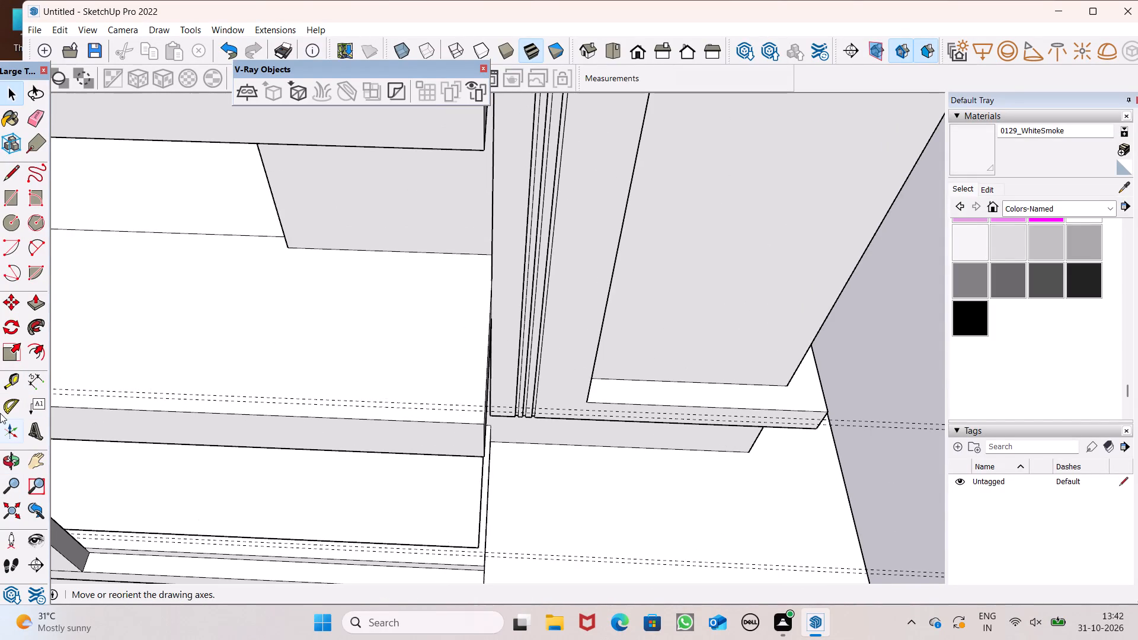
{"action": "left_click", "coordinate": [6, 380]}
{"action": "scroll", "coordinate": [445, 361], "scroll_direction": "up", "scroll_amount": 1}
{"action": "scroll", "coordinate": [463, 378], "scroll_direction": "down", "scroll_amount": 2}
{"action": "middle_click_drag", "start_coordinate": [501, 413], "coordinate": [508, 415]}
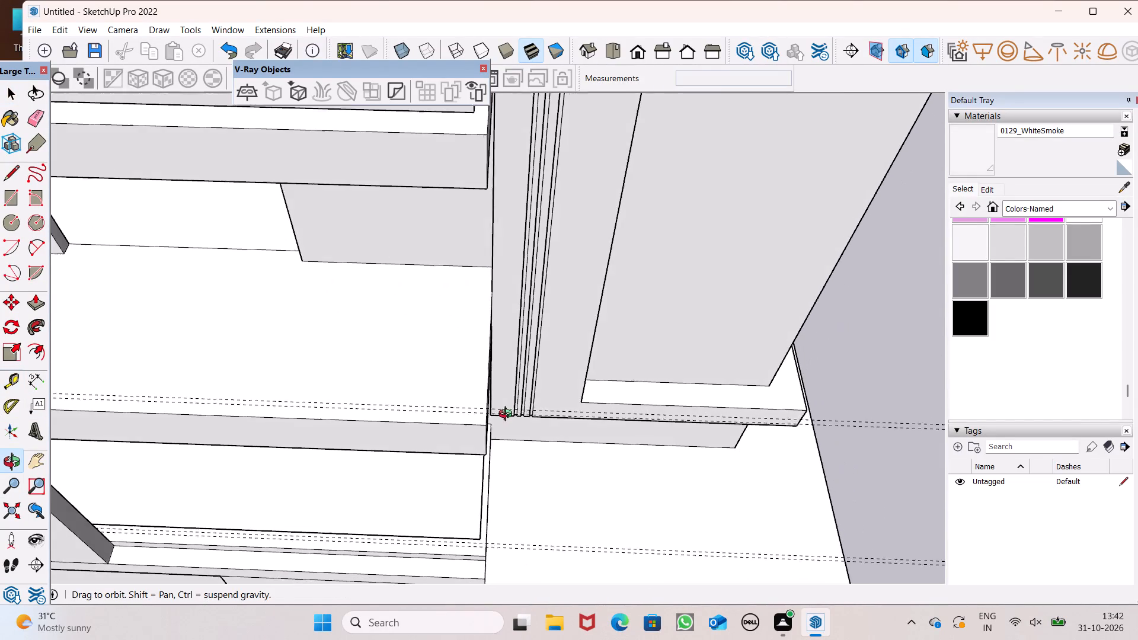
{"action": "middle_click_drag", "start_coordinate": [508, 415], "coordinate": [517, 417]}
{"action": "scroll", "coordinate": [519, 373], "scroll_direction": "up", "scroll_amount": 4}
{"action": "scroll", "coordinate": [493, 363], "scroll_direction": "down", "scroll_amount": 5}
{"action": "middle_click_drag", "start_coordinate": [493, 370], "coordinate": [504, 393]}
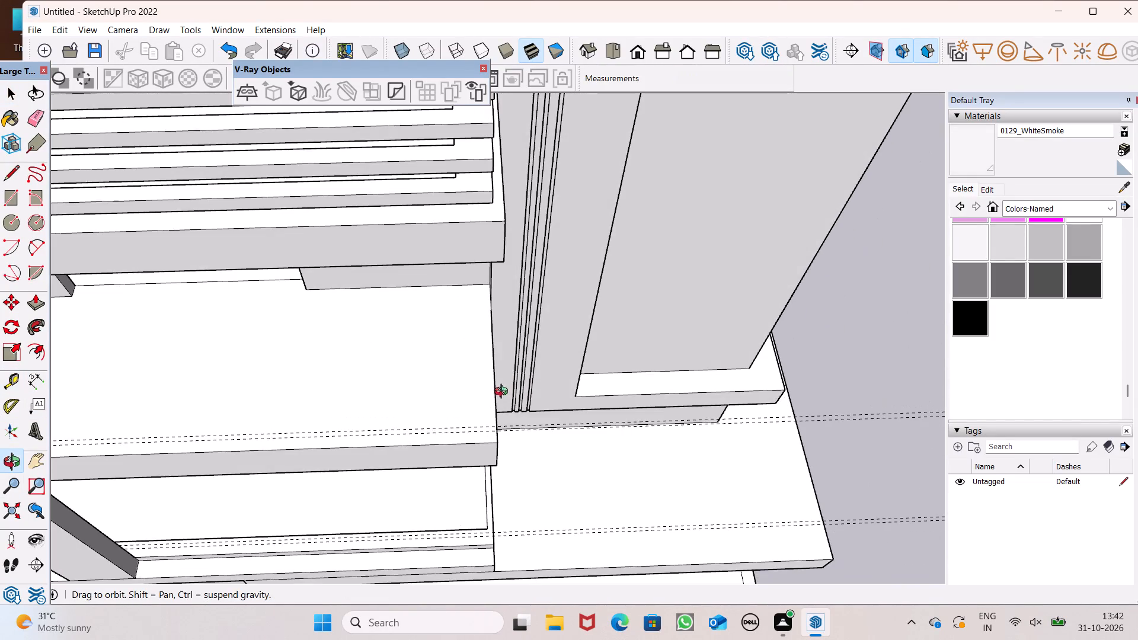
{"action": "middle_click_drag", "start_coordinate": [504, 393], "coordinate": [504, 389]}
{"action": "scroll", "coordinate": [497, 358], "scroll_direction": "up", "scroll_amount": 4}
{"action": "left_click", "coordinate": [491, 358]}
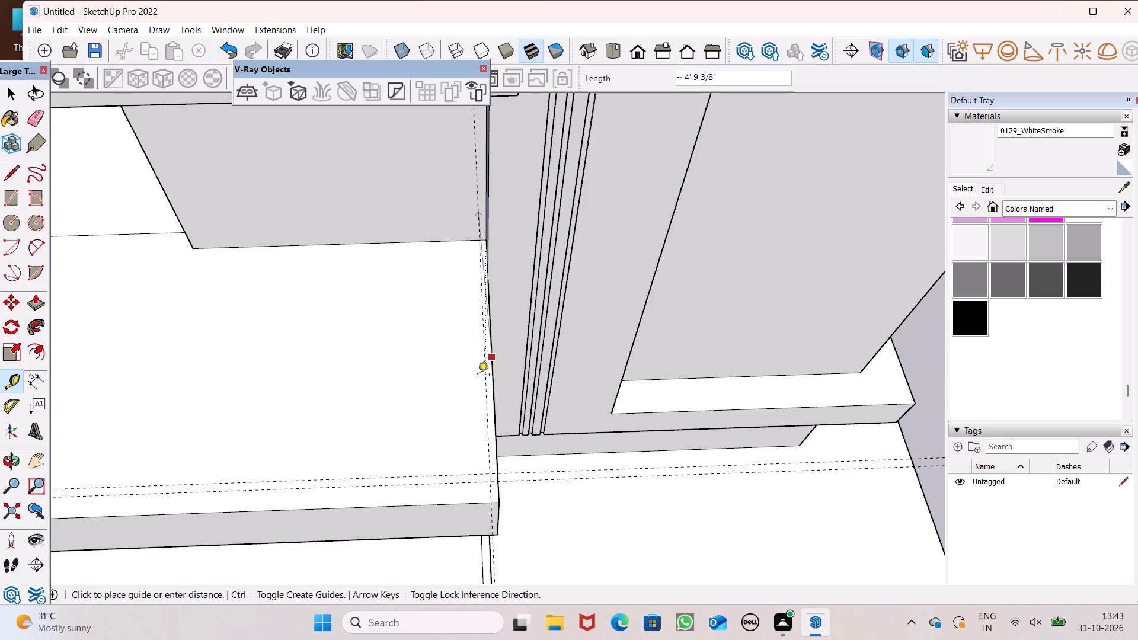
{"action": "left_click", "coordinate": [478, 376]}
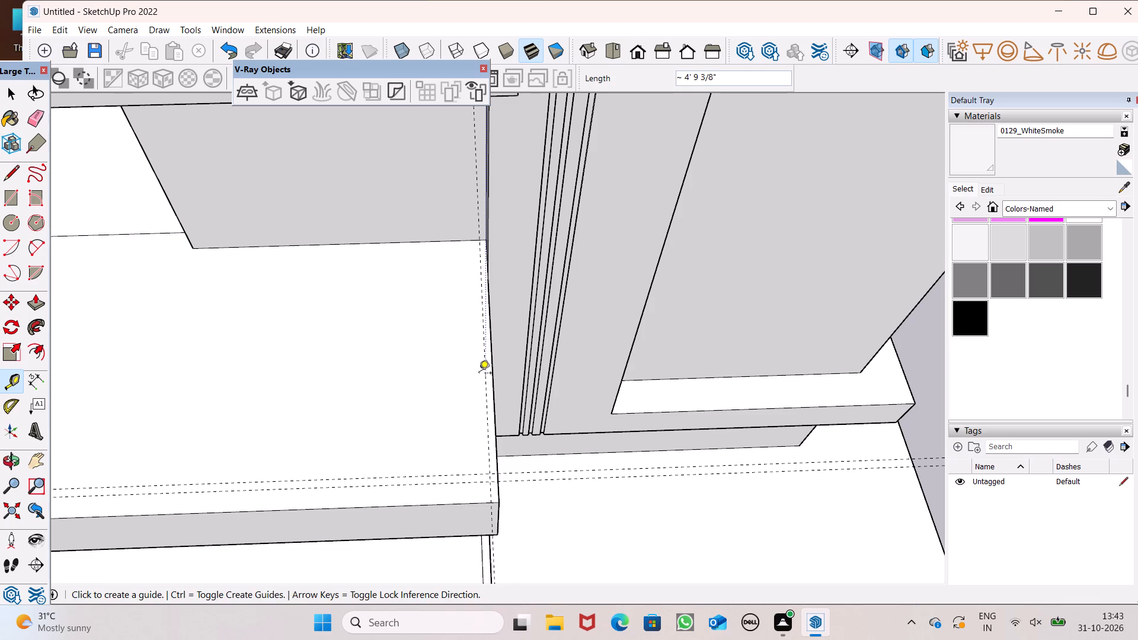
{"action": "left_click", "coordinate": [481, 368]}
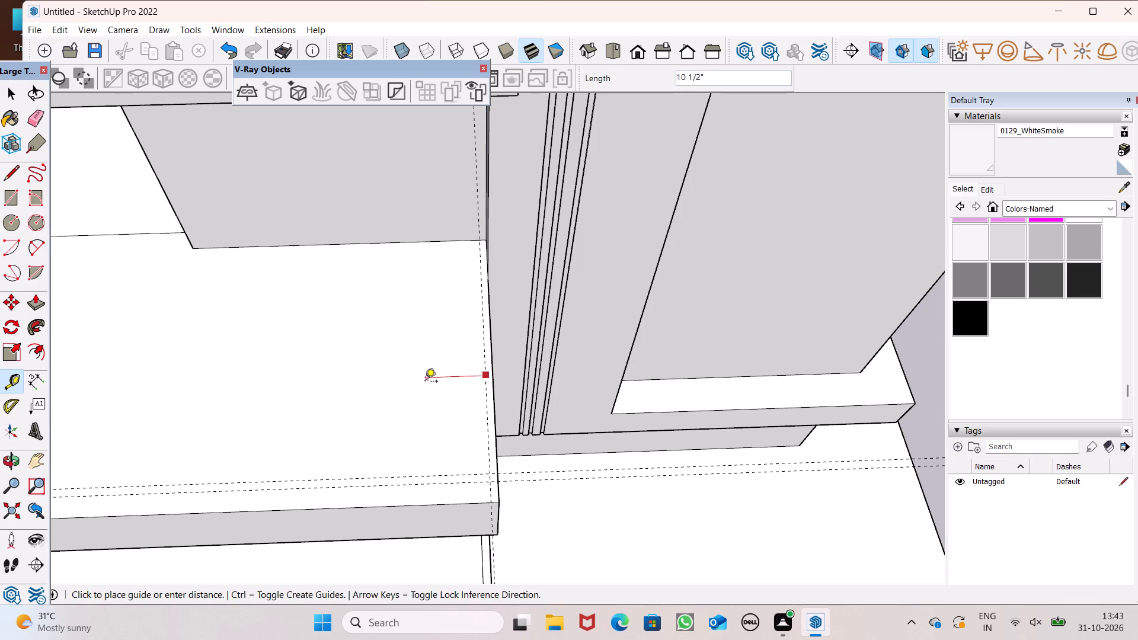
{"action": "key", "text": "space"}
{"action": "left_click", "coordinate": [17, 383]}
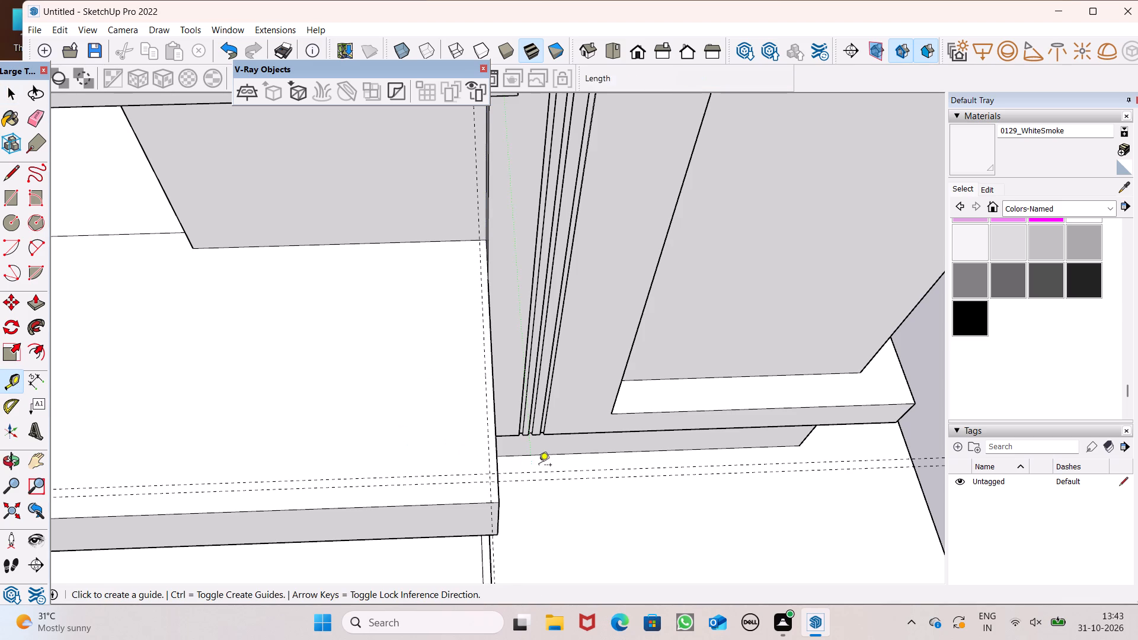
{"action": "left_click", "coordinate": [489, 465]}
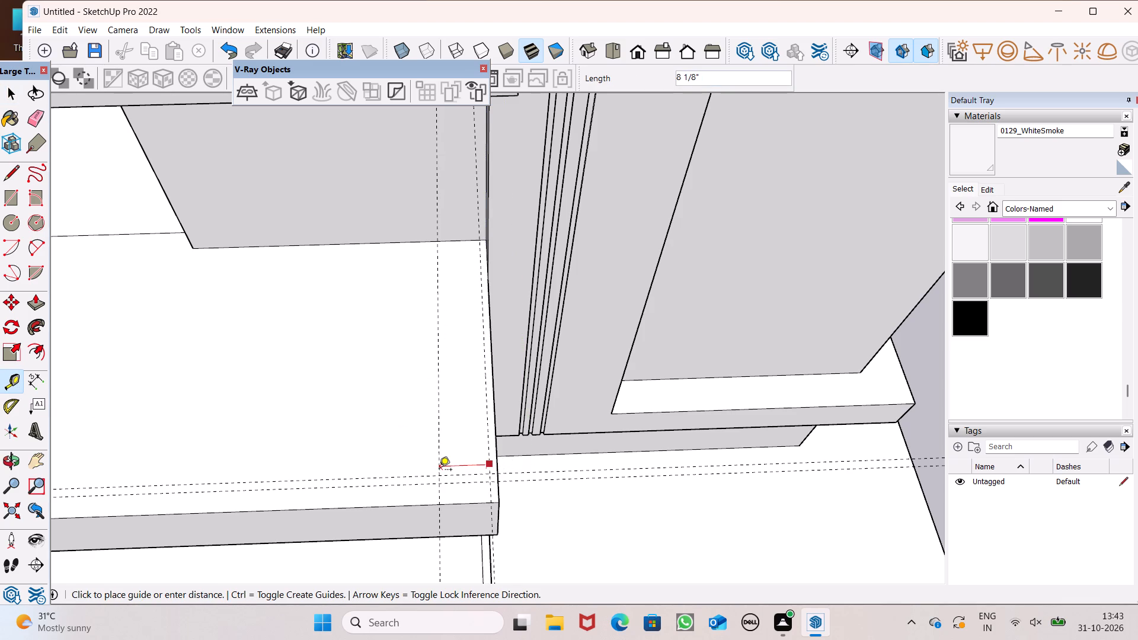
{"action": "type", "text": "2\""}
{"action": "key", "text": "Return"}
Place a guide about 7/8" in from the outer edge of the lower balcony curb's short side and a second guide 2" further in.
{"action": "scroll", "coordinate": [452, 340], "scroll_direction": "down", "scroll_amount": 7}
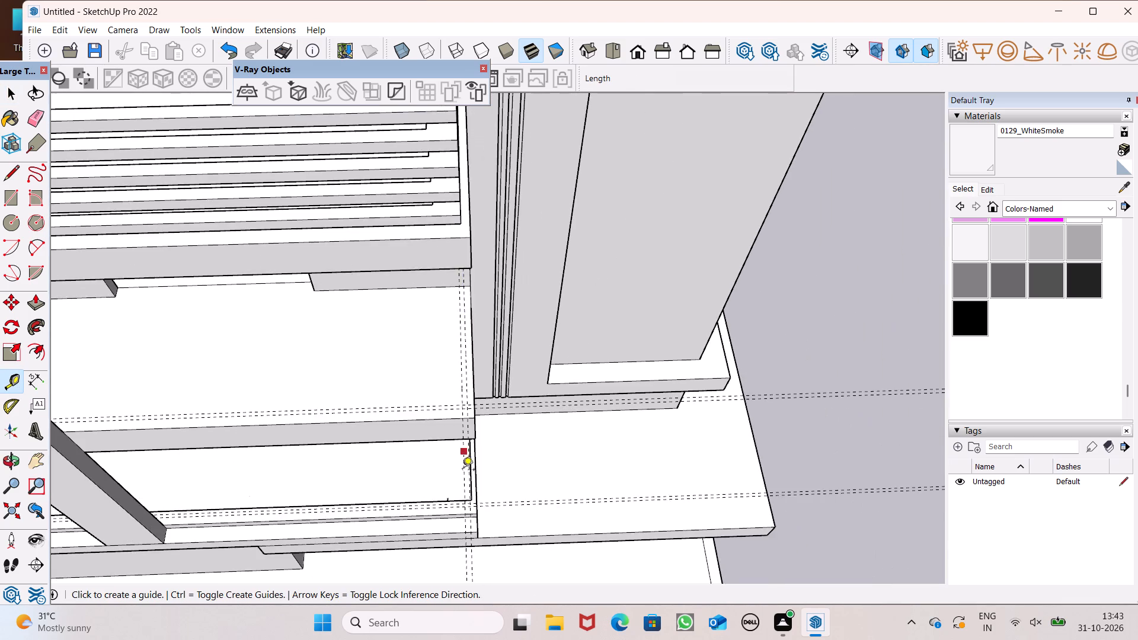
{"action": "scroll", "coordinate": [464, 489], "scroll_direction": "up", "scroll_amount": 5}
{"action": "scroll", "coordinate": [461, 395], "scroll_direction": "down", "scroll_amount": 7}
{"action": "middle_click_drag", "start_coordinate": [497, 494], "coordinate": [384, 403]}
{"action": "scroll", "coordinate": [423, 442], "scroll_direction": "up", "scroll_amount": 7}
{"action": "scroll", "coordinate": [480, 458], "scroll_direction": "up", "scroll_amount": 11}
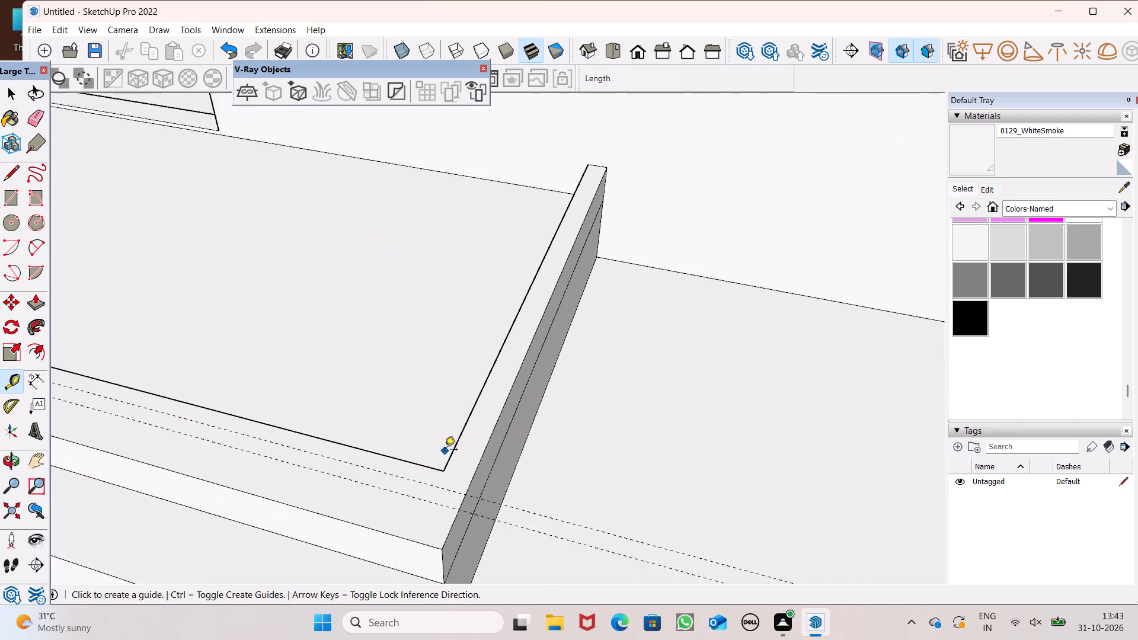
{"action": "scroll", "coordinate": [445, 450], "scroll_direction": "up", "scroll_amount": 3}
{"action": "left_click", "coordinate": [502, 446]}
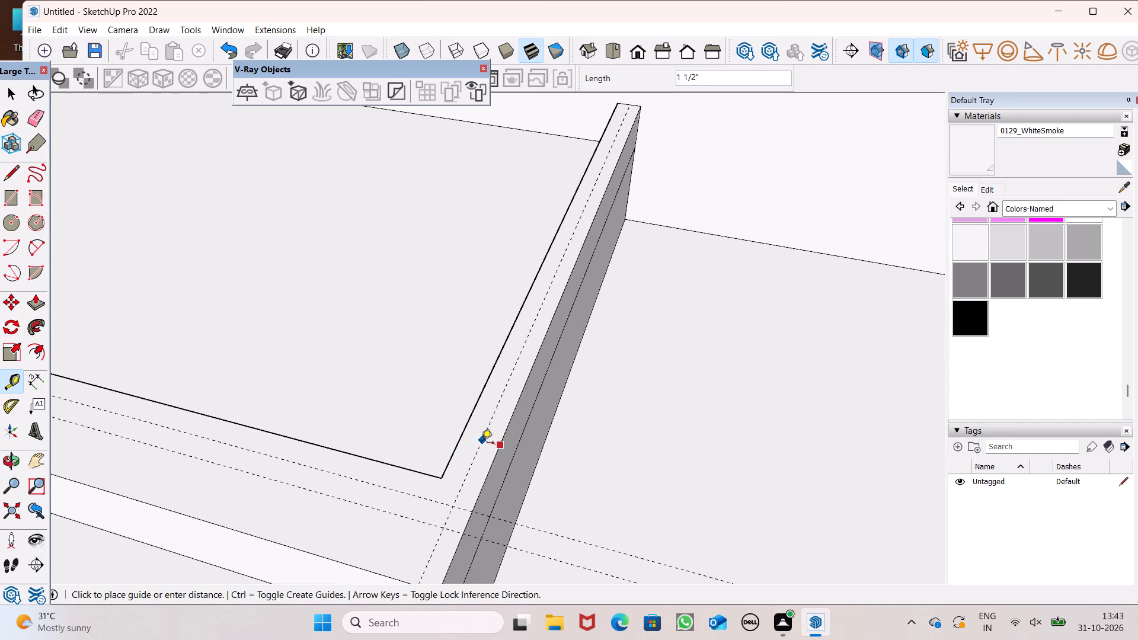
{"action": "left_click", "coordinate": [488, 446]}
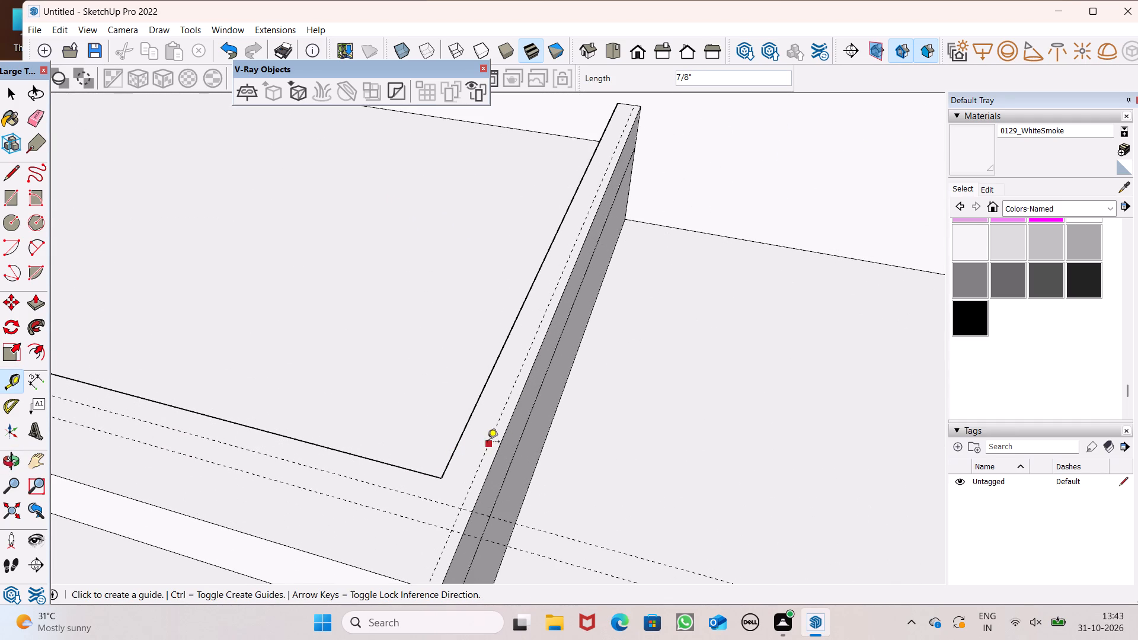
{"action": "left_click", "coordinate": [487, 441]}
{"action": "type", "text": "2\""}
{"action": "key", "text": "Return"}
{"action": "scroll", "coordinate": [474, 418], "scroll_direction": "down", "scroll_amount": 6}
{"action": "key", "text": "space"}
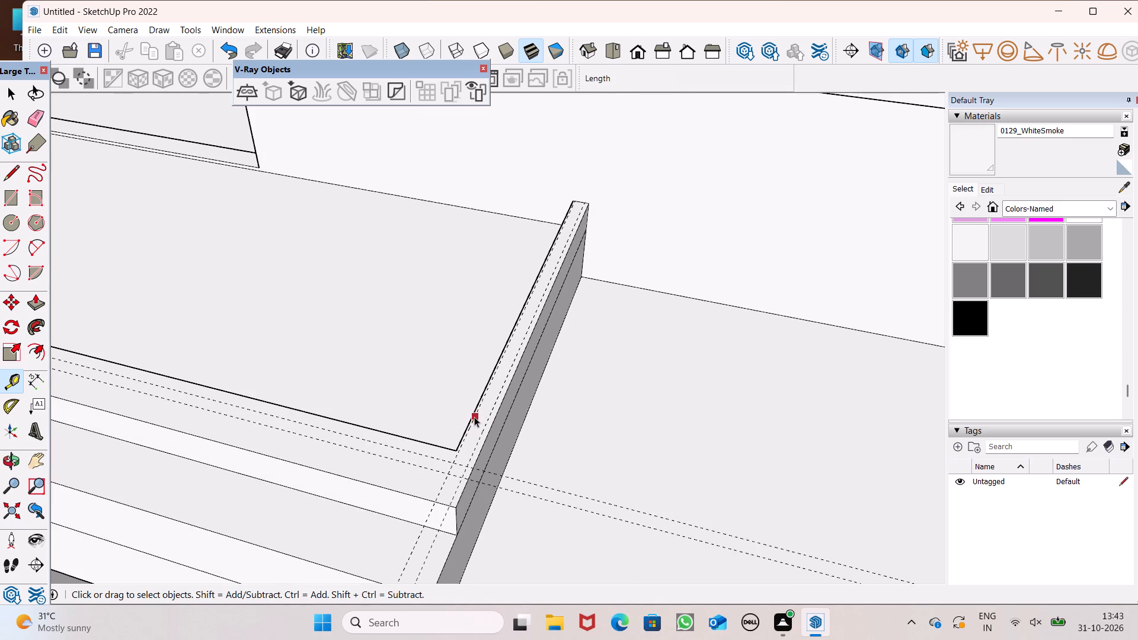
Draw a rectangle 2" by about 32' 8" between the front guides along the full length of the upper balcony slab.
{"action": "scroll", "coordinate": [474, 417], "scroll_direction": "down", "scroll_amount": 18}
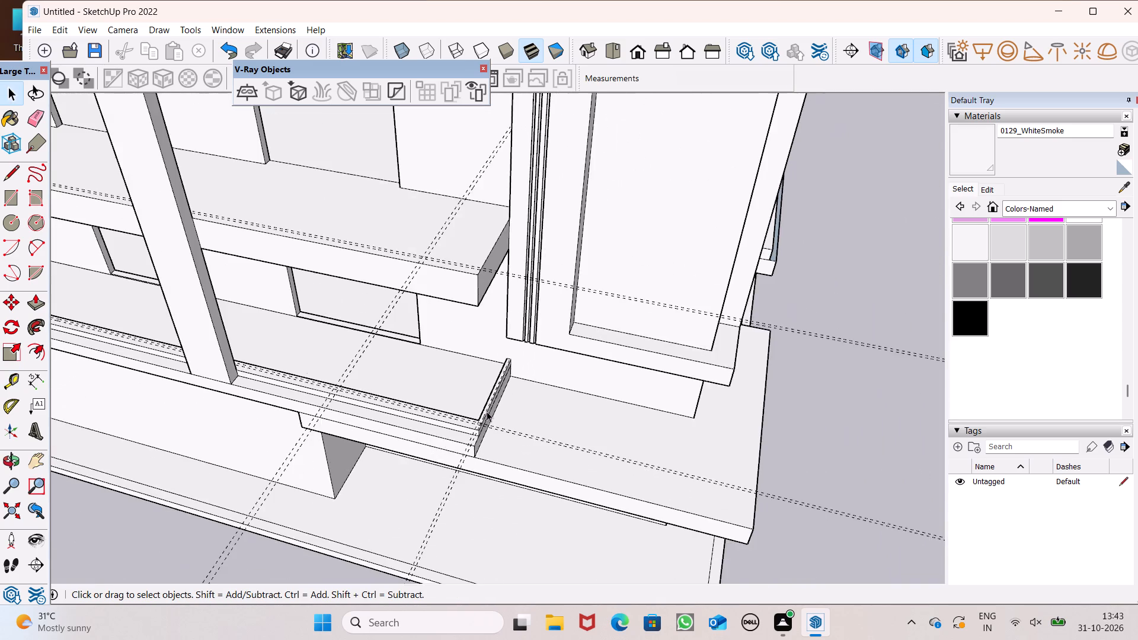
{"action": "middle_click_drag", "start_coordinate": [500, 423], "coordinate": [584, 494]}
{"action": "scroll", "coordinate": [576, 431], "scroll_direction": "down", "scroll_amount": 4}
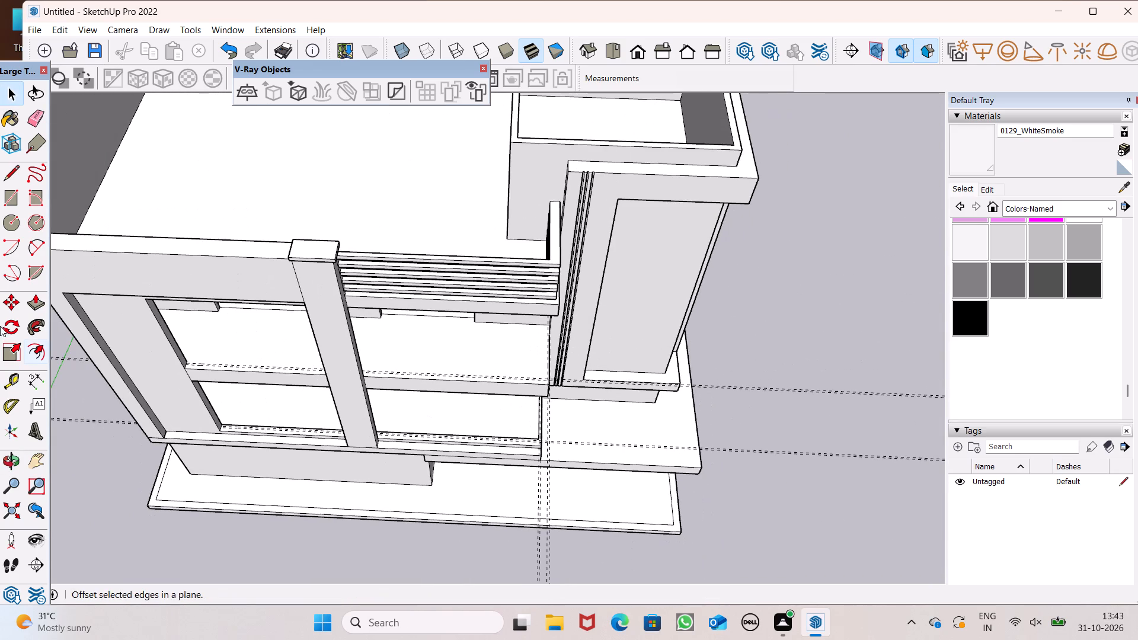
{"action": "left_click", "coordinate": [4, 194]}
{"action": "scroll", "coordinate": [424, 293], "scroll_direction": "down", "scroll_amount": 2}
{"action": "scroll", "coordinate": [245, 344], "scroll_direction": "up", "scroll_amount": 6}
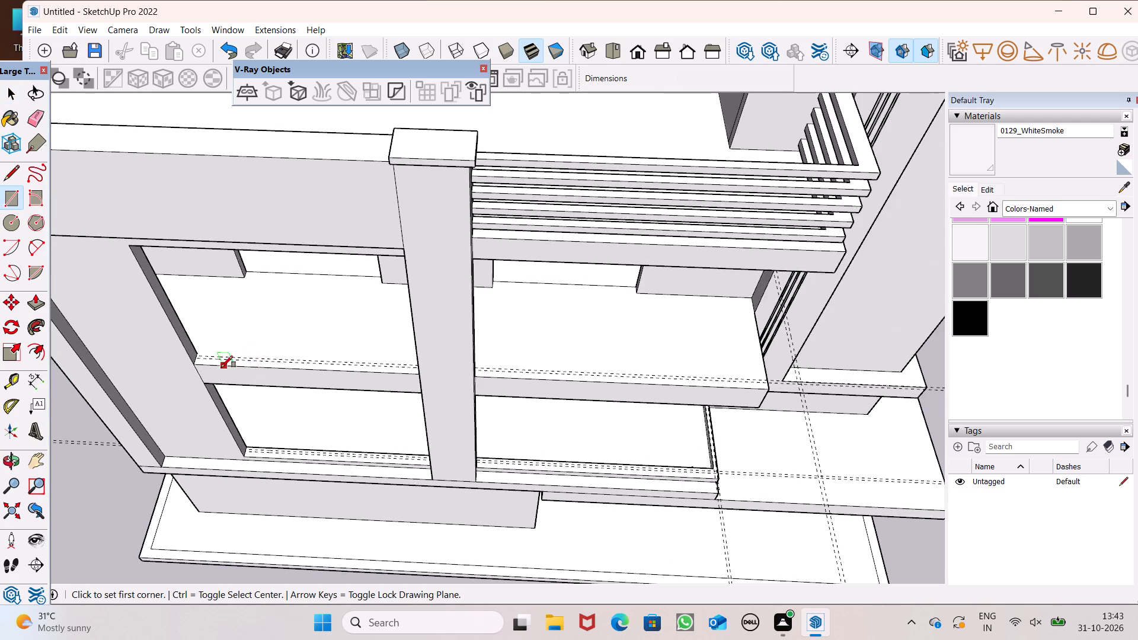
{"action": "scroll", "coordinate": [220, 367], "scroll_direction": "up", "scroll_amount": 14}
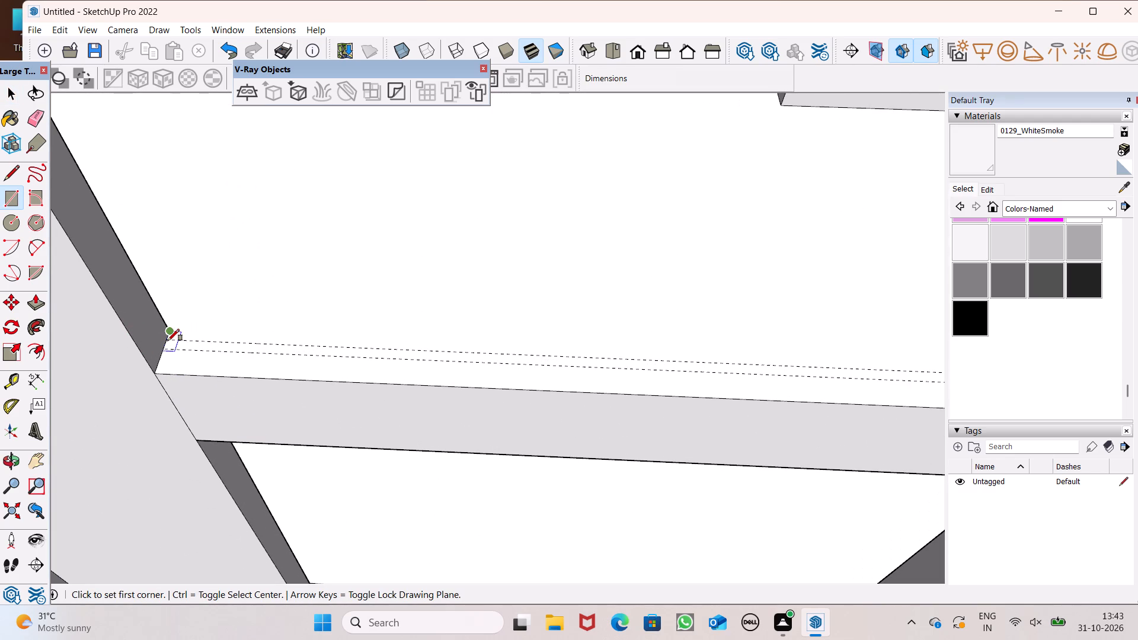
{"action": "left_click", "coordinate": [168, 341]}
{"action": "scroll", "coordinate": [194, 349], "scroll_direction": "down", "scroll_amount": 6}
{"action": "scroll", "coordinate": [418, 356], "scroll_direction": "down", "scroll_amount": 7}
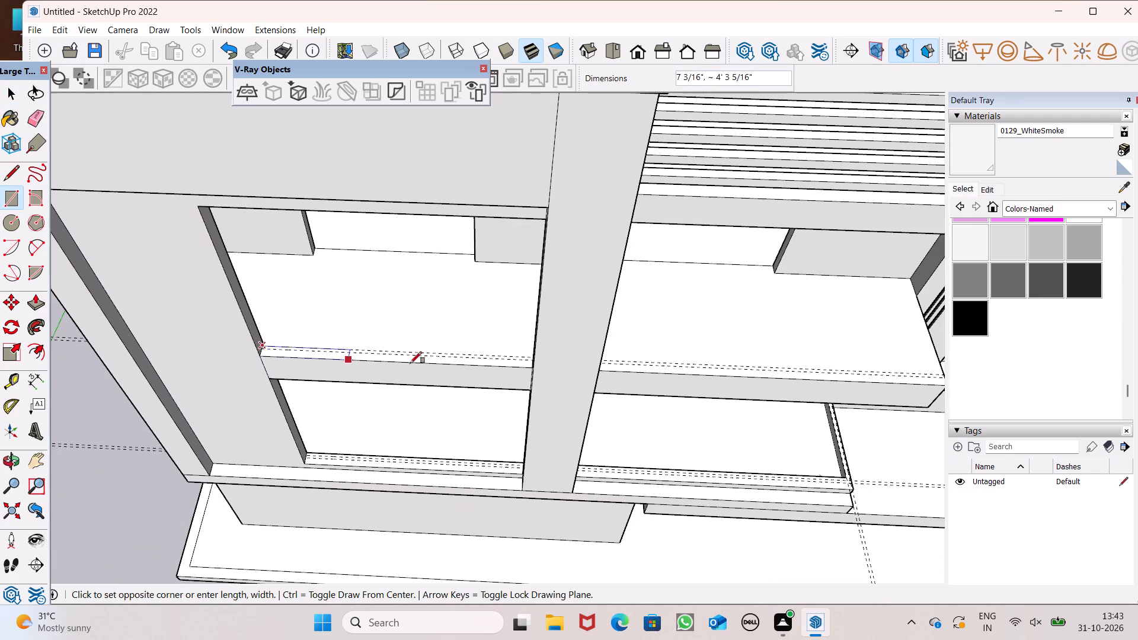
{"action": "scroll", "coordinate": [567, 337], "scroll_direction": "down", "scroll_amount": 5}
{"action": "scroll", "coordinate": [823, 376], "scroll_direction": "up", "scroll_amount": 4}
{"action": "scroll", "coordinate": [779, 351], "scroll_direction": "up", "scroll_amount": 2}
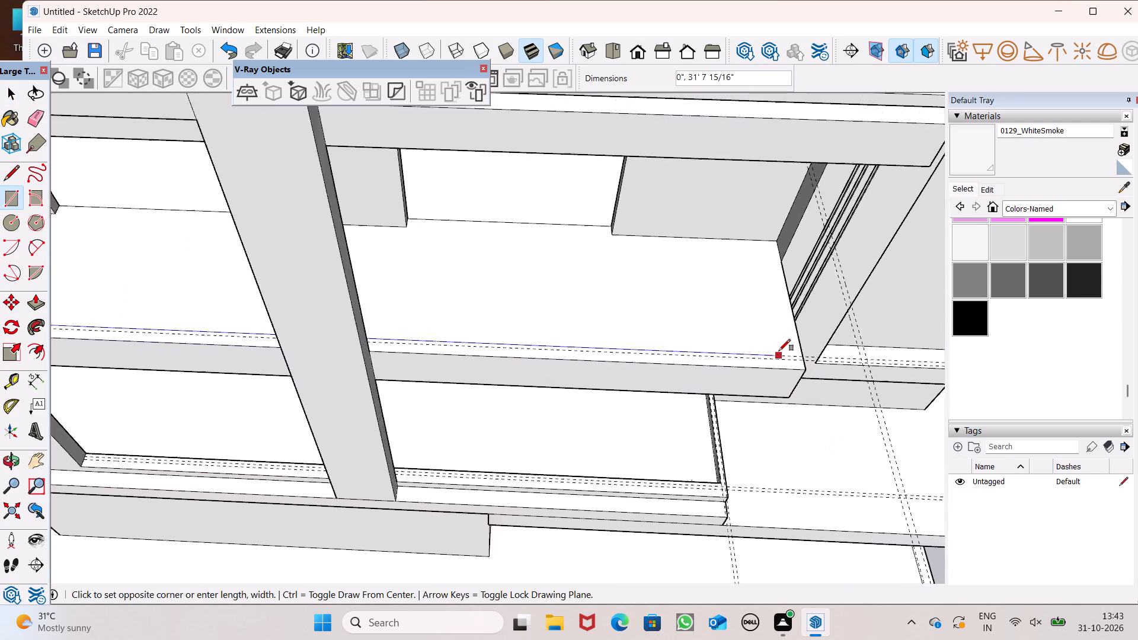
{"action": "scroll", "coordinate": [779, 351], "scroll_direction": "up", "scroll_amount": 12}
{"action": "scroll", "coordinate": [691, 367], "scroll_direction": "down", "scroll_amount": 7}
{"action": "scroll", "coordinate": [480, 363], "scroll_direction": "down", "scroll_amount": 6}
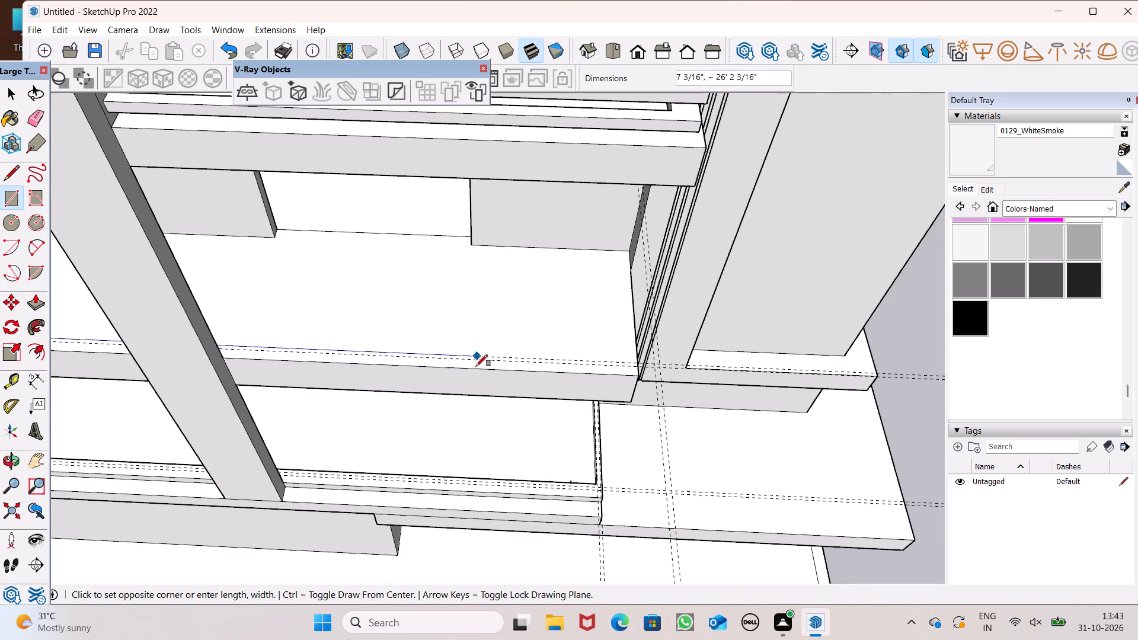
{"action": "scroll", "coordinate": [641, 367], "scroll_direction": "up", "scroll_amount": 7}
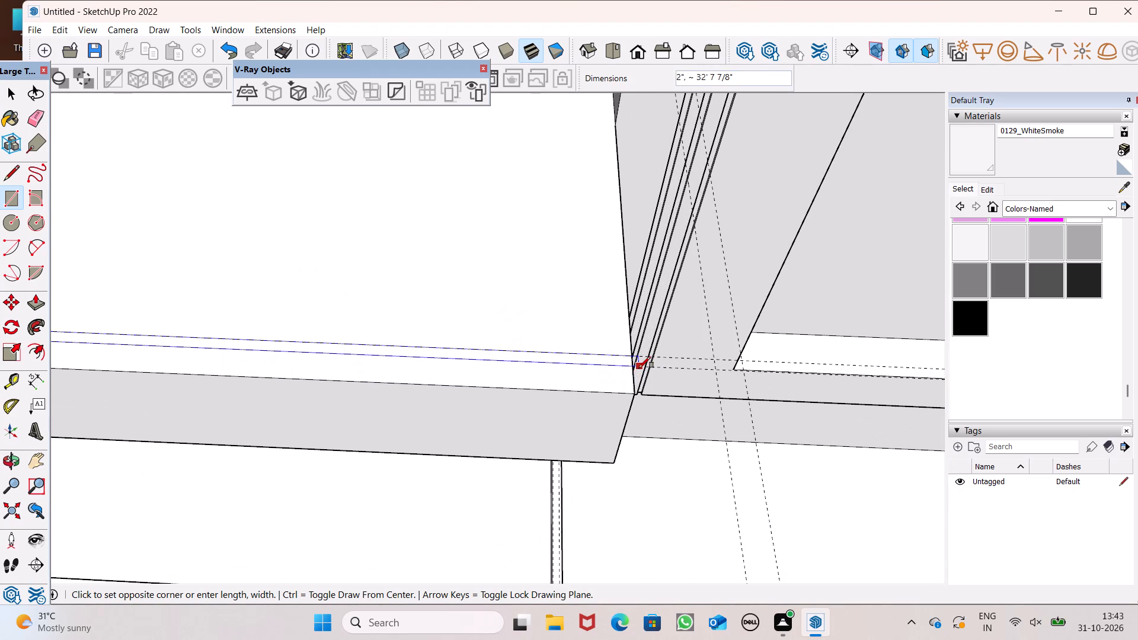
{"action": "left_click", "coordinate": [629, 369]}
{"action": "scroll", "coordinate": [505, 372], "scroll_direction": "down", "scroll_amount": 6}
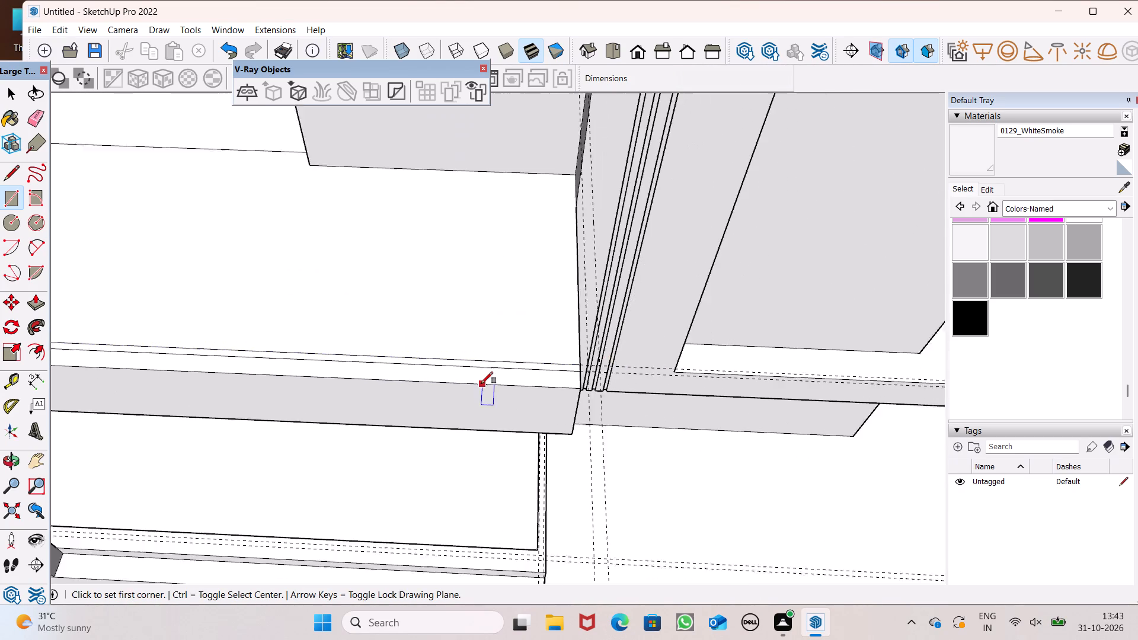
{"action": "key", "text": "space"}
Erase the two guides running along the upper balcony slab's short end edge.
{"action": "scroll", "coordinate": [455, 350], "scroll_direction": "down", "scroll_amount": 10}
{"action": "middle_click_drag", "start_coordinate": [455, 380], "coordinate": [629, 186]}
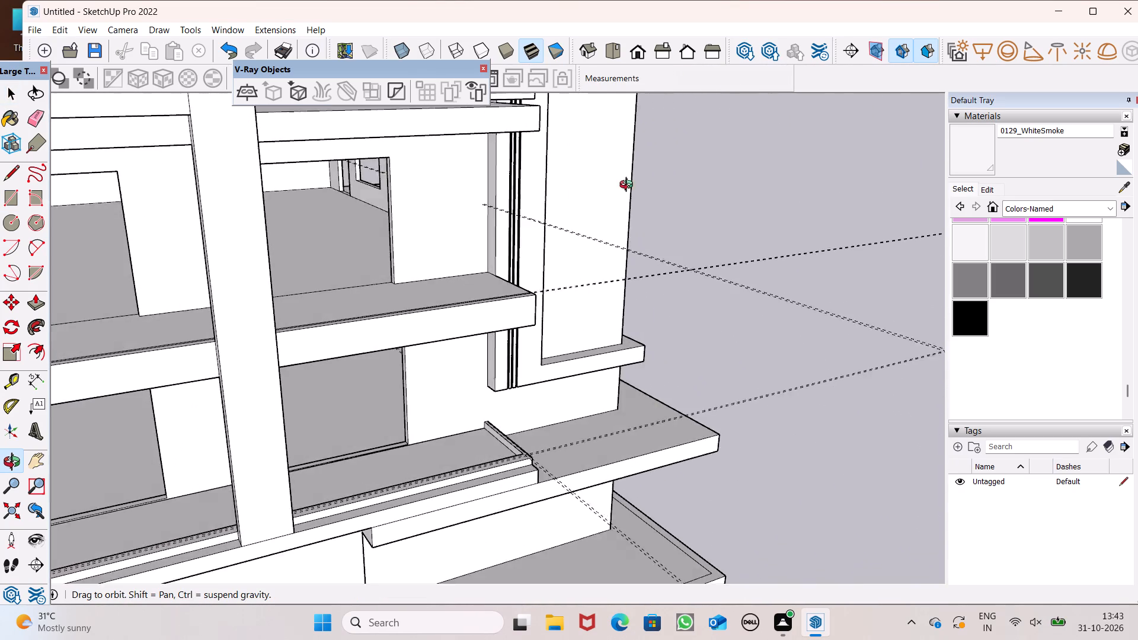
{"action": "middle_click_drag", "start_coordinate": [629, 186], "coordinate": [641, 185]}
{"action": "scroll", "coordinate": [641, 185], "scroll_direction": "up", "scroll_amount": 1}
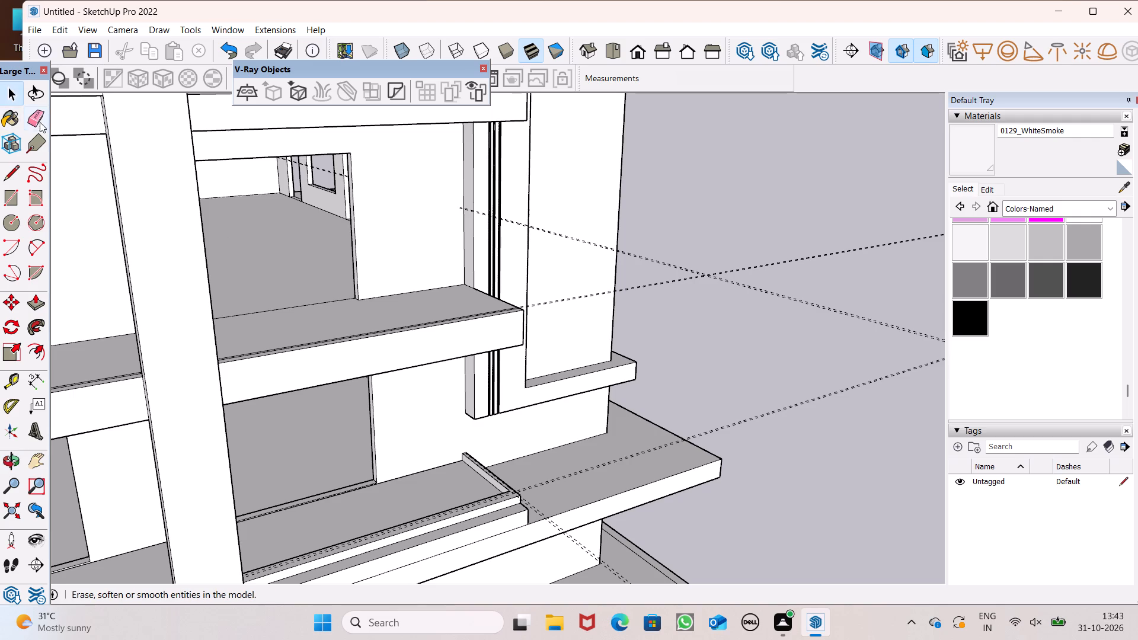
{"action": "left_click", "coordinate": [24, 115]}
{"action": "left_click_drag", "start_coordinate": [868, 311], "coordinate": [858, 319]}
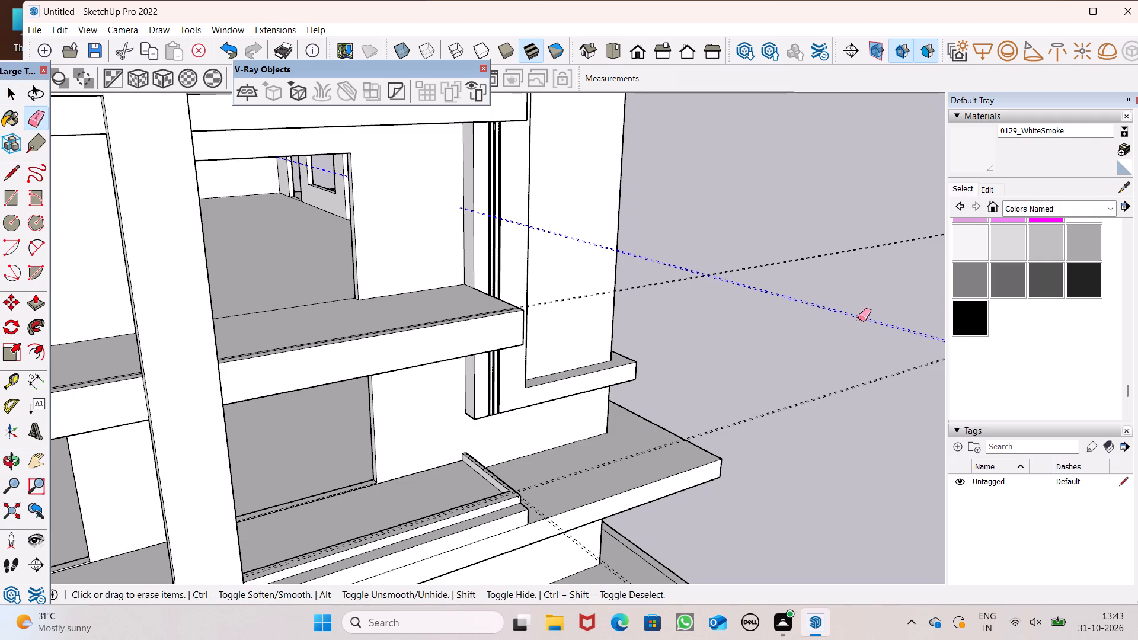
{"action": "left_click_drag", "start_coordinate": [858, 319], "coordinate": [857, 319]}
Draw a rectangle 2" by about 32' 6" between the front guides on the lower balcony's curb, up to the inner guide-edge corner.
{"action": "scroll", "coordinate": [837, 260], "scroll_direction": "down", "scroll_amount": 4}
{"action": "middle_click_drag", "start_coordinate": [835, 290], "coordinate": [713, 354]}
{"action": "scroll", "coordinate": [781, 243], "scroll_direction": "down", "scroll_amount": 5}
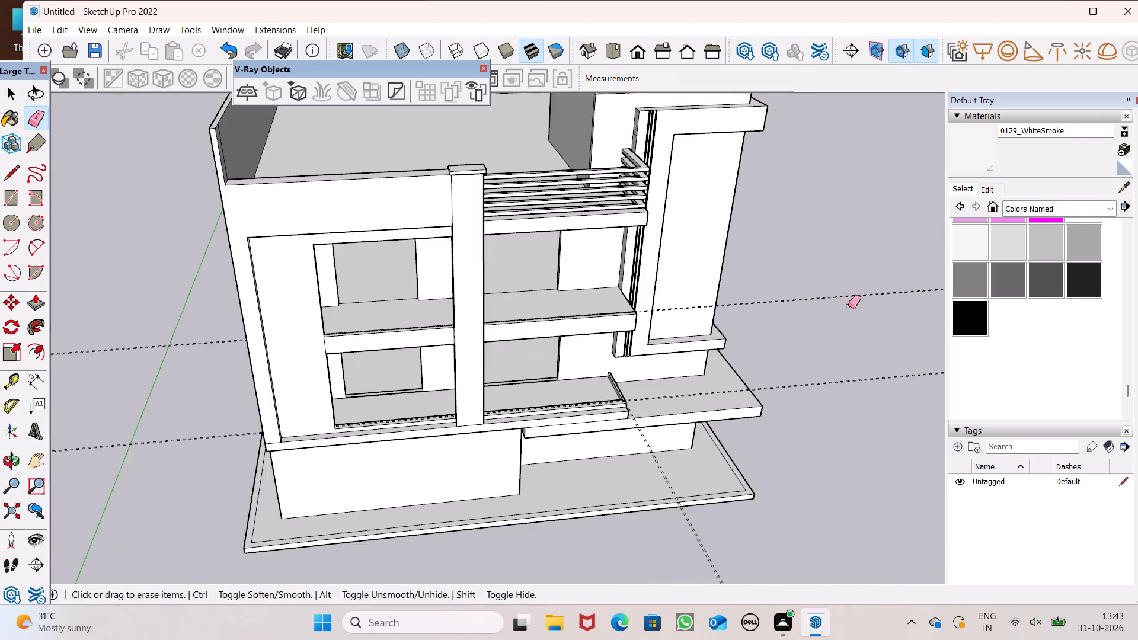
{"action": "middle_click_drag", "start_coordinate": [849, 309], "coordinate": [764, 376]}
{"action": "scroll", "coordinate": [811, 361], "scroll_direction": "up", "scroll_amount": 1}
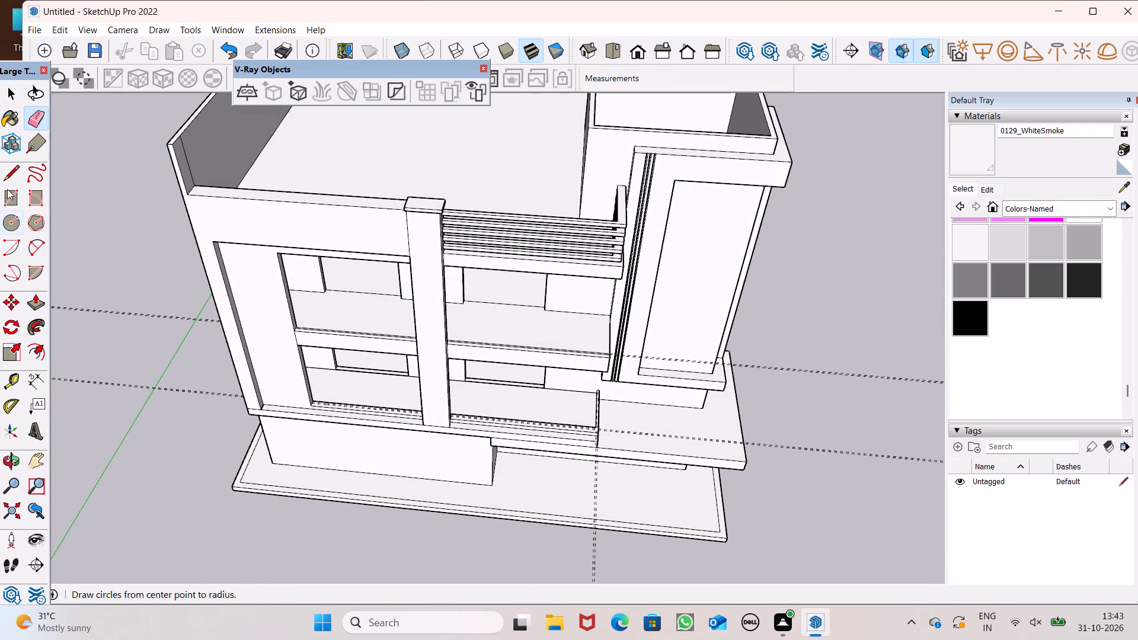
{"action": "left_click", "coordinate": [7, 189]}
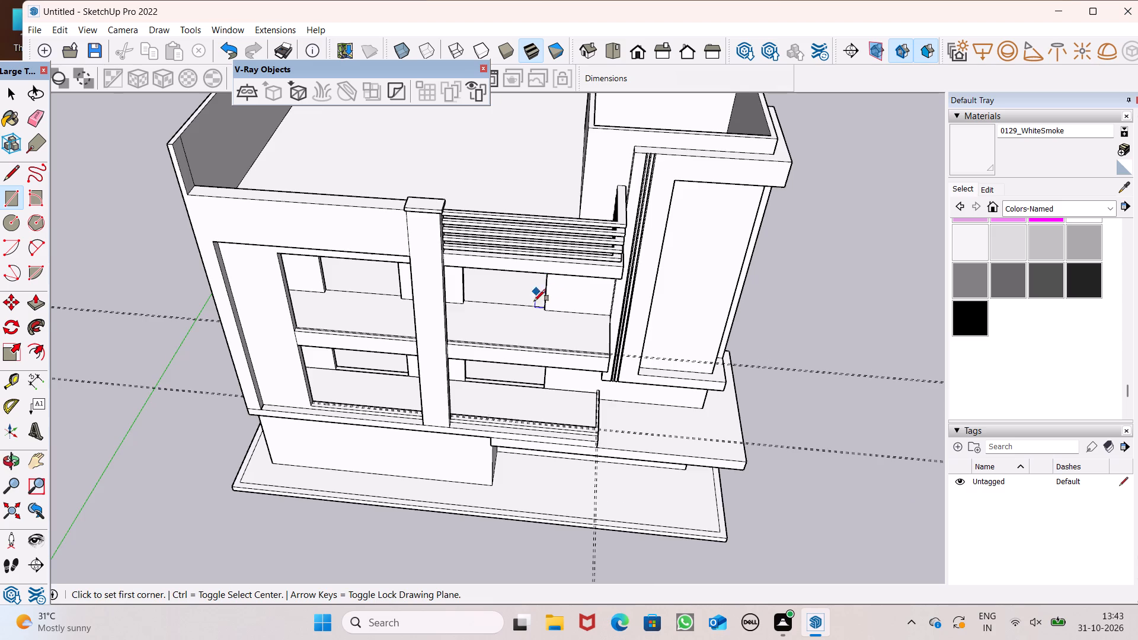
{"action": "scroll", "coordinate": [534, 300], "scroll_direction": "down", "scroll_amount": 3}
{"action": "middle_click_drag", "start_coordinate": [471, 455], "coordinate": [425, 528]}
{"action": "scroll", "coordinate": [384, 402], "scroll_direction": "up", "scroll_amount": 8}
{"action": "scroll", "coordinate": [361, 322], "scroll_direction": "up", "scroll_amount": 9}
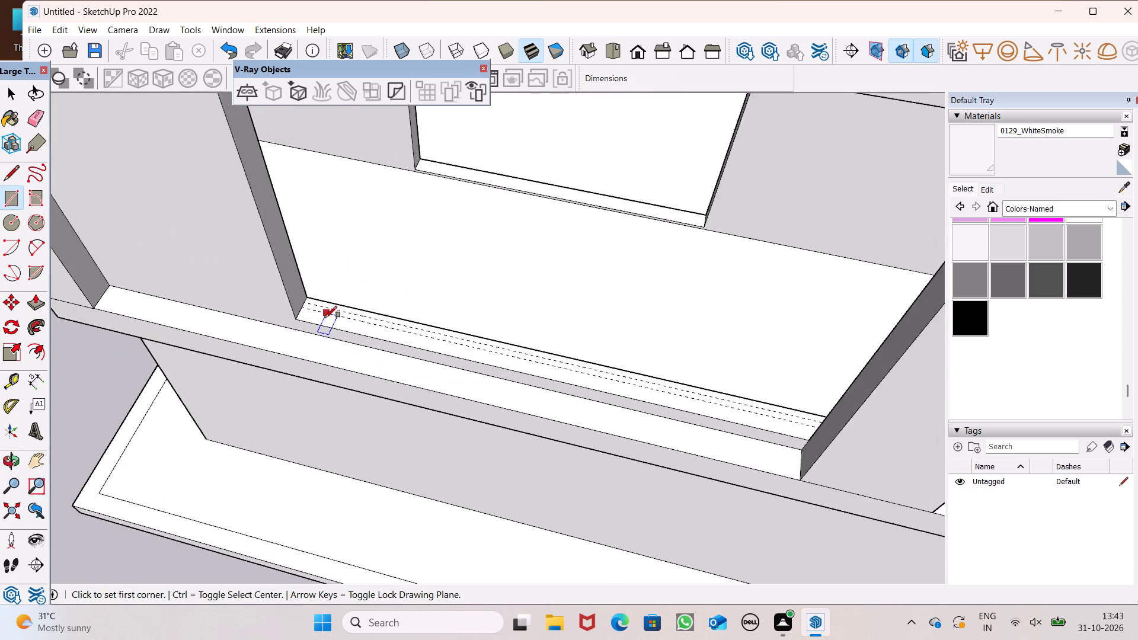
{"action": "scroll", "coordinate": [325, 318], "scroll_direction": "up", "scroll_amount": 5}
{"action": "left_click", "coordinate": [286, 293]}
{"action": "scroll", "coordinate": [404, 321], "scroll_direction": "down", "scroll_amount": 3}
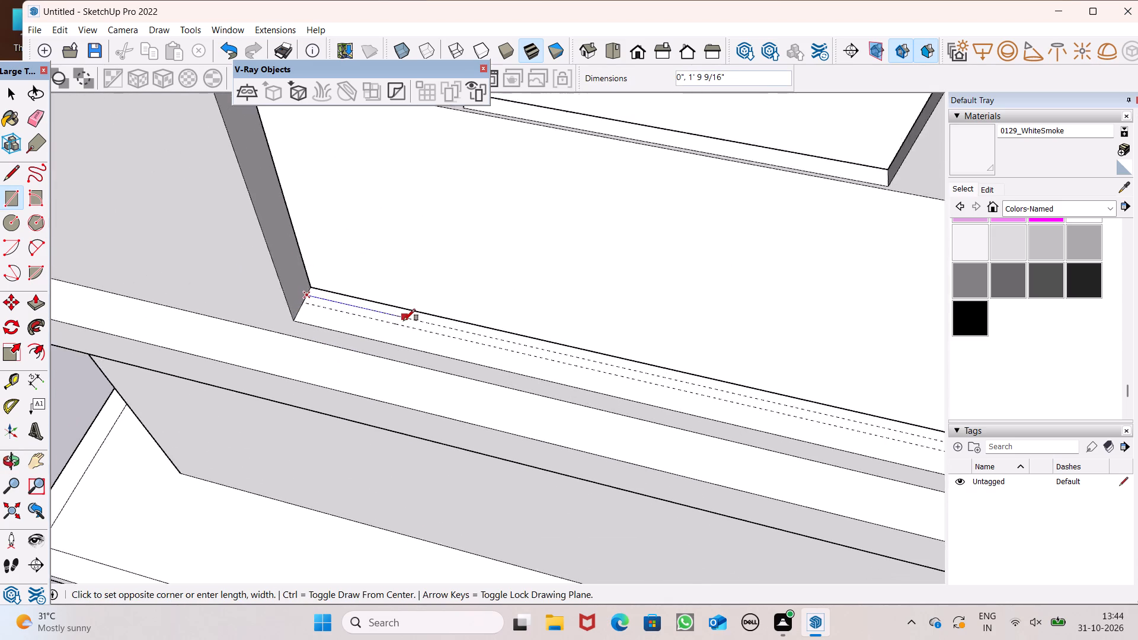
{"action": "scroll", "coordinate": [404, 321], "scroll_direction": "down", "scroll_amount": 13}
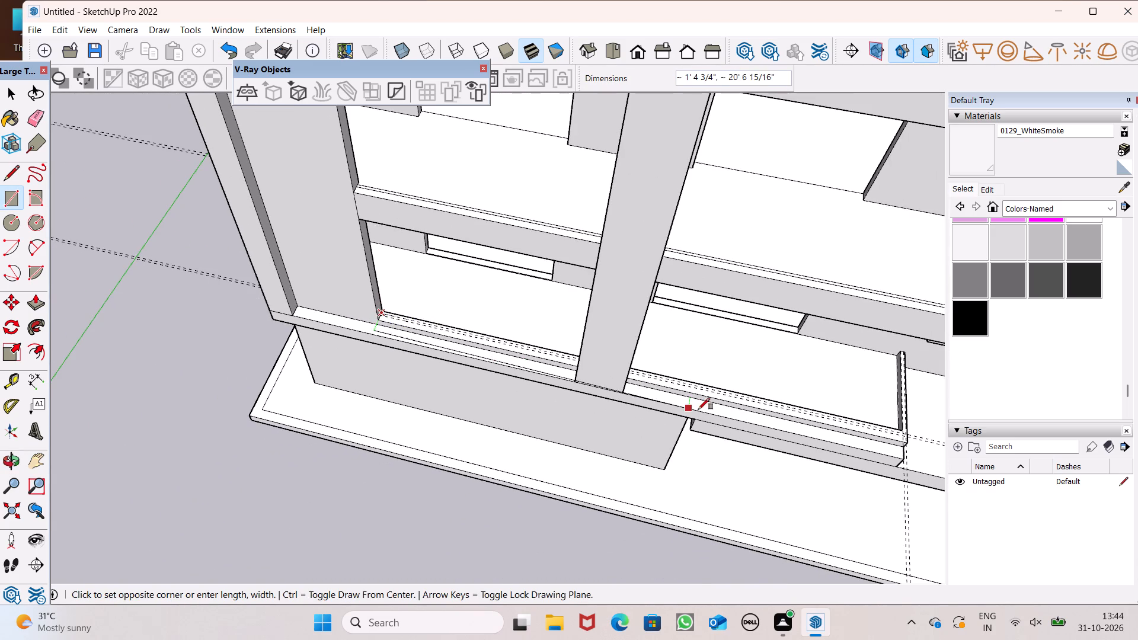
{"action": "scroll", "coordinate": [554, 399], "scroll_direction": "down", "scroll_amount": 6}
{"action": "scroll", "coordinate": [723, 443], "scroll_direction": "up", "scroll_amount": 6}
{"action": "scroll", "coordinate": [740, 395], "scroll_direction": "up", "scroll_amount": 19}
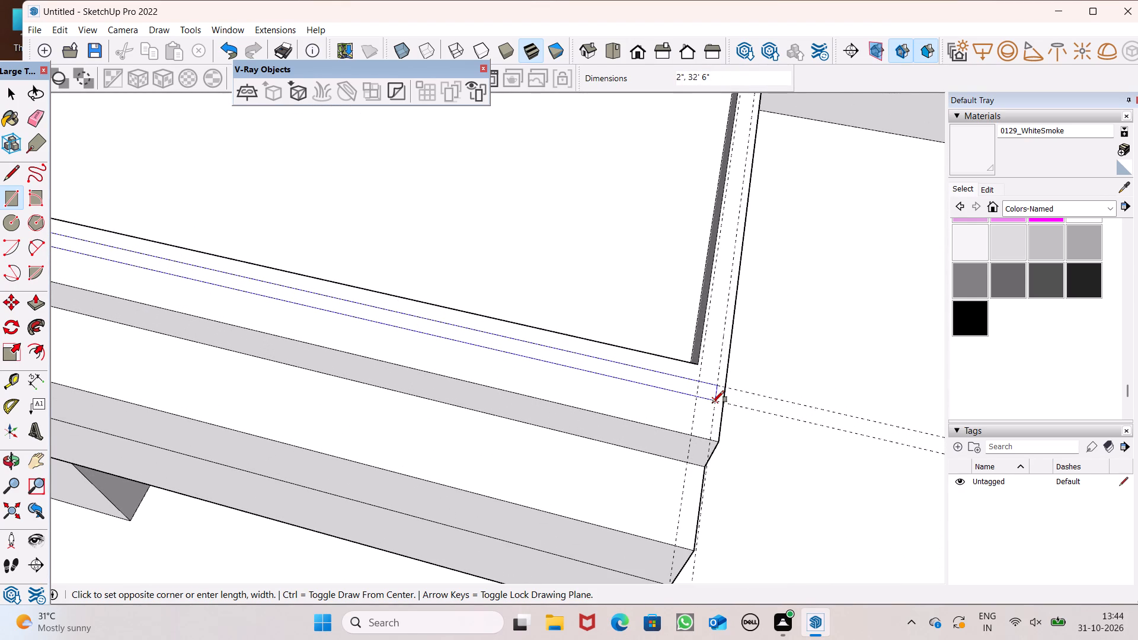
{"action": "left_click", "coordinate": [712, 401]}
Draw a rectangle 2" by about 6' 1" between the guides along the short side of the lower balcony's curb.
{"action": "middle_click_drag", "start_coordinate": [727, 439], "coordinate": [441, 456]}
{"action": "scroll", "coordinate": [452, 407], "scroll_direction": "down", "scroll_amount": 4}
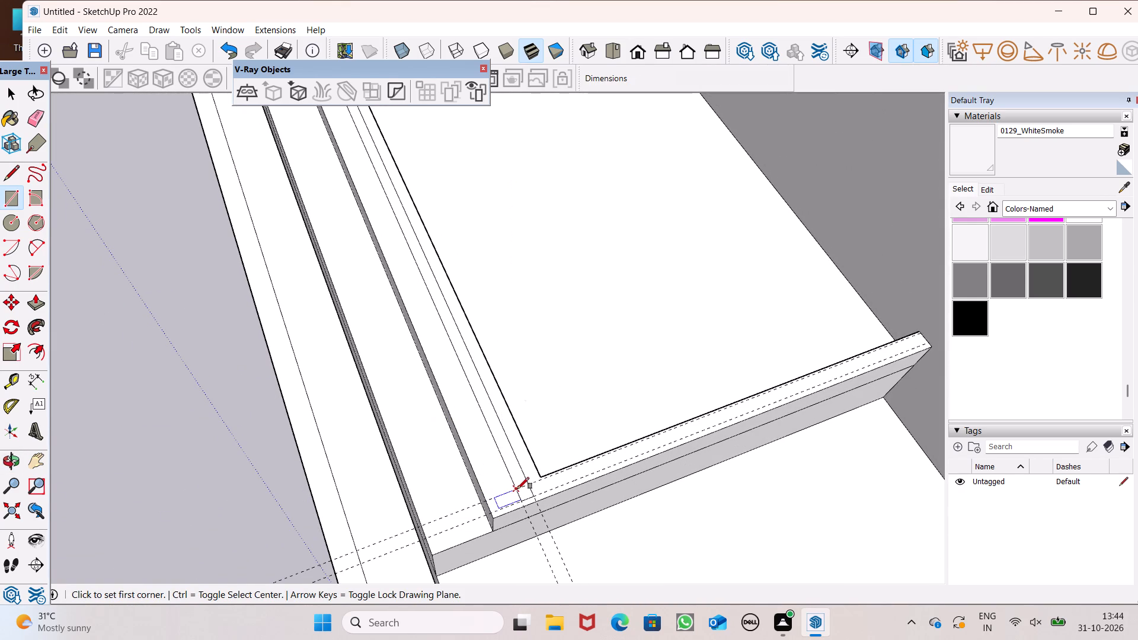
{"action": "left_click", "coordinate": [517, 489]}
{"action": "left_click", "coordinate": [518, 499]}
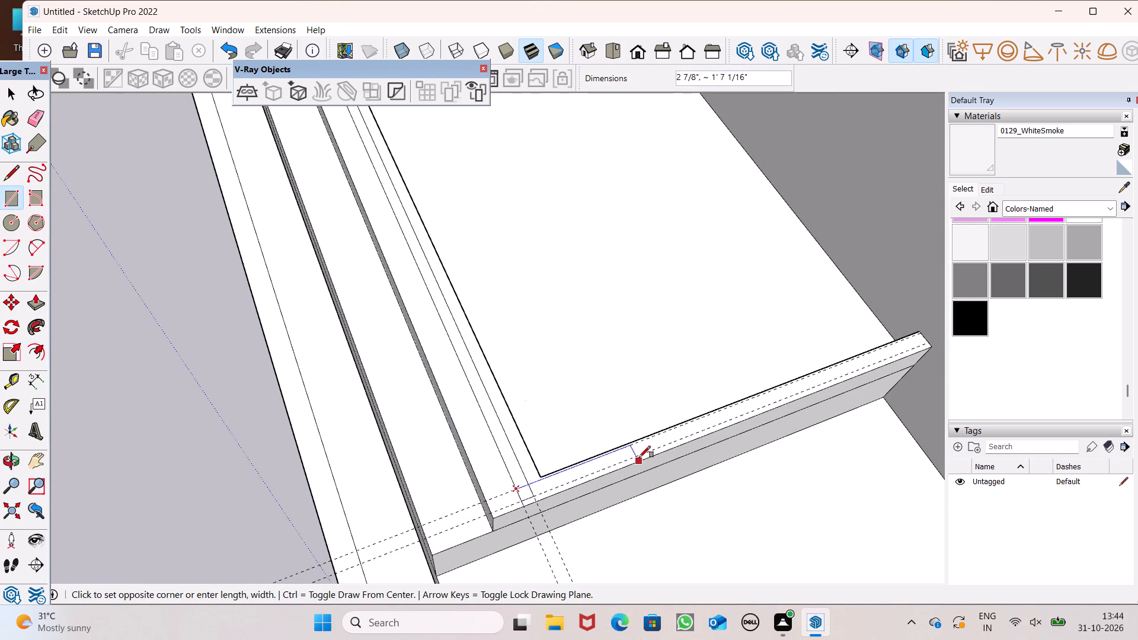
{"action": "scroll", "coordinate": [916, 354], "scroll_direction": "up", "scroll_amount": 3}
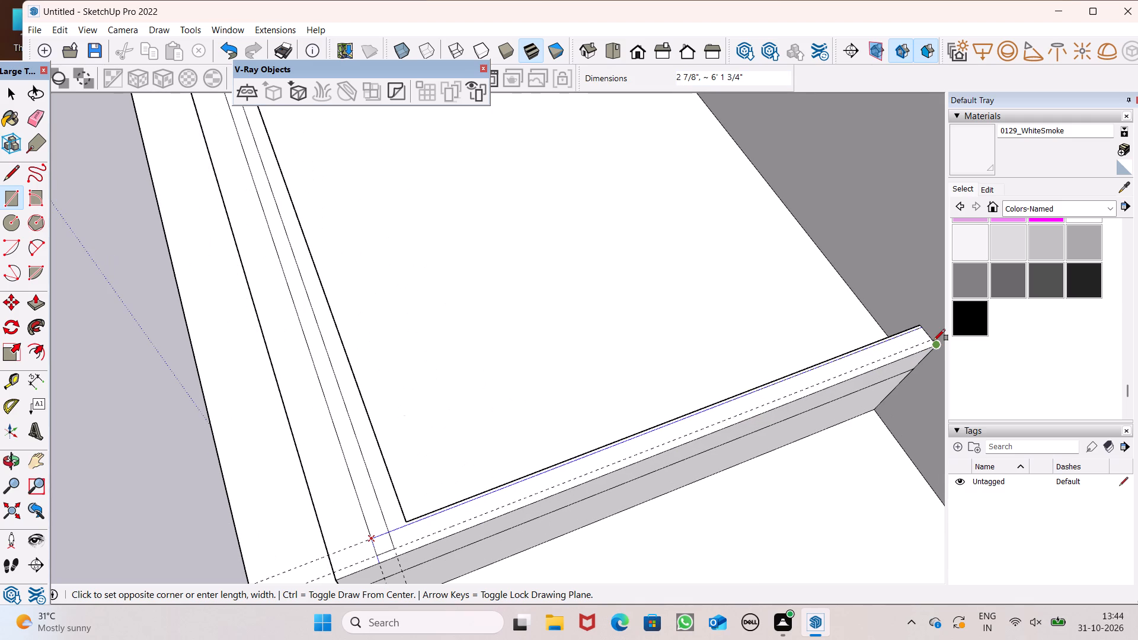
{"action": "scroll", "coordinate": [926, 338], "scroll_direction": "up", "scroll_amount": 6}
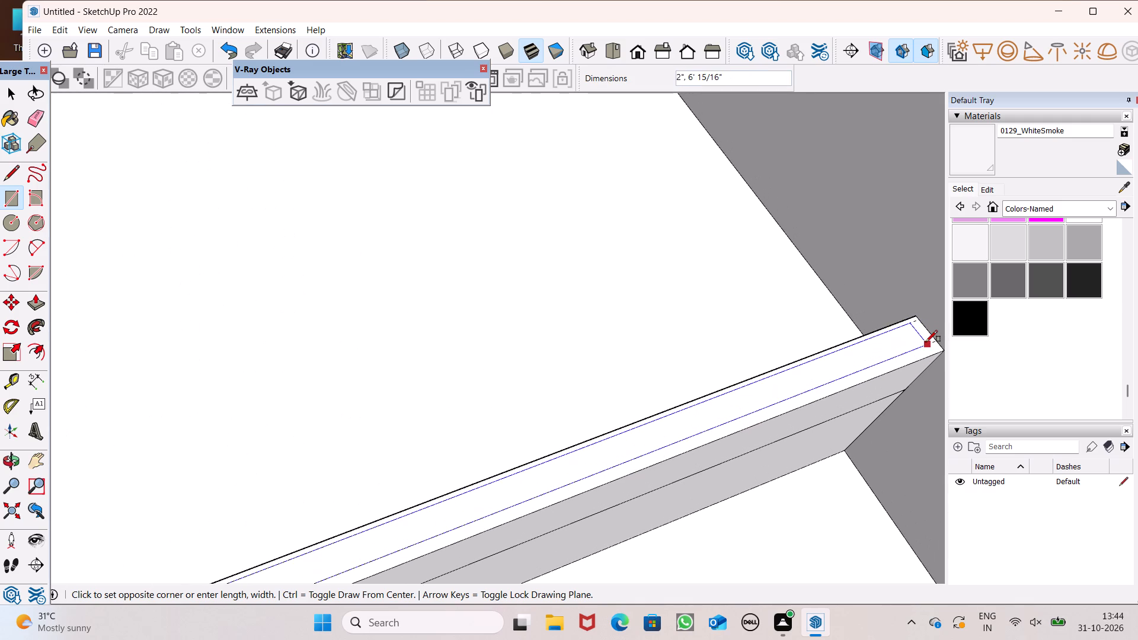
{"action": "left_click", "coordinate": [931, 341]}
{"action": "scroll", "coordinate": [816, 303], "scroll_direction": "down", "scroll_amount": 6}
{"action": "key", "text": "space"}
Erase the four guides crossing at the outer corner of the lower balcony's curb.
{"action": "scroll", "coordinate": [805, 299], "scroll_direction": "down", "scroll_amount": 4}
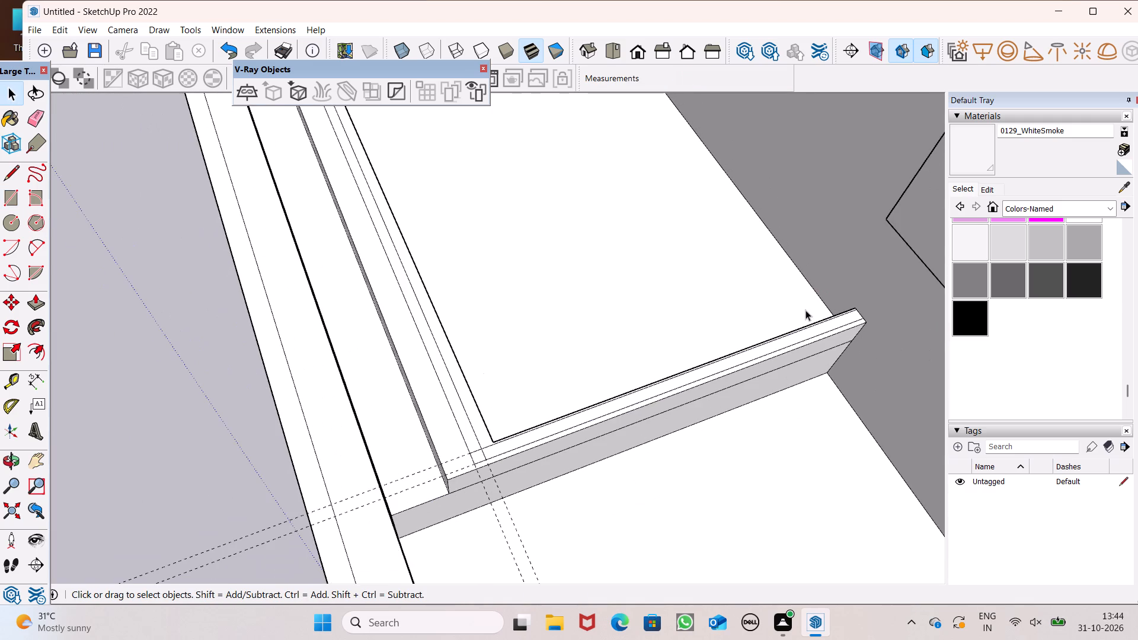
{"action": "scroll", "coordinate": [650, 357], "scroll_direction": "down", "scroll_amount": 5}
{"action": "left_click", "coordinate": [39, 130]}
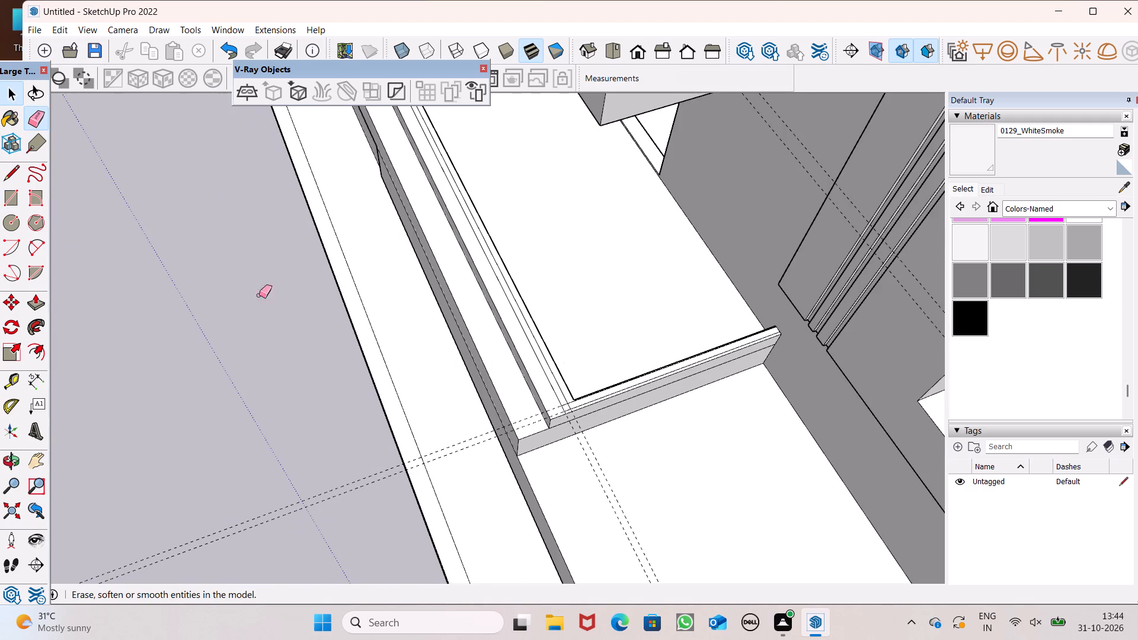
{"action": "left_click_drag", "start_coordinate": [285, 476], "coordinate": [292, 517]}
{"action": "left_click_drag", "start_coordinate": [600, 501], "coordinate": [631, 482]}
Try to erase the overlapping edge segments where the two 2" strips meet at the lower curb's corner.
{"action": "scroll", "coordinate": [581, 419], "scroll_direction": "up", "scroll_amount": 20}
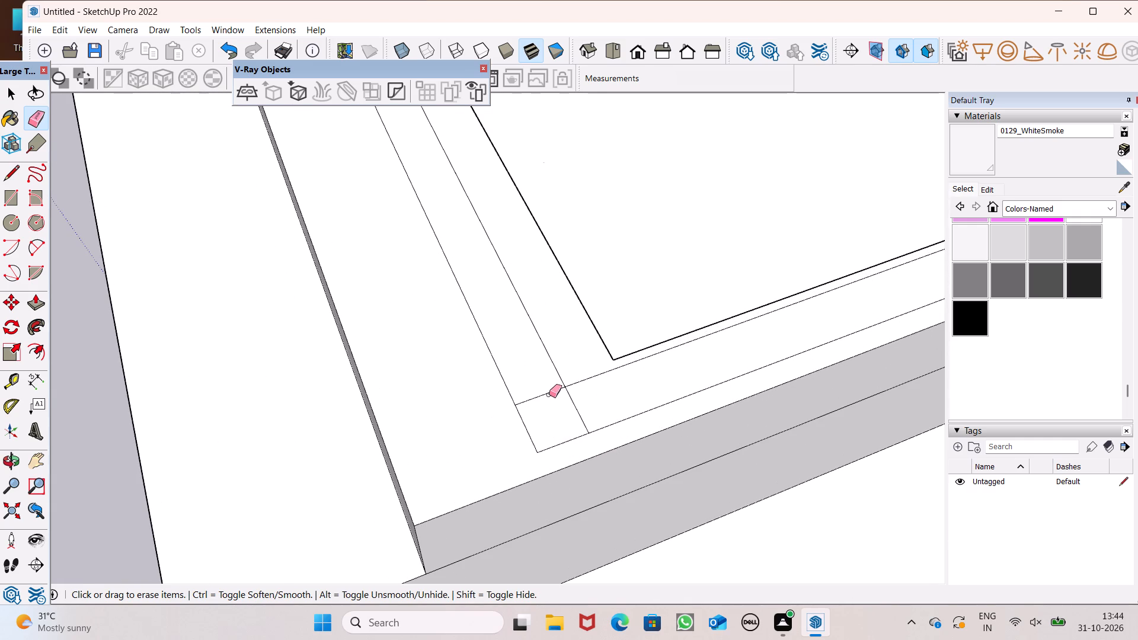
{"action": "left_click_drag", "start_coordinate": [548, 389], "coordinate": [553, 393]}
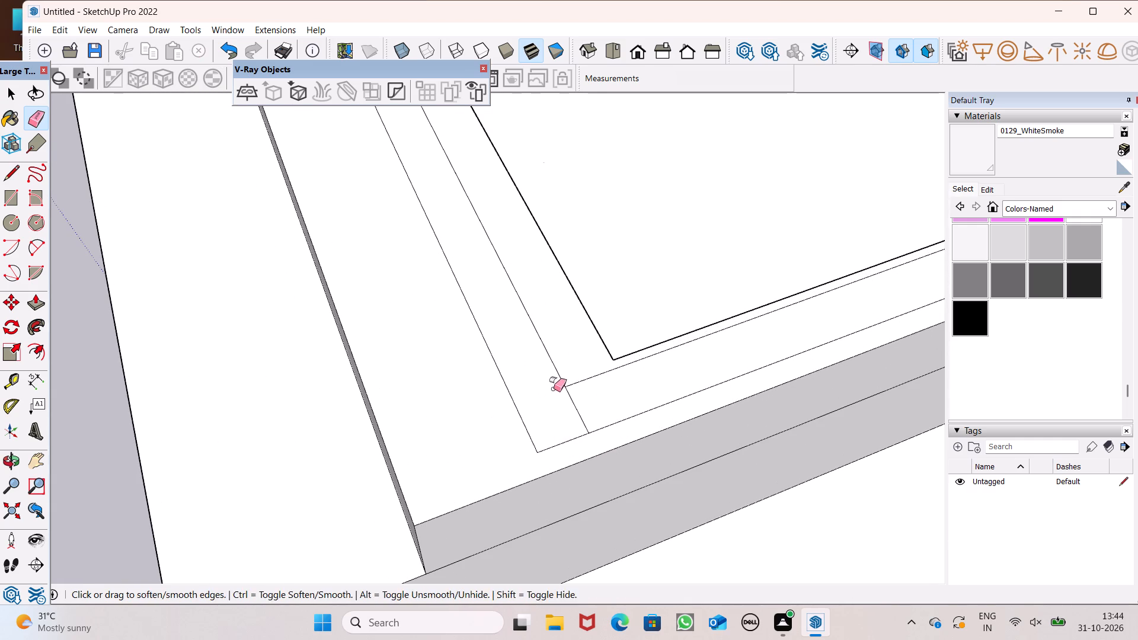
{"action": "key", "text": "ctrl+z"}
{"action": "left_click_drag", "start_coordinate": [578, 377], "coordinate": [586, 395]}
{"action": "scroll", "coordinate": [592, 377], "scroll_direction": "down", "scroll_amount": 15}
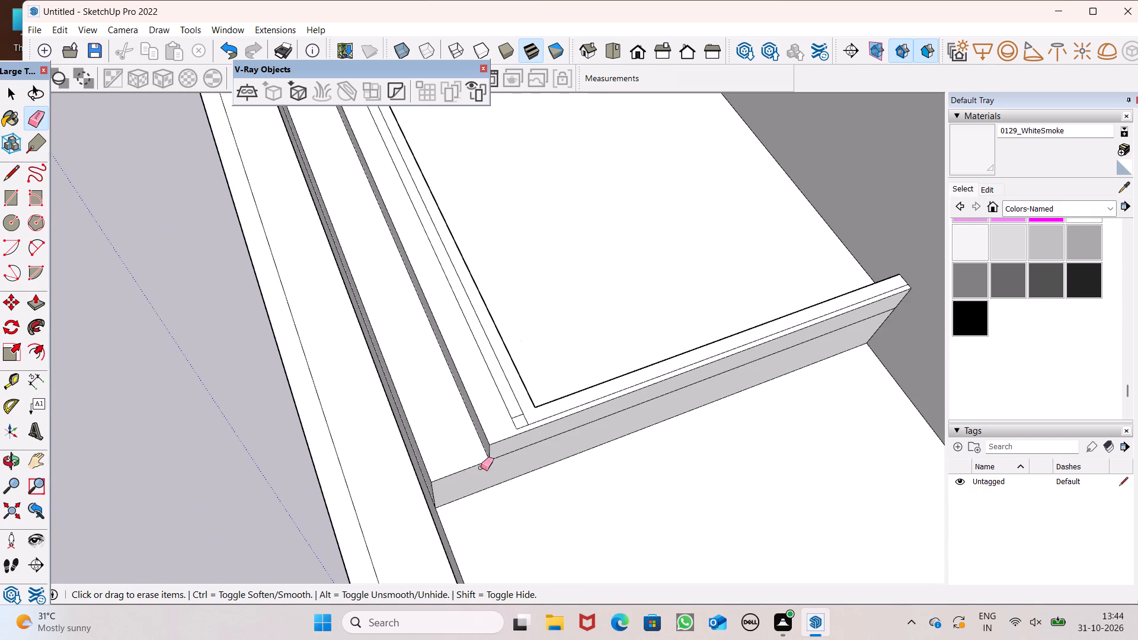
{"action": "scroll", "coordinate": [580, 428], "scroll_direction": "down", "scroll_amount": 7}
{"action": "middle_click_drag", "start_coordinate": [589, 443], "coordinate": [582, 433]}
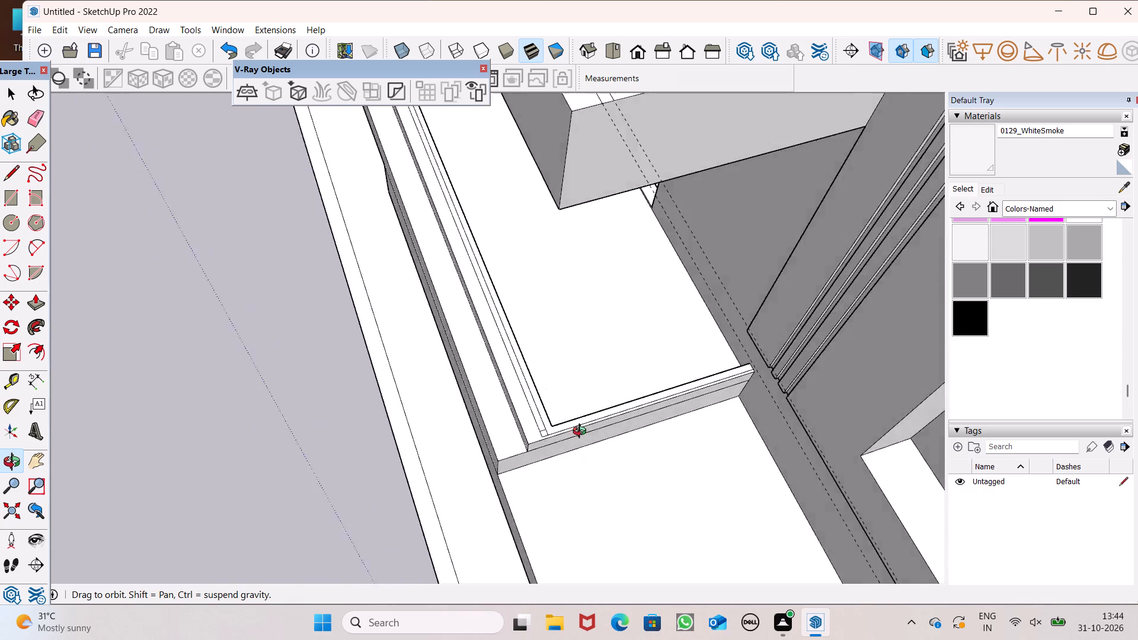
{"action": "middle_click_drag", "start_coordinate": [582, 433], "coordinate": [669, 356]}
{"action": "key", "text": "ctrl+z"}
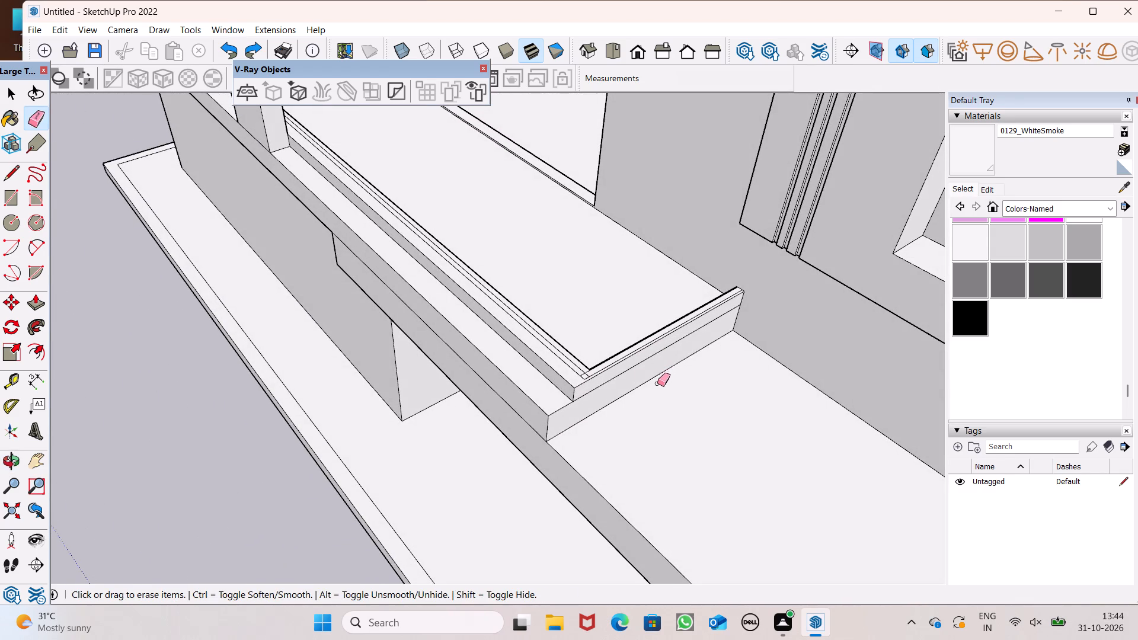
Erase the two inner edge segments at the lower curb's corner so the 2" strips merge into one L-shaped band.
{"action": "scroll", "coordinate": [602, 377], "scroll_direction": "up", "scroll_amount": 16}
{"action": "left_click_drag", "start_coordinate": [570, 357], "coordinate": [593, 356]}
{"action": "scroll", "coordinate": [578, 361], "scroll_direction": "down", "scroll_amount": 7}
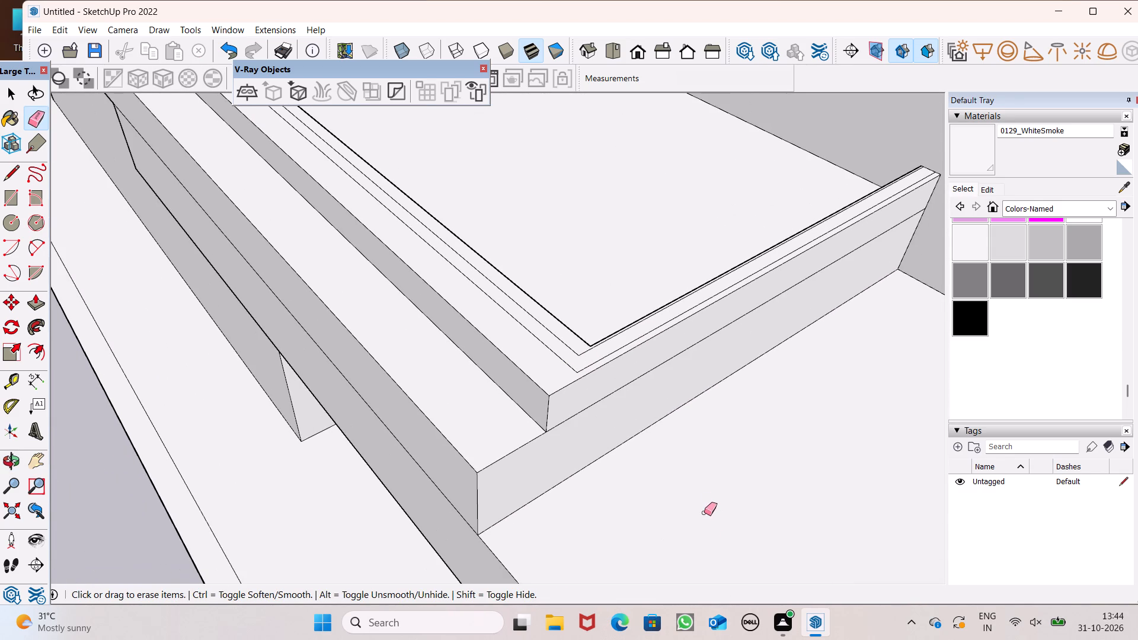
Erase the two guides running along the upper balcony slab's long front edge.
{"action": "scroll", "coordinate": [633, 91], "scroll_direction": "down", "scroll_amount": 4}
{"action": "scroll", "coordinate": [609, 220], "scroll_direction": "down", "scroll_amount": 14}
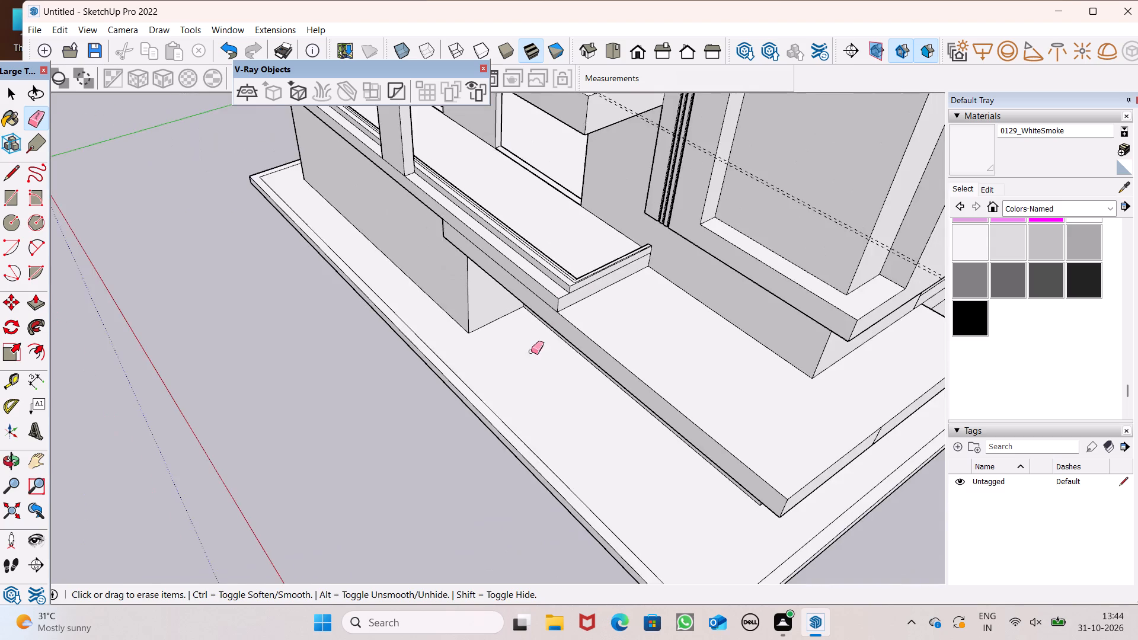
{"action": "middle_click_drag", "start_coordinate": [534, 351], "coordinate": [691, 432]}
{"action": "scroll", "coordinate": [469, 413], "scroll_direction": "down", "scroll_amount": 7}
{"action": "scroll", "coordinate": [293, 285], "scroll_direction": "up", "scroll_amount": 1}
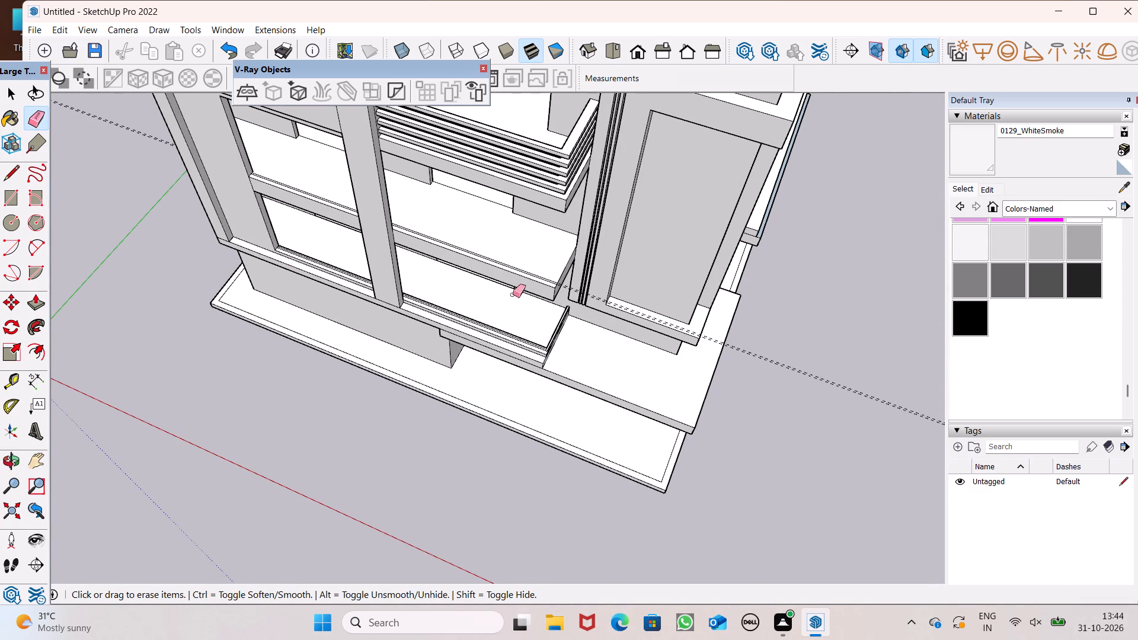
{"action": "scroll", "coordinate": [443, 439], "scroll_direction": "down", "scroll_amount": 3}
{"action": "scroll", "coordinate": [443, 376], "scroll_direction": "up", "scroll_amount": 8}
{"action": "scroll", "coordinate": [732, 372], "scroll_direction": "up", "scroll_amount": 1}
{"action": "middle_click_drag", "start_coordinate": [731, 372], "coordinate": [593, 357]}
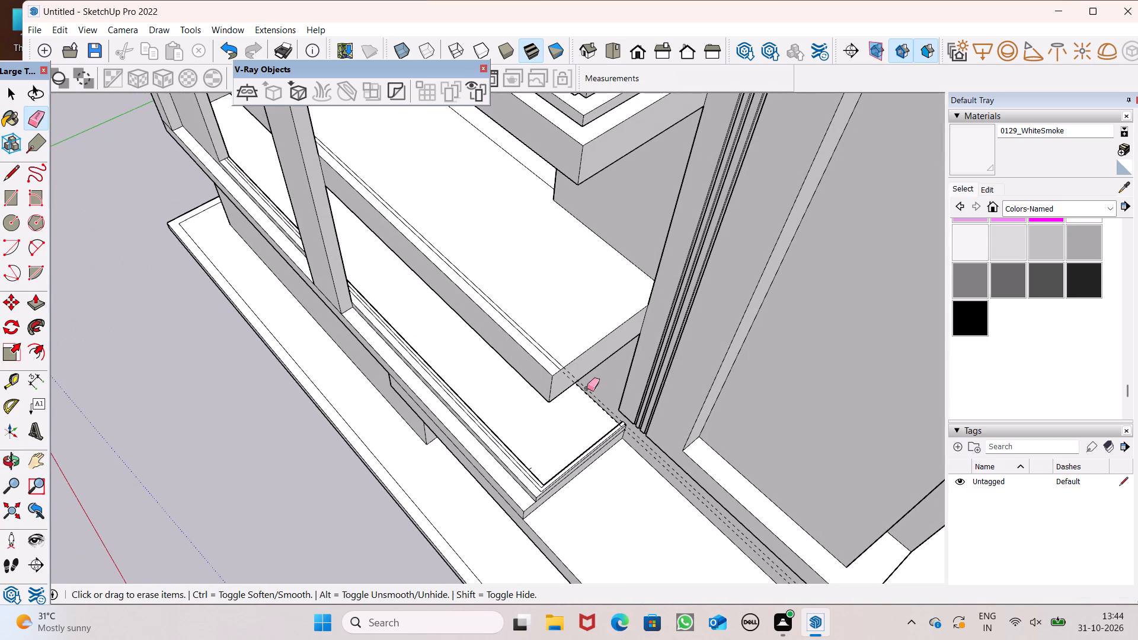
{"action": "left_click", "coordinate": [584, 399]}
{"action": "left_click", "coordinate": [589, 393]}
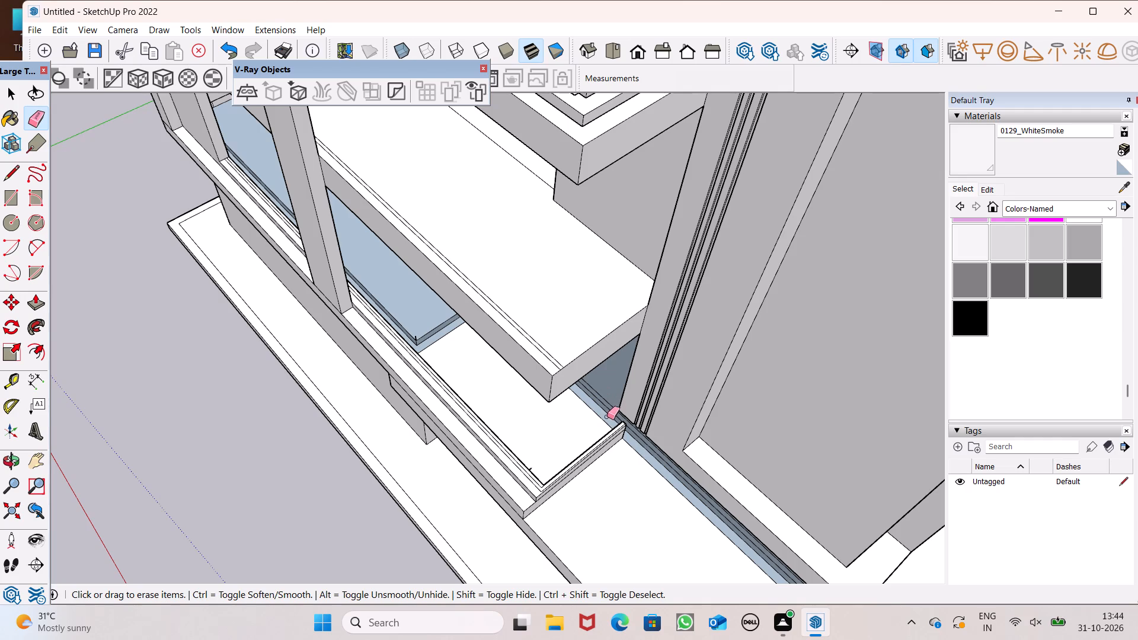
{"action": "key", "text": "ctrl+z"}
{"action": "scroll", "coordinate": [527, 407], "scroll_direction": "down", "scroll_amount": 3}
{"action": "middle_click_drag", "start_coordinate": [553, 471], "coordinate": [632, 271]}
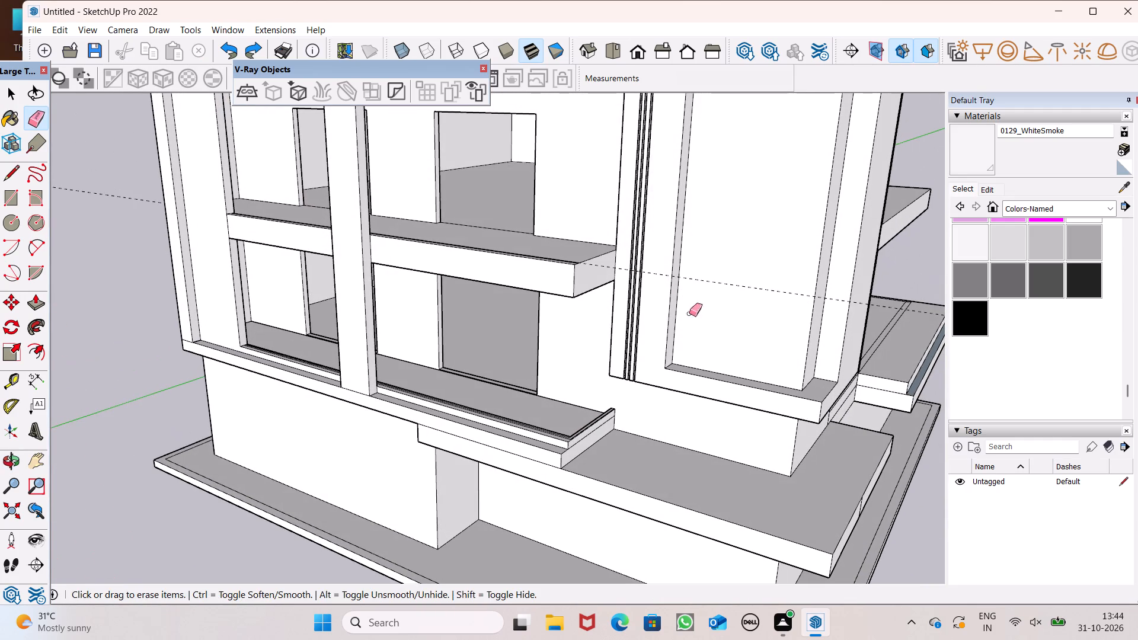
{"action": "left_click", "coordinate": [787, 288]}
Place a guide about 1 1/8" in from the upper balcony slab's short end edge and a second guide 2" further in.
{"action": "middle_click_drag", "start_coordinate": [776, 307], "coordinate": [596, 487]}
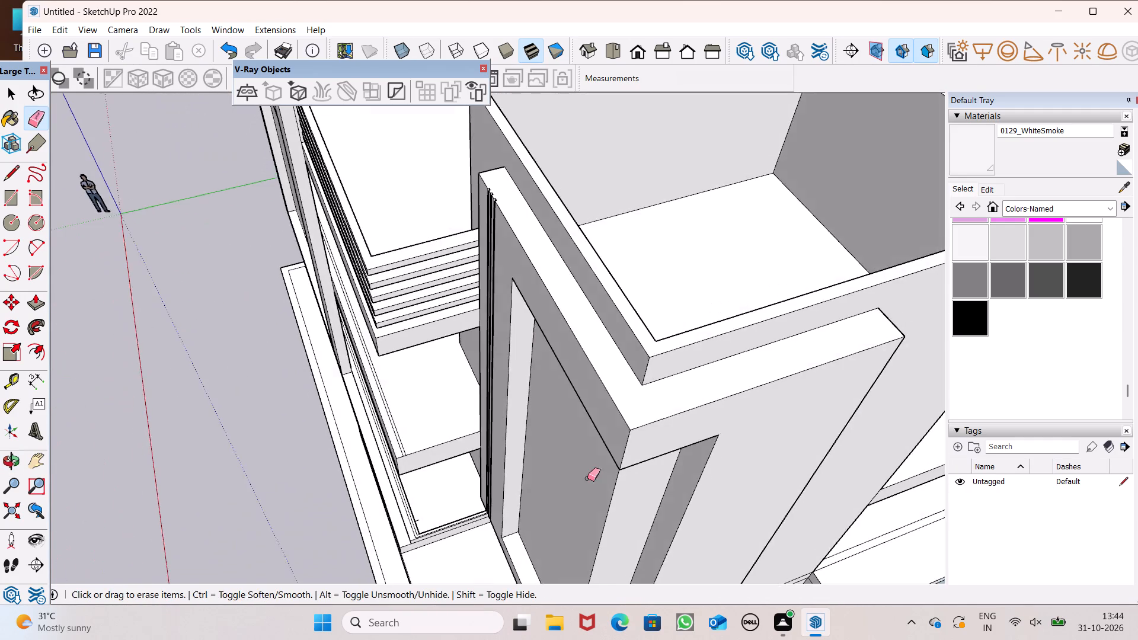
{"action": "scroll", "coordinate": [467, 447], "scroll_direction": "up", "scroll_amount": 7}
{"action": "left_click", "coordinate": [6, 376]}
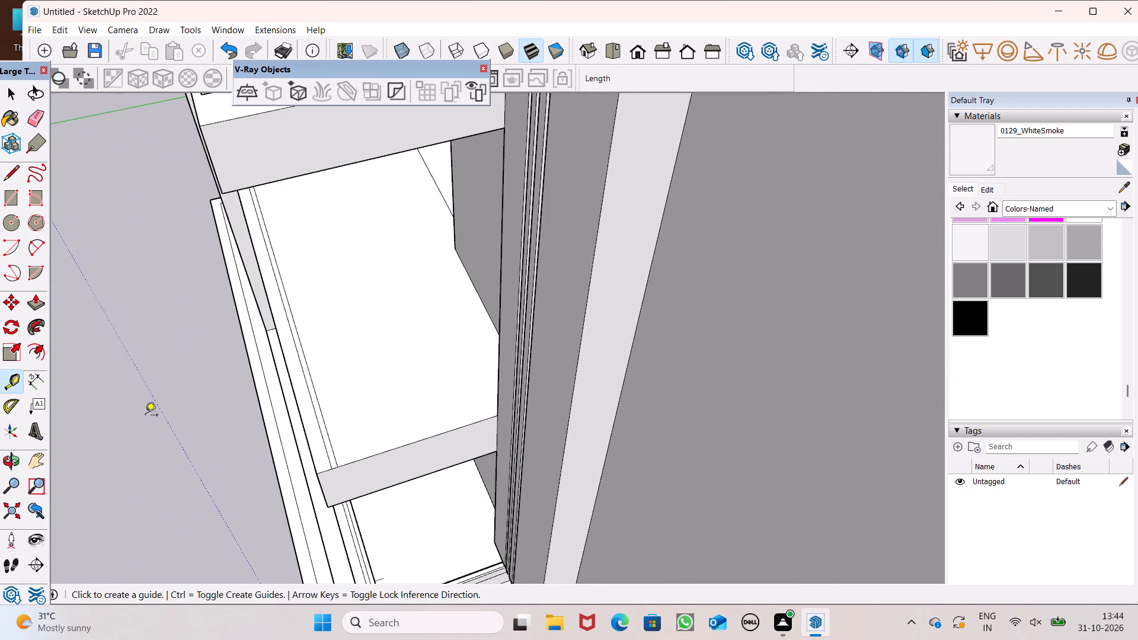
{"action": "scroll", "coordinate": [307, 469], "scroll_direction": "up", "scroll_amount": 6}
{"action": "scroll", "coordinate": [461, 389], "scroll_direction": "down", "scroll_amount": 2}
{"action": "middle_click_drag", "start_coordinate": [539, 414], "coordinate": [544, 420]}
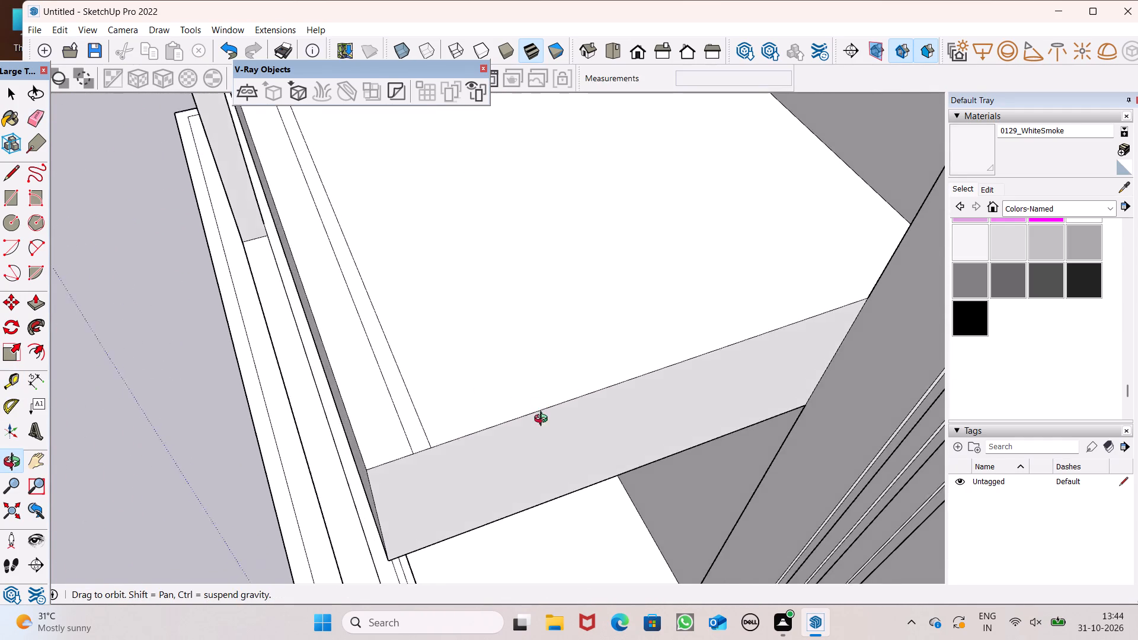
{"action": "middle_click_drag", "start_coordinate": [544, 420], "coordinate": [537, 446]}
{"action": "scroll", "coordinate": [488, 446], "scroll_direction": "up", "scroll_amount": 3}
{"action": "left_click", "coordinate": [487, 444]}
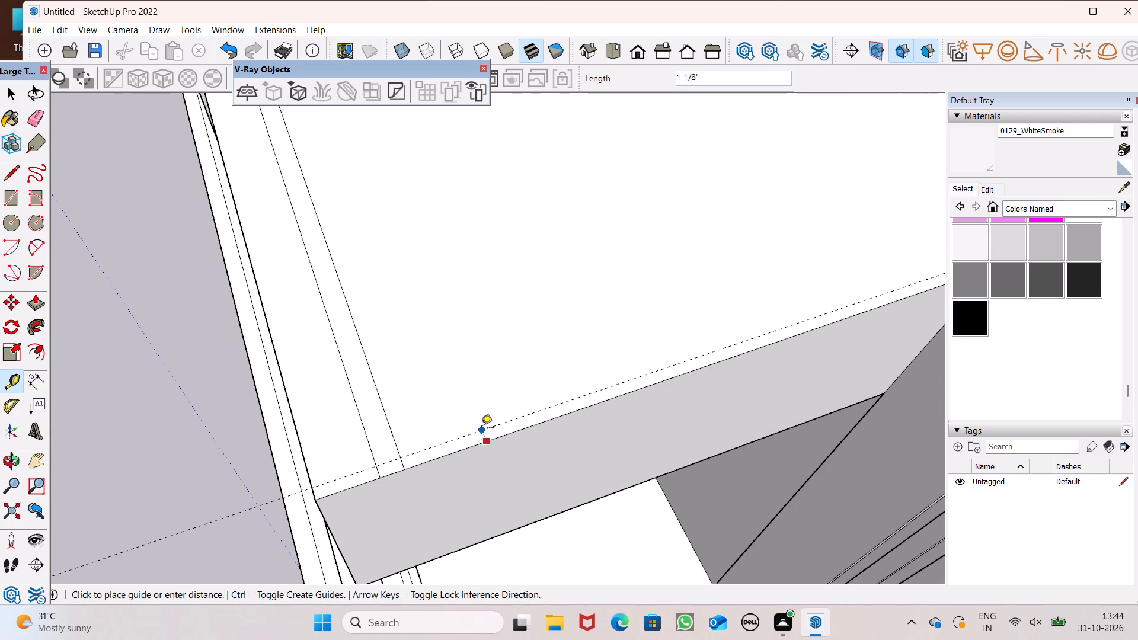
{"action": "left_click", "coordinate": [481, 428]}
{"action": "left_click", "coordinate": [480, 428]}
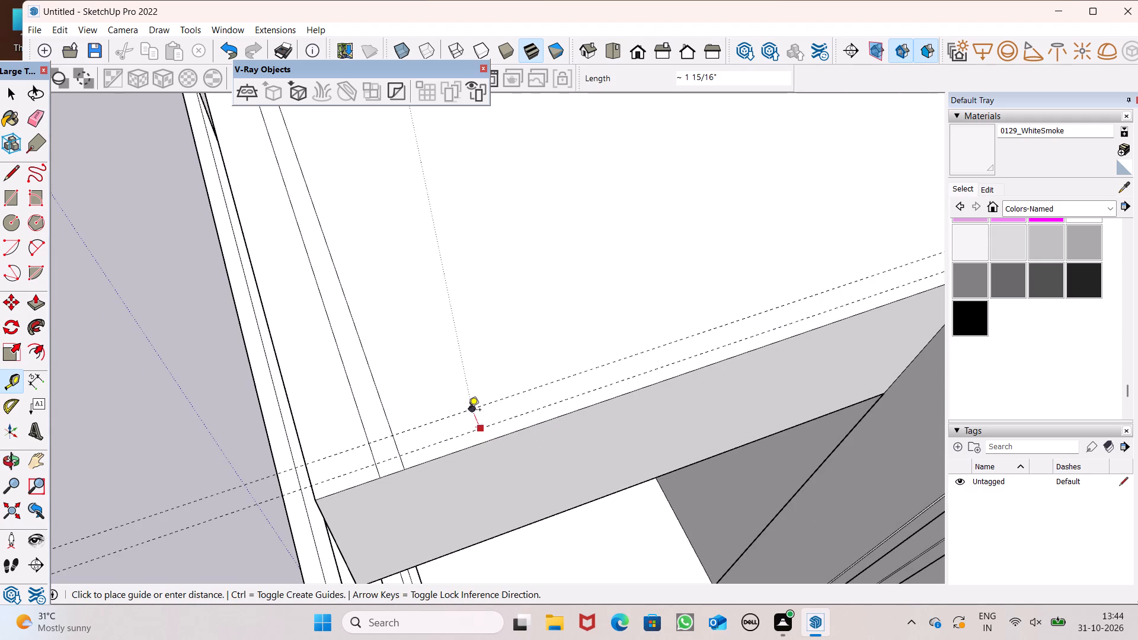
{"action": "type", "text": "2\""}
{"action": "key", "text": "Return"}
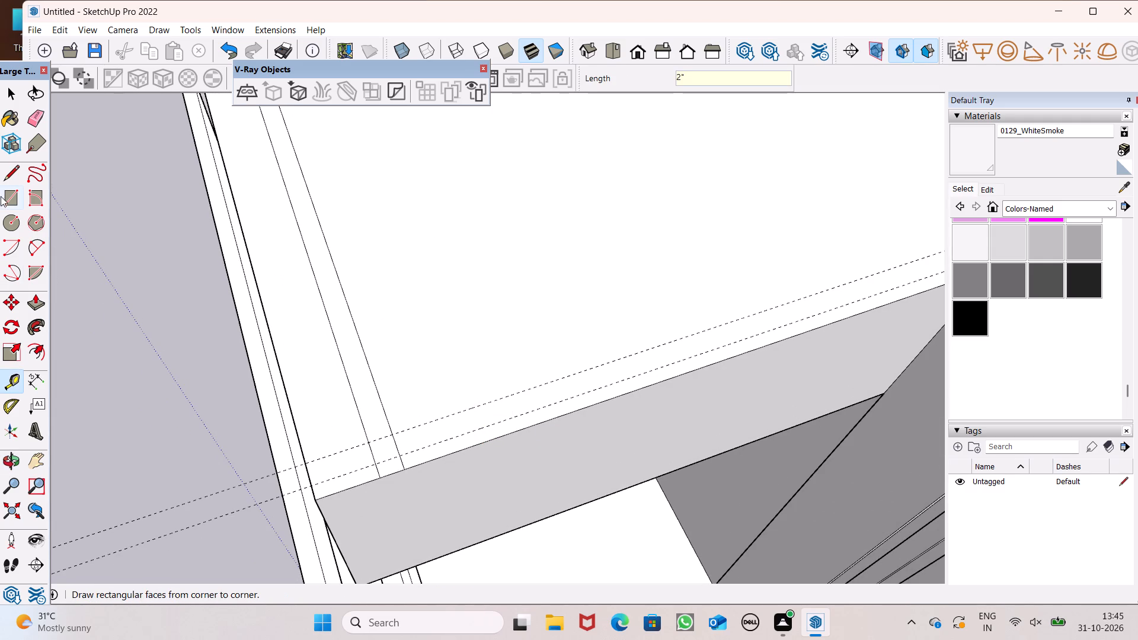
Draw a rectangle 2" by about 6' 1 7/16" between the guides along the upper balcony slab's short end, up to the house wall.
{"action": "left_click", "coordinate": [4, 191]}
{"action": "left_click", "coordinate": [370, 441]}
{"action": "scroll", "coordinate": [375, 455], "scroll_direction": "down", "scroll_amount": 6}
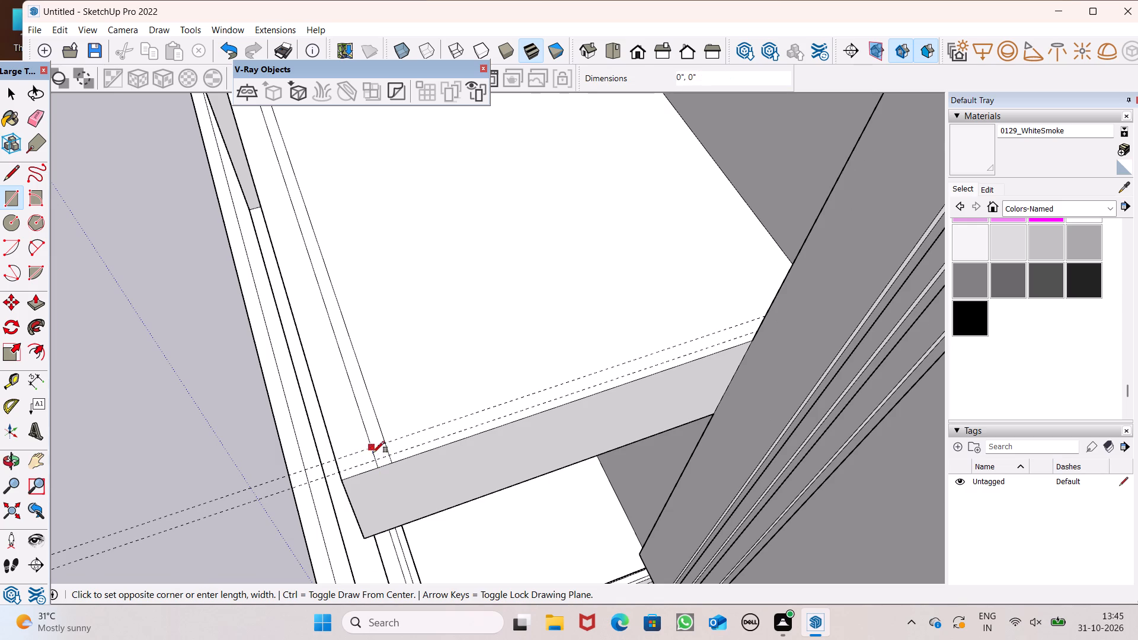
{"action": "scroll", "coordinate": [367, 465], "scroll_direction": "up", "scroll_amount": 7}
{"action": "left_click", "coordinate": [383, 456]}
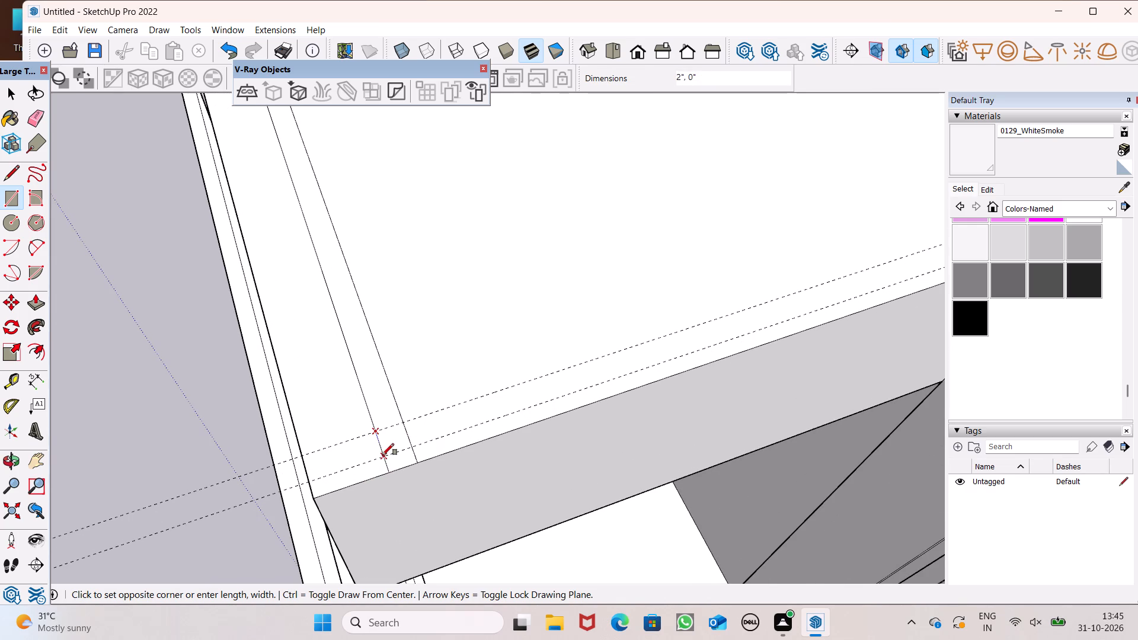
{"action": "scroll", "coordinate": [387, 447], "scroll_direction": "down", "scroll_amount": 5}
{"action": "middle_click_drag", "start_coordinate": [414, 443], "coordinate": [596, 420]}
{"action": "scroll", "coordinate": [583, 316], "scroll_direction": "down", "scroll_amount": 5}
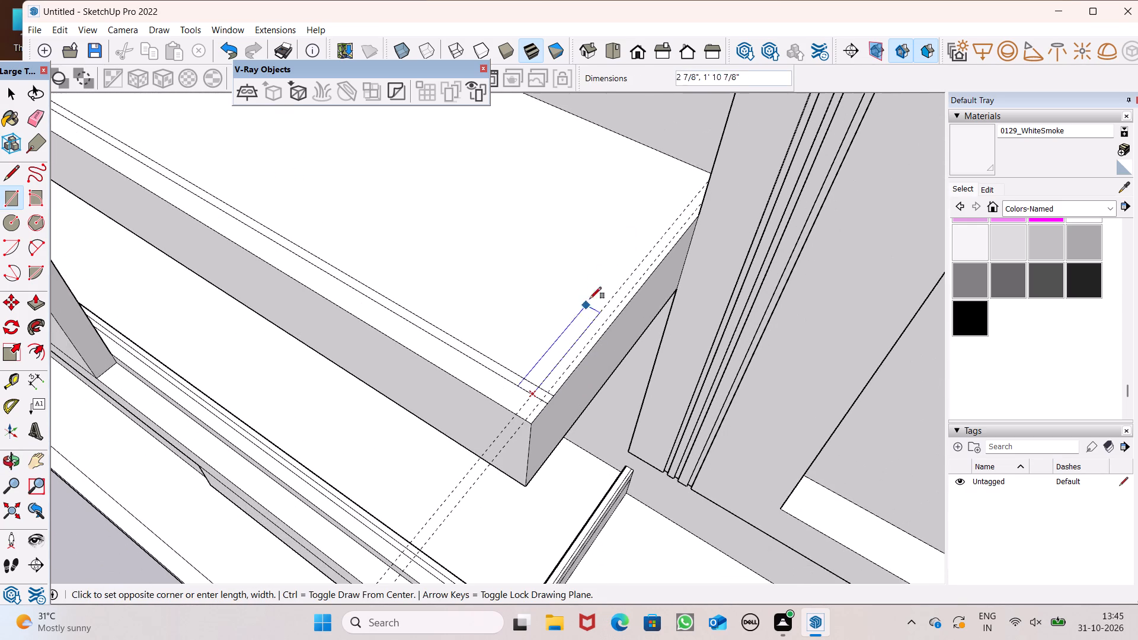
{"action": "scroll", "coordinate": [660, 220], "scroll_direction": "up", "scroll_amount": 1}
{"action": "middle_click_drag", "start_coordinate": [674, 182], "coordinate": [768, 232]}
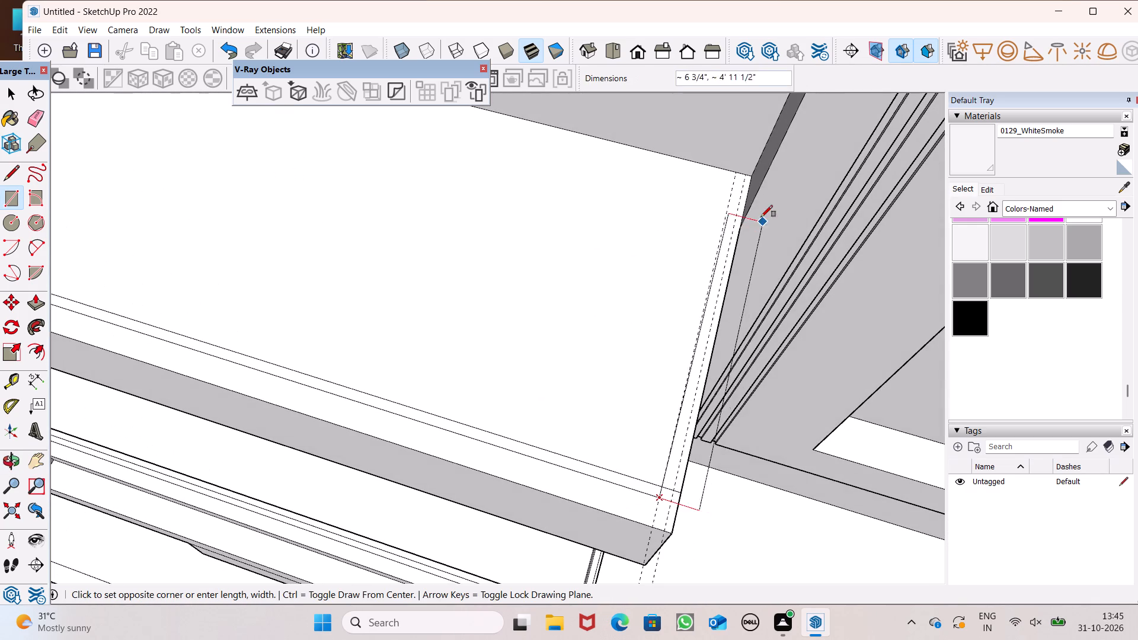
{"action": "scroll", "coordinate": [747, 175], "scroll_direction": "up", "scroll_amount": 6}
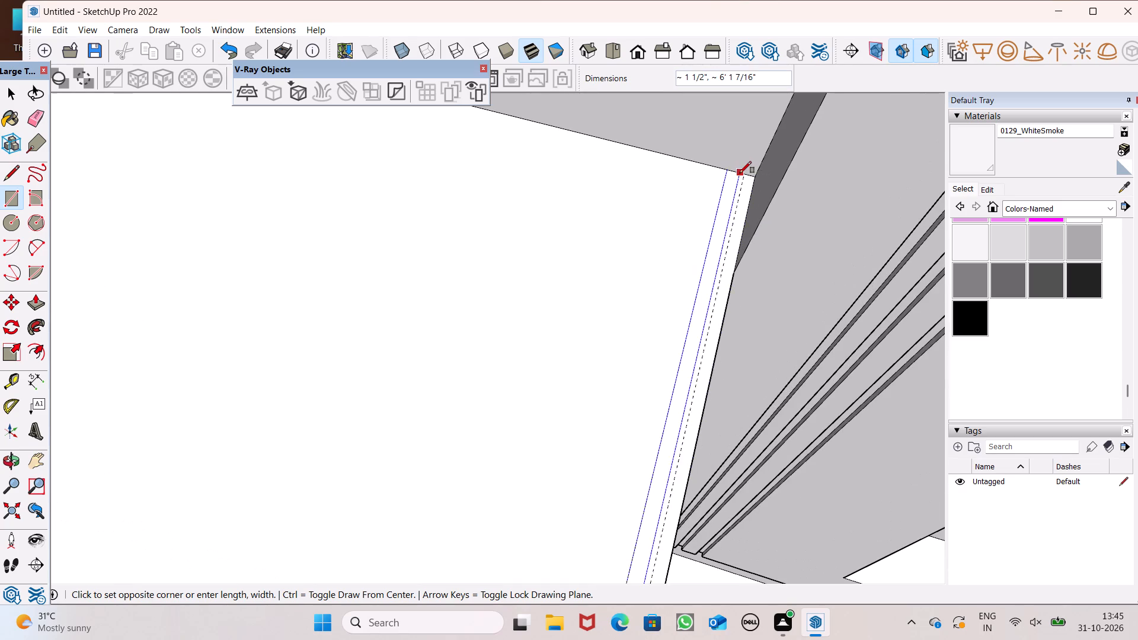
{"action": "scroll", "coordinate": [760, 169], "scroll_direction": "up", "scroll_amount": 6}
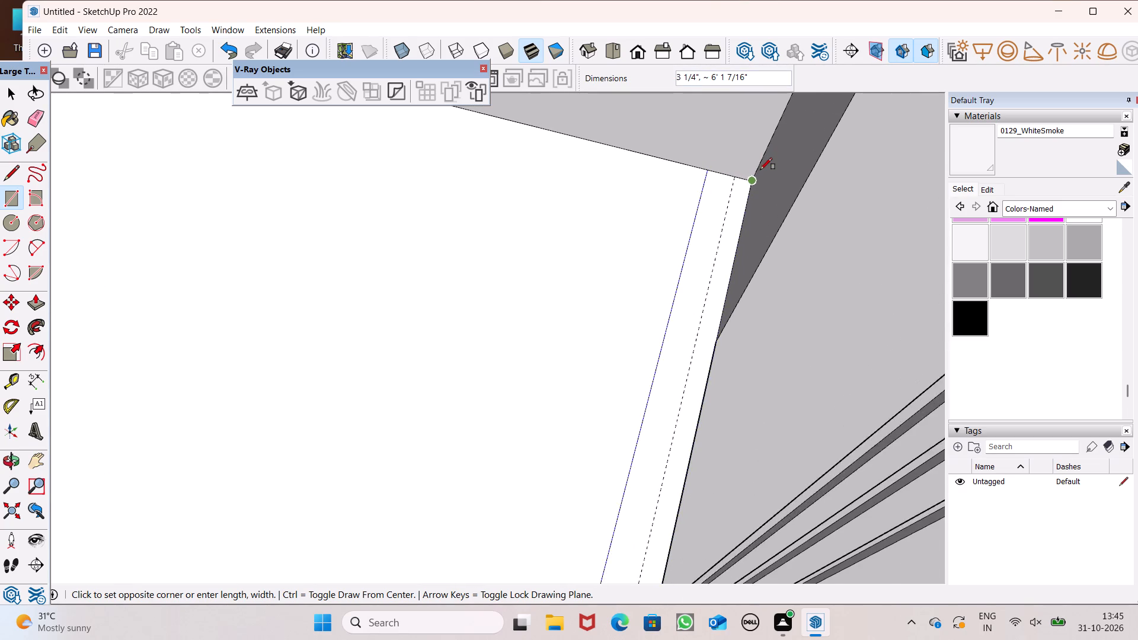
{"action": "scroll", "coordinate": [733, 177], "scroll_direction": "up", "scroll_amount": 3}
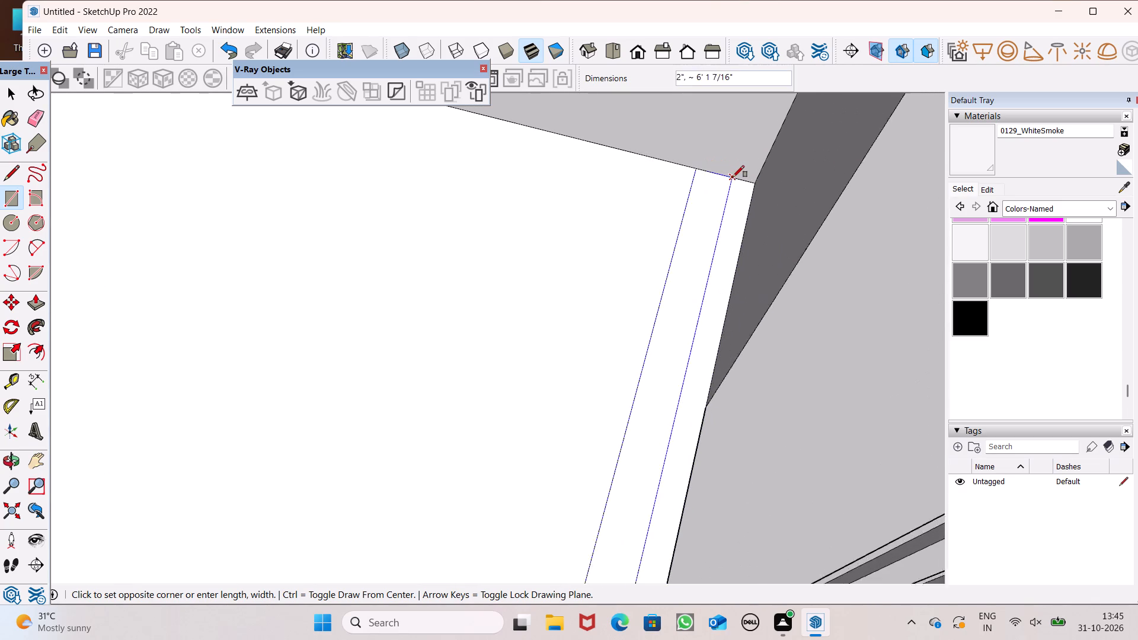
{"action": "scroll", "coordinate": [733, 177], "scroll_direction": "up", "scroll_amount": 5}
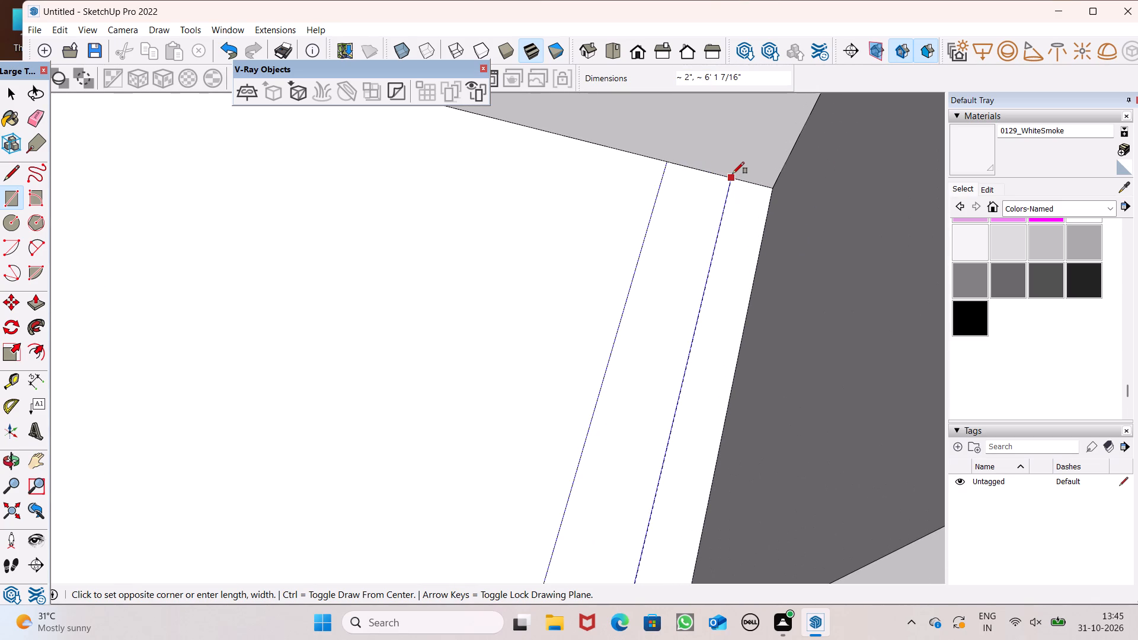
{"action": "scroll", "coordinate": [733, 174], "scroll_direction": "up", "scroll_amount": 8}
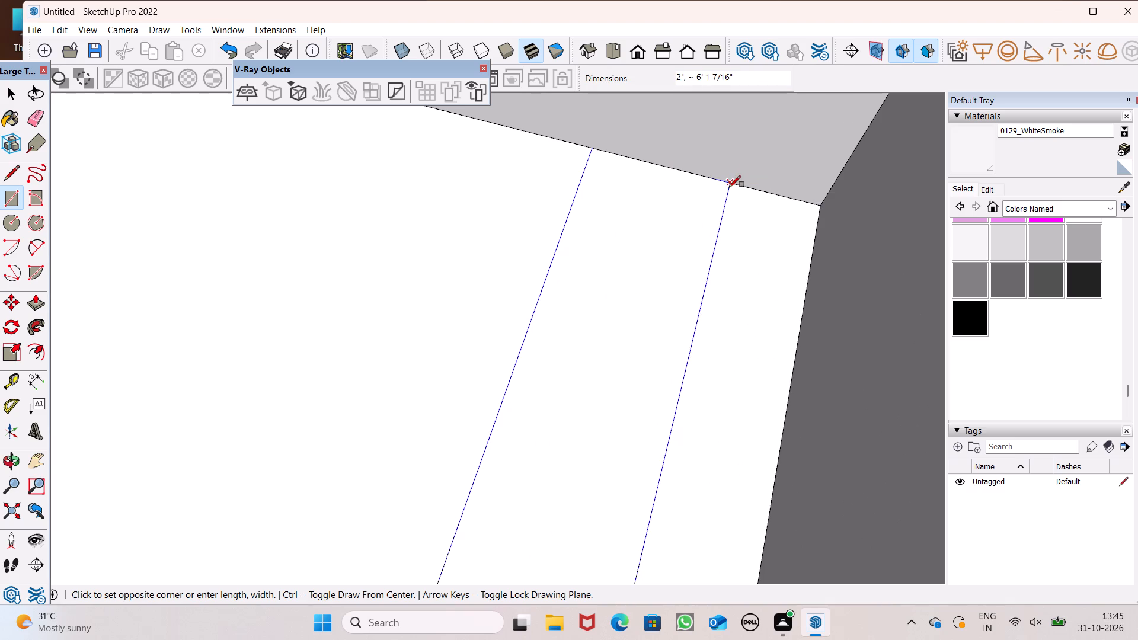
{"action": "left_click", "coordinate": [729, 187]}
{"action": "scroll", "coordinate": [583, 155], "scroll_direction": "down", "scroll_amount": 6}
{"action": "key", "text": "space"}
Erase the two guides running along the upper balcony slab's short end edge.
{"action": "scroll", "coordinate": [577, 162], "scroll_direction": "down", "scroll_amount": 14}
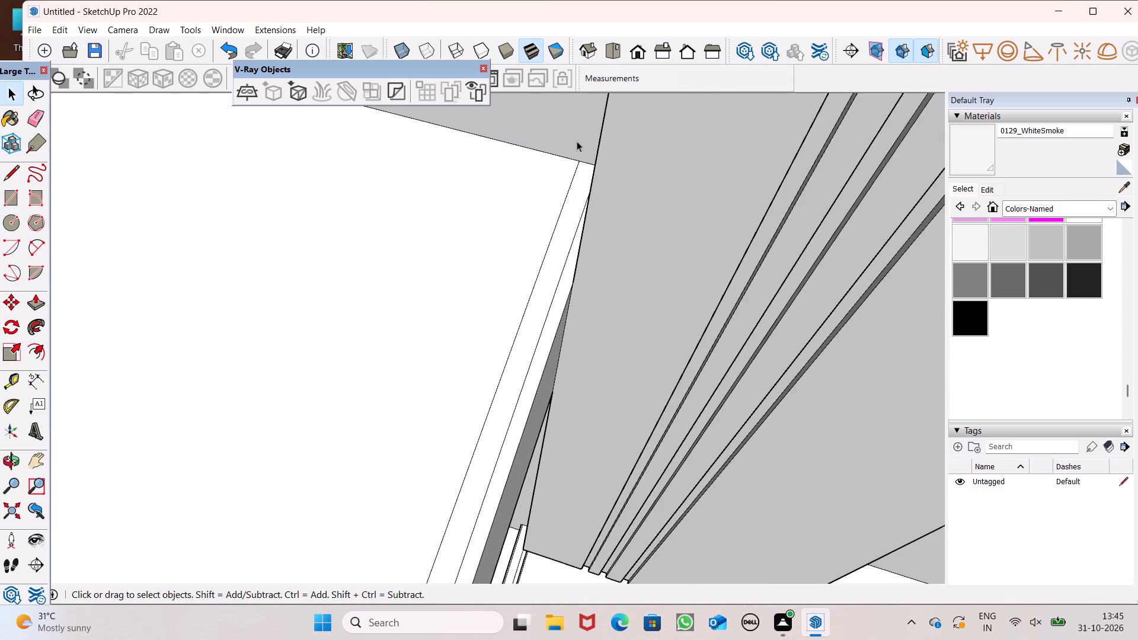
{"action": "scroll", "coordinate": [577, 141], "scroll_direction": "down", "scroll_amount": 9}
{"action": "scroll", "coordinate": [539, 259], "scroll_direction": "down", "scroll_amount": 11}
{"action": "middle_click_drag", "start_coordinate": [497, 353], "coordinate": [479, 340]}
{"action": "scroll", "coordinate": [452, 287], "scroll_direction": "down", "scroll_amount": 3}
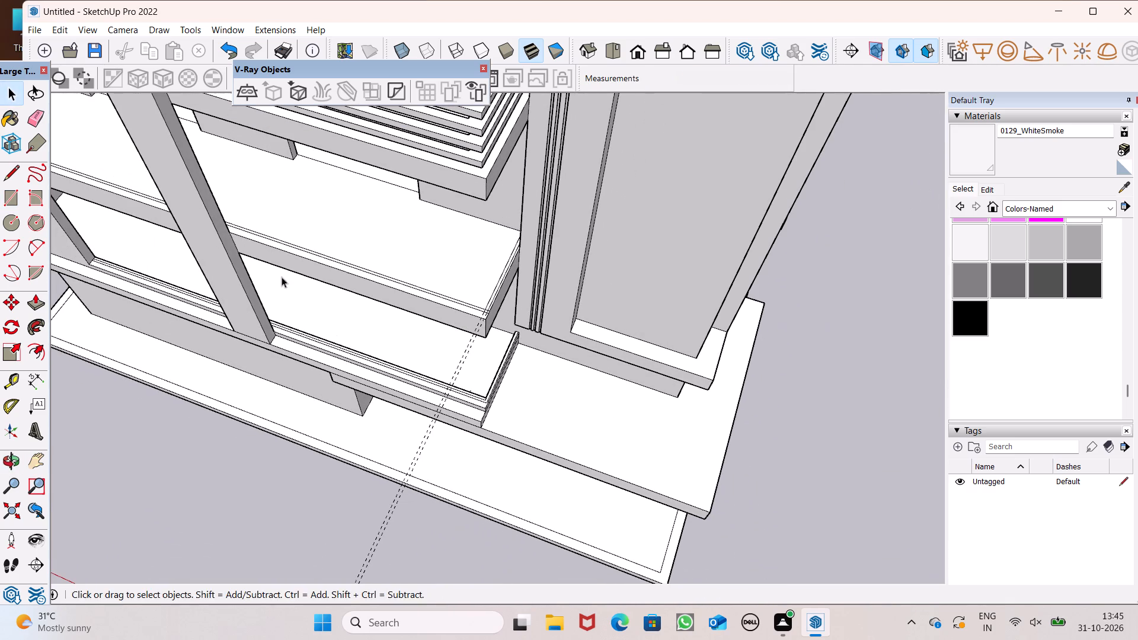
{"action": "left_click_drag", "start_coordinate": [28, 113], "coordinate": [34, 113]}
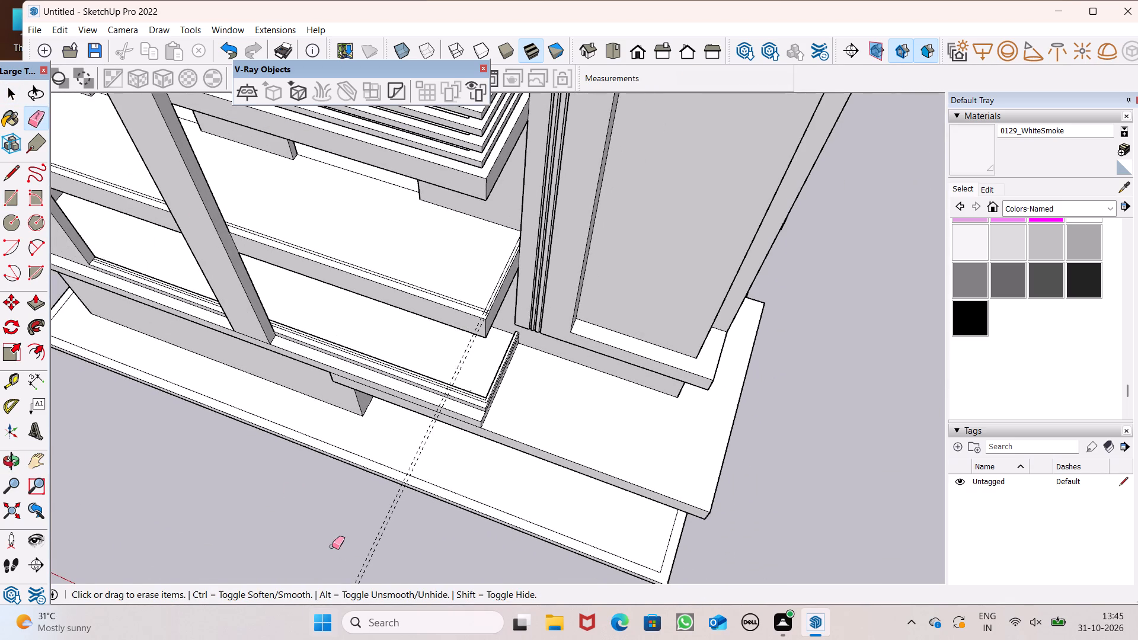
{"action": "left_click_drag", "start_coordinate": [381, 520], "coordinate": [389, 521]}
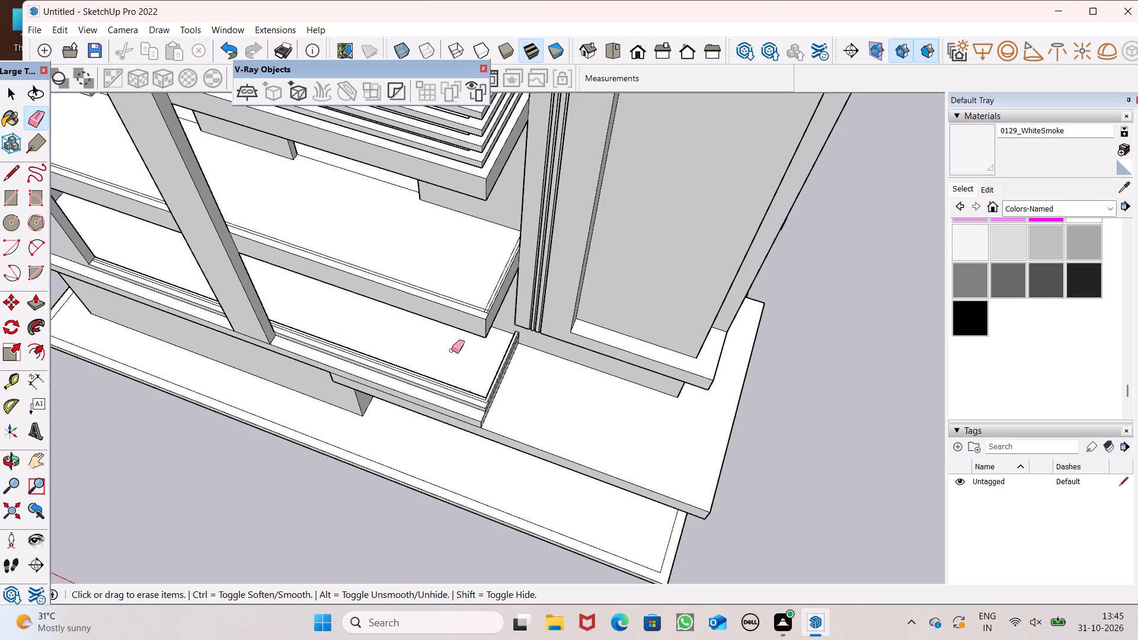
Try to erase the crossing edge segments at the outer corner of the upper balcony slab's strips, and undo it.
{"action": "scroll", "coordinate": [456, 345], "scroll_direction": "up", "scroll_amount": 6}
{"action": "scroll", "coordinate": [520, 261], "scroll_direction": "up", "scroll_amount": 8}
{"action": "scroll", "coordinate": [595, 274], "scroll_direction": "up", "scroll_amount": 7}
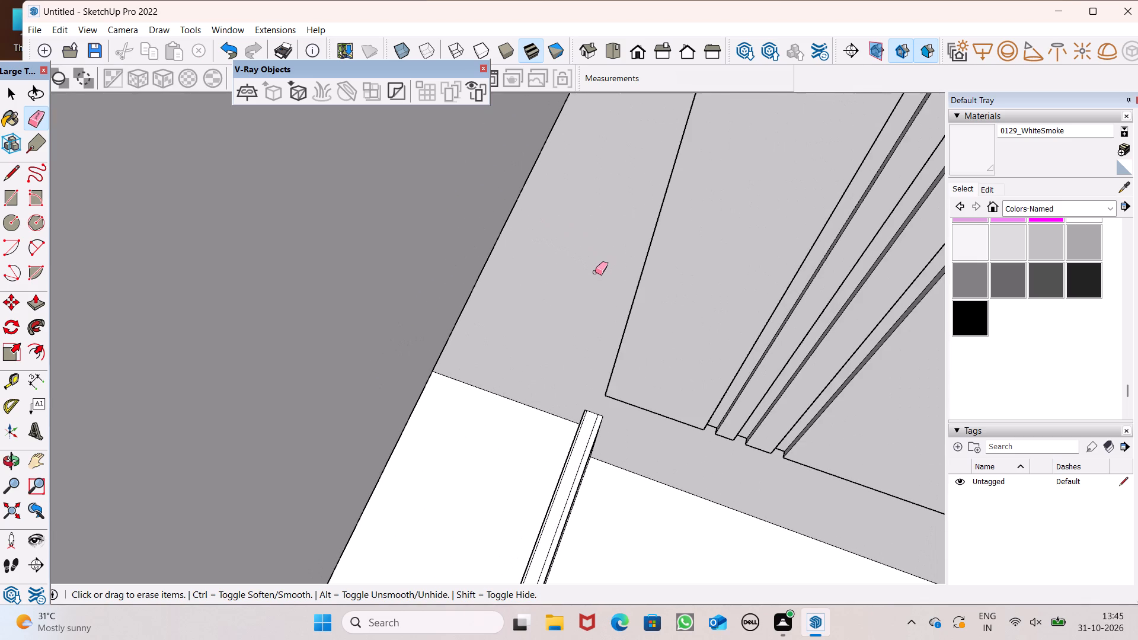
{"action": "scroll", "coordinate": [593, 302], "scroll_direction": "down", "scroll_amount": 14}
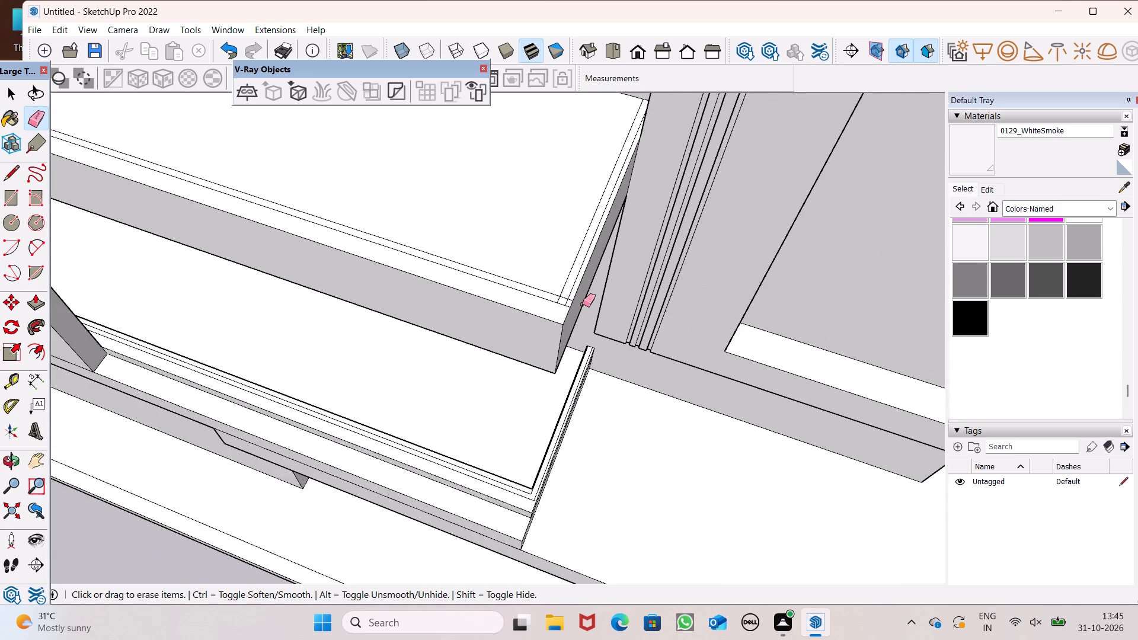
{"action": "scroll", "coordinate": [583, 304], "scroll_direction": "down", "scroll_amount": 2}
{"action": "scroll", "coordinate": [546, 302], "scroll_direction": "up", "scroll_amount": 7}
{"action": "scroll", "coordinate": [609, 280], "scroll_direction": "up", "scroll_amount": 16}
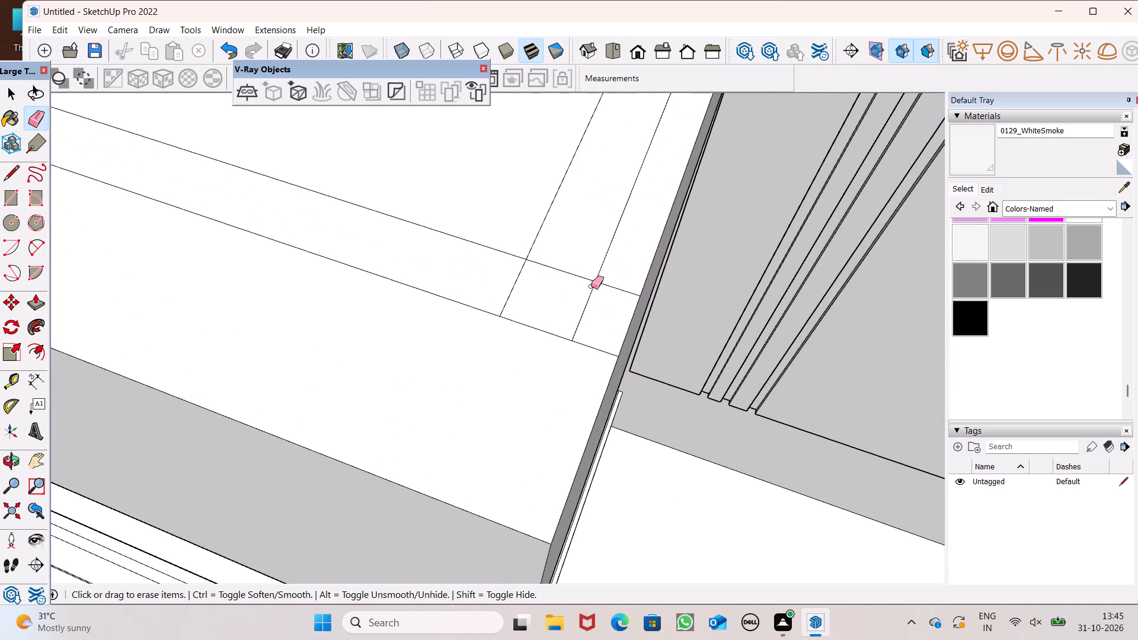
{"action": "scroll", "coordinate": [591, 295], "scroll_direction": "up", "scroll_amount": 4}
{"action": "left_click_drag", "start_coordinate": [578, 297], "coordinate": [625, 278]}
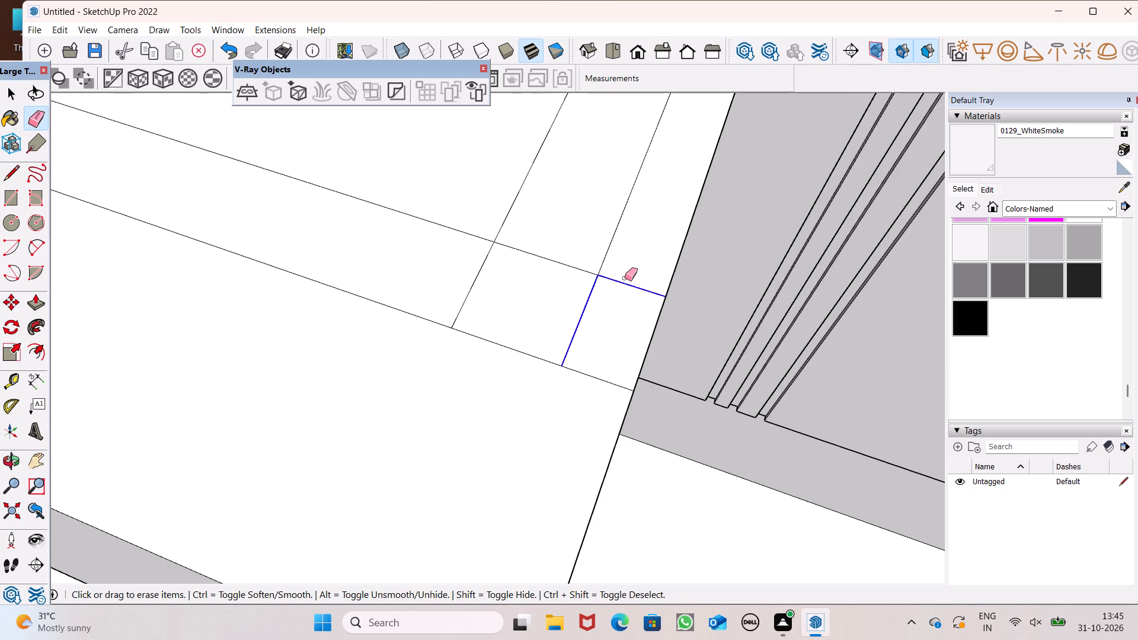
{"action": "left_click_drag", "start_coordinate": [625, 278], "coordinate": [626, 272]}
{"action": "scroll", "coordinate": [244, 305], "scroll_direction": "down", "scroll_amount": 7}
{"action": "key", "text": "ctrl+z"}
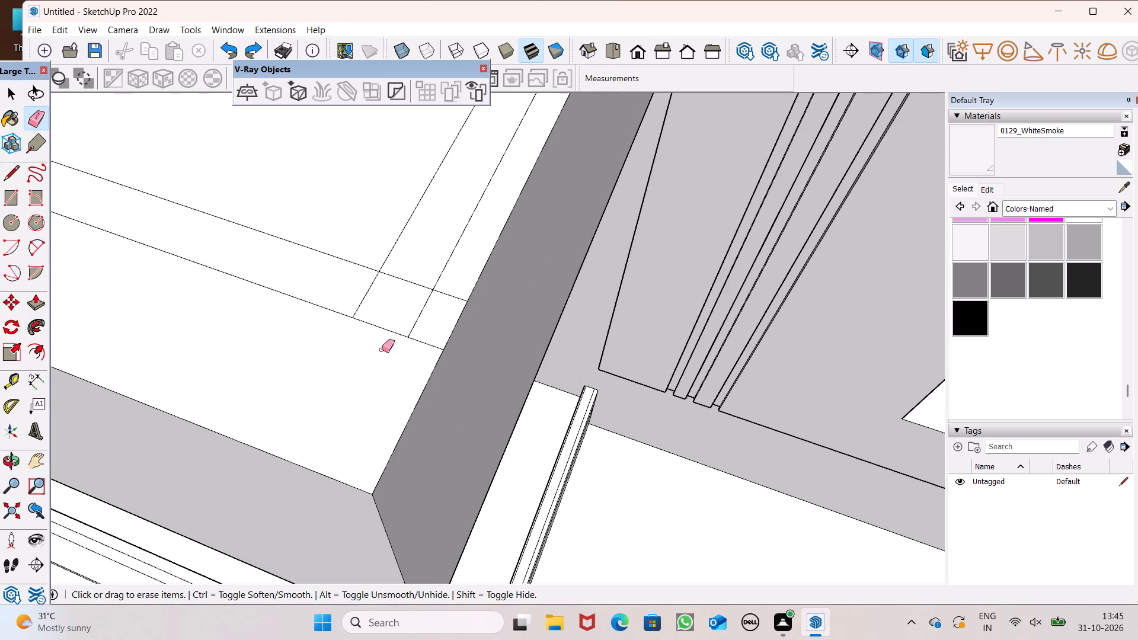
Erase the inner crossing segments and leftover outer stubs at the upper slab's corner so the 2" strips merge into one L-shaped band.
{"action": "scroll", "coordinate": [394, 297], "scroll_direction": "up", "scroll_amount": 4}
{"action": "left_click_drag", "start_coordinate": [349, 295], "coordinate": [381, 303]}
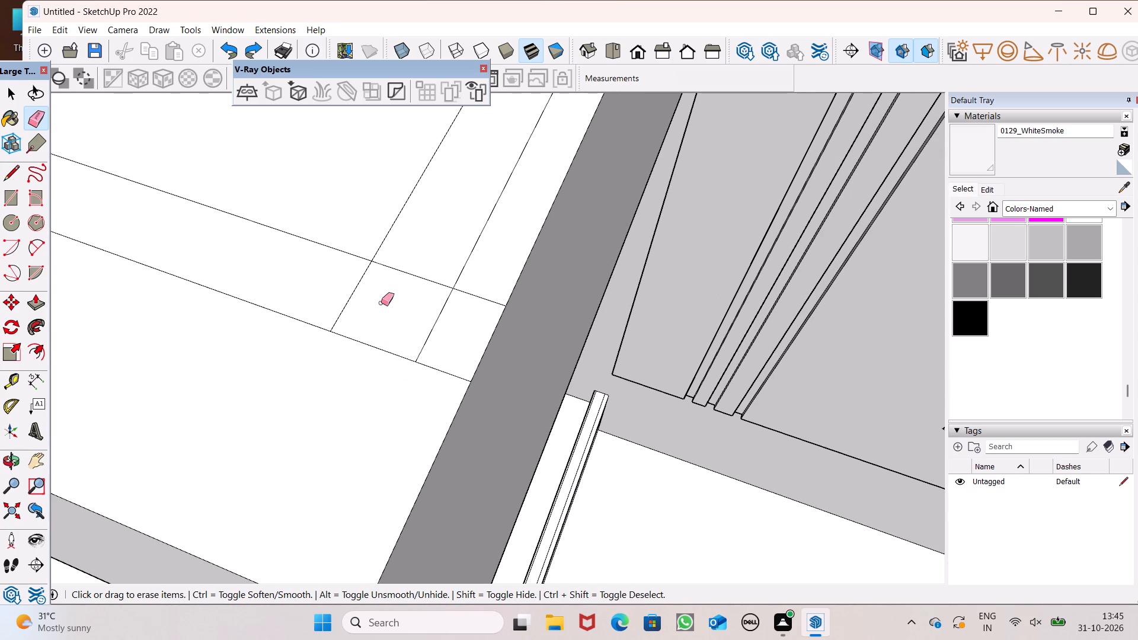
{"action": "left_click_drag", "start_coordinate": [381, 303], "coordinate": [409, 261]}
{"action": "scroll", "coordinate": [425, 321], "scroll_direction": "down", "scroll_amount": 7}
{"action": "scroll", "coordinate": [481, 328], "scroll_direction": "down", "scroll_amount": 6}
{"action": "scroll", "coordinate": [466, 322], "scroll_direction": "up", "scroll_amount": 3}
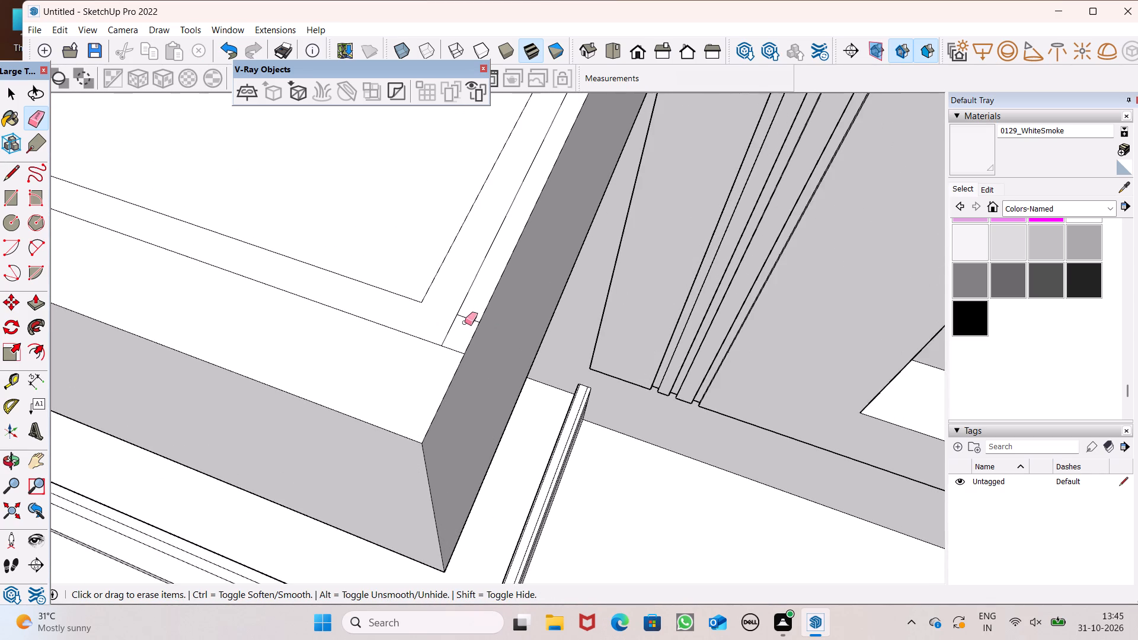
{"action": "scroll", "coordinate": [465, 322], "scroll_direction": "up", "scroll_amount": 3}
{"action": "left_click_drag", "start_coordinate": [472, 311], "coordinate": [459, 369]}
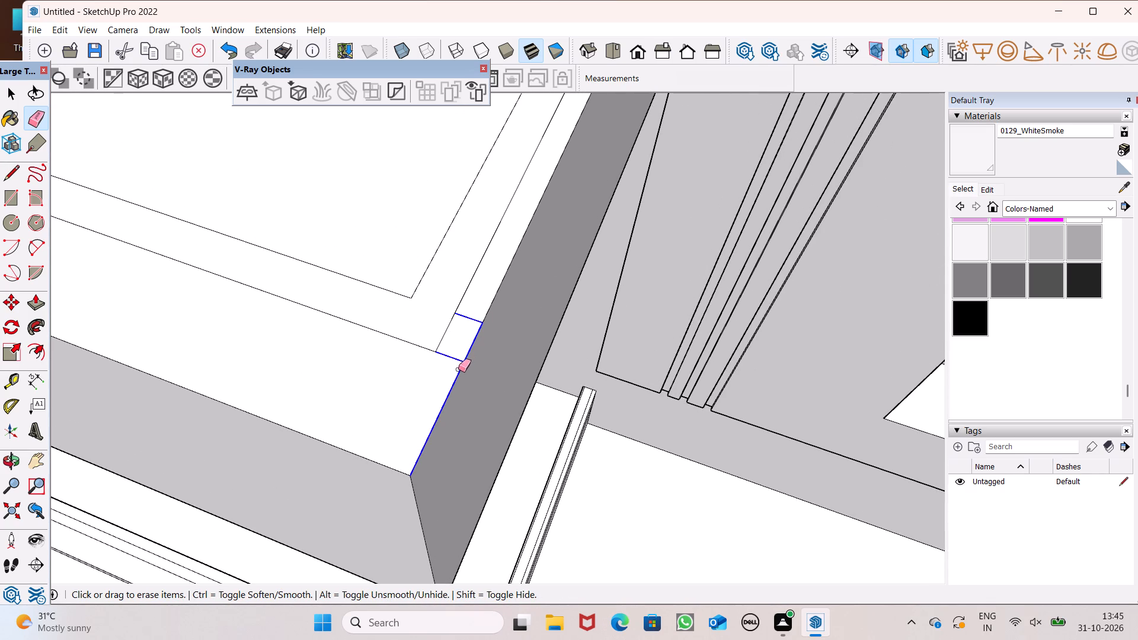
{"action": "key", "text": "ctrl+z"}
{"action": "left_click_drag", "start_coordinate": [455, 344], "coordinate": [453, 359]}
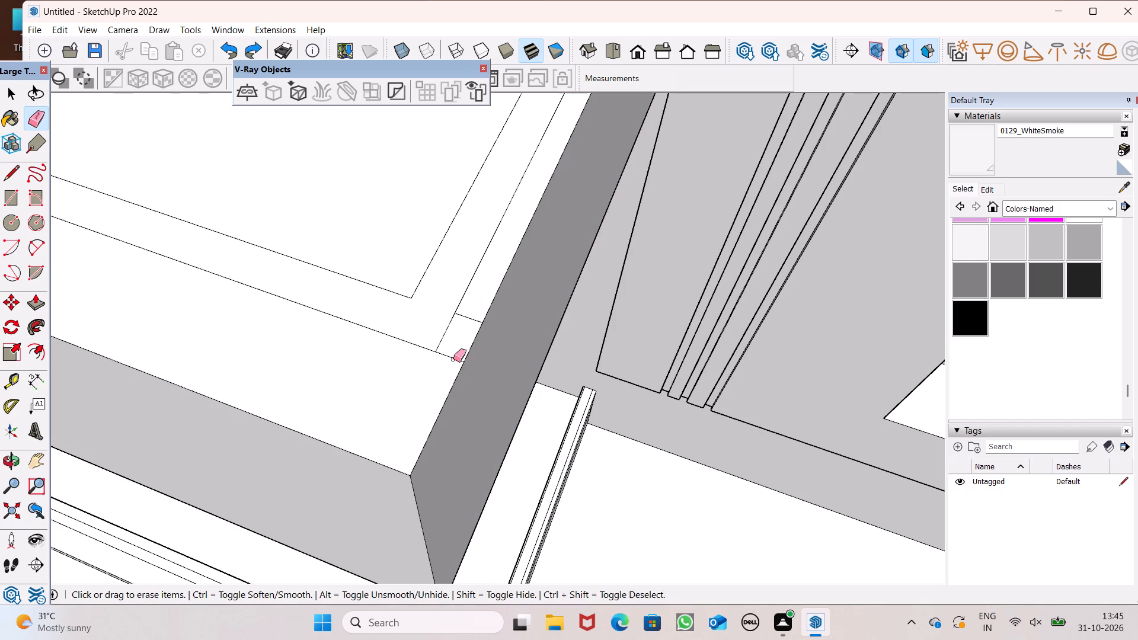
{"action": "left_click_drag", "start_coordinate": [453, 359], "coordinate": [449, 357]}
{"action": "left_click_drag", "start_coordinate": [466, 324], "coordinate": [468, 315]}
{"action": "scroll", "coordinate": [468, 321], "scroll_direction": "down", "scroll_amount": 13}
{"action": "key", "text": "space"}
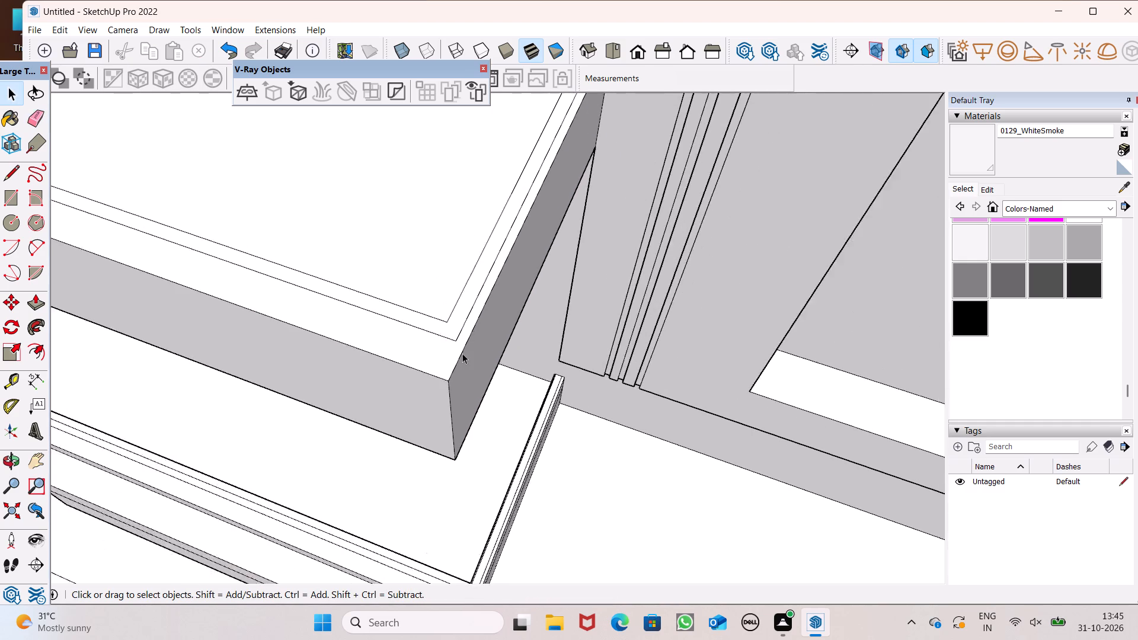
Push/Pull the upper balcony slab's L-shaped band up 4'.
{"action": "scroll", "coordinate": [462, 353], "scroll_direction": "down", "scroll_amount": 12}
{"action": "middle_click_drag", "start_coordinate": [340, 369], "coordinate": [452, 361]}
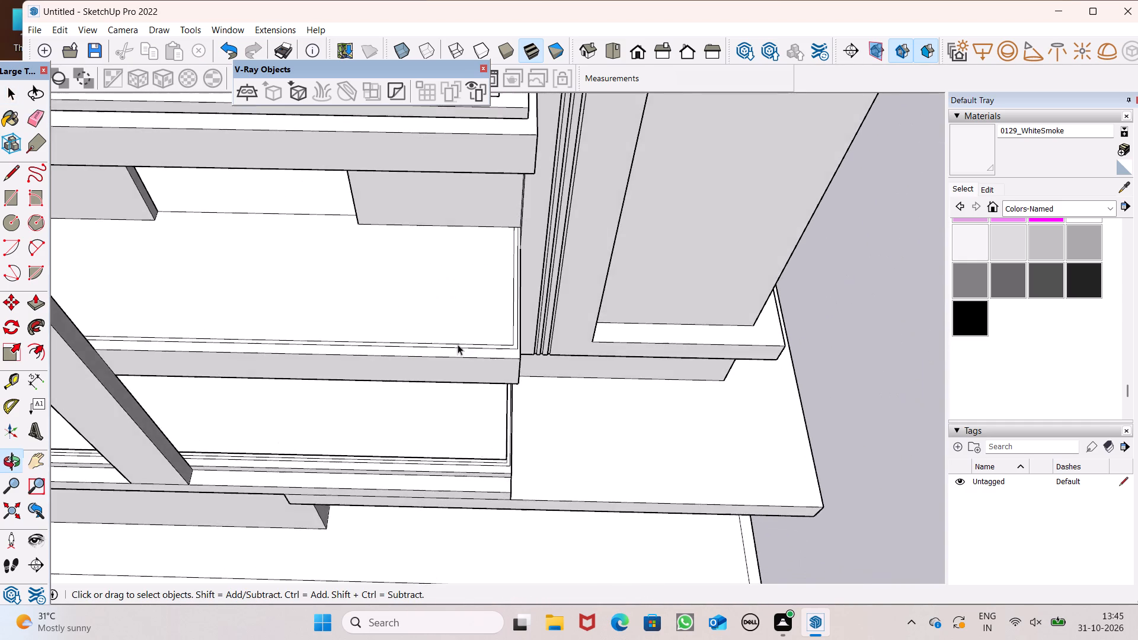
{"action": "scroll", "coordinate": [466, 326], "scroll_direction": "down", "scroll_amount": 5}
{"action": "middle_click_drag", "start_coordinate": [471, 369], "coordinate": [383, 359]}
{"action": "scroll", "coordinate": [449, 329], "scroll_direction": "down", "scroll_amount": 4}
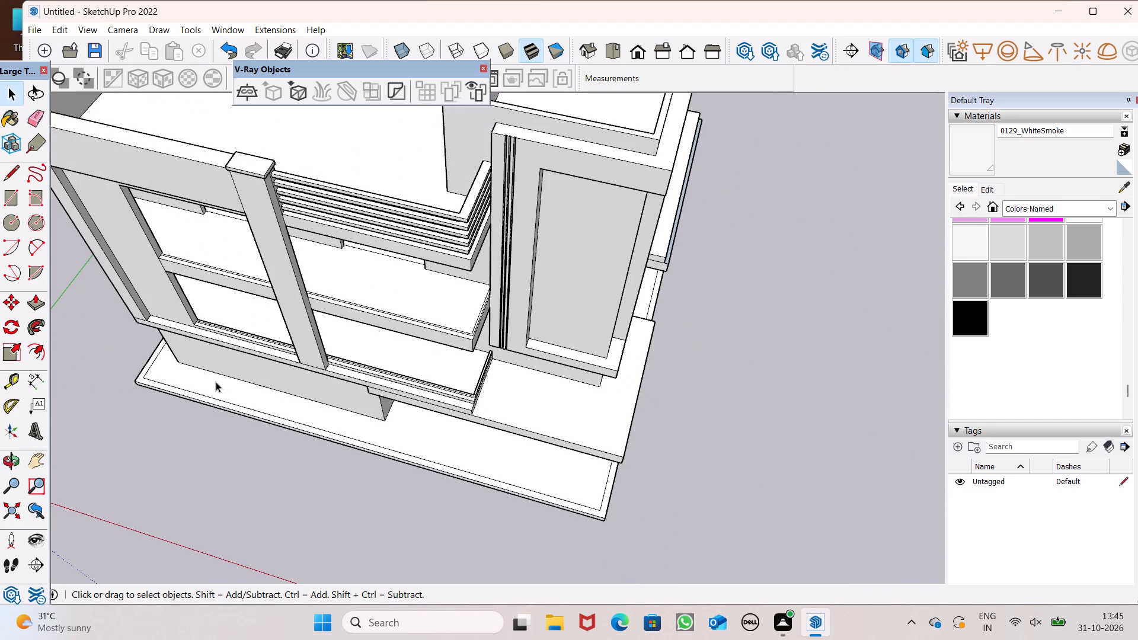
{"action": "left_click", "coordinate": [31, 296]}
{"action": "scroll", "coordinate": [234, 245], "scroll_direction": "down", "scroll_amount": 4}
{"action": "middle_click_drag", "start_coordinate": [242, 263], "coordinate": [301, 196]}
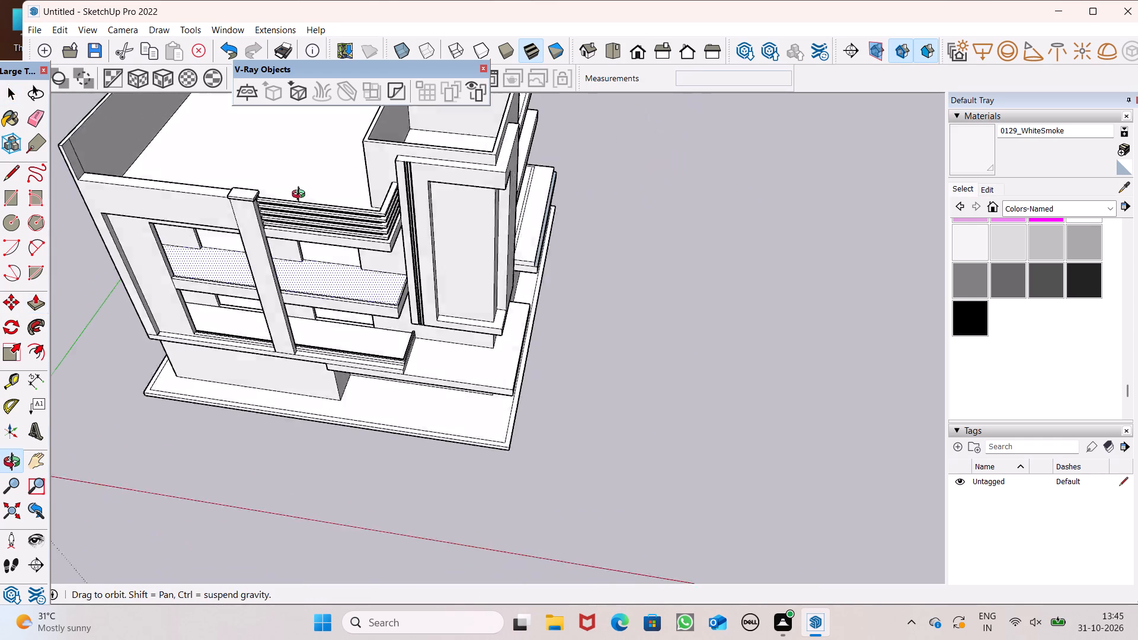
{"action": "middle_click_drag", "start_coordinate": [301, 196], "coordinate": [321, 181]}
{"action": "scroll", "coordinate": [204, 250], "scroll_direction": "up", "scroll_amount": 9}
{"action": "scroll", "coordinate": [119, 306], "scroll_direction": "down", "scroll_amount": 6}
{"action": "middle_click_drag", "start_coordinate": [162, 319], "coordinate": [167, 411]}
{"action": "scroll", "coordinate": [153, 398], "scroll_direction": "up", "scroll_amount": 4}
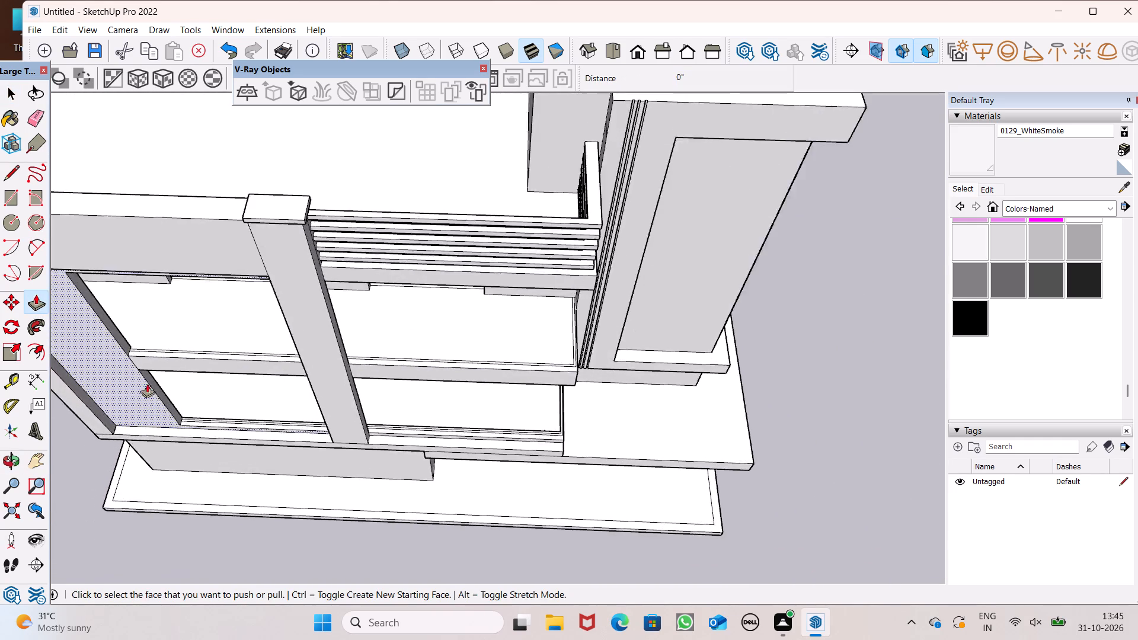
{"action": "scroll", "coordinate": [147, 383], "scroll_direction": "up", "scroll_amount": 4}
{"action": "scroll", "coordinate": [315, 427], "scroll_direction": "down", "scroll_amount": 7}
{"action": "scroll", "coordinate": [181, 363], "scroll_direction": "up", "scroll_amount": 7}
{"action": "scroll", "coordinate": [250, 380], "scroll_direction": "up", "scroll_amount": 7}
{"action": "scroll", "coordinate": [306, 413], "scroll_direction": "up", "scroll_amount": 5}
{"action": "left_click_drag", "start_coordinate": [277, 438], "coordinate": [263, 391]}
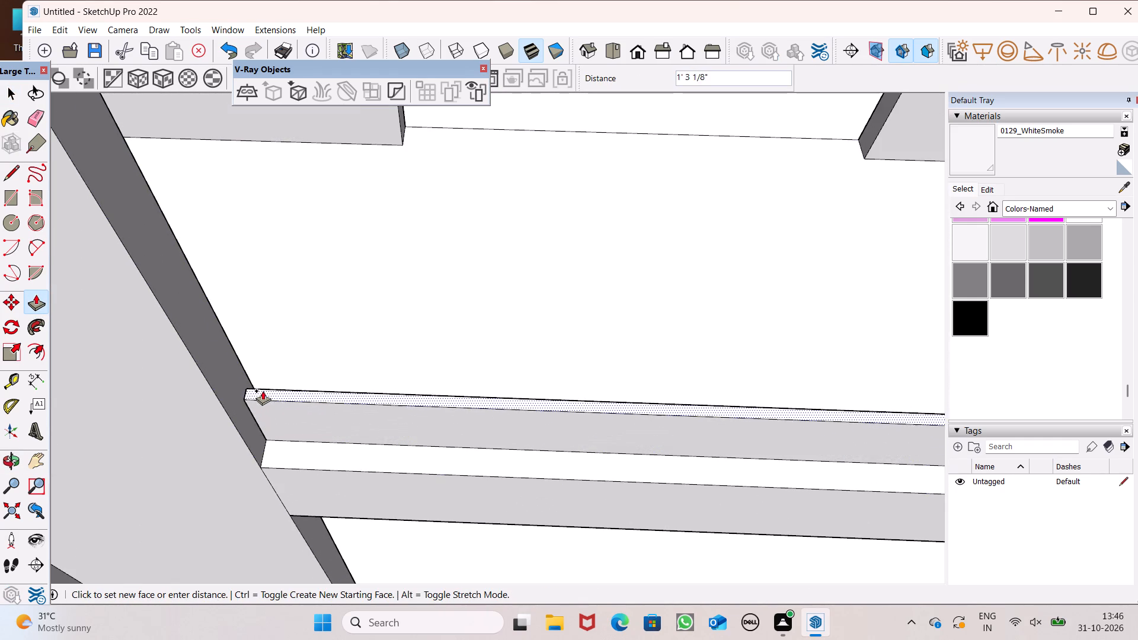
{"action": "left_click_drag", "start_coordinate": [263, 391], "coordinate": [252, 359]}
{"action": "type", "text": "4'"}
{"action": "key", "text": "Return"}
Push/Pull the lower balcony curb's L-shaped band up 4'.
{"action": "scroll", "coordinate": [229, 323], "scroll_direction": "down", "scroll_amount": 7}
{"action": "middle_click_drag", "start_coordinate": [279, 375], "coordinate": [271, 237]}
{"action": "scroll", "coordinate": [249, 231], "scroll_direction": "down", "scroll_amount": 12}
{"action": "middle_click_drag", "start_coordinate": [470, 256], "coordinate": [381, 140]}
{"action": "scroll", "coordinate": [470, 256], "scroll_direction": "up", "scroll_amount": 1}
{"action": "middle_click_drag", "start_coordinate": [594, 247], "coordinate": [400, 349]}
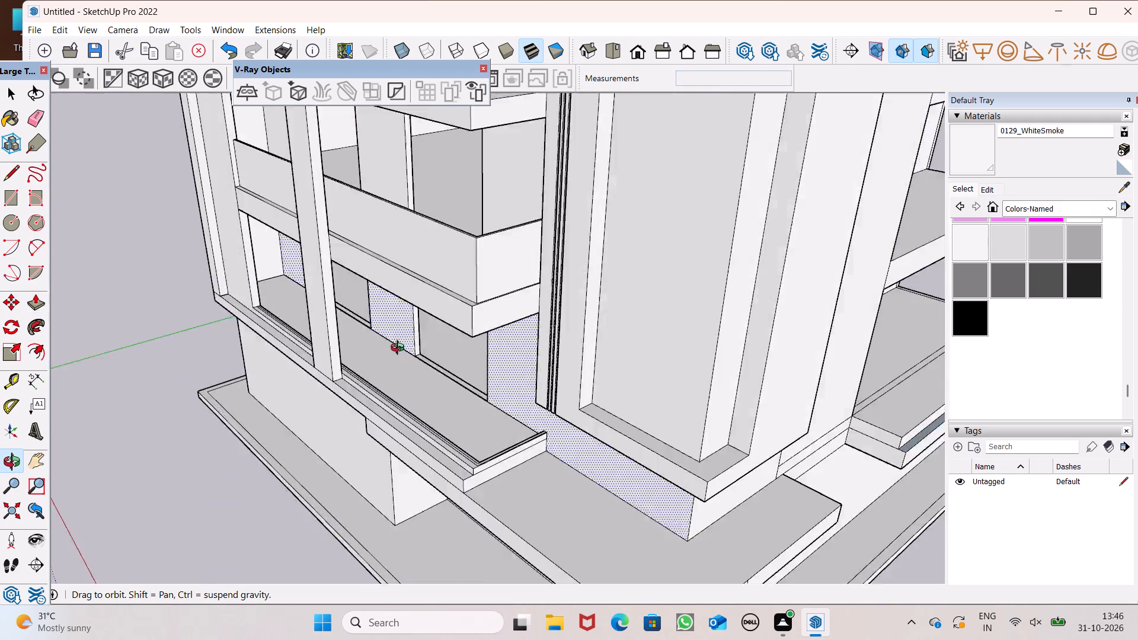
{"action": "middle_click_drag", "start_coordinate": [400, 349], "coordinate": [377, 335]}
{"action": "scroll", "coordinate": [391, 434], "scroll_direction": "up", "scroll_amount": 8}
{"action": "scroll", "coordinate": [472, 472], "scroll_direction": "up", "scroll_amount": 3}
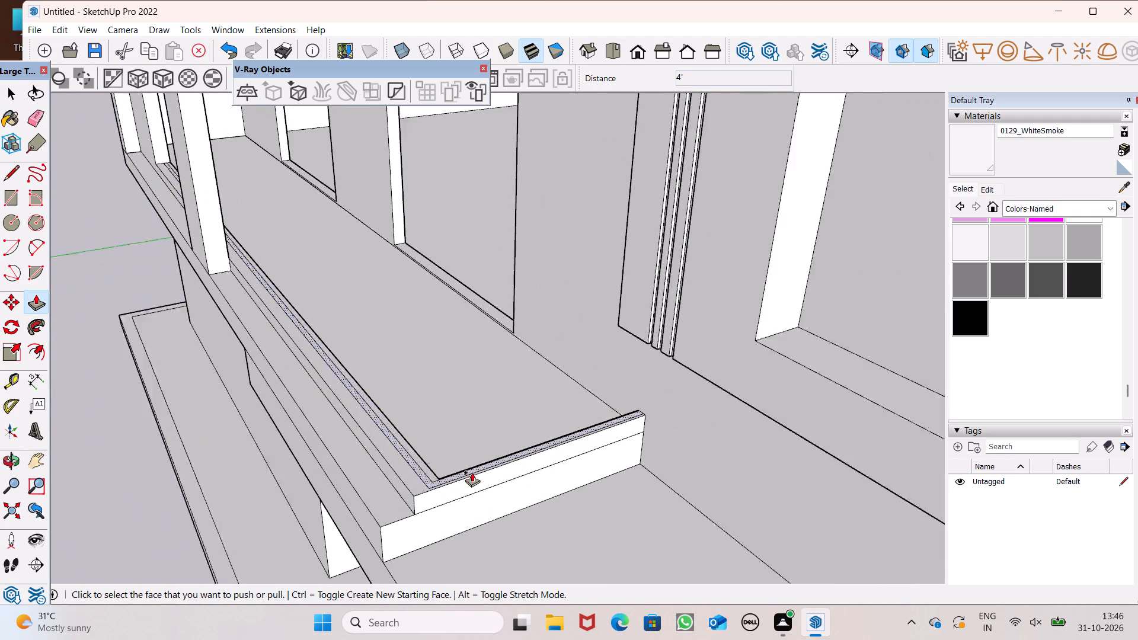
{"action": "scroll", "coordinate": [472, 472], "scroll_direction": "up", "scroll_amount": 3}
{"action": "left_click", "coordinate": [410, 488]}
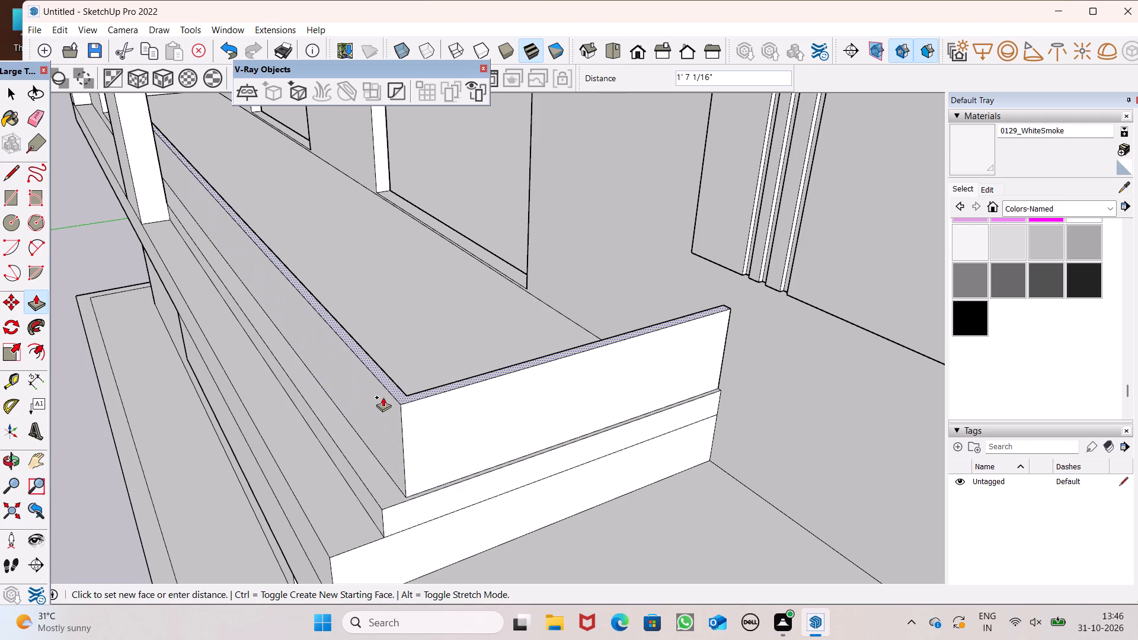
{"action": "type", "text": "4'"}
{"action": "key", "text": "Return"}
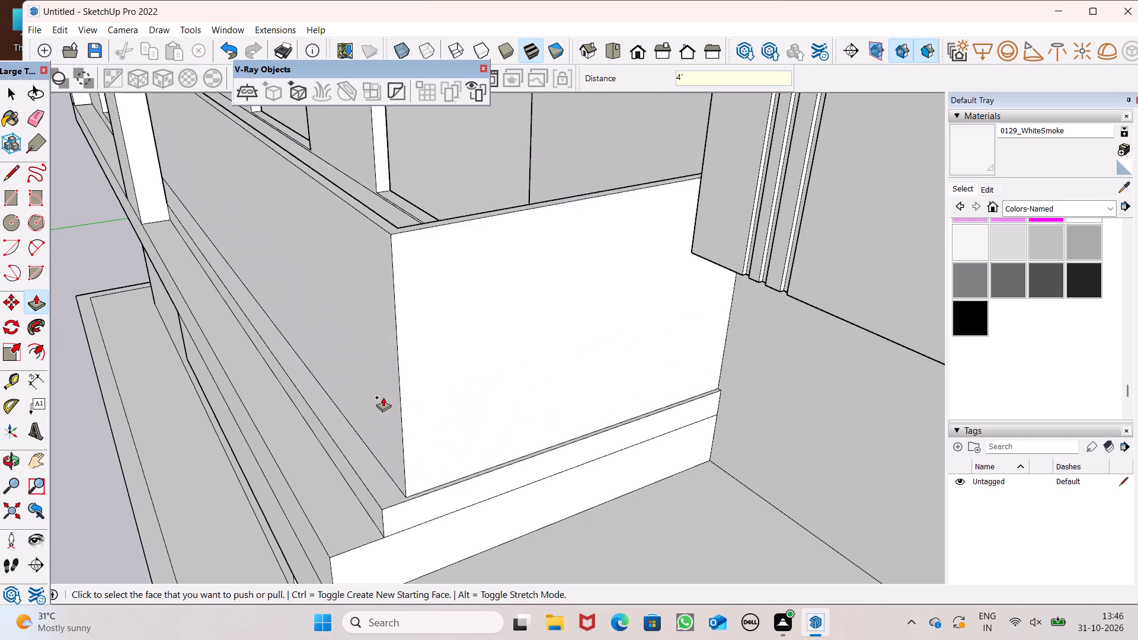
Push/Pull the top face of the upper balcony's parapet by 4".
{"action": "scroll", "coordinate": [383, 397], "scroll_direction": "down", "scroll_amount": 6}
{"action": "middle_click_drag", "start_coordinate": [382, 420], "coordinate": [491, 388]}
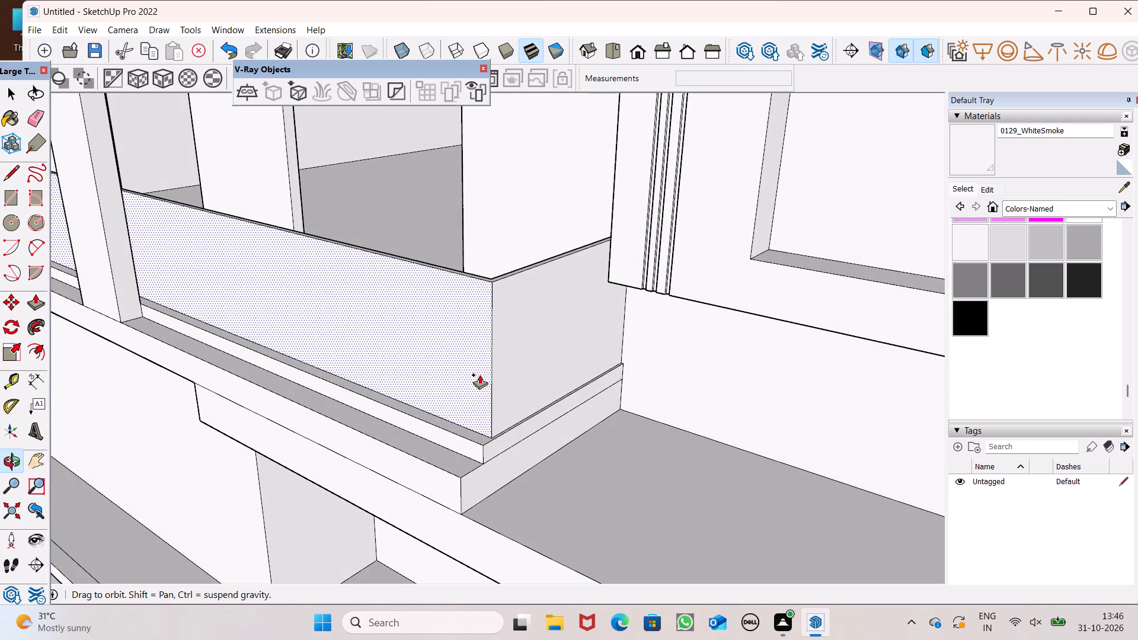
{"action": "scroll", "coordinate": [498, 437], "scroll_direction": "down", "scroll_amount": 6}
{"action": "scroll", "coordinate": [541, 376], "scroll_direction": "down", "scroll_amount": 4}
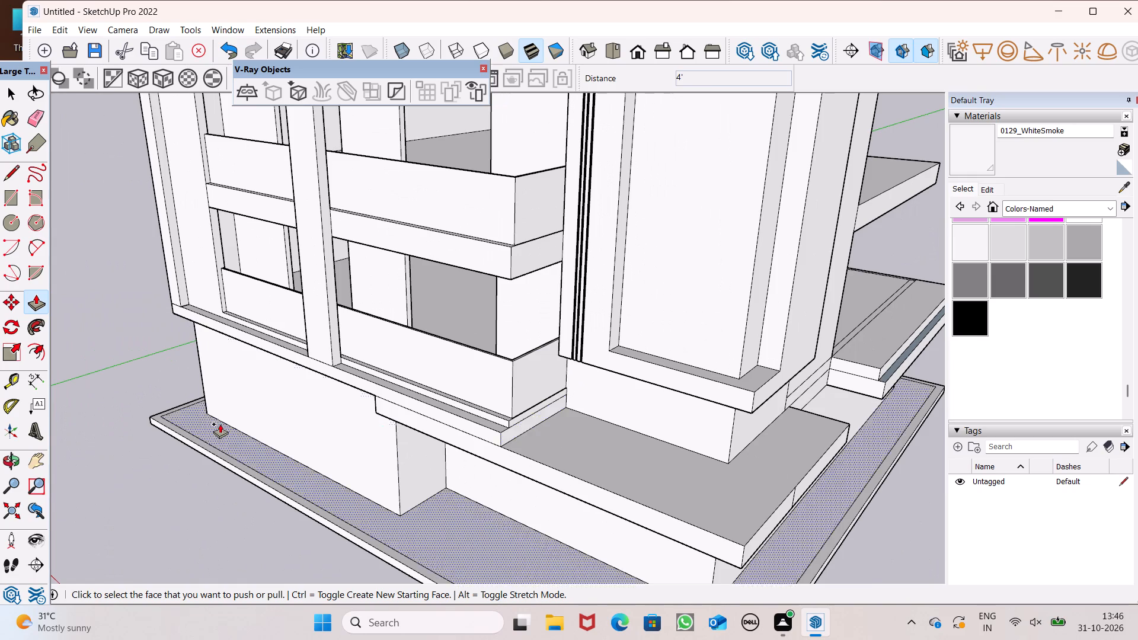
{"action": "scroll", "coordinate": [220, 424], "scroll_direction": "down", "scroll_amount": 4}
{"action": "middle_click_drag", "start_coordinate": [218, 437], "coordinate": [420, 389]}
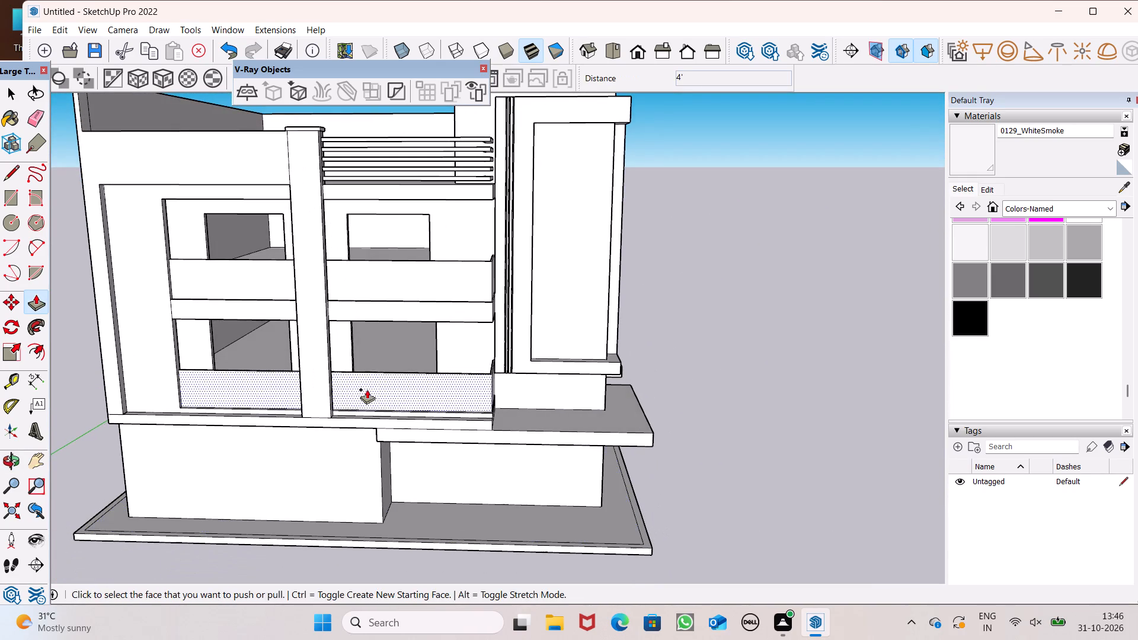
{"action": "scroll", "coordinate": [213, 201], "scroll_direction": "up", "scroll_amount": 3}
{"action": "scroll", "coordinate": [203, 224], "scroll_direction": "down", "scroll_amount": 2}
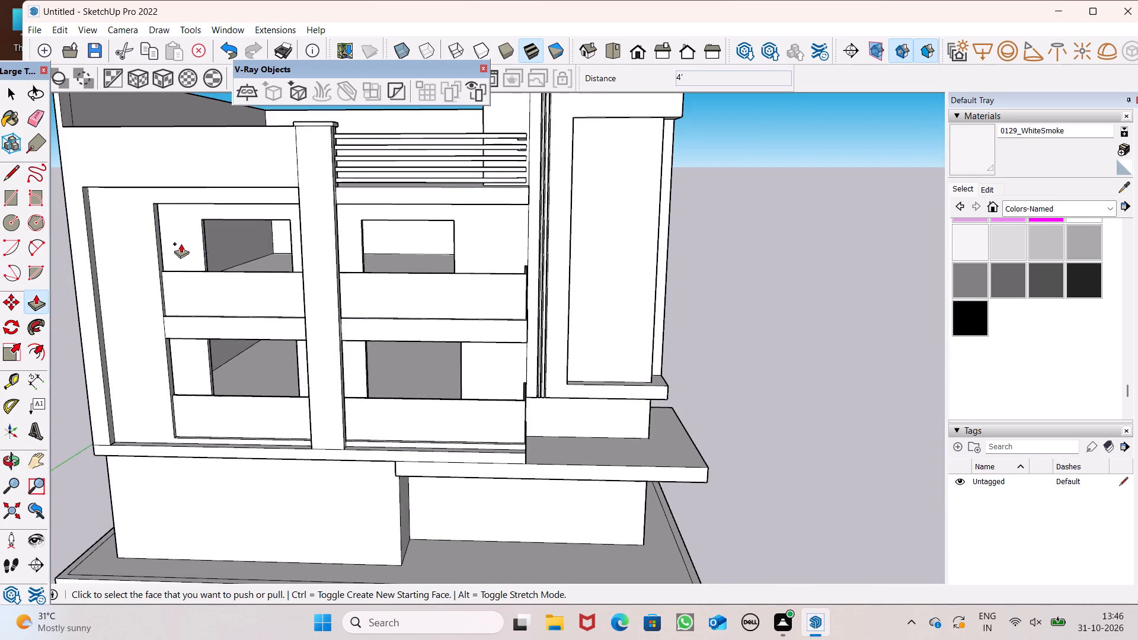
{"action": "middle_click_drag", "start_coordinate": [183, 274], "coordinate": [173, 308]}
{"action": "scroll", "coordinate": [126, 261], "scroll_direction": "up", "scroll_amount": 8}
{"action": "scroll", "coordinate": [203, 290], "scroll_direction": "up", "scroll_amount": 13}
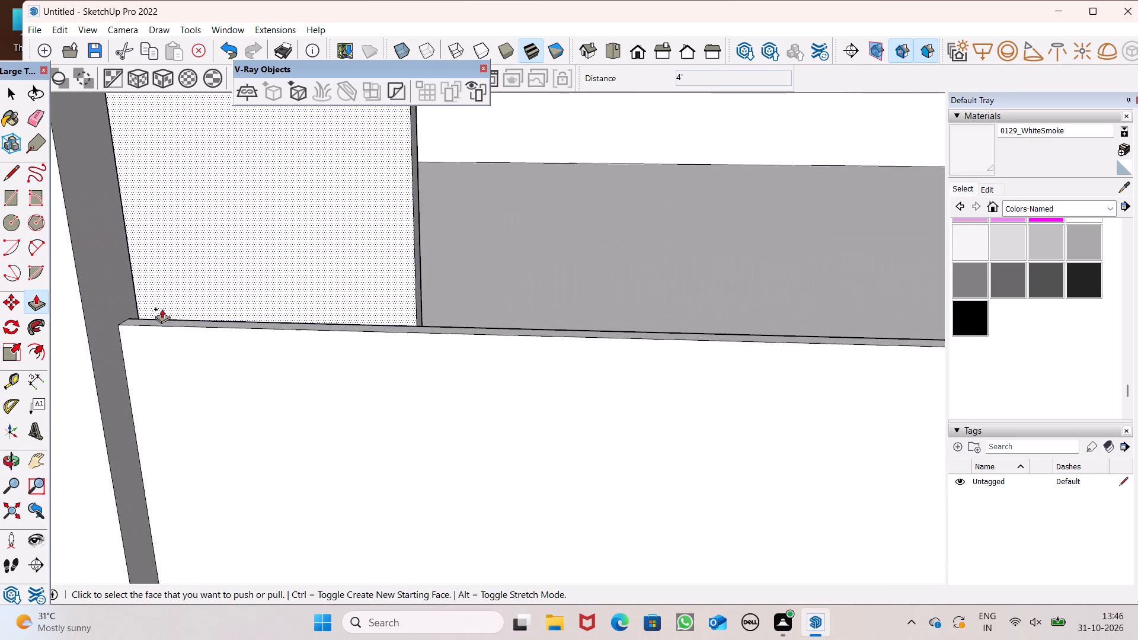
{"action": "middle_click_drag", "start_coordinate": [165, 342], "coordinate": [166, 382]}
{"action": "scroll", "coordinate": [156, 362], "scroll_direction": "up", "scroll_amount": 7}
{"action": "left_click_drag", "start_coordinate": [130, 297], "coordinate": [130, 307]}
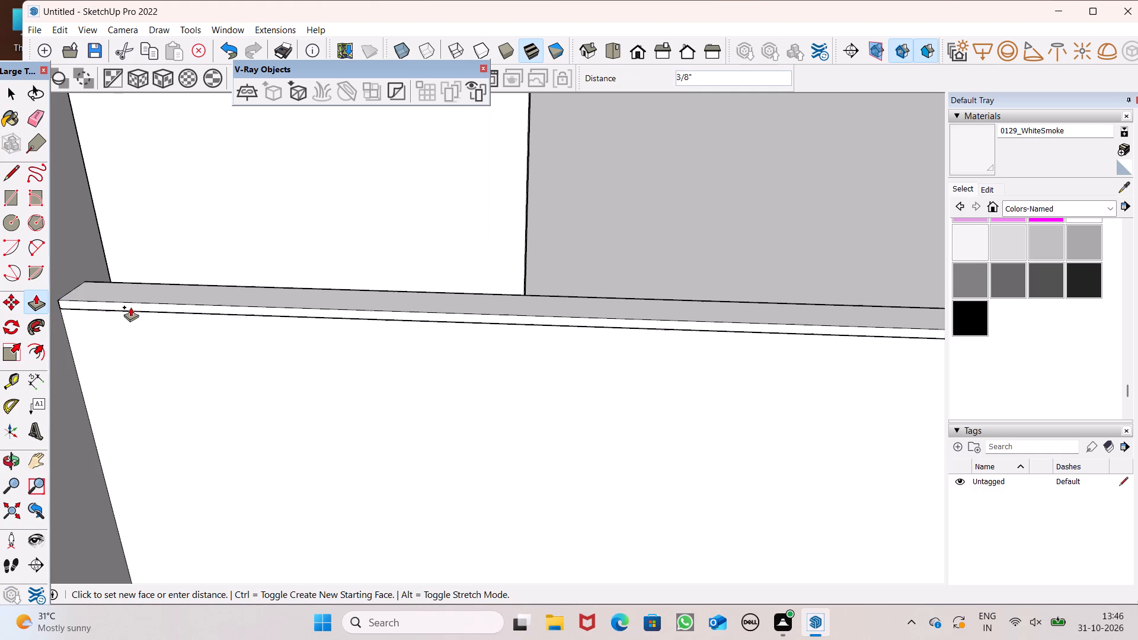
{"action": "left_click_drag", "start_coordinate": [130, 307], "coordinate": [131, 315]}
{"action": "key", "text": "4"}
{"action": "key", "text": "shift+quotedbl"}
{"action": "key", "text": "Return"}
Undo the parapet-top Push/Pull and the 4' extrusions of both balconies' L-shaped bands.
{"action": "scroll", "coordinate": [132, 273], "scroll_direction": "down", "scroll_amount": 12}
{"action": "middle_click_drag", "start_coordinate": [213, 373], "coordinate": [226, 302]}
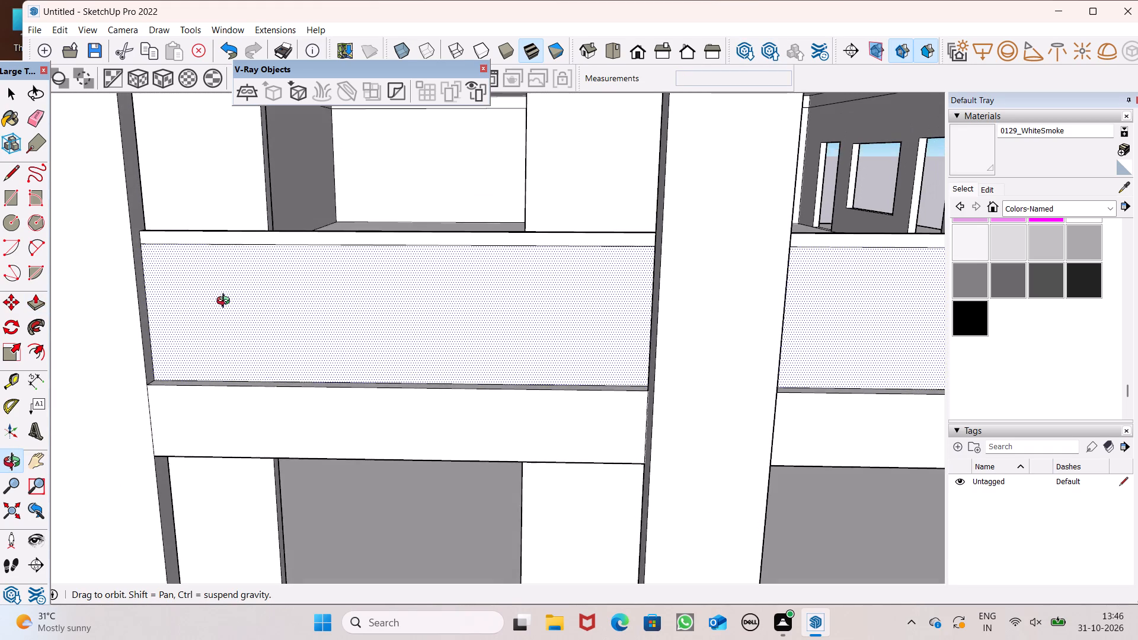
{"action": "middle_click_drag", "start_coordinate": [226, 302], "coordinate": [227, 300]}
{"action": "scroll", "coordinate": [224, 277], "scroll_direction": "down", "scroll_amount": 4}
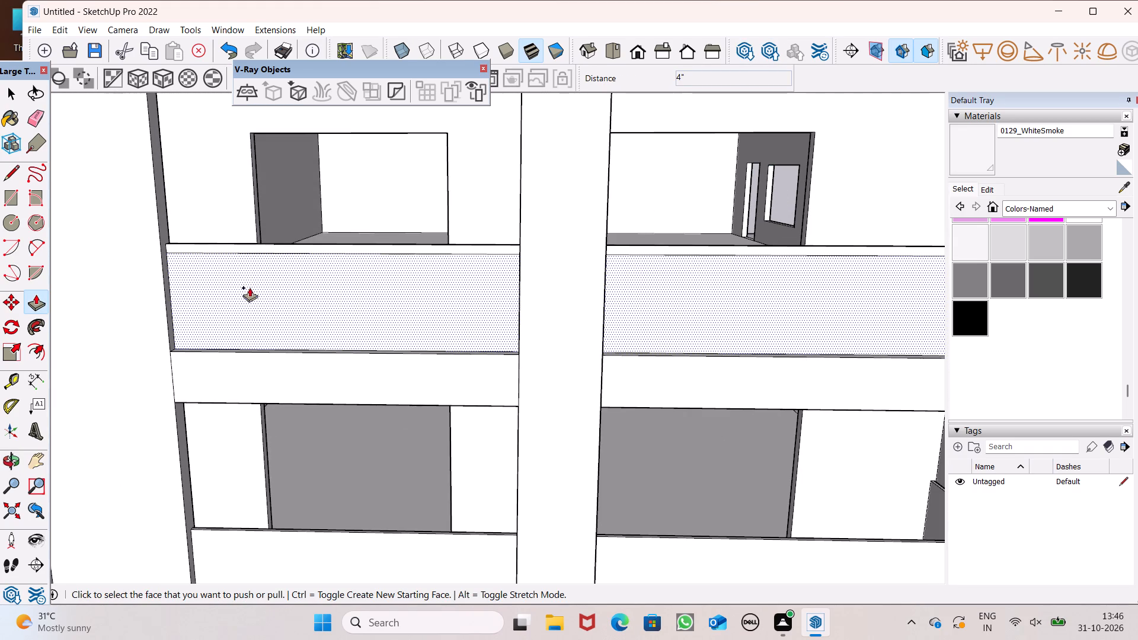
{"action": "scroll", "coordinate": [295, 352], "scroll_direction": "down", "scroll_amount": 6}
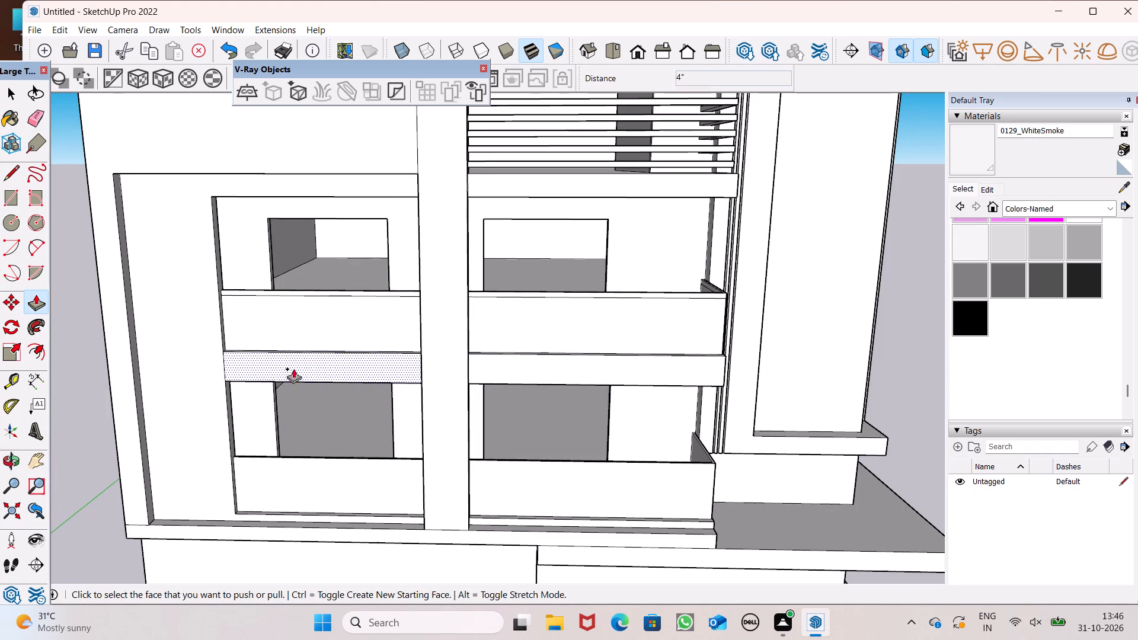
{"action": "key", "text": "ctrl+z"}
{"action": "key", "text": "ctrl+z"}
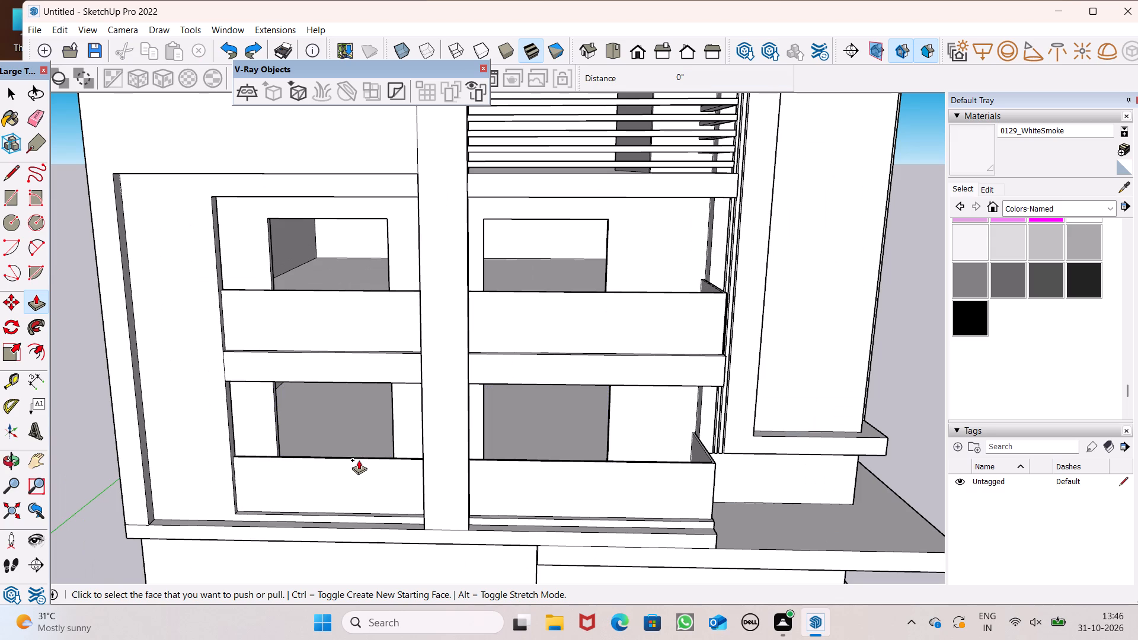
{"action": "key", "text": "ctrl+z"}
Push/Pull the lower balcony's L-shaped edge band up 3'.
{"action": "middle_click_drag", "start_coordinate": [314, 381], "coordinate": [309, 418]}
{"action": "scroll", "coordinate": [350, 286], "scroll_direction": "down", "scroll_amount": 6}
{"action": "scroll", "coordinate": [337, 392], "scroll_direction": "up", "scroll_amount": 3}
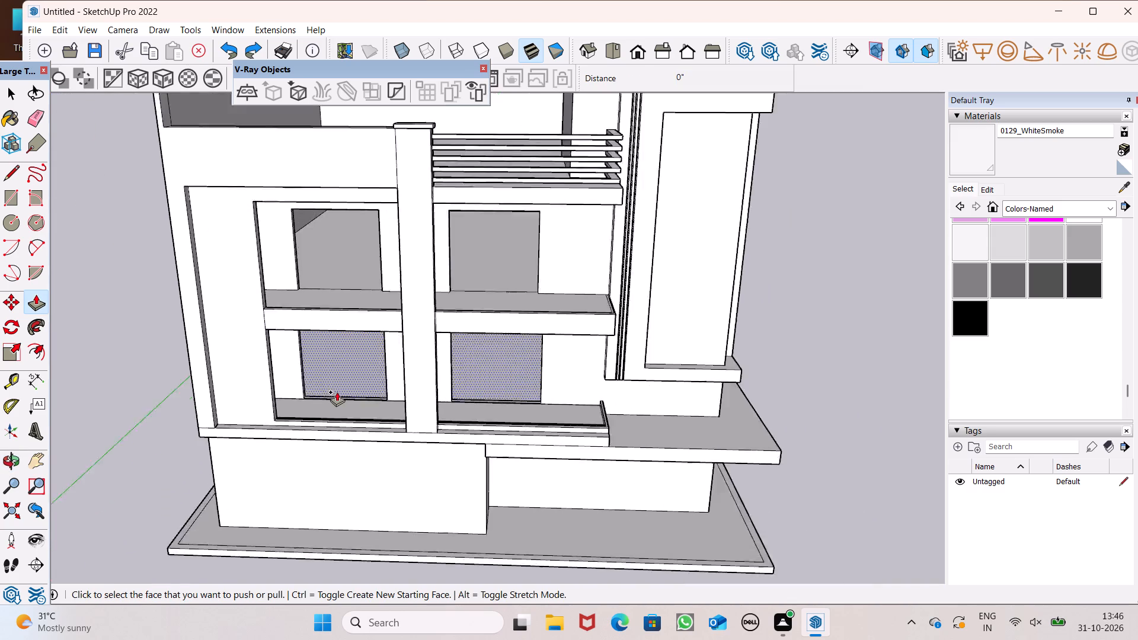
{"action": "scroll", "coordinate": [337, 392], "scroll_direction": "up", "scroll_amount": 4}
{"action": "scroll", "coordinate": [315, 402], "scroll_direction": "down", "scroll_amount": 4}
{"action": "middle_click_drag", "start_coordinate": [322, 428], "coordinate": [317, 498]}
{"action": "scroll", "coordinate": [263, 475], "scroll_direction": "up", "scroll_amount": 9}
{"action": "scroll", "coordinate": [292, 408], "scroll_direction": "up", "scroll_amount": 7}
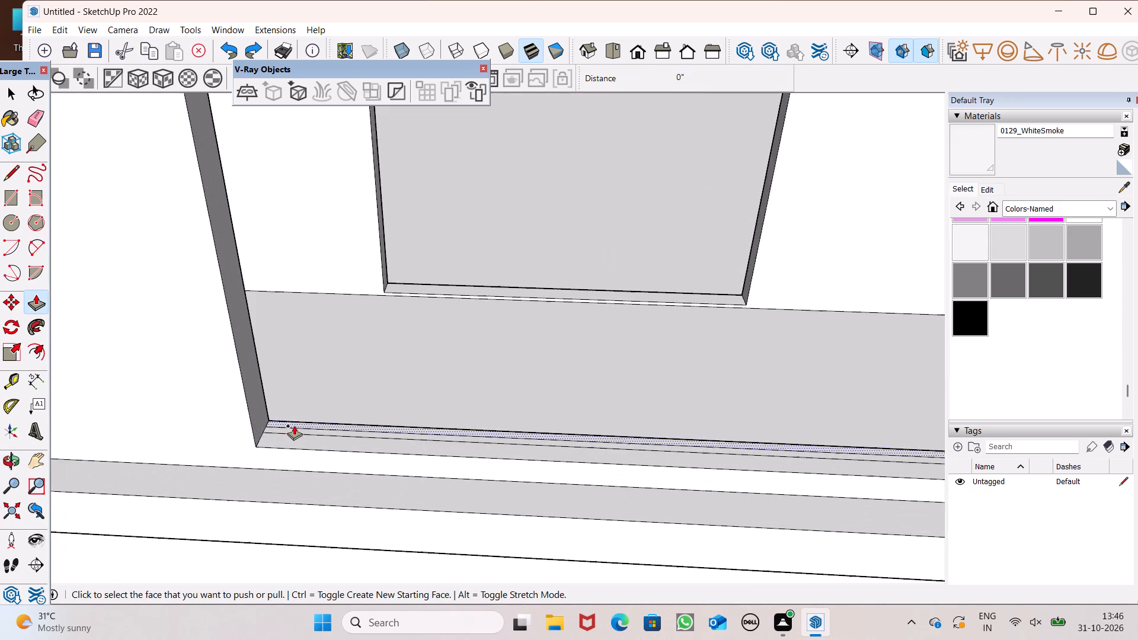
{"action": "scroll", "coordinate": [293, 426], "scroll_direction": "up", "scroll_amount": 6}
{"action": "left_click_drag", "start_coordinate": [290, 431], "coordinate": [280, 383]}
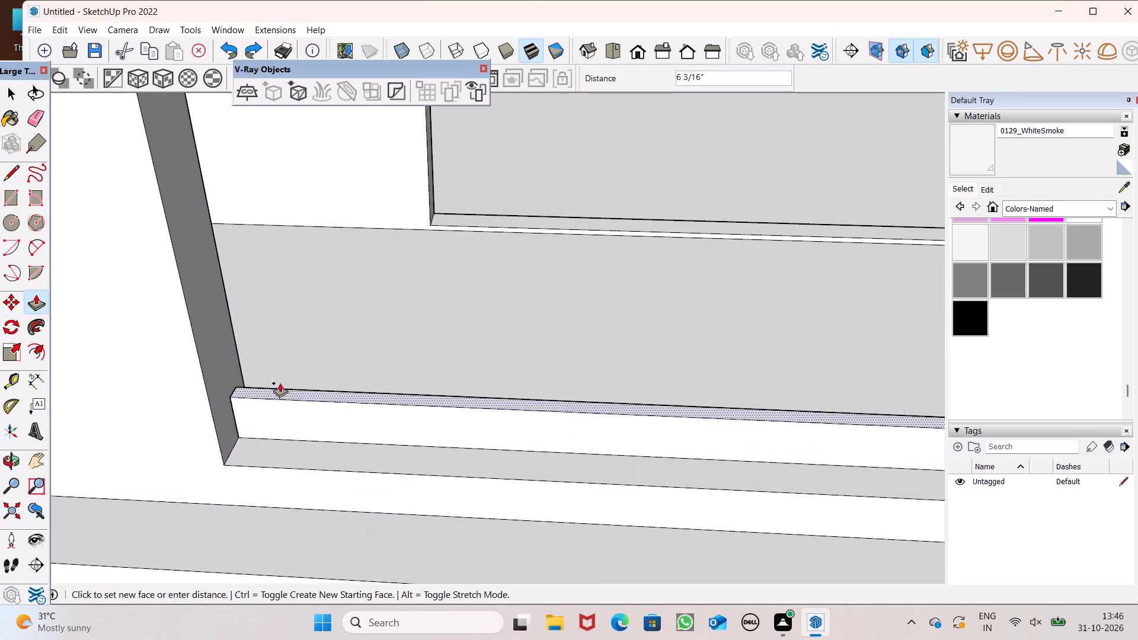
{"action": "left_click_drag", "start_coordinate": [280, 383], "coordinate": [271, 353]}
{"action": "type", "text": "3'"}
{"action": "key", "text": "Return"}
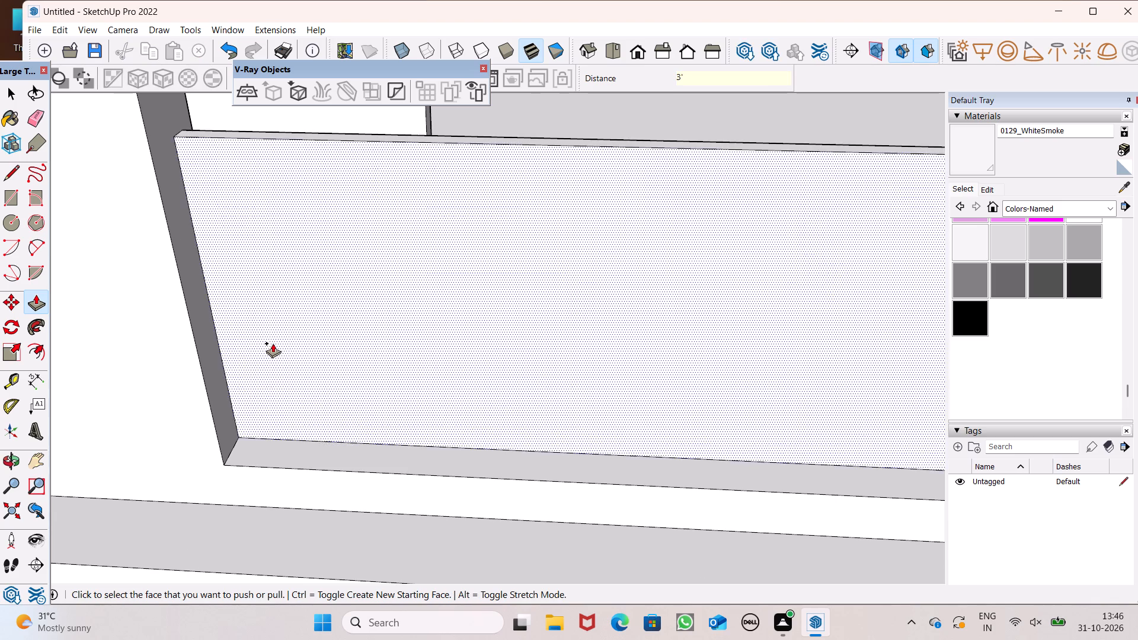
Push/Pull the top face of the lower balcony's parapet down 3", marking off a rail band along its top.
{"action": "scroll", "coordinate": [270, 360], "scroll_direction": "down", "scroll_amount": 14}
{"action": "scroll", "coordinate": [285, 300], "scroll_direction": "up", "scroll_amount": 6}
{"action": "scroll", "coordinate": [206, 318], "scroll_direction": "up", "scroll_amount": 6}
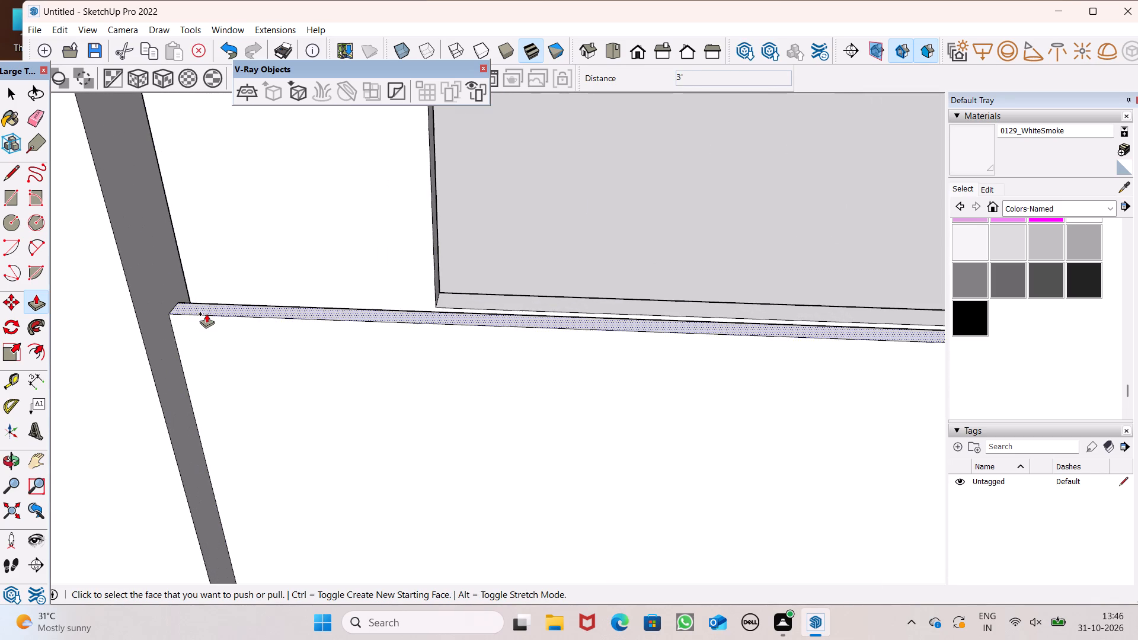
{"action": "left_click_drag", "start_coordinate": [207, 313], "coordinate": [216, 339]}
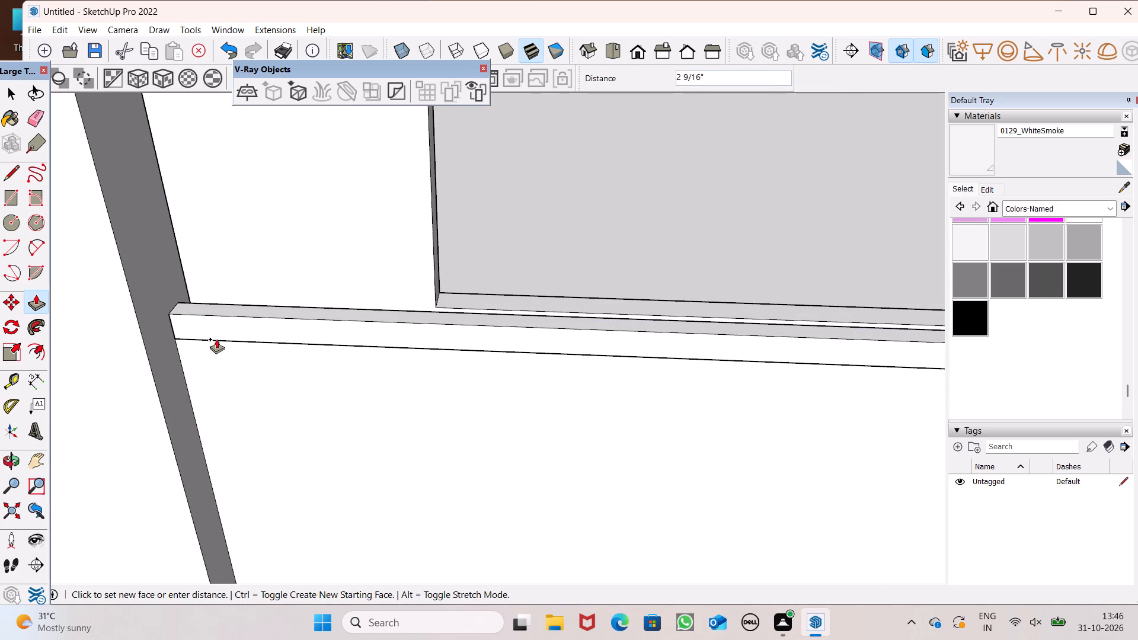
{"action": "left_click_drag", "start_coordinate": [216, 339], "coordinate": [214, 340]}
{"action": "key", "text": "3"}
{"action": "key", "text": "shift+quotedbl"}
{"action": "key", "text": "Return"}
Push/Pull the upper balcony's L-shaped edge band up 3'.
{"action": "scroll", "coordinate": [202, 315], "scroll_direction": "down", "scroll_amount": 8}
{"action": "scroll", "coordinate": [268, 383], "scroll_direction": "down", "scroll_amount": 15}
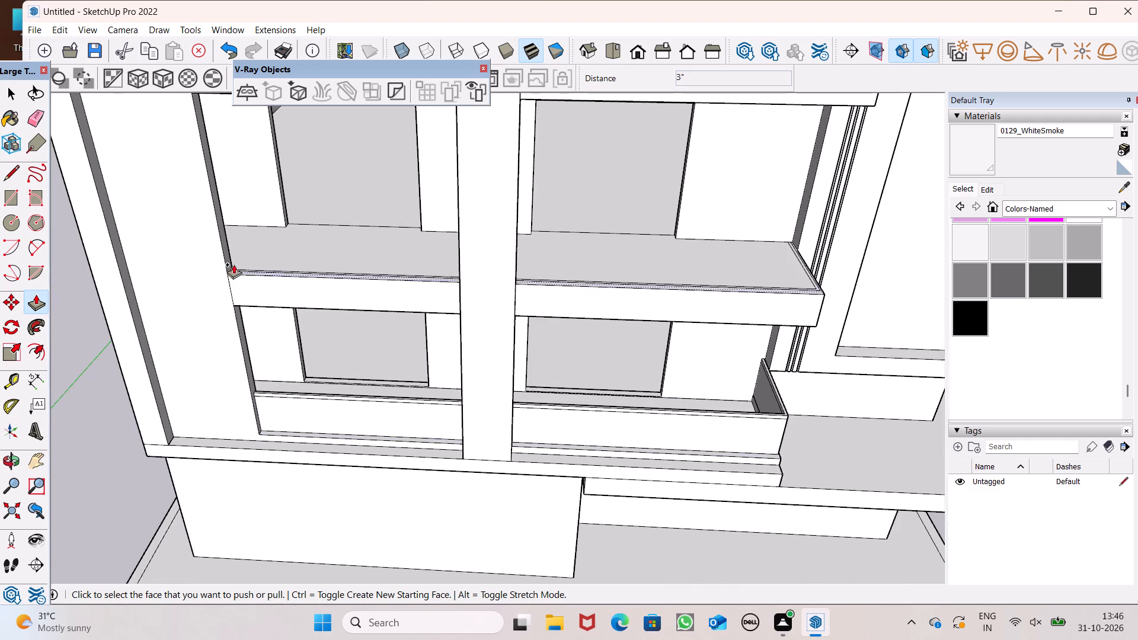
{"action": "scroll", "coordinate": [234, 257], "scroll_direction": "up", "scroll_amount": 8}
{"action": "middle_click_drag", "start_coordinate": [245, 290], "coordinate": [239, 323]}
{"action": "scroll", "coordinate": [235, 313], "scroll_direction": "up", "scroll_amount": 7}
{"action": "left_click_drag", "start_coordinate": [233, 319], "coordinate": [222, 187]}
{"action": "type", "text": "3'"}
{"action": "key", "text": "Return"}
Push/Pull the top face of the upper balcony's parapet down 3", marking off a rail band along its top.
{"action": "scroll", "coordinate": [210, 341], "scroll_direction": "down", "scroll_amount": 7}
{"action": "scroll", "coordinate": [206, 208], "scroll_direction": "up", "scroll_amount": 9}
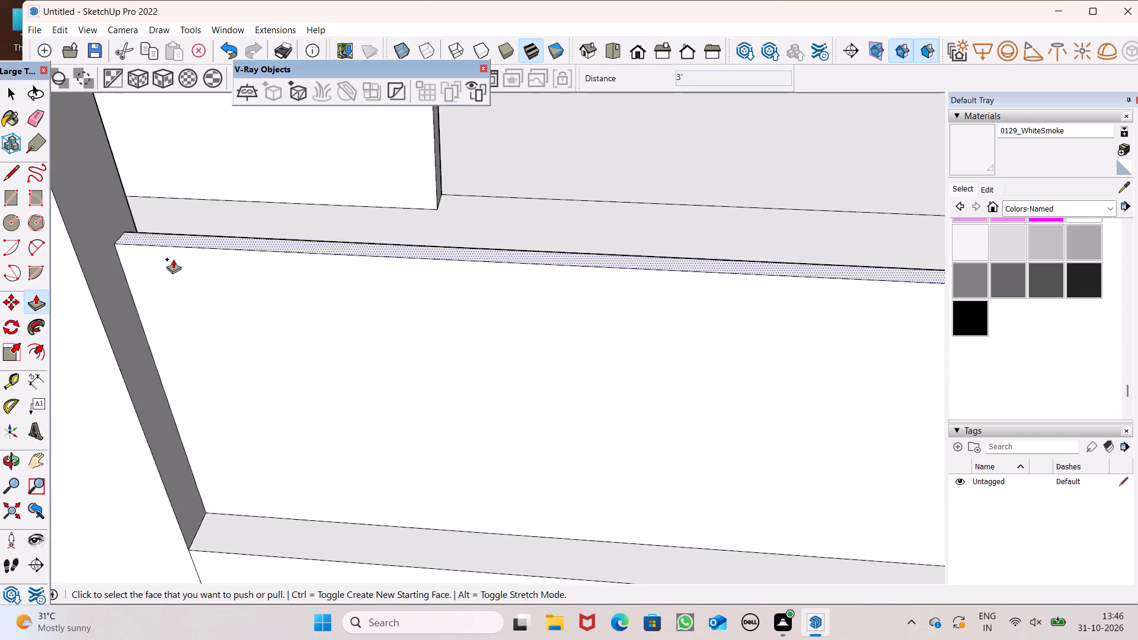
{"action": "scroll", "coordinate": [173, 259], "scroll_direction": "up", "scroll_amount": 5}
{"action": "left_click_drag", "start_coordinate": [165, 232], "coordinate": [165, 267]}
{"action": "type", "text": "3\""}
{"action": "key", "text": "Return"}
{"action": "scroll", "coordinate": [165, 268], "scroll_direction": "down", "scroll_amount": 8}
Paint the front parapet faces below the rail bands on both balconies with Translucent Glass Blue from Glass and Mirrors.
{"action": "key", "text": "space"}
{"action": "scroll", "coordinate": [159, 274], "scroll_direction": "down", "scroll_amount": 13}
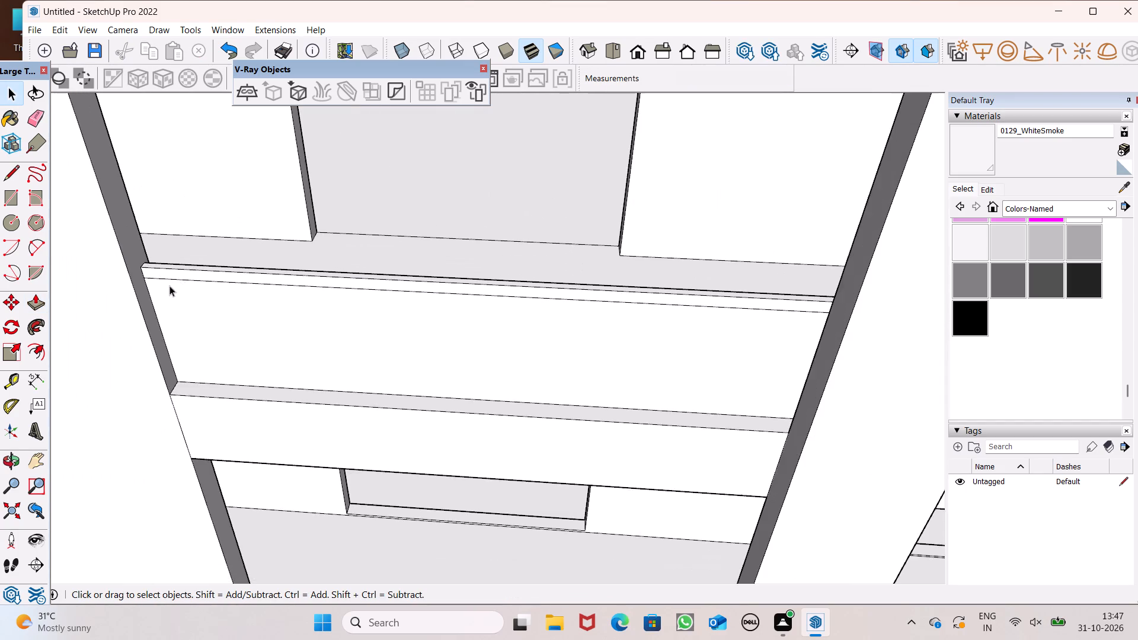
{"action": "middle_click_drag", "start_coordinate": [200, 329], "coordinate": [273, 270]}
{"action": "scroll", "coordinate": [273, 270], "scroll_direction": "up", "scroll_amount": 1}
{"action": "middle_click_drag", "start_coordinate": [234, 253], "coordinate": [284, 282]}
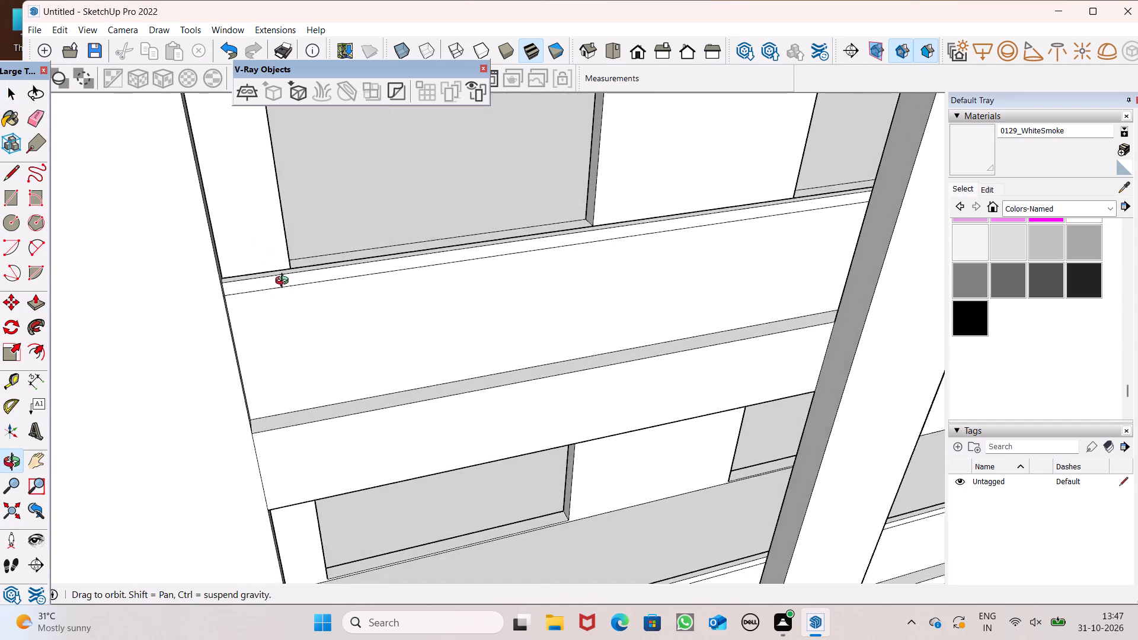
{"action": "middle_click_drag", "start_coordinate": [284, 282], "coordinate": [284, 278]}
{"action": "scroll", "coordinate": [221, 246], "scroll_direction": "down", "scroll_amount": 4}
{"action": "left_click", "coordinate": [1066, 200]}
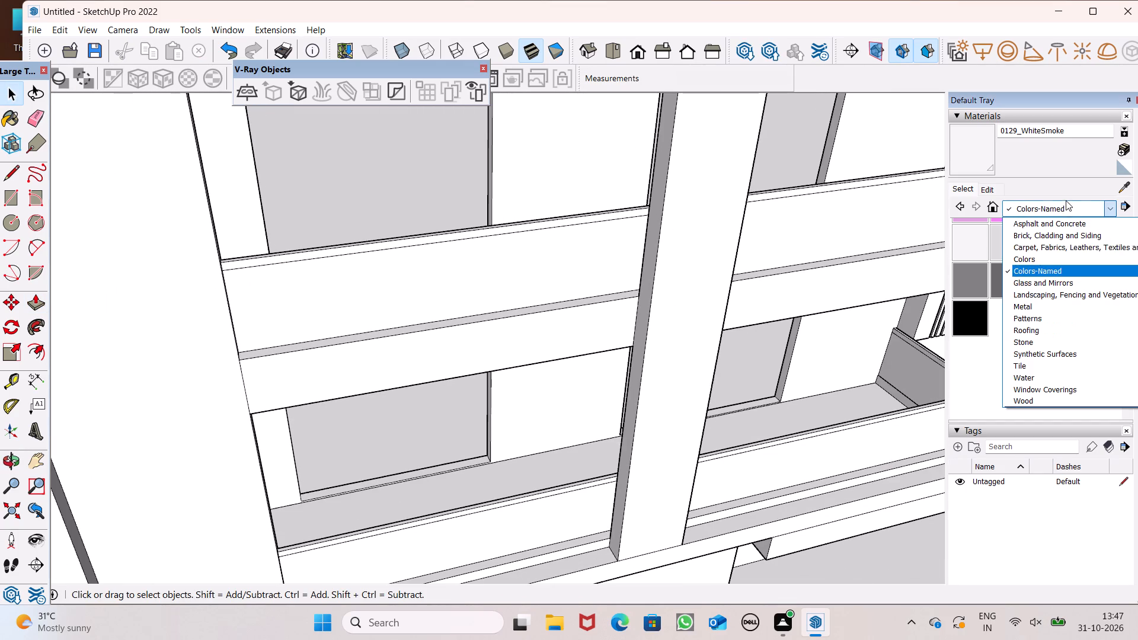
{"action": "left_click", "coordinate": [1038, 282]}
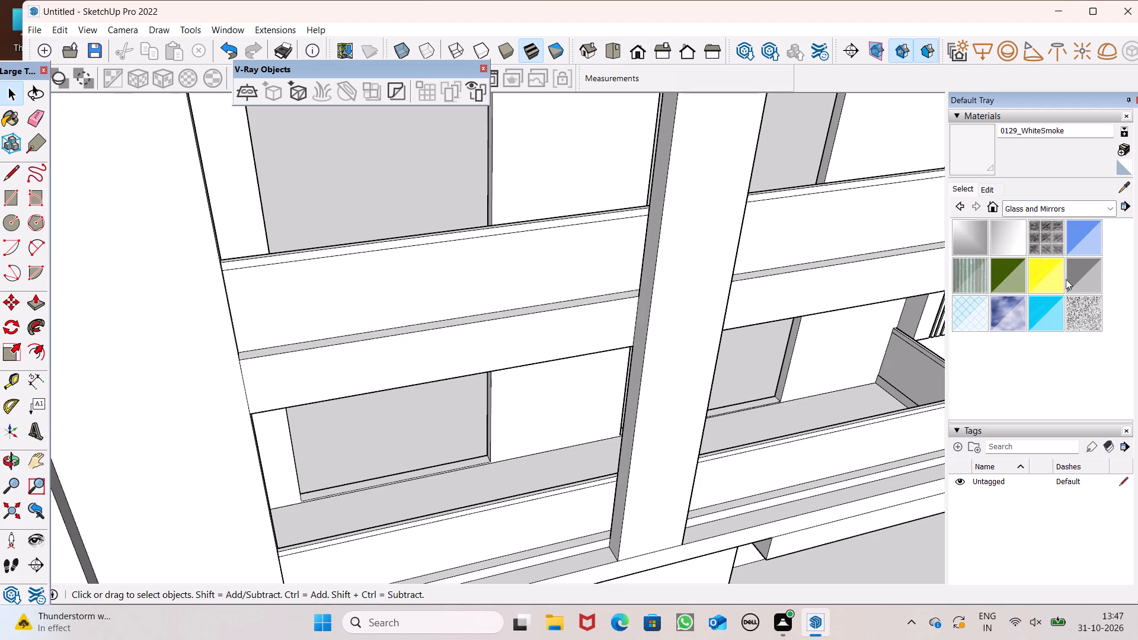
{"action": "left_click", "coordinate": [1075, 245]}
{"action": "left_click", "coordinate": [583, 284]}
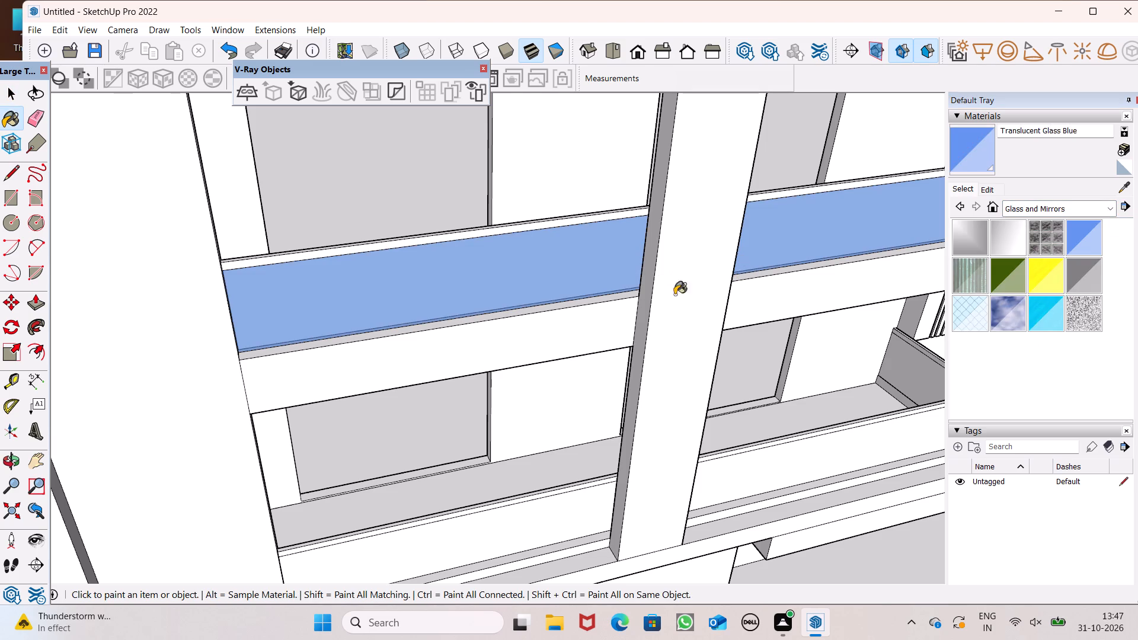
{"action": "left_click", "coordinate": [553, 517]}
Paint the outer end face of the lower balcony's parapet, below the rail band, with Translucent Glass Blue.
{"action": "scroll", "coordinate": [533, 386], "scroll_direction": "down", "scroll_amount": 8}
{"action": "middle_click_drag", "start_coordinate": [602, 384], "coordinate": [144, 297]}
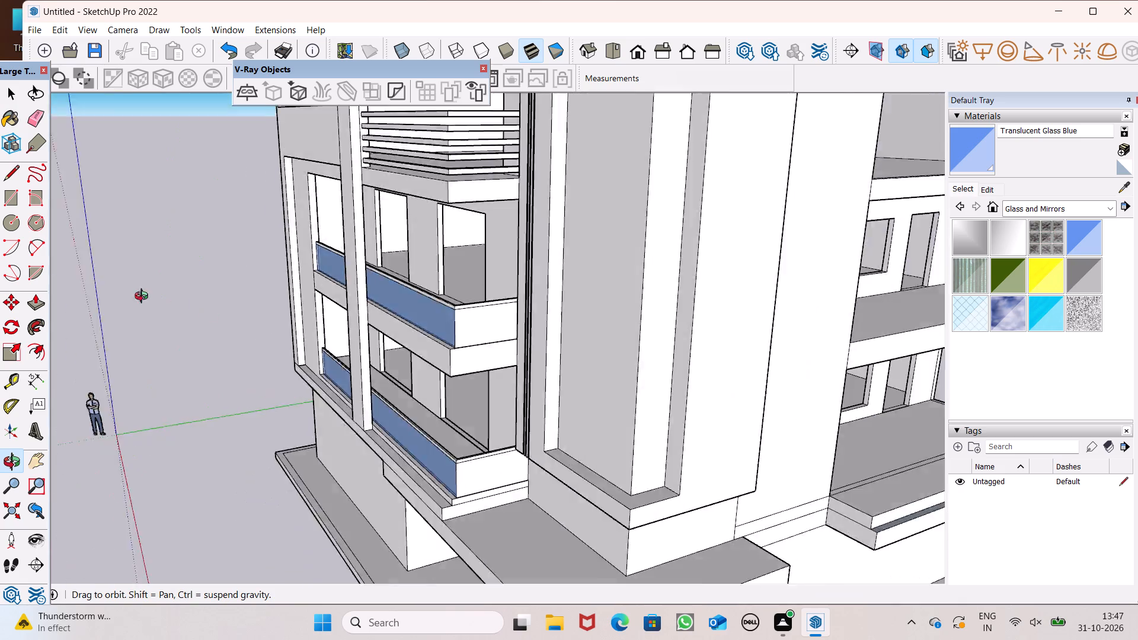
{"action": "middle_click_drag", "start_coordinate": [144, 297], "coordinate": [106, 306]}
{"action": "scroll", "coordinate": [346, 511], "scroll_direction": "up", "scroll_amount": 4}
{"action": "left_click", "coordinate": [412, 469]}
Paint the inner faces of the lower balcony's front and end parapets with Translucent Glass Blue.
{"action": "scroll", "coordinate": [392, 391], "scroll_direction": "up", "scroll_amount": 2}
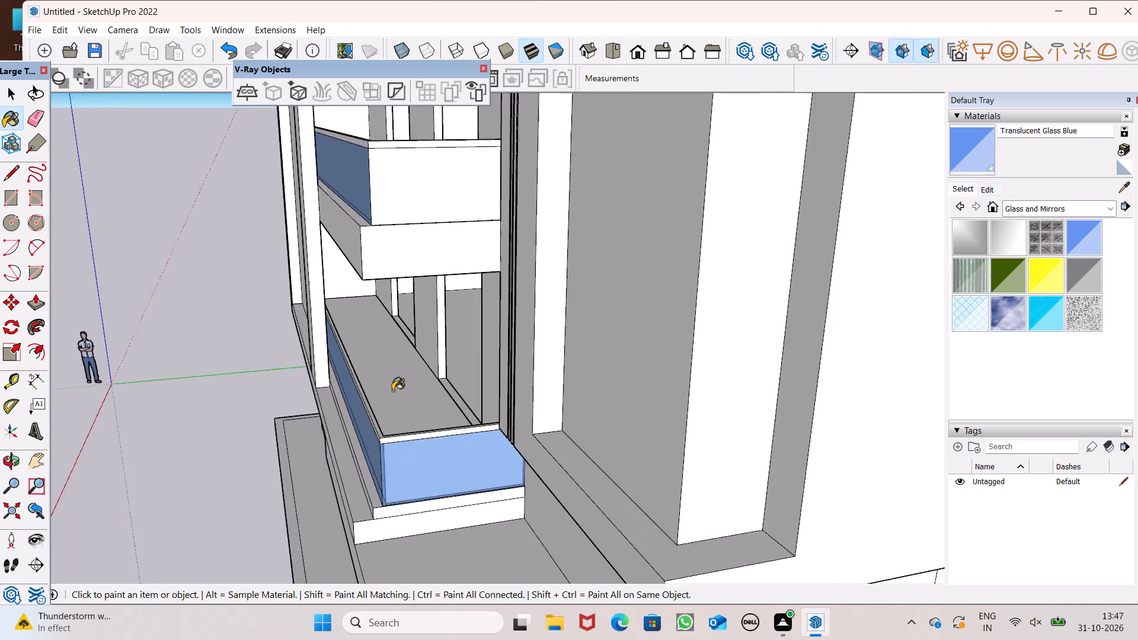
{"action": "scroll", "coordinate": [392, 391], "scroll_direction": "up", "scroll_amount": 5}
{"action": "middle_click_drag", "start_coordinate": [394, 452], "coordinate": [284, 451]}
{"action": "scroll", "coordinate": [290, 448], "scroll_direction": "up", "scroll_amount": 1}
{"action": "middle_click_drag", "start_coordinate": [291, 449], "coordinate": [524, 466]}
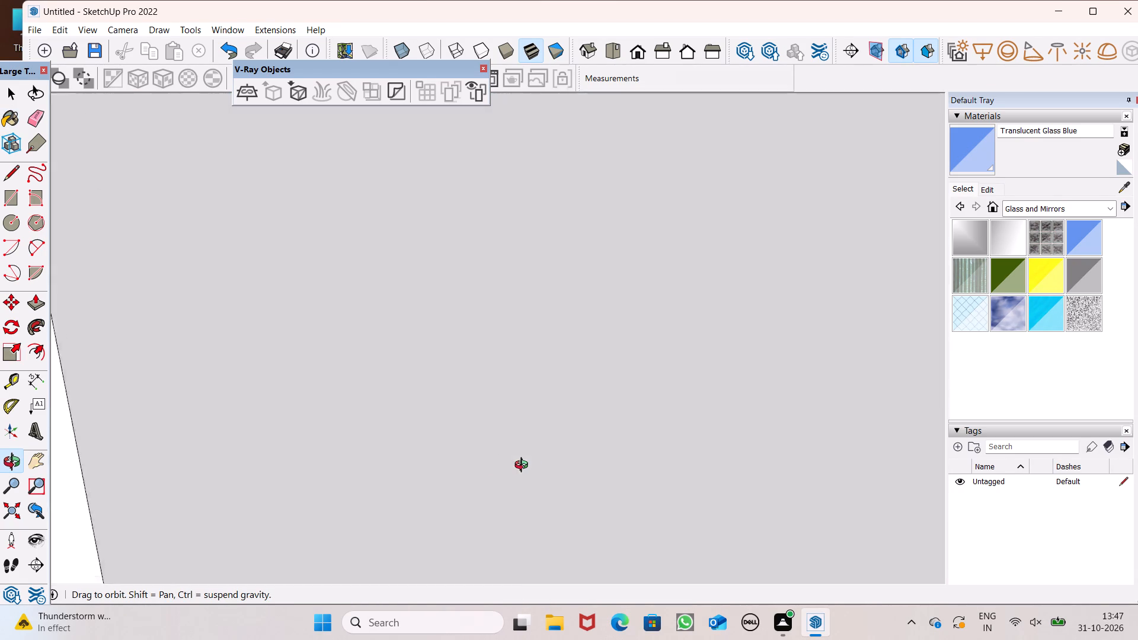
{"action": "middle_click_drag", "start_coordinate": [524, 466], "coordinate": [533, 463]}
{"action": "scroll", "coordinate": [528, 393], "scroll_direction": "down", "scroll_amount": 20}
{"action": "scroll", "coordinate": [528, 393], "scroll_direction": "down", "scroll_amount": 14}
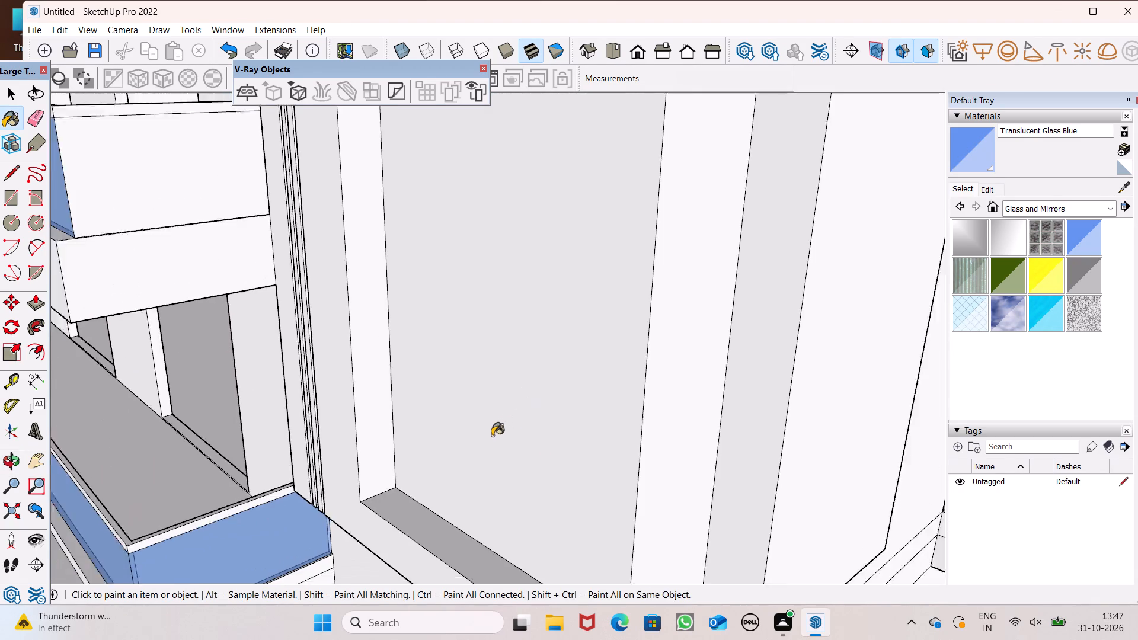
{"action": "scroll", "coordinate": [492, 436], "scroll_direction": "down", "scroll_amount": 3}
{"action": "middle_click_drag", "start_coordinate": [367, 505], "coordinate": [242, 501]}
{"action": "scroll", "coordinate": [219, 471], "scroll_direction": "up", "scroll_amount": 9}
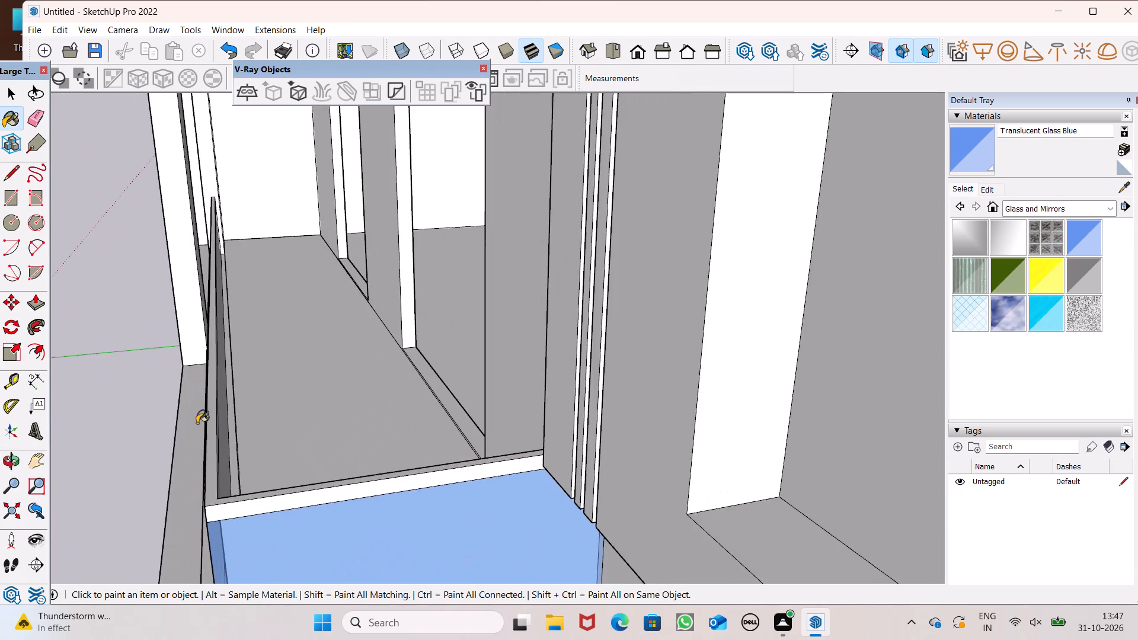
{"action": "middle_click_drag", "start_coordinate": [270, 470], "coordinate": [204, 481]}
{"action": "scroll", "coordinate": [186, 457], "scroll_direction": "up", "scroll_amount": 5}
{"action": "left_click", "coordinate": [187, 439]}
{"action": "scroll", "coordinate": [188, 439], "scroll_direction": "down", "scroll_amount": 2}
{"action": "middle_click_drag", "start_coordinate": [184, 456], "coordinate": [232, 483]}
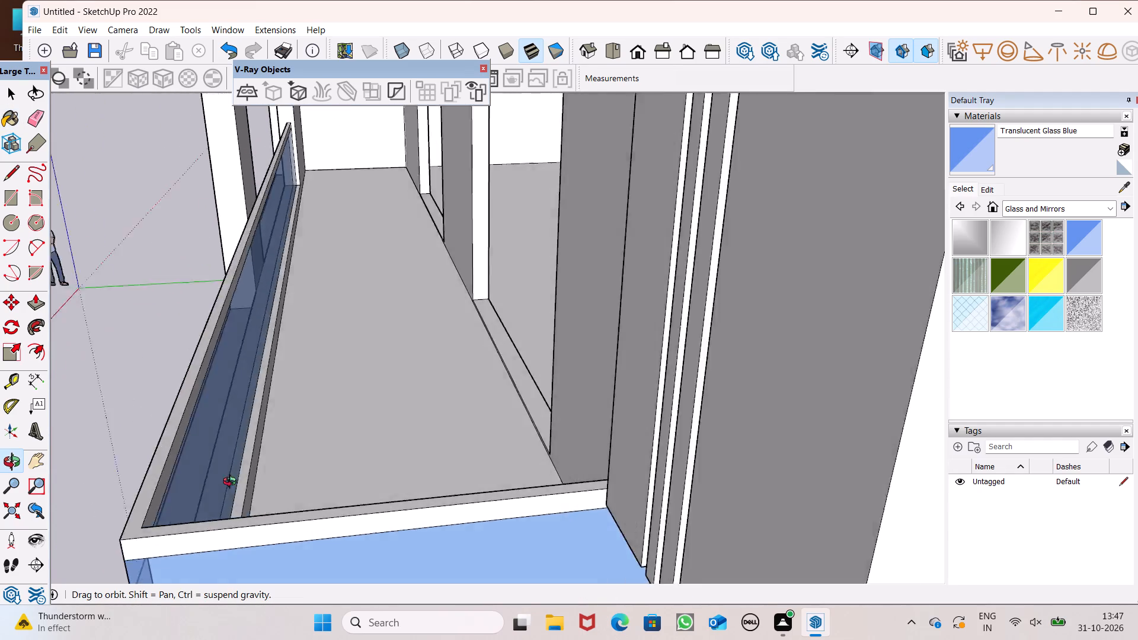
{"action": "middle_click_drag", "start_coordinate": [232, 483], "coordinate": [806, 450]}
{"action": "left_click", "coordinate": [771, 347]}
Paint the inner faces of the upper balcony's front and end parapets with Translucent Glass Blue.
{"action": "scroll", "coordinate": [660, 346], "scroll_direction": "down", "scroll_amount": 7}
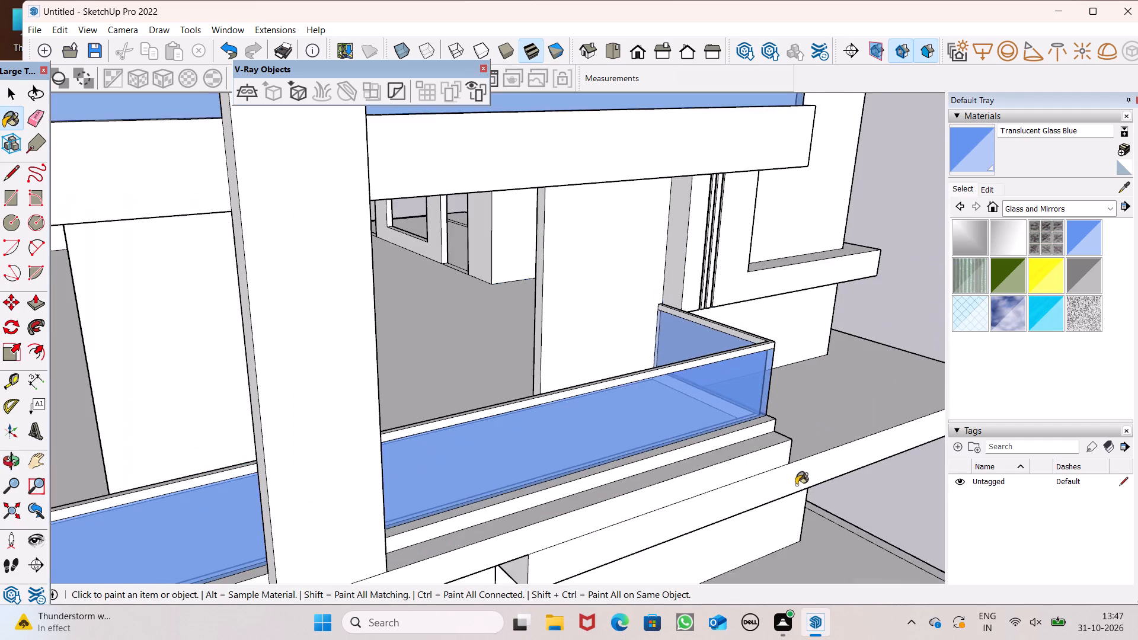
{"action": "middle_click_drag", "start_coordinate": [795, 485], "coordinate": [652, 437]}
{"action": "scroll", "coordinate": [714, 397], "scroll_direction": "down", "scroll_amount": 15}
{"action": "middle_click_drag", "start_coordinate": [568, 286], "coordinate": [535, 365]}
{"action": "scroll", "coordinate": [499, 345], "scroll_direction": "up", "scroll_amount": 3}
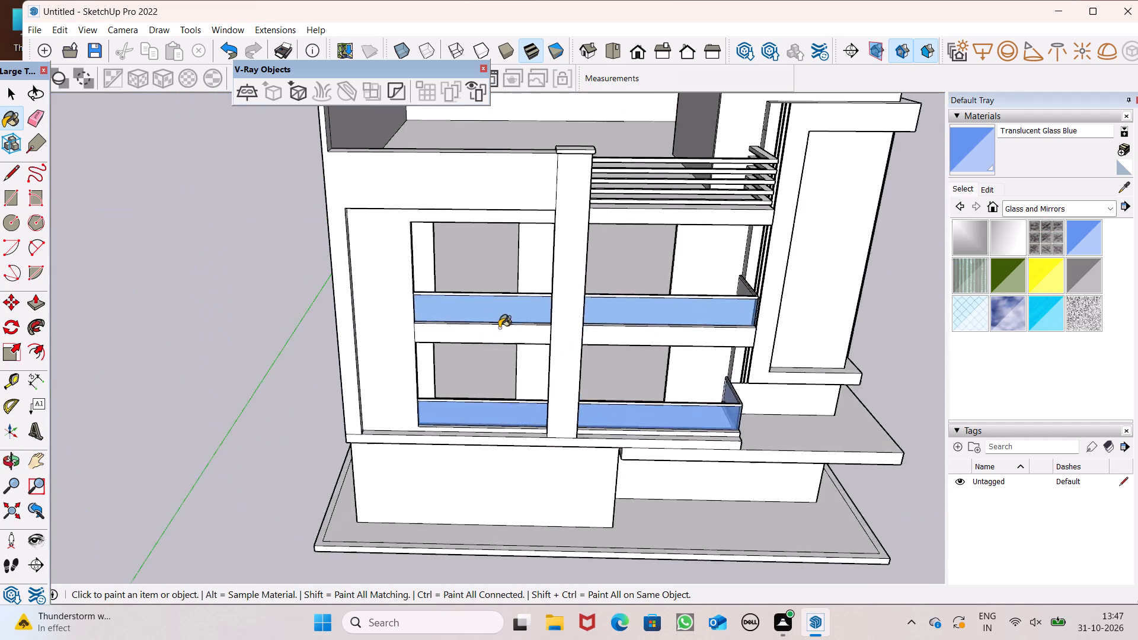
{"action": "scroll", "coordinate": [499, 328], "scroll_direction": "up", "scroll_amount": 5}
{"action": "middle_click_drag", "start_coordinate": [740, 288], "coordinate": [296, 282]}
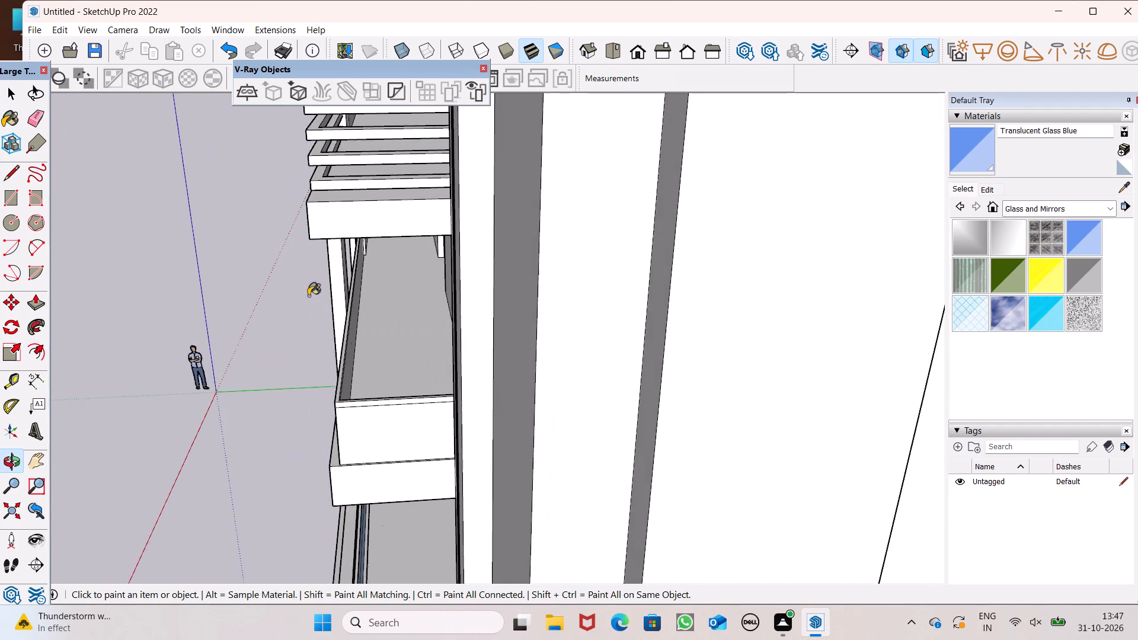
{"action": "scroll", "coordinate": [367, 379], "scroll_direction": "up", "scroll_amount": 7}
{"action": "left_click", "coordinate": [326, 368]}
{"action": "middle_click_drag", "start_coordinate": [314, 434], "coordinate": [836, 465]}
{"action": "scroll", "coordinate": [781, 485], "scroll_direction": "up", "scroll_amount": 1}
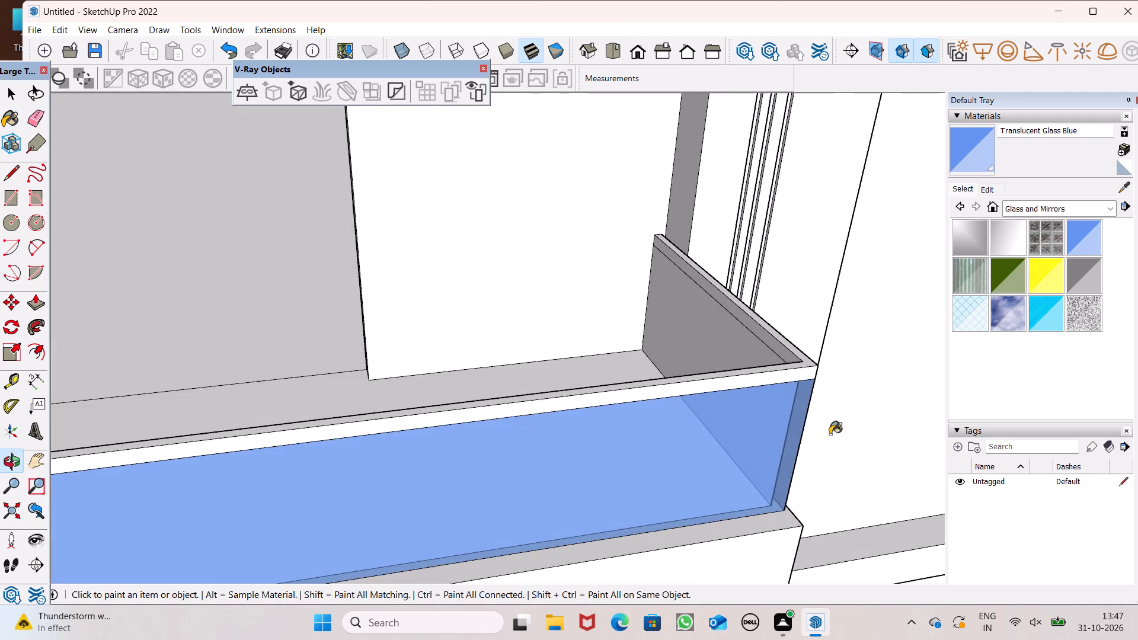
{"action": "left_click", "coordinate": [701, 308]}
Paint the outer end face of the upper balcony's parapet, below the rail band, with Translucent Glass Blue.
{"action": "scroll", "coordinate": [652, 291], "scroll_direction": "down", "scroll_amount": 6}
{"action": "middle_click_drag", "start_coordinate": [700, 422], "coordinate": [559, 343]}
{"action": "scroll", "coordinate": [559, 303], "scroll_direction": "down", "scroll_amount": 6}
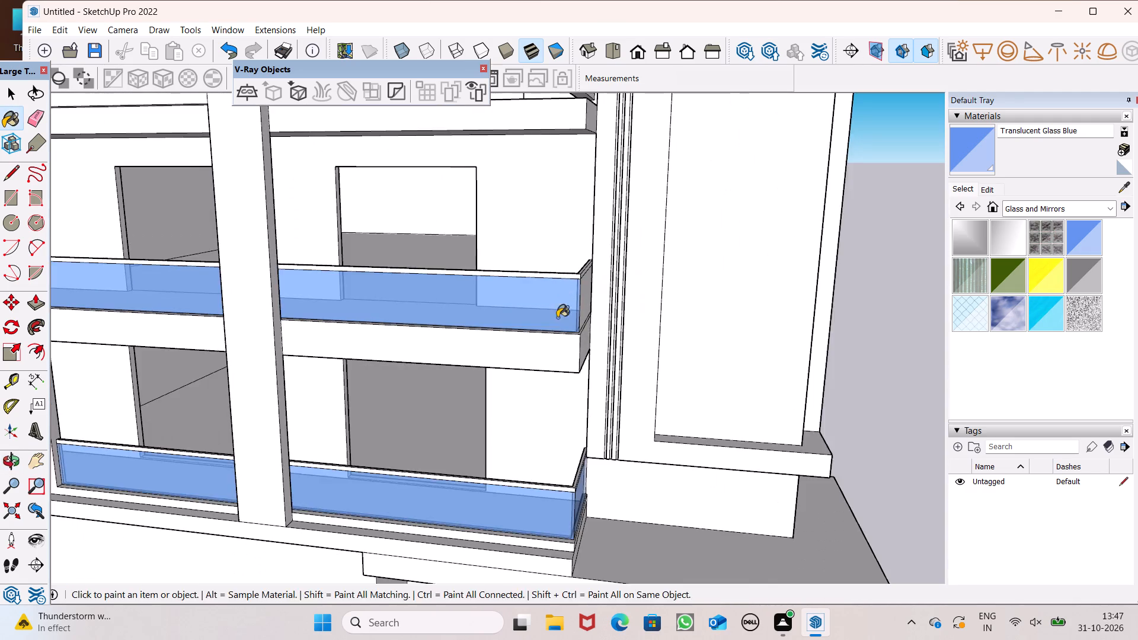
{"action": "middle_click_drag", "start_coordinate": [593, 344], "coordinate": [427, 339]}
{"action": "left_click", "coordinate": [426, 302]}
Paint the top and front faces of the upper balcony's rail band with Metal Seamed from the Metal materials.
{"action": "scroll", "coordinate": [426, 286], "scroll_direction": "down", "scroll_amount": 4}
{"action": "middle_click_drag", "start_coordinate": [409, 305], "coordinate": [631, 348]}
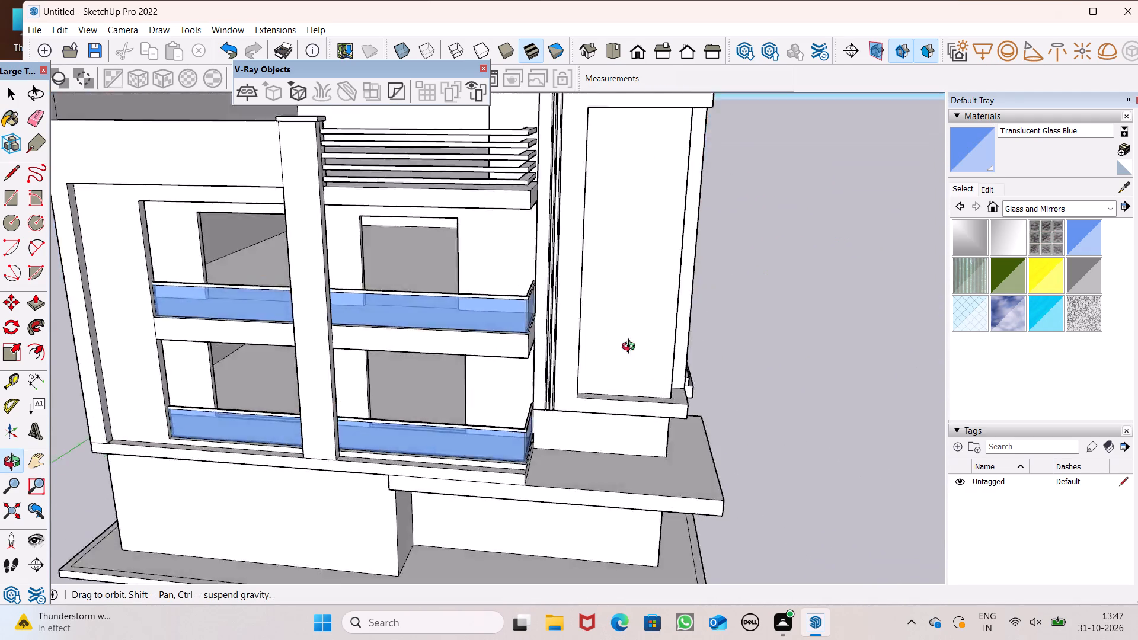
{"action": "middle_click_drag", "start_coordinate": [631, 348], "coordinate": [715, 354]}
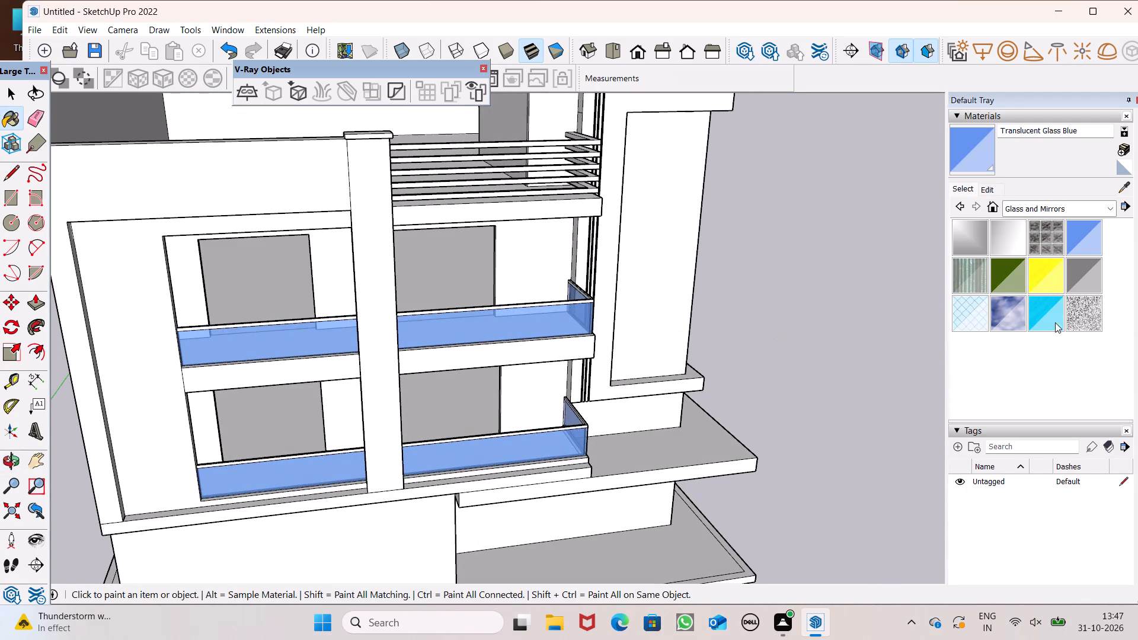
{"action": "left_click", "coordinate": [1032, 213]}
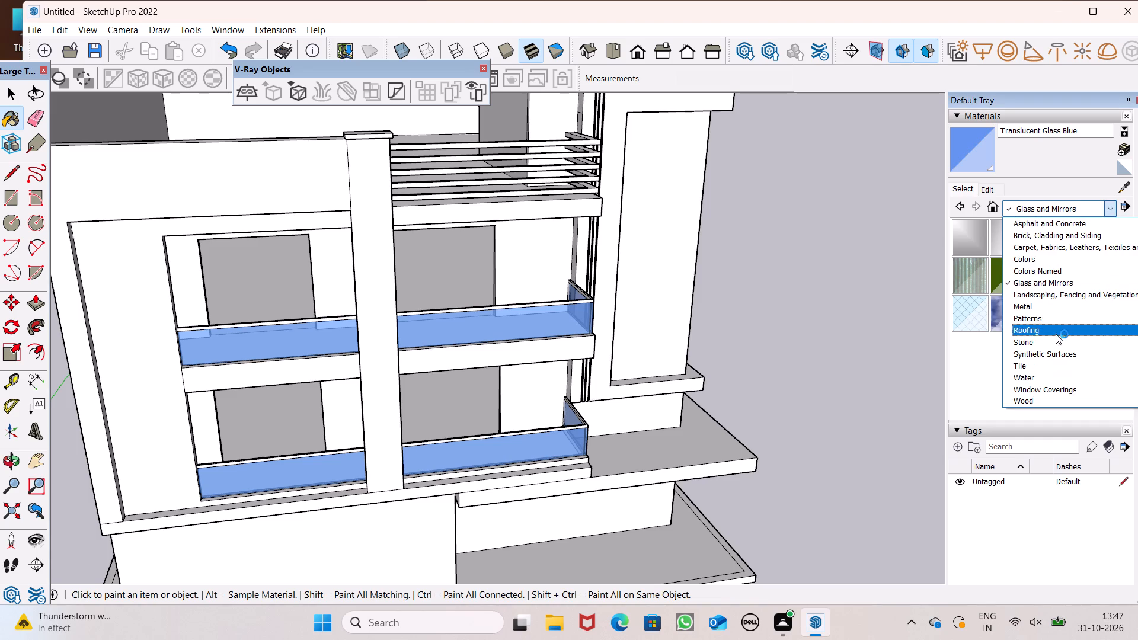
{"action": "left_click", "coordinate": [1050, 309]}
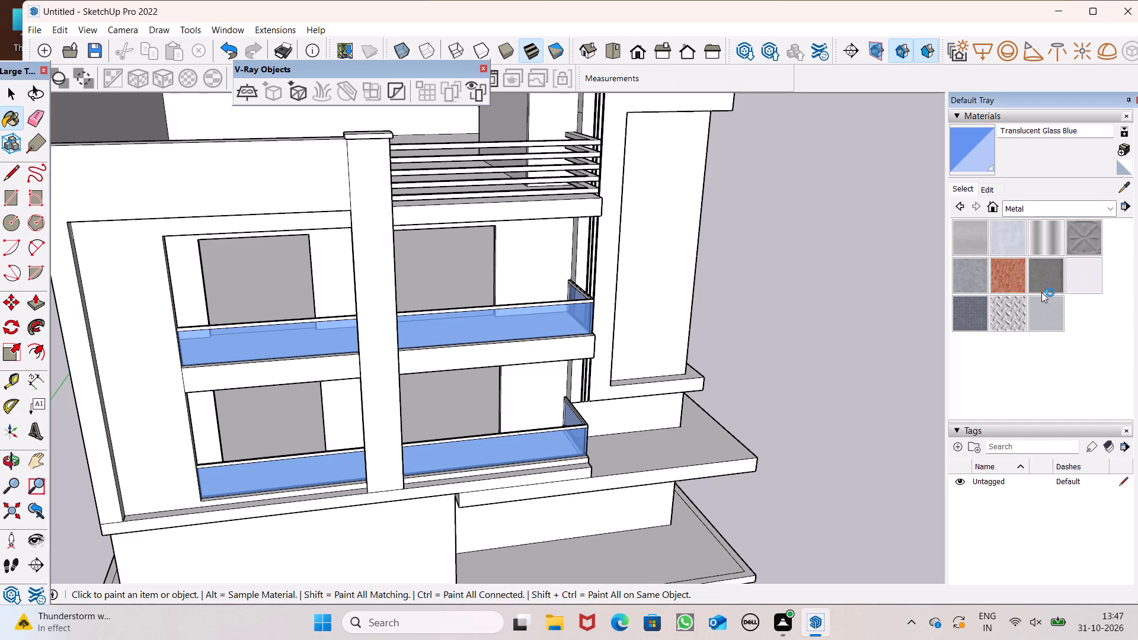
{"action": "left_click", "coordinate": [1038, 286]}
{"action": "scroll", "coordinate": [106, 327], "scroll_direction": "up", "scroll_amount": 9}
{"action": "scroll", "coordinate": [216, 337], "scroll_direction": "up", "scroll_amount": 8}
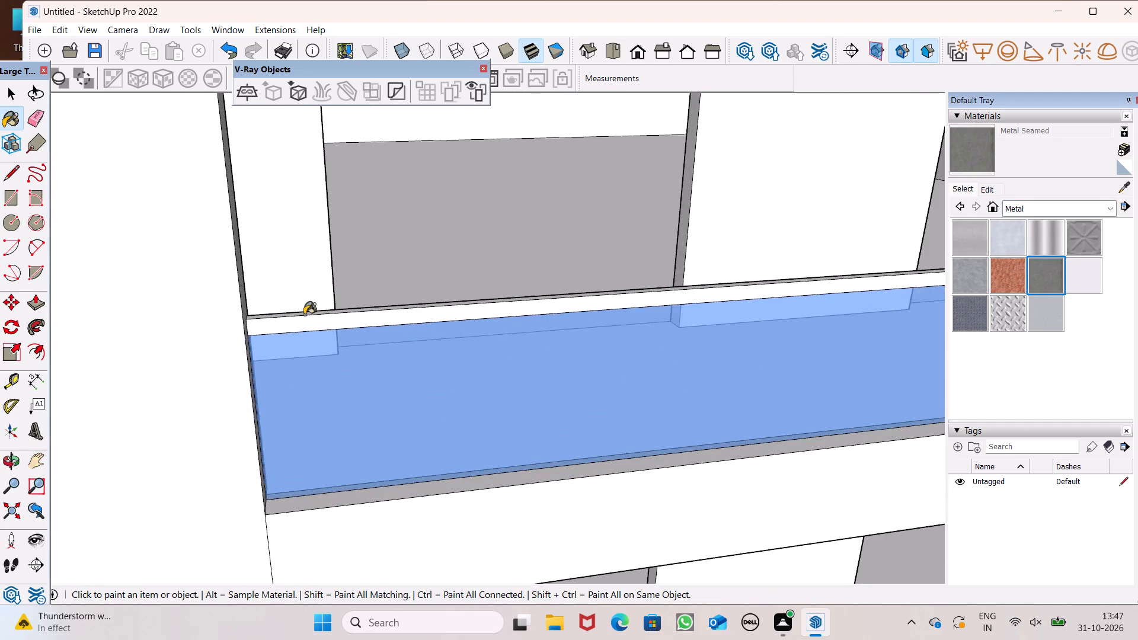
{"action": "middle_click_drag", "start_coordinate": [304, 318], "coordinate": [276, 405]}
{"action": "scroll", "coordinate": [266, 409], "scroll_direction": "up", "scroll_amount": 7}
{"action": "left_click", "coordinate": [241, 405]}
{"action": "left_click", "coordinate": [242, 417]}
Paint the remaining inner faces and the outer end face of the upper balcony's rail band with Metal Seamed.
{"action": "scroll", "coordinate": [261, 379], "scroll_direction": "down", "scroll_amount": 15}
{"action": "scroll", "coordinate": [350, 342], "scroll_direction": "down", "scroll_amount": 4}
{"action": "scroll", "coordinate": [774, 347], "scroll_direction": "up", "scroll_amount": 3}
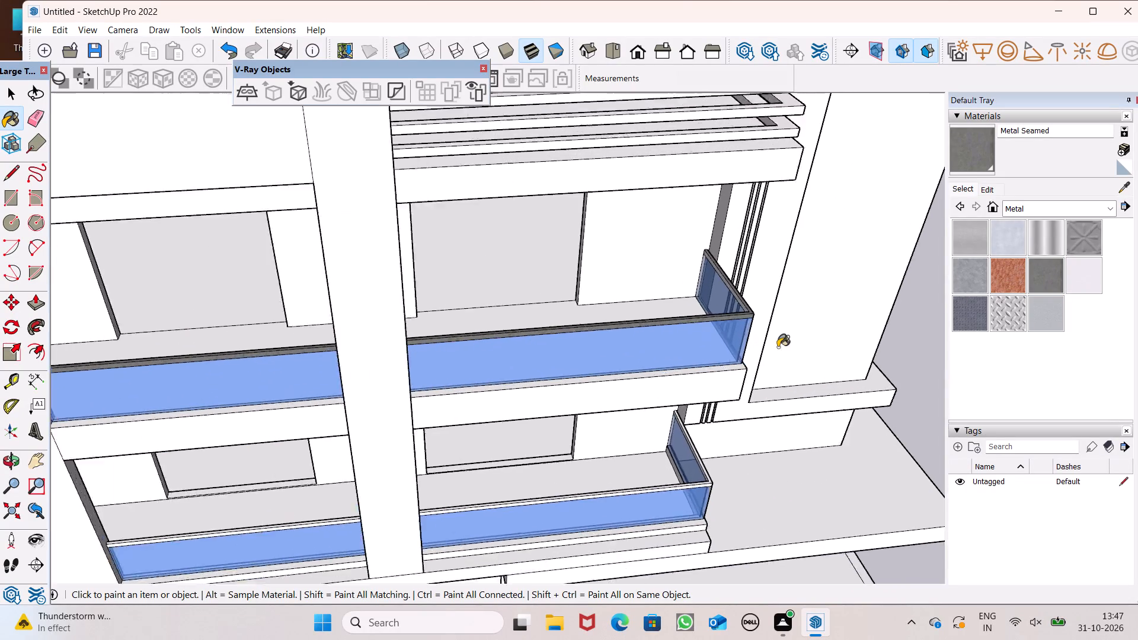
{"action": "scroll", "coordinate": [778, 347], "scroll_direction": "up", "scroll_amount": 4}
{"action": "scroll", "coordinate": [691, 287], "scroll_direction": "up", "scroll_amount": 8}
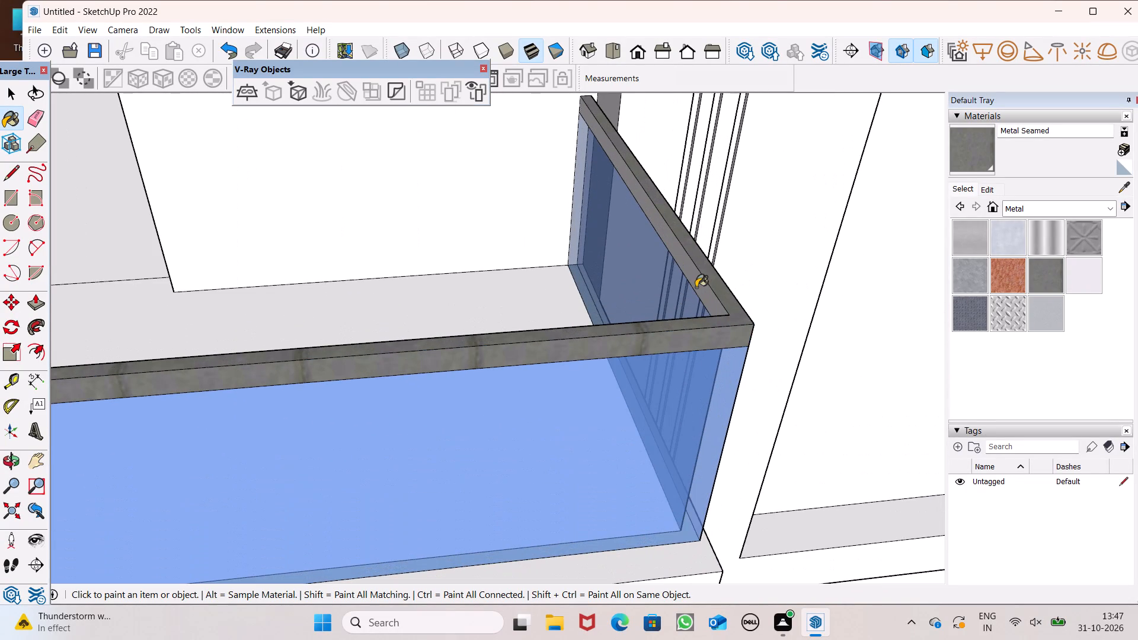
{"action": "left_click", "coordinate": [696, 287]}
{"action": "scroll", "coordinate": [697, 281], "scroll_direction": "down", "scroll_amount": 6}
{"action": "middle_click_drag", "start_coordinate": [707, 347], "coordinate": [196, 389]}
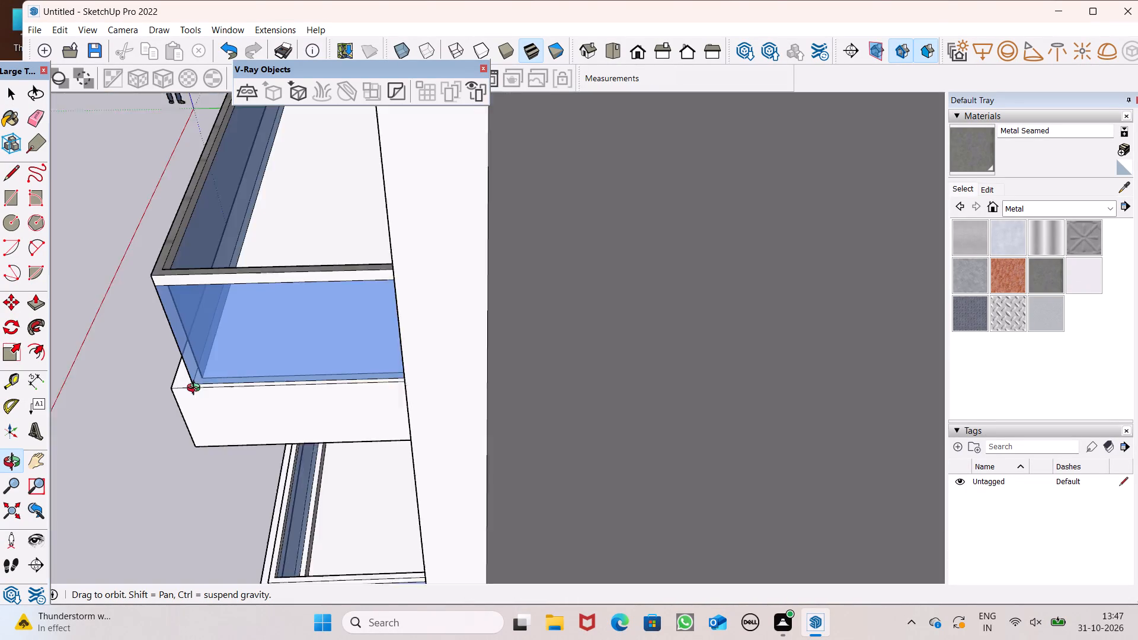
{"action": "middle_click_drag", "start_coordinate": [196, 389], "coordinate": [206, 384]}
{"action": "scroll", "coordinate": [196, 349], "scroll_direction": "up", "scroll_amount": 7}
{"action": "left_click", "coordinate": [167, 223]}
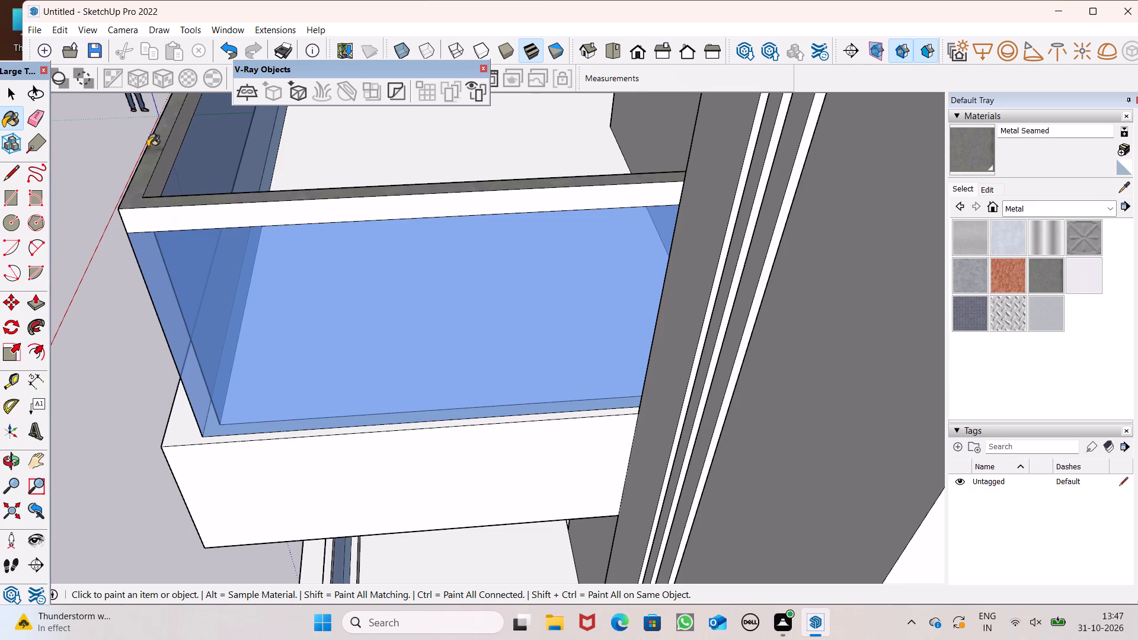
{"action": "scroll", "coordinate": [155, 178], "scroll_direction": "up", "scroll_amount": 8}
{"action": "left_click", "coordinate": [156, 182]}
{"action": "scroll", "coordinate": [244, 292], "scroll_direction": "down", "scroll_amount": 20}
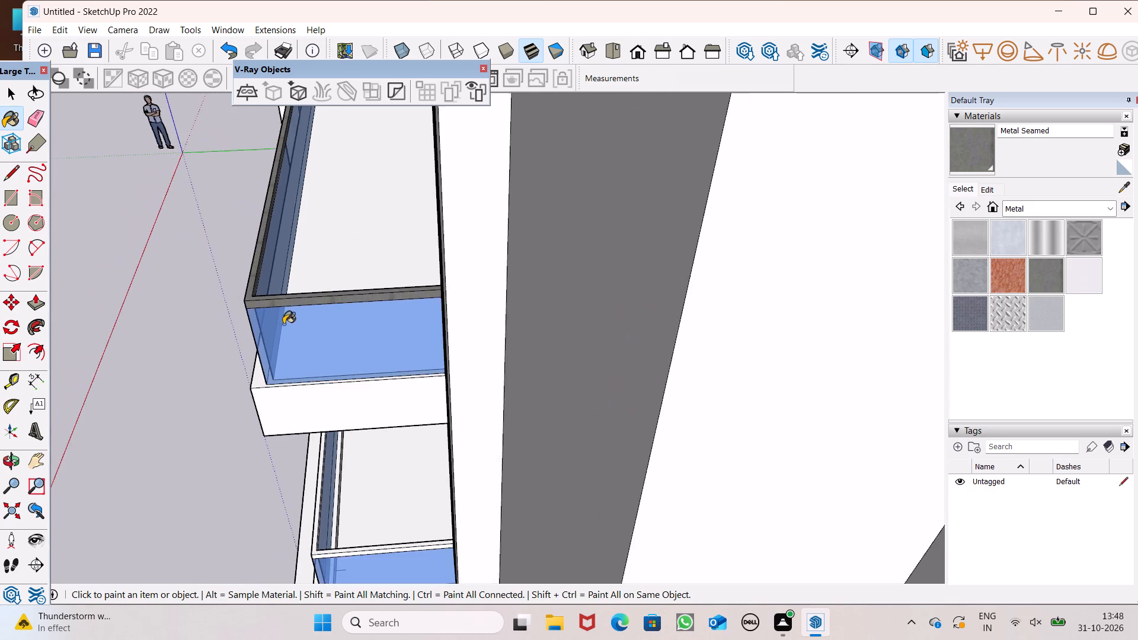
Paint the top and the outer front and end faces of the lower balcony's rail band with Metal Seamed.
{"action": "middle_click_drag", "start_coordinate": [296, 327], "coordinate": [542, 213]}
{"action": "scroll", "coordinate": [394, 197], "scroll_direction": "down", "scroll_amount": 12}
{"action": "scroll", "coordinate": [424, 357], "scroll_direction": "up", "scroll_amount": 8}
{"action": "scroll", "coordinate": [433, 405], "scroll_direction": "up", "scroll_amount": 8}
{"action": "scroll", "coordinate": [404, 338], "scroll_direction": "up", "scroll_amount": 3}
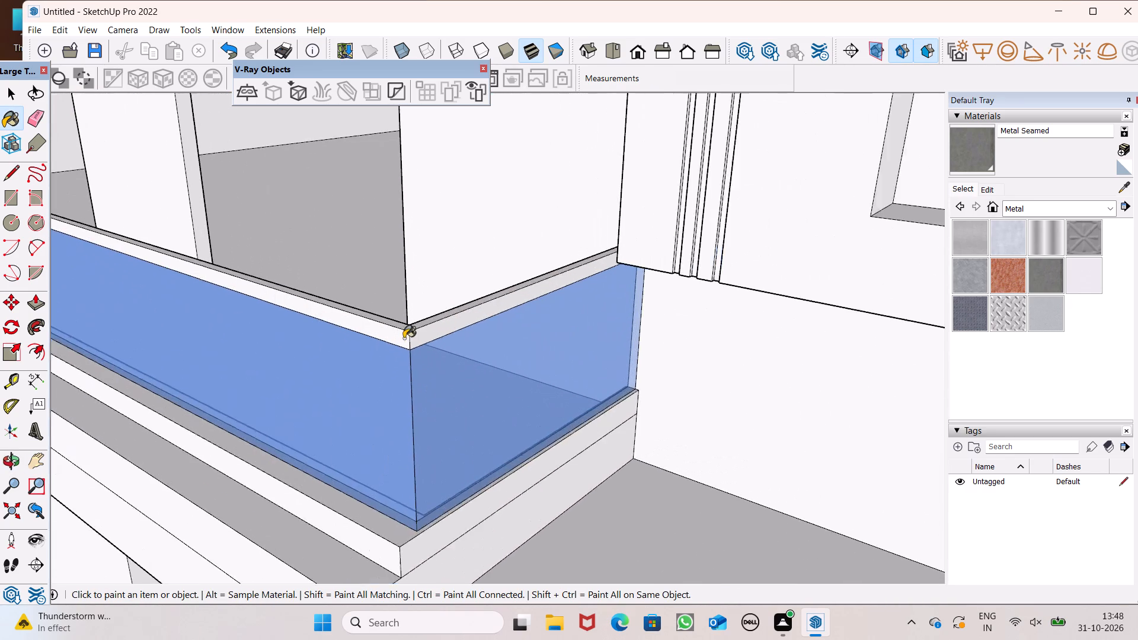
{"action": "scroll", "coordinate": [404, 338], "scroll_direction": "up", "scroll_amount": 4}
{"action": "left_click", "coordinate": [408, 319]}
{"action": "left_click", "coordinate": [401, 337]}
{"action": "left_click", "coordinate": [423, 325]}
{"action": "scroll", "coordinate": [443, 323], "scroll_direction": "down", "scroll_amount": 9}
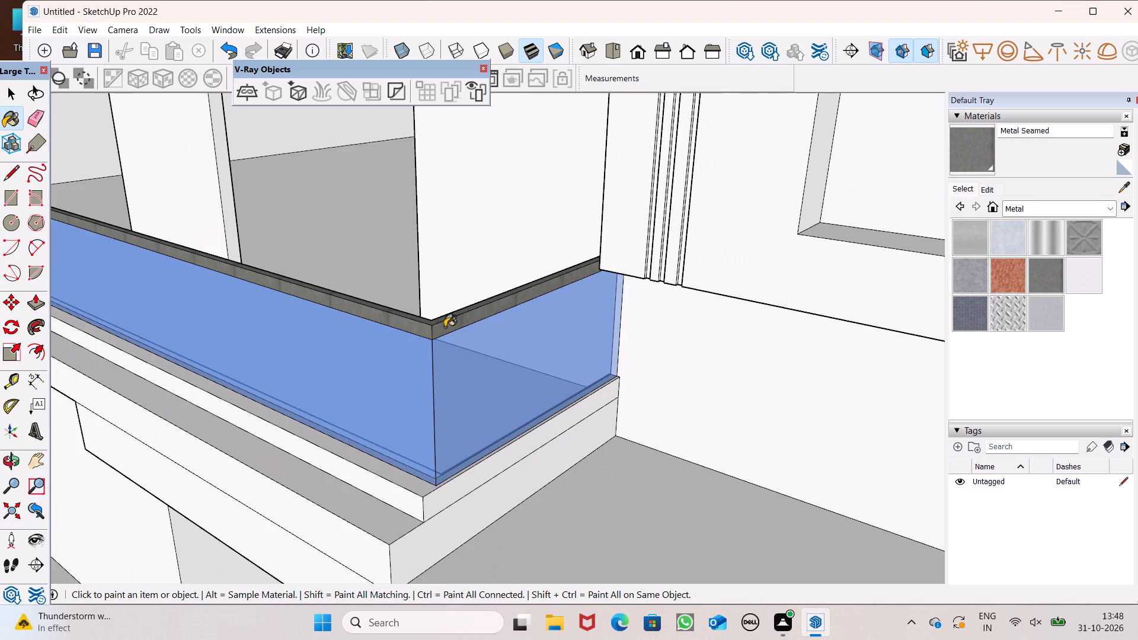
Paint the inner faces of the lower balcony's front and end rail bands with Metal Seamed.
{"action": "middle_click_drag", "start_coordinate": [273, 299], "coordinate": [677, 338]}
{"action": "scroll", "coordinate": [664, 254], "scroll_direction": "up", "scroll_amount": 4}
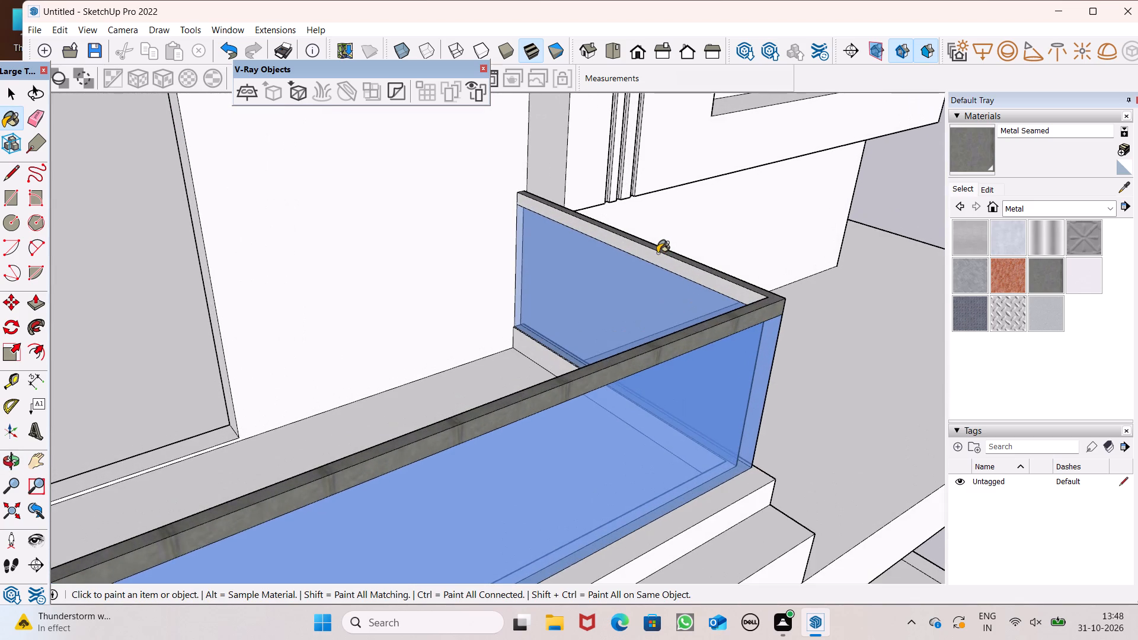
{"action": "left_click", "coordinate": [657, 253]}
{"action": "scroll", "coordinate": [657, 253], "scroll_direction": "down", "scroll_amount": 5}
{"action": "middle_click_drag", "start_coordinate": [647, 332], "coordinate": [7, 436]}
{"action": "scroll", "coordinate": [216, 350], "scroll_direction": "up", "scroll_amount": 7}
{"action": "scroll", "coordinate": [228, 302], "scroll_direction": "up", "scroll_amount": 7}
{"action": "left_click", "coordinate": [224, 295]}
{"action": "scroll", "coordinate": [248, 346], "scroll_direction": "down", "scroll_amount": 6}
{"action": "middle_click_drag", "start_coordinate": [254, 374], "coordinate": [320, 370]}
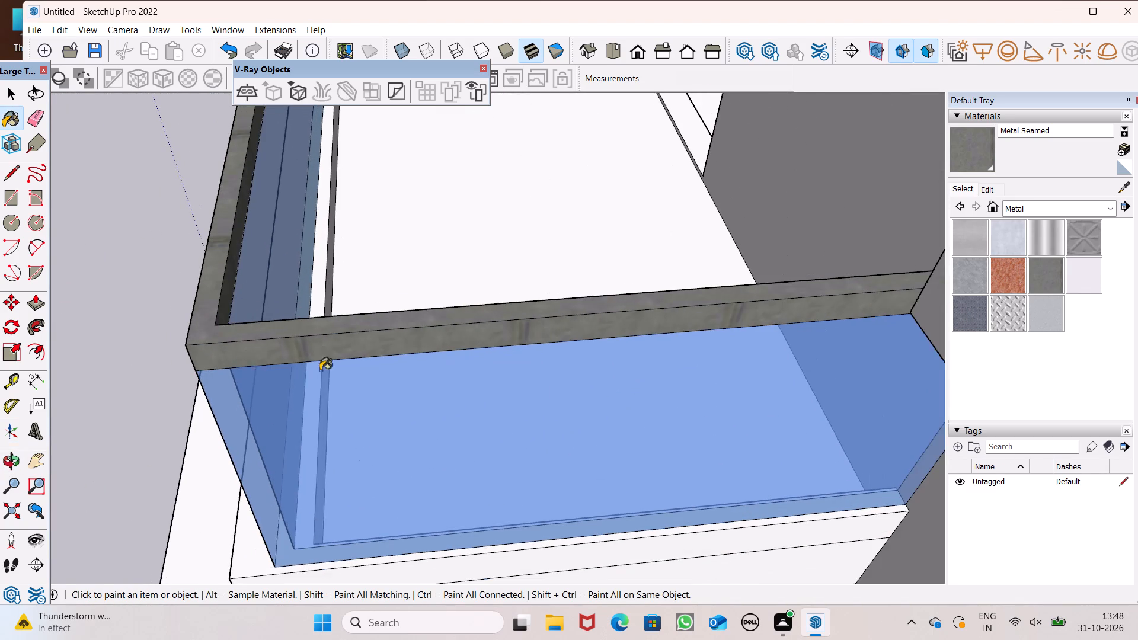
Examine the whole house from several sides, including the front facade beside the two glazed balconies.
{"action": "middle_click_drag", "start_coordinate": [320, 370], "coordinate": [511, 341]}
{"action": "scroll", "coordinate": [463, 289], "scroll_direction": "down", "scroll_amount": 12}
{"action": "scroll", "coordinate": [522, 302], "scroll_direction": "down", "scroll_amount": 5}
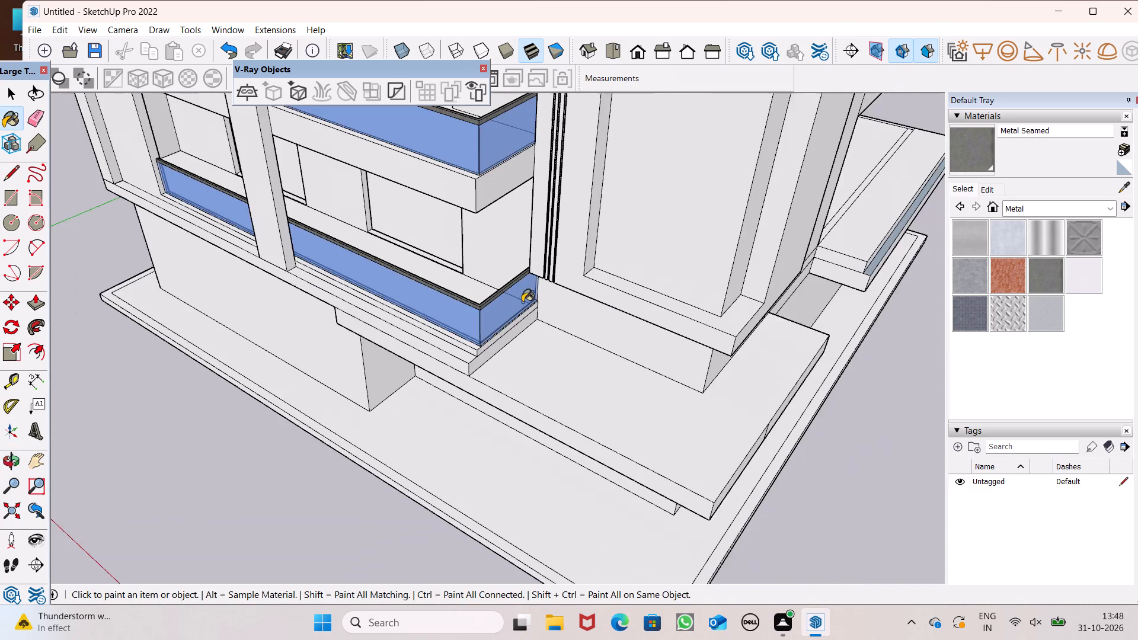
{"action": "scroll", "coordinate": [522, 302], "scroll_direction": "down", "scroll_amount": 4}
{"action": "middle_click_drag", "start_coordinate": [539, 357], "coordinate": [708, 235]}
{"action": "scroll", "coordinate": [554, 315], "scroll_direction": "down", "scroll_amount": 7}
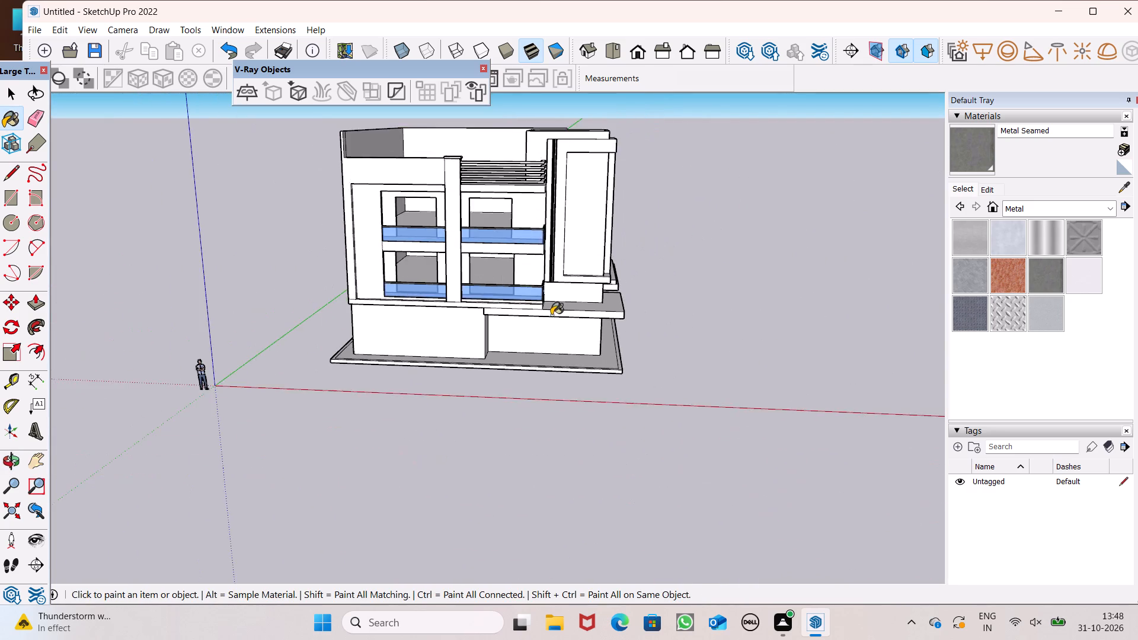
{"action": "scroll", "coordinate": [514, 354], "scroll_direction": "down", "scroll_amount": 3}
{"action": "middle_click_drag", "start_coordinate": [424, 369], "coordinate": [329, 393]}
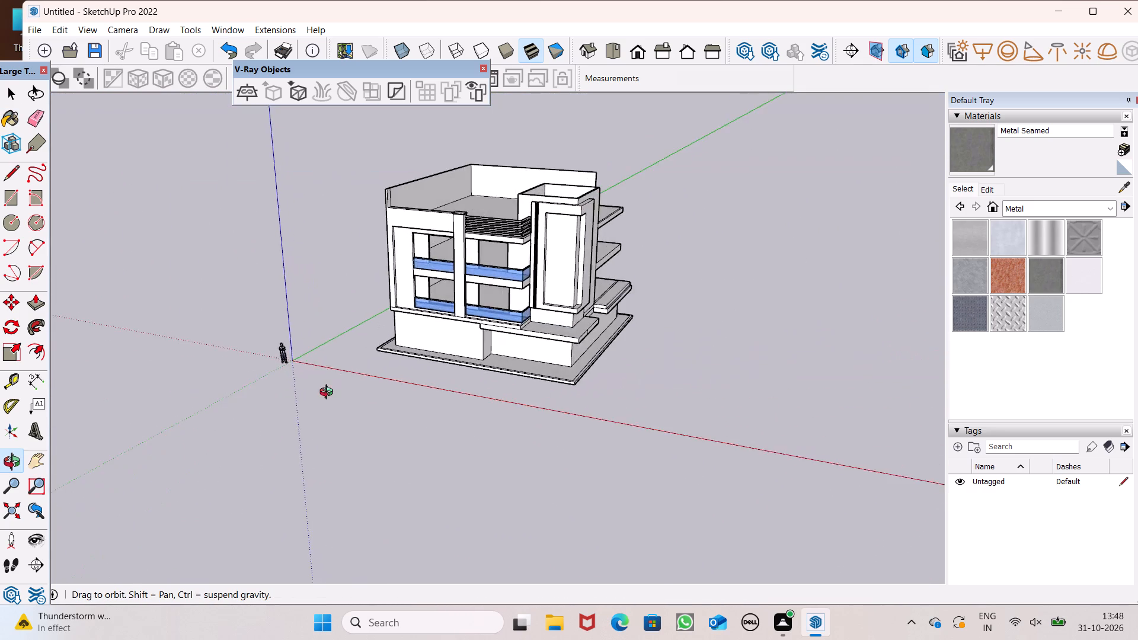
{"action": "middle_click_drag", "start_coordinate": [329, 393], "coordinate": [43, 393]}
{"action": "middle_click_drag", "start_coordinate": [550, 312], "coordinate": [226, 428]}
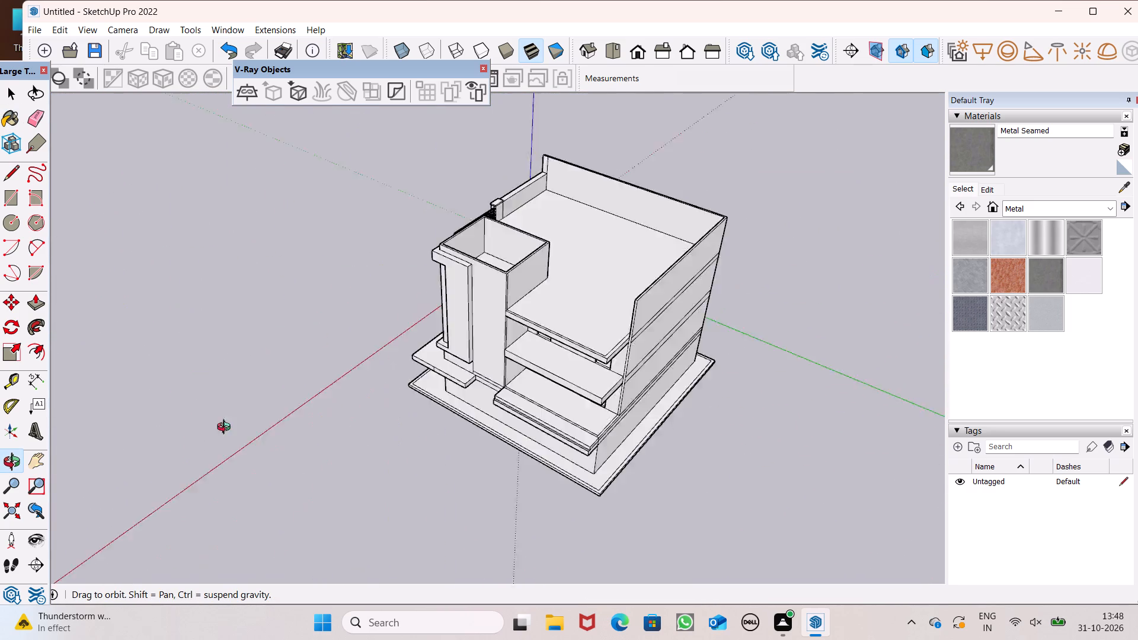
{"action": "middle_click_drag", "start_coordinate": [226, 428], "coordinate": [800, 264]}
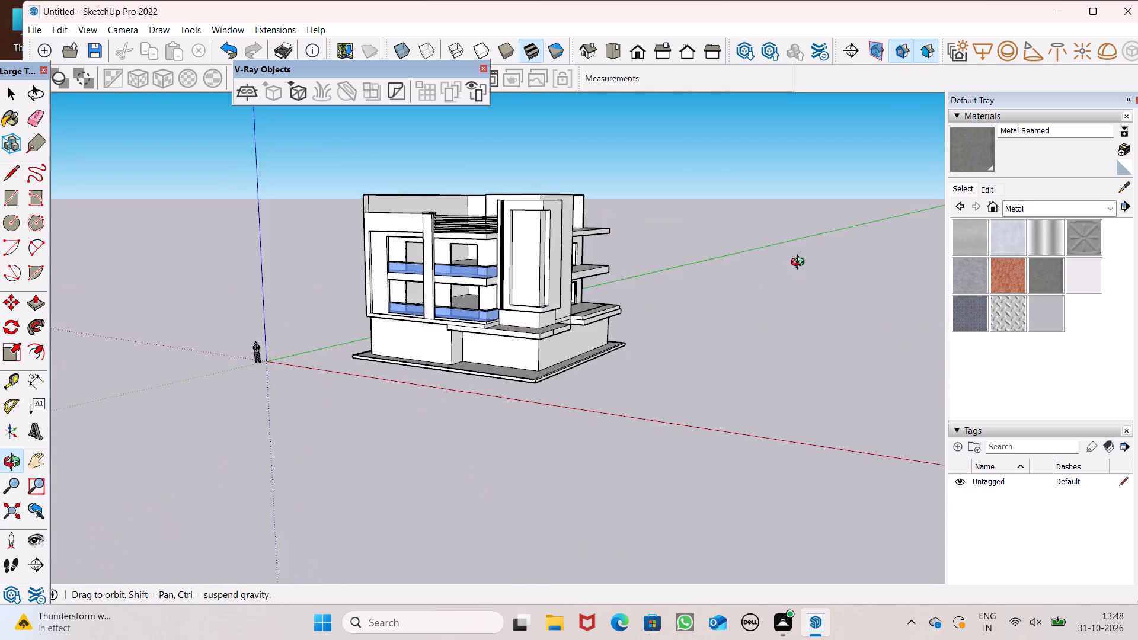
{"action": "middle_click_drag", "start_coordinate": [800, 264], "coordinate": [1080, 282]}
{"action": "scroll", "coordinate": [819, 242], "scroll_direction": "up", "scroll_amount": 1}
{"action": "scroll", "coordinate": [273, 351], "scroll_direction": "up", "scroll_amount": 7}
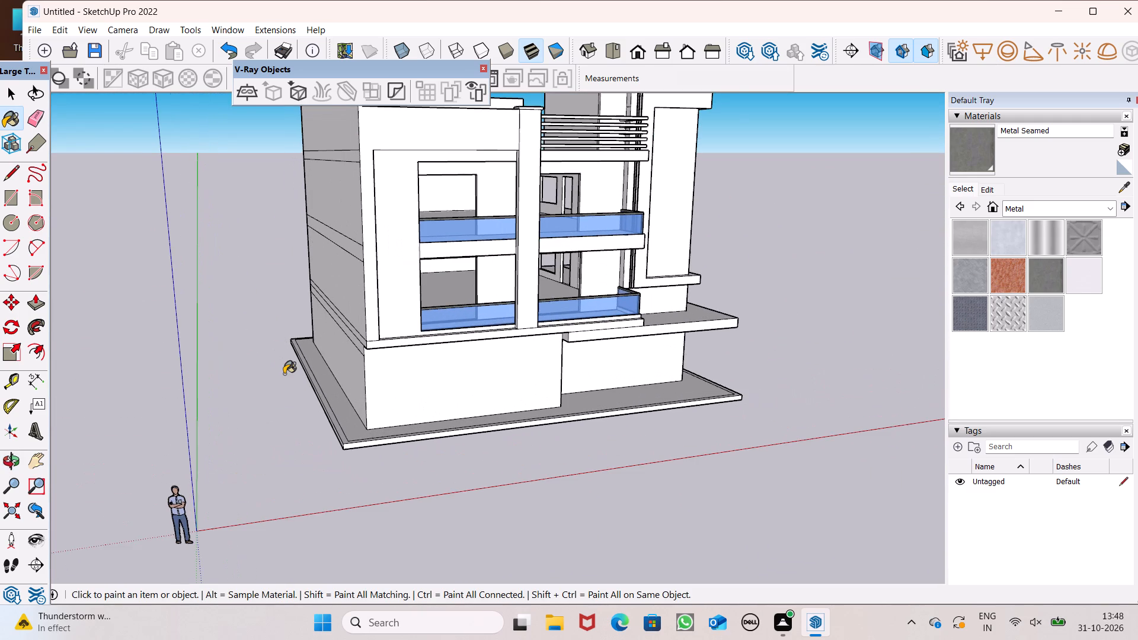
{"action": "scroll", "coordinate": [284, 374], "scroll_direction": "up", "scroll_amount": 1}
{"action": "middle_click_drag", "start_coordinate": [284, 370], "coordinate": [271, 379]}
{"action": "scroll", "coordinate": [271, 379], "scroll_direction": "up", "scroll_amount": 1}
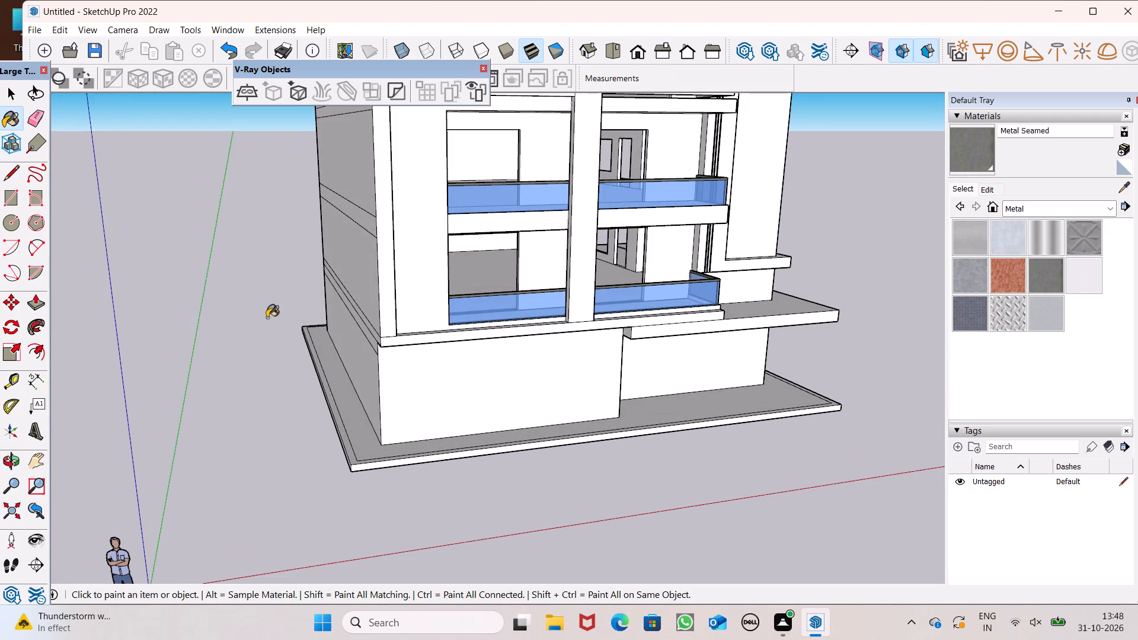
{"action": "scroll", "coordinate": [236, 259], "scroll_direction": "down", "scroll_amount": 2}
{"action": "middle_click_drag", "start_coordinate": [322, 280], "coordinate": [309, 312]}
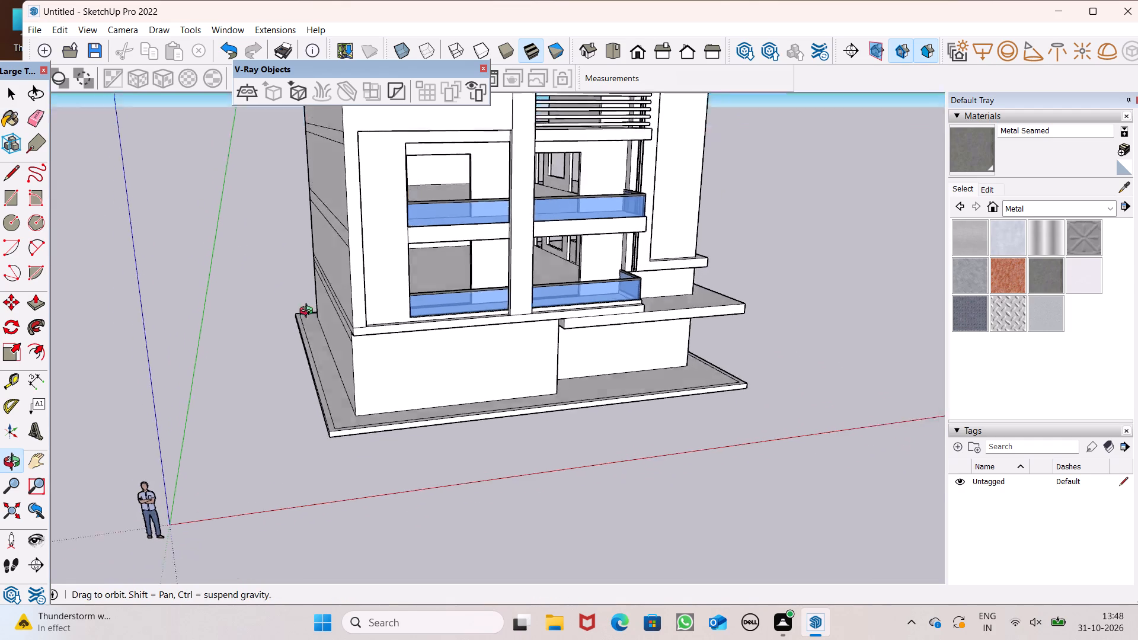
{"action": "middle_click_drag", "start_coordinate": [309, 312], "coordinate": [271, 391]}
{"action": "middle_click", "coordinate": [271, 391]}
{"action": "scroll", "coordinate": [306, 308], "scroll_direction": "up", "scroll_amount": 3}
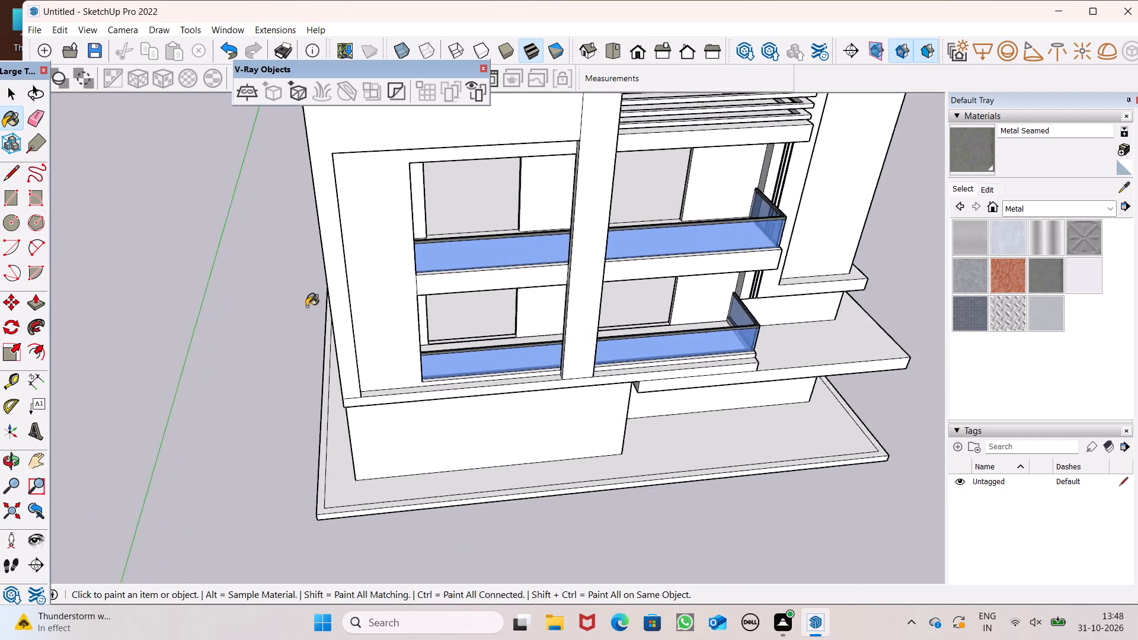
{"action": "scroll", "coordinate": [306, 306], "scroll_direction": "up", "scroll_amount": 1}
{"action": "scroll", "coordinate": [271, 299], "scroll_direction": "down", "scroll_amount": 5}
{"action": "middle_click_drag", "start_coordinate": [279, 334], "coordinate": [259, 388]}
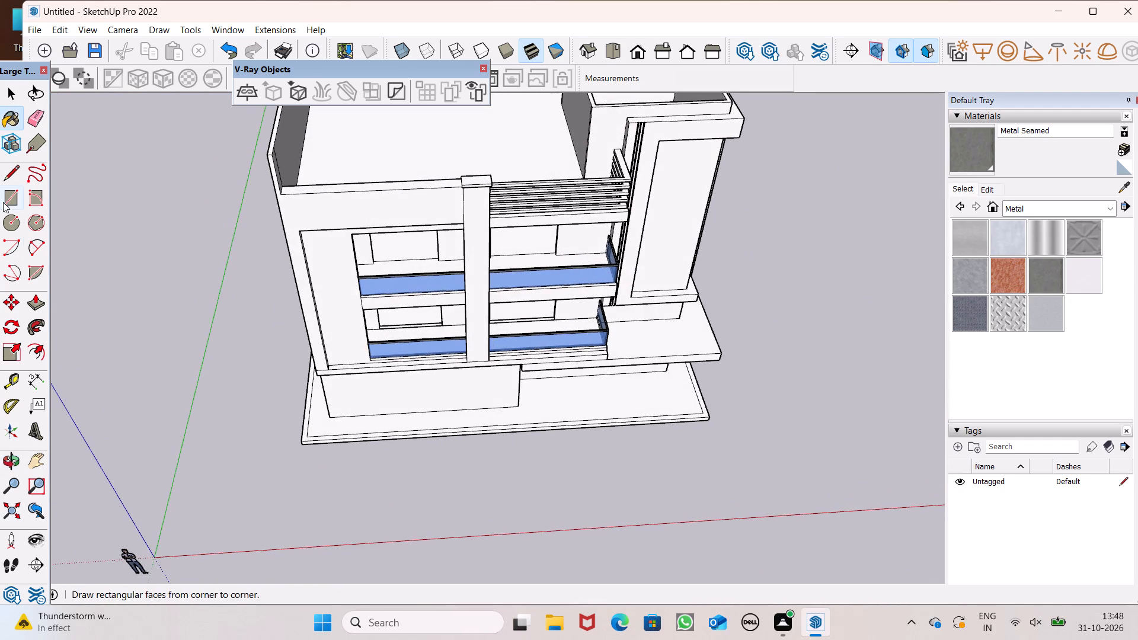
Draw a 6" by 6" square on the recessed front wall panel beside the upper balcony, near the panel's outer edge.
{"action": "left_click", "coordinate": [14, 194]}
{"action": "scroll", "coordinate": [302, 285], "scroll_direction": "up", "scroll_amount": 7}
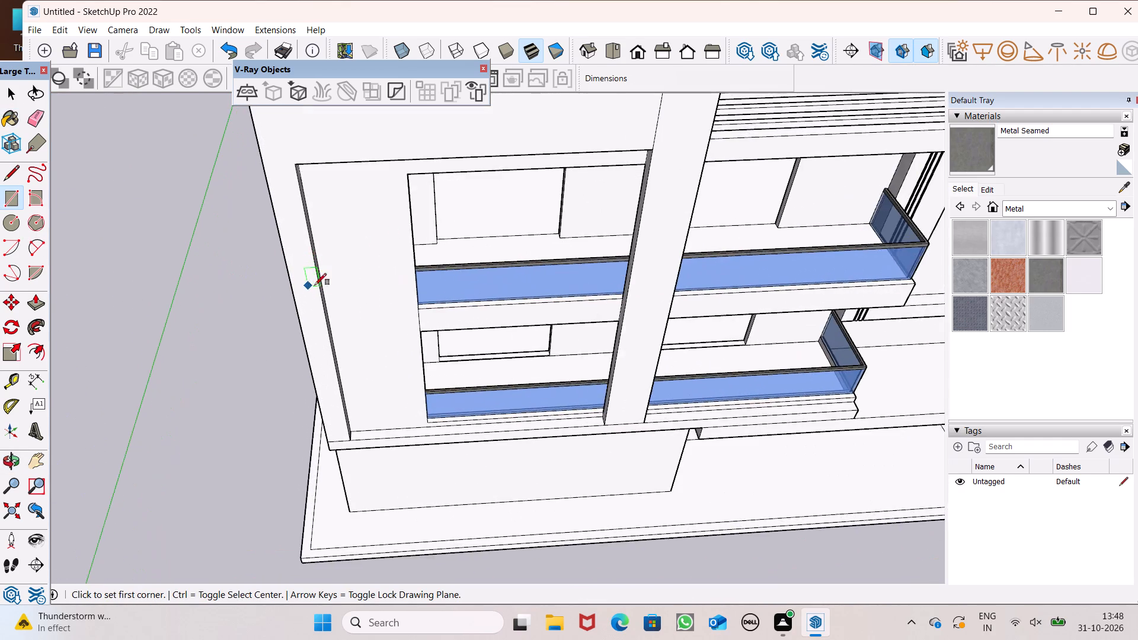
{"action": "scroll", "coordinate": [392, 366], "scroll_direction": "down", "scroll_amount": 3}
{"action": "middle_click_drag", "start_coordinate": [395, 363], "coordinate": [374, 264]}
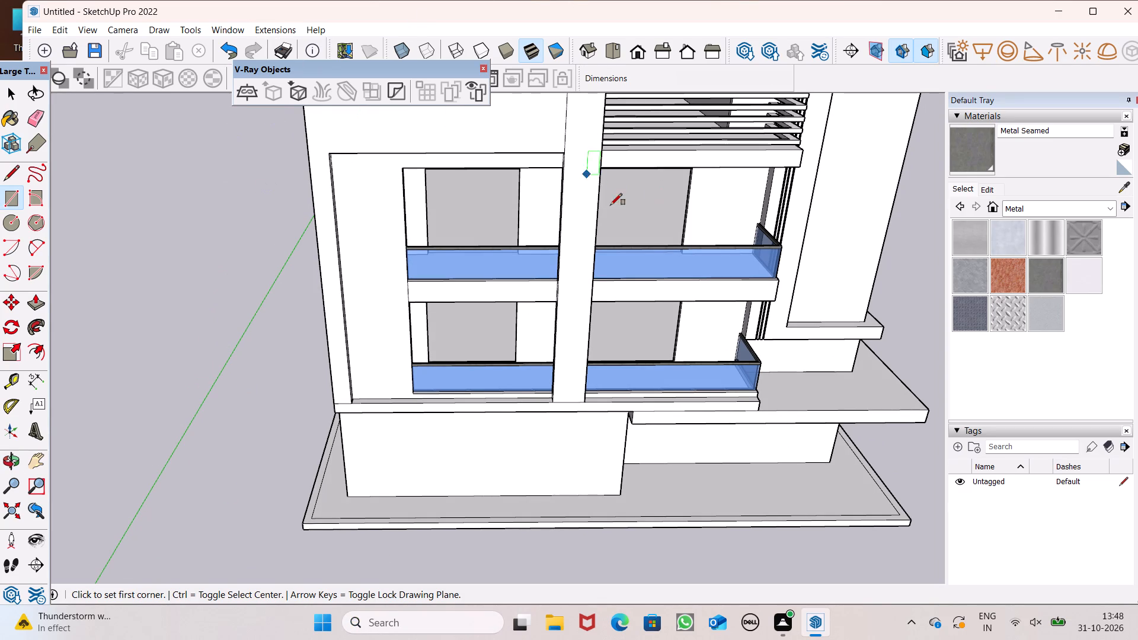
{"action": "middle_click_drag", "start_coordinate": [512, 280], "coordinate": [528, 208]}
{"action": "scroll", "coordinate": [414, 263], "scroll_direction": "up", "scroll_amount": 1}
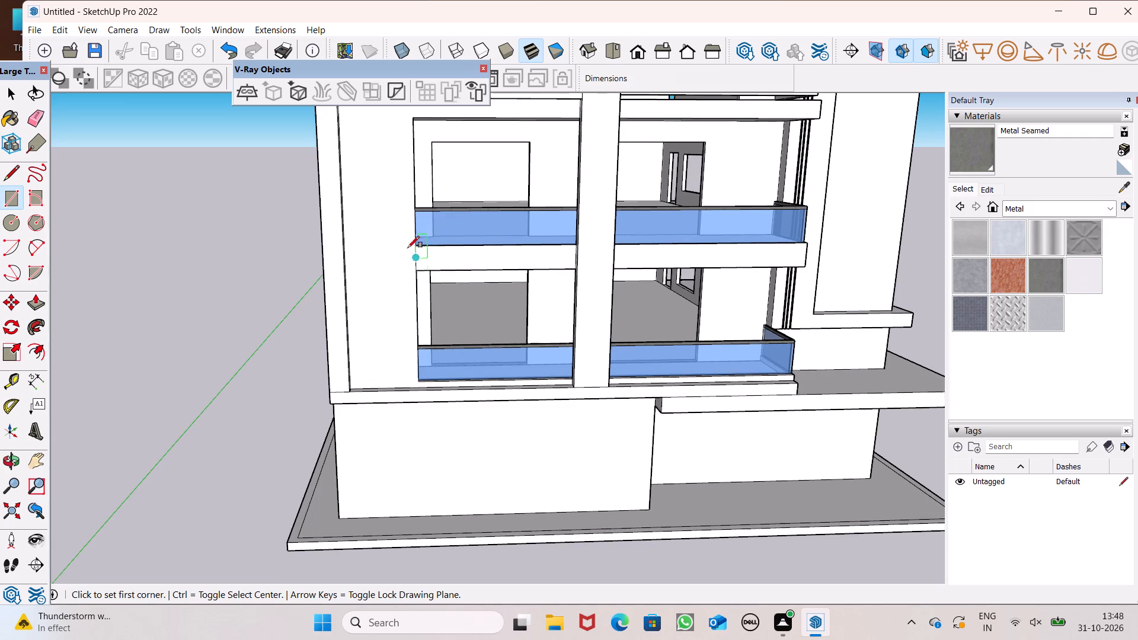
{"action": "scroll", "coordinate": [374, 184], "scroll_direction": "up", "scroll_amount": 7}
{"action": "scroll", "coordinate": [372, 199], "scroll_direction": "down", "scroll_amount": 3}
{"action": "middle_click_drag", "start_coordinate": [414, 251], "coordinate": [419, 214]}
{"action": "scroll", "coordinate": [353, 217], "scroll_direction": "up", "scroll_amount": 1}
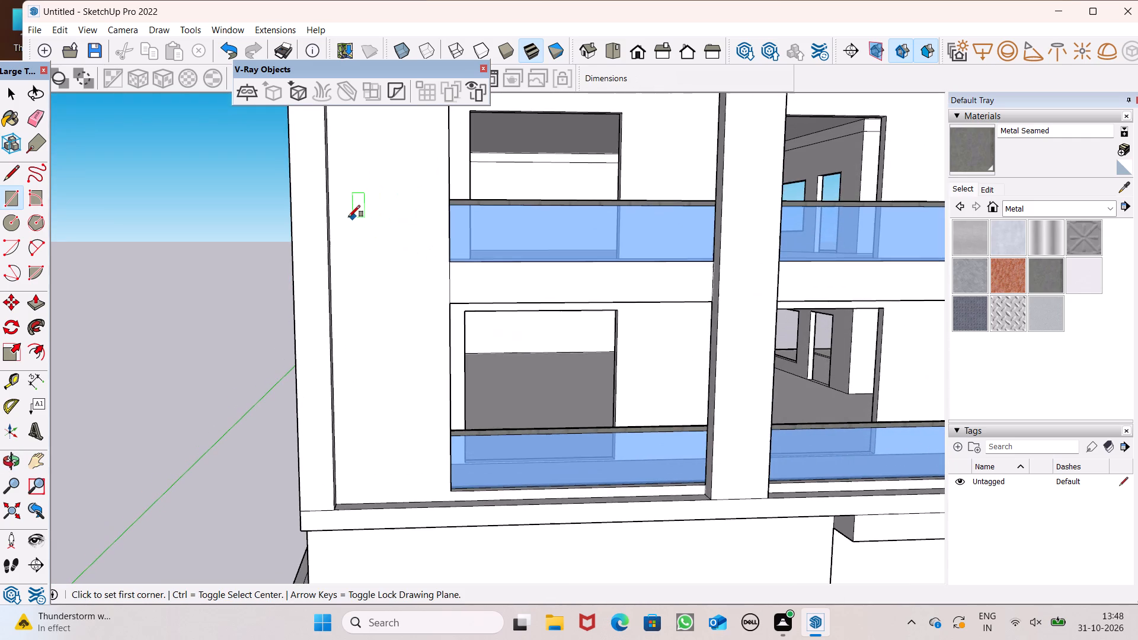
{"action": "scroll", "coordinate": [332, 196], "scroll_direction": "up", "scroll_amount": 7}
{"action": "scroll", "coordinate": [336, 196], "scroll_direction": "down", "scroll_amount": 3}
{"action": "scroll", "coordinate": [343, 201], "scroll_direction": "up", "scroll_amount": 3}
{"action": "middle_click", "coordinate": [343, 201]}
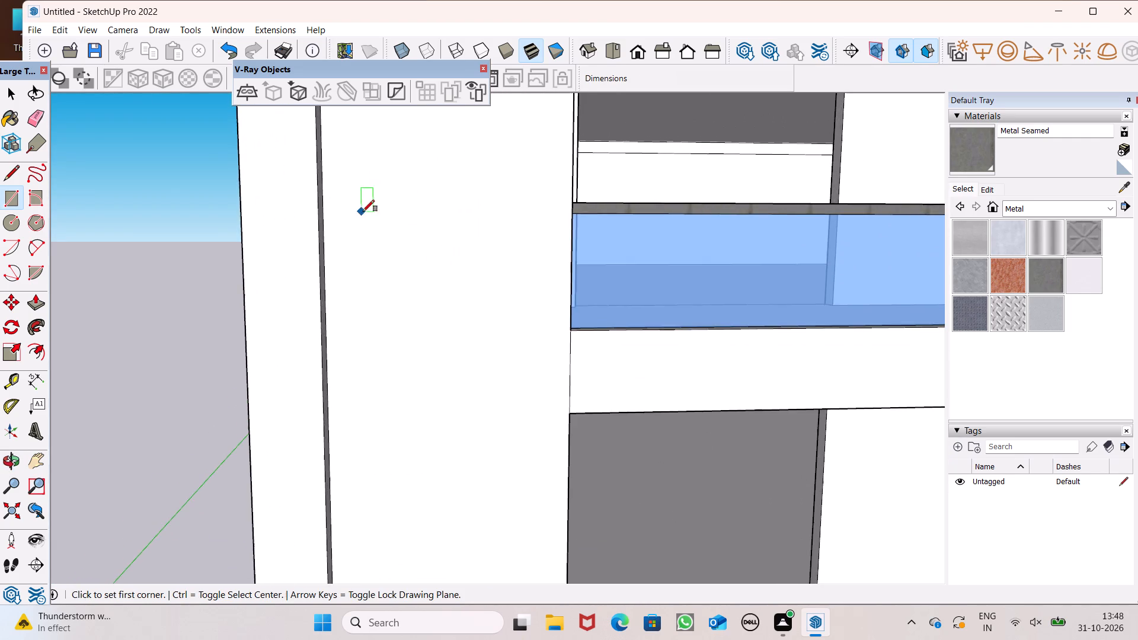
{"action": "middle_click_drag", "start_coordinate": [363, 212], "coordinate": [351, 216]}
{"action": "scroll", "coordinate": [351, 216], "scroll_direction": "up", "scroll_amount": 3}
{"action": "left_click", "coordinate": [332, 199]}
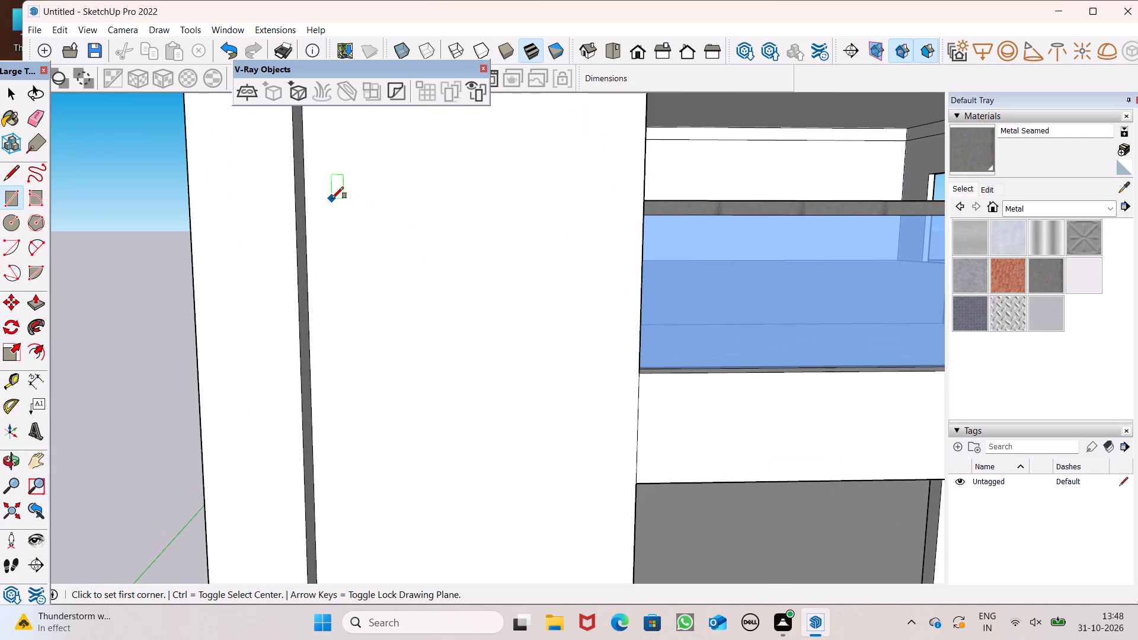
{"action": "left_click", "coordinate": [363, 225]}
Copy the small square horizontally toward the balcony at about 8 15/16" spacing, and multiply it to four copies.
{"action": "key", "text": "space"}
{"action": "scroll", "coordinate": [317, 295], "scroll_direction": "down", "scroll_amount": 3}
{"action": "middle_click_drag", "start_coordinate": [341, 295], "coordinate": [357, 332]}
{"action": "scroll", "coordinate": [370, 263], "scroll_direction": "up", "scroll_amount": 6}
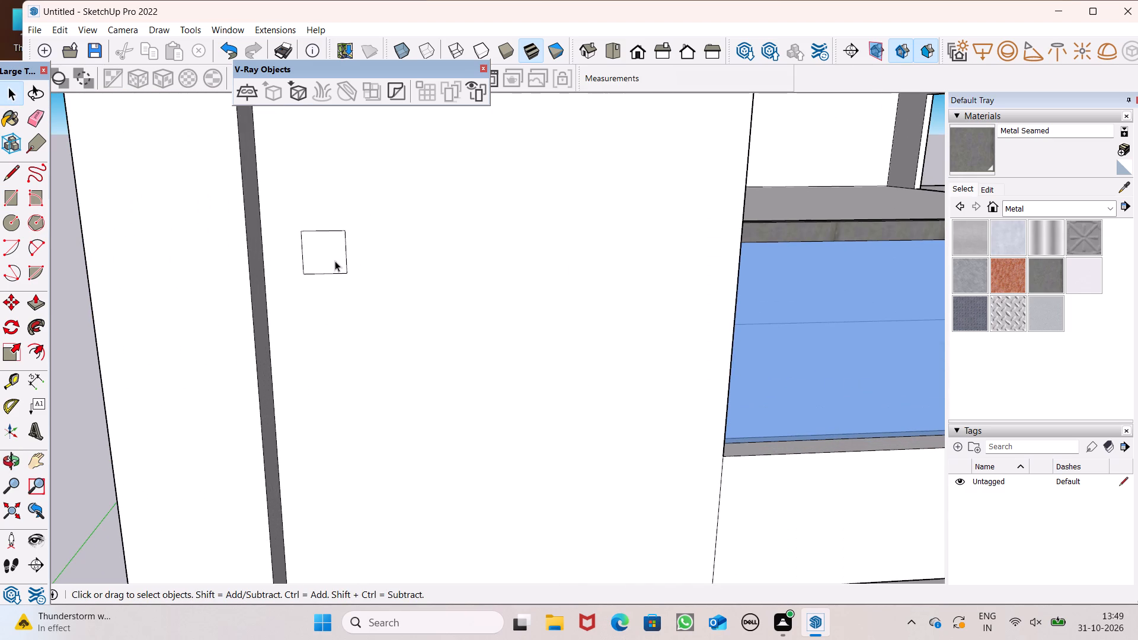
{"action": "double_click", "coordinate": [330, 256]}
{"action": "key", "text": "m"}
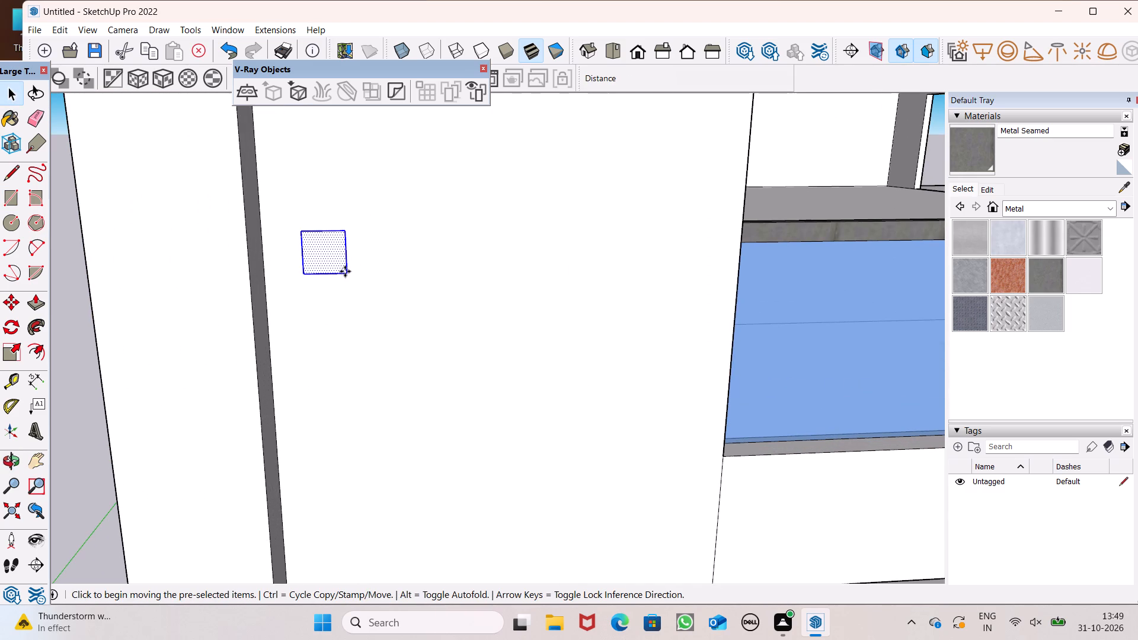
{"action": "key", "text": "Return"}
{"action": "left_click_drag", "start_coordinate": [344, 275], "coordinate": [383, 274]}
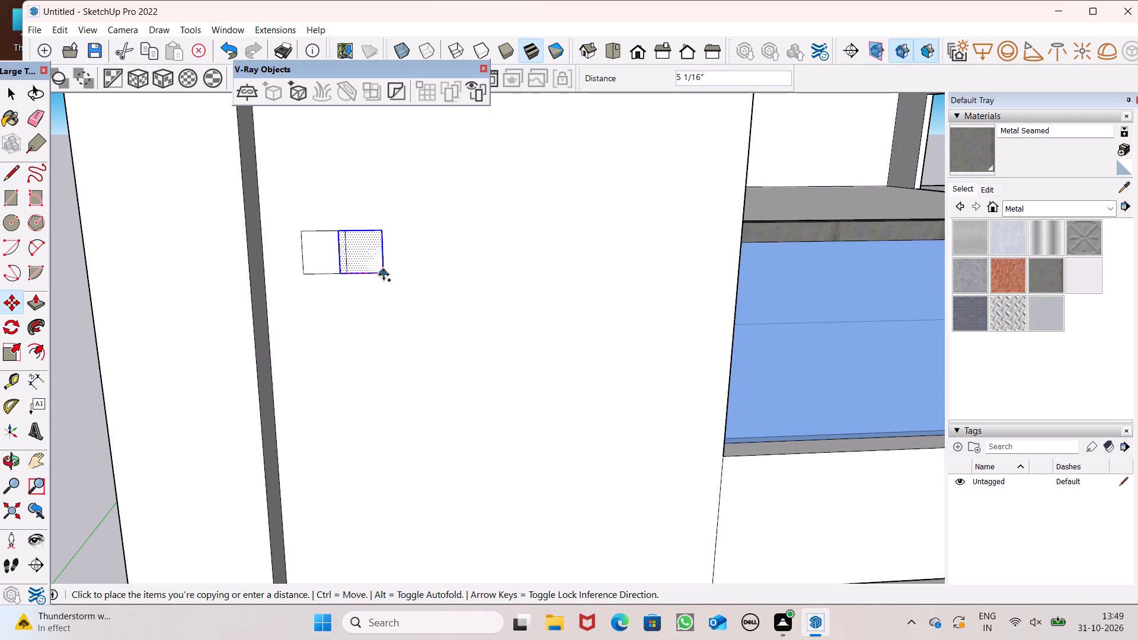
{"action": "left_click_drag", "start_coordinate": [383, 274], "coordinate": [411, 277]}
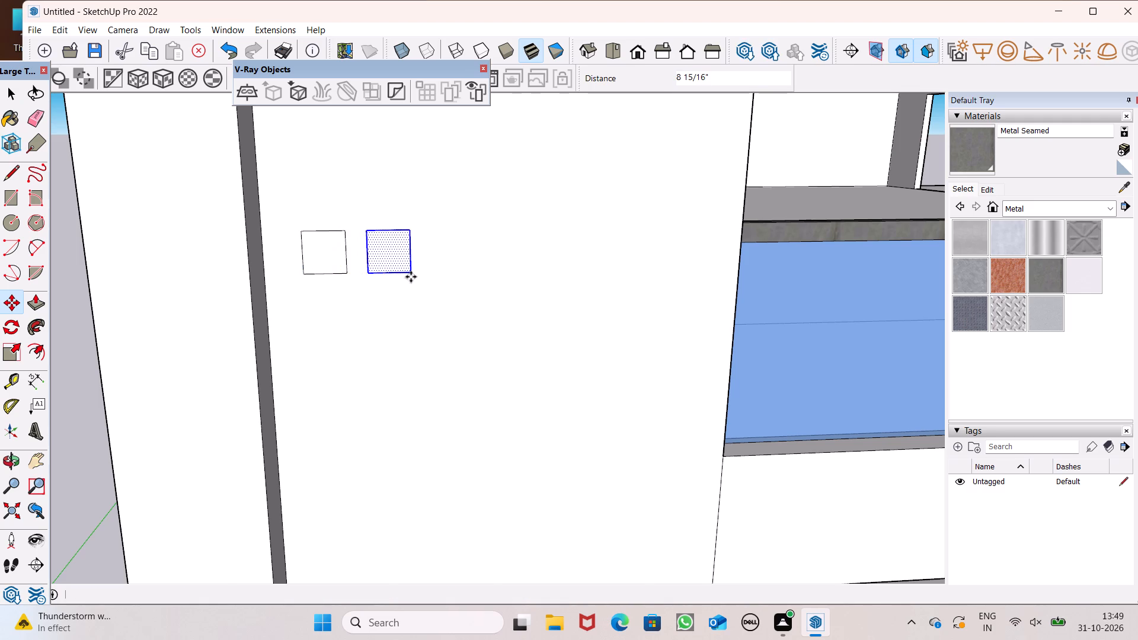
{"action": "type", "text": "*4"}
{"action": "key", "text": "Return"}
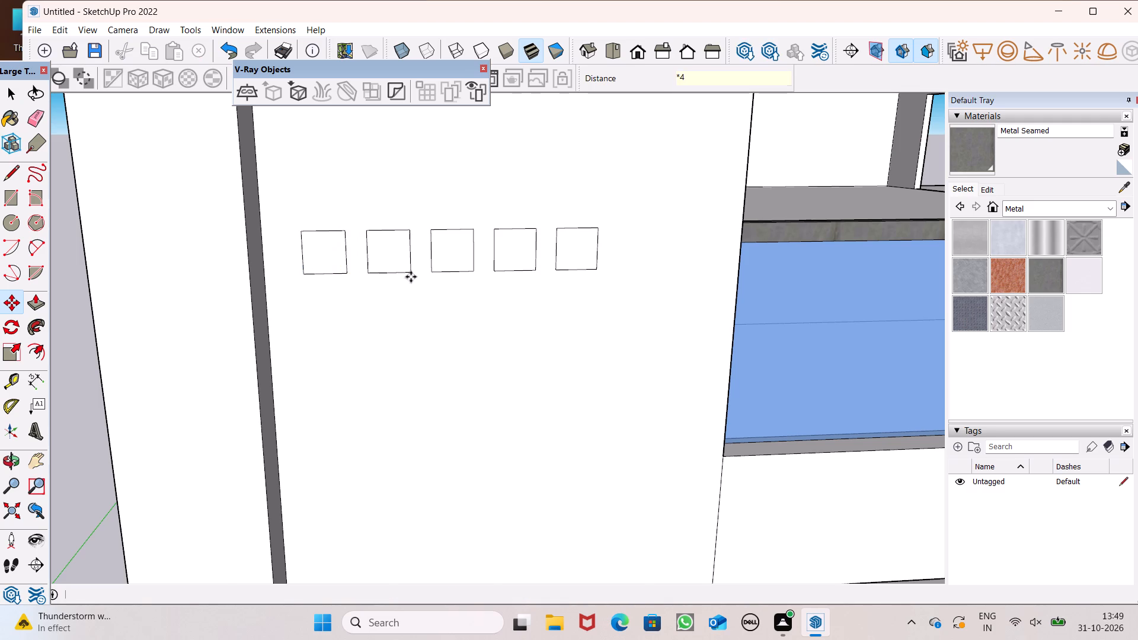
Copy the square nearest the balcony once more, extending the row toward the balcony at similar spacing.
{"action": "scroll", "coordinate": [393, 243], "scroll_direction": "down", "scroll_amount": 5}
{"action": "middle_click_drag", "start_coordinate": [612, 235], "coordinate": [545, 235]}
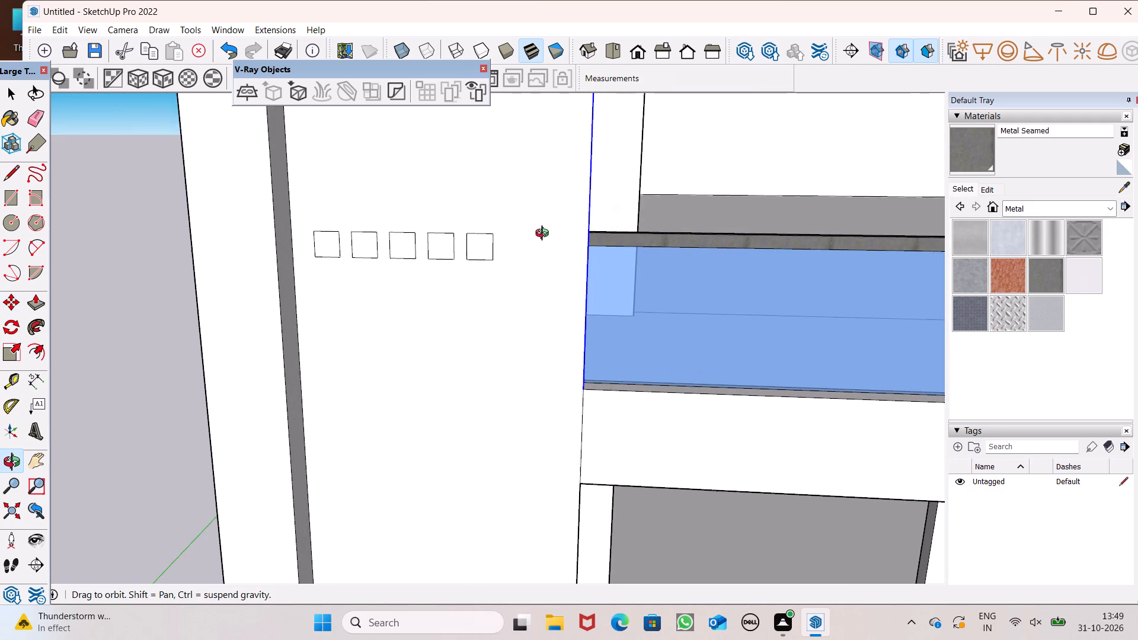
{"action": "middle_click_drag", "start_coordinate": [545, 235], "coordinate": [554, 226]}
{"action": "scroll", "coordinate": [504, 256], "scroll_direction": "up", "scroll_amount": 5}
{"action": "key", "text": "space"}
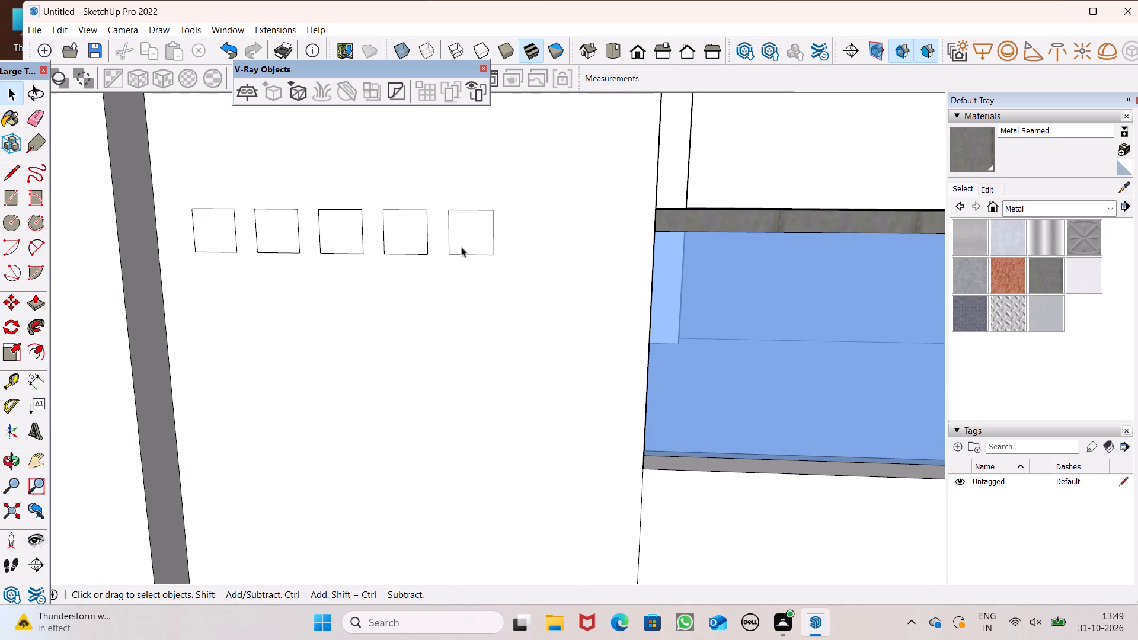
{"action": "double_click", "coordinate": [464, 247]}
{"action": "key", "text": "m"}
{"action": "key", "text": "Return"}
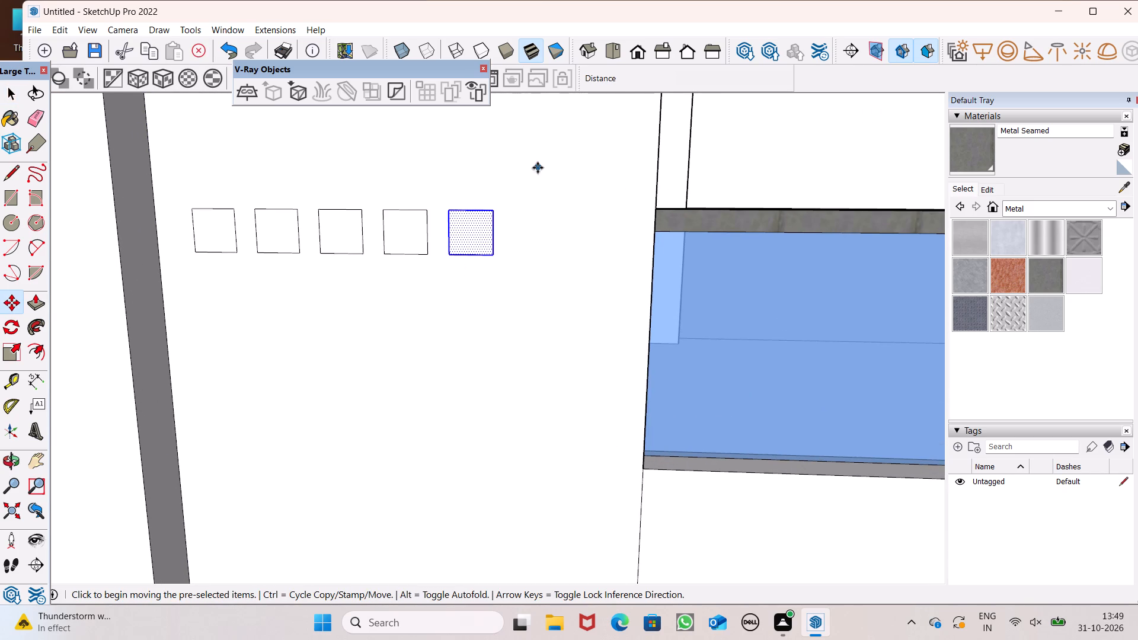
{"action": "scroll", "coordinate": [538, 168], "scroll_direction": "up", "scroll_amount": 6}
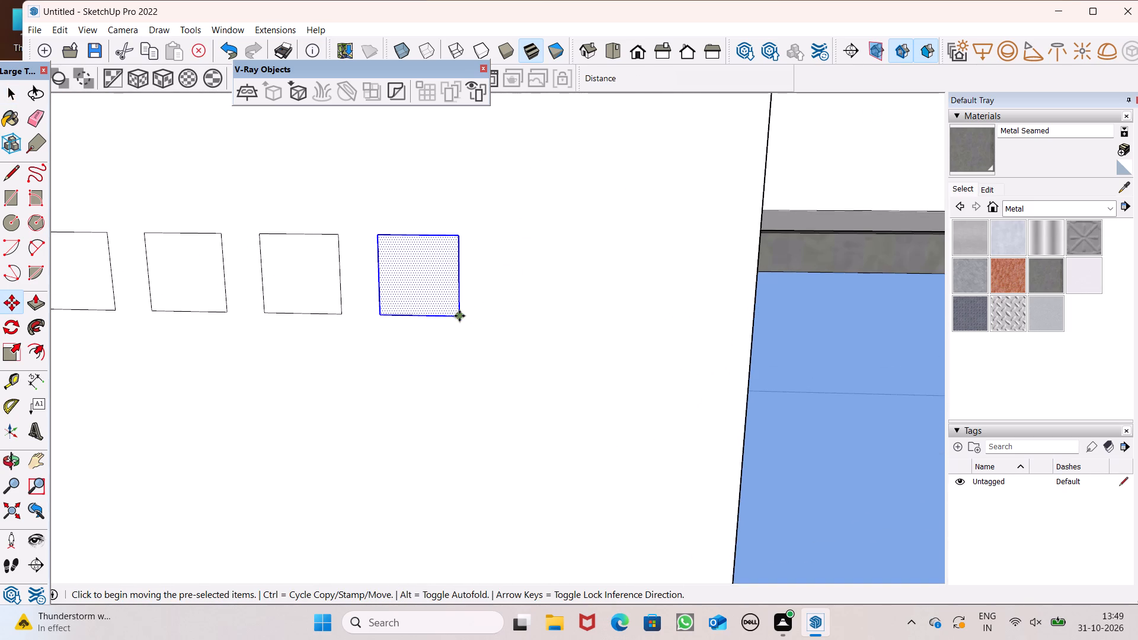
{"action": "left_click_drag", "start_coordinate": [459, 316], "coordinate": [578, 319]}
{"action": "scroll", "coordinate": [485, 205], "scroll_direction": "down", "scroll_amount": 8}
{"action": "key", "text": "space"}
{"action": "scroll", "coordinate": [497, 238], "scroll_direction": "down", "scroll_amount": 14}
{"action": "left_click", "coordinate": [191, 303]}
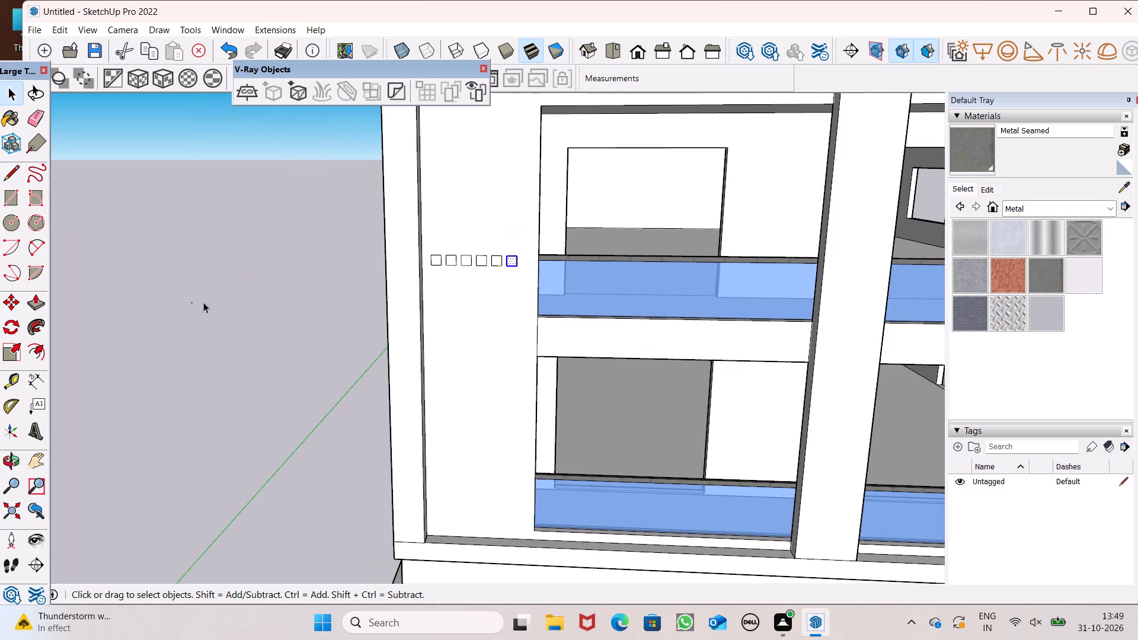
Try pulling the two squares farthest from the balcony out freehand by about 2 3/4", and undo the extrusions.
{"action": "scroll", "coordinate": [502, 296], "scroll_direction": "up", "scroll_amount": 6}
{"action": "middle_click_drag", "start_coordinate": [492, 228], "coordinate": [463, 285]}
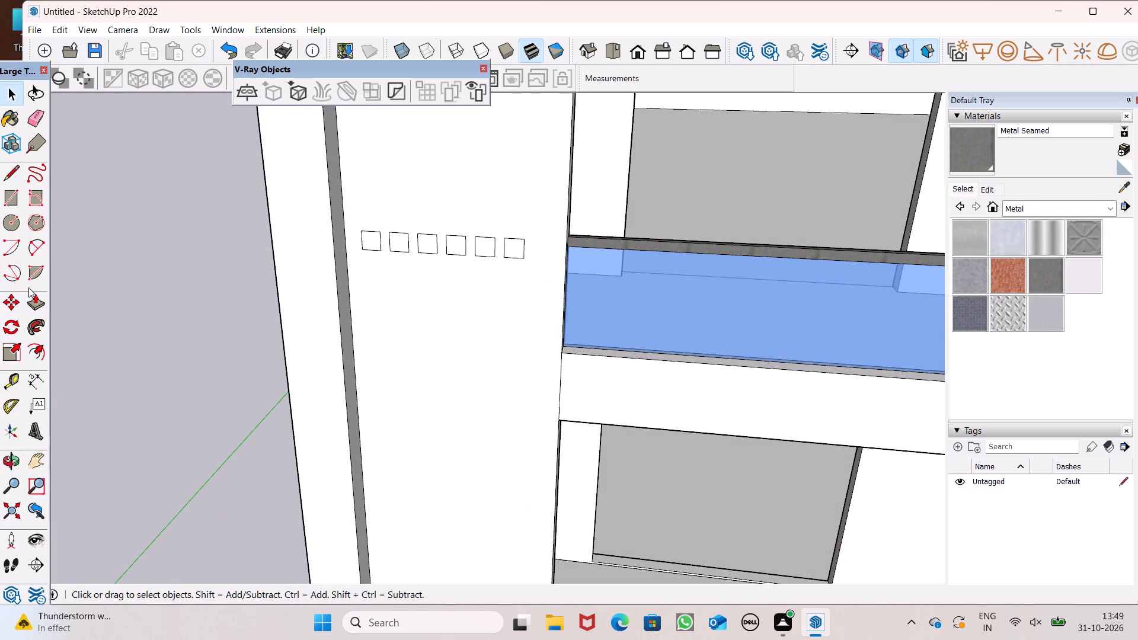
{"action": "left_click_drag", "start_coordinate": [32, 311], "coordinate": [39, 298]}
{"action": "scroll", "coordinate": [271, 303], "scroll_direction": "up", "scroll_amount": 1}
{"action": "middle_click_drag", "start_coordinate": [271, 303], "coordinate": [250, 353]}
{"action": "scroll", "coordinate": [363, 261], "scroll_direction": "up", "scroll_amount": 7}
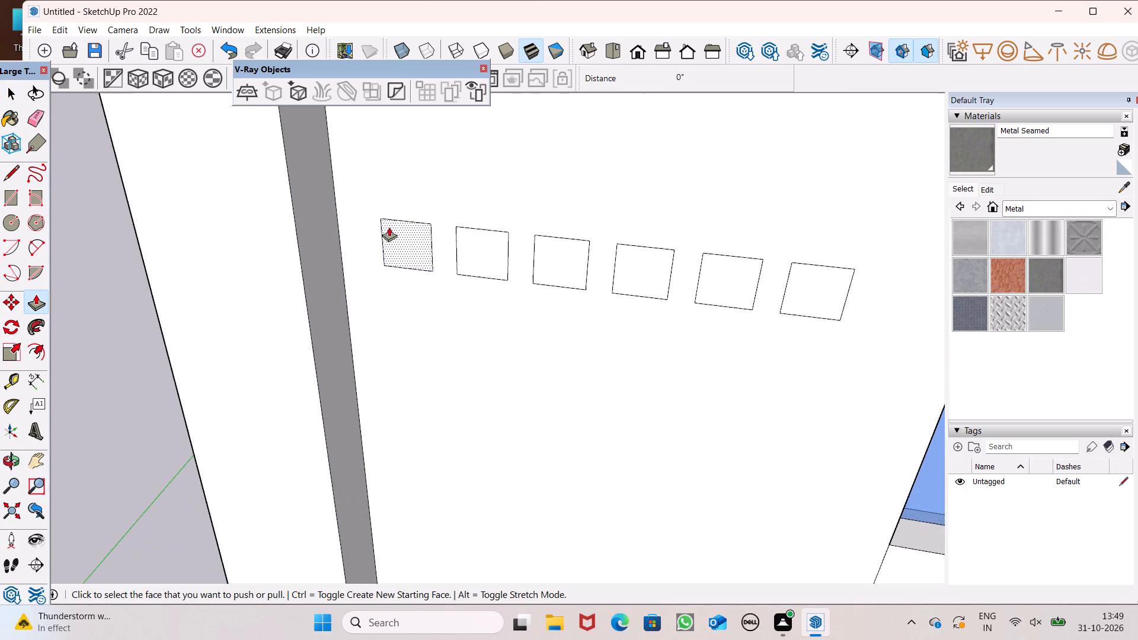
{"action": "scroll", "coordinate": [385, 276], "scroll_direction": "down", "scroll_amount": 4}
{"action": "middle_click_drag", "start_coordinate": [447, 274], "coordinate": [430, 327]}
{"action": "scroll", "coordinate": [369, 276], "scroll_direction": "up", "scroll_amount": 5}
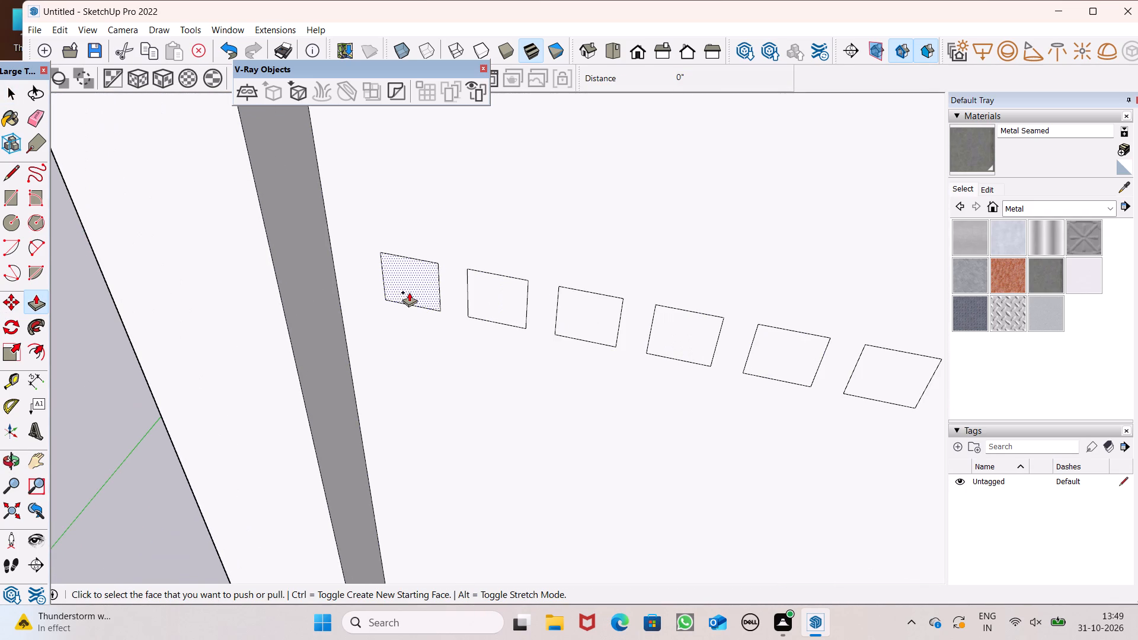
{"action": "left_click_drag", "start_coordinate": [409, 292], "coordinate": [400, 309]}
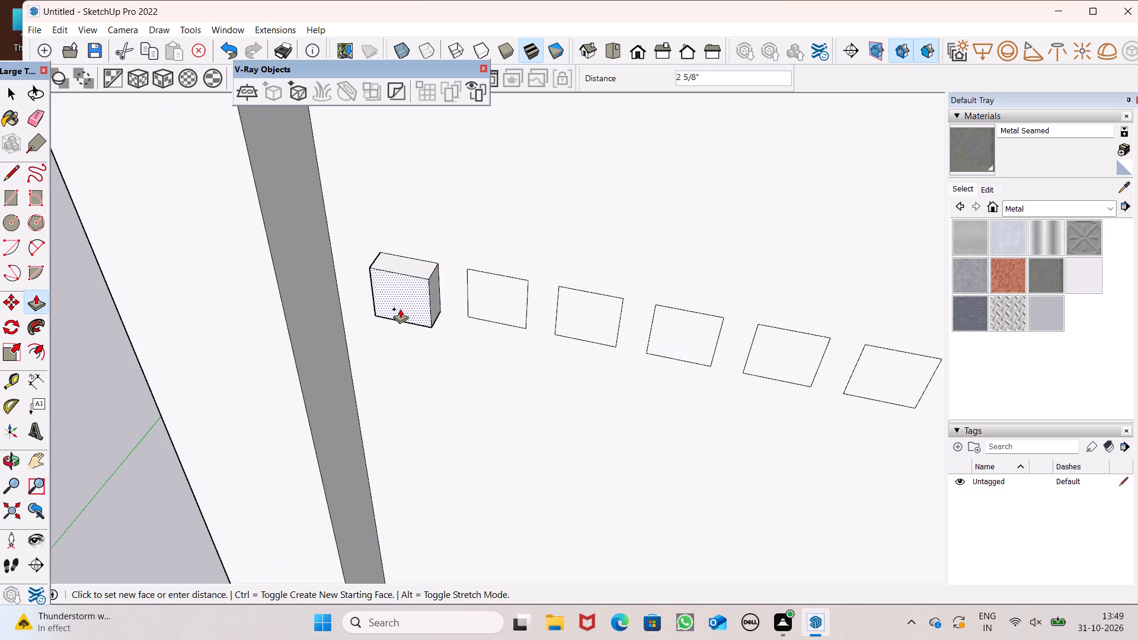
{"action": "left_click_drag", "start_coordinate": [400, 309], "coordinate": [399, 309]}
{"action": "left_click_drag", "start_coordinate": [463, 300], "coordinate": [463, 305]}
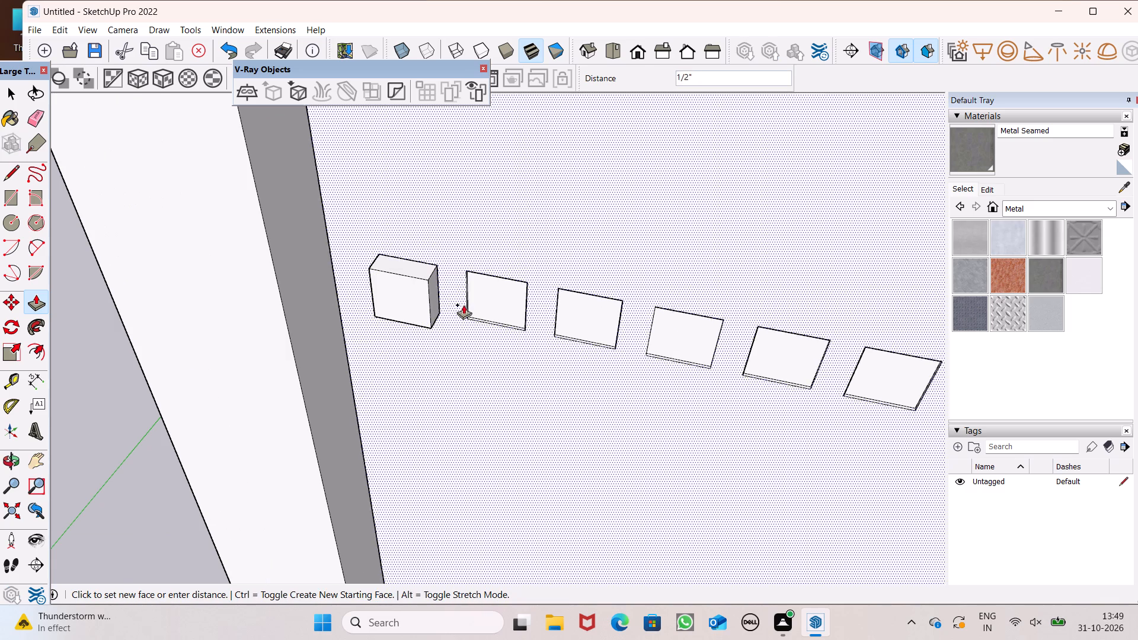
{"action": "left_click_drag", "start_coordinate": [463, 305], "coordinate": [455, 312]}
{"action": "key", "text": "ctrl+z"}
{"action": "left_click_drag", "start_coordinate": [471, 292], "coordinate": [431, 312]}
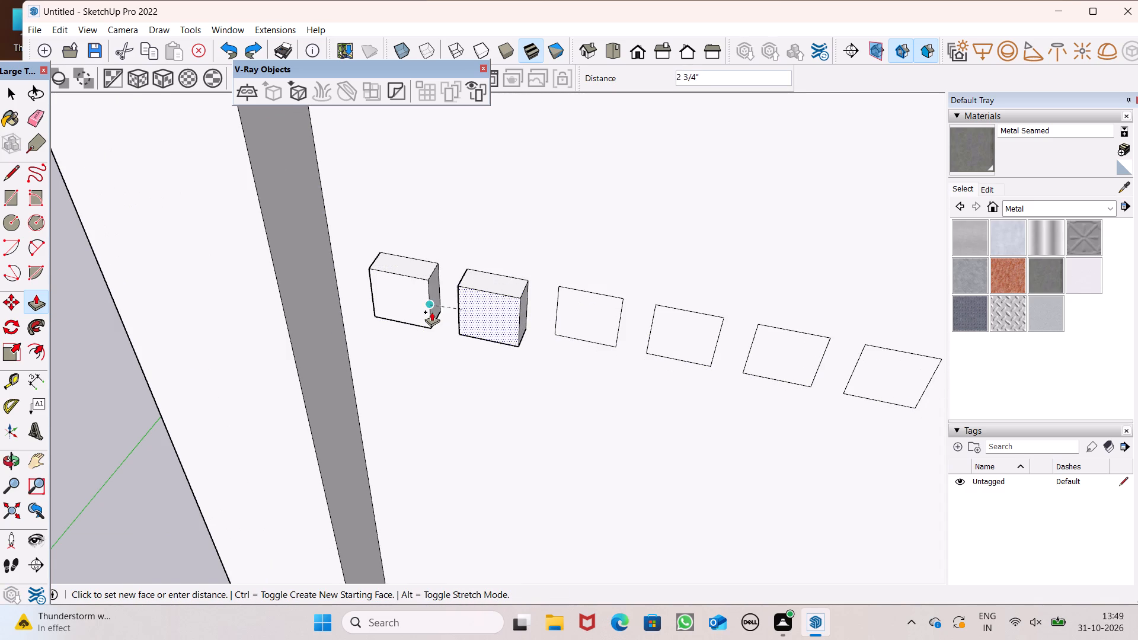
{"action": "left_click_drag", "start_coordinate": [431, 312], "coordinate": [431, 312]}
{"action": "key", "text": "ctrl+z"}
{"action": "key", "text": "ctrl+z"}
Push/Pull the square farthest from the balcony 3" outward from the recessed wall panel.
{"action": "left_click_drag", "start_coordinate": [421, 296], "coordinate": [420, 301]}
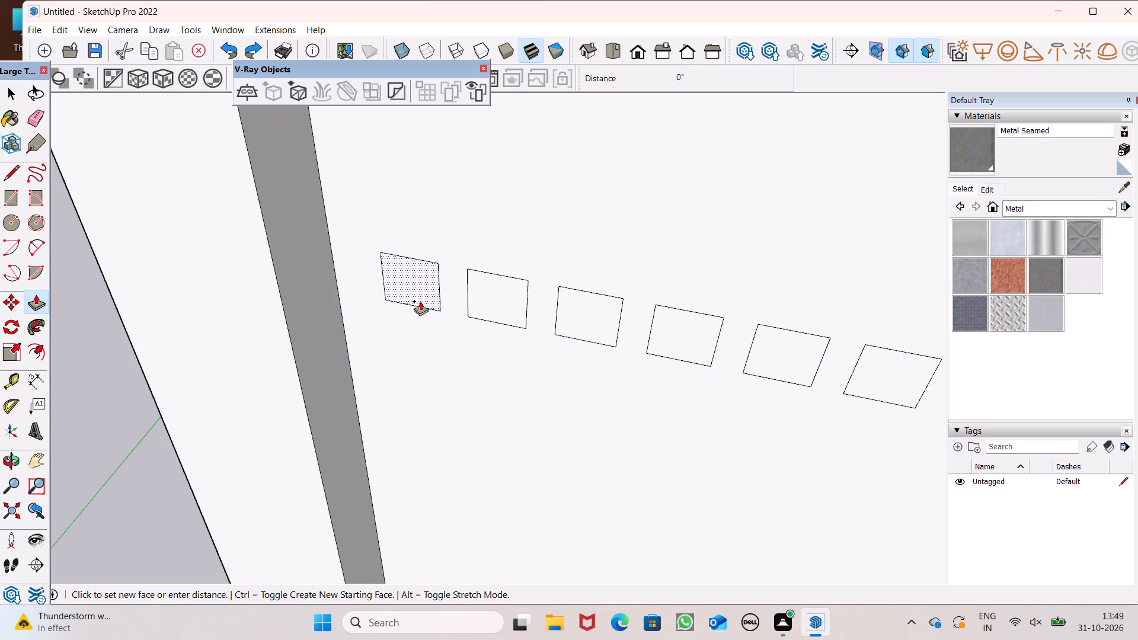
{"action": "left_click_drag", "start_coordinate": [420, 301], "coordinate": [413, 327]}
{"action": "type", "text": "3\""}
{"action": "key", "text": "Return"}
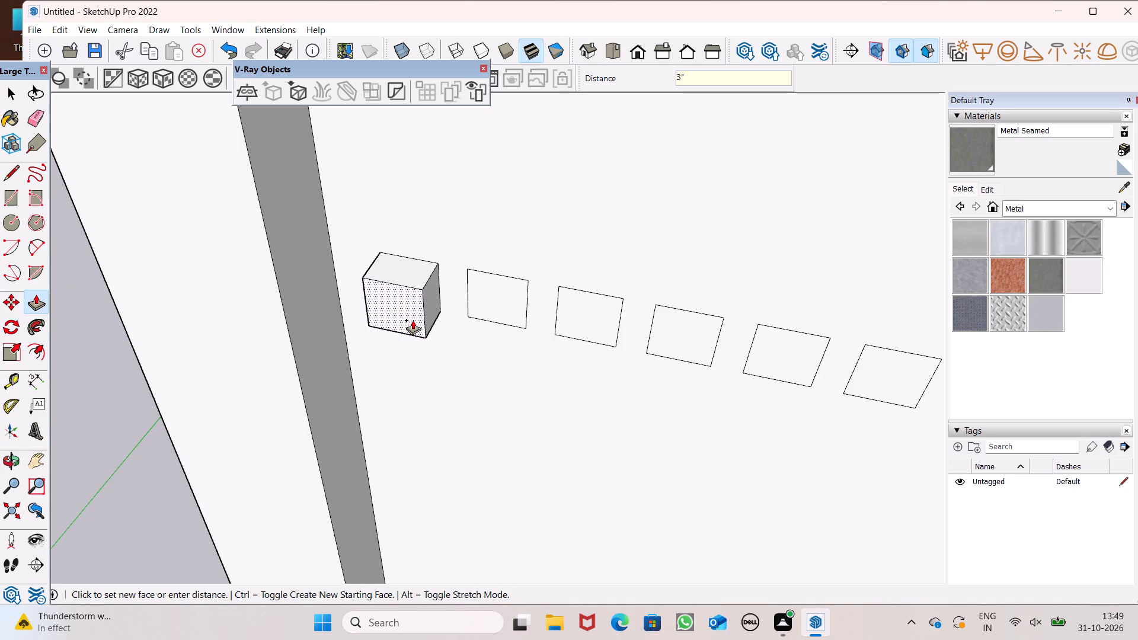
Pull the remaining five squares in the row outward 3", matching the depth of the first block.
{"action": "scroll", "coordinate": [401, 279], "scroll_direction": "down", "scroll_amount": 1}
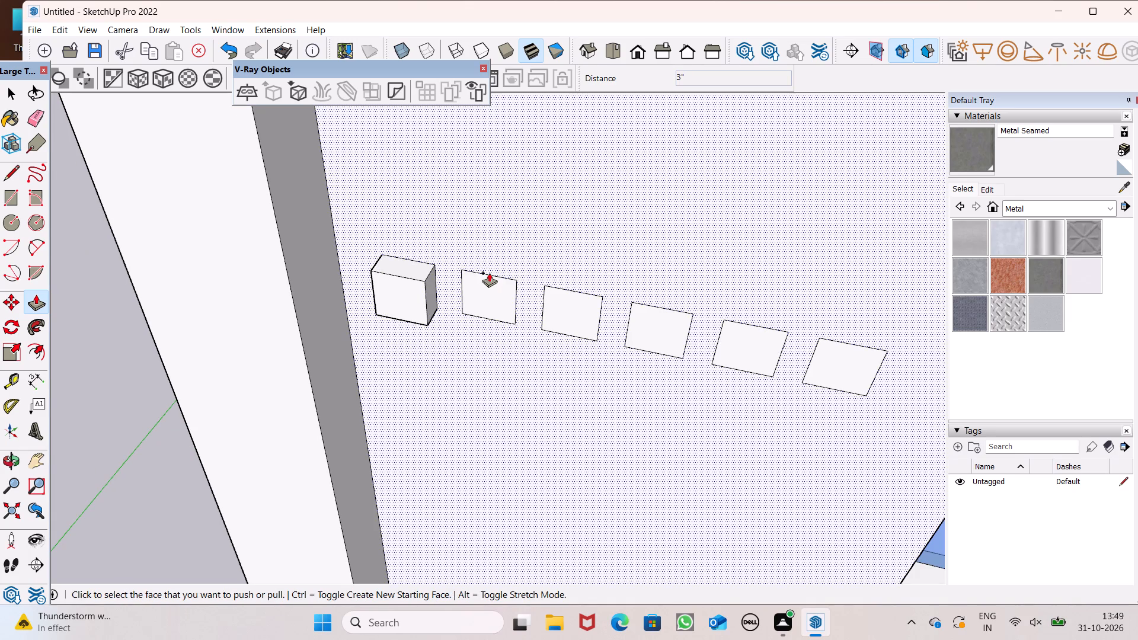
{"action": "middle_click_drag", "start_coordinate": [521, 331], "coordinate": [507, 379]}
{"action": "scroll", "coordinate": [511, 326], "scroll_direction": "up", "scroll_amount": 3}
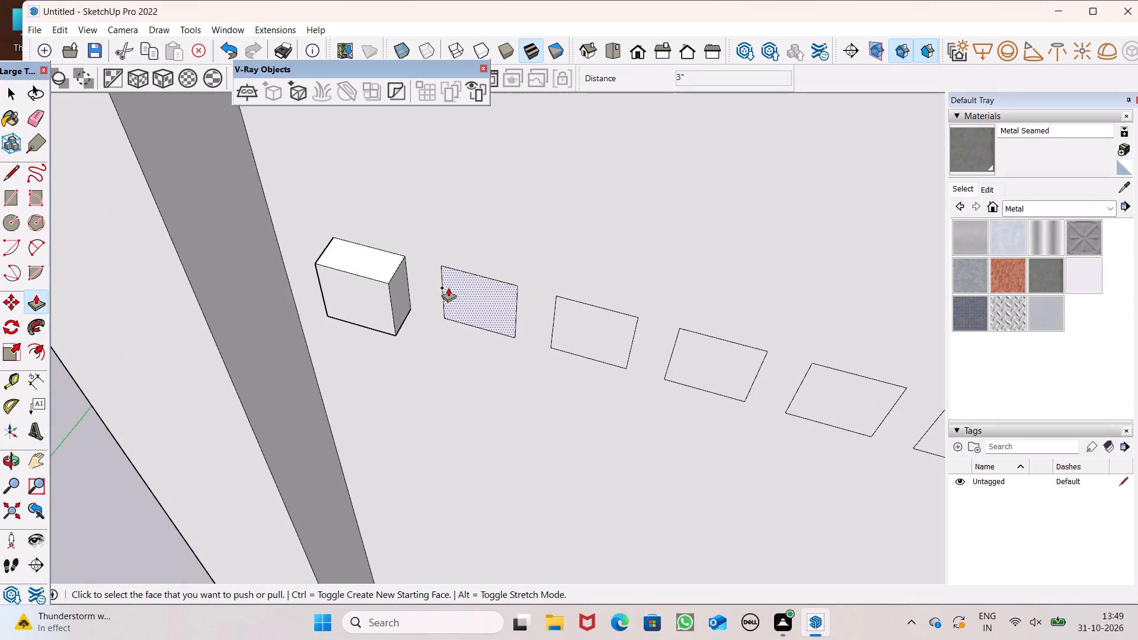
{"action": "left_click_drag", "start_coordinate": [454, 290], "coordinate": [391, 288]}
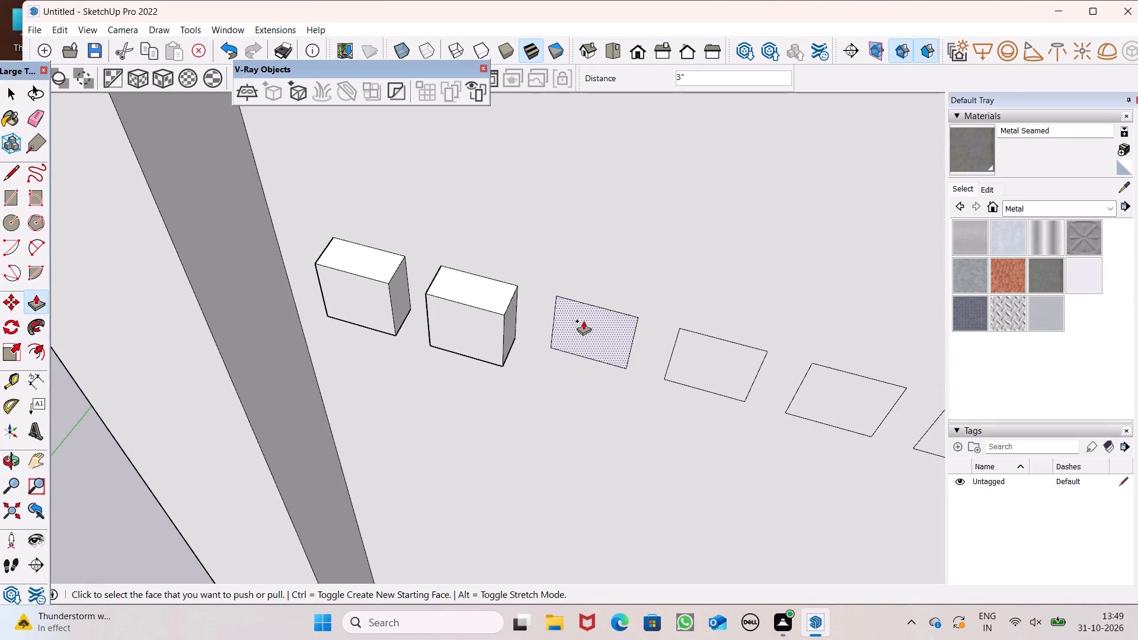
{"action": "left_click_drag", "start_coordinate": [580, 321], "coordinate": [502, 309]}
{"action": "scroll", "coordinate": [432, 251], "scroll_direction": "down", "scroll_amount": 7}
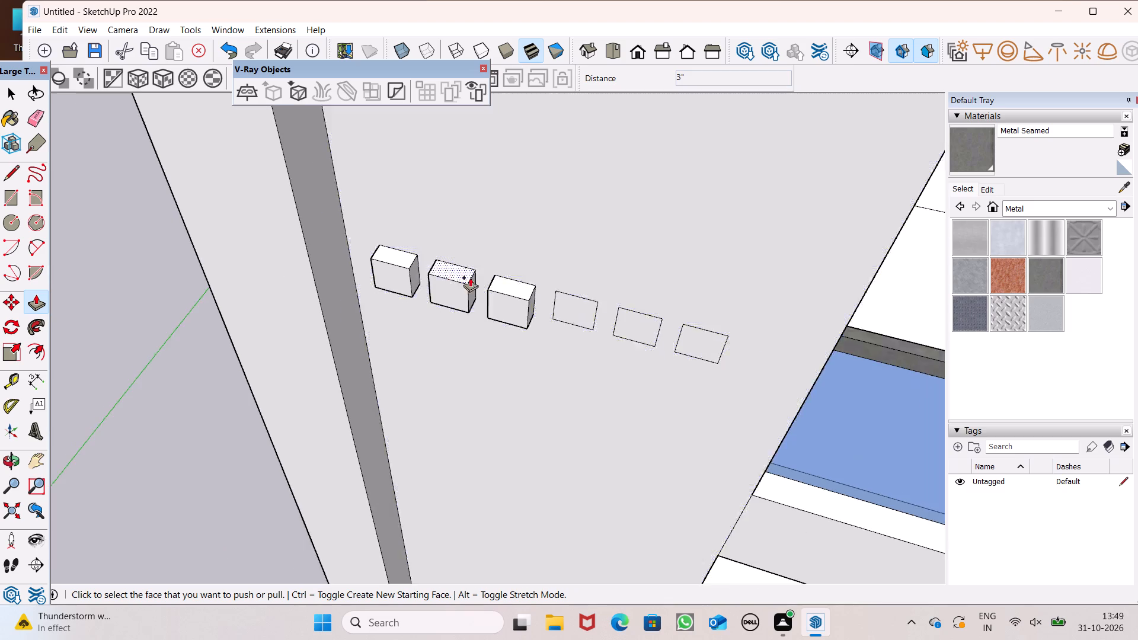
{"action": "scroll", "coordinate": [552, 297], "scroll_direction": "up", "scroll_amount": 6}
{"action": "left_click_drag", "start_coordinate": [564, 309], "coordinate": [507, 334]}
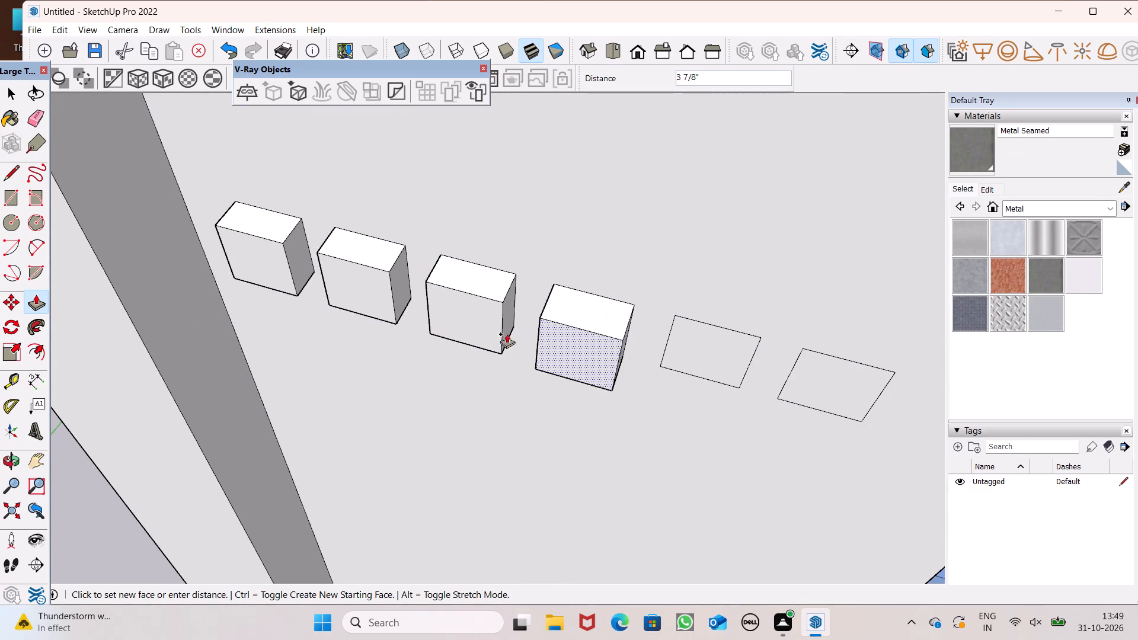
{"action": "left_click_drag", "start_coordinate": [507, 334], "coordinate": [498, 304]}
{"action": "scroll", "coordinate": [466, 280], "scroll_direction": "down", "scroll_amount": 1}
{"action": "left_click_drag", "start_coordinate": [672, 337], "coordinate": [618, 341]}
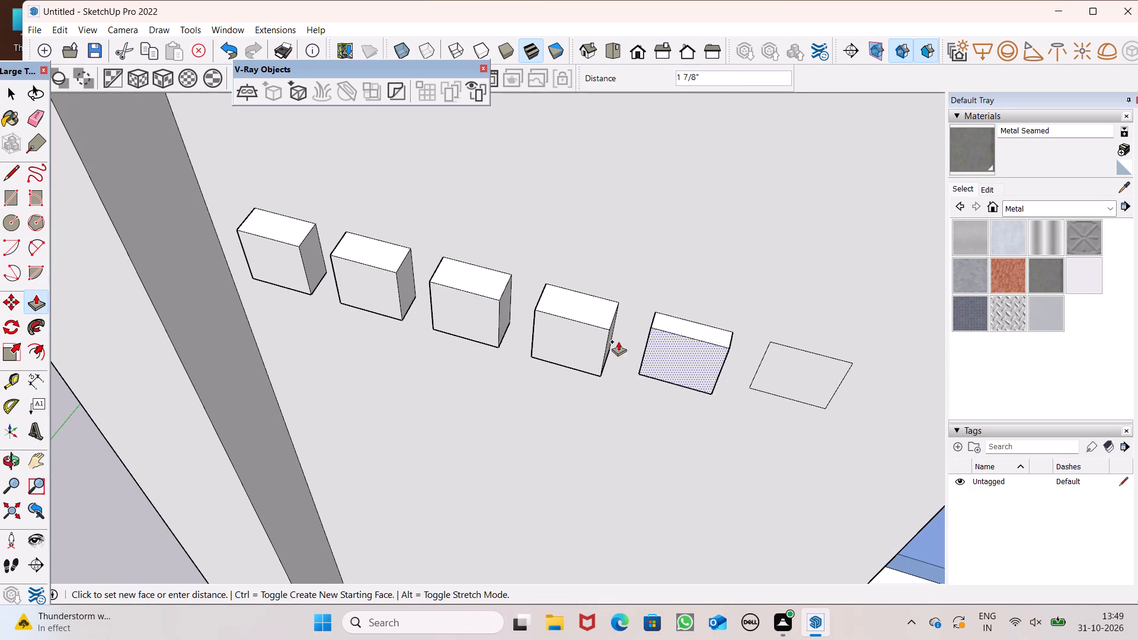
{"action": "left_click_drag", "start_coordinate": [618, 341], "coordinate": [609, 331]}
{"action": "scroll", "coordinate": [493, 285], "scroll_direction": "down", "scroll_amount": 3}
{"action": "scroll", "coordinate": [803, 395], "scroll_direction": "up", "scroll_amount": 2}
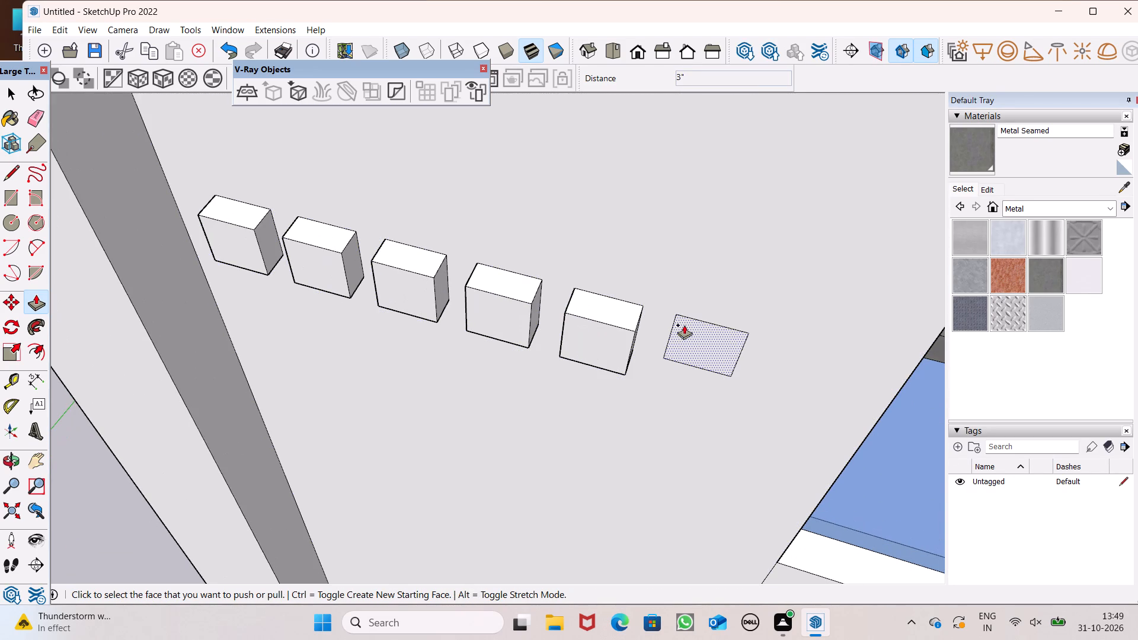
{"action": "left_click_drag", "start_coordinate": [684, 326], "coordinate": [635, 330]}
{"action": "scroll", "coordinate": [609, 270], "scroll_direction": "down", "scroll_amount": 6}
Draw a horizontal line about 4' 2 9/16" long across the front faces of all six blocks at mid-height.
{"action": "middle_click_drag", "start_coordinate": [606, 316], "coordinate": [609, 240]}
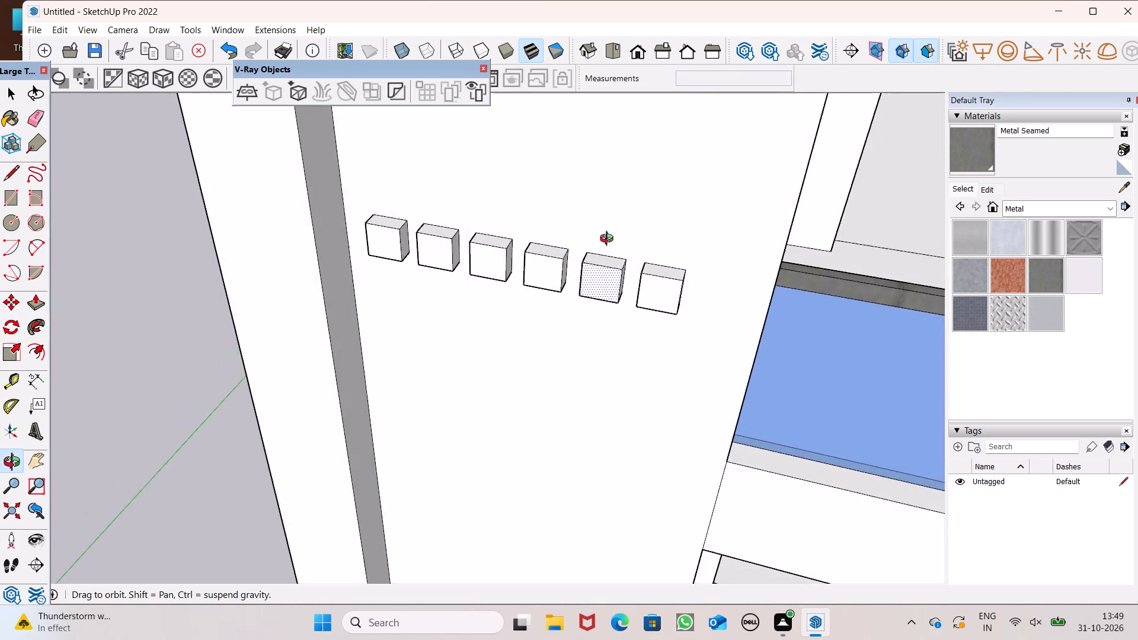
{"action": "middle_click_drag", "start_coordinate": [609, 240], "coordinate": [632, 167]}
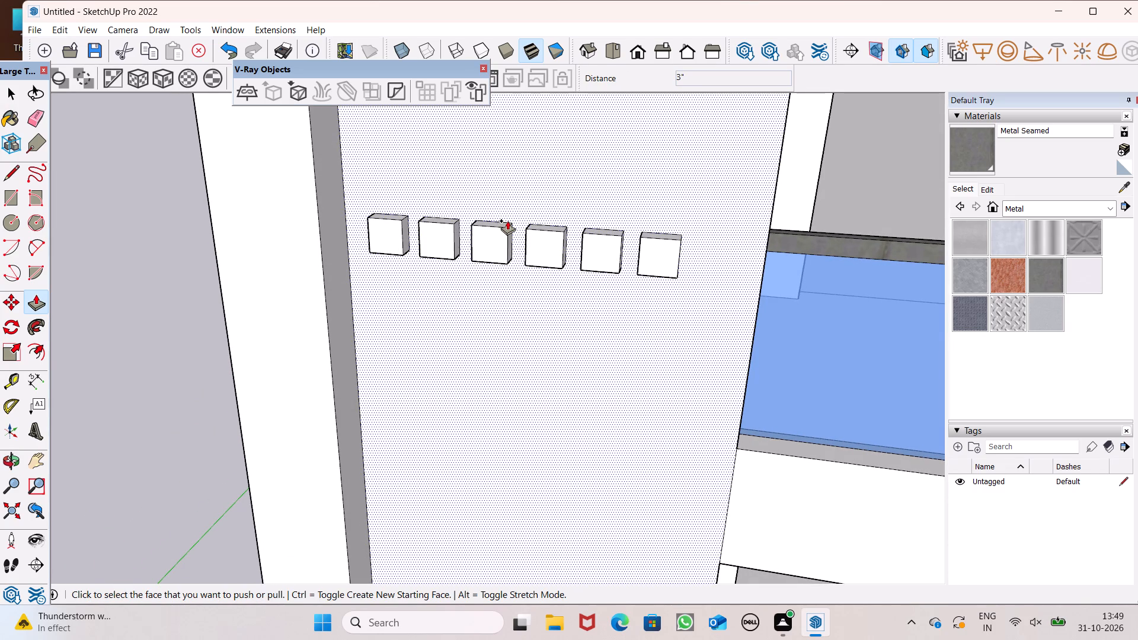
{"action": "scroll", "coordinate": [506, 240], "scroll_direction": "down", "scroll_amount": 1}
{"action": "middle_click_drag", "start_coordinate": [494, 264], "coordinate": [570, 230]}
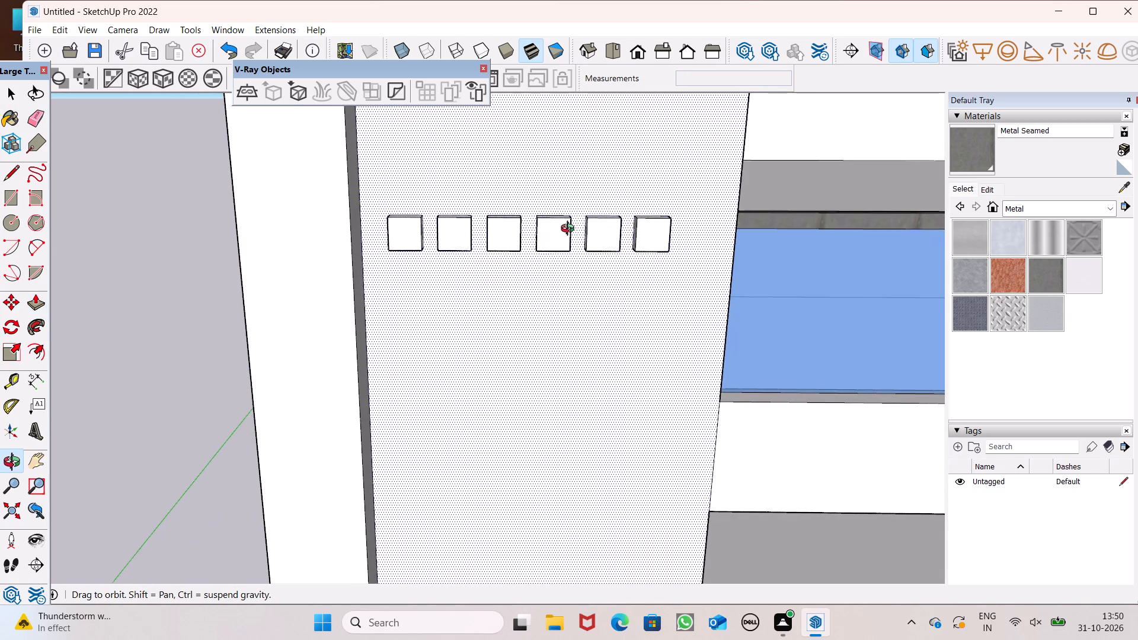
{"action": "middle_click_drag", "start_coordinate": [570, 230], "coordinate": [570, 231]}
{"action": "middle_click_drag", "start_coordinate": [415, 249], "coordinate": [465, 249]}
{"action": "scroll", "coordinate": [417, 234], "scroll_direction": "up", "scroll_amount": 5}
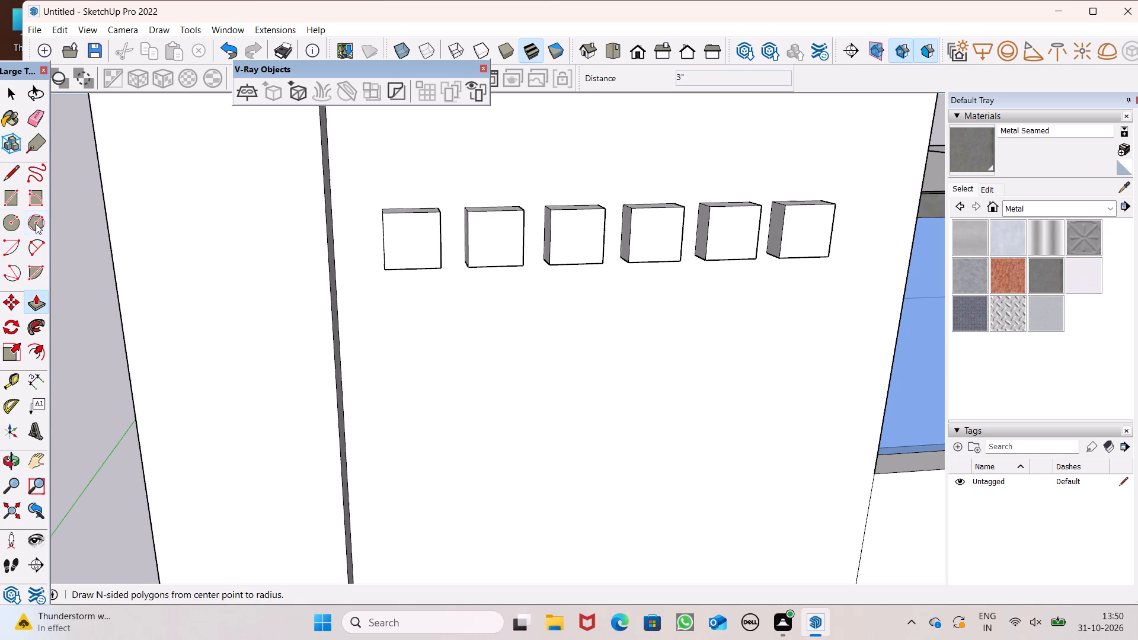
{"action": "left_click", "coordinate": [15, 177]}
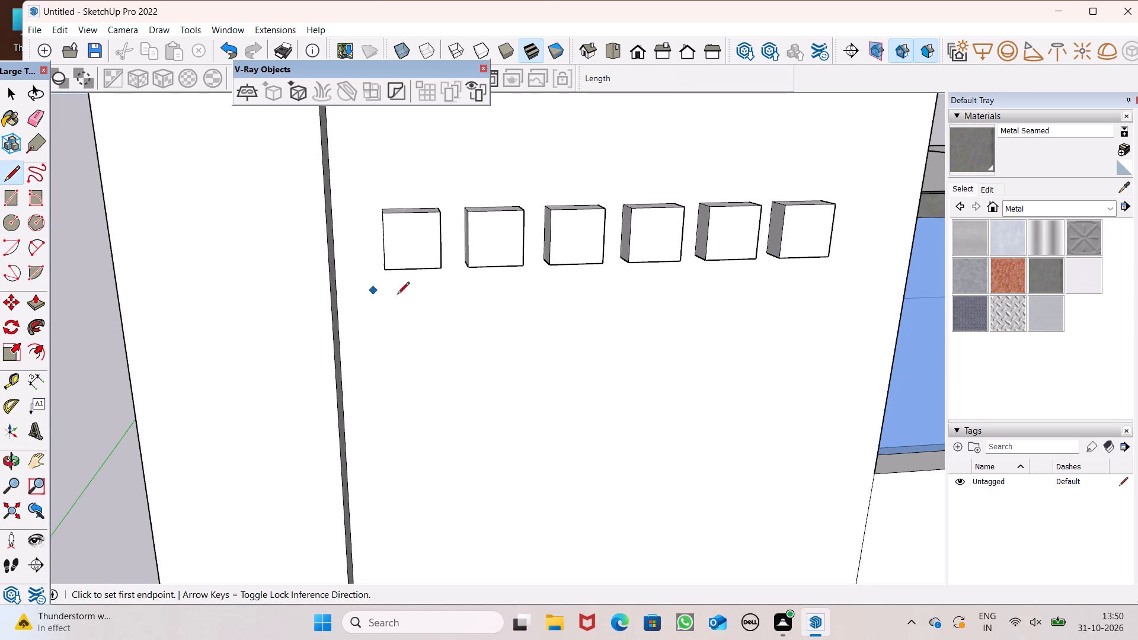
{"action": "middle_click_drag", "start_coordinate": [424, 299], "coordinate": [397, 316]}
{"action": "scroll", "coordinate": [450, 236], "scroll_direction": "up", "scroll_amount": 5}
{"action": "scroll", "coordinate": [349, 228], "scroll_direction": "down", "scroll_amount": 3}
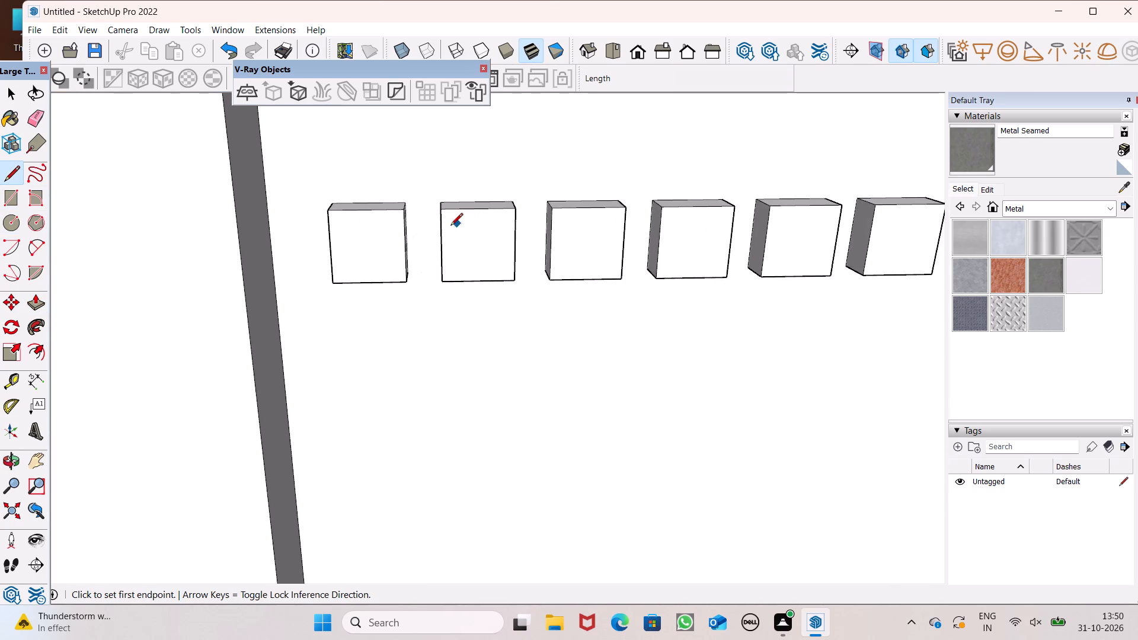
{"action": "scroll", "coordinate": [446, 228], "scroll_direction": "up", "scroll_amount": 2}
{"action": "scroll", "coordinate": [301, 243], "scroll_direction": "down", "scroll_amount": 4}
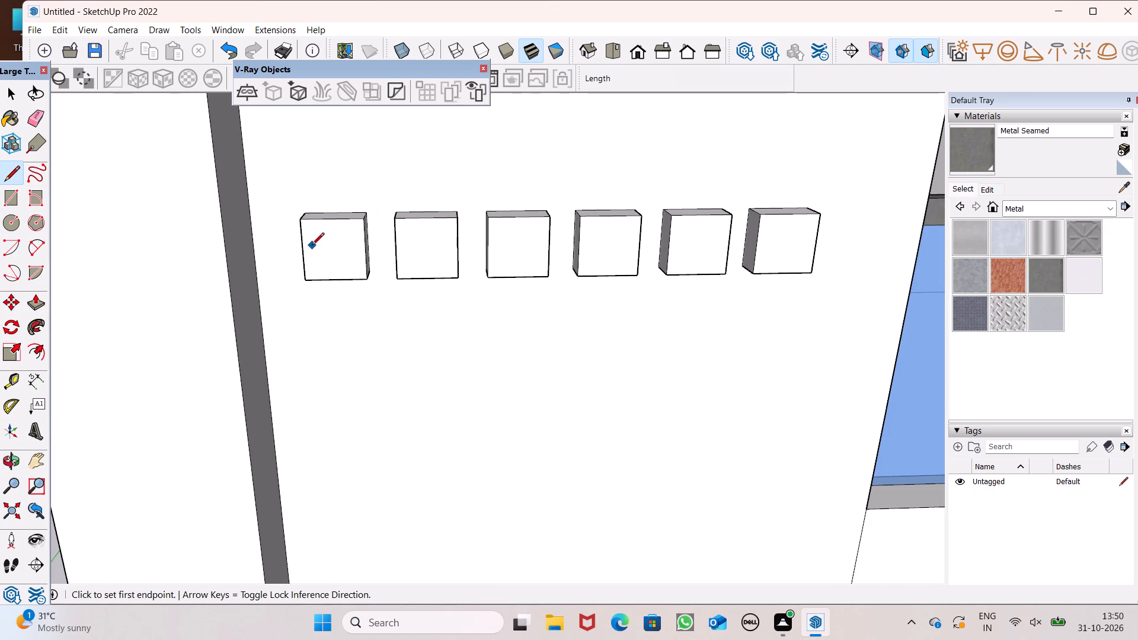
{"action": "left_click", "coordinate": [303, 247]}
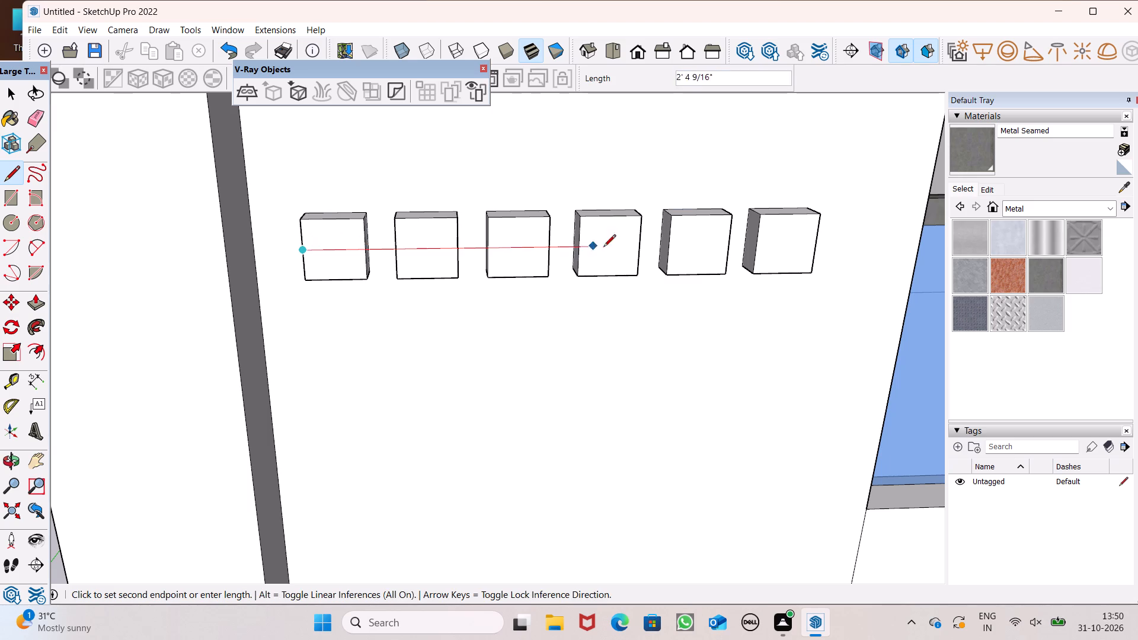
{"action": "left_click", "coordinate": [818, 239]}
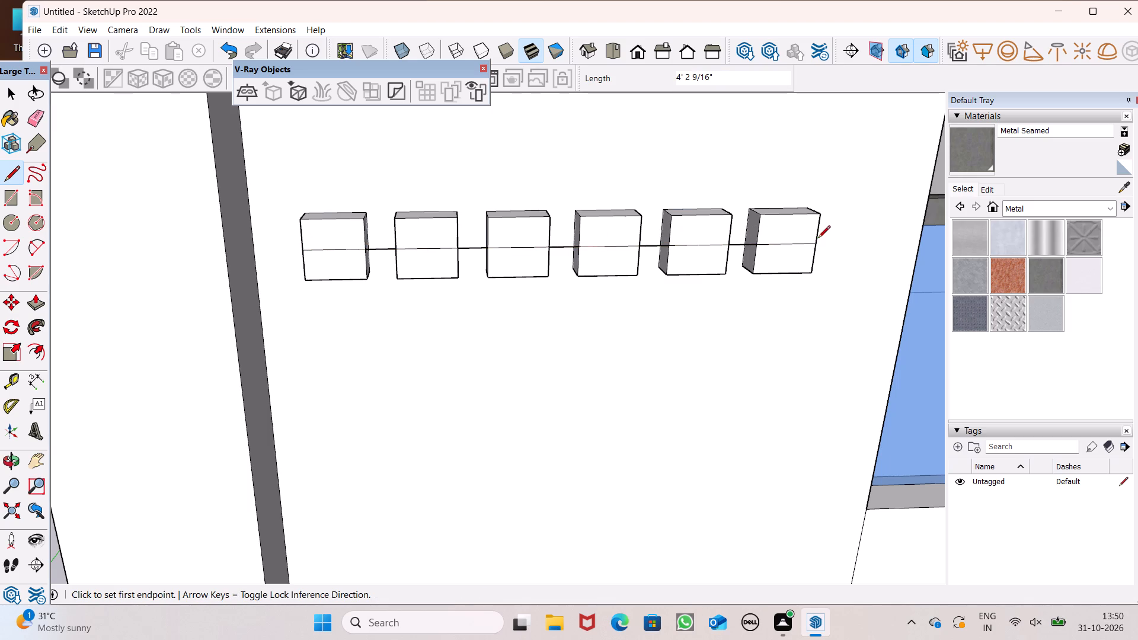
Erase the line segments spanning the gaps between the six blocks, keeping the midlines on their front faces.
{"action": "left_click", "coordinate": [36, 120]}
{"action": "scroll", "coordinate": [333, 211], "scroll_direction": "up", "scroll_amount": 2}
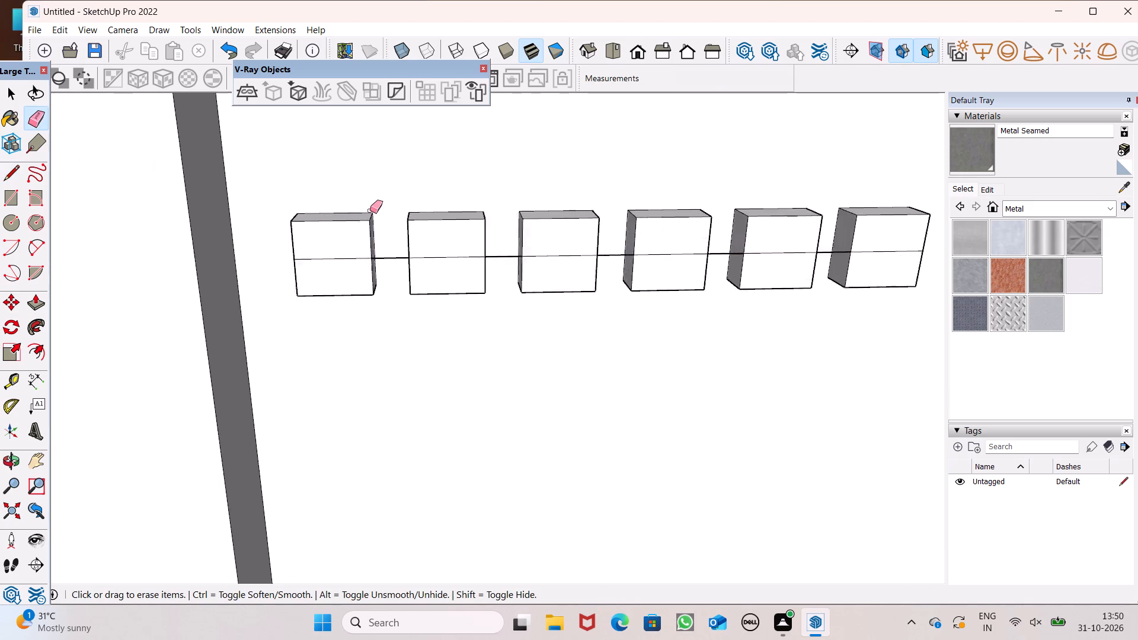
{"action": "scroll", "coordinate": [370, 210], "scroll_direction": "up", "scroll_amount": 2}
{"action": "left_click_drag", "start_coordinate": [392, 258], "coordinate": [391, 273]}
{"action": "left_click_drag", "start_coordinate": [515, 261], "coordinate": [520, 268]}
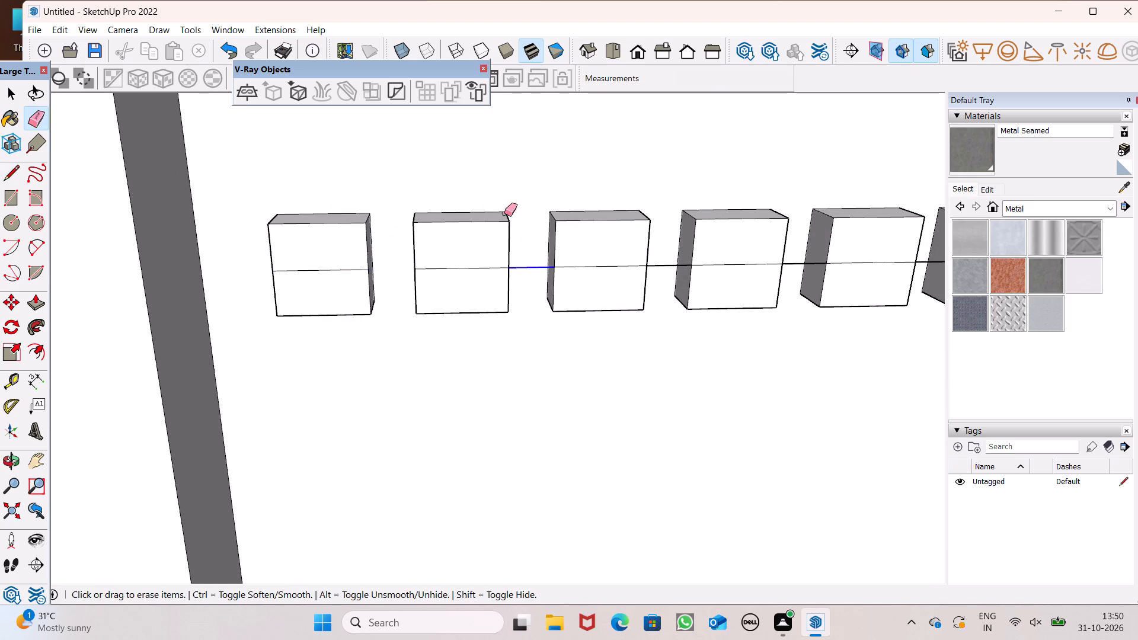
{"action": "scroll", "coordinate": [484, 214], "scroll_direction": "down", "scroll_amount": 6}
{"action": "scroll", "coordinate": [643, 228], "scroll_direction": "up", "scroll_amount": 3}
{"action": "left_click_drag", "start_coordinate": [557, 246], "coordinate": [558, 258]}
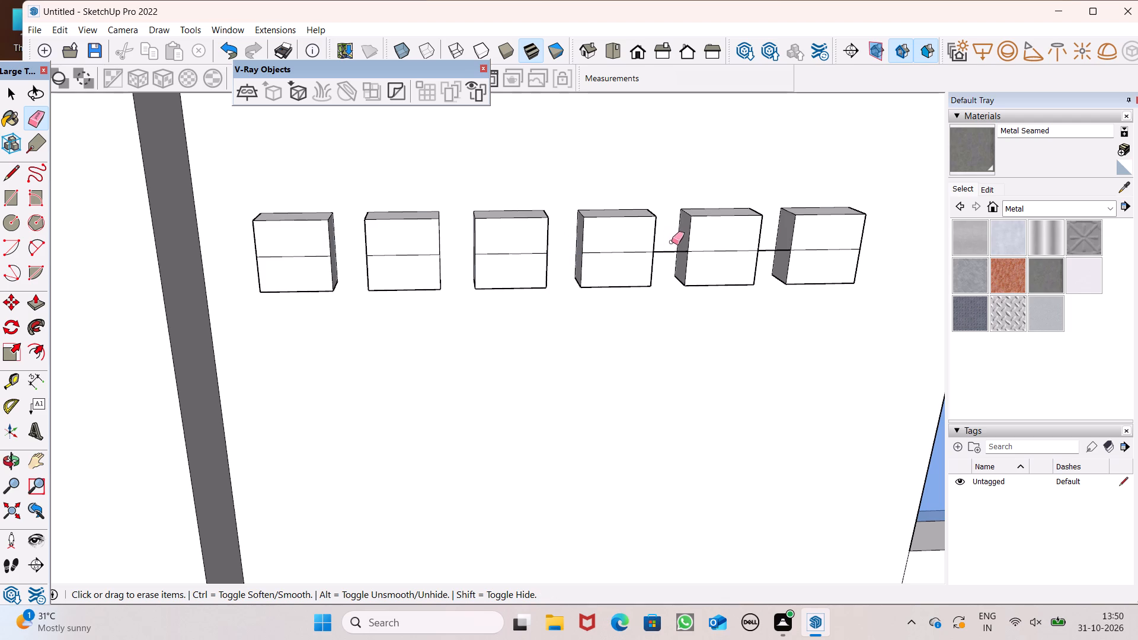
{"action": "left_click_drag", "start_coordinate": [672, 244], "coordinate": [670, 261]}
{"action": "left_click_drag", "start_coordinate": [776, 249], "coordinate": [776, 256]}
{"action": "scroll", "coordinate": [594, 198], "scroll_direction": "down", "scroll_amount": 2}
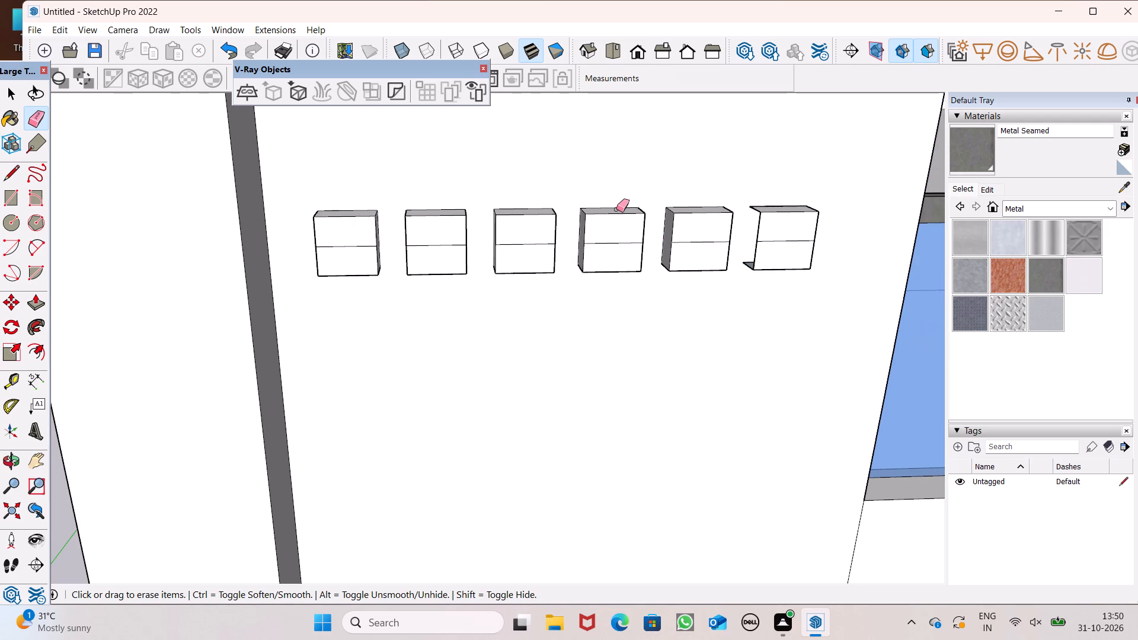
Undo the last erasure on the end block and erase the stray line joining the fifth and sixth blocks.
{"action": "key", "text": "ctrl+z"}
{"action": "scroll", "coordinate": [757, 238], "scroll_direction": "up", "scroll_amount": 7}
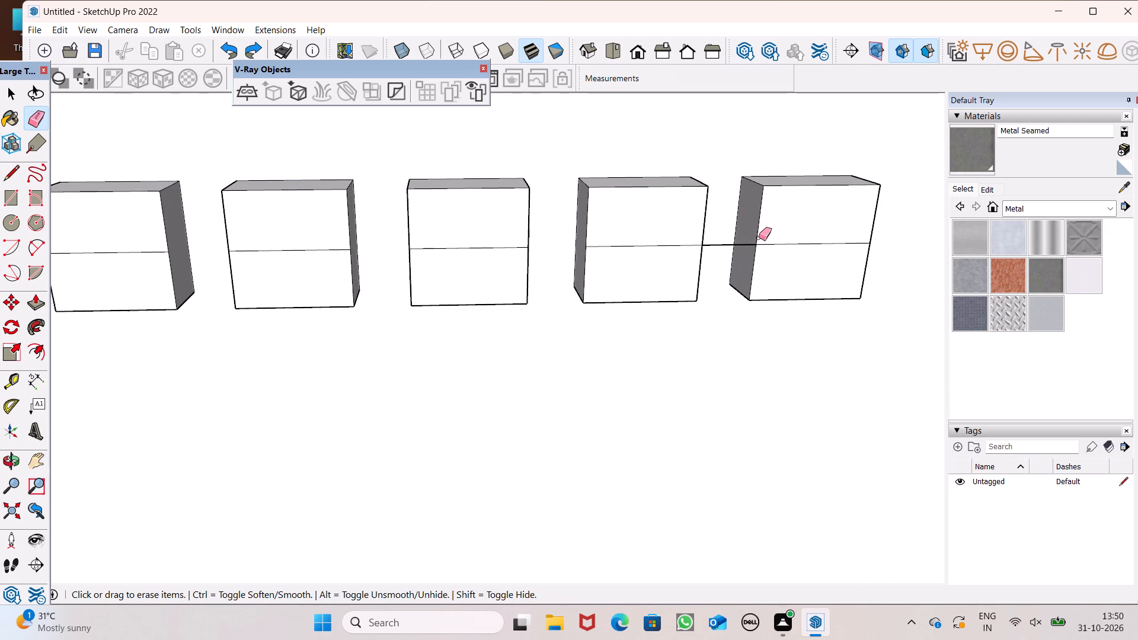
{"action": "left_click_drag", "start_coordinate": [728, 247], "coordinate": [727, 241]}
{"action": "key", "text": "space"}
{"action": "scroll", "coordinate": [712, 229], "scroll_direction": "down", "scroll_amount": 7}
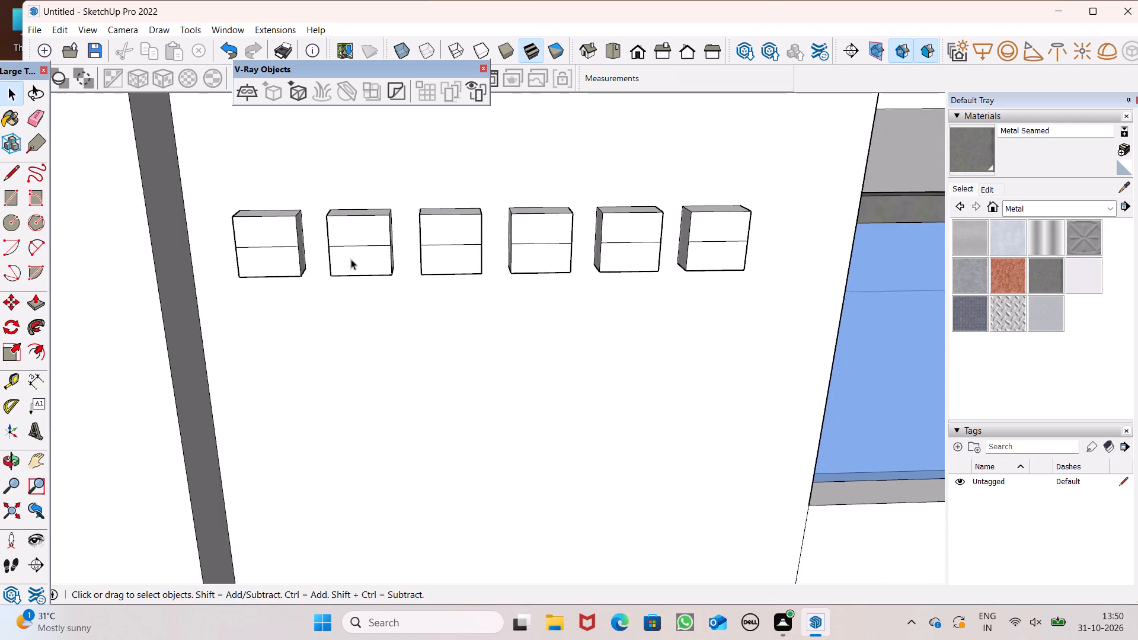
Push/Pull the upper front faces of the first three wall blocks outward by about 2 1/4" each.
{"action": "middle_click_drag", "start_coordinate": [334, 259], "coordinate": [605, 294]}
{"action": "scroll", "coordinate": [532, 263], "scroll_direction": "down", "scroll_amount": 4}
{"action": "middle_click_drag", "start_coordinate": [458, 313], "coordinate": [315, 349]}
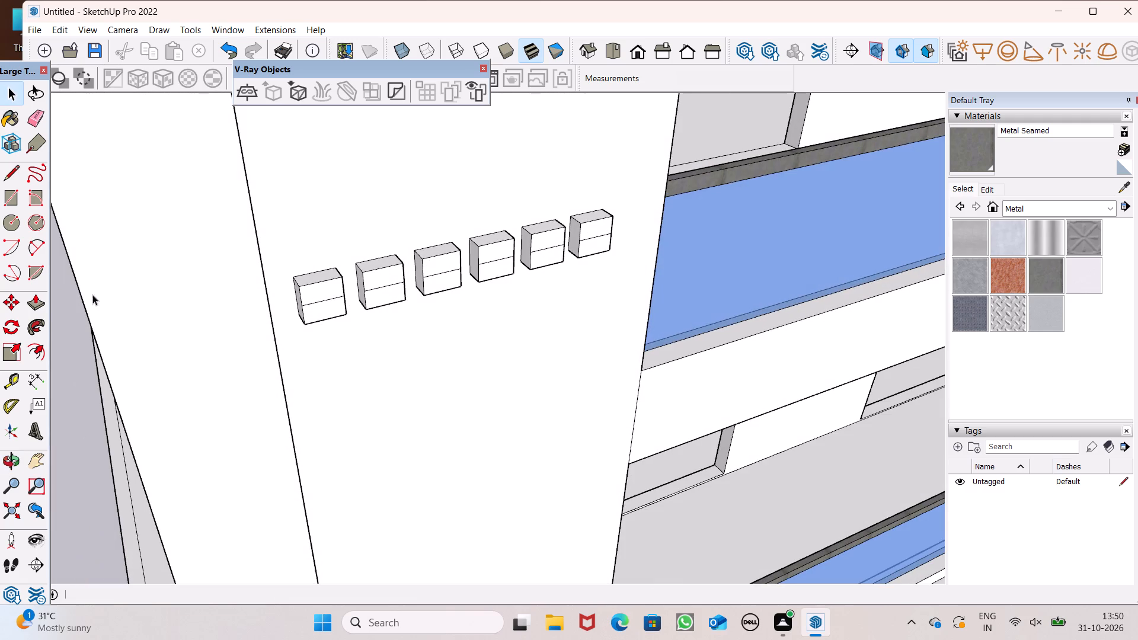
{"action": "left_click", "coordinate": [33, 305]}
{"action": "scroll", "coordinate": [200, 318], "scroll_direction": "up", "scroll_amount": 8}
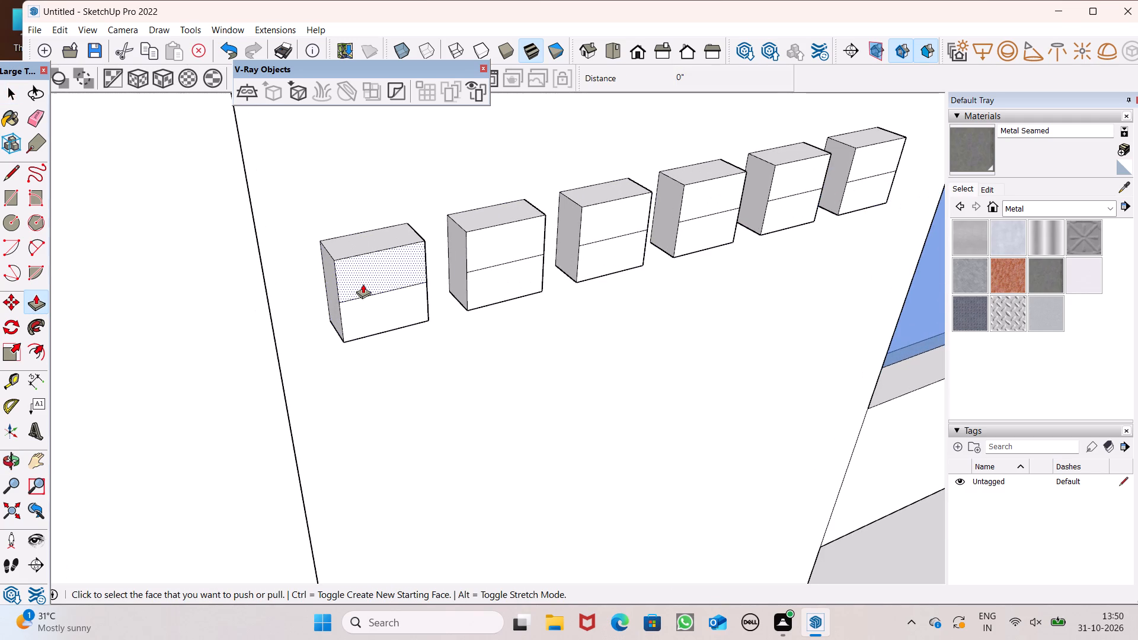
{"action": "left_click_drag", "start_coordinate": [363, 283], "coordinate": [375, 299]}
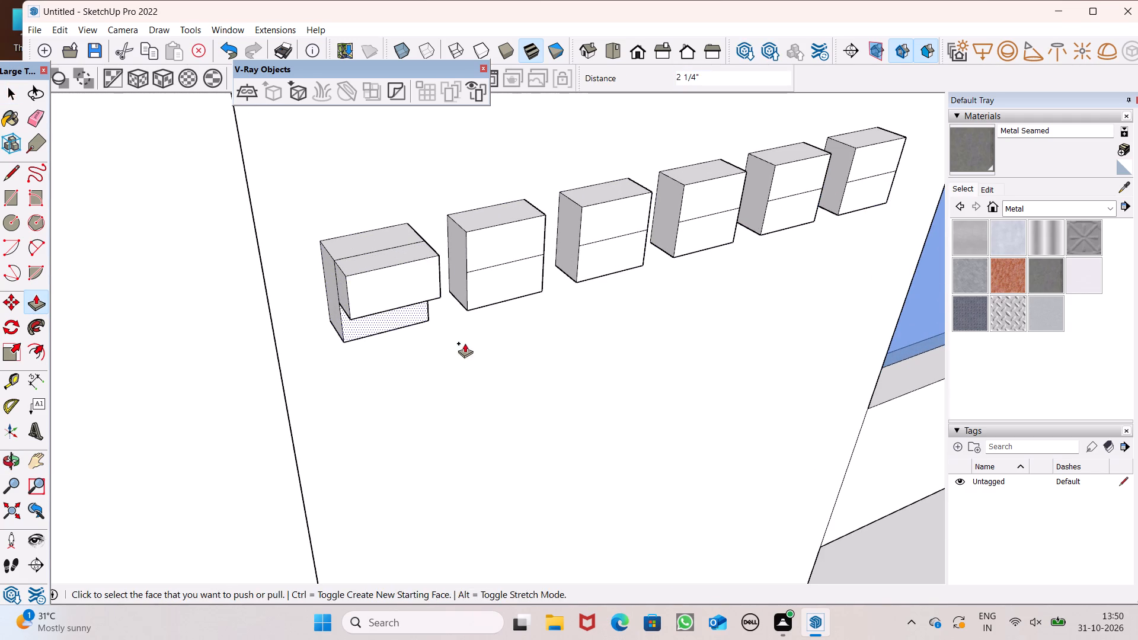
{"action": "middle_click_drag", "start_coordinate": [463, 343], "coordinate": [144, 363]}
{"action": "scroll", "coordinate": [343, 265], "scroll_direction": "up", "scroll_amount": 5}
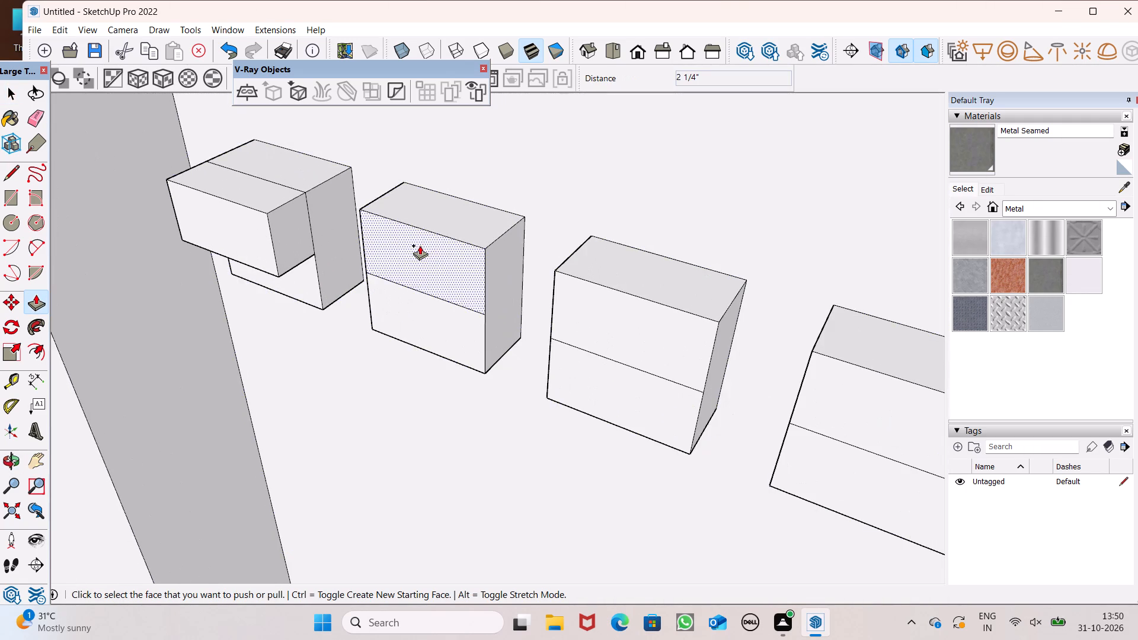
{"action": "scroll", "coordinate": [419, 247], "scroll_direction": "down", "scroll_amount": 2}
{"action": "left_click_drag", "start_coordinate": [403, 246], "coordinate": [294, 220]}
{"action": "left_click_drag", "start_coordinate": [544, 286], "coordinate": [449, 271]}
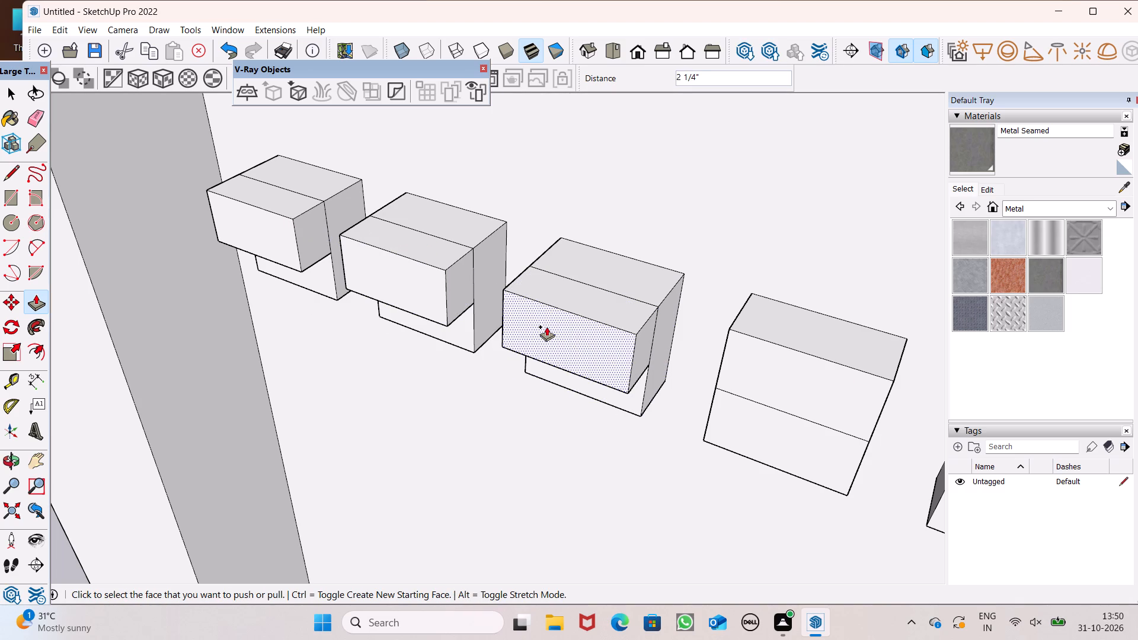
{"action": "left_click_drag", "start_coordinate": [536, 332], "coordinate": [442, 273]}
Push/Pull the upper front faces of the remaining three blocks outward to match the others, 2 1/4" each.
{"action": "left_click_drag", "start_coordinate": [735, 377], "coordinate": [635, 338]}
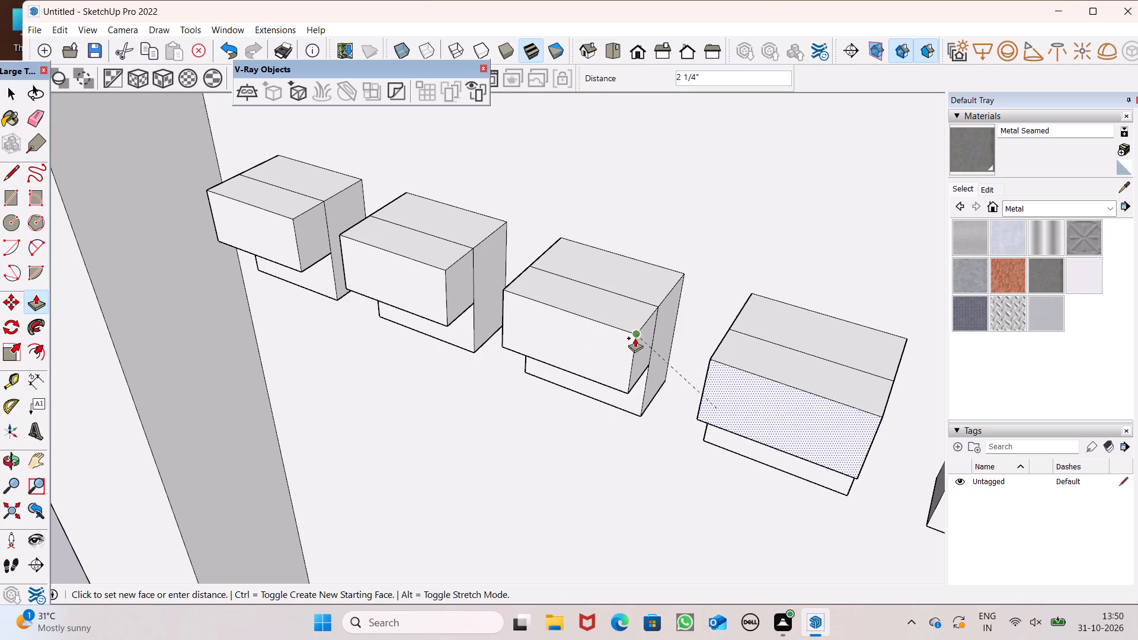
{"action": "left_click_drag", "start_coordinate": [635, 338], "coordinate": [635, 337]}
{"action": "scroll", "coordinate": [512, 329], "scroll_direction": "down", "scroll_amount": 10}
{"action": "scroll", "coordinate": [587, 357], "scroll_direction": "up", "scroll_amount": 7}
{"action": "left_click_drag", "start_coordinate": [696, 386], "coordinate": [602, 361]}
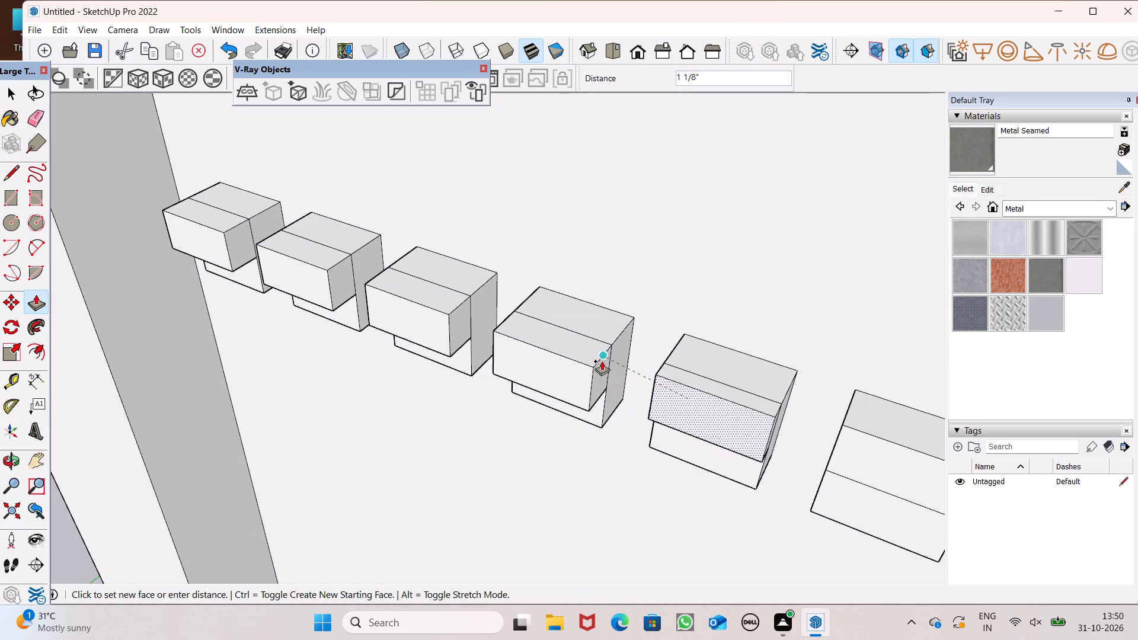
{"action": "left_click_drag", "start_coordinate": [602, 361], "coordinate": [598, 362]}
{"action": "scroll", "coordinate": [542, 349], "scroll_direction": "down", "scroll_amount": 3}
{"action": "left_click_drag", "start_coordinate": [767, 432], "coordinate": [701, 414]}
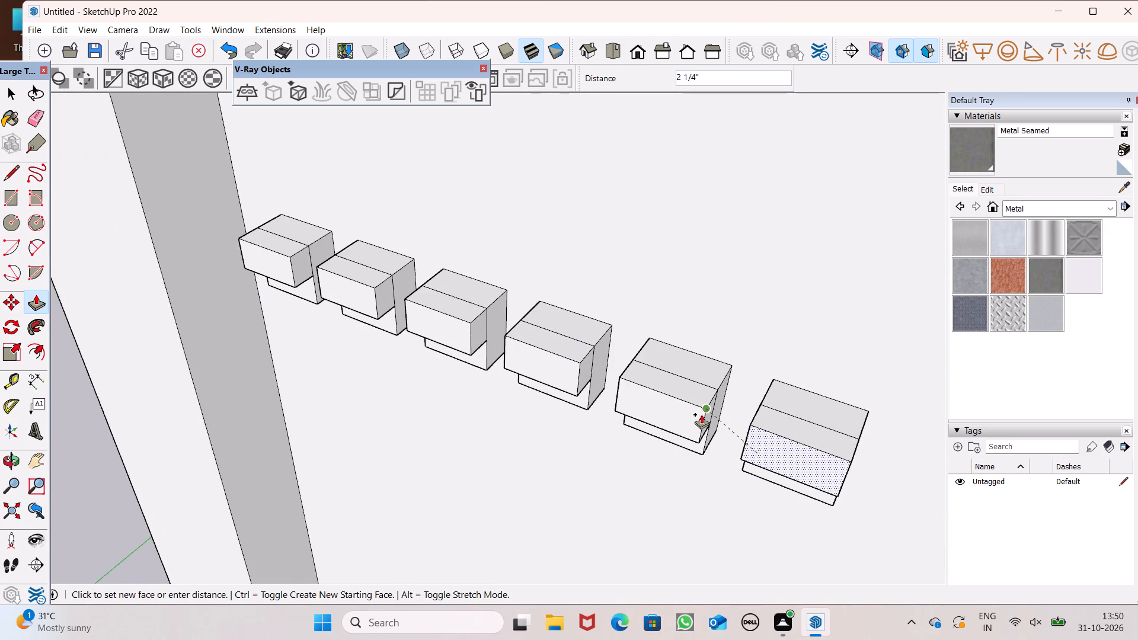
{"action": "left_click_drag", "start_coordinate": [701, 414], "coordinate": [702, 410]}
Pull the undersides of the first three projecting upper halves down about 4' 1/2", 4' 2 15/16" and 4' 5 13/16".
{"action": "scroll", "coordinate": [691, 396], "scroll_direction": "down", "scroll_amount": 6}
{"action": "middle_click_drag", "start_coordinate": [650, 424], "coordinate": [813, 225]}
{"action": "scroll", "coordinate": [813, 233], "scroll_direction": "up", "scroll_amount": 1}
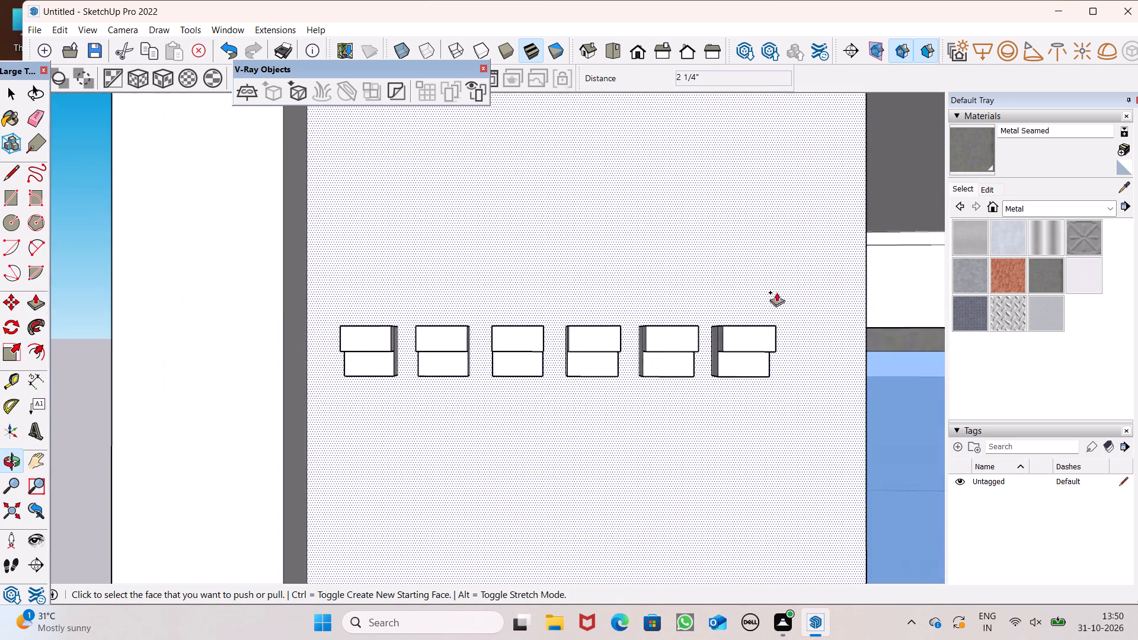
{"action": "scroll", "coordinate": [664, 389], "scroll_direction": "down", "scroll_amount": 2}
{"action": "middle_click_drag", "start_coordinate": [385, 385], "coordinate": [206, 254]}
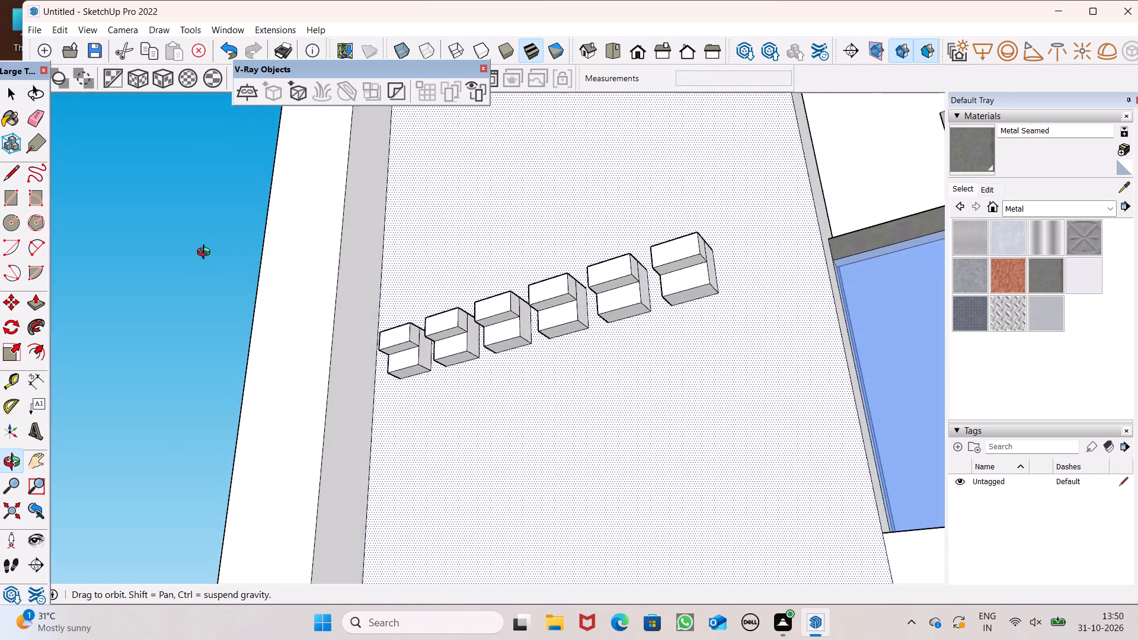
{"action": "middle_click_drag", "start_coordinate": [206, 254], "coordinate": [205, 258]}
{"action": "scroll", "coordinate": [441, 248], "scroll_direction": "down", "scroll_amount": 3}
{"action": "middle_click_drag", "start_coordinate": [408, 299], "coordinate": [387, 316]}
{"action": "scroll", "coordinate": [386, 296], "scroll_direction": "up", "scroll_amount": 2}
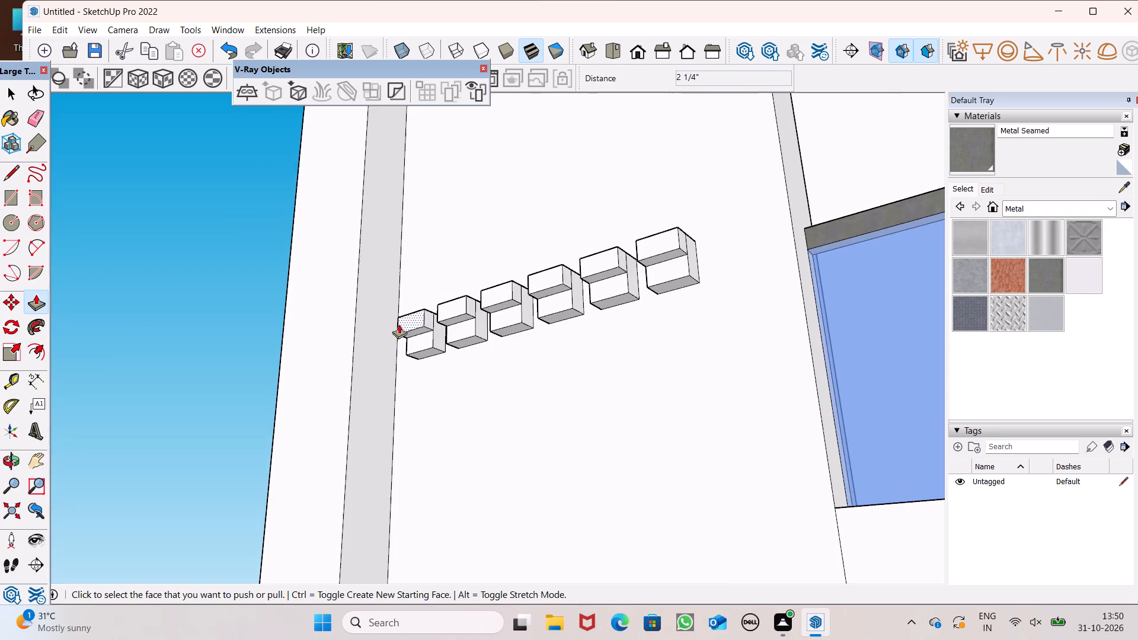
{"action": "left_click_drag", "start_coordinate": [415, 335], "coordinate": [394, 629]}
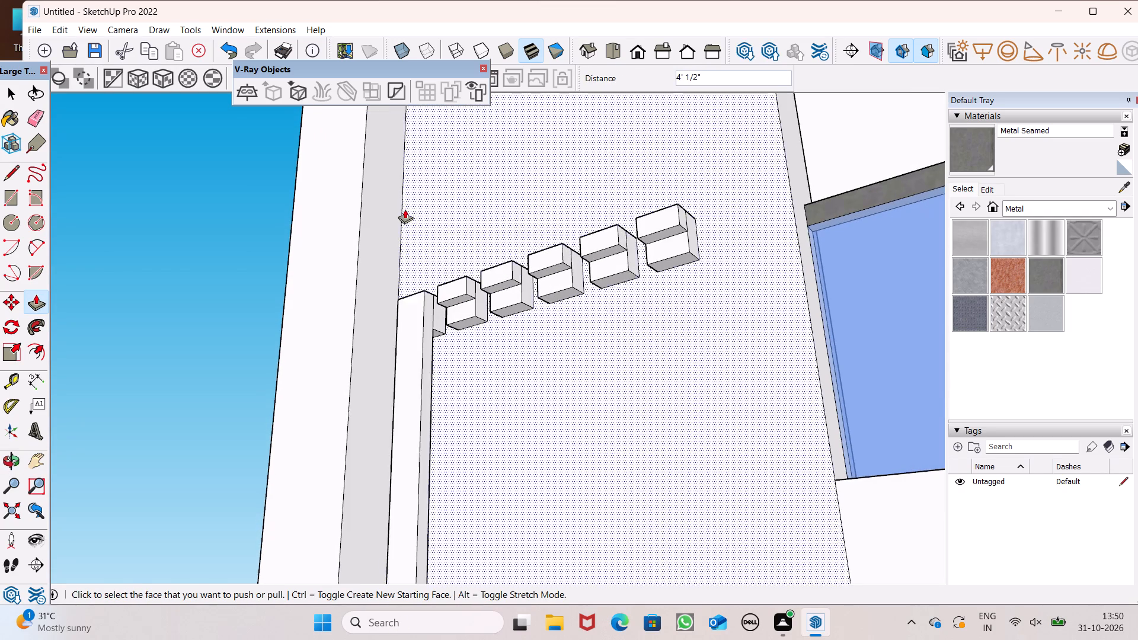
{"action": "scroll", "coordinate": [405, 209], "scroll_direction": "down", "scroll_amount": 14}
{"action": "scroll", "coordinate": [431, 241], "scroll_direction": "up", "scroll_amount": 11}
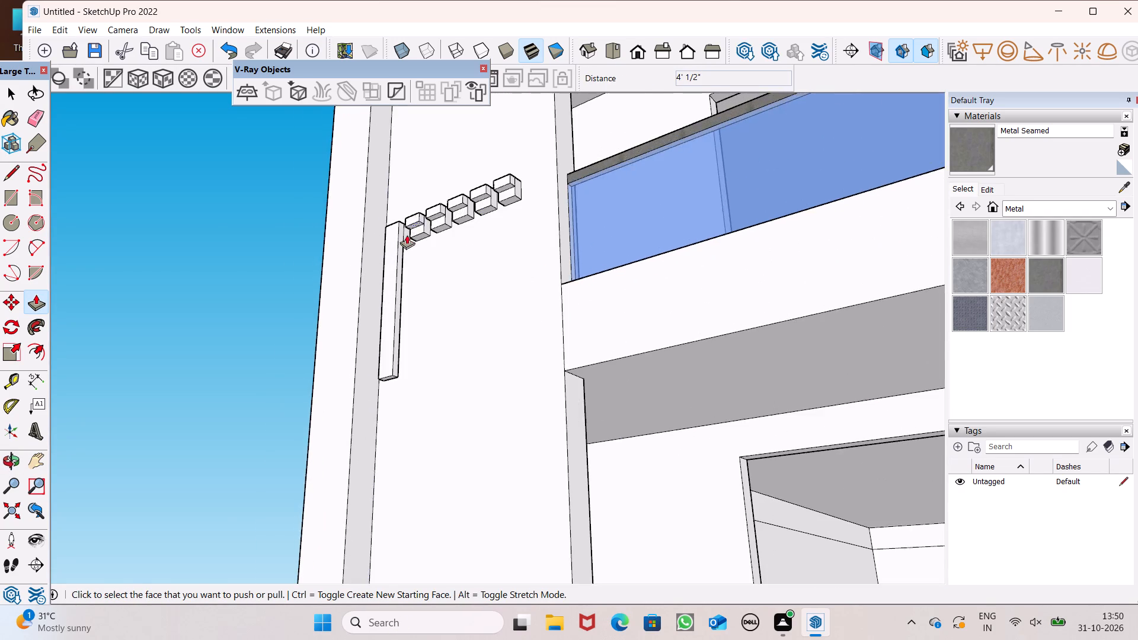
{"action": "scroll", "coordinate": [407, 235], "scroll_direction": "up", "scroll_amount": 5}
{"action": "left_click_drag", "start_coordinate": [423, 215], "coordinate": [451, 631]}
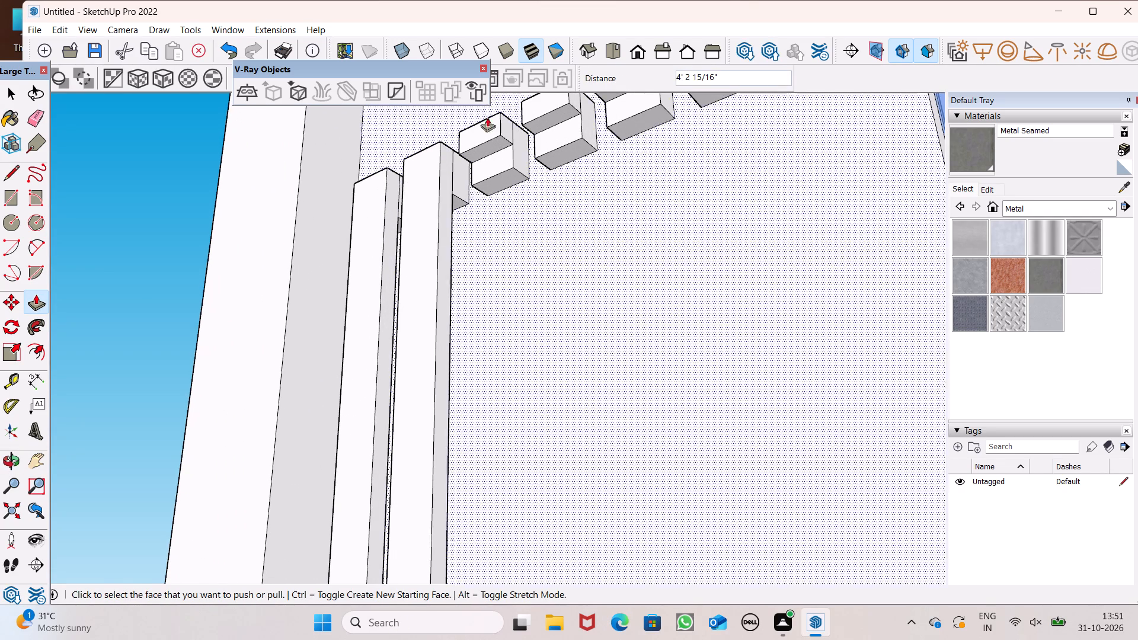
{"action": "left_click_drag", "start_coordinate": [489, 143], "coordinate": [555, 622]}
Pull the undersides of the fourth and fifth projections down about 4' 9 9/16" and 5' 6 15/16" as longer vertical bars.
{"action": "scroll", "coordinate": [623, 120], "scroll_direction": "down", "scroll_amount": 8}
{"action": "scroll", "coordinate": [605, 103], "scroll_direction": "up", "scroll_amount": 5}
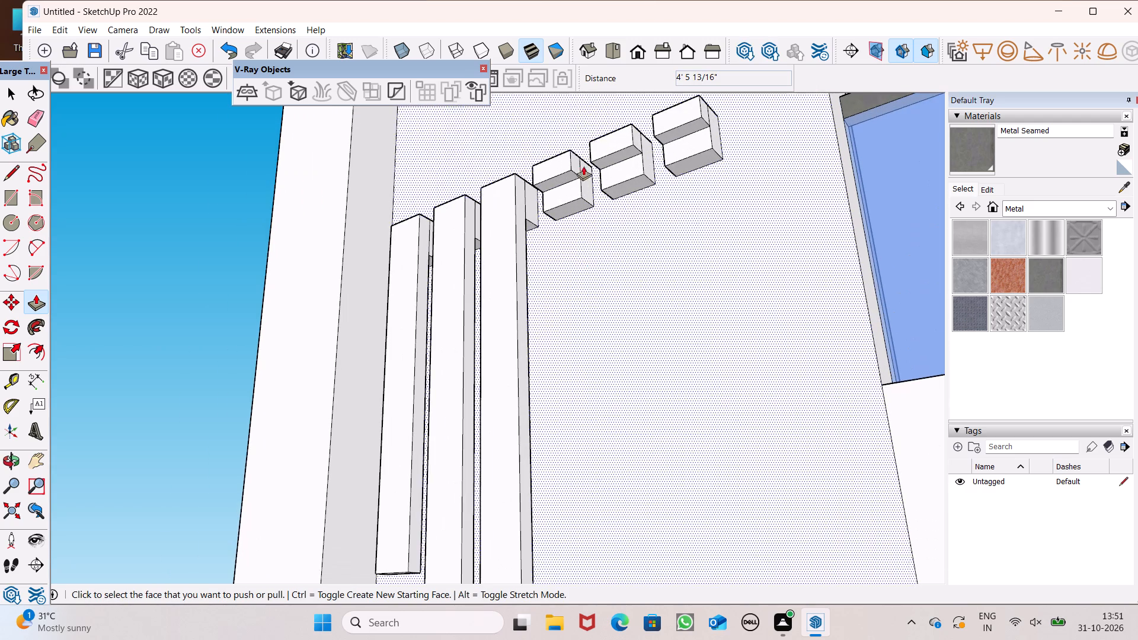
{"action": "left_click_drag", "start_coordinate": [569, 165], "coordinate": [609, 559]}
{"action": "key", "text": "ctrl+z"}
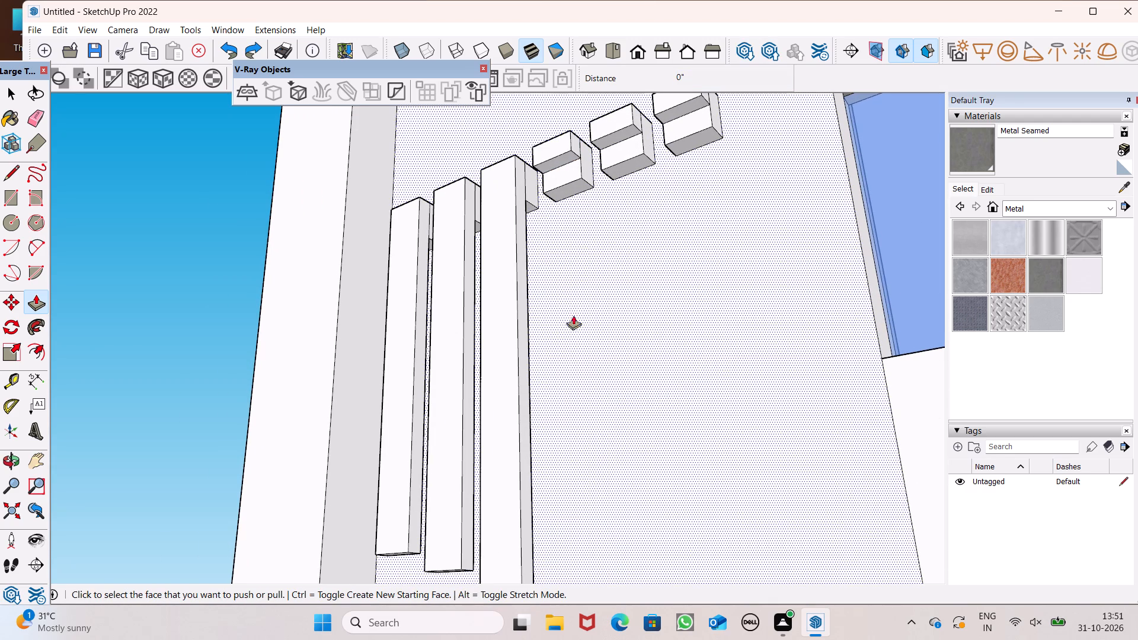
{"action": "left_click_drag", "start_coordinate": [554, 165], "coordinate": [672, 582]}
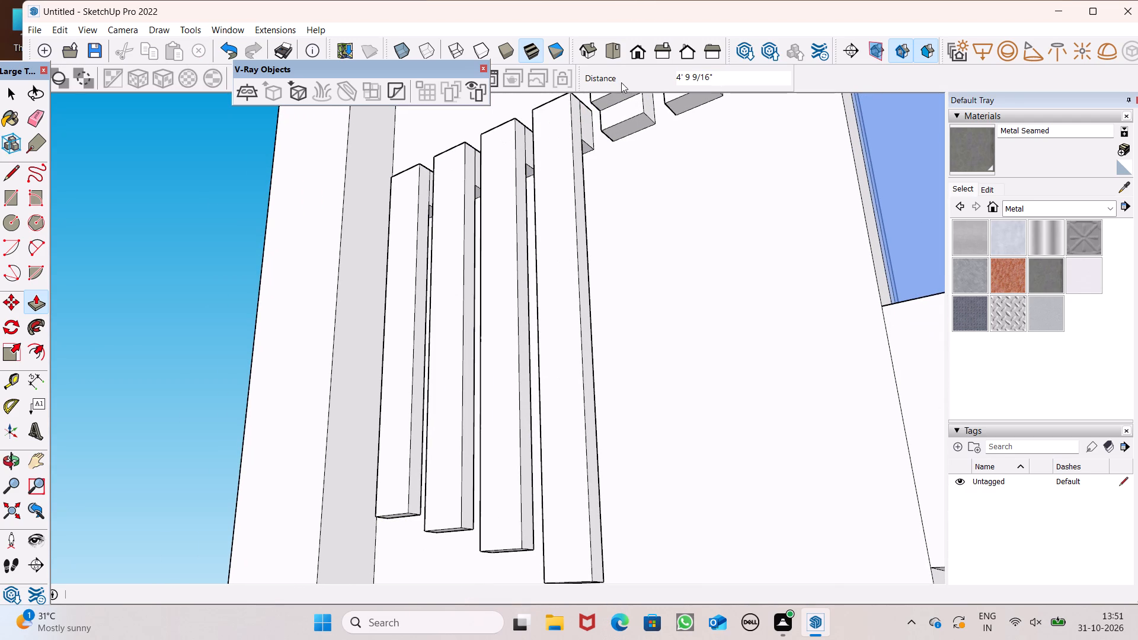
{"action": "left_click_drag", "start_coordinate": [612, 93], "coordinate": [638, 482]}
{"action": "key", "text": "ctrl+z"}
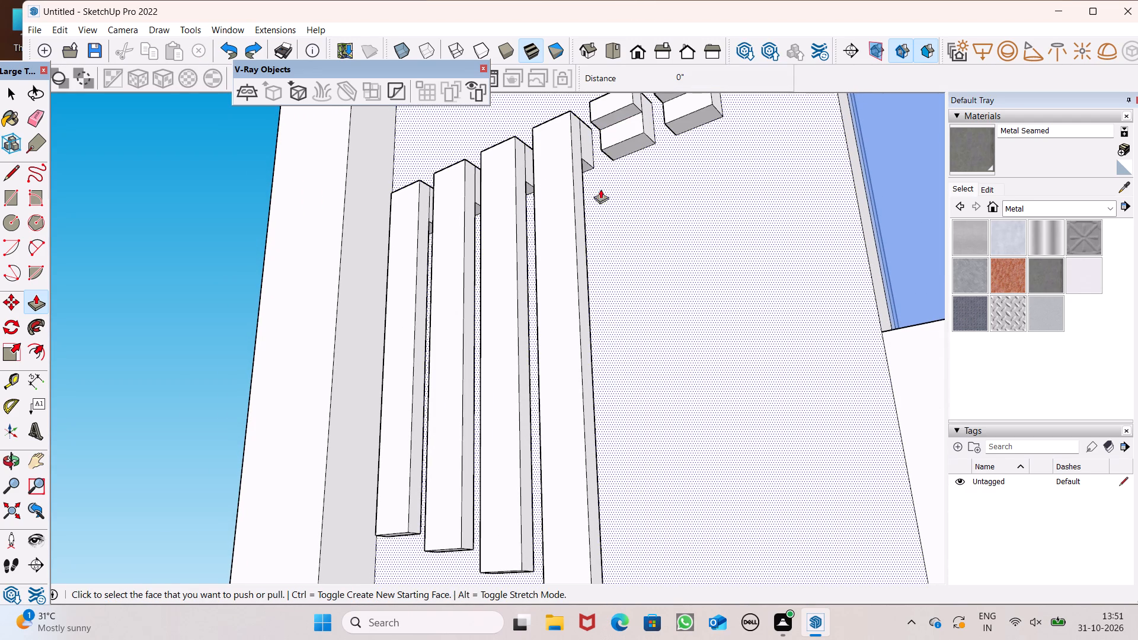
{"action": "left_click_drag", "start_coordinate": [618, 118], "coordinate": [689, 631]}
Pull the sixth projection's underside down about 6' 11 15/16", and extend that bar's bottom end by a further 5' 8 3/8".
{"action": "scroll", "coordinate": [606, 256], "scroll_direction": "down", "scroll_amount": 7}
{"action": "scroll", "coordinate": [657, 149], "scroll_direction": "up", "scroll_amount": 3}
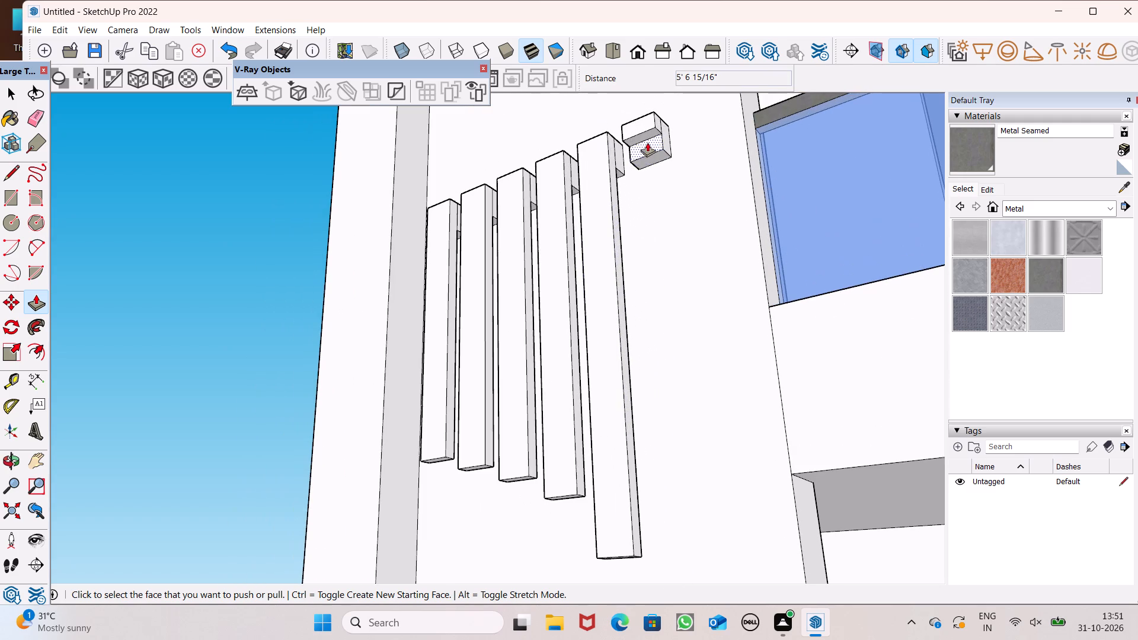
{"action": "left_click_drag", "start_coordinate": [645, 139], "coordinate": [746, 638]}
{"action": "scroll", "coordinate": [598, 130], "scroll_direction": "down", "scroll_amount": 7}
{"action": "scroll", "coordinate": [613, 213], "scroll_direction": "down", "scroll_amount": 6}
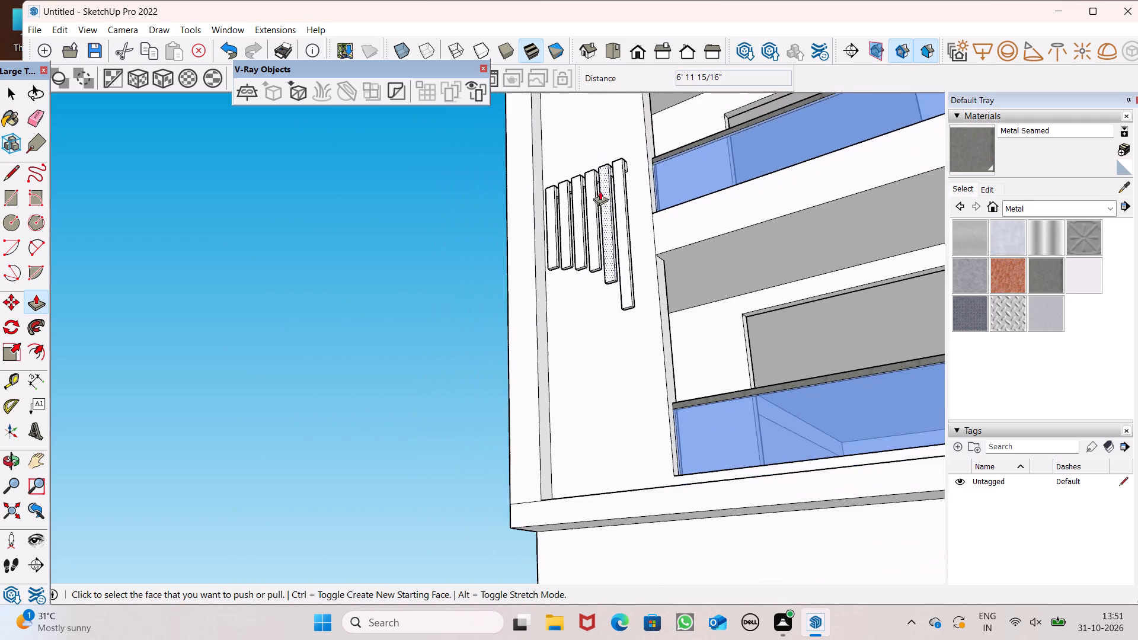
{"action": "scroll", "coordinate": [587, 209], "scroll_direction": "down", "scroll_amount": 1}
{"action": "scroll", "coordinate": [647, 388], "scroll_direction": "up", "scroll_amount": 8}
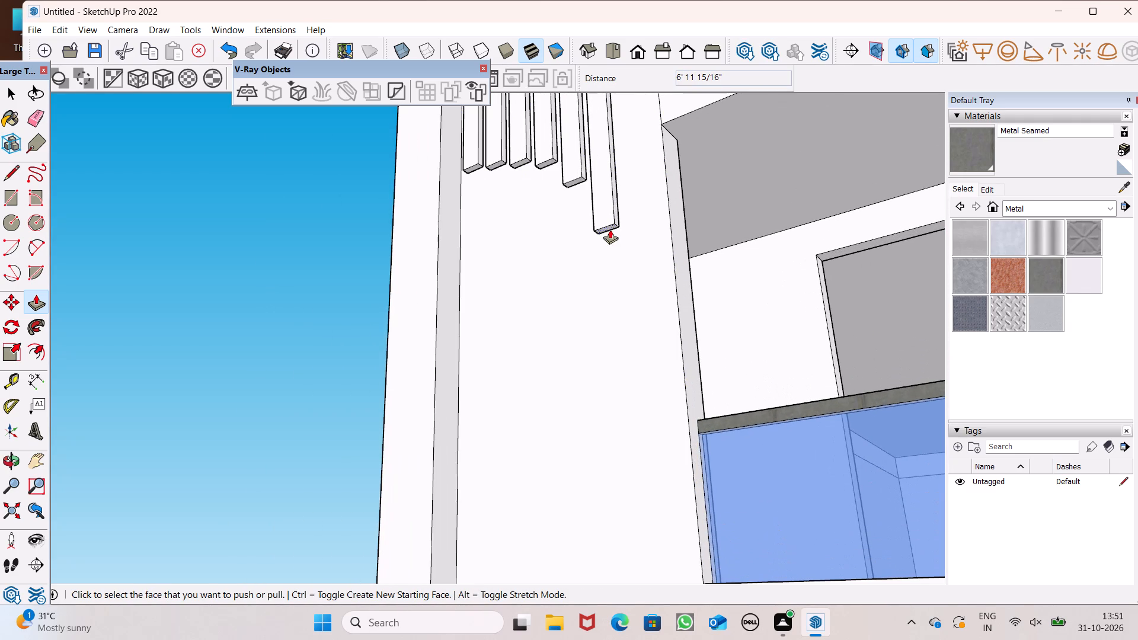
{"action": "left_click_drag", "start_coordinate": [610, 229], "coordinate": [655, 504]}
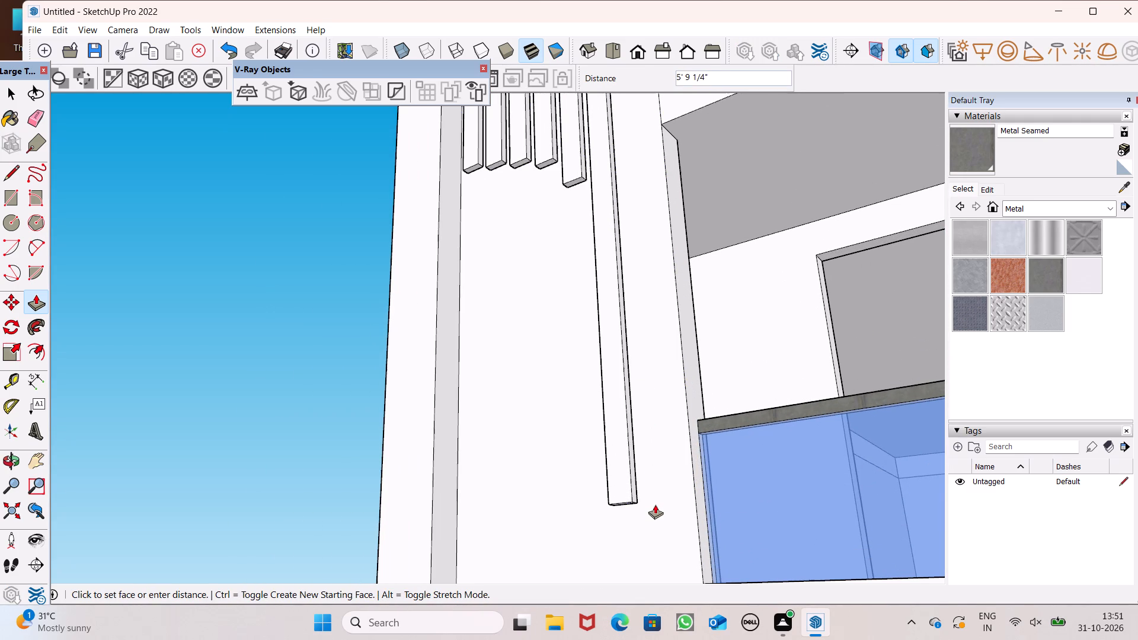
{"action": "left_click_drag", "start_coordinate": [655, 504], "coordinate": [656, 499]}
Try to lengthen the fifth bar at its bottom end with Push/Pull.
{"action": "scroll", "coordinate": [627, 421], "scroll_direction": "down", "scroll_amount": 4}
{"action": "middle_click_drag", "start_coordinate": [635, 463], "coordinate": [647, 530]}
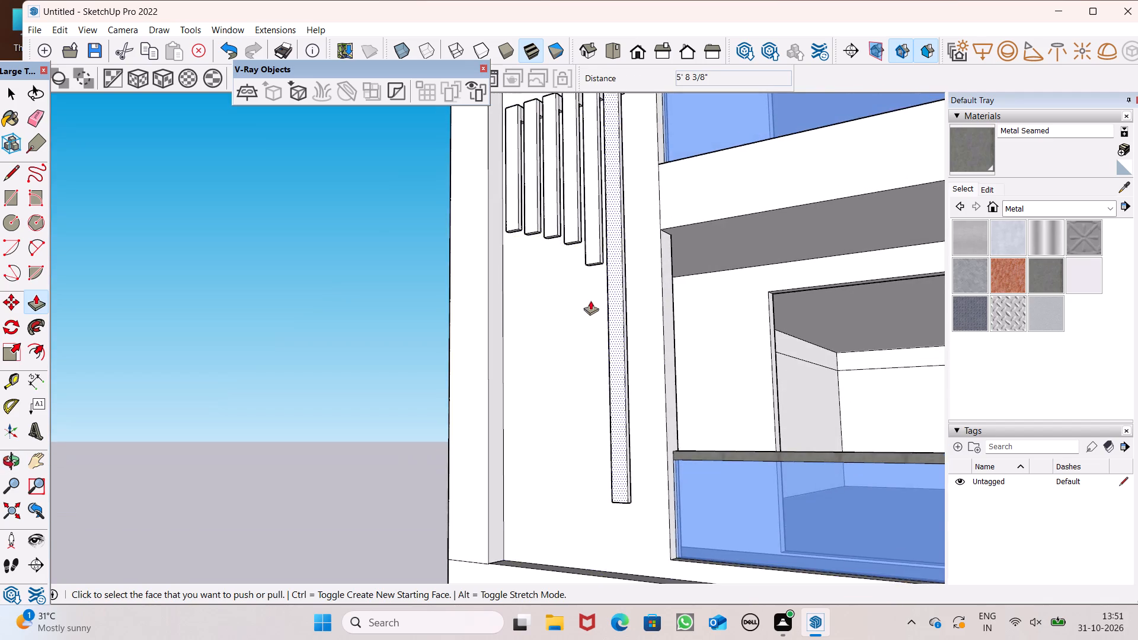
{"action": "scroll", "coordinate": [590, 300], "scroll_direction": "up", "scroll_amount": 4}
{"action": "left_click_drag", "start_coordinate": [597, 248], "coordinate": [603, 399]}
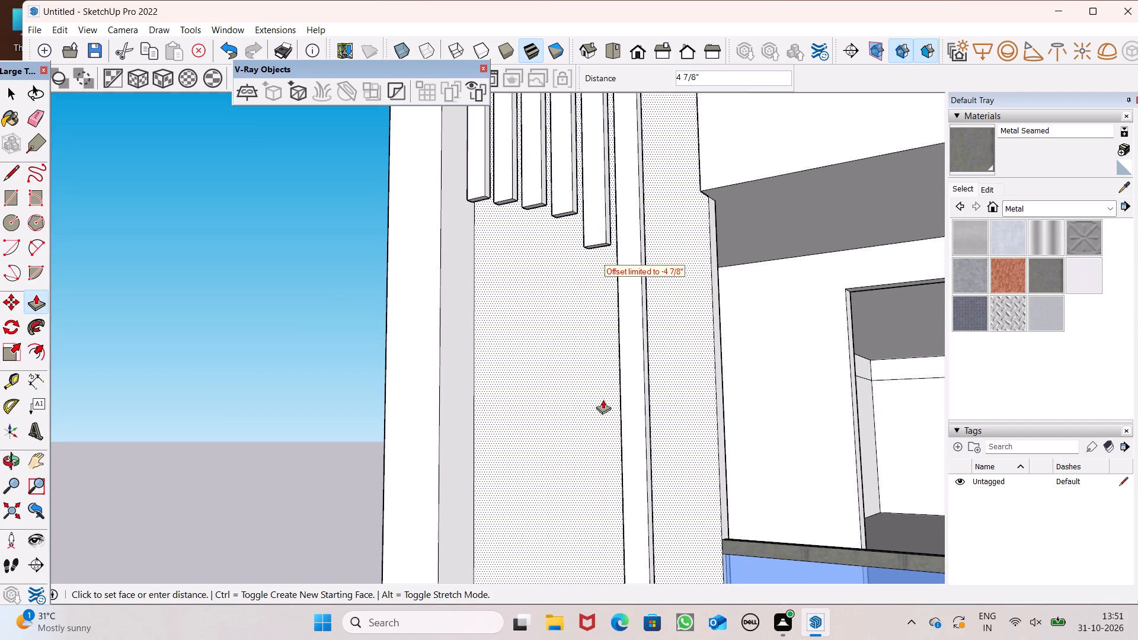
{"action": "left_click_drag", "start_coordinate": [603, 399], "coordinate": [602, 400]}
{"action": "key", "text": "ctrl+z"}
Examine the stepped vertical bars on the front wall beside the balconies from a distance and up close.
{"action": "scroll", "coordinate": [581, 344], "scroll_direction": "down", "scroll_amount": 6, "text": "ctrl"}
{"action": "middle_click_drag", "start_coordinate": [578, 359], "coordinate": [875, 207]}
{"action": "scroll", "coordinate": [601, 285], "scroll_direction": "down", "scroll_amount": 4}
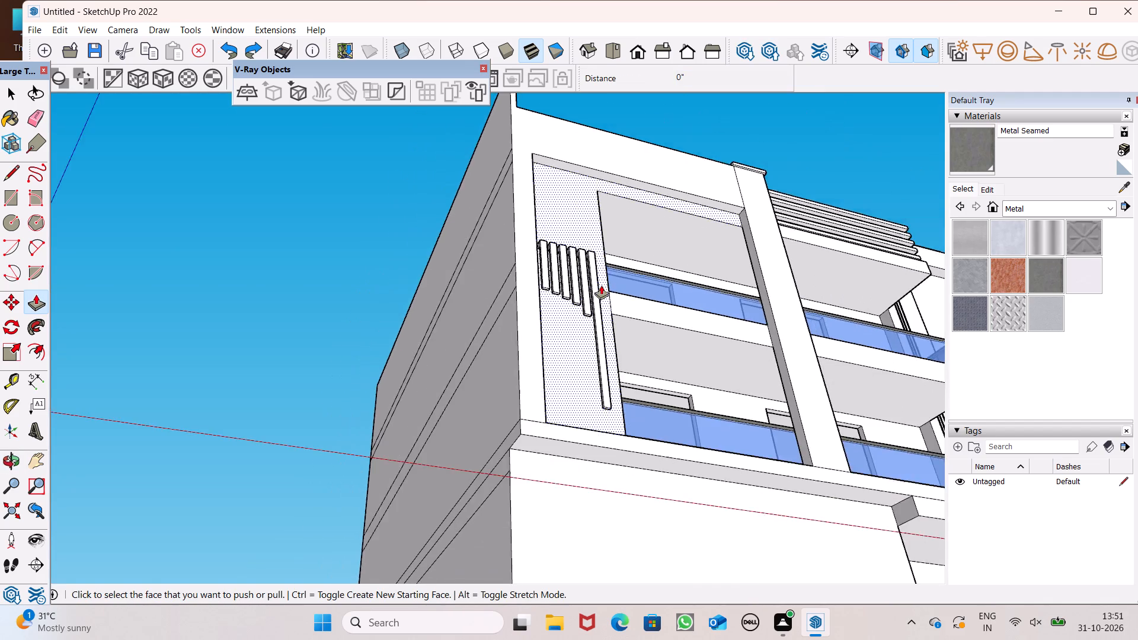
{"action": "scroll", "coordinate": [601, 285], "scroll_direction": "down", "scroll_amount": 5}
{"action": "middle_click_drag", "start_coordinate": [579, 346], "coordinate": [586, 589]}
{"action": "scroll", "coordinate": [501, 422], "scroll_direction": "down", "scroll_amount": 5}
{"action": "middle_click_drag", "start_coordinate": [495, 487], "coordinate": [440, 440]}
{"action": "scroll", "coordinate": [495, 487], "scroll_direction": "up", "scroll_amount": 1}
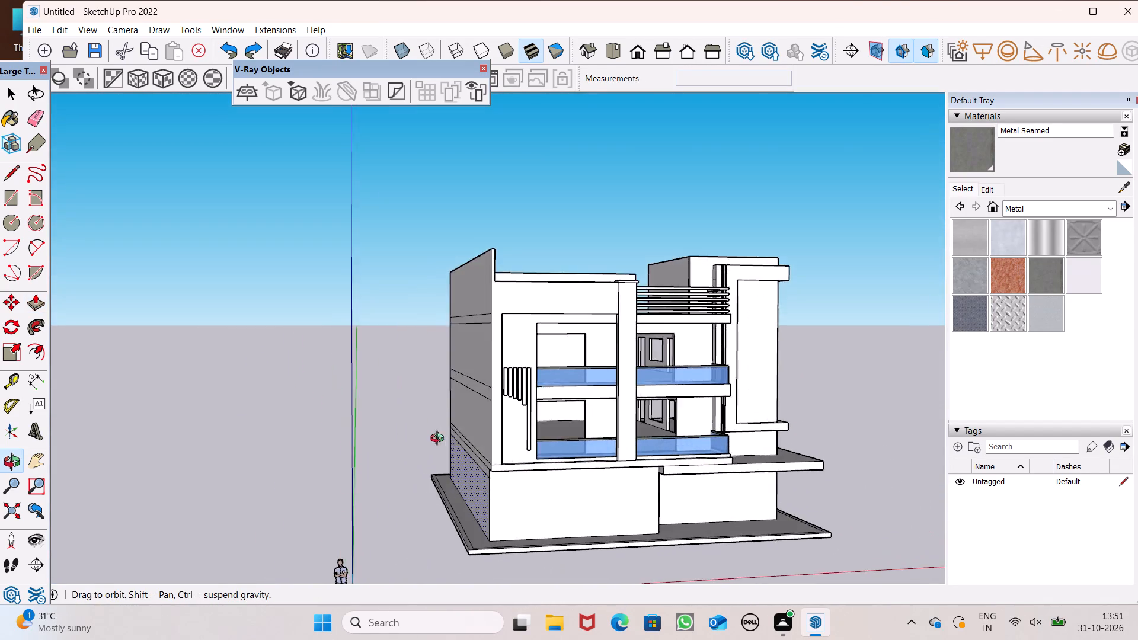
{"action": "middle_click_drag", "start_coordinate": [440, 440], "coordinate": [424, 463]}
{"action": "scroll", "coordinate": [476, 431], "scroll_direction": "up", "scroll_amount": 8}
{"action": "scroll", "coordinate": [463, 262], "scroll_direction": "down", "scroll_amount": 3}
{"action": "middle_click_drag", "start_coordinate": [494, 318], "coordinate": [288, 285]}
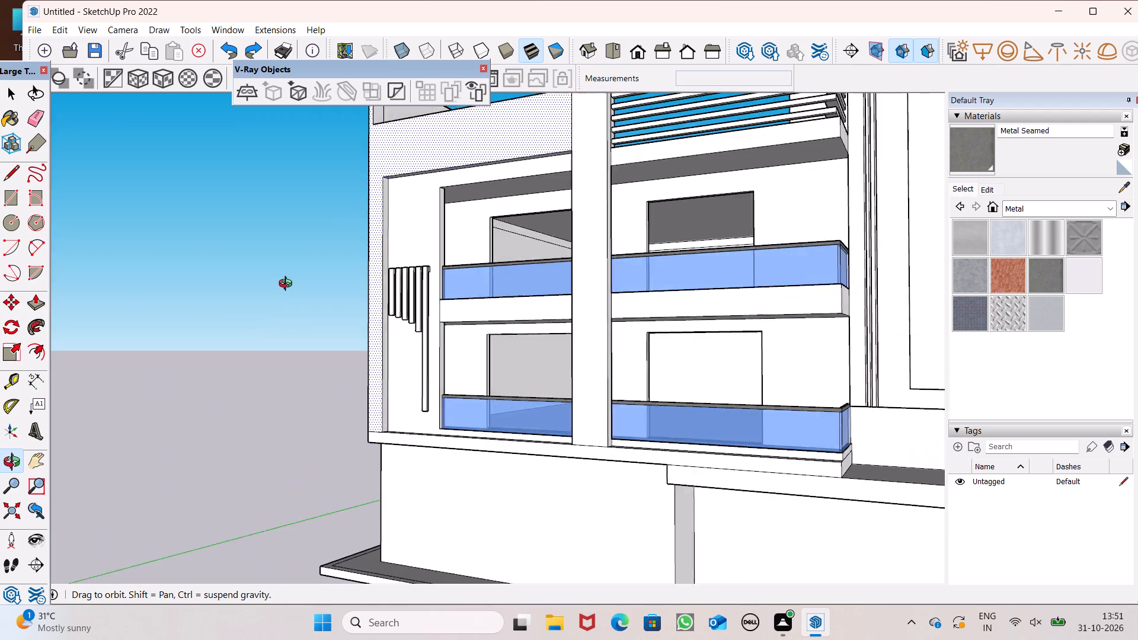
{"action": "middle_click_drag", "start_coordinate": [288, 285], "coordinate": [65, 332]}
{"action": "scroll", "coordinate": [201, 366], "scroll_direction": "up", "scroll_amount": 8}
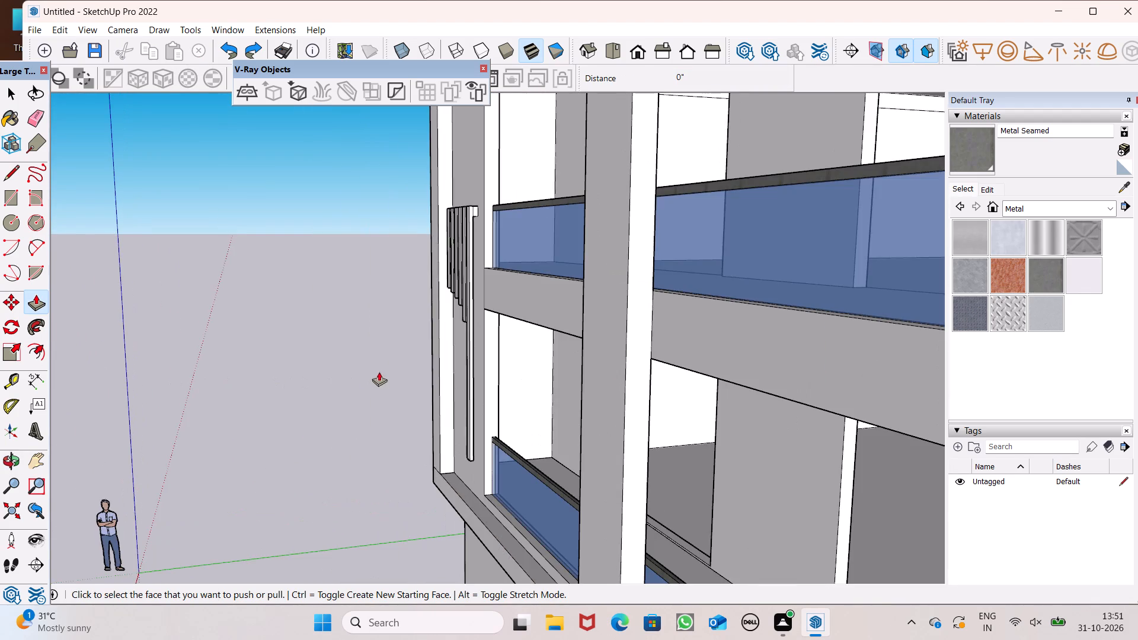
{"action": "scroll", "coordinate": [394, 373], "scroll_direction": "up", "scroll_amount": 6}
{"action": "scroll", "coordinate": [459, 322], "scroll_direction": "down", "scroll_amount": 5}
{"action": "middle_click_drag", "start_coordinate": [474, 353], "coordinate": [622, 304]}
{"action": "scroll", "coordinate": [430, 285], "scroll_direction": "up", "scroll_amount": 2}
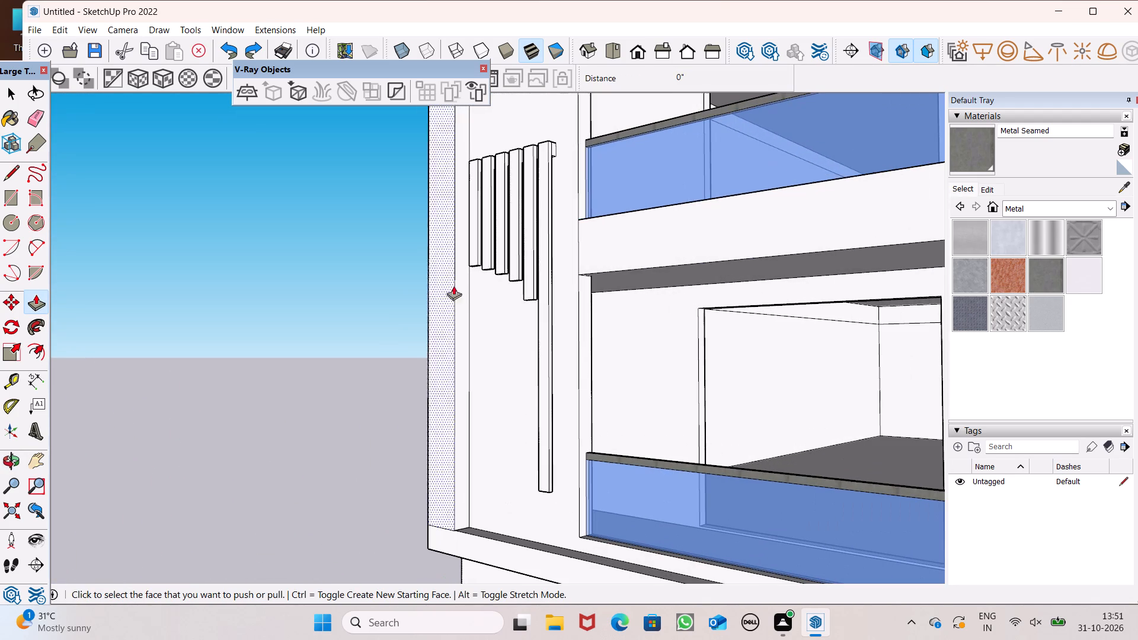
{"action": "scroll", "coordinate": [528, 293], "scroll_direction": "down", "scroll_amount": 4}
{"action": "middle_click_drag", "start_coordinate": [540, 388], "coordinate": [581, 383]}
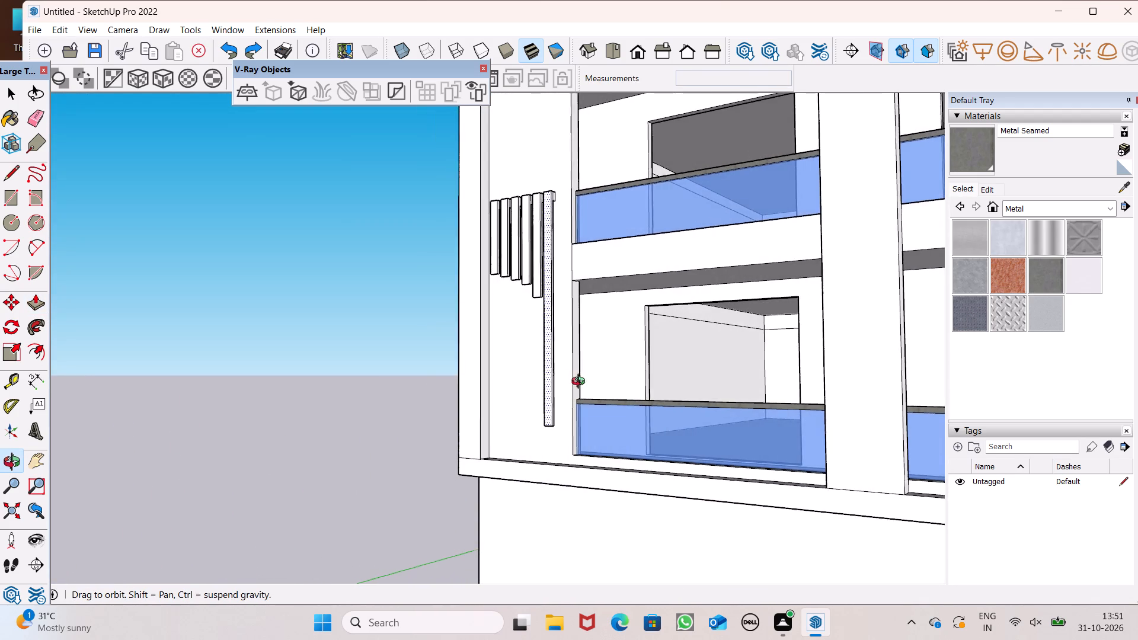
{"action": "middle_click_drag", "start_coordinate": [581, 383], "coordinate": [598, 441]}
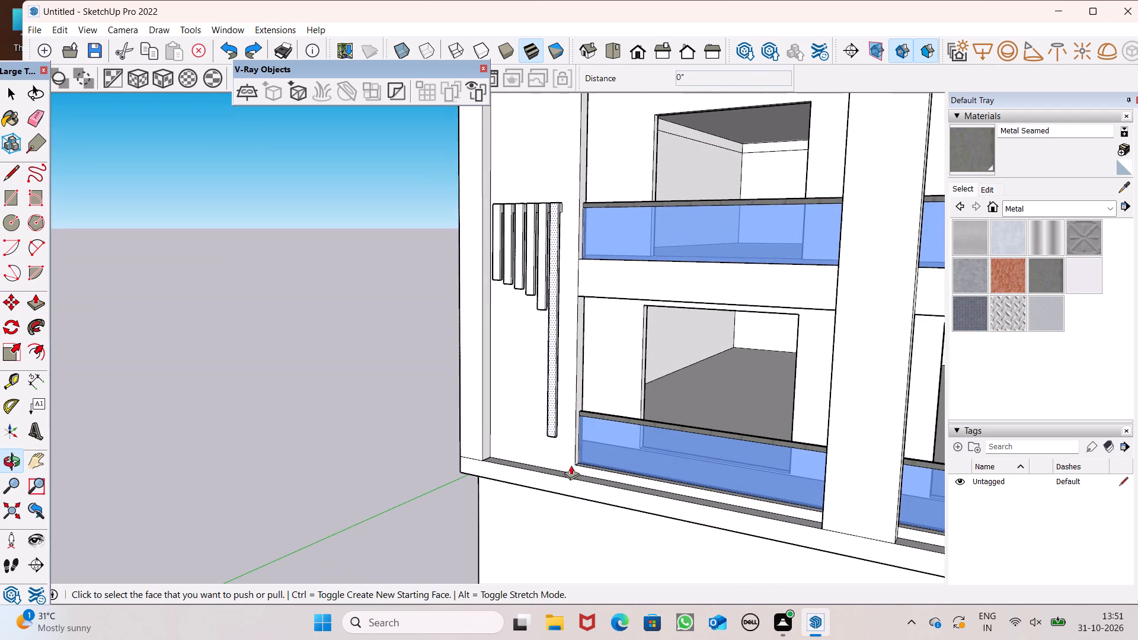
{"action": "scroll", "coordinate": [550, 453], "scroll_direction": "up", "scroll_amount": 5}
{"action": "middle_click_drag", "start_coordinate": [570, 427], "coordinate": [557, 356]}
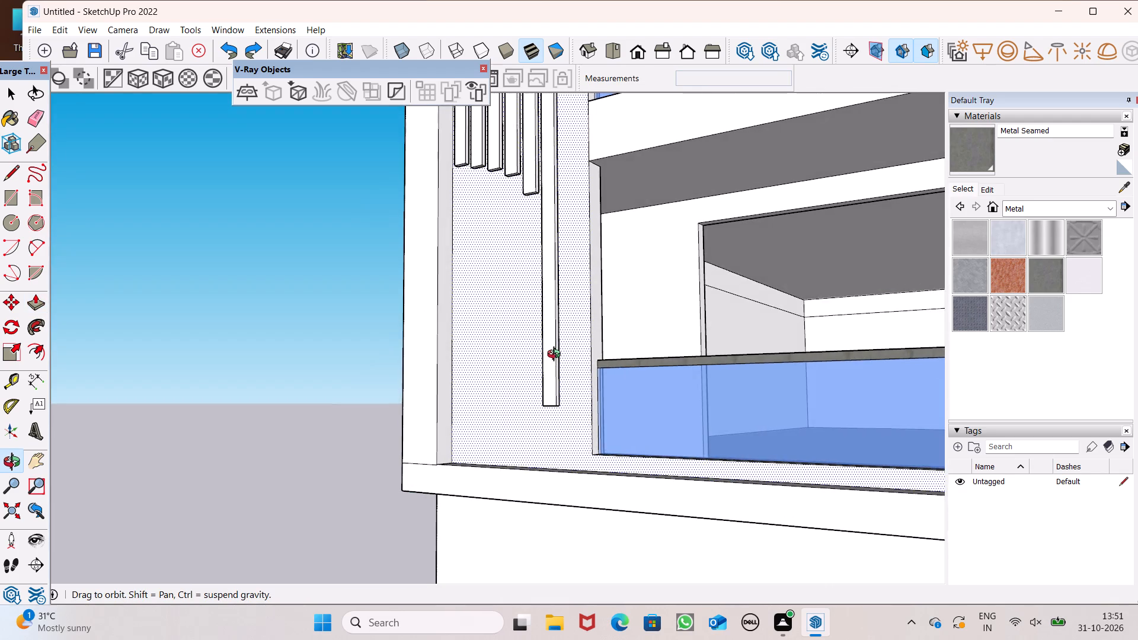
{"action": "middle_click_drag", "start_coordinate": [557, 356], "coordinate": [571, 342]}
{"action": "scroll", "coordinate": [545, 409], "scroll_direction": "up", "scroll_amount": 6}
{"action": "scroll", "coordinate": [568, 421], "scroll_direction": "down", "scroll_amount": 2}
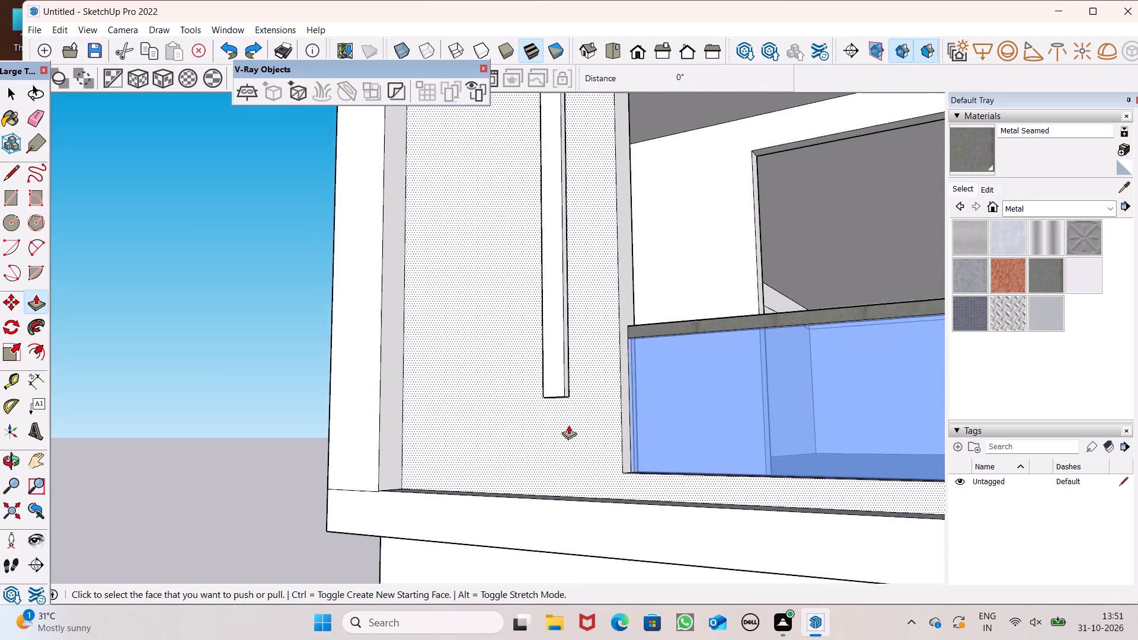
Extend the bottom end of the sixth bar, nearest the balcony, by about 2 11/16" with Push/Pull.
{"action": "scroll", "coordinate": [568, 425], "scroll_direction": "down", "scroll_amount": 3}
{"action": "middle_click_drag", "start_coordinate": [613, 436], "coordinate": [620, 425]}
{"action": "scroll", "coordinate": [540, 426], "scroll_direction": "up", "scroll_amount": 5}
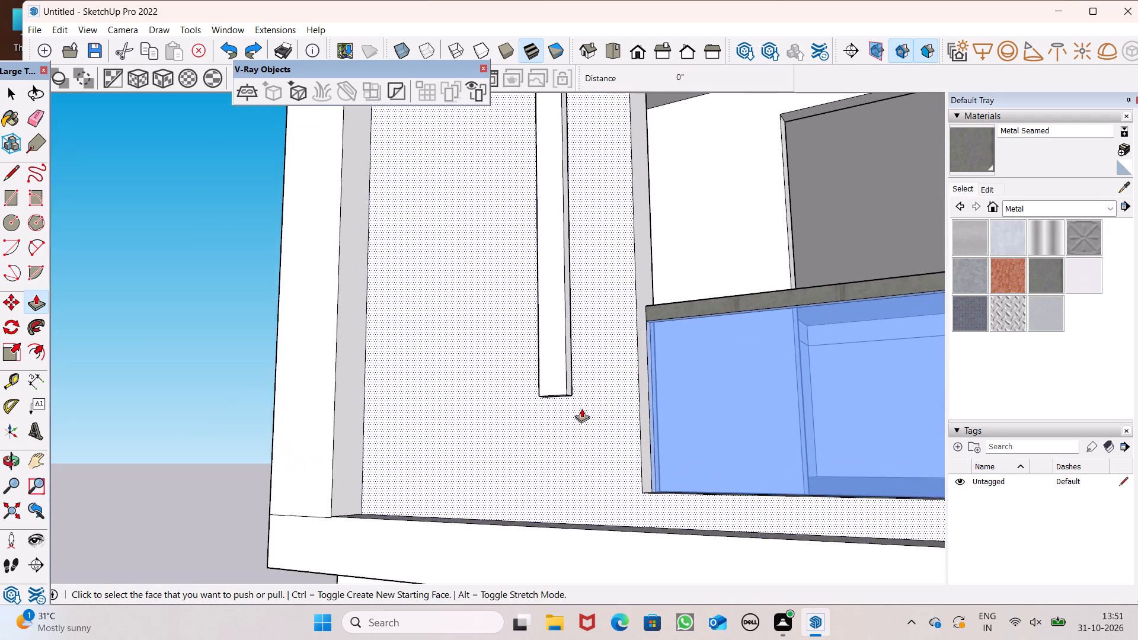
{"action": "middle_click_drag", "start_coordinate": [579, 385], "coordinate": [571, 333]}
{"action": "scroll", "coordinate": [535, 391], "scroll_direction": "up", "scroll_amount": 4}
{"action": "left_click_drag", "start_coordinate": [559, 344], "coordinate": [560, 344]}
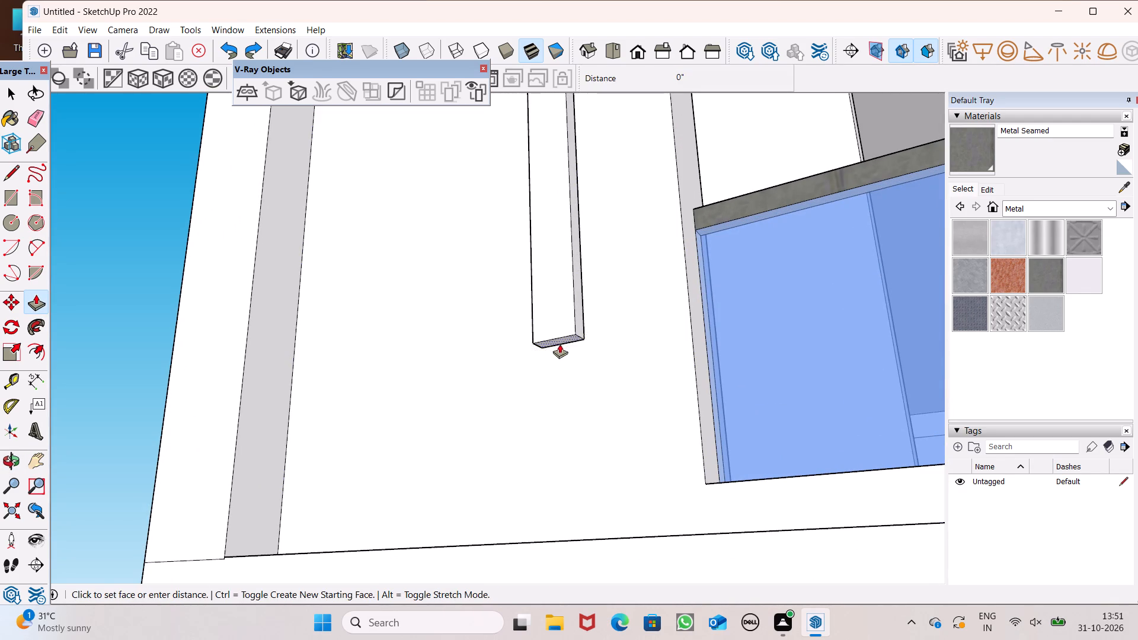
{"action": "left_click_drag", "start_coordinate": [560, 344], "coordinate": [568, 364]}
Pull the undersides of the fifth and fourth bars down about 7' 4 1/16" and 8' 1 7/16".
{"action": "scroll", "coordinate": [564, 343], "scroll_direction": "down", "scroll_amount": 9}
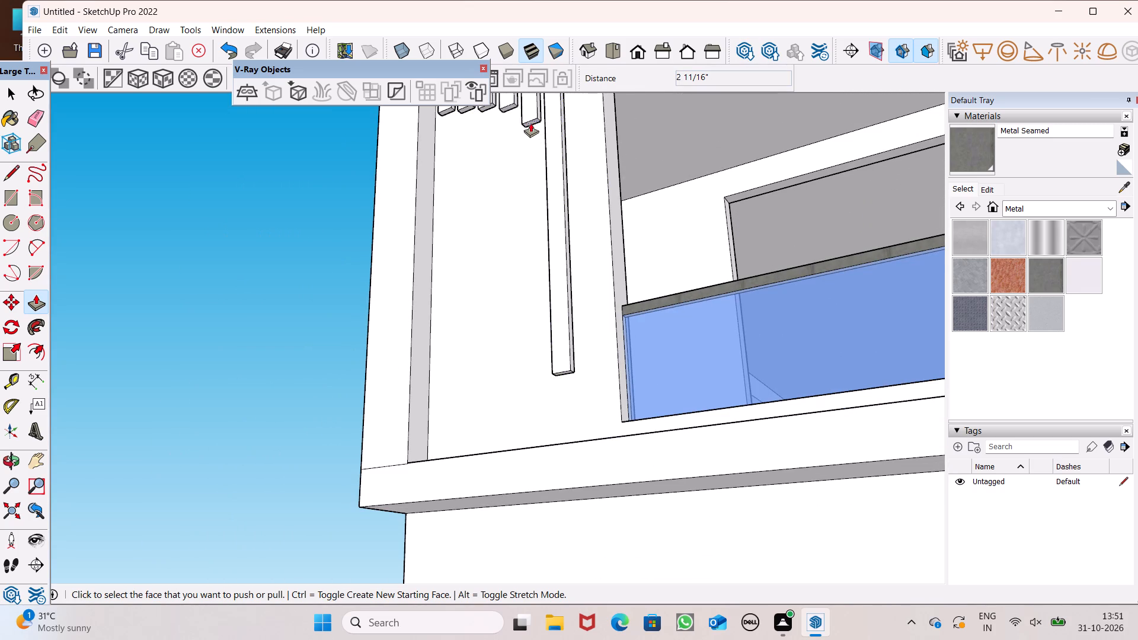
{"action": "left_click_drag", "start_coordinate": [530, 123], "coordinate": [560, 371]}
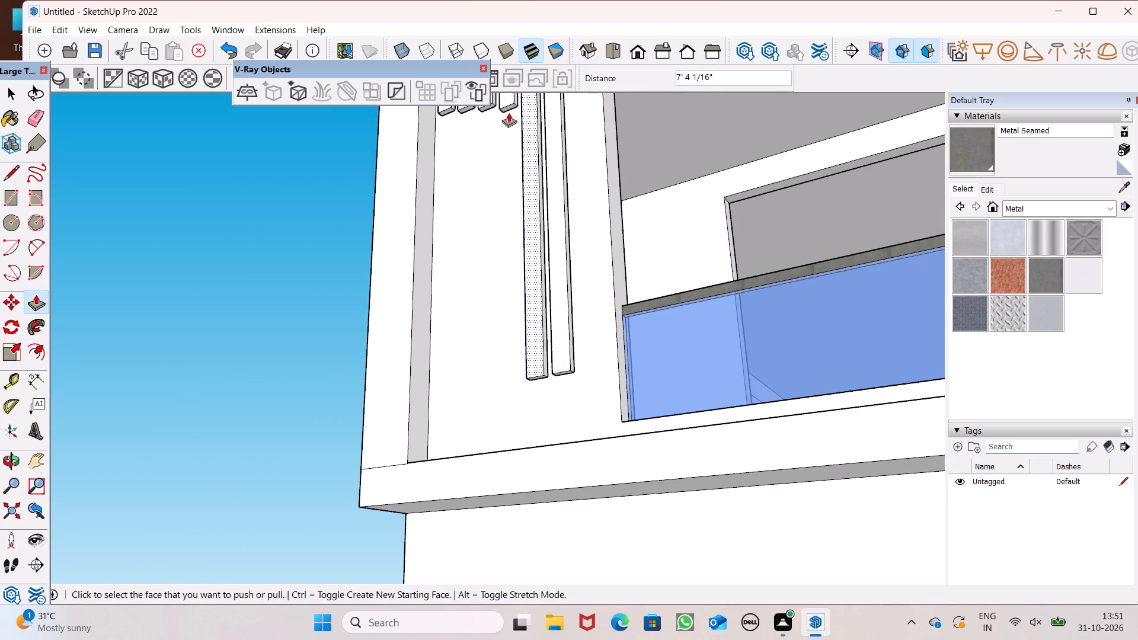
{"action": "left_click_drag", "start_coordinate": [509, 107], "coordinate": [532, 382]}
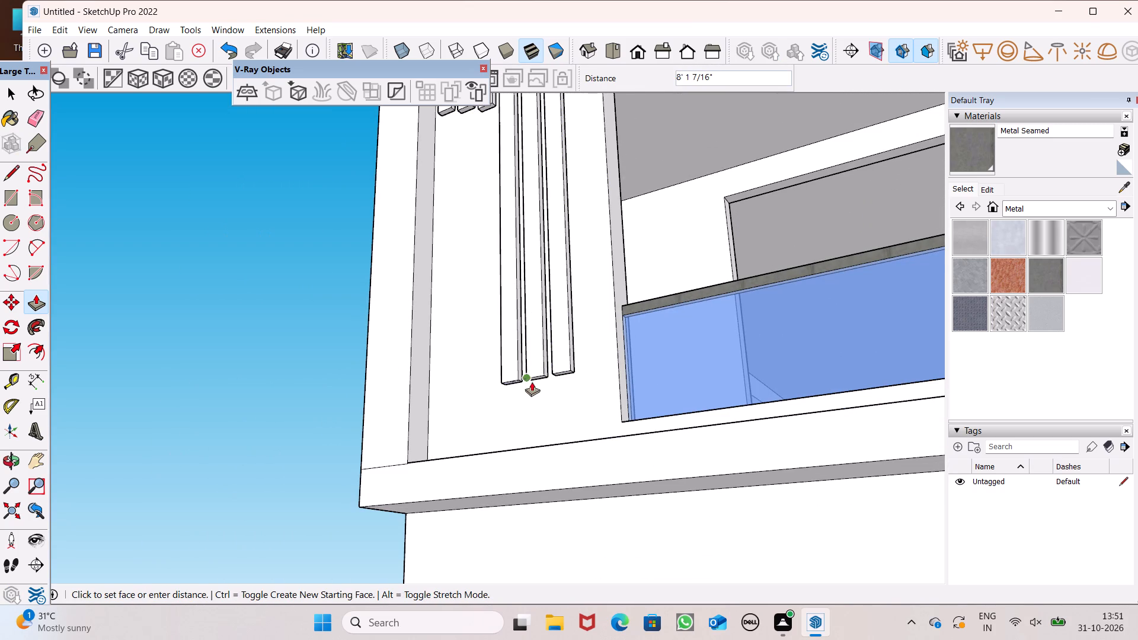
{"action": "left_click_drag", "start_coordinate": [532, 382], "coordinate": [532, 376]}
Pull the undersides of the third, second and first bars down about 8' 5 3/16", 8' 8 1/16" and 8' 10 1/2".
{"action": "left_click_drag", "start_coordinate": [483, 110], "coordinate": [491, 396]}
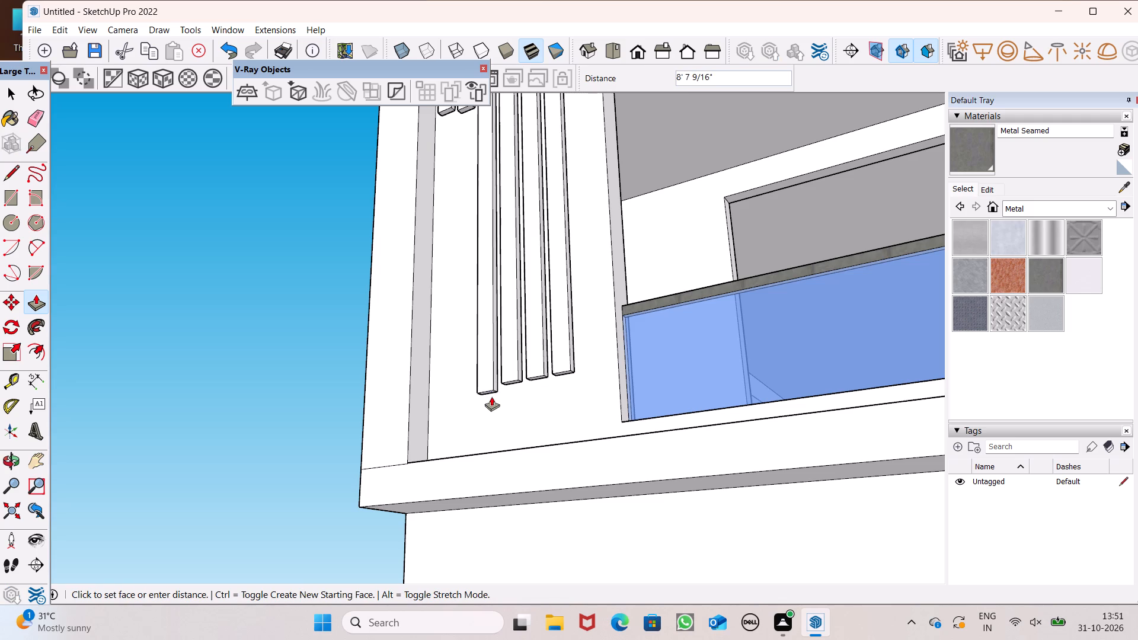
{"action": "left_click_drag", "start_coordinate": [491, 396], "coordinate": [503, 383]}
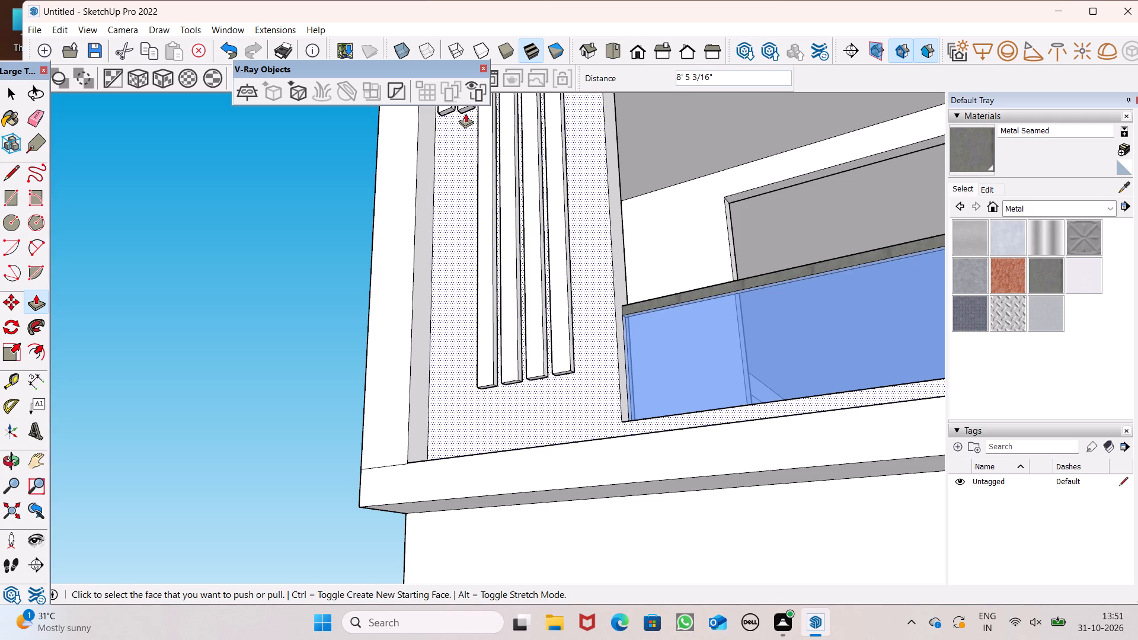
{"action": "left_click_drag", "start_coordinate": [465, 111], "coordinate": [500, 386]}
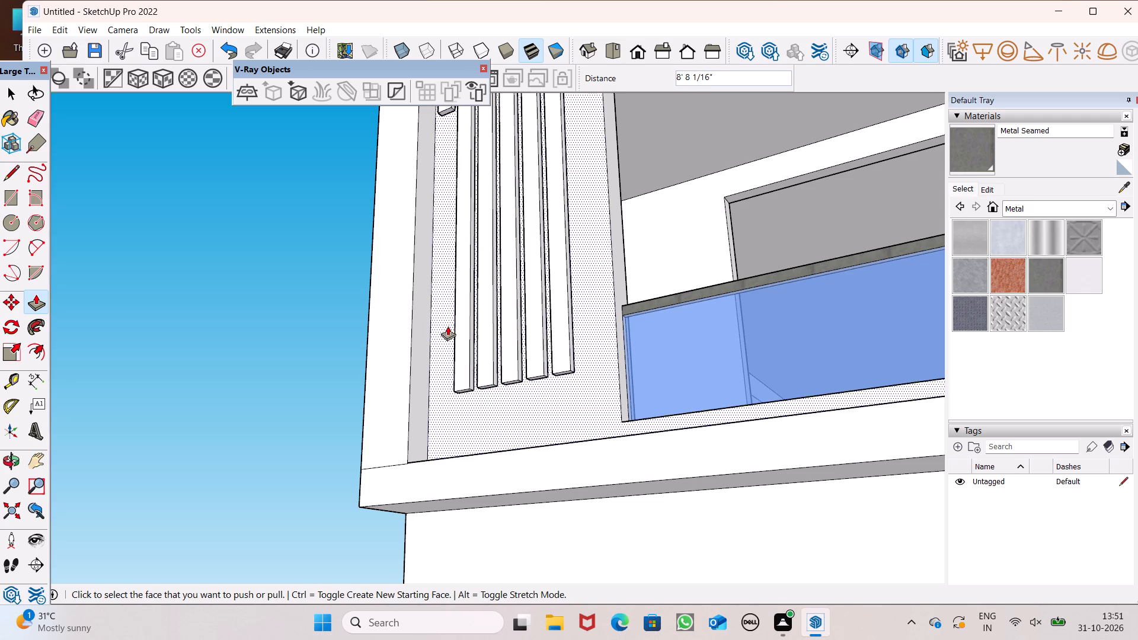
{"action": "scroll", "coordinate": [445, 299], "scroll_direction": "down", "scroll_amount": 1}
{"action": "left_click_drag", "start_coordinate": [446, 126], "coordinate": [472, 337]}
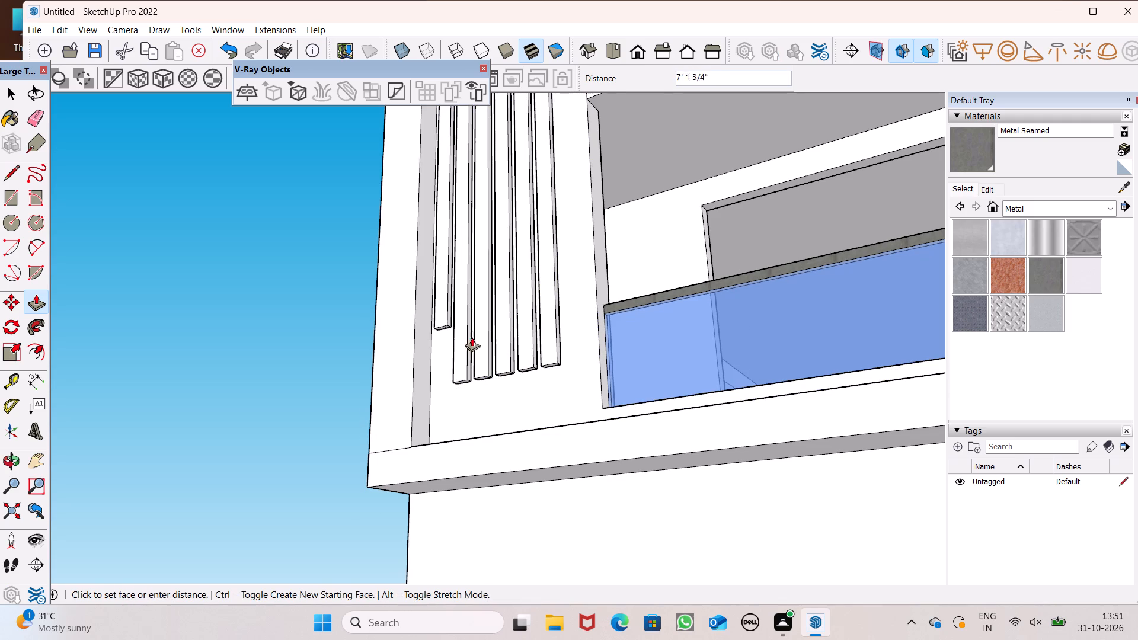
{"action": "left_click_drag", "start_coordinate": [472, 337], "coordinate": [470, 383]}
Draw a straight line about 2' 8 11/16" long from the sixth to the third bar, across the gaps above their bottom ends.
{"action": "scroll", "coordinate": [498, 293], "scroll_direction": "down", "scroll_amount": 6}
{"action": "middle_click_drag", "start_coordinate": [567, 381], "coordinate": [286, 551]}
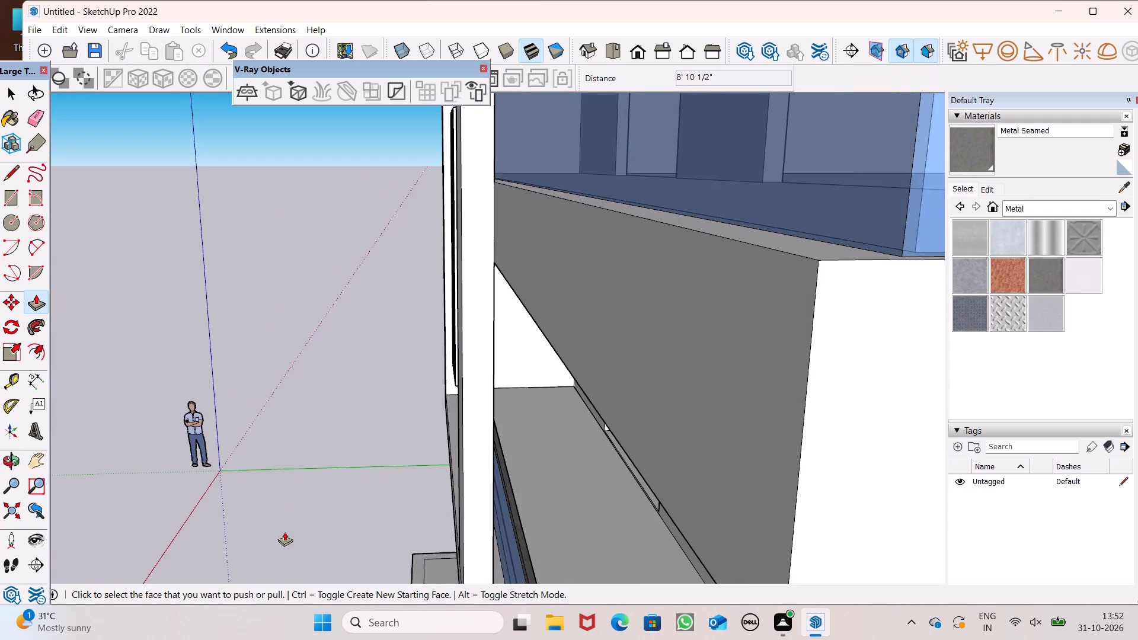
{"action": "scroll", "coordinate": [353, 451], "scroll_direction": "up", "scroll_amount": 7}
{"action": "scroll", "coordinate": [393, 395], "scroll_direction": "down", "scroll_amount": 6}
{"action": "middle_click_drag", "start_coordinate": [528, 420], "coordinate": [506, 430]}
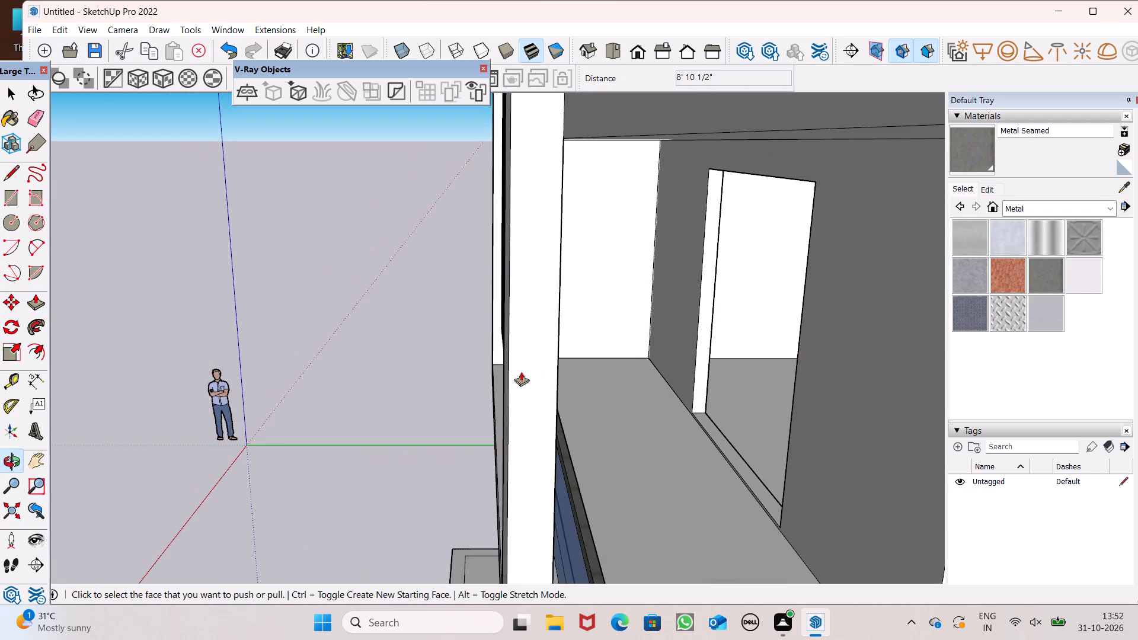
{"action": "scroll", "coordinate": [535, 243], "scroll_direction": "up", "scroll_amount": 2}
{"action": "scroll", "coordinate": [452, 385], "scroll_direction": "down", "scroll_amount": 1}
{"action": "middle_click_drag", "start_coordinate": [455, 373], "coordinate": [485, 361]}
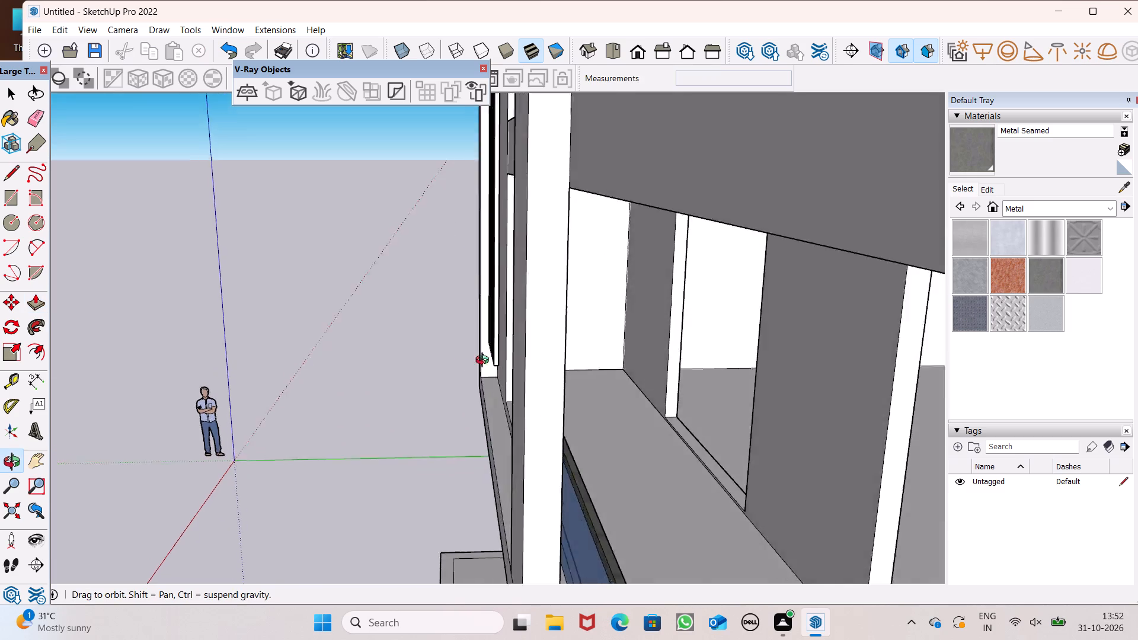
{"action": "middle_click_drag", "start_coordinate": [485, 361], "coordinate": [505, 356]}
{"action": "scroll", "coordinate": [505, 357], "scroll_direction": "up", "scroll_amount": 20}
{"action": "middle_click_drag", "start_coordinate": [478, 356], "coordinate": [442, 426]}
{"action": "scroll", "coordinate": [442, 420], "scroll_direction": "up", "scroll_amount": 9}
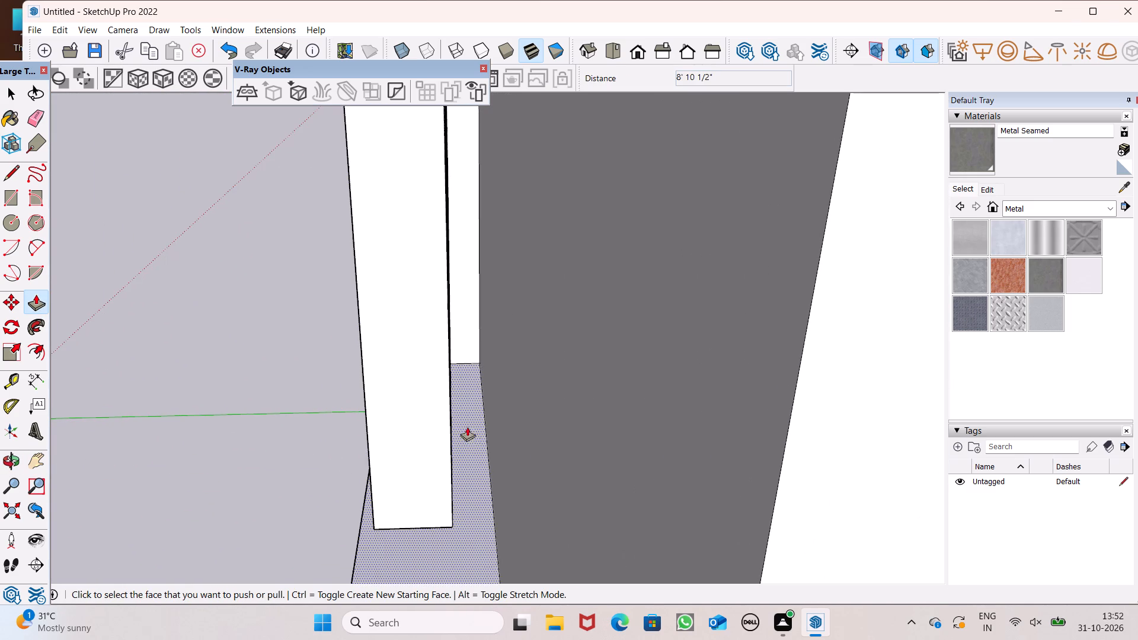
{"action": "key", "text": "space"}
{"action": "middle_click_drag", "start_coordinate": [538, 398], "coordinate": [509, 418]}
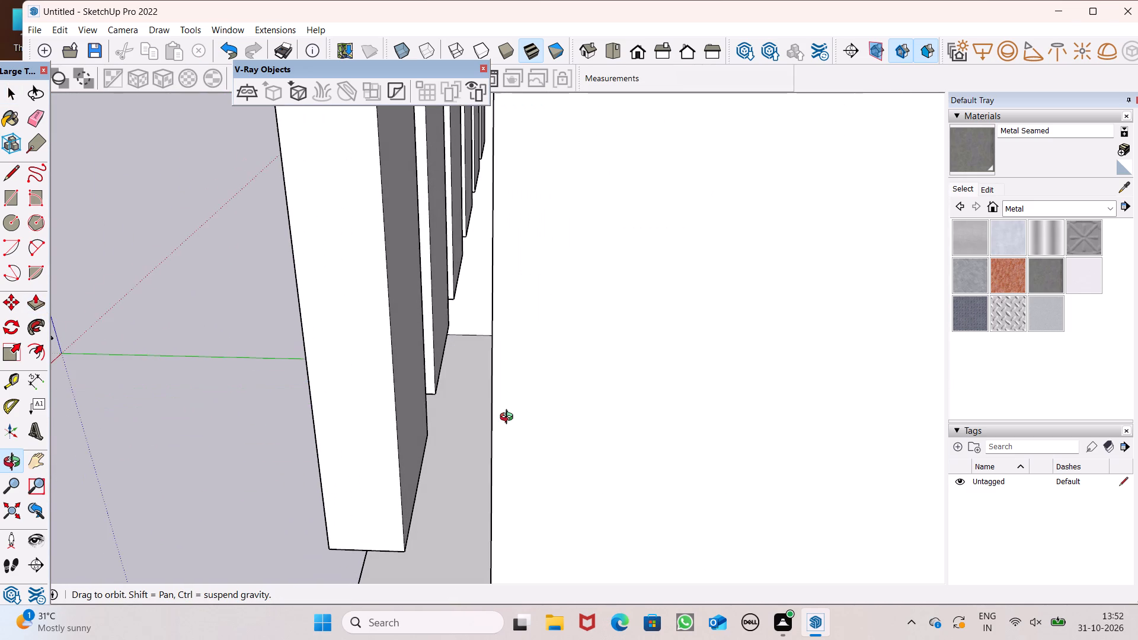
{"action": "middle_click_drag", "start_coordinate": [509, 418], "coordinate": [510, 415]}
{"action": "left_click", "coordinate": [9, 170]}
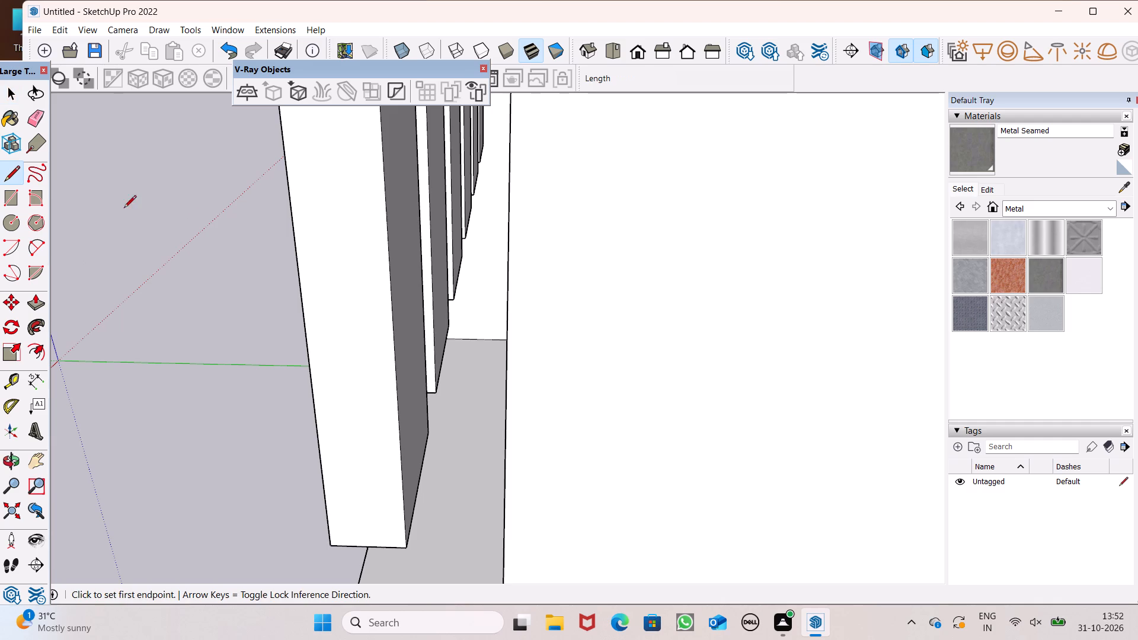
{"action": "scroll", "coordinate": [413, 372], "scroll_direction": "up", "scroll_amount": 1}
{"action": "left_click_drag", "start_coordinate": [397, 435], "coordinate": [398, 422]}
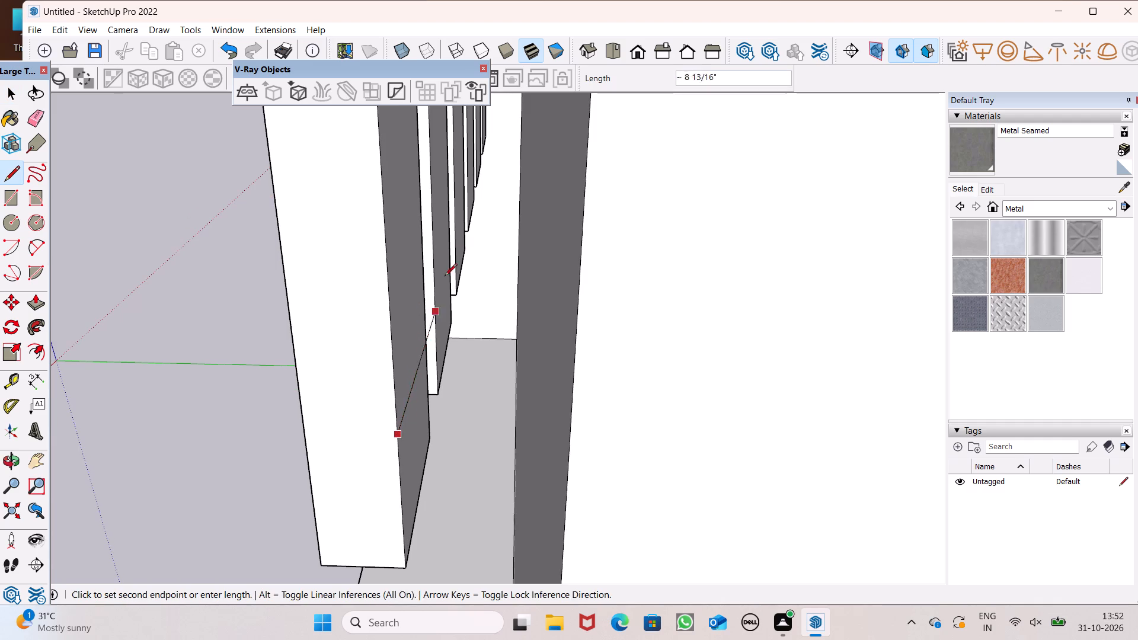
{"action": "scroll", "coordinate": [465, 177], "scroll_direction": "down", "scroll_amount": 1}
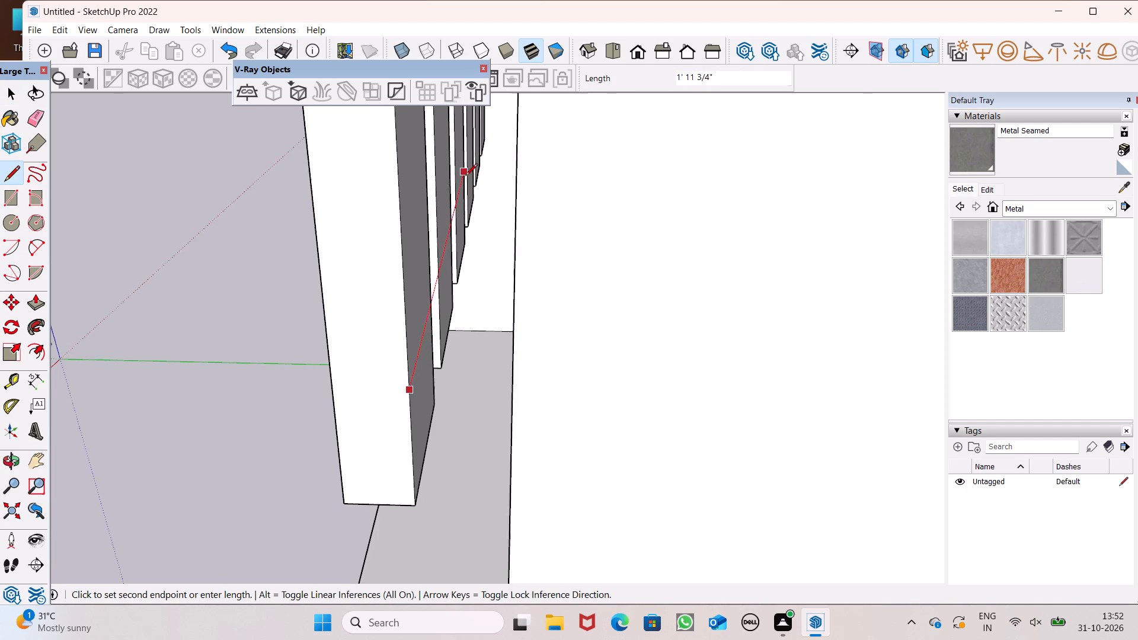
{"action": "scroll", "coordinate": [465, 177], "scroll_direction": "down", "scroll_amount": 1}
{"action": "scroll", "coordinate": [477, 127], "scroll_direction": "up", "scroll_amount": 6}
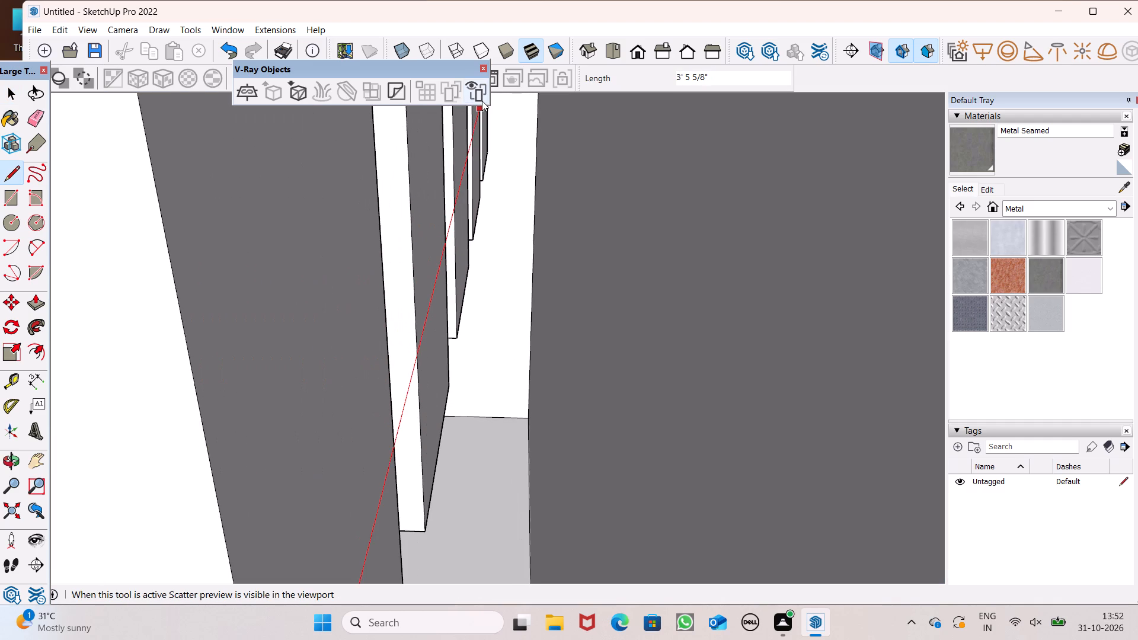
{"action": "middle_click_drag", "start_coordinate": [481, 148], "coordinate": [491, 168]}
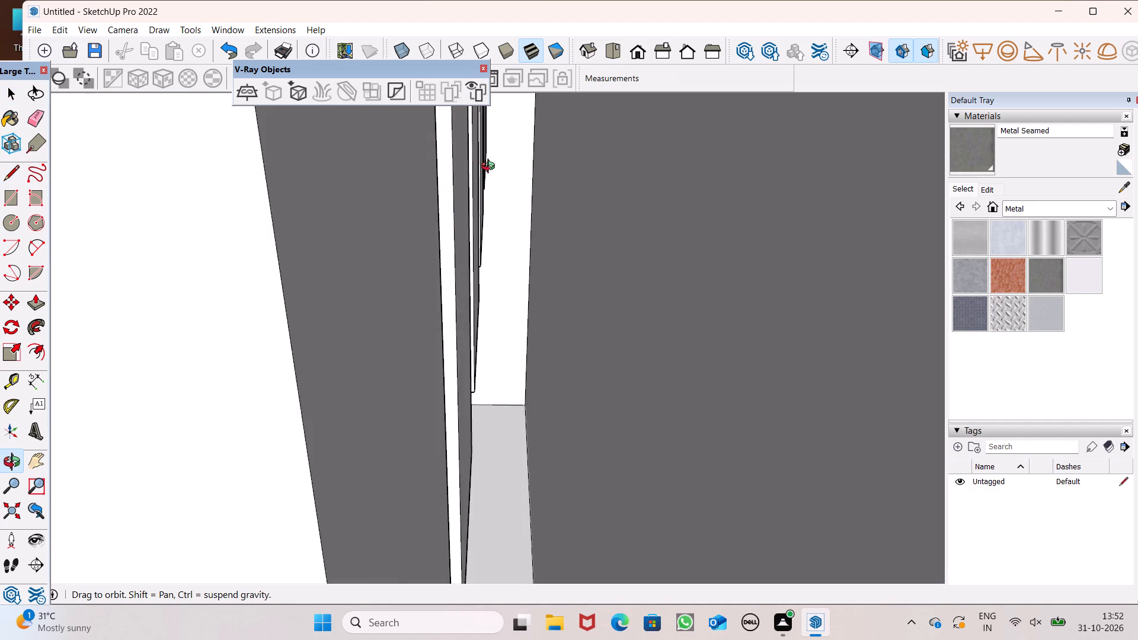
{"action": "middle_click_drag", "start_coordinate": [491, 168], "coordinate": [491, 153]}
{"action": "scroll", "coordinate": [491, 153], "scroll_direction": "down", "scroll_amount": 4}
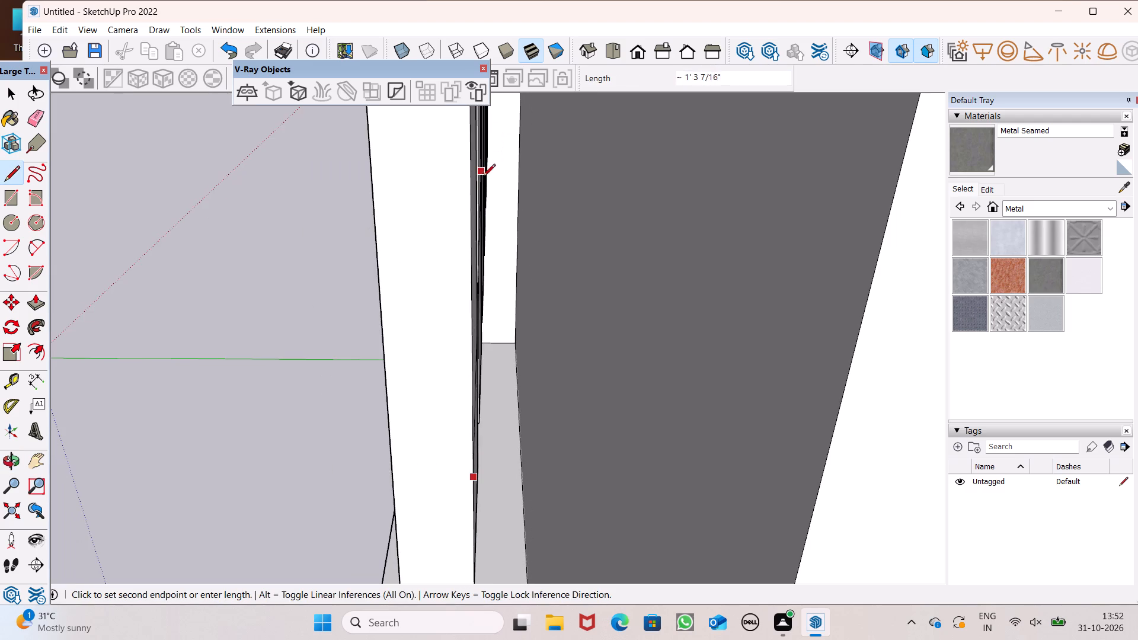
{"action": "middle_click_drag", "start_coordinate": [478, 188], "coordinate": [466, 201]}
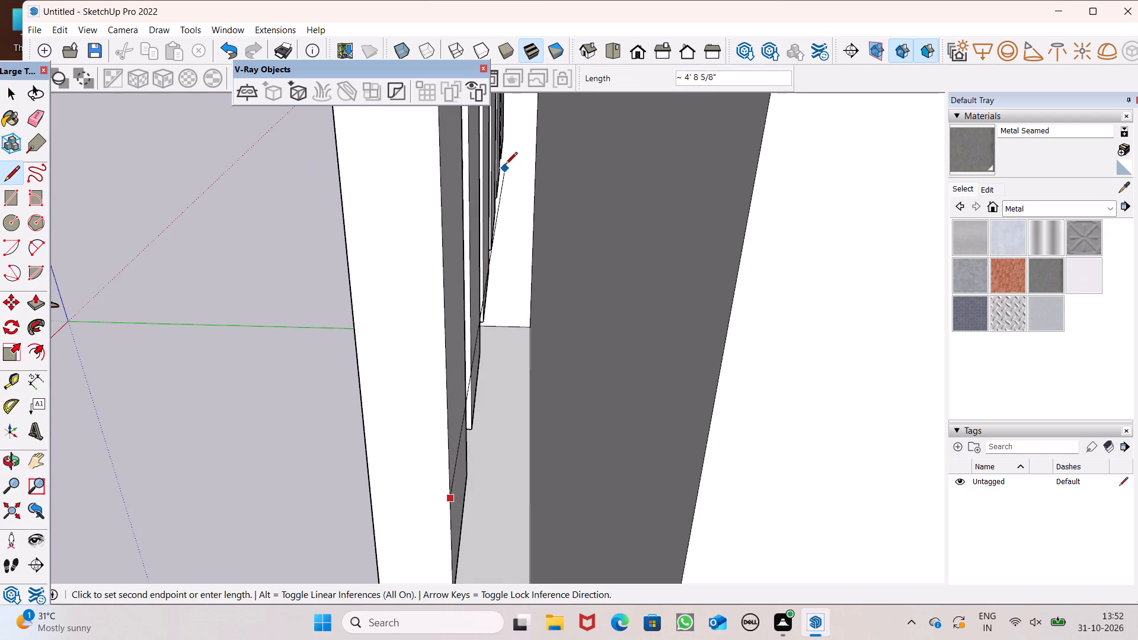
{"action": "left_click", "coordinate": [496, 155]}
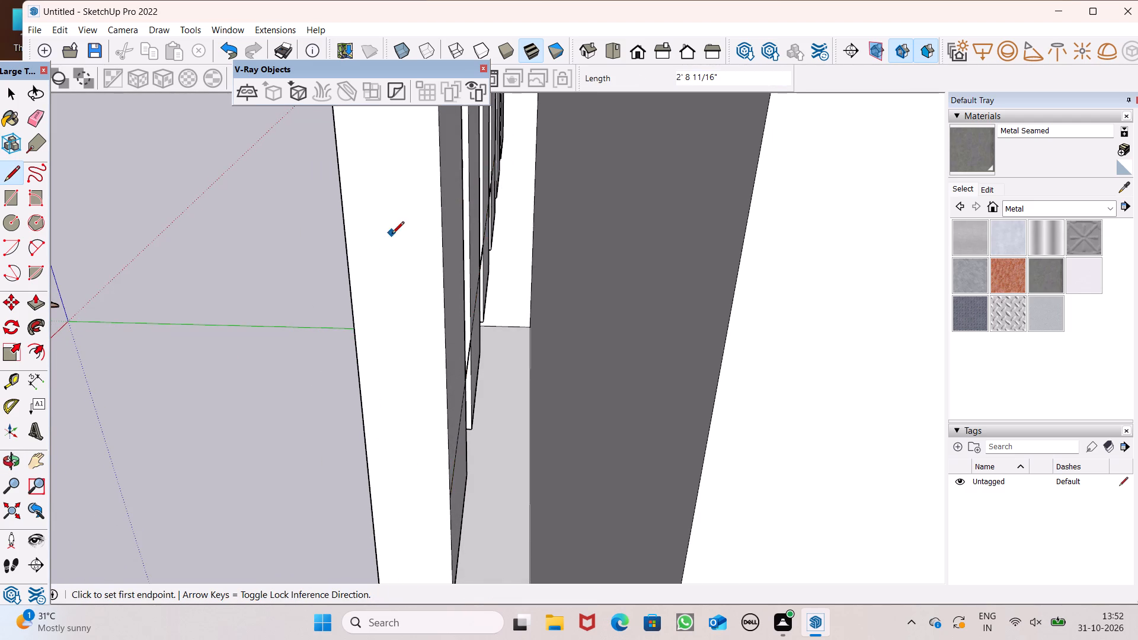
Continue the line about 1' 5 7/8" from the third bar's outer edge to the first bar's outer edge.
{"action": "middle_click_drag", "start_coordinate": [400, 239], "coordinate": [867, 235]}
{"action": "scroll", "coordinate": [292, 306], "scroll_direction": "down", "scroll_amount": 13}
{"action": "middle_click_drag", "start_coordinate": [112, 436], "coordinate": [333, 364]}
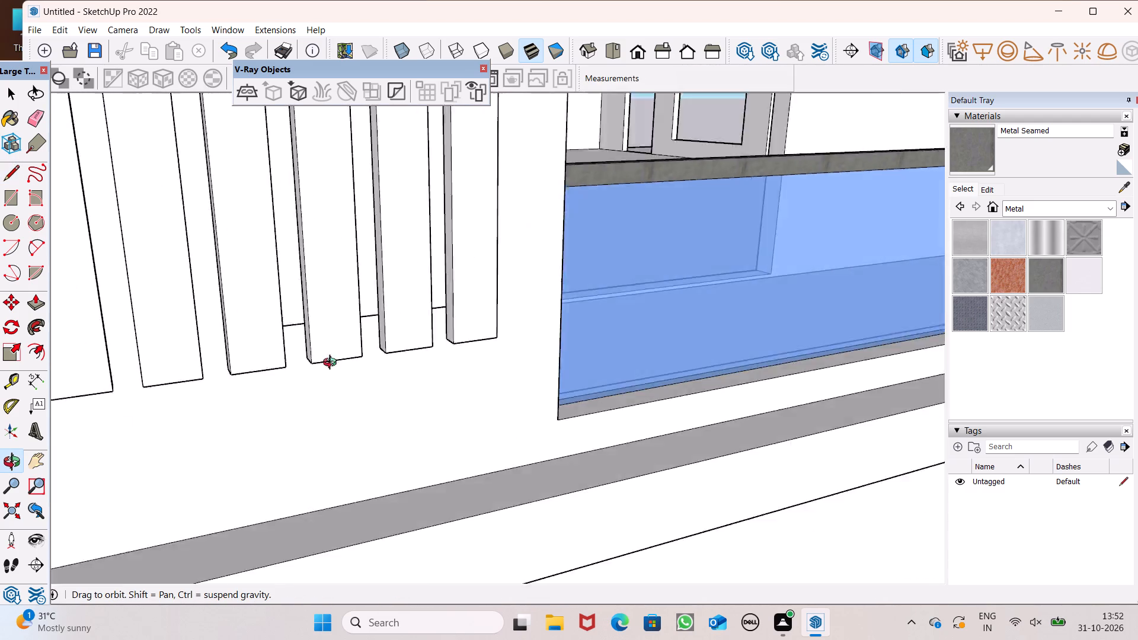
{"action": "middle_click_drag", "start_coordinate": [333, 364], "coordinate": [458, 404]}
{"action": "scroll", "coordinate": [155, 492], "scroll_direction": "up", "scroll_amount": 7}
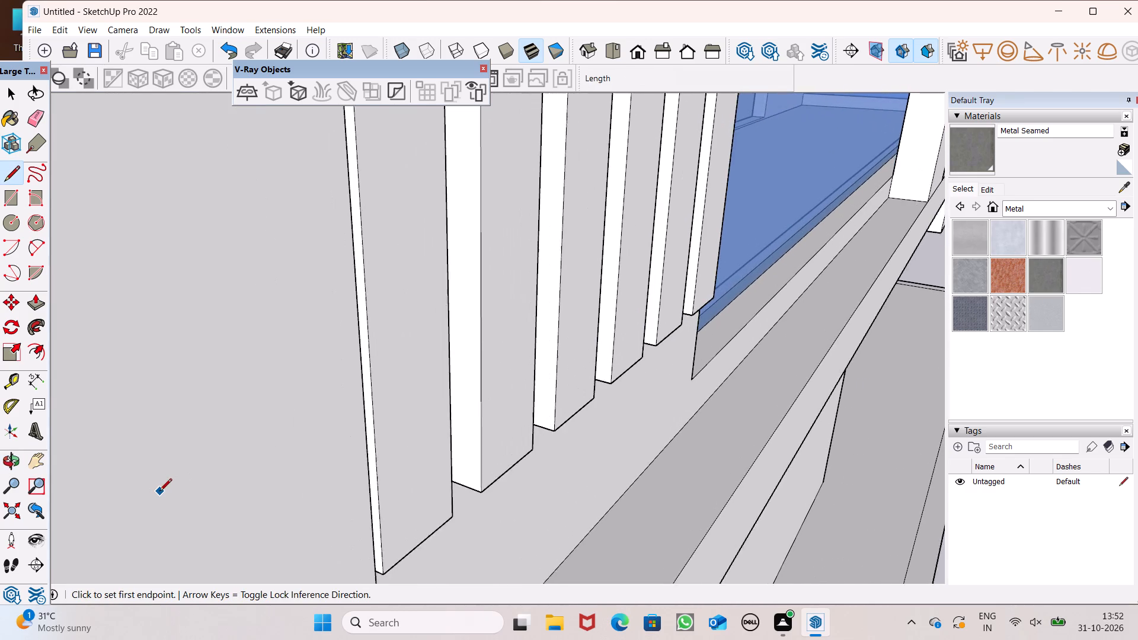
{"action": "scroll", "coordinate": [159, 492], "scroll_direction": "up", "scroll_amount": 2}
{"action": "middle_click_drag", "start_coordinate": [253, 556], "coordinate": [255, 535]}
{"action": "scroll", "coordinate": [500, 494], "scroll_direction": "up", "scroll_amount": 1}
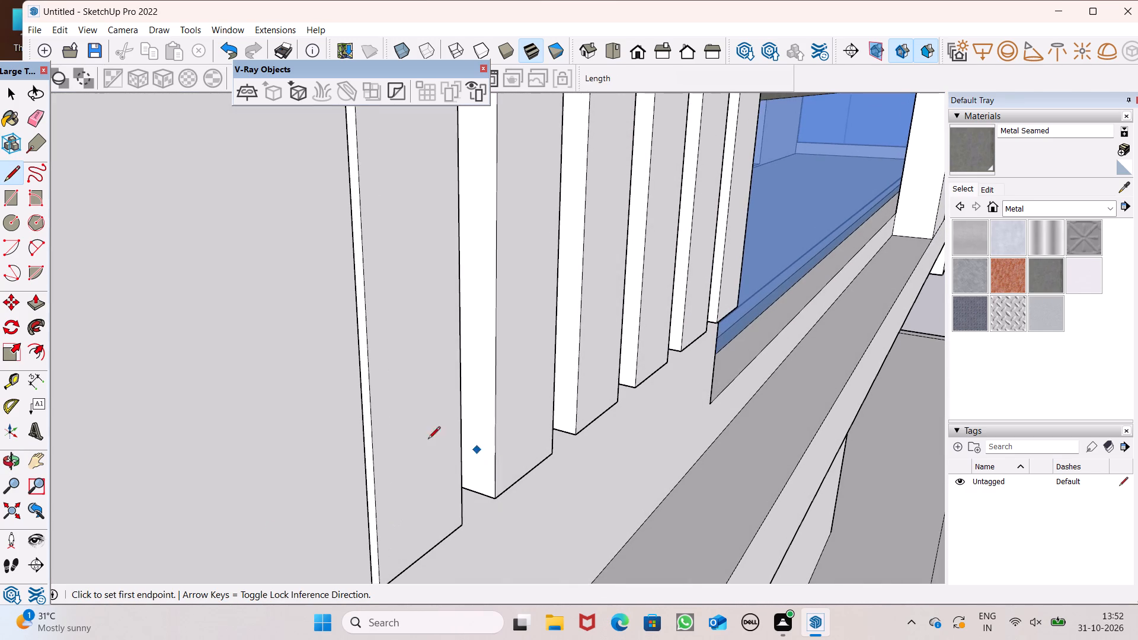
{"action": "scroll", "coordinate": [268, 447], "scroll_direction": "down", "scroll_amount": 4}
{"action": "scroll", "coordinate": [289, 451], "scroll_direction": "up", "scroll_amount": 9}
{"action": "middle_click_drag", "start_coordinate": [460, 523], "coordinate": [337, 522]}
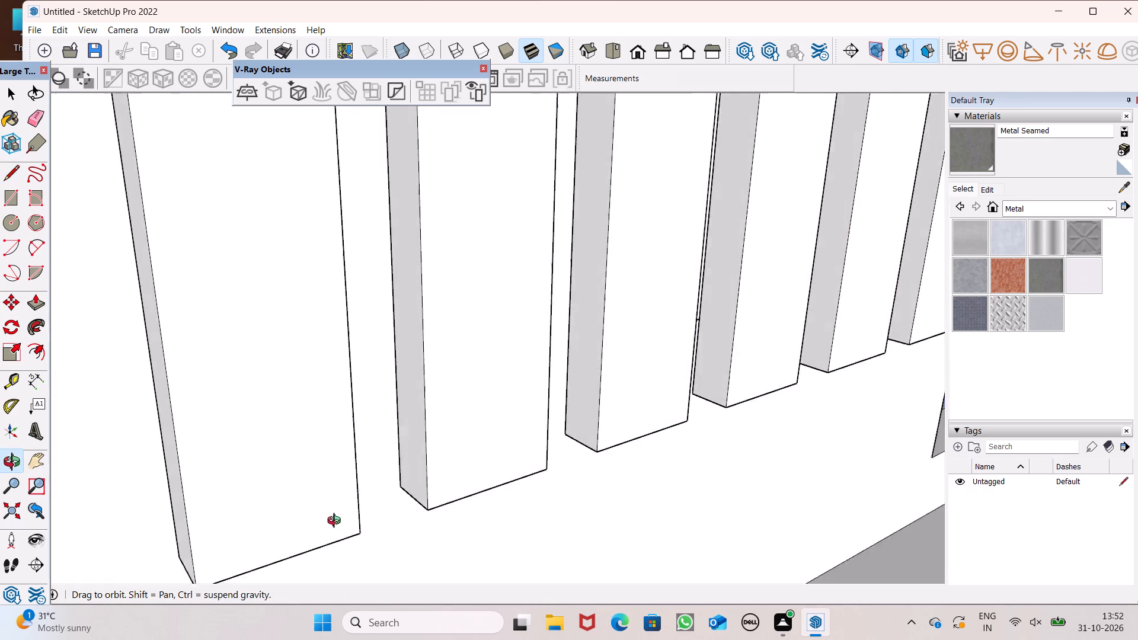
{"action": "middle_click_drag", "start_coordinate": [337, 522], "coordinate": [321, 491]}
{"action": "scroll", "coordinate": [321, 501], "scroll_direction": "up", "scroll_amount": 1}
{"action": "scroll", "coordinate": [328, 462], "scroll_direction": "down", "scroll_amount": 8}
{"action": "scroll", "coordinate": [251, 425], "scroll_direction": "up", "scroll_amount": 7}
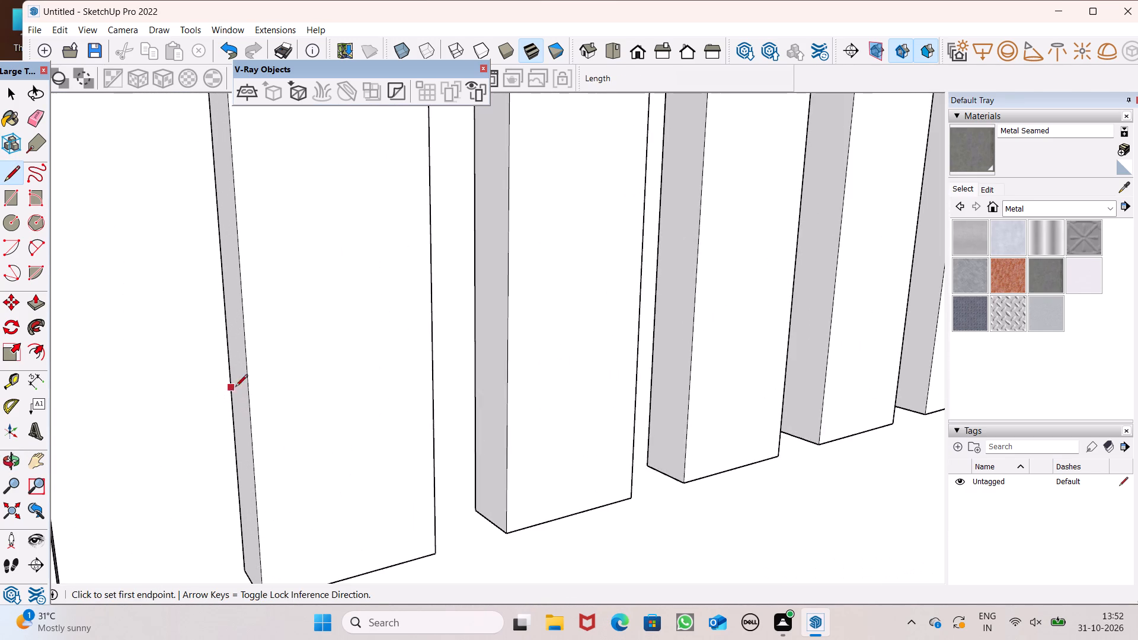
{"action": "scroll", "coordinate": [252, 389], "scroll_direction": "up", "scroll_amount": 8}
{"action": "middle_click_drag", "start_coordinate": [277, 425], "coordinate": [375, 594]}
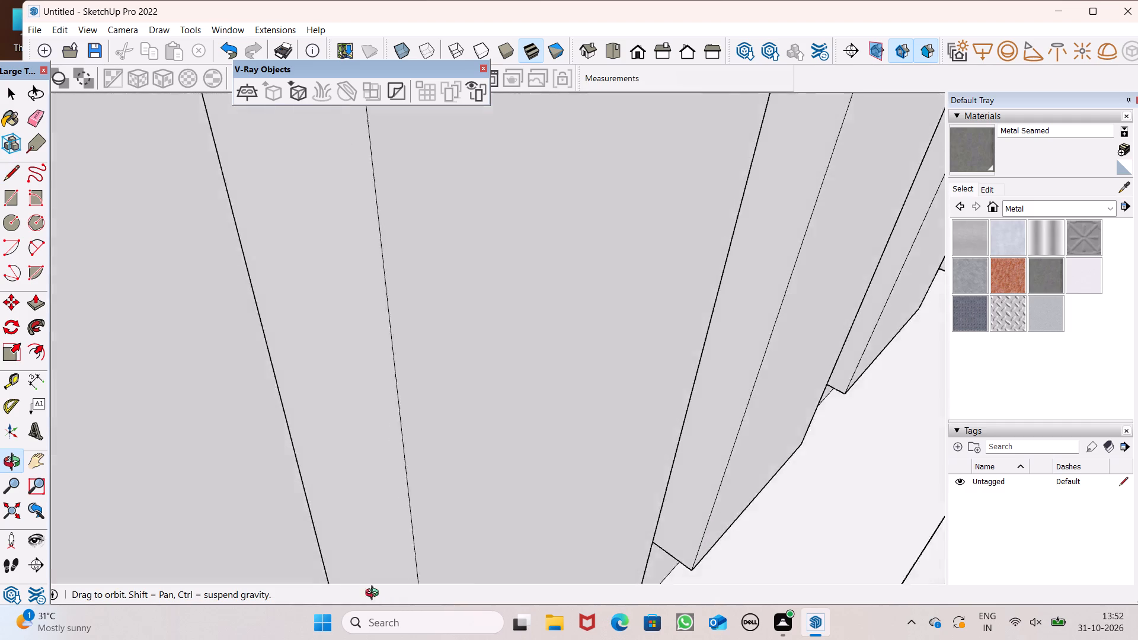
{"action": "middle_click_drag", "start_coordinate": [375, 594], "coordinate": [206, 477]}
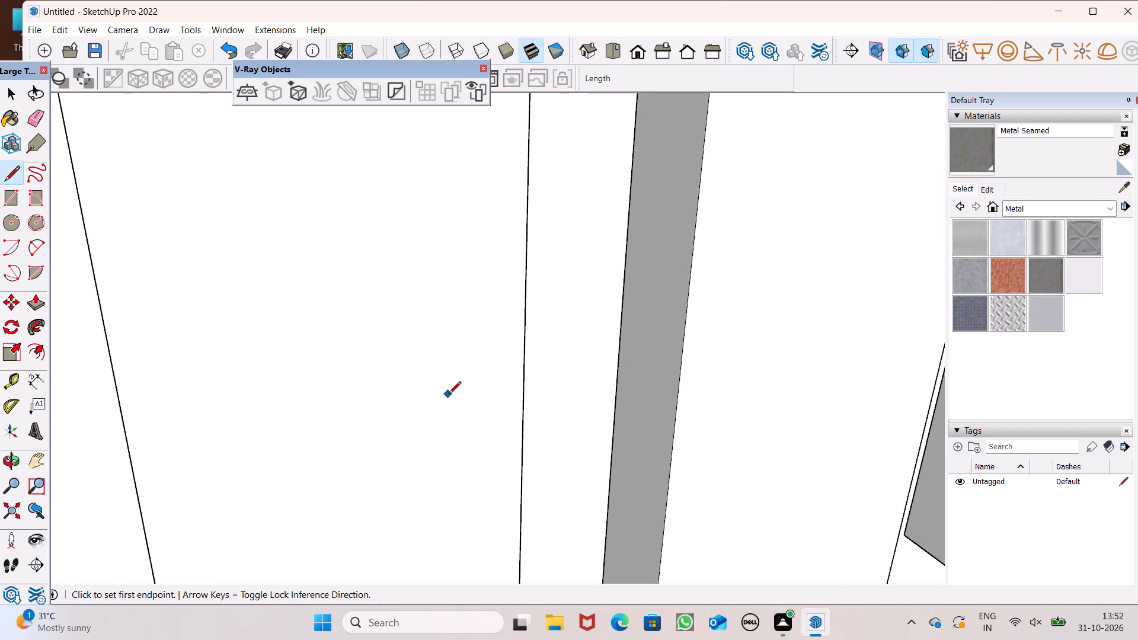
{"action": "scroll", "coordinate": [574, 377], "scroll_direction": "down", "scroll_amount": 5}
{"action": "scroll", "coordinate": [520, 293], "scroll_direction": "down", "scroll_amount": 7}
{"action": "middle_click_drag", "start_coordinate": [517, 299], "coordinate": [406, 316]}
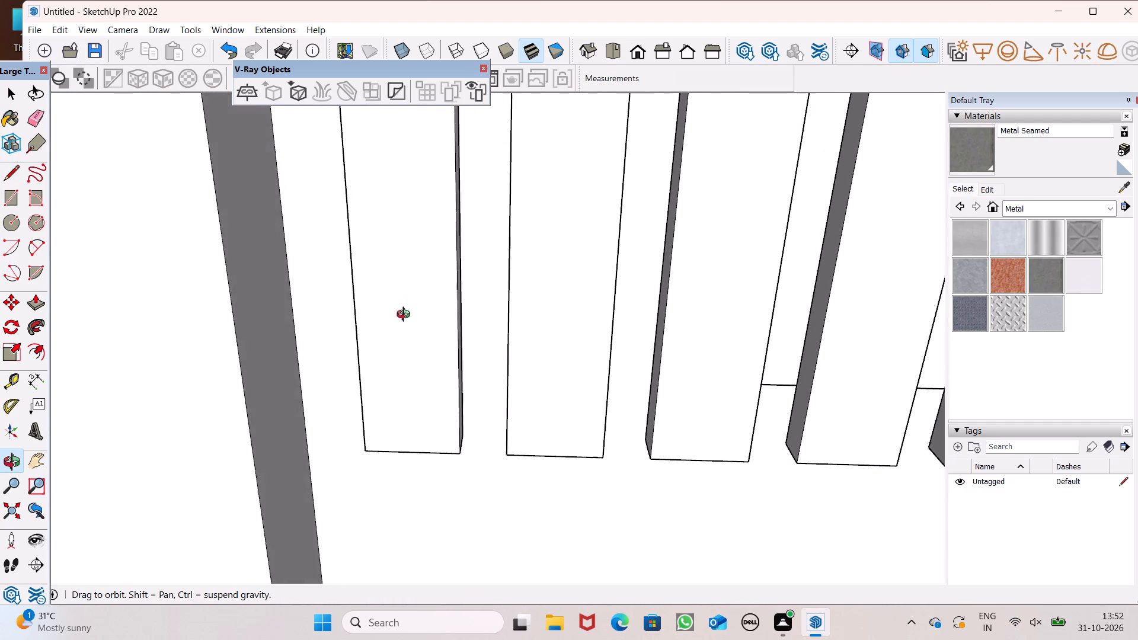
{"action": "middle_click_drag", "start_coordinate": [406, 316], "coordinate": [440, 314]}
{"action": "left_click", "coordinate": [667, 375]}
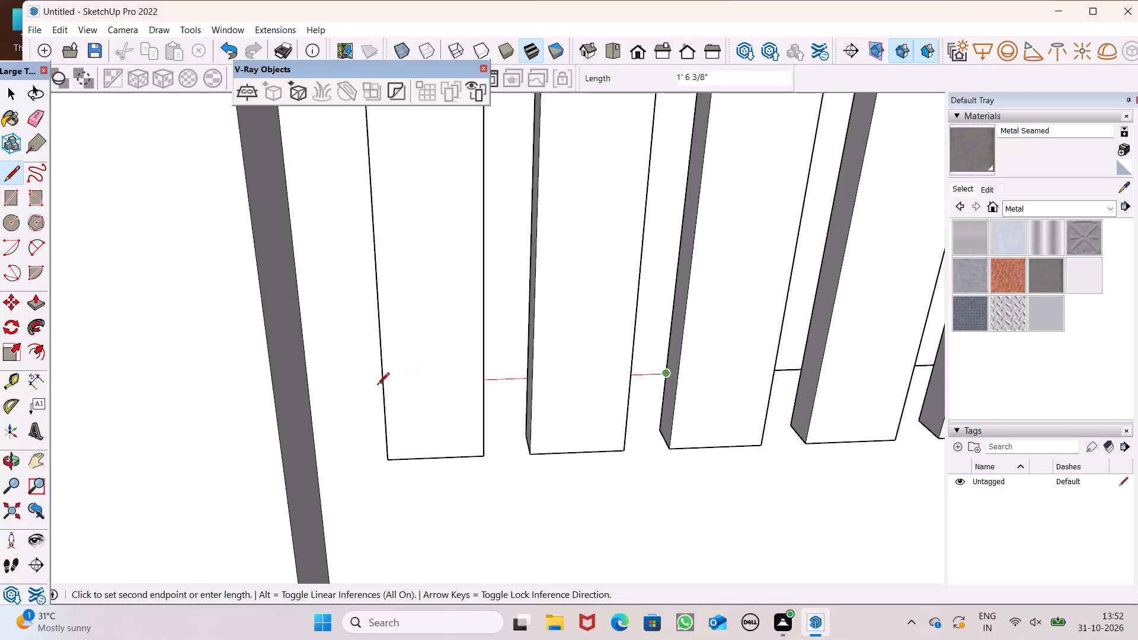
{"action": "middle_click_drag", "start_coordinate": [377, 386], "coordinate": [435, 396]}
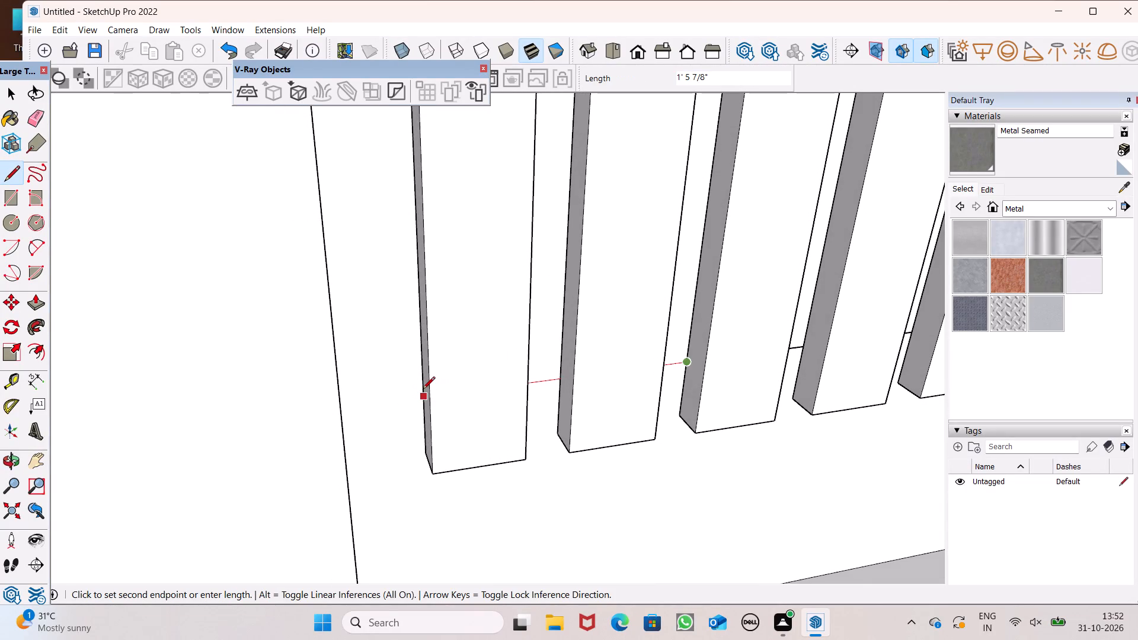
{"action": "left_click", "coordinate": [423, 390]}
Erase the five short line segments spanning the gaps between the six bars, just above their bottom ends.
{"action": "scroll", "coordinate": [374, 366], "scroll_direction": "down", "scroll_amount": 5}
{"action": "middle_click_drag", "start_coordinate": [456, 402], "coordinate": [386, 360]}
{"action": "scroll", "coordinate": [282, 296], "scroll_direction": "down", "scroll_amount": 3}
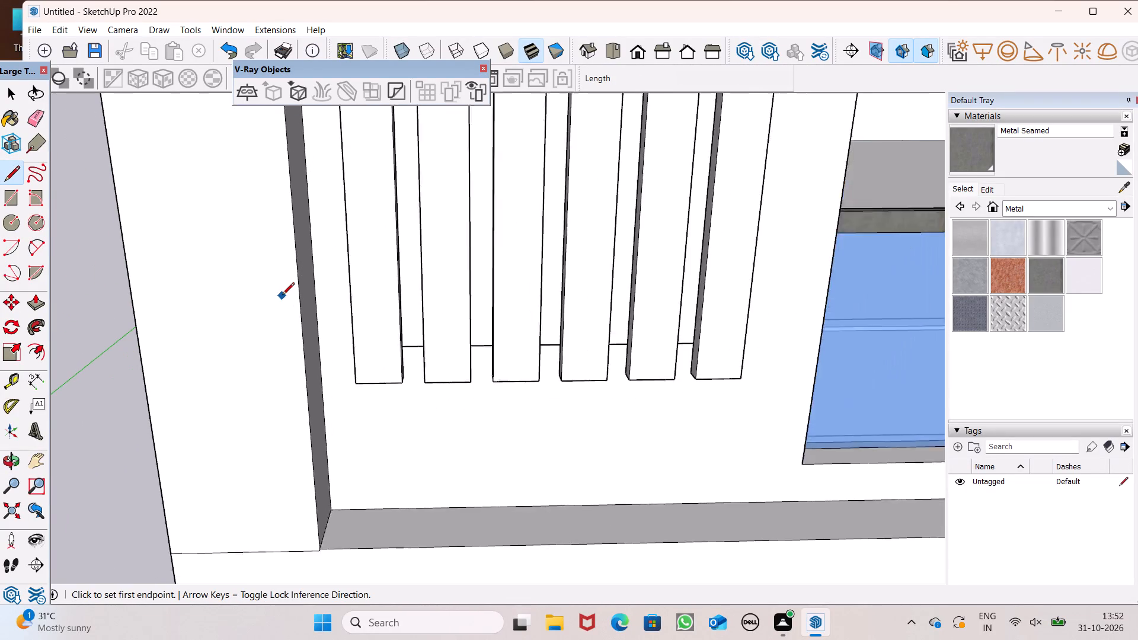
{"action": "scroll", "coordinate": [282, 296], "scroll_direction": "down", "scroll_amount": 2}
{"action": "left_click_drag", "start_coordinate": [37, 122], "coordinate": [63, 146]}
{"action": "scroll", "coordinate": [367, 386], "scroll_direction": "up", "scroll_amount": 2}
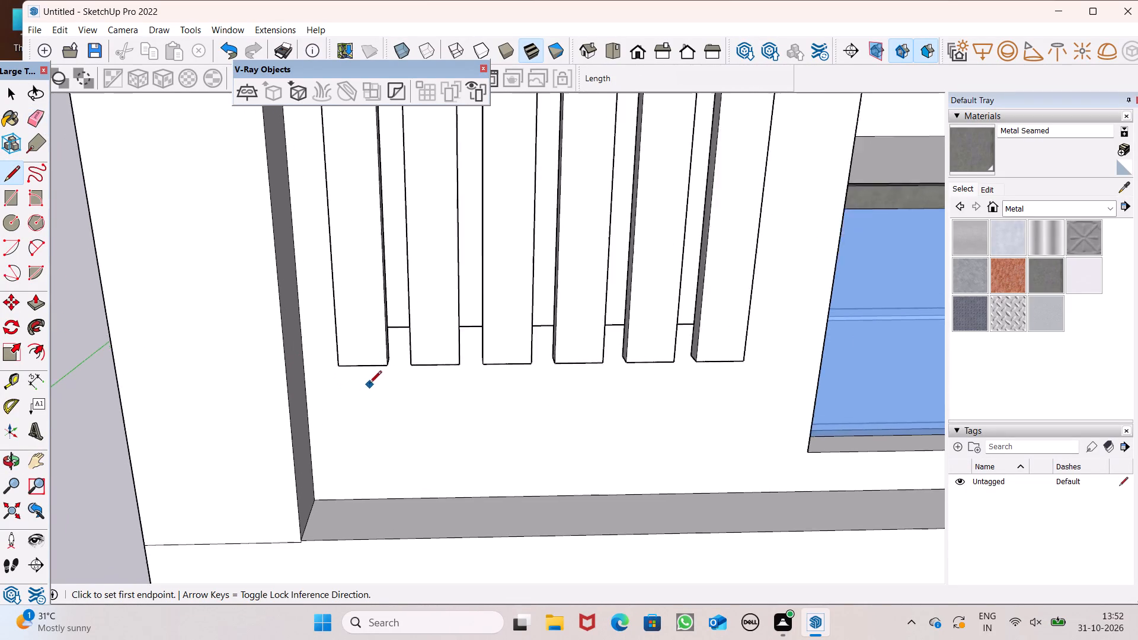
{"action": "scroll", "coordinate": [369, 384], "scroll_direction": "up", "scroll_amount": 4}
{"action": "scroll", "coordinate": [438, 309], "scroll_direction": "up", "scroll_amount": 1}
{"action": "left_click", "coordinate": [30, 119]}
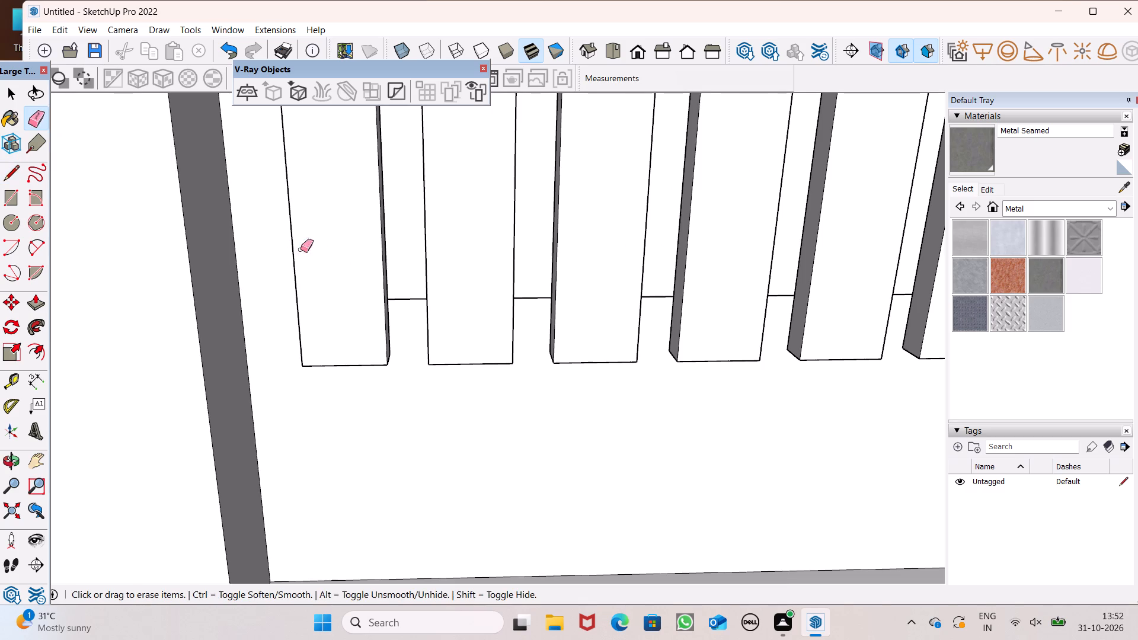
{"action": "scroll", "coordinate": [423, 315], "scroll_direction": "up", "scroll_amount": 6}
{"action": "left_click_drag", "start_coordinate": [408, 279], "coordinate": [406, 287]}
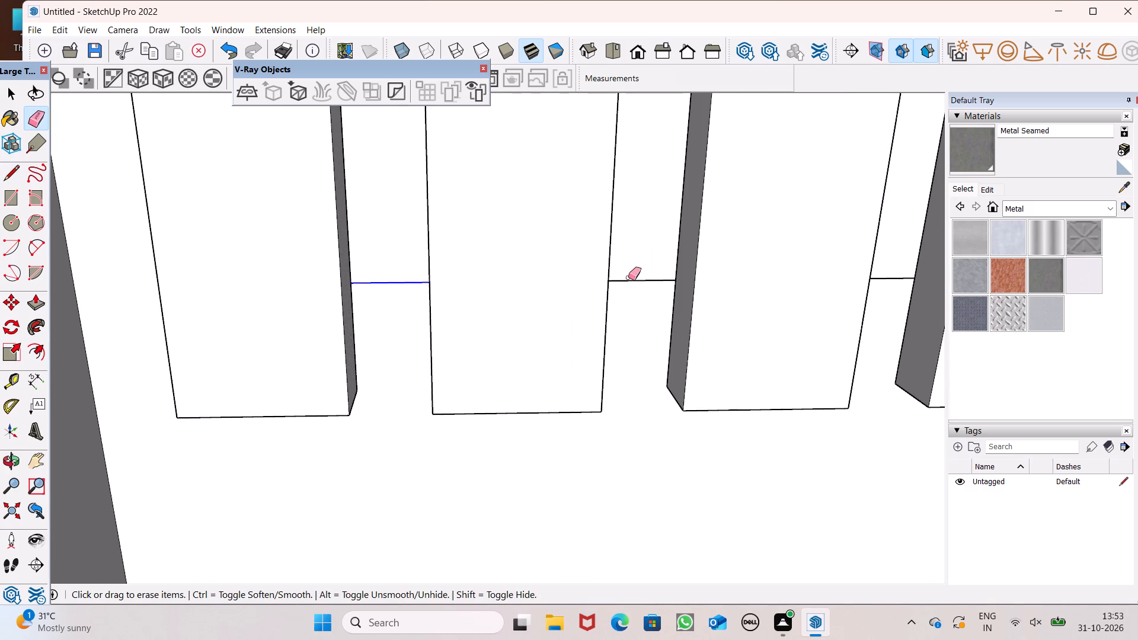
{"action": "left_click_drag", "start_coordinate": [628, 277], "coordinate": [632, 283]}
{"action": "scroll", "coordinate": [462, 297], "scroll_direction": "down", "scroll_amount": 7}
{"action": "scroll", "coordinate": [666, 321], "scroll_direction": "up", "scroll_amount": 5}
{"action": "left_click_drag", "start_coordinate": [695, 257], "coordinate": [700, 273]}
{"action": "scroll", "coordinate": [447, 271], "scroll_direction": "down", "scroll_amount": 6}
{"action": "scroll", "coordinate": [683, 284], "scroll_direction": "up", "scroll_amount": 3}
{"action": "left_click", "coordinate": [723, 267]}
{"action": "scroll", "coordinate": [495, 258], "scroll_direction": "down", "scroll_amount": 7}
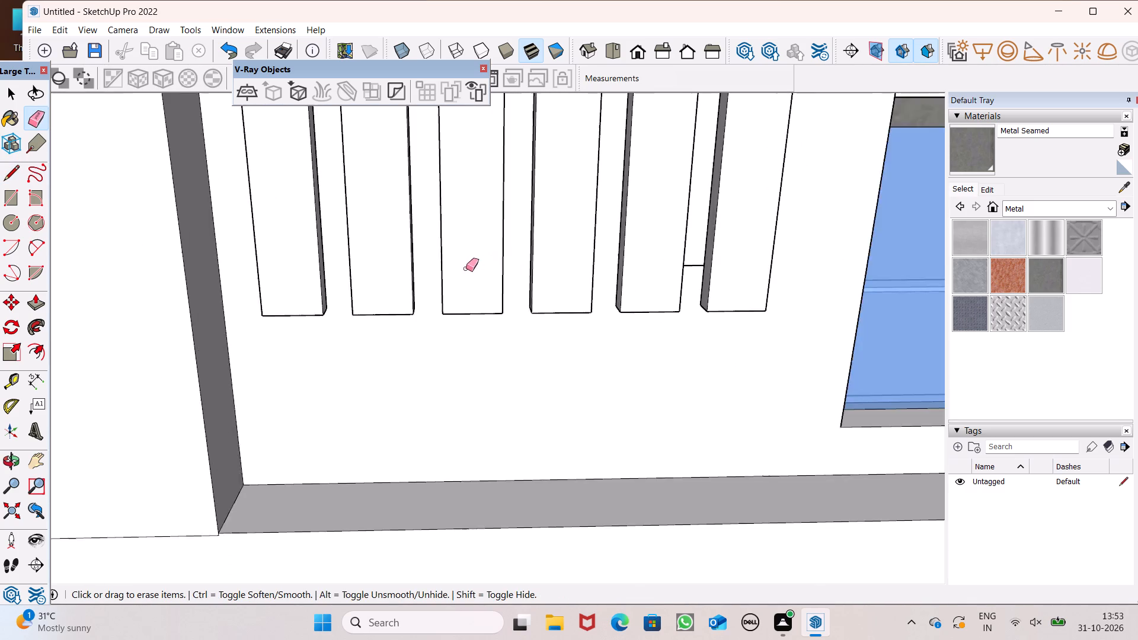
{"action": "scroll", "coordinate": [735, 271], "scroll_direction": "up", "scroll_amount": 5}
{"action": "left_click_drag", "start_coordinate": [658, 254], "coordinate": [665, 271]}
{"action": "scroll", "coordinate": [657, 268], "scroll_direction": "down", "scroll_amount": 6}
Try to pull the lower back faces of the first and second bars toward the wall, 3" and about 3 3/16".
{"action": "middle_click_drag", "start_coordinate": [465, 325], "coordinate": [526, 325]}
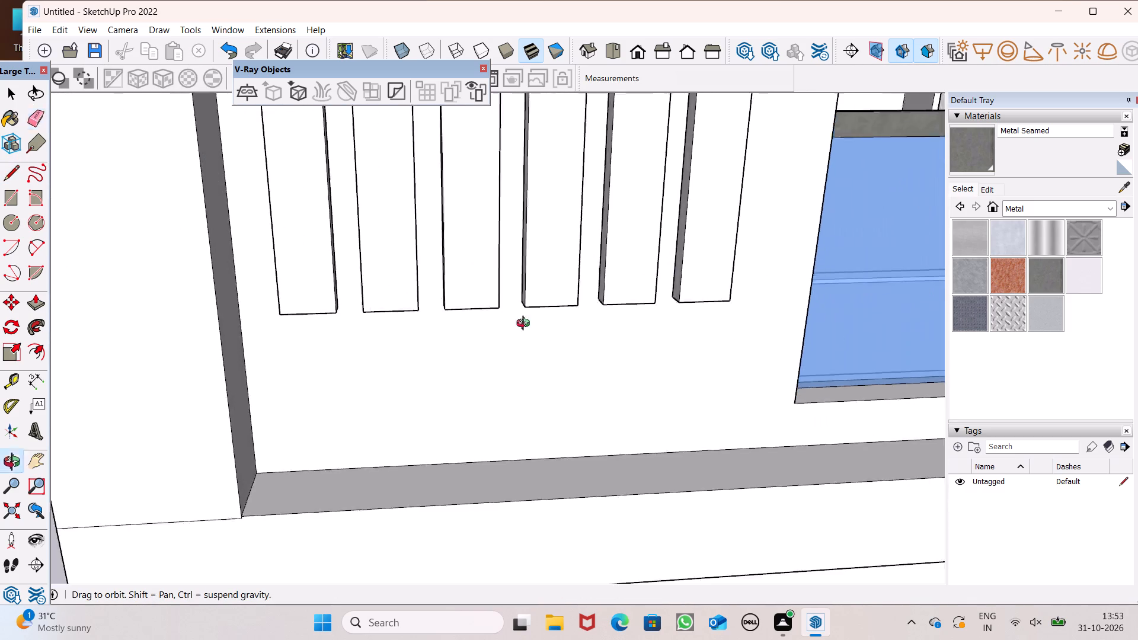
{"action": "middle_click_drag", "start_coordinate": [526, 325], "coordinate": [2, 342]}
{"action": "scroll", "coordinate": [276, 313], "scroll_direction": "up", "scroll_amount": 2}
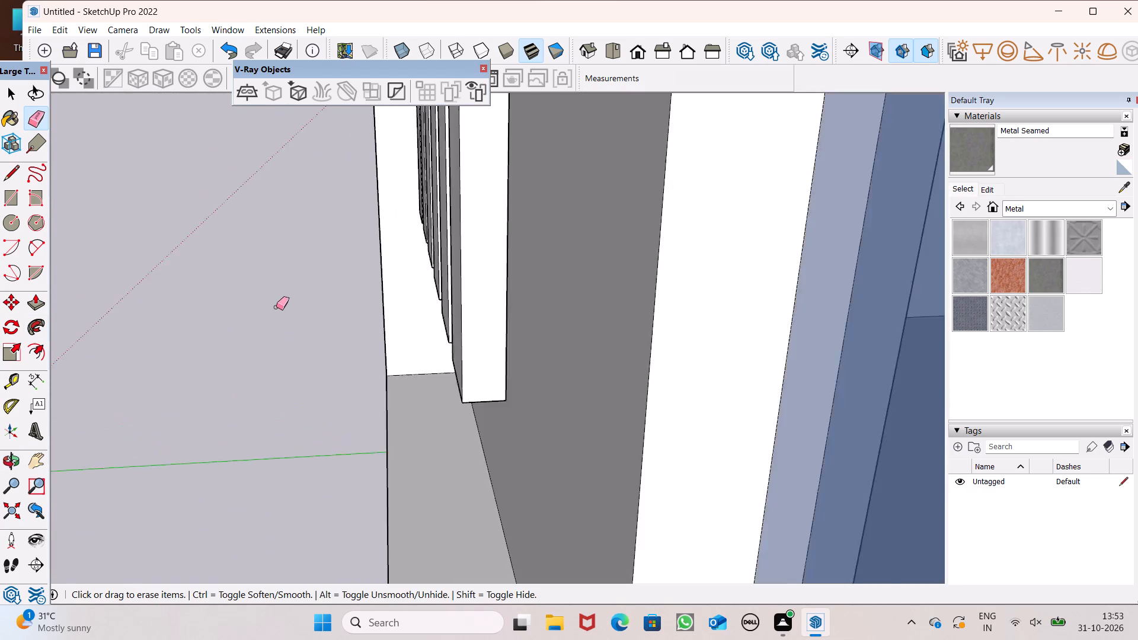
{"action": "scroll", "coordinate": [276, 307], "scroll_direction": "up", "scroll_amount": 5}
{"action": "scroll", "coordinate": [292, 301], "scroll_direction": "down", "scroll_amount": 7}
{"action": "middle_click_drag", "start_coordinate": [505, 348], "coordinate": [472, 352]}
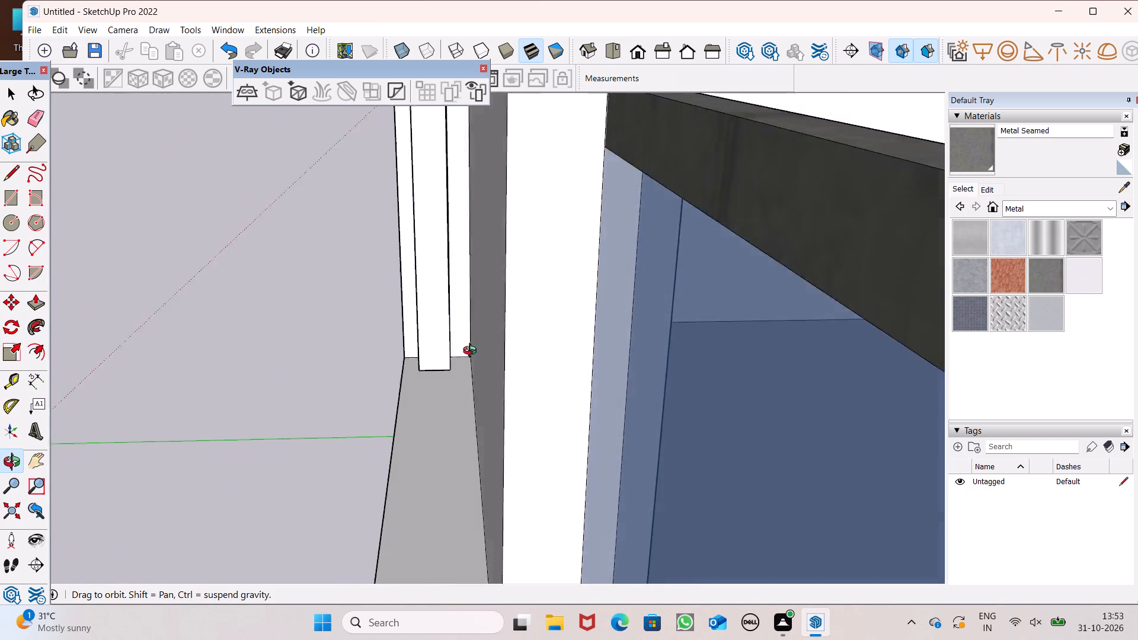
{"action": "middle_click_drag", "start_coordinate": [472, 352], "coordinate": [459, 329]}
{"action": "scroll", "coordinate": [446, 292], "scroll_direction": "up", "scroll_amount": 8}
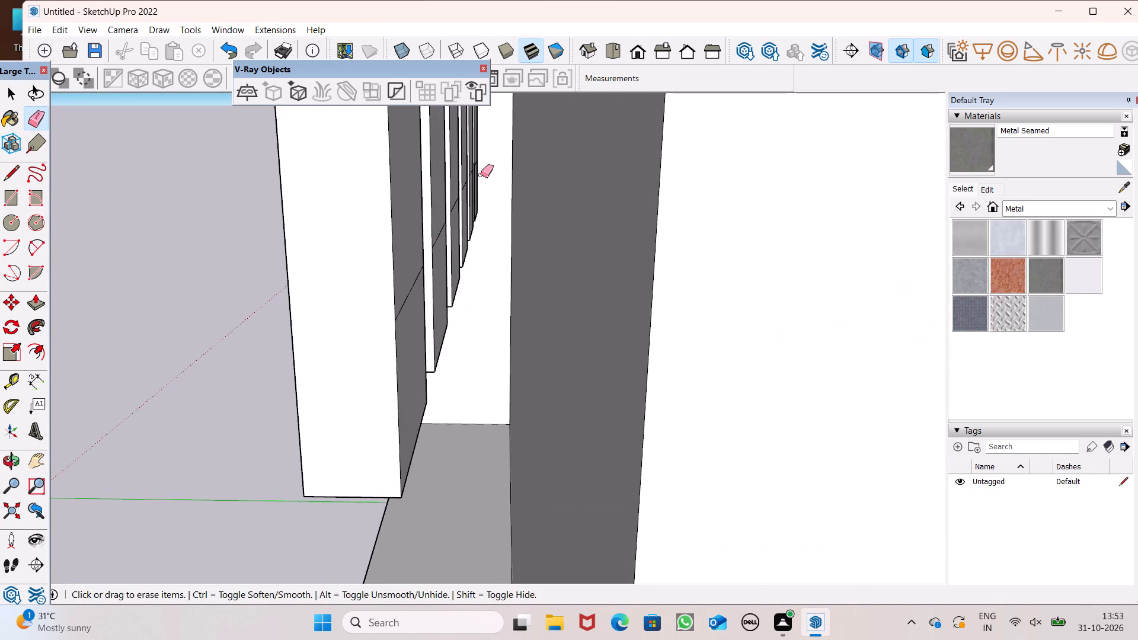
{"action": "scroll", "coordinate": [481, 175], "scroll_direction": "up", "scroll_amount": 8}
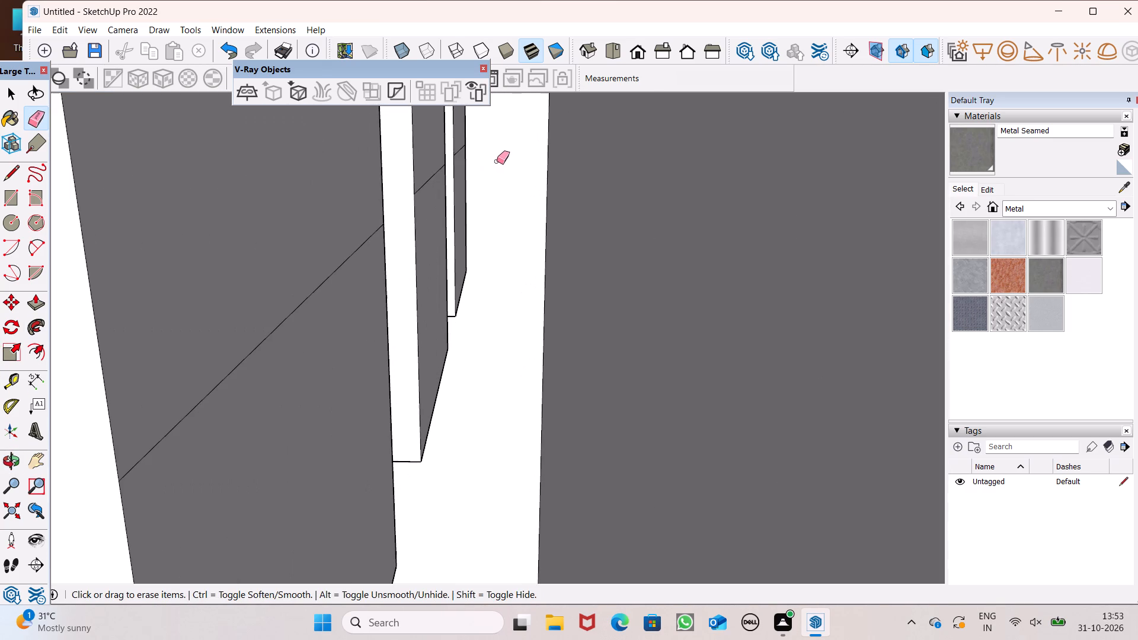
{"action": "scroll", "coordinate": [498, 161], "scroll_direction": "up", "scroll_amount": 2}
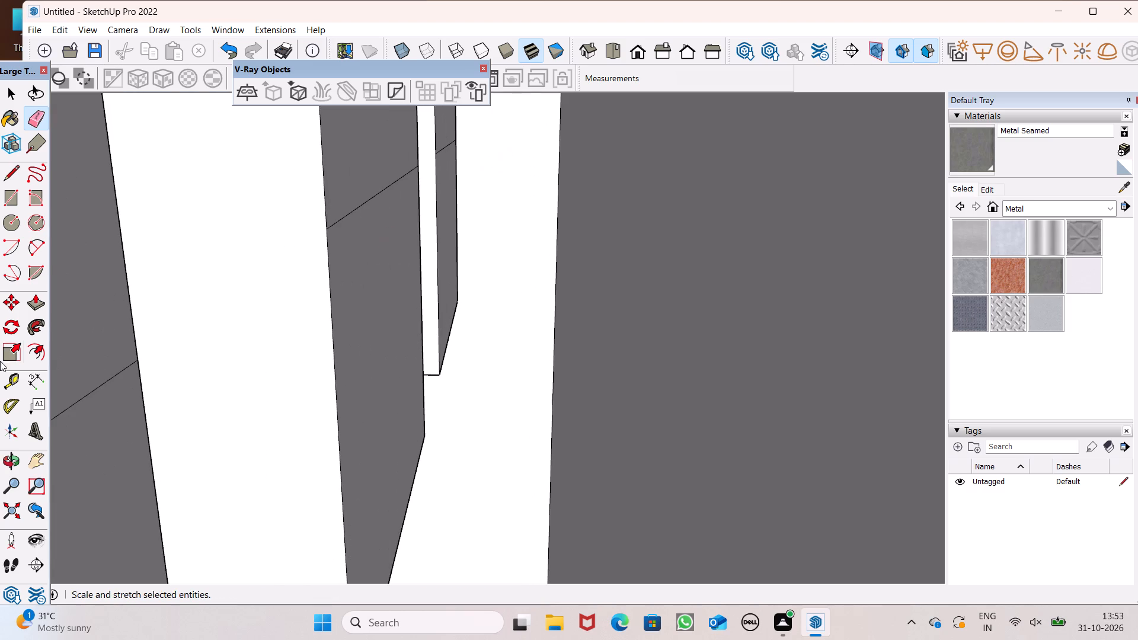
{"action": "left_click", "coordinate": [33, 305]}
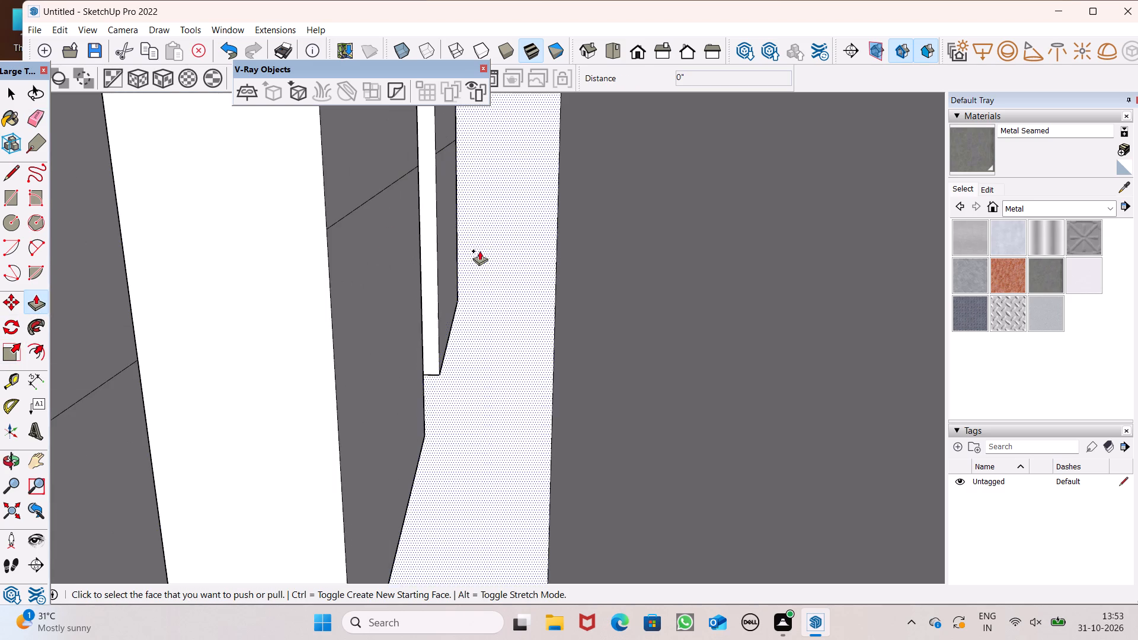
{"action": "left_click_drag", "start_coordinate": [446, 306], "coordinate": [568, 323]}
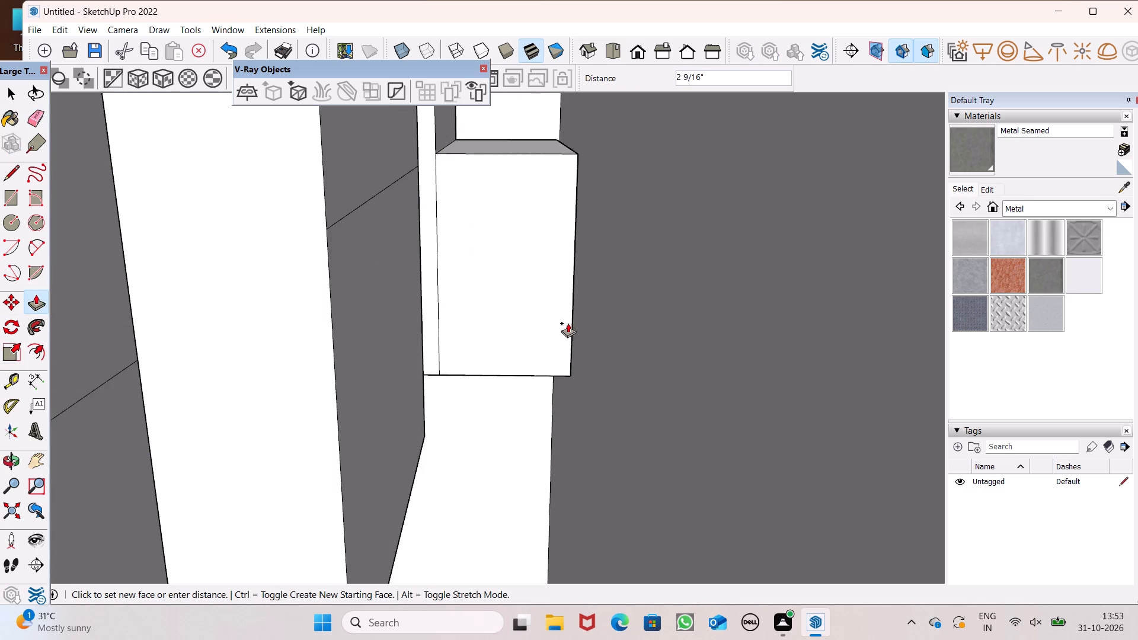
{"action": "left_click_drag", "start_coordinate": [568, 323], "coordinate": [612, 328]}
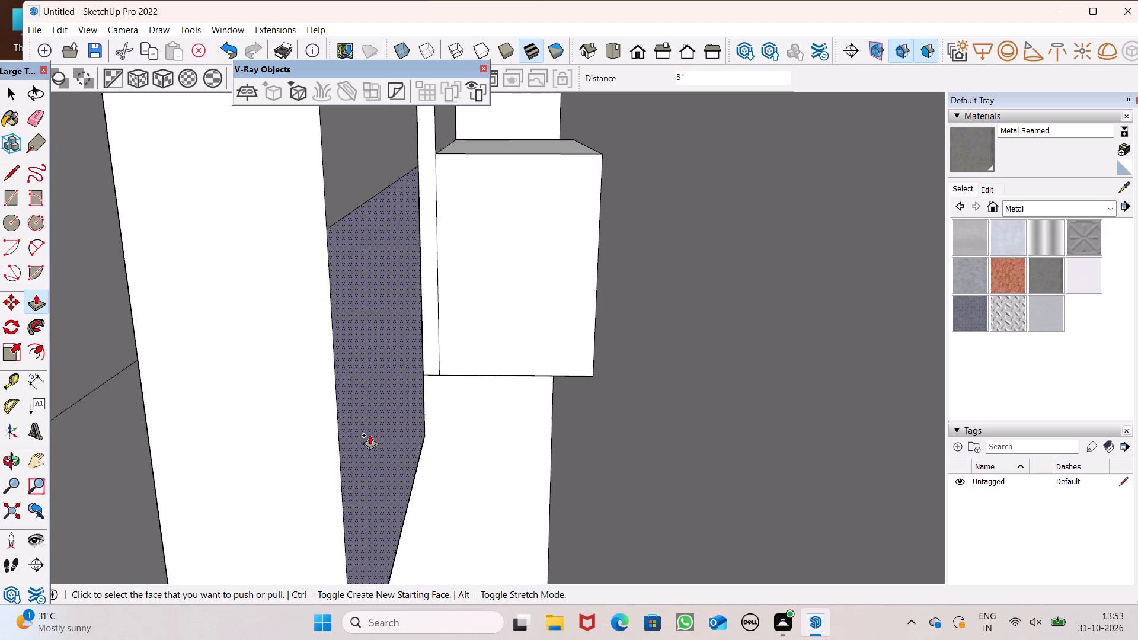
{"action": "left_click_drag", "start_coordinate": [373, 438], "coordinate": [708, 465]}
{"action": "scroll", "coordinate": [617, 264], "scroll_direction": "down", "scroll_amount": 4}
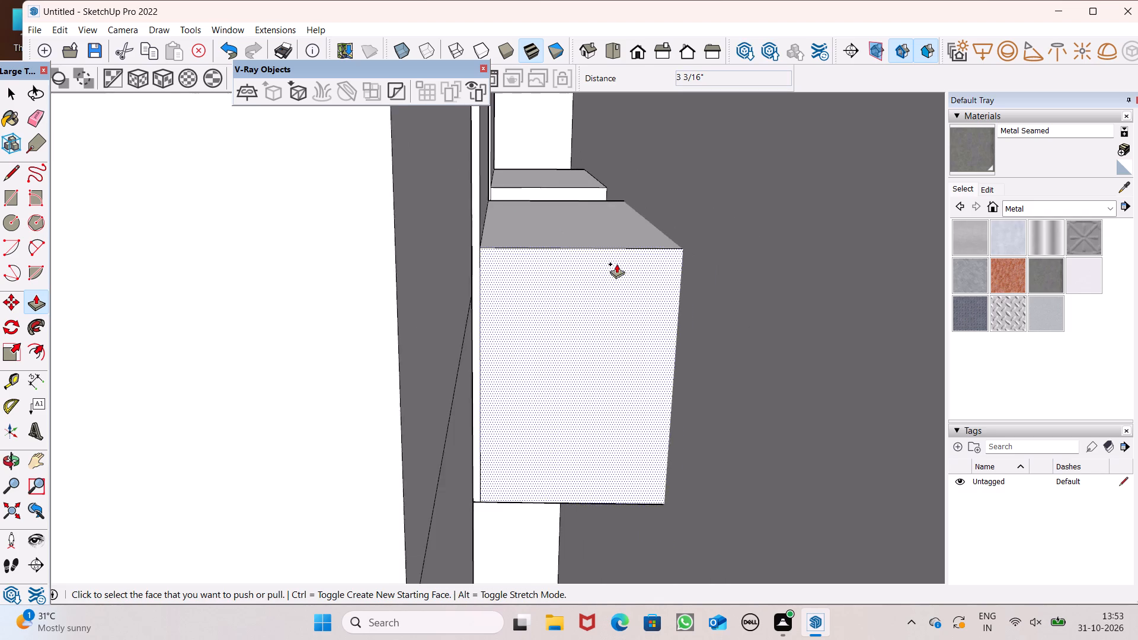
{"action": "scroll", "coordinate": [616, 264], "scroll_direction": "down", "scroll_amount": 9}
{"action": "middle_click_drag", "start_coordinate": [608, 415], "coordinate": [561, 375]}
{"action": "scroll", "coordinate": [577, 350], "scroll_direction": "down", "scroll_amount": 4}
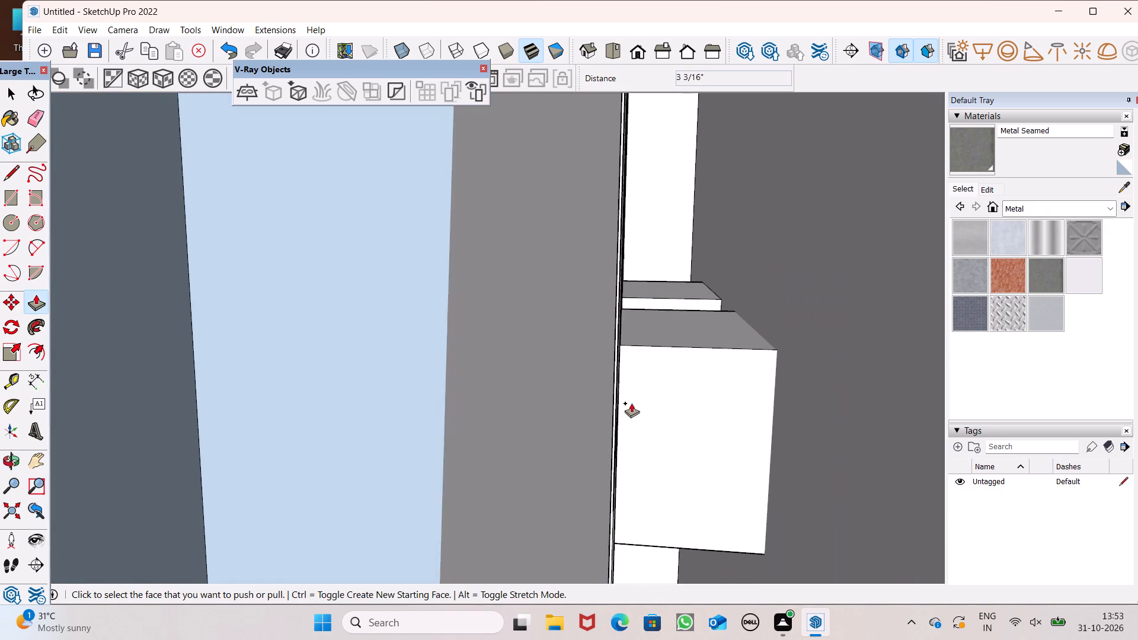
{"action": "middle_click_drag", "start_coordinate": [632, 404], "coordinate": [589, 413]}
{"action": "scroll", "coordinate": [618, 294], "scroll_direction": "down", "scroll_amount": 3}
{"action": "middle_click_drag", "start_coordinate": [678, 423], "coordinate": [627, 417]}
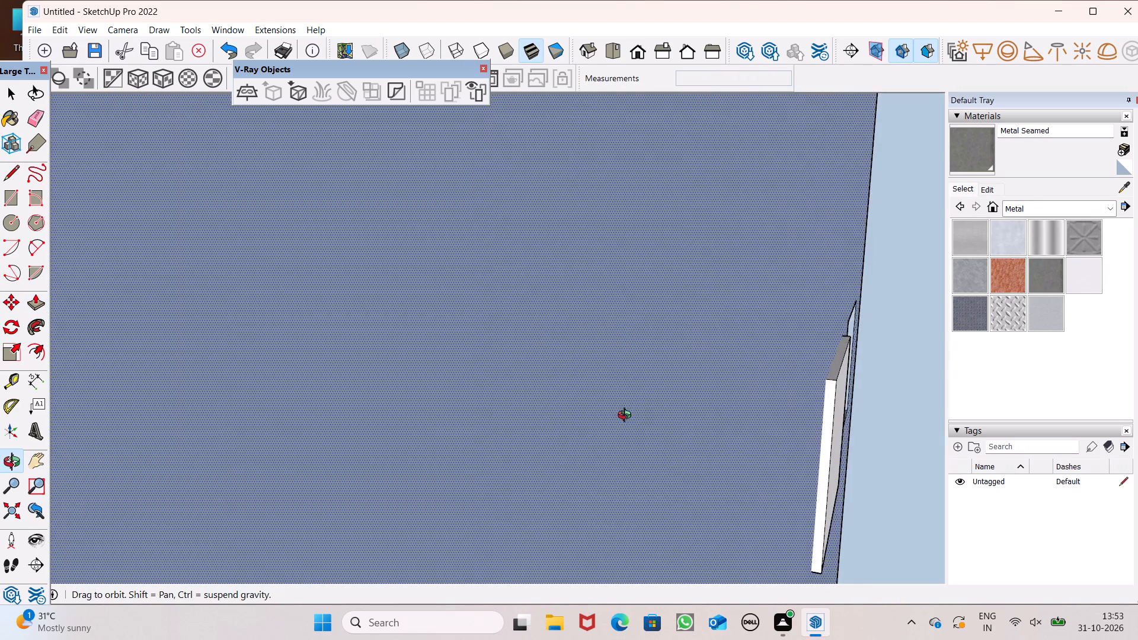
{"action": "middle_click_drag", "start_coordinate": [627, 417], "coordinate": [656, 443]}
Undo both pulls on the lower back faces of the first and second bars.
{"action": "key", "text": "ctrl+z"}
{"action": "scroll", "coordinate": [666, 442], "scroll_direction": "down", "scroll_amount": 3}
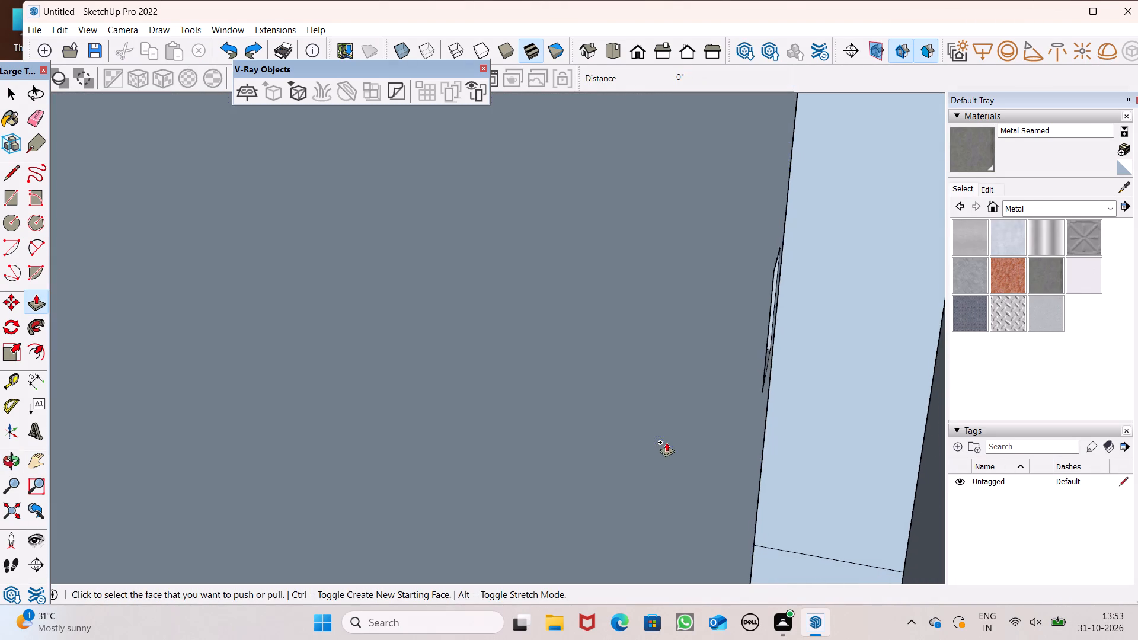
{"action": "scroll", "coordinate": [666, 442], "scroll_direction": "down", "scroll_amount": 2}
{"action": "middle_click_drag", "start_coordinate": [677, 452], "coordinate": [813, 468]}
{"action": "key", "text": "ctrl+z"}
Pull the lower back faces of the first and second bars toward the wall, 3" and about 2 15/16".
{"action": "scroll", "coordinate": [740, 398], "scroll_direction": "down", "scroll_amount": 5}
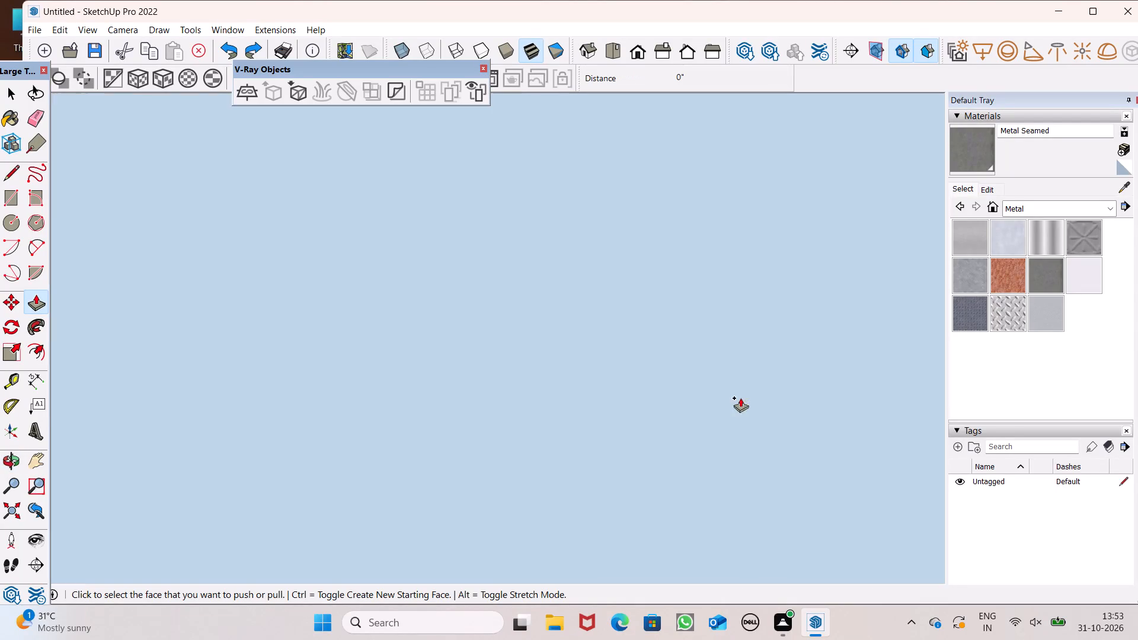
{"action": "scroll", "coordinate": [740, 398], "scroll_direction": "down", "scroll_amount": 5}
{"action": "left_click", "coordinate": [643, 52]}
{"action": "scroll", "coordinate": [645, 278], "scroll_direction": "down", "scroll_amount": 4}
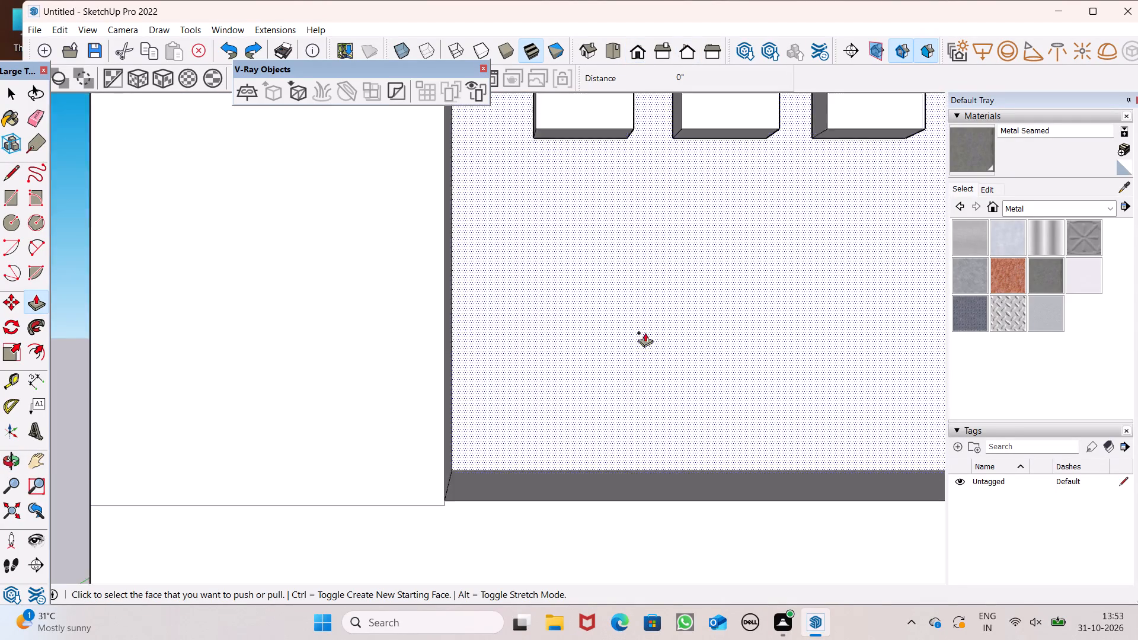
{"action": "scroll", "coordinate": [645, 332], "scroll_direction": "down", "scroll_amount": 10}
{"action": "middle_click_drag", "start_coordinate": [618, 399], "coordinate": [159, 450]}
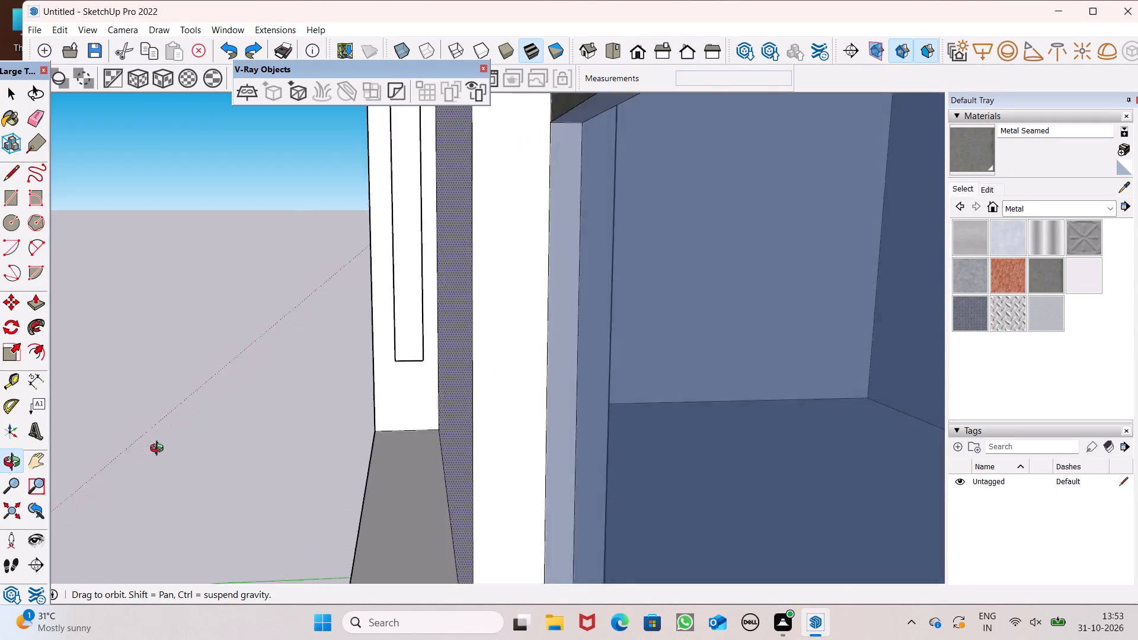
{"action": "middle_click_drag", "start_coordinate": [159, 450], "coordinate": [169, 464]}
{"action": "scroll", "coordinate": [369, 380], "scroll_direction": "up", "scroll_amount": 7}
{"action": "scroll", "coordinate": [458, 325], "scroll_direction": "down", "scroll_amount": 6}
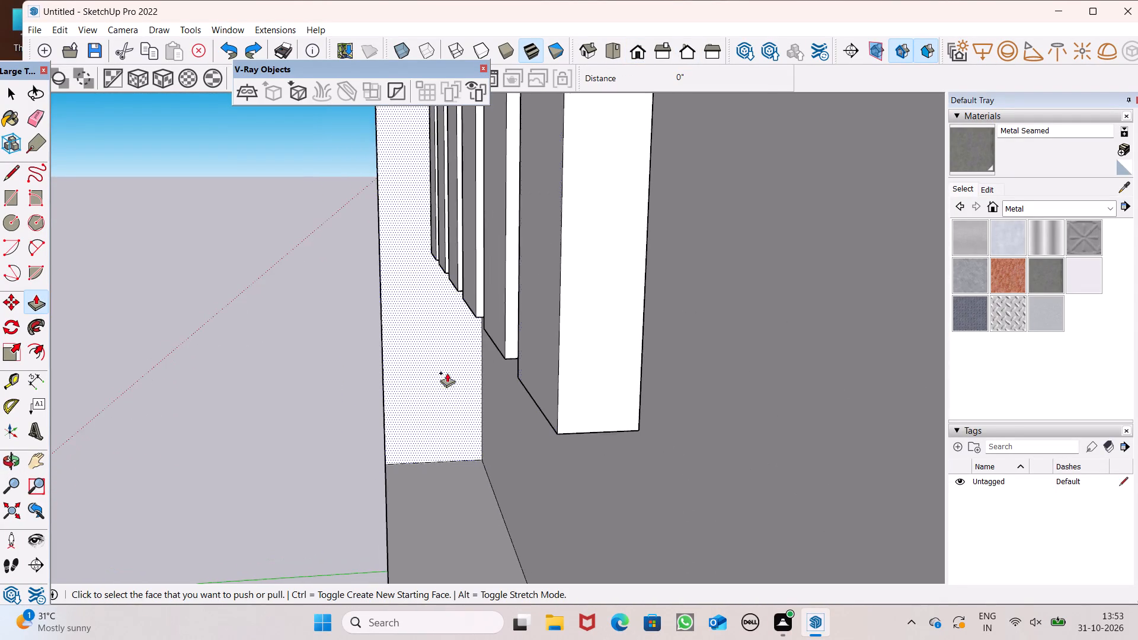
{"action": "middle_click_drag", "start_coordinate": [535, 385], "coordinate": [519, 388]}
{"action": "scroll", "coordinate": [667, 385], "scroll_direction": "up", "scroll_amount": 10}
{"action": "scroll", "coordinate": [502, 300], "scroll_direction": "up", "scroll_amount": 1}
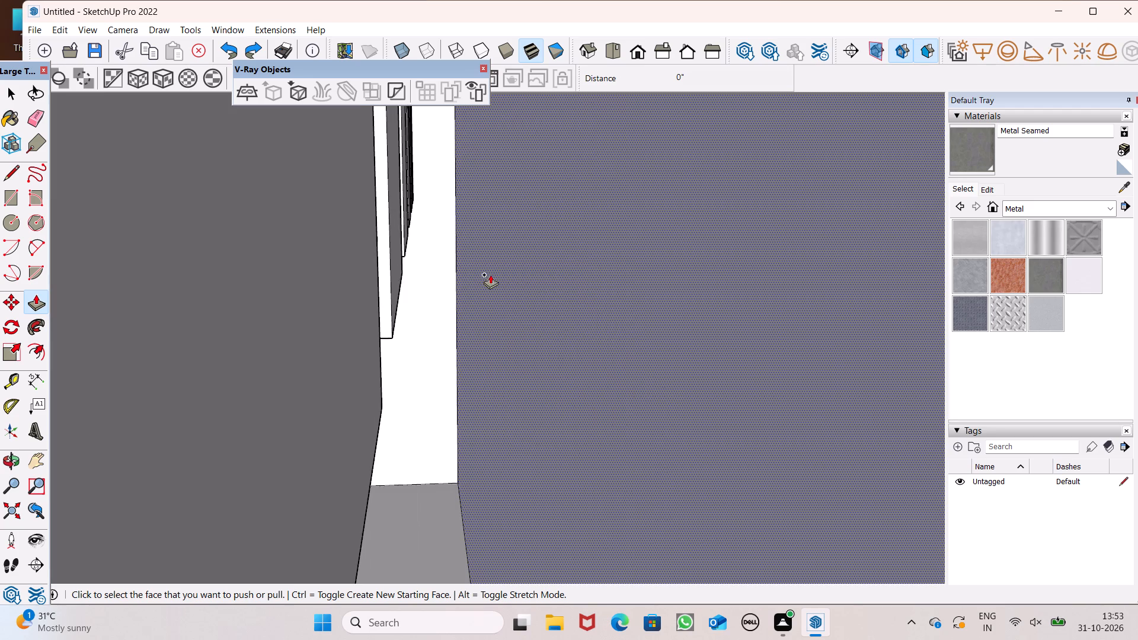
{"action": "scroll", "coordinate": [490, 274], "scroll_direction": "up", "scroll_amount": 1}
{"action": "scroll", "coordinate": [400, 322], "scroll_direction": "down", "scroll_amount": 2}
{"action": "middle_click_drag", "start_coordinate": [399, 322], "coordinate": [392, 366]}
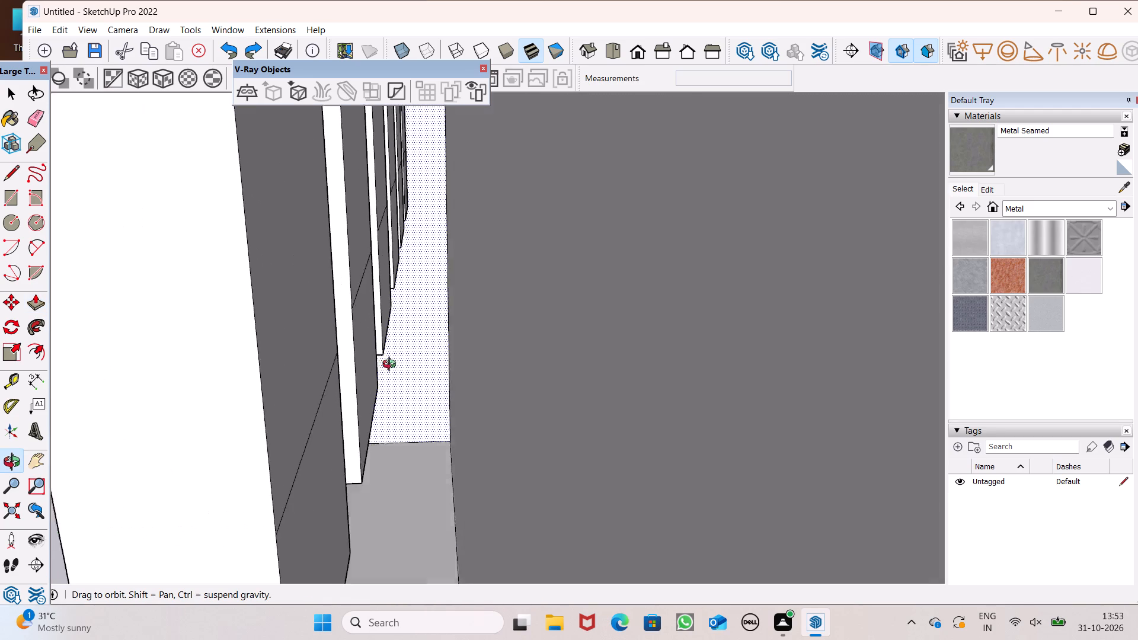
{"action": "middle_click_drag", "start_coordinate": [392, 366], "coordinate": [391, 375]}
{"action": "scroll", "coordinate": [415, 122], "scroll_direction": "up", "scroll_amount": 1}
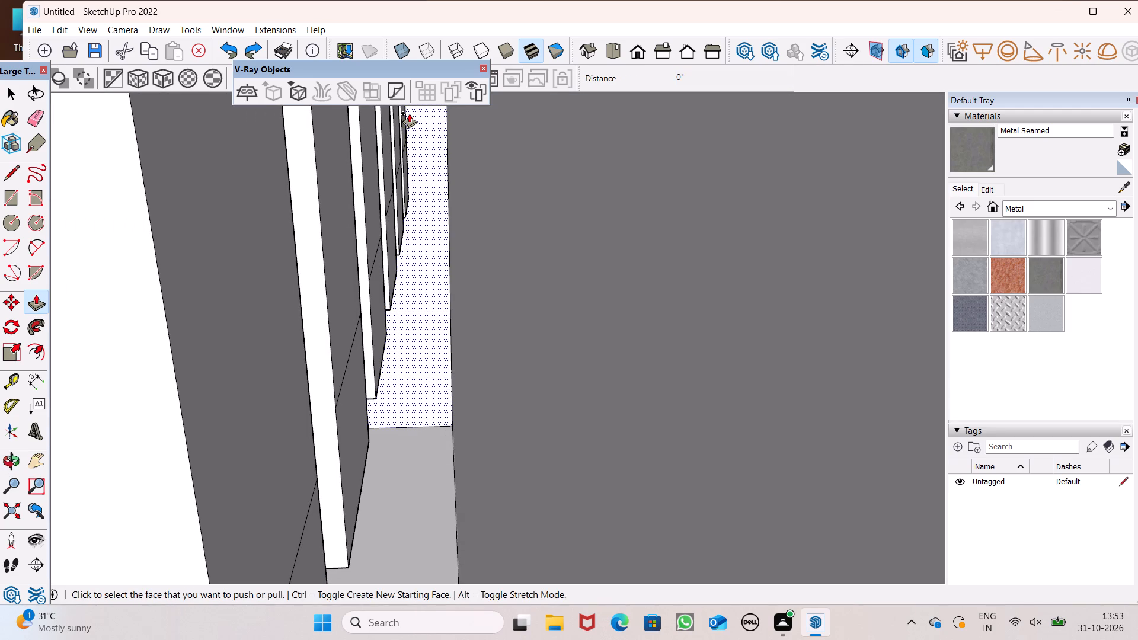
{"action": "scroll", "coordinate": [409, 113], "scroll_direction": "up", "scroll_amount": 6}
{"action": "left_click_drag", "start_coordinate": [405, 258], "coordinate": [431, 274]}
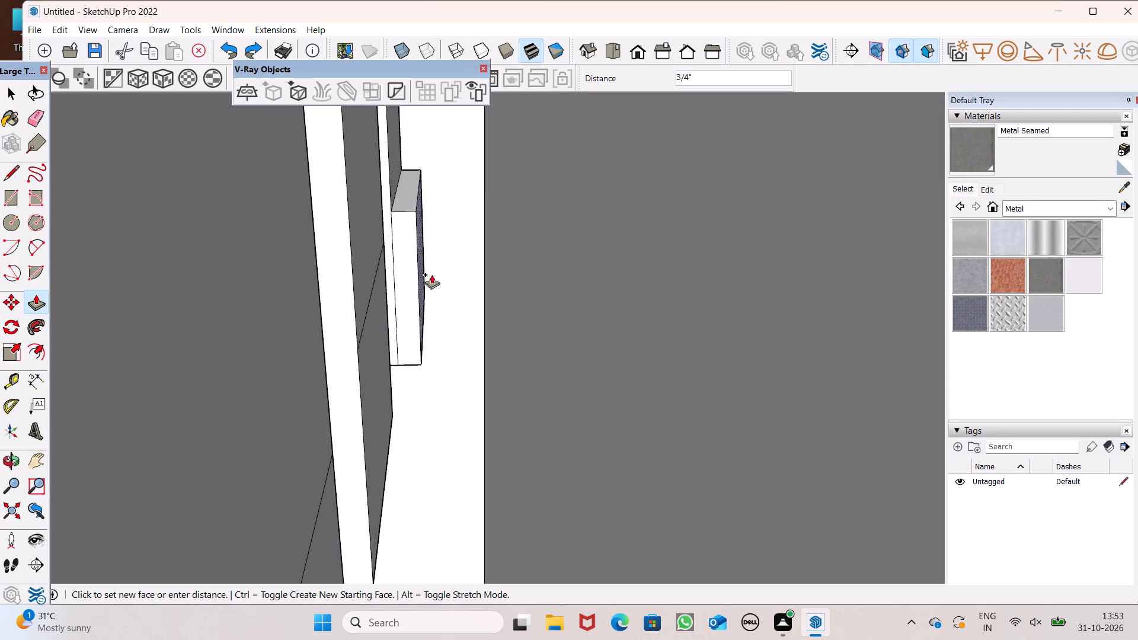
{"action": "left_click_drag", "start_coordinate": [431, 274], "coordinate": [507, 331]}
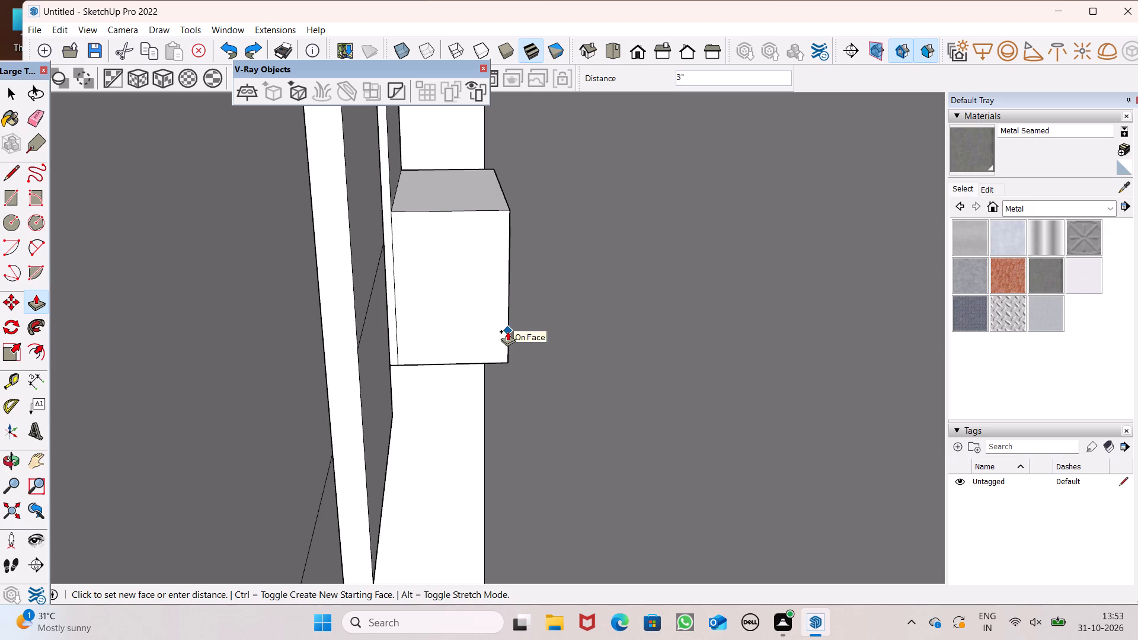
{"action": "left_click_drag", "start_coordinate": [507, 331], "coordinate": [507, 332]}
{"action": "left_click_drag", "start_coordinate": [389, 373], "coordinate": [519, 415]}
Pull the lower back faces of the third and fourth bars toward the wall, about 2 3/4" and about 3 1/8".
{"action": "middle_click_drag", "start_coordinate": [527, 411], "coordinate": [475, 382]}
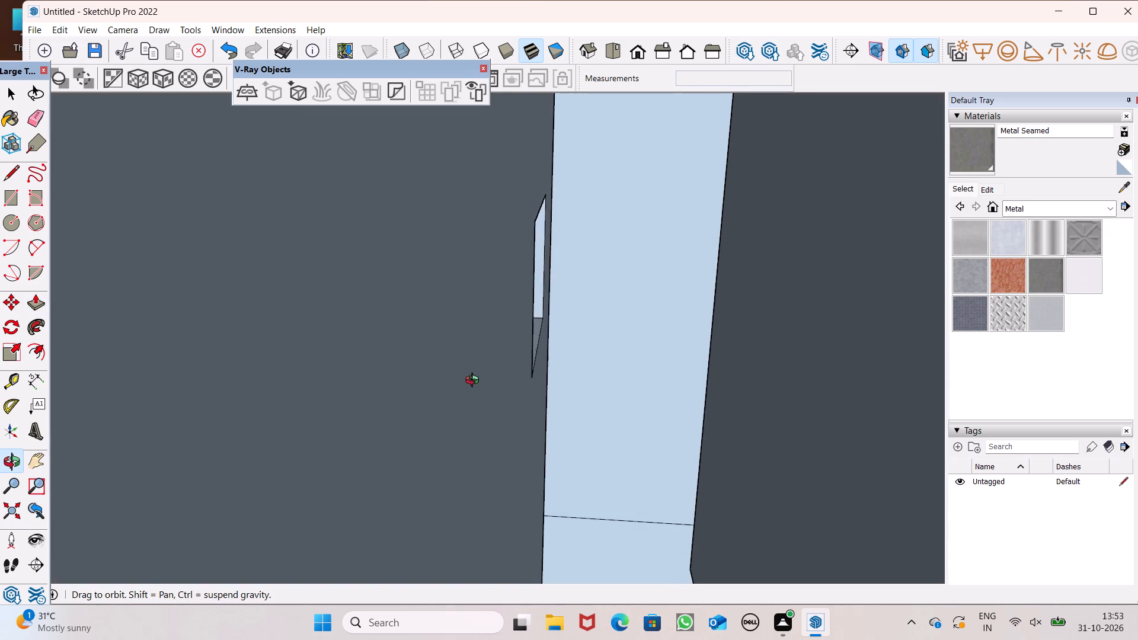
{"action": "middle_click_drag", "start_coordinate": [475, 382], "coordinate": [631, 392]}
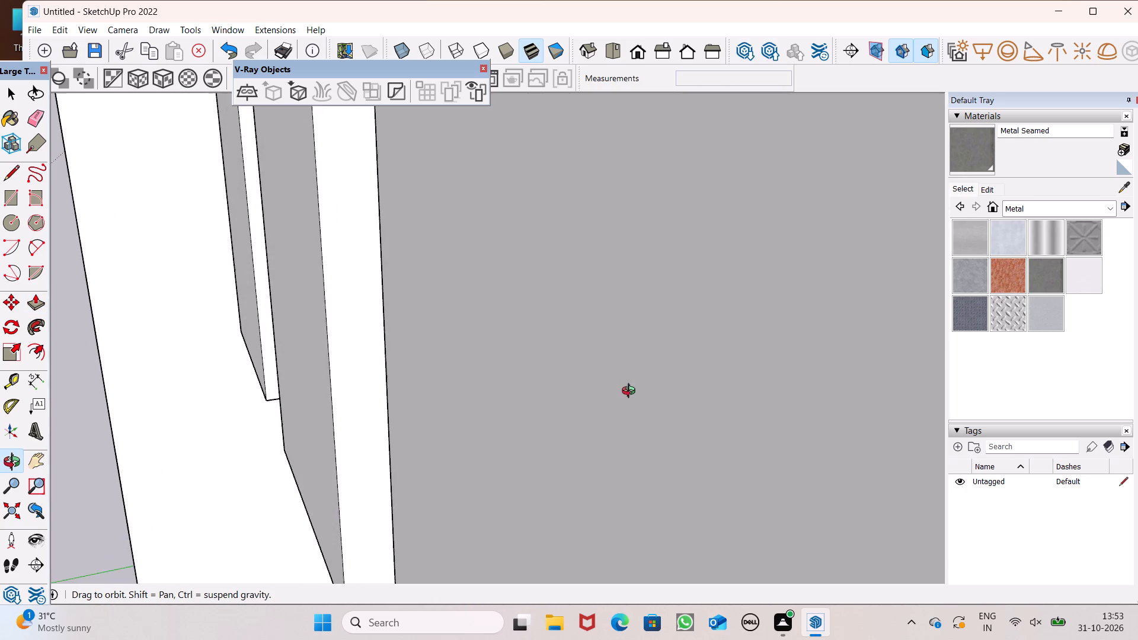
{"action": "middle_click_drag", "start_coordinate": [631, 392], "coordinate": [544, 398]}
{"action": "scroll", "coordinate": [491, 299], "scroll_direction": "down", "scroll_amount": 2}
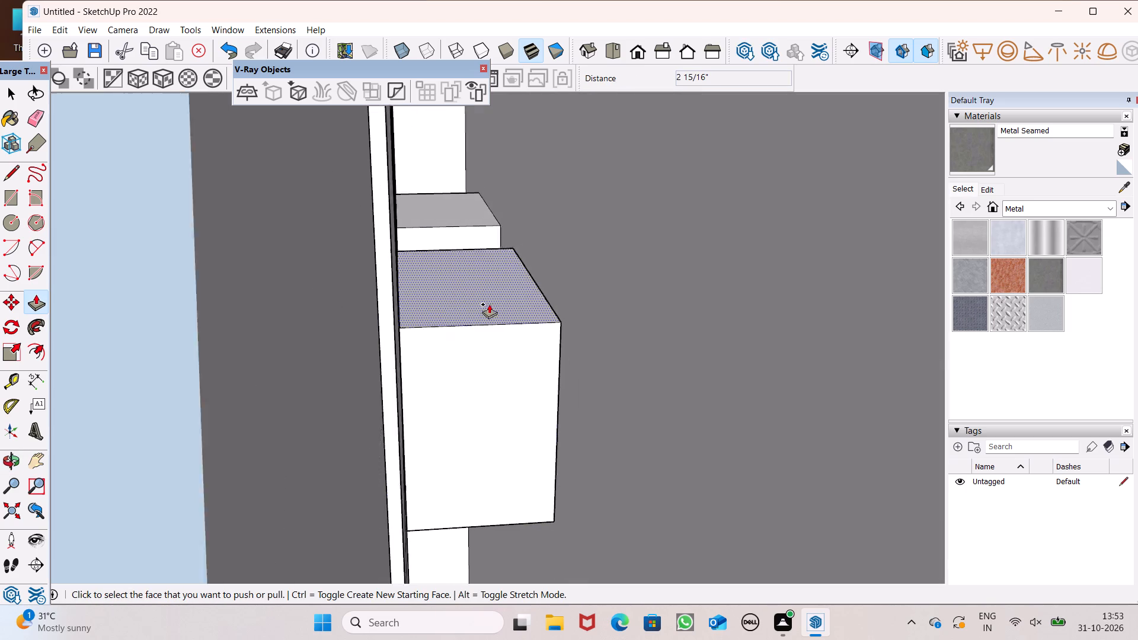
{"action": "scroll", "coordinate": [489, 304], "scroll_direction": "down", "scroll_amount": 3}
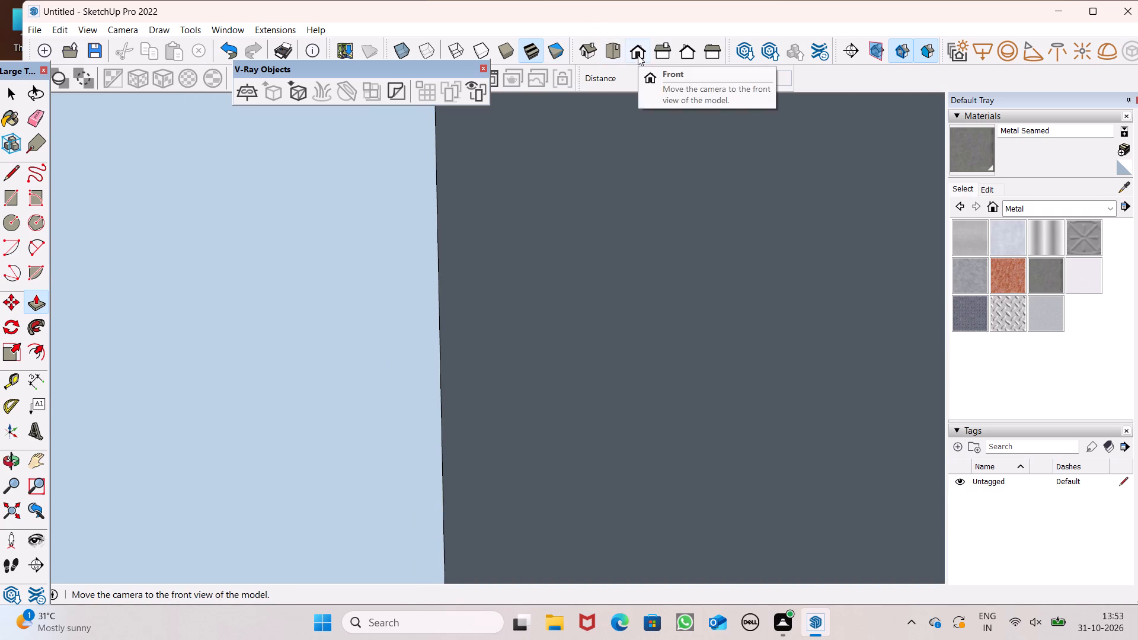
{"action": "left_click", "coordinate": [638, 55]}
{"action": "scroll", "coordinate": [553, 328], "scroll_direction": "down", "scroll_amount": 17}
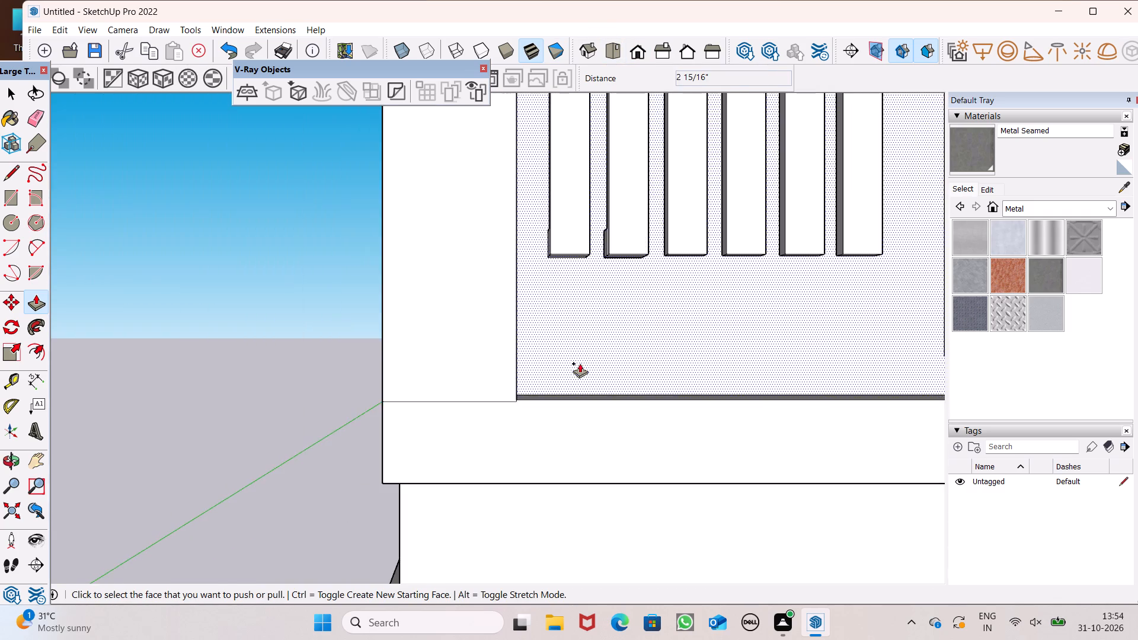
{"action": "middle_click_drag", "start_coordinate": [565, 364], "coordinate": [82, 444]}
{"action": "scroll", "coordinate": [331, 369], "scroll_direction": "up", "scroll_amount": 1}
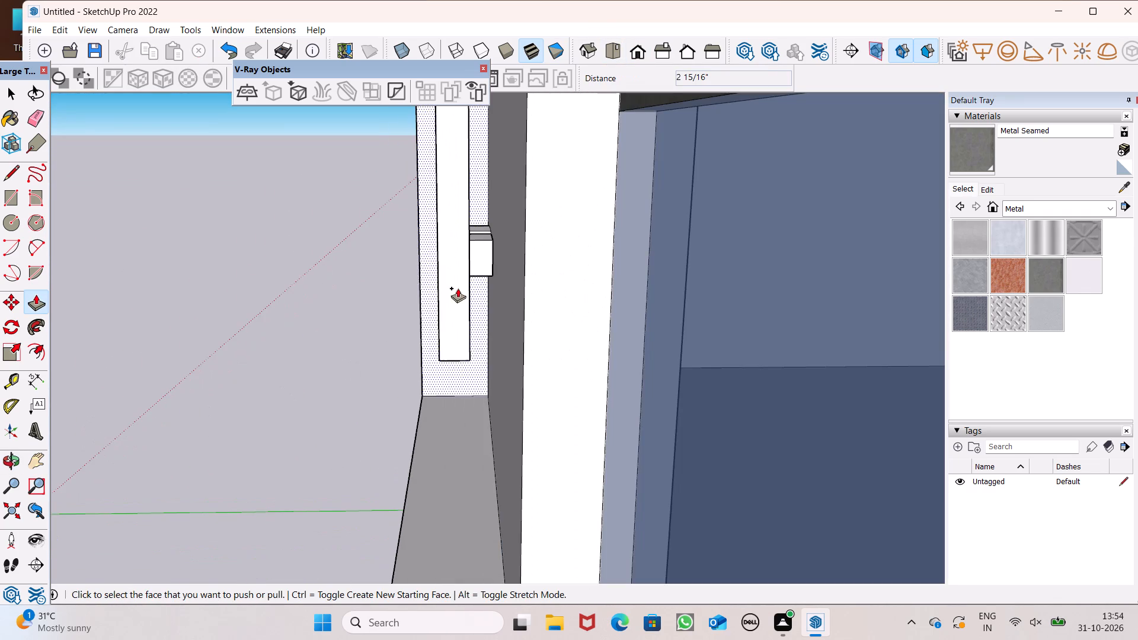
{"action": "scroll", "coordinate": [530, 236], "scroll_direction": "up", "scroll_amount": 8}
{"action": "scroll", "coordinate": [442, 290], "scroll_direction": "up", "scroll_amount": 4}
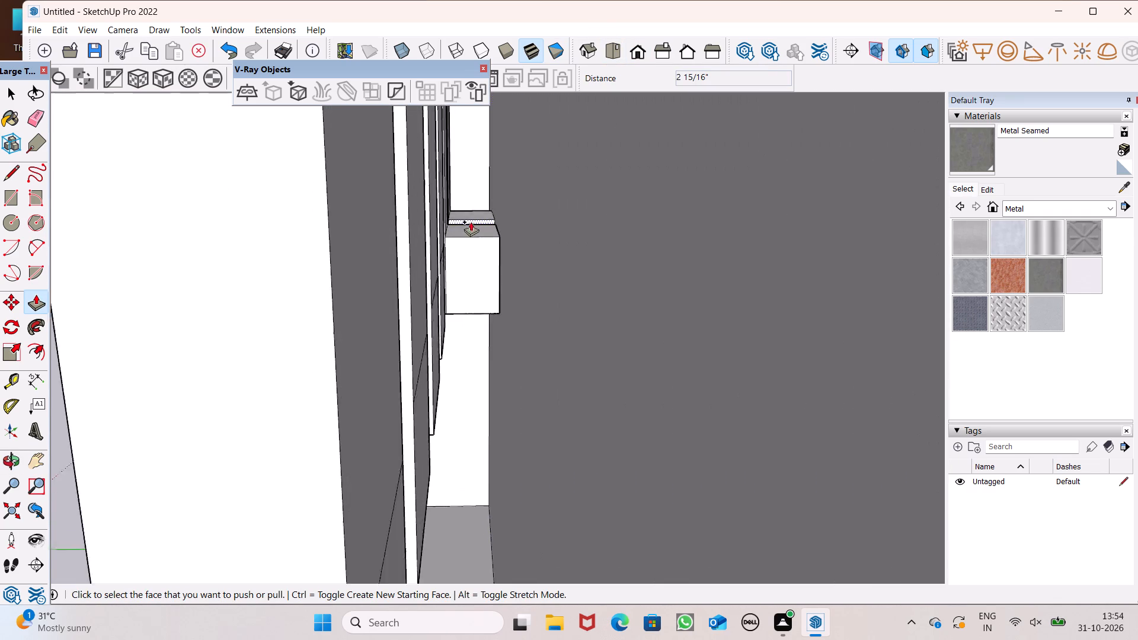
{"action": "scroll", "coordinate": [471, 222], "scroll_direction": "up", "scroll_amount": 4}
{"action": "left_click_drag", "start_coordinate": [424, 347], "coordinate": [510, 363]}
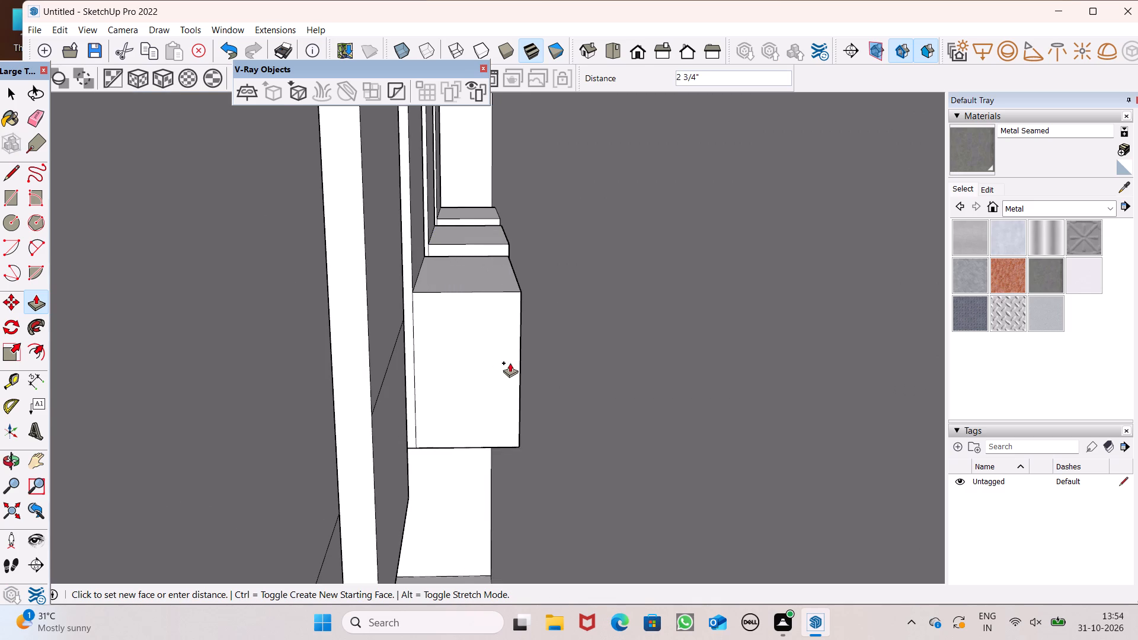
{"action": "left_click_drag", "start_coordinate": [510, 363], "coordinate": [510, 363]}
{"action": "left_click_drag", "start_coordinate": [407, 478], "coordinate": [546, 519]}
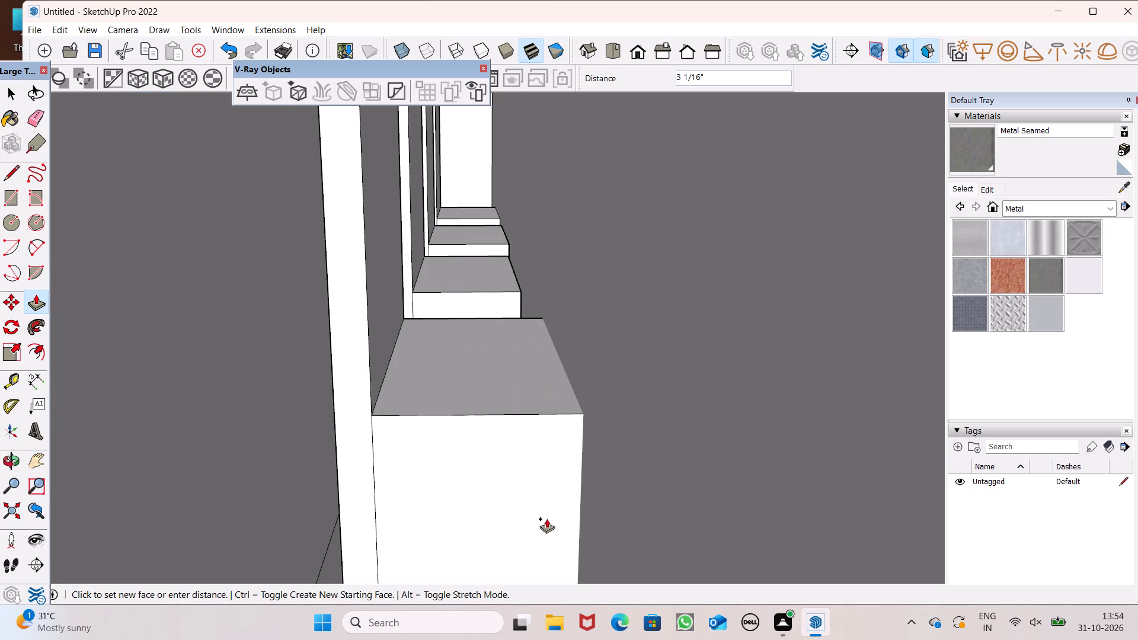
{"action": "left_click_drag", "start_coordinate": [546, 519], "coordinate": [546, 521]}
Pull the lower back faces of the fifth and sixth bars toward the wall, 3" each.
{"action": "scroll", "coordinate": [498, 386], "scroll_direction": "down", "scroll_amount": 8}
{"action": "scroll", "coordinate": [470, 342], "scroll_direction": "down", "scroll_amount": 4}
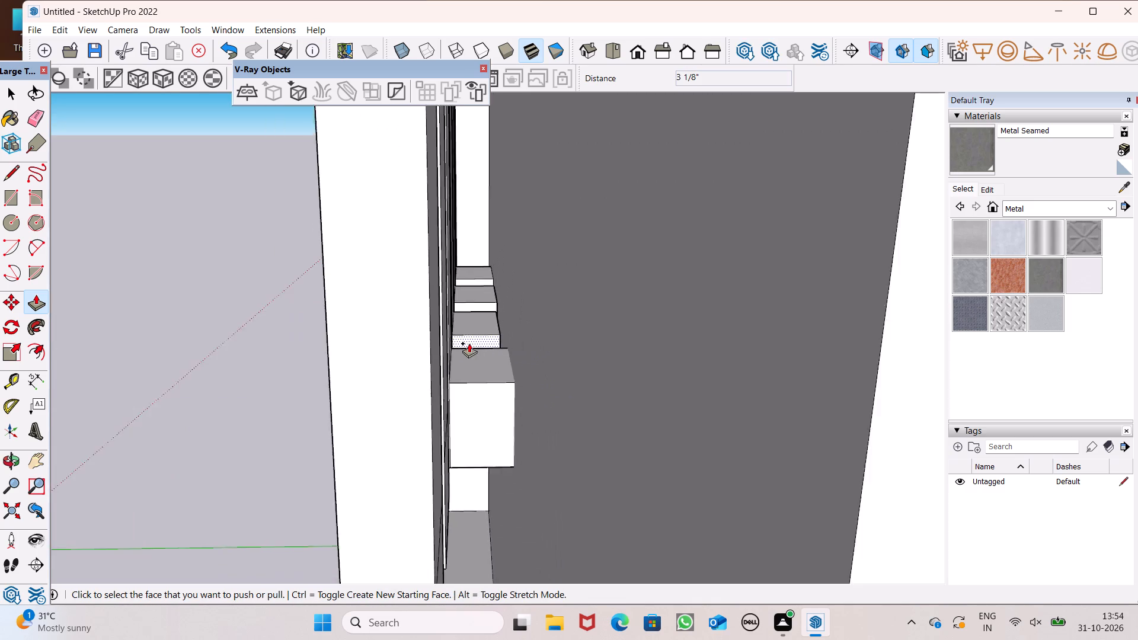
{"action": "middle_click_drag", "start_coordinate": [506, 444], "coordinate": [500, 389]}
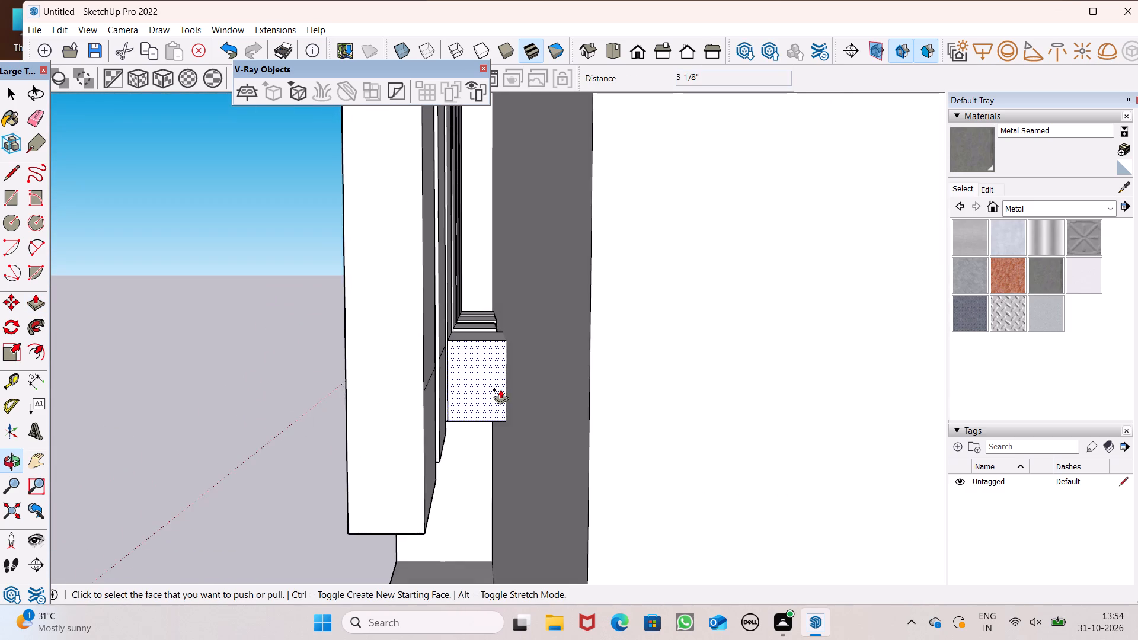
{"action": "scroll", "coordinate": [496, 389], "scroll_direction": "down", "scroll_amount": 1}
{"action": "scroll", "coordinate": [475, 421], "scroll_direction": "up", "scroll_amount": 4}
{"action": "scroll", "coordinate": [440, 433], "scroll_direction": "down", "scroll_amount": 1}
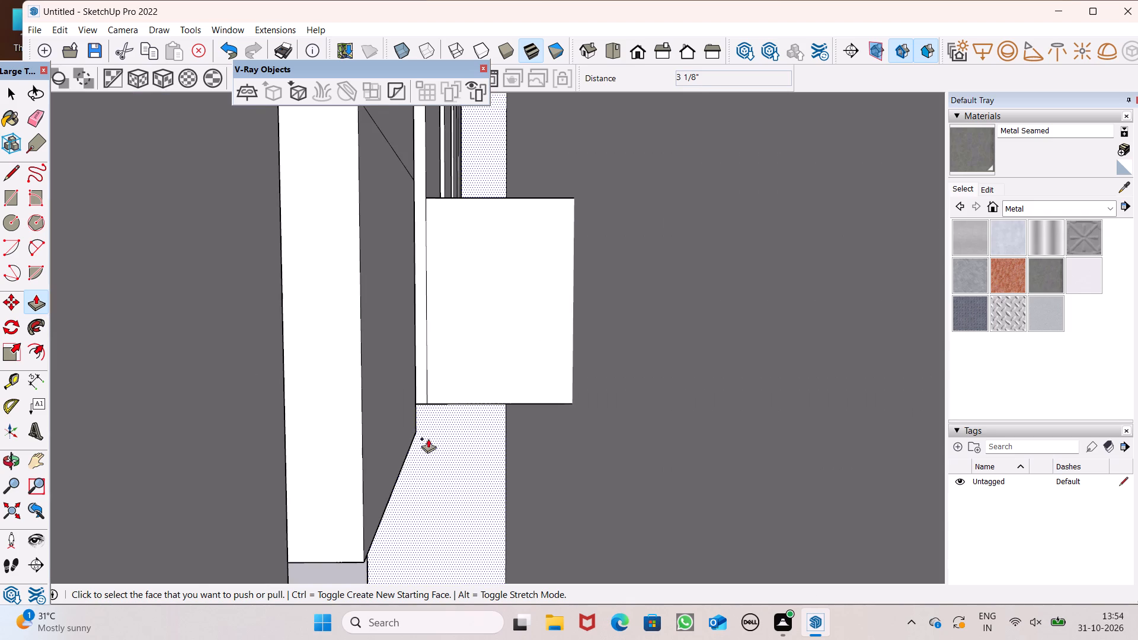
{"action": "left_click_drag", "start_coordinate": [410, 442], "coordinate": [583, 471]}
{"action": "scroll", "coordinate": [481, 340], "scroll_direction": "down", "scroll_amount": 6}
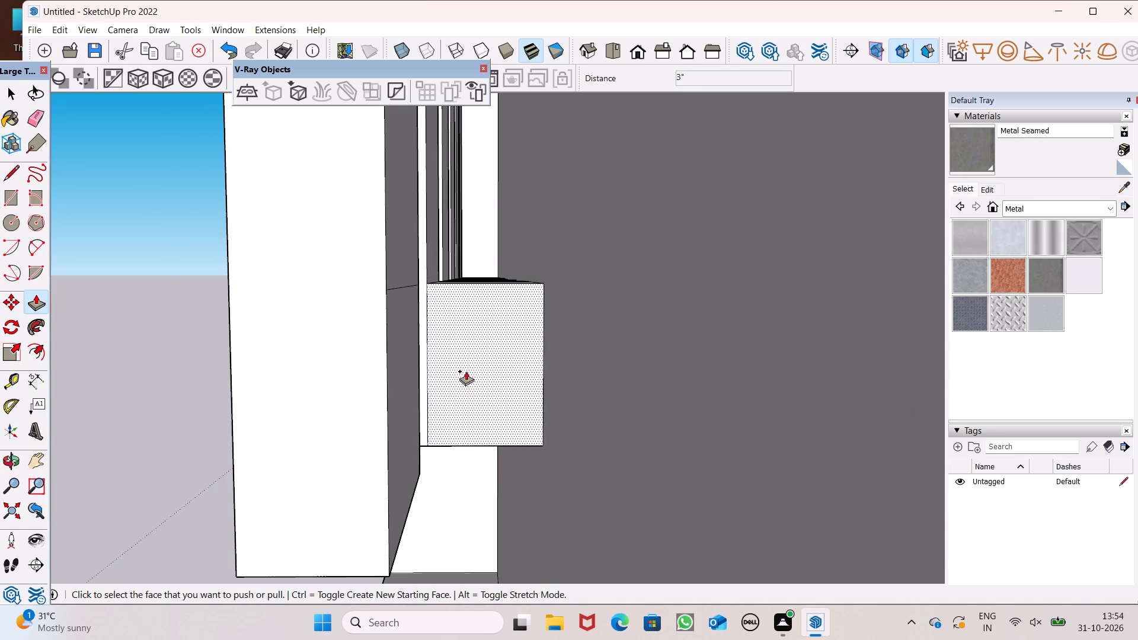
{"action": "left_click_drag", "start_coordinate": [414, 428], "coordinate": [583, 477]}
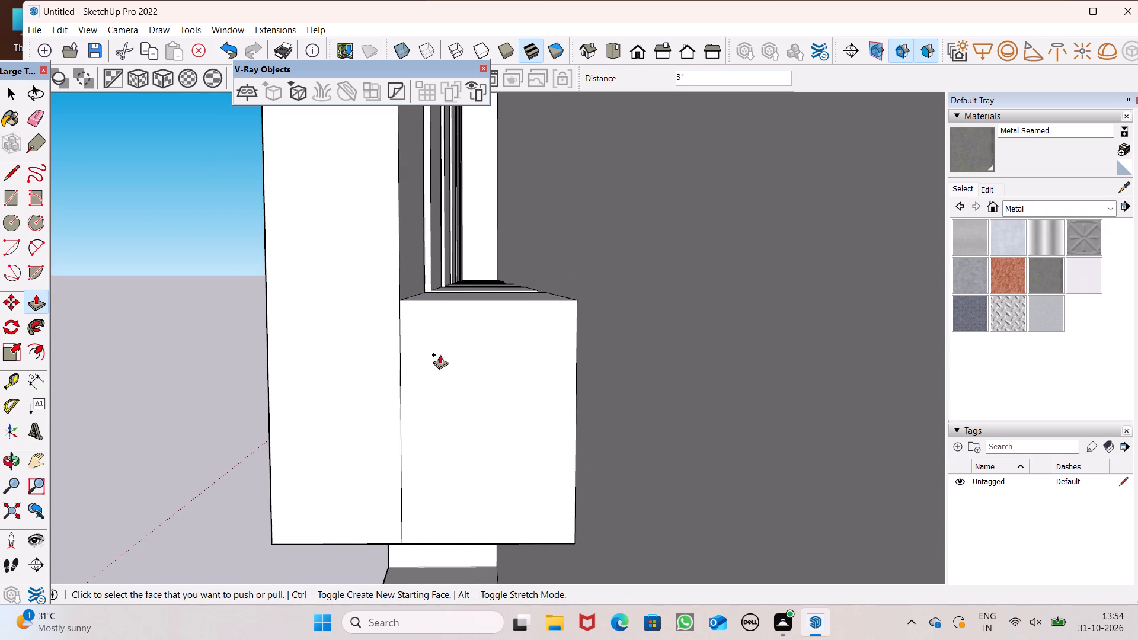
Erase the vertical seam edges where the bottom blocks meet the first three bars, on their balcony-facing sides.
{"action": "scroll", "coordinate": [440, 354], "scroll_direction": "down", "scroll_amount": 7}
{"action": "middle_click_drag", "start_coordinate": [440, 395], "coordinate": [631, 405]}
{"action": "scroll", "coordinate": [481, 332], "scroll_direction": "down", "scroll_amount": 6}
{"action": "middle_click_drag", "start_coordinate": [523, 331], "coordinate": [753, 394]}
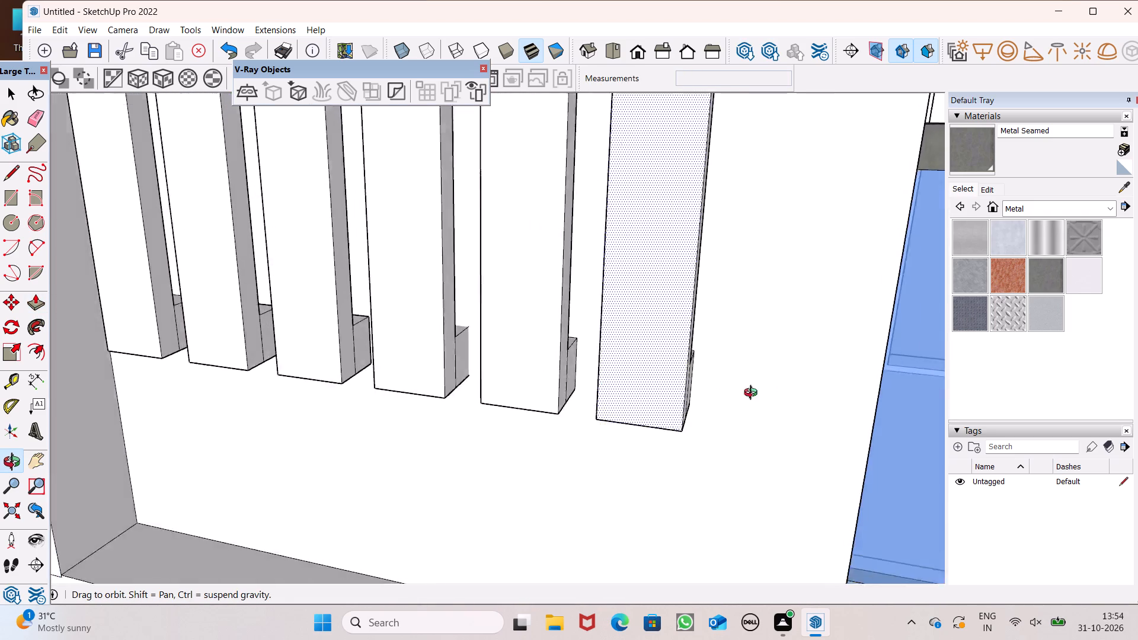
{"action": "middle_click_drag", "start_coordinate": [753, 394], "coordinate": [769, 374]}
{"action": "scroll", "coordinate": [618, 379], "scroll_direction": "down", "scroll_amount": 6}
{"action": "scroll", "coordinate": [348, 332], "scroll_direction": "down", "scroll_amount": 7}
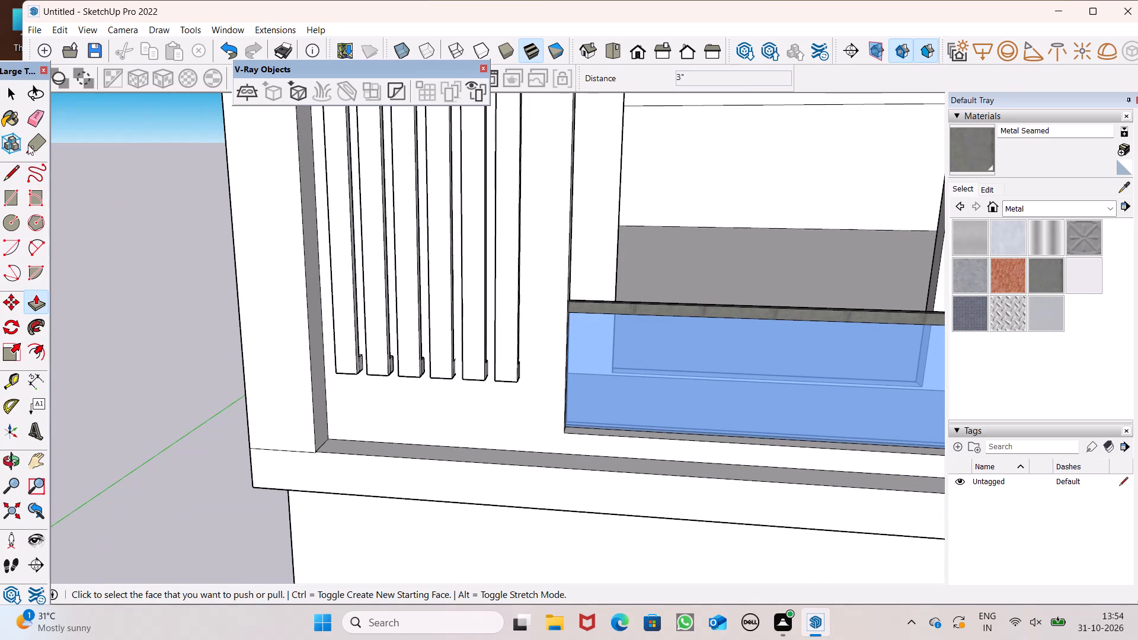
{"action": "left_click", "coordinate": [28, 112]}
{"action": "middle_click_drag", "start_coordinate": [464, 368], "coordinate": [324, 338]}
{"action": "scroll", "coordinate": [401, 336], "scroll_direction": "up", "scroll_amount": 8}
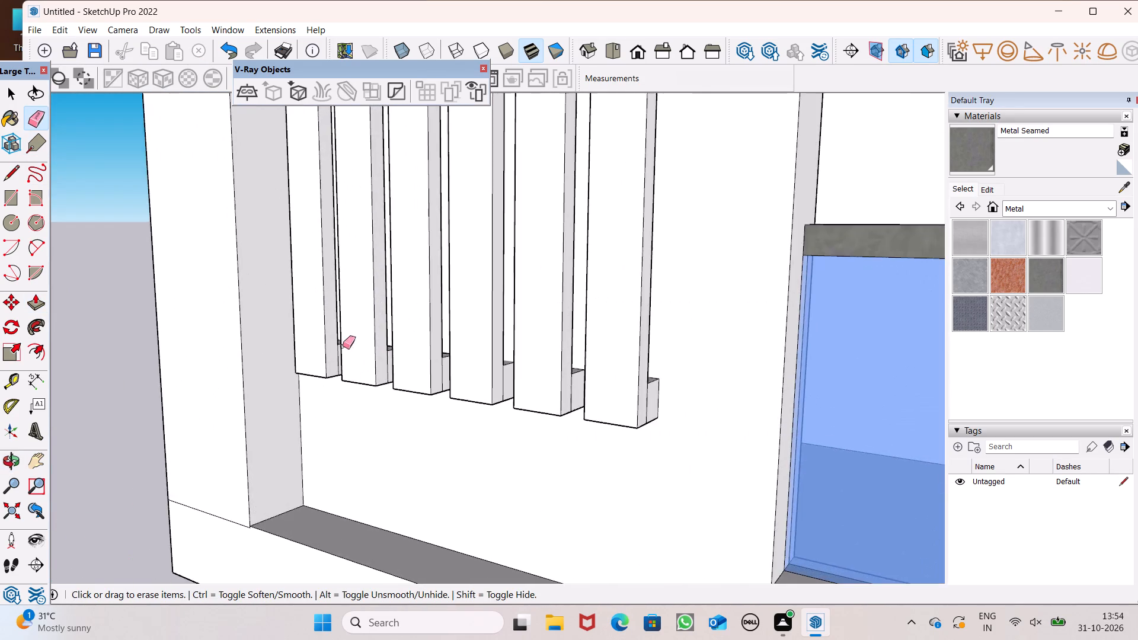
{"action": "scroll", "coordinate": [335, 361], "scroll_direction": "up", "scroll_amount": 7}
{"action": "left_click", "coordinate": [340, 361]}
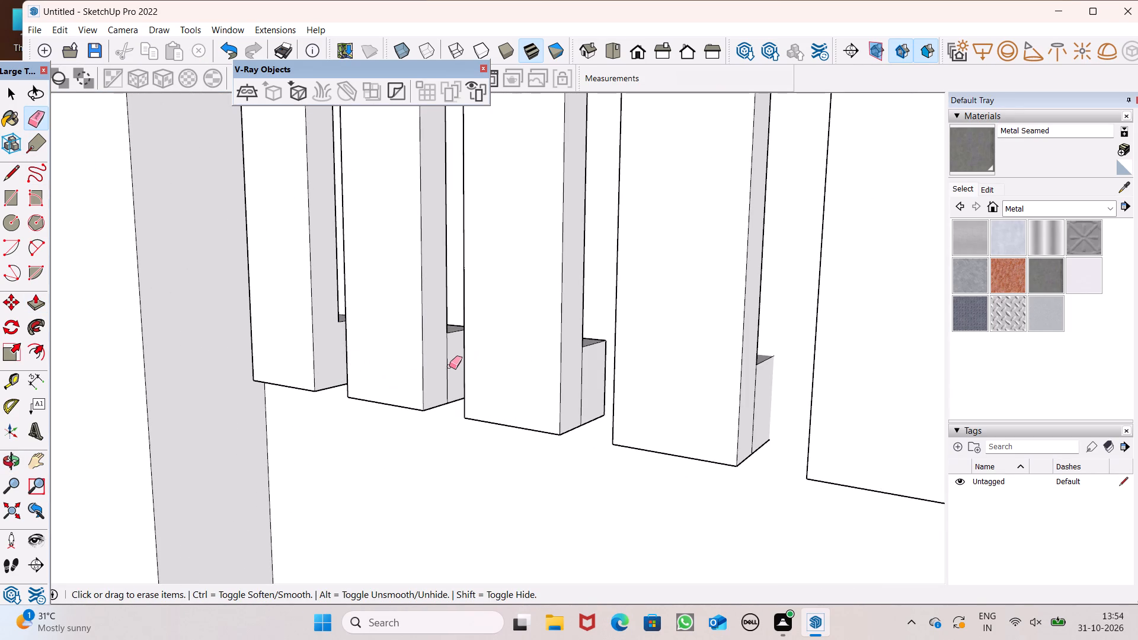
{"action": "left_click", "coordinate": [447, 366]}
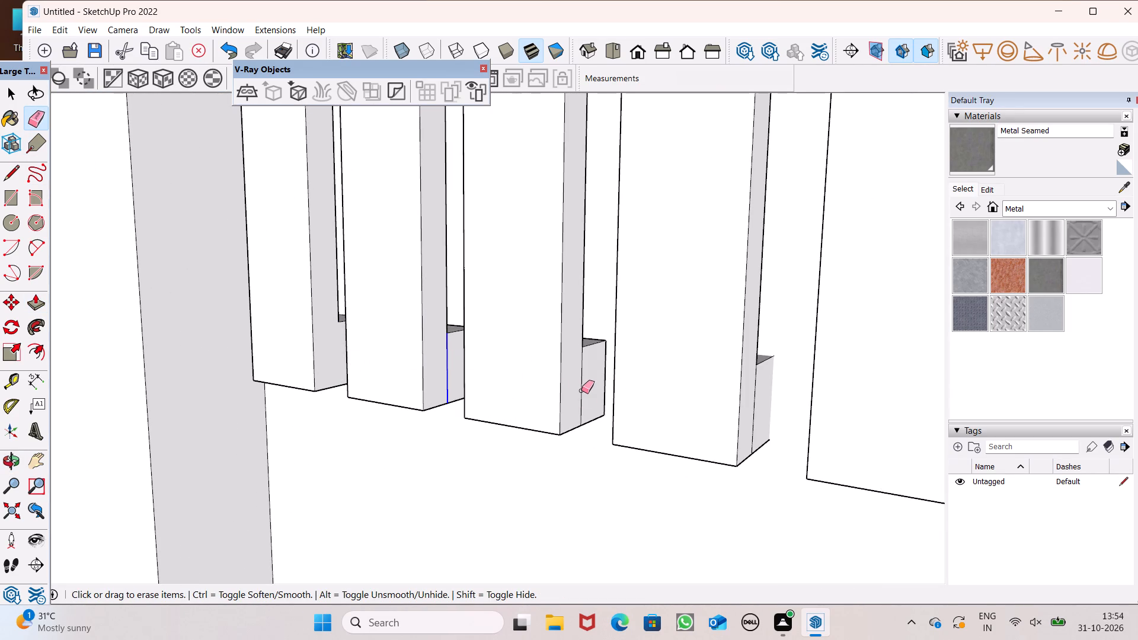
{"action": "left_click", "coordinate": [581, 391]}
Erase the vertical seam edges where the bottom blocks meet the fourth, fifth and sixth bars, on their balcony-facing sides.
{"action": "scroll", "coordinate": [419, 325], "scroll_direction": "down", "scroll_amount": 8}
{"action": "scroll", "coordinate": [565, 353], "scroll_direction": "up", "scroll_amount": 5}
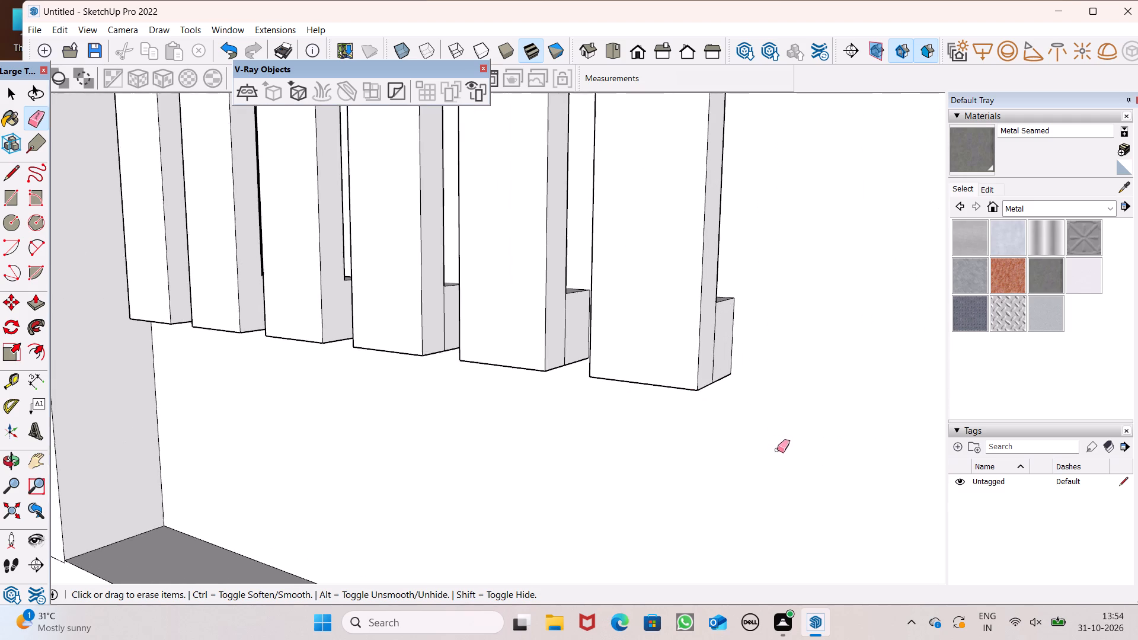
{"action": "scroll", "coordinate": [777, 450], "scroll_direction": "up", "scroll_amount": 1}
{"action": "scroll", "coordinate": [659, 377], "scroll_direction": "up", "scroll_amount": 3}
{"action": "left_click", "coordinate": [387, 303]}
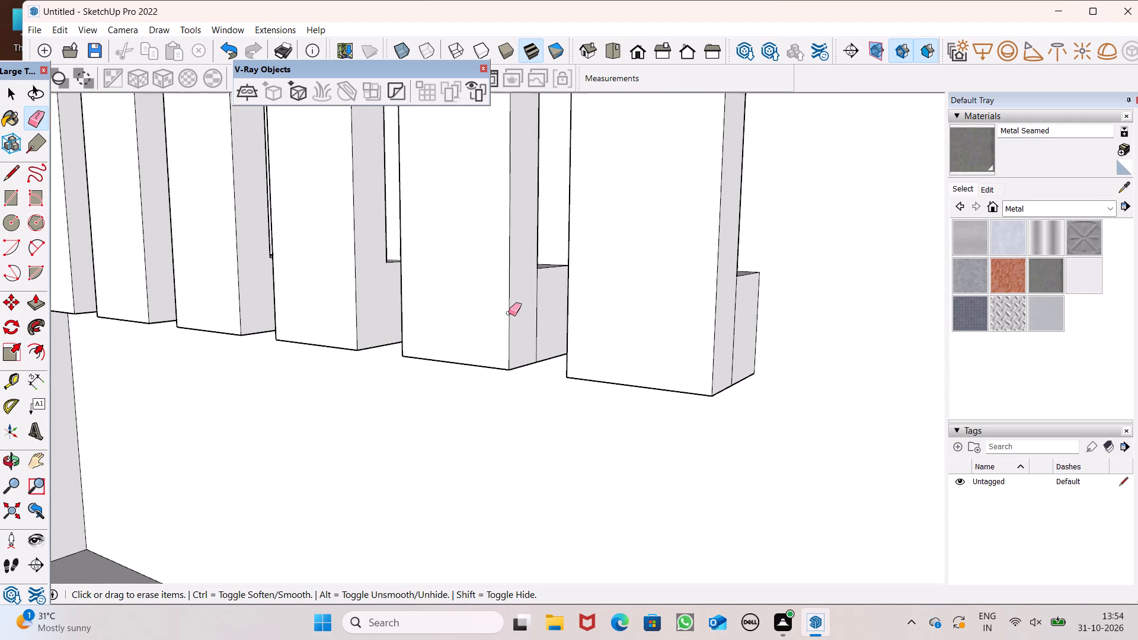
{"action": "left_click_drag", "start_coordinate": [542, 325], "coordinate": [536, 334]}
{"action": "left_click_drag", "start_coordinate": [740, 351], "coordinate": [736, 354]}
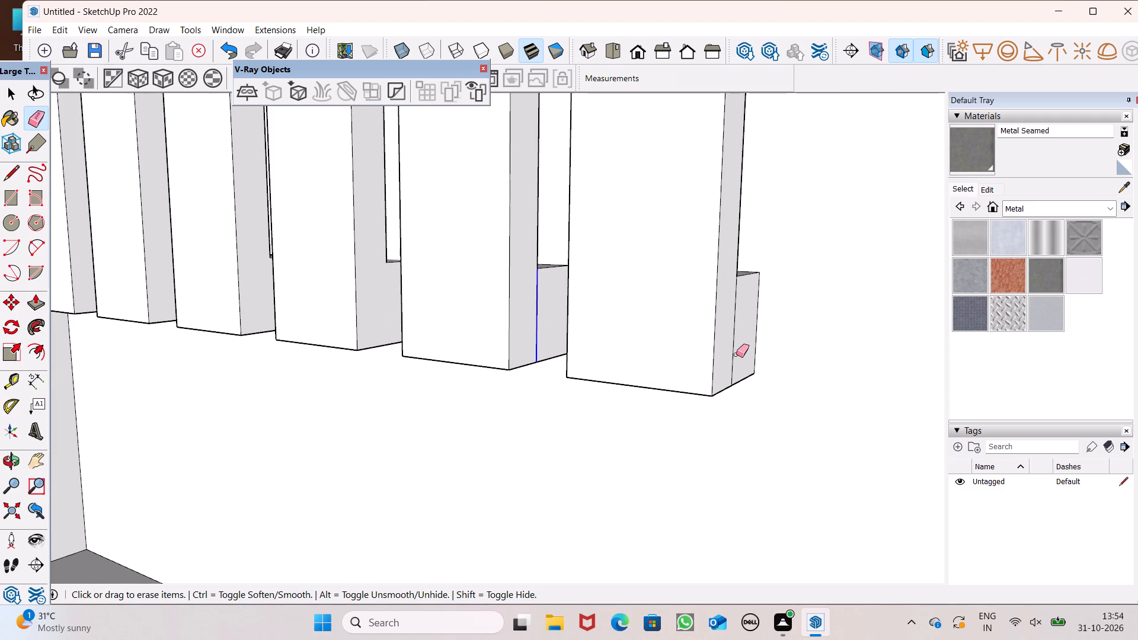
{"action": "left_click_drag", "start_coordinate": [736, 354], "coordinate": [719, 362]}
Erase the vertical seam edges of the bottom blocks on the first three bars, on the sides facing away from the balcony.
{"action": "scroll", "coordinate": [657, 353], "scroll_direction": "down", "scroll_amount": 4}
{"action": "middle_click_drag", "start_coordinate": [426, 373], "coordinate": [921, 388]}
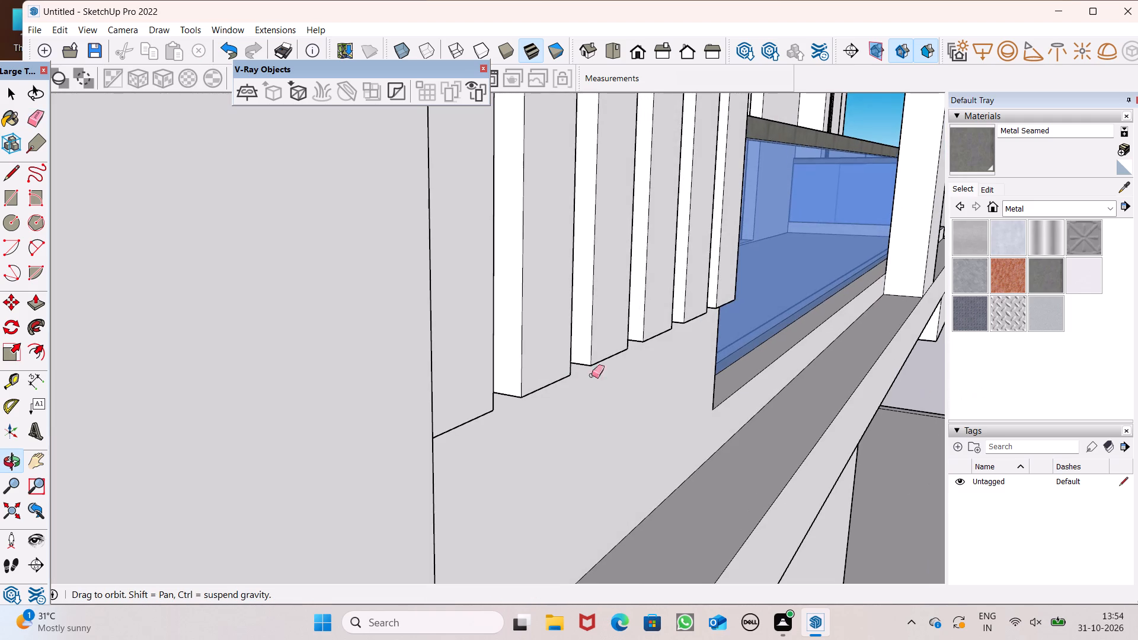
{"action": "middle_click_drag", "start_coordinate": [650, 354], "coordinate": [583, 340]}
{"action": "scroll", "coordinate": [394, 330], "scroll_direction": "up", "scroll_amount": 1}
{"action": "scroll", "coordinate": [260, 356], "scroll_direction": "up", "scroll_amount": 2}
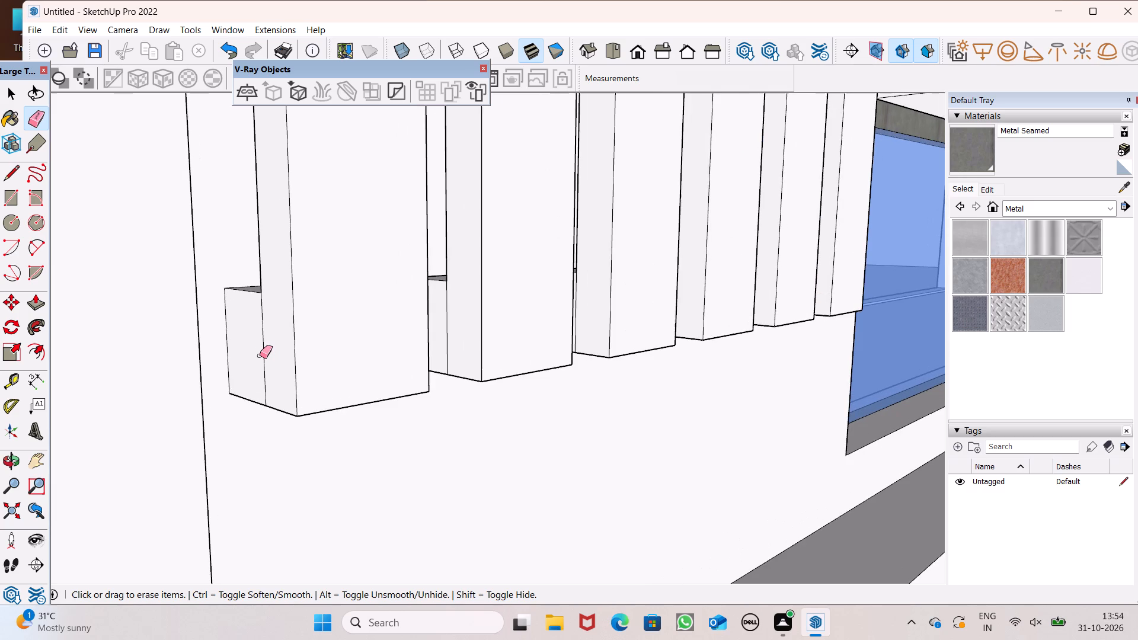
{"action": "left_click", "coordinate": [260, 356]}
{"action": "left_click_drag", "start_coordinate": [265, 341], "coordinate": [257, 329]}
{"action": "left_click_drag", "start_coordinate": [455, 319], "coordinate": [445, 322]}
{"action": "scroll", "coordinate": [561, 280], "scroll_direction": "up", "scroll_amount": 9}
{"action": "left_click_drag", "start_coordinate": [544, 352], "coordinate": [536, 355]}
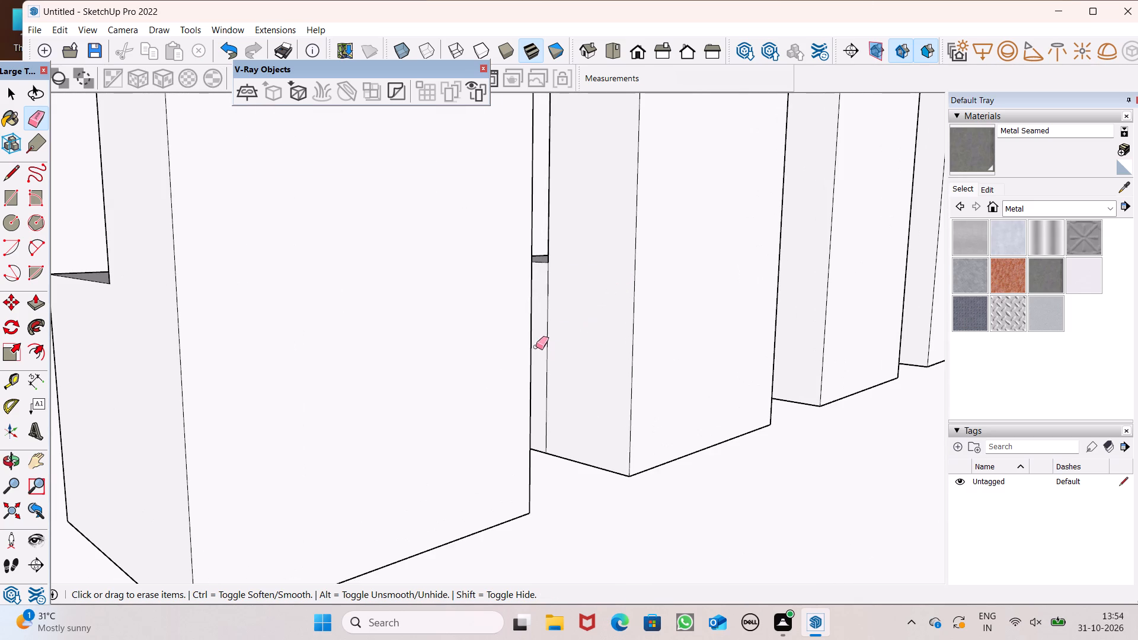
{"action": "left_click", "coordinate": [545, 345]}
{"action": "left_click", "coordinate": [544, 344]}
{"action": "left_click_drag", "start_coordinate": [546, 336], "coordinate": [551, 330]}
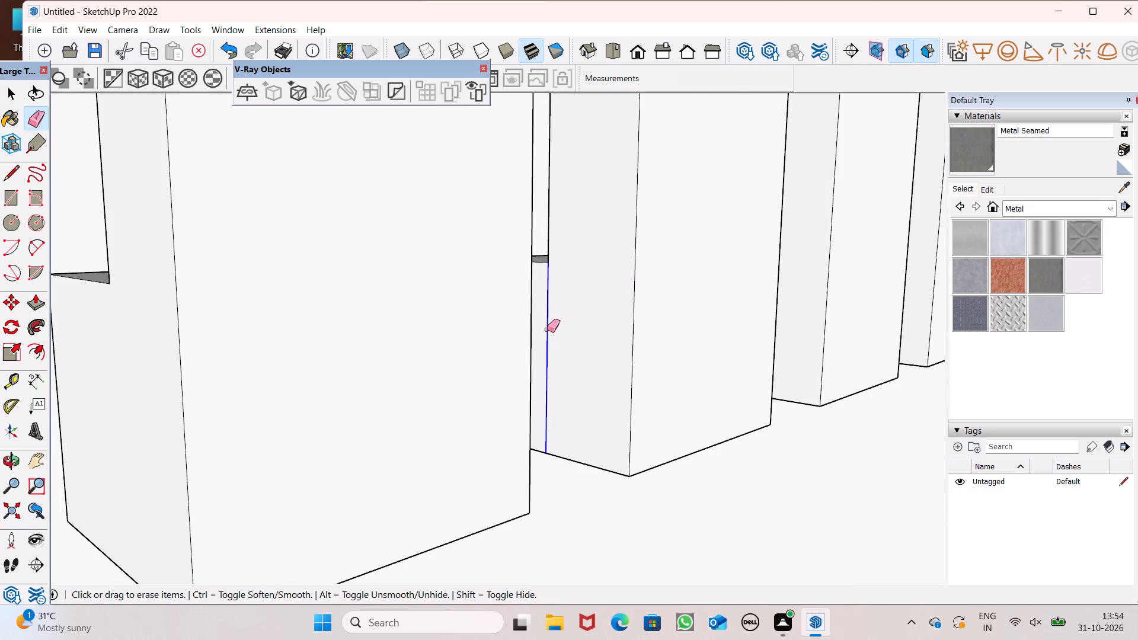
Erase the vertical seam edges of the bottom blocks on the fourth, fifth and sixth bars, on the sides facing away from the balcony.
{"action": "scroll", "coordinate": [522, 357], "scroll_direction": "down", "scroll_amount": 8}
{"action": "scroll", "coordinate": [721, 379], "scroll_direction": "up", "scroll_amount": 5}
{"action": "middle_click_drag", "start_coordinate": [691, 351], "coordinate": [595, 385]}
{"action": "scroll", "coordinate": [581, 375], "scroll_direction": "up", "scroll_amount": 1}
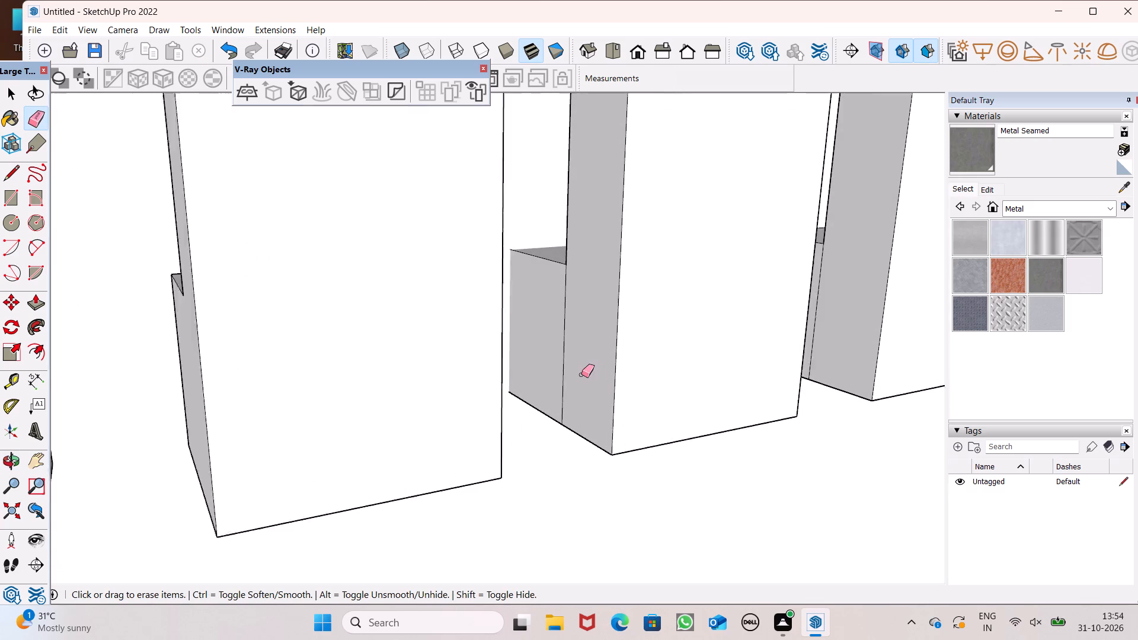
{"action": "scroll", "coordinate": [581, 375], "scroll_direction": "up", "scroll_amount": 1}
{"action": "left_click_drag", "start_coordinate": [573, 356], "coordinate": [552, 359]}
{"action": "scroll", "coordinate": [548, 340], "scroll_direction": "down", "scroll_amount": 5}
{"action": "scroll", "coordinate": [752, 345], "scroll_direction": "up", "scroll_amount": 4}
{"action": "left_click_drag", "start_coordinate": [740, 321], "coordinate": [727, 319]}
{"action": "scroll", "coordinate": [670, 338], "scroll_direction": "down", "scroll_amount": 8}
{"action": "scroll", "coordinate": [798, 309], "scroll_direction": "up", "scroll_amount": 7}
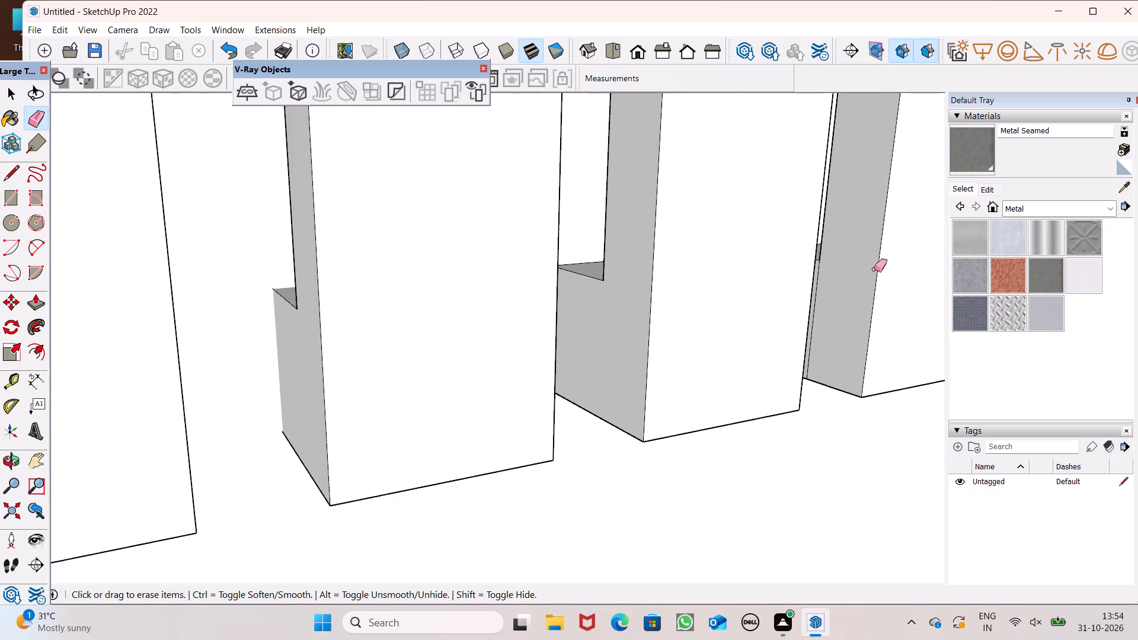
{"action": "middle_click_drag", "start_coordinate": [877, 297], "coordinate": [846, 295]}
{"action": "scroll", "coordinate": [839, 310], "scroll_direction": "up", "scroll_amount": 3}
{"action": "left_click", "coordinate": [827, 330]}
{"action": "scroll", "coordinate": [819, 360], "scroll_direction": "down", "scroll_amount": 6}
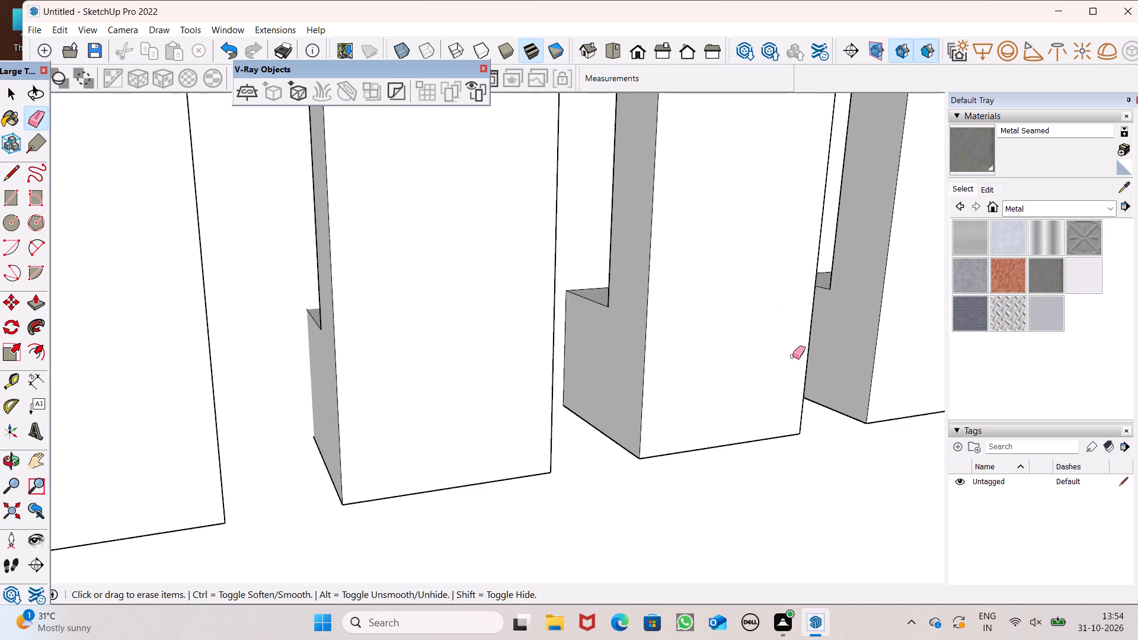
Erase the vertical seam edge where the top block meets the bar nearest the balcony, on its balcony-facing side.
{"action": "scroll", "coordinate": [712, 337], "scroll_direction": "down", "scroll_amount": 5}
{"action": "middle_click_drag", "start_coordinate": [797, 366], "coordinate": [703, 356]}
{"action": "scroll", "coordinate": [701, 347], "scroll_direction": "down", "scroll_amount": 7}
{"action": "scroll", "coordinate": [656, 392], "scroll_direction": "down", "scroll_amount": 20}
{"action": "scroll", "coordinate": [656, 392], "scroll_direction": "down", "scroll_amount": 4}
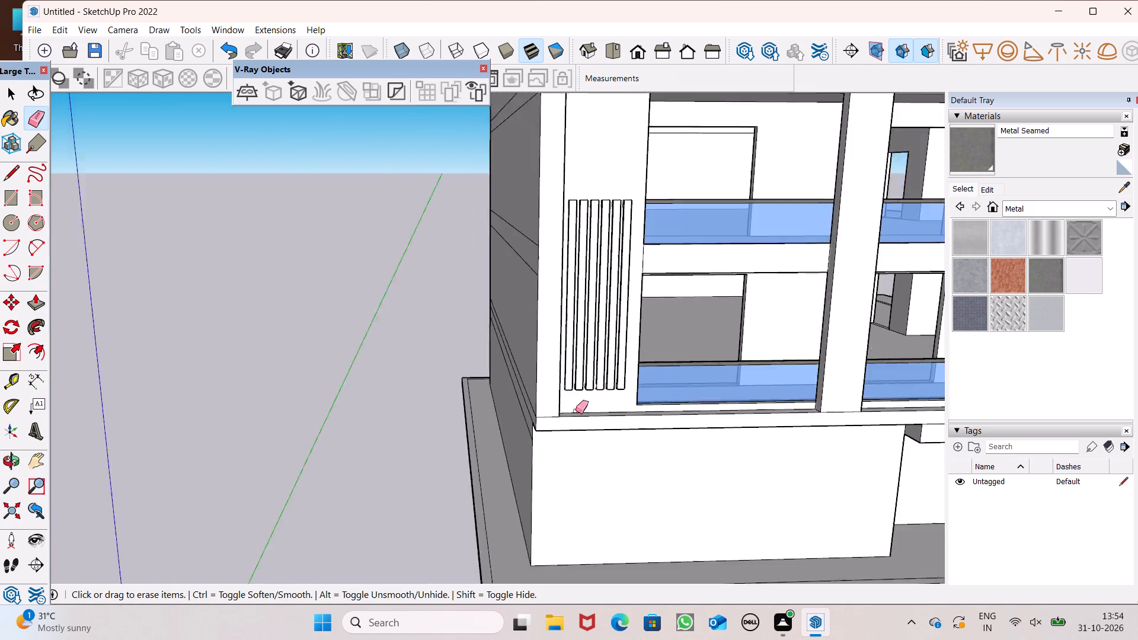
{"action": "scroll", "coordinate": [576, 411], "scroll_direction": "down", "scroll_amount": 1}
{"action": "middle_click_drag", "start_coordinate": [587, 391], "coordinate": [311, 412]}
{"action": "scroll", "coordinate": [340, 412], "scroll_direction": "up", "scroll_amount": 1}
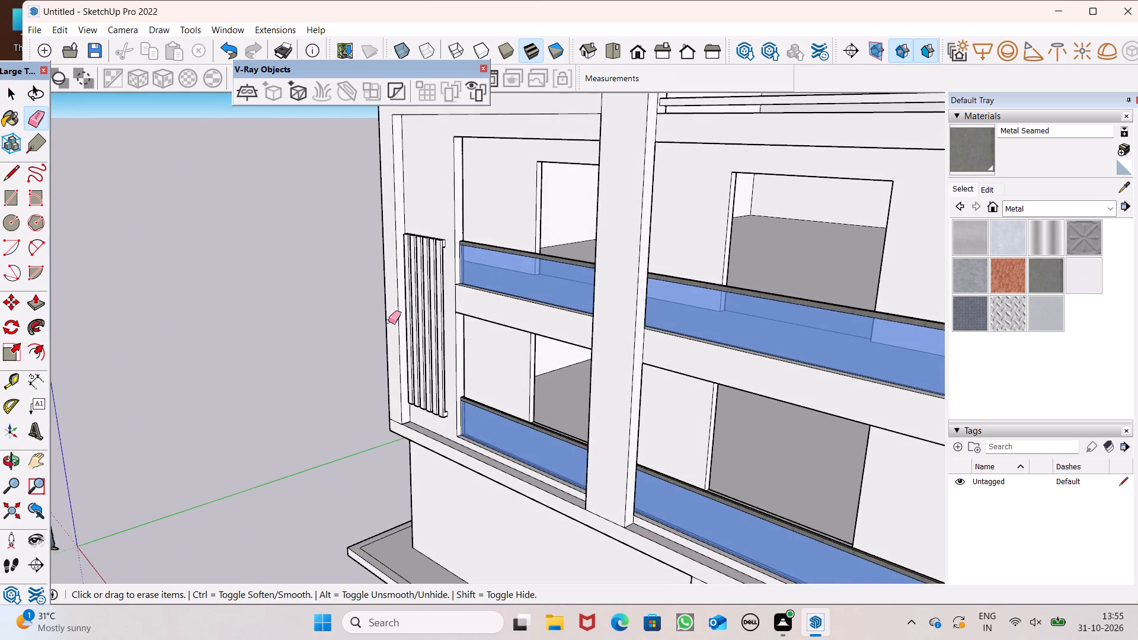
{"action": "scroll", "coordinate": [402, 294], "scroll_direction": "up", "scroll_amount": 9}
{"action": "scroll", "coordinate": [488, 203], "scroll_direction": "up", "scroll_amount": 5}
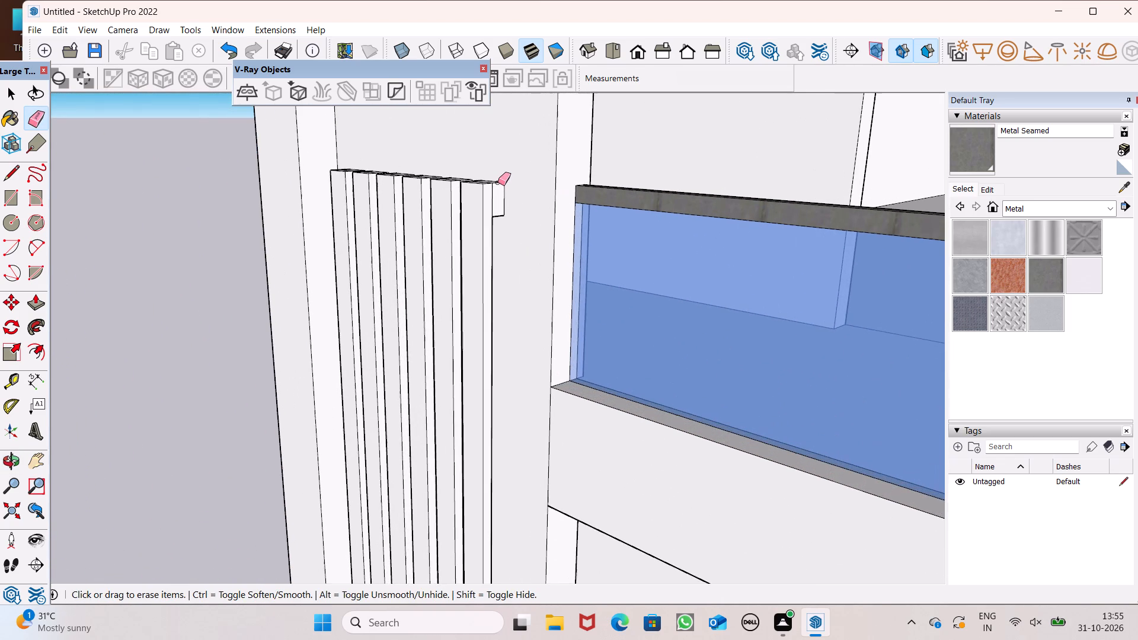
{"action": "scroll", "coordinate": [497, 200], "scroll_direction": "up", "scroll_amount": 7}
{"action": "left_click_drag", "start_coordinate": [483, 208], "coordinate": [496, 194]}
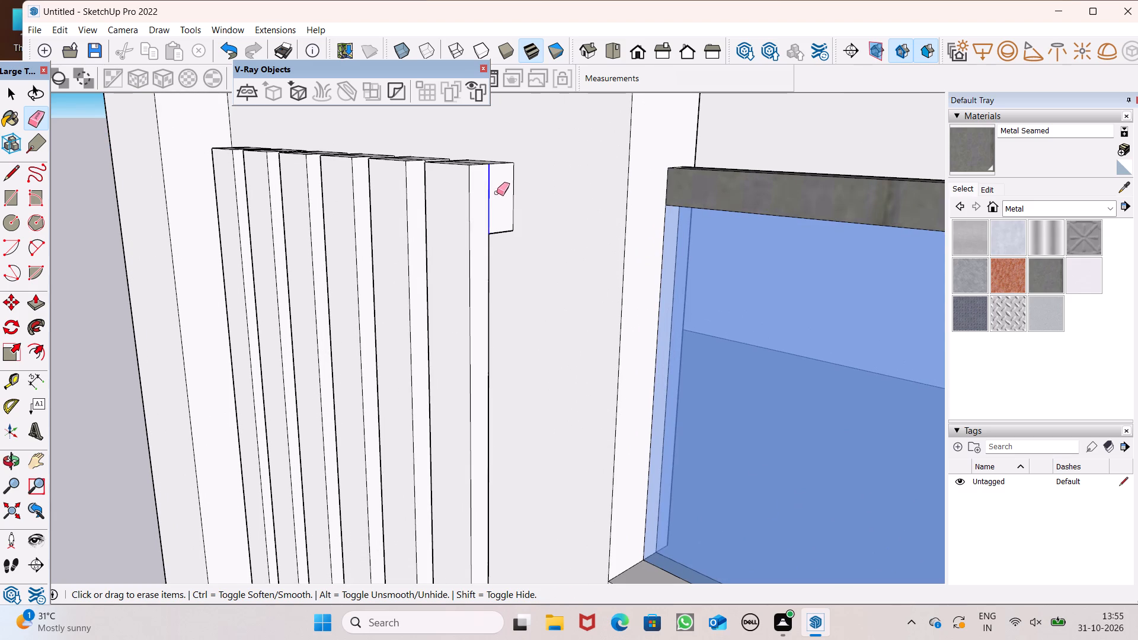
Erase the vertical seam edges of the top blocks on the second and third bars from the balcony, on their balcony-facing sides.
{"action": "scroll", "coordinate": [393, 199], "scroll_direction": "up", "scroll_amount": 9}
{"action": "scroll", "coordinate": [506, 173], "scroll_direction": "up", "scroll_amount": 5}
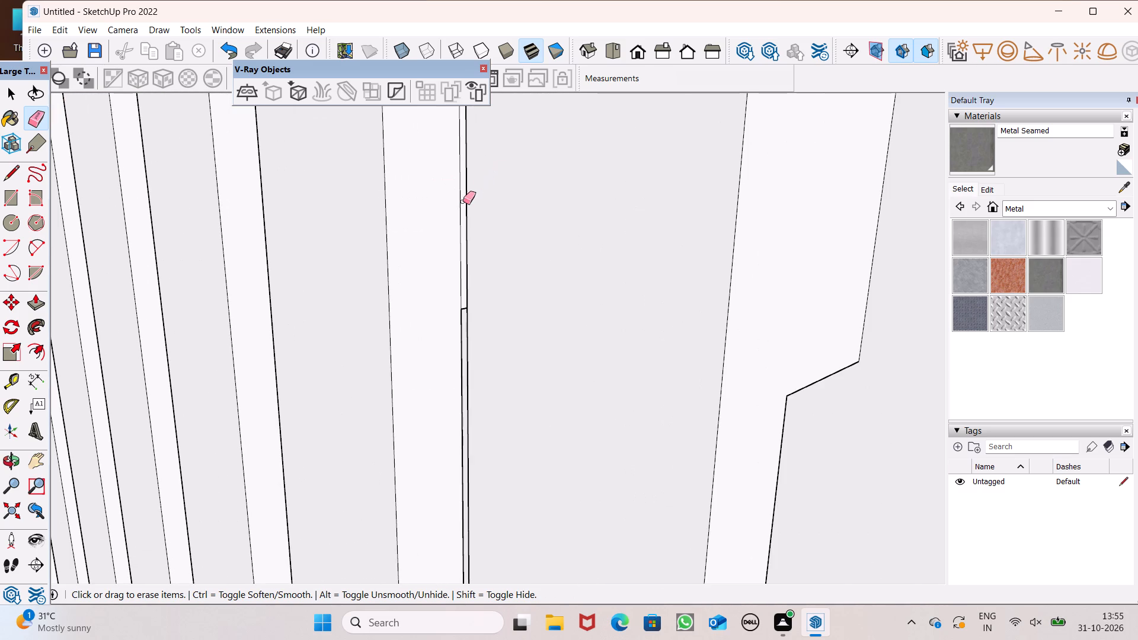
{"action": "middle_click_drag", "start_coordinate": [516, 219], "coordinate": [553, 234]}
{"action": "scroll", "coordinate": [480, 207], "scroll_direction": "up", "scroll_amount": 1}
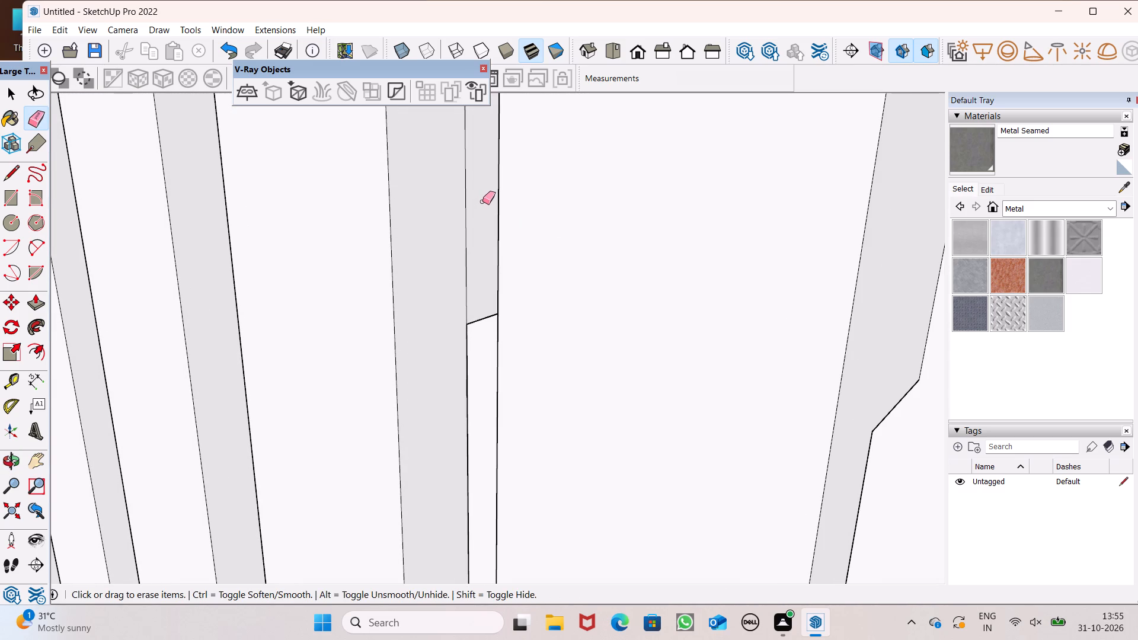
{"action": "left_click_drag", "start_coordinate": [472, 219], "coordinate": [469, 225]}
{"action": "left_click", "coordinate": [466, 221]}
{"action": "scroll", "coordinate": [481, 249], "scroll_direction": "down", "scroll_amount": 8}
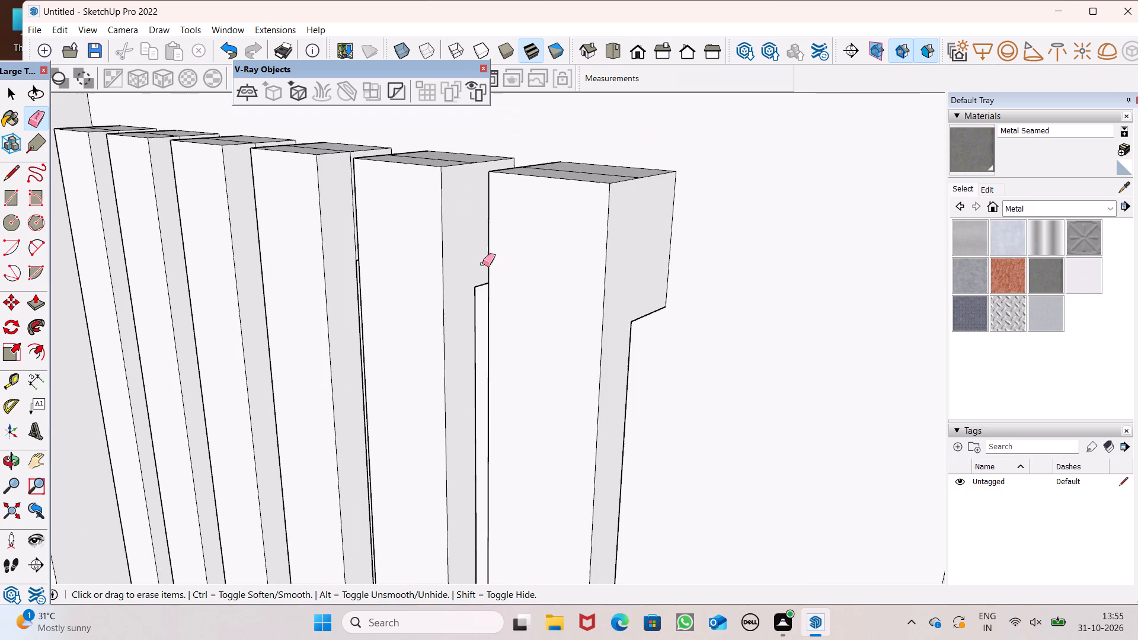
{"action": "scroll", "coordinate": [354, 227], "scroll_direction": "up", "scroll_amount": 8}
{"action": "middle_click_drag", "start_coordinate": [355, 211], "coordinate": [365, 213]}
{"action": "scroll", "coordinate": [369, 209], "scroll_direction": "up", "scroll_amount": 4}
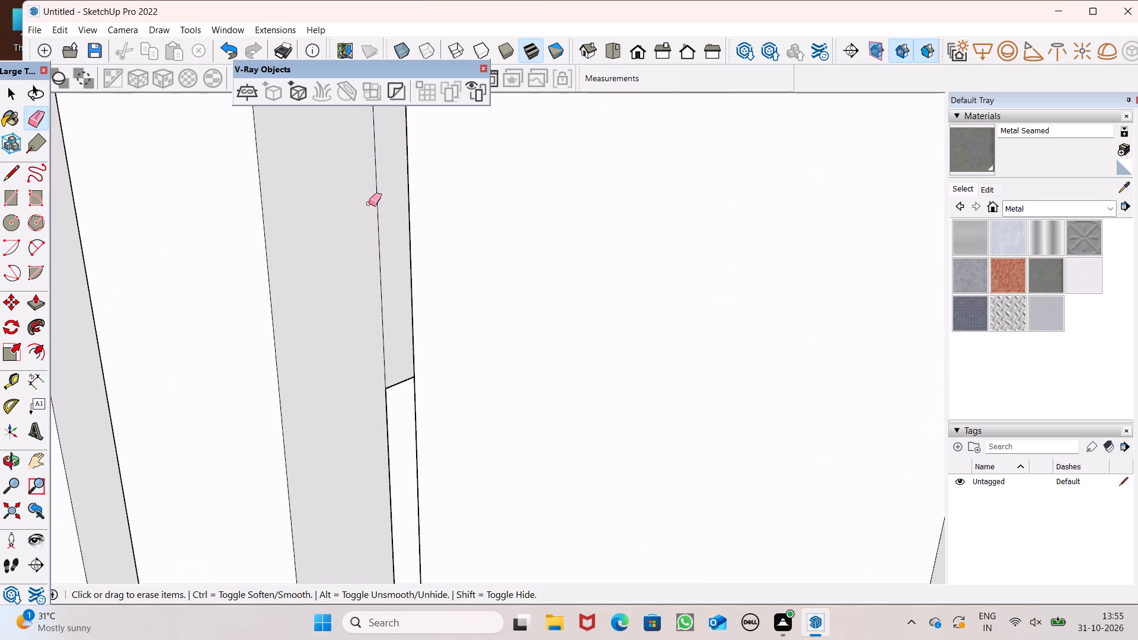
{"action": "left_click_drag", "start_coordinate": [369, 200], "coordinate": [378, 183]}
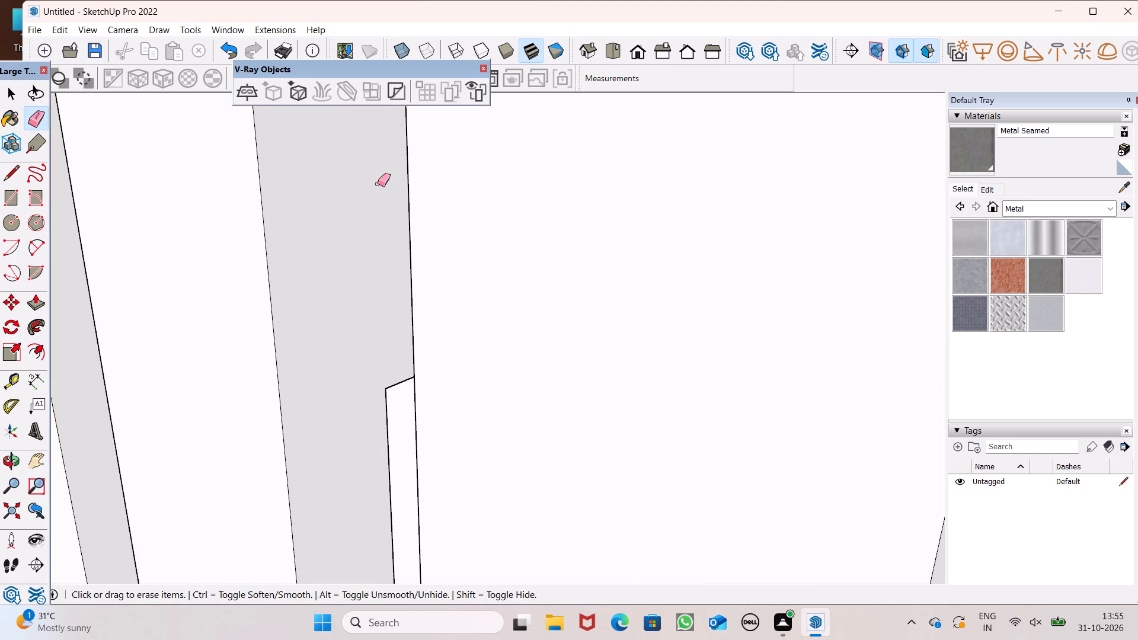
Erase the seam lines across the top faces of the four bars nearest the balcony, plus the fourth one's balcony-facing side seam.
{"action": "scroll", "coordinate": [381, 225], "scroll_direction": "down", "scroll_amount": 9}
{"action": "middle_click_drag", "start_coordinate": [356, 260], "coordinate": [364, 288]}
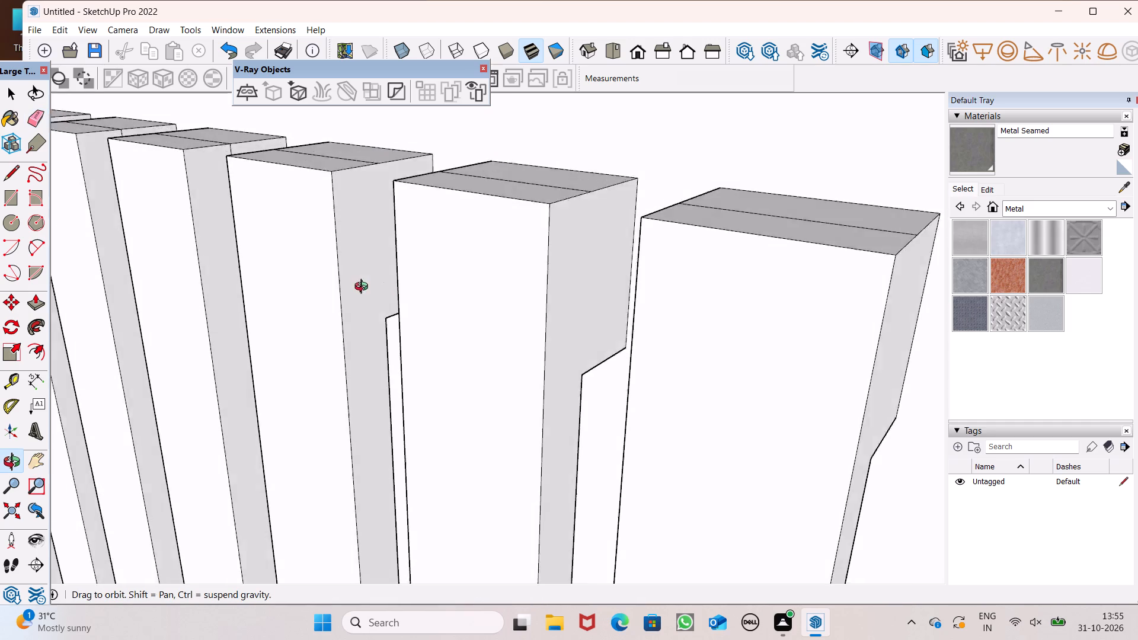
{"action": "middle_click_drag", "start_coordinate": [364, 288], "coordinate": [378, 337]}
{"action": "left_click_drag", "start_coordinate": [465, 227], "coordinate": [471, 224]}
{"action": "left_click_drag", "start_coordinate": [828, 332], "coordinate": [826, 312]}
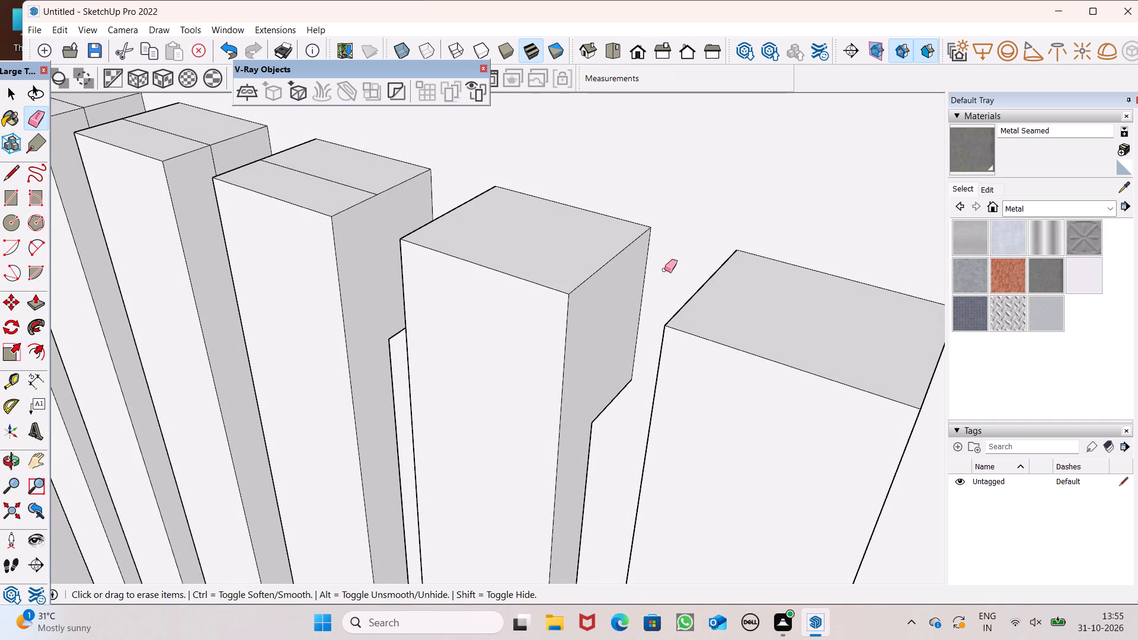
{"action": "left_click_drag", "start_coordinate": [303, 168], "coordinate": [303, 174]}
{"action": "left_click", "coordinate": [180, 140]}
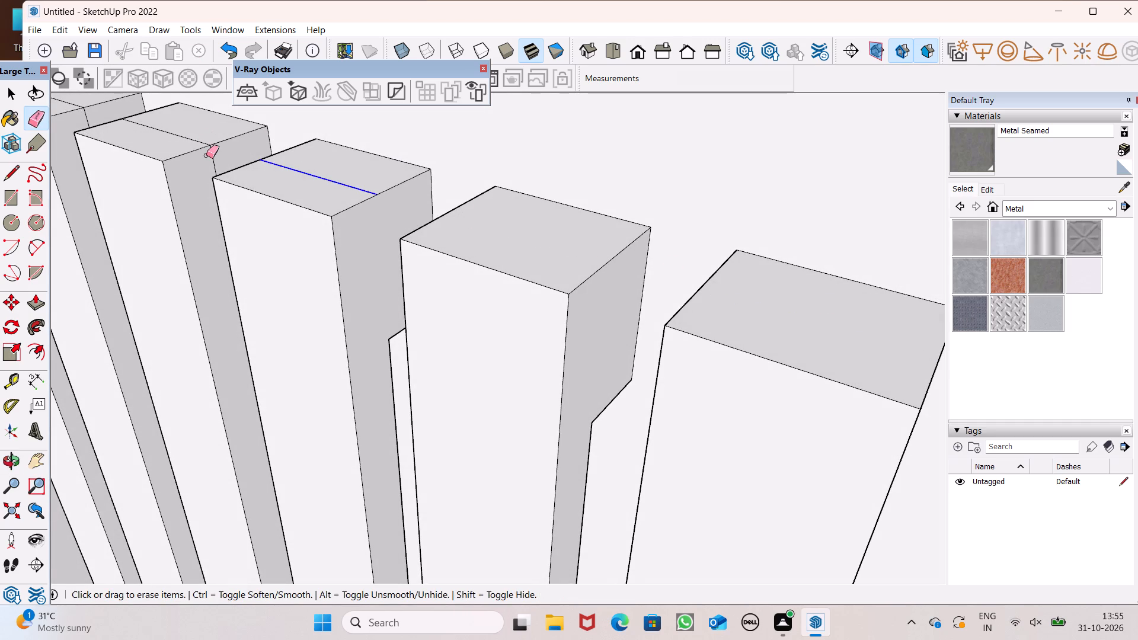
{"action": "left_click", "coordinate": [206, 155]}
{"action": "left_click", "coordinate": [211, 155]}
{"action": "left_click", "coordinate": [191, 141]}
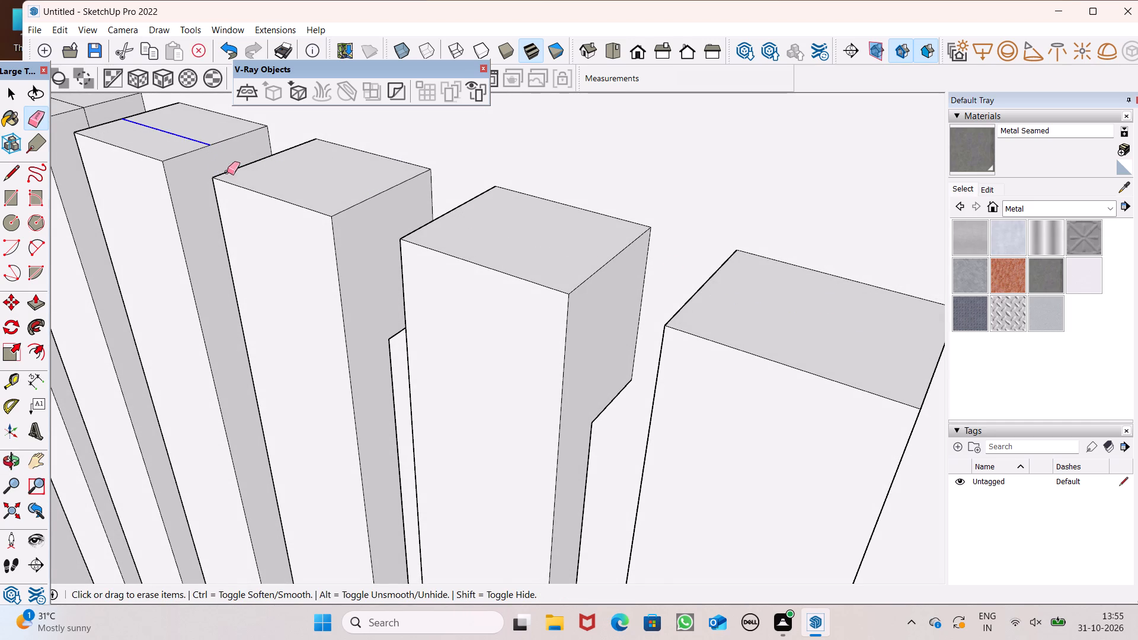
Erase the top-face seam and the balcony-facing side seam of the top block on the second-farthest bar from the balcony.
{"action": "scroll", "coordinate": [229, 185], "scroll_direction": "down", "scroll_amount": 3}
{"action": "middle_click_drag", "start_coordinate": [248, 241], "coordinate": [426, 159]}
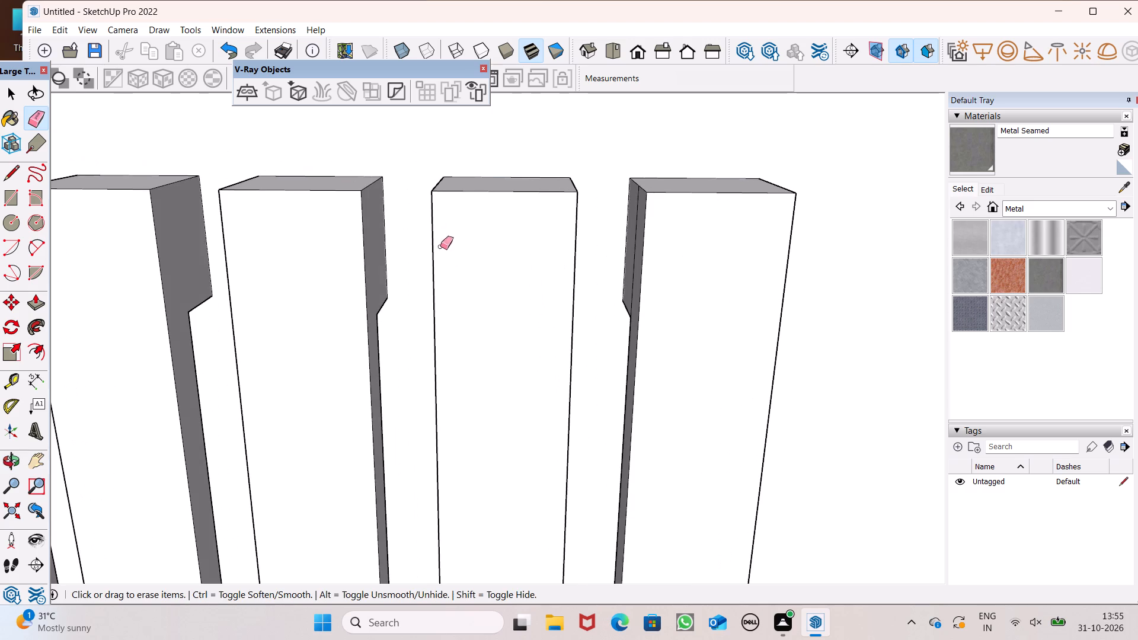
{"action": "scroll", "coordinate": [469, 268], "scroll_direction": "down", "scroll_amount": 8}
{"action": "middle_click_drag", "start_coordinate": [280, 252], "coordinate": [177, 273]}
{"action": "scroll", "coordinate": [174, 235], "scroll_direction": "up", "scroll_amount": 7}
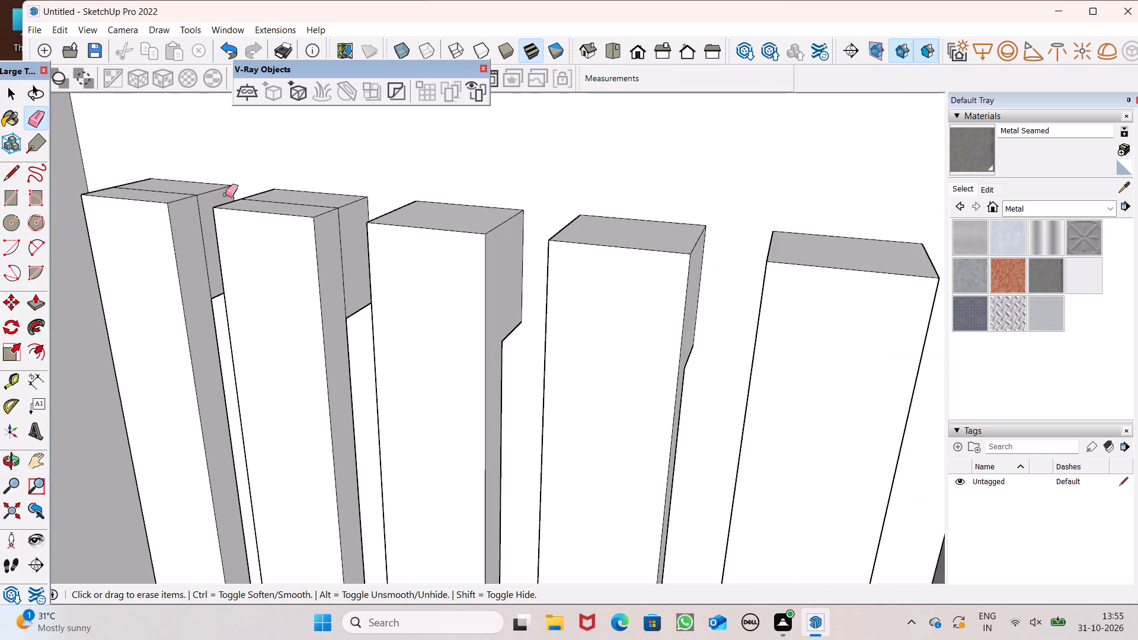
{"action": "scroll", "coordinate": [312, 224], "scroll_direction": "up", "scroll_amount": 7}
{"action": "left_click_drag", "start_coordinate": [328, 185], "coordinate": [326, 196]}
{"action": "left_click_drag", "start_coordinate": [349, 242], "coordinate": [349, 244]}
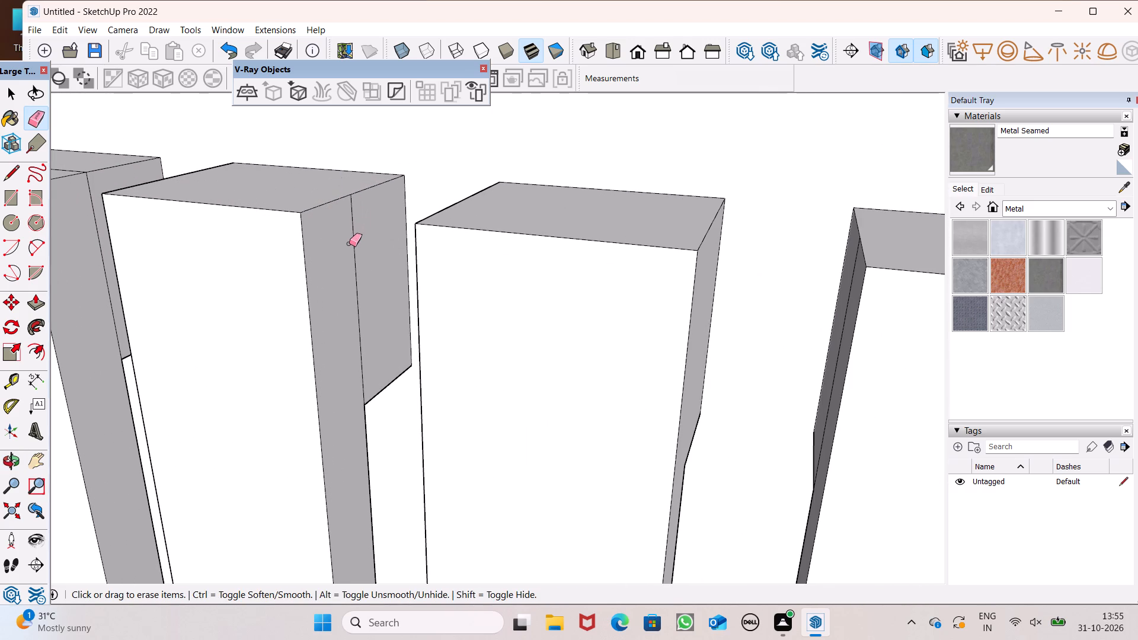
{"action": "left_click_drag", "start_coordinate": [349, 244], "coordinate": [354, 235]}
Erase the balcony-facing side seam and the top-face seam on the bar farthest from the balcony, keeping its outer edges.
{"action": "scroll", "coordinate": [353, 267], "scroll_direction": "down", "scroll_amount": 6}
{"action": "scroll", "coordinate": [207, 238], "scroll_direction": "up", "scroll_amount": 3}
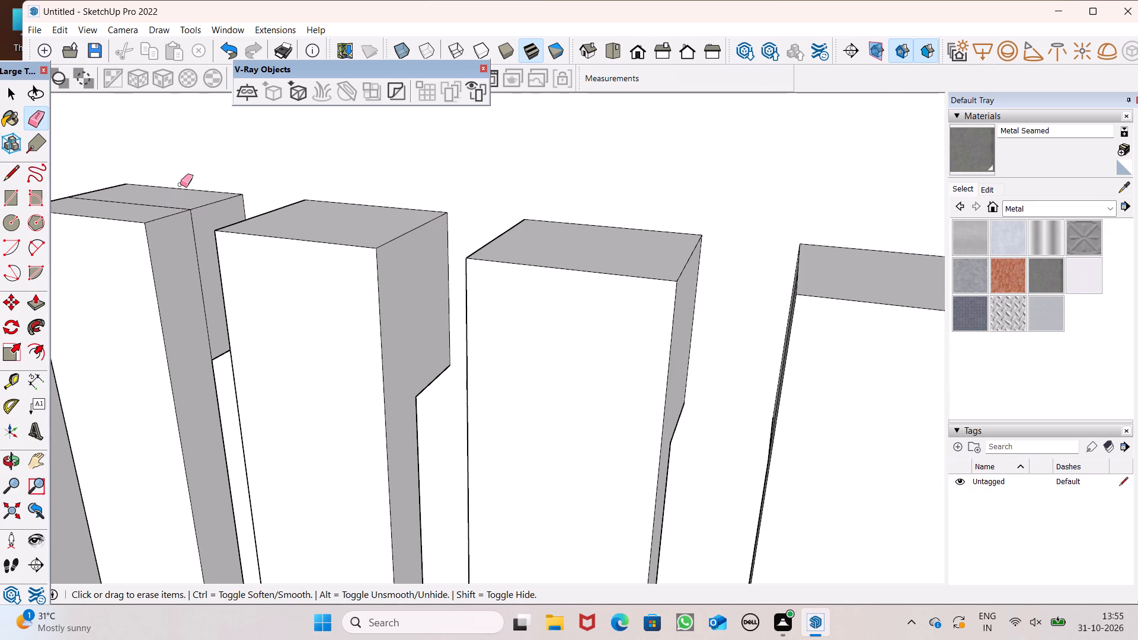
{"action": "scroll", "coordinate": [223, 210], "scroll_direction": "down", "scroll_amount": 1}
{"action": "scroll", "coordinate": [171, 202], "scroll_direction": "up", "scroll_amount": 6}
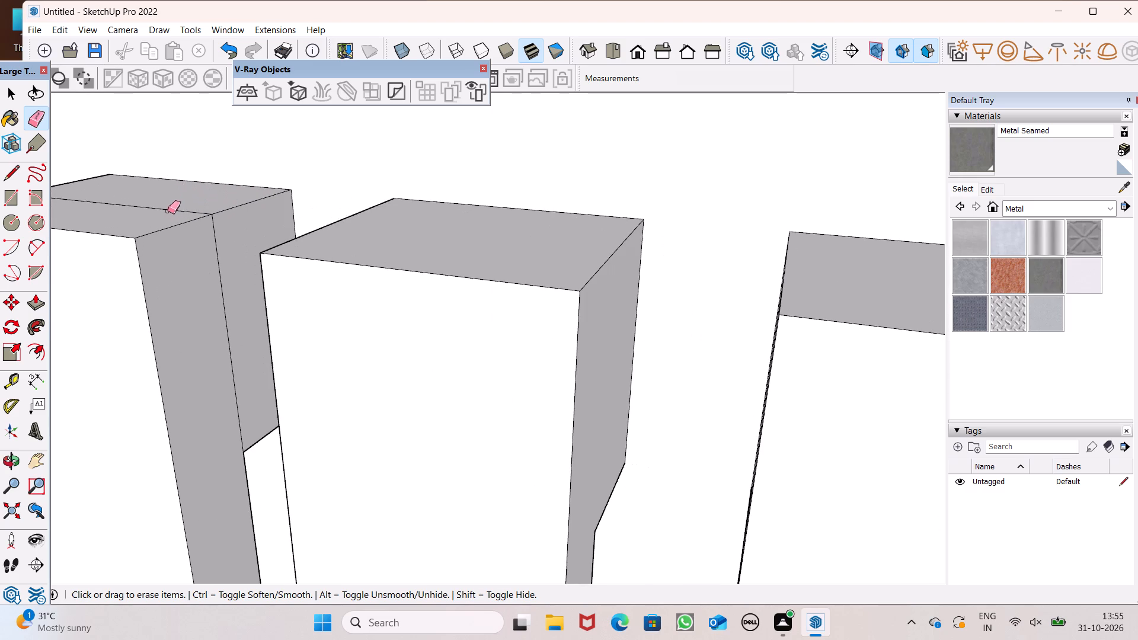
{"action": "left_click_drag", "start_coordinate": [170, 209], "coordinate": [201, 174]}
{"action": "key", "text": "ctrl+z"}
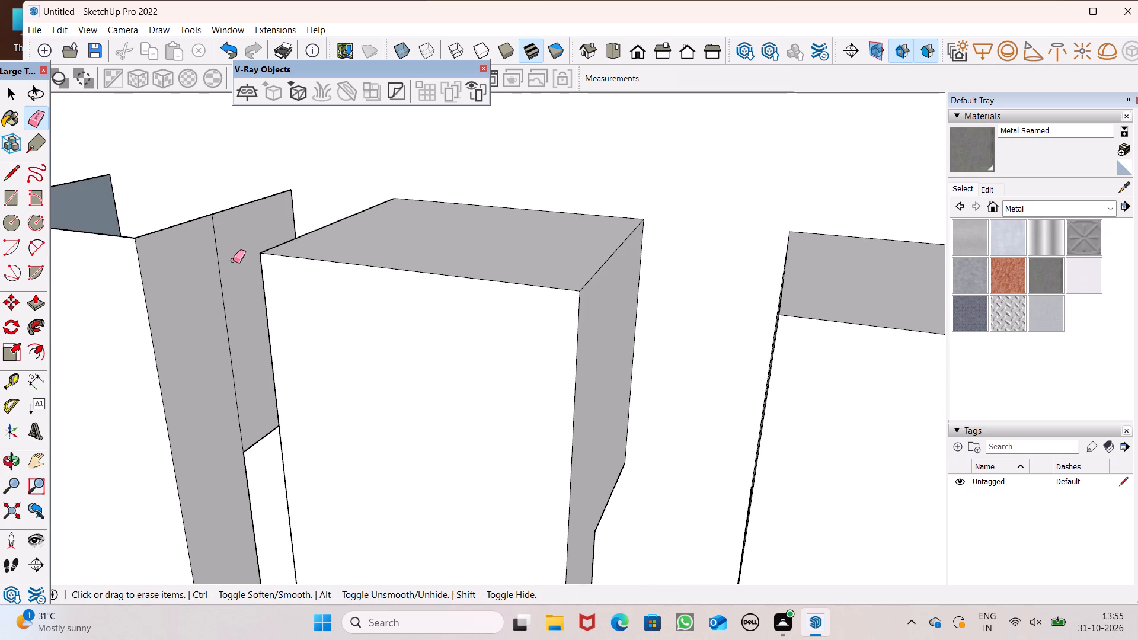
{"action": "left_click_drag", "start_coordinate": [224, 268], "coordinate": [216, 277]}
{"action": "left_click_drag", "start_coordinate": [191, 200], "coordinate": [189, 210]}
{"action": "left_click", "coordinate": [188, 210]}
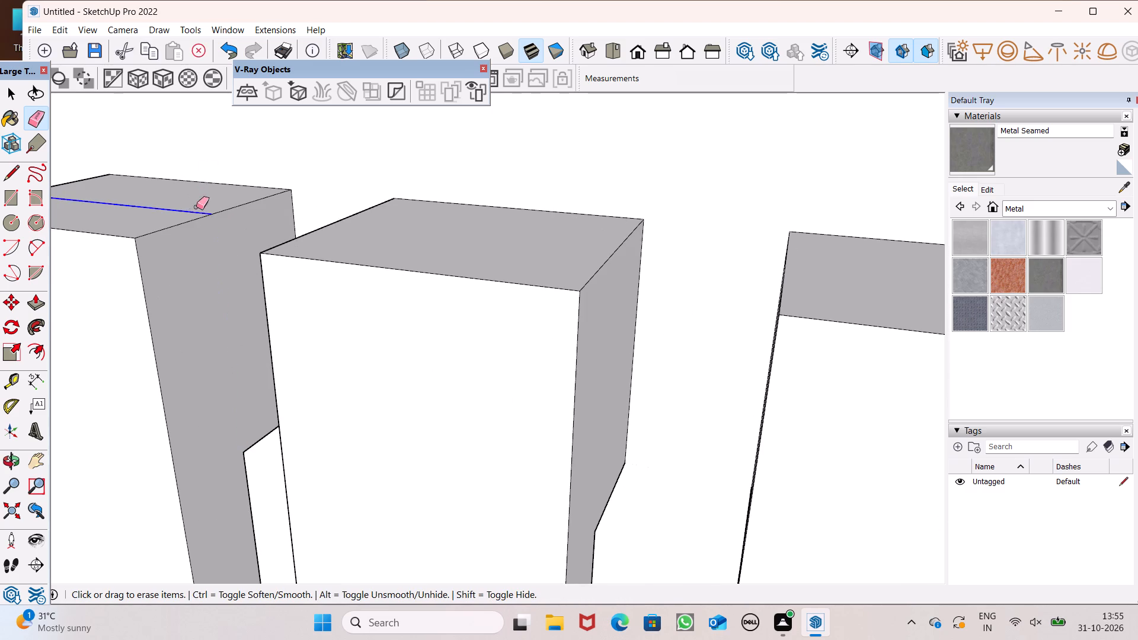
{"action": "key", "text": "space"}
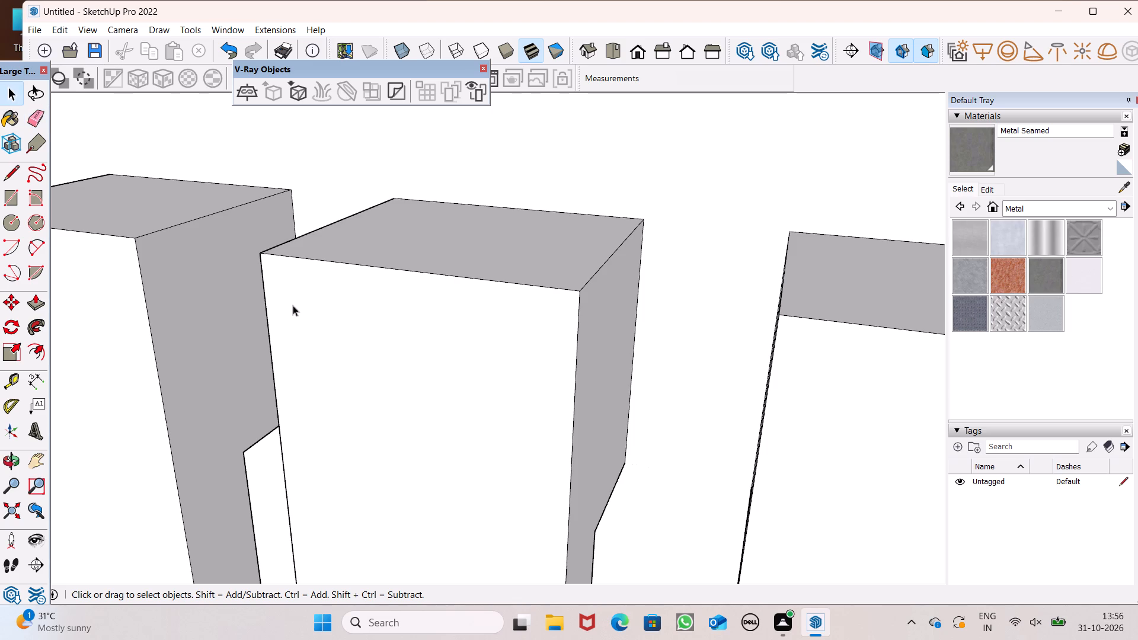
Erase the vertical top-block seam edges on the three bars farthest from the balcony, on the sides facing away from it.
{"action": "scroll", "coordinate": [327, 273], "scroll_direction": "down", "scroll_amount": 7}
{"action": "scroll", "coordinate": [359, 213], "scroll_direction": "down", "scroll_amount": 7}
{"action": "middle_click_drag", "start_coordinate": [450, 242], "coordinate": [653, 184]}
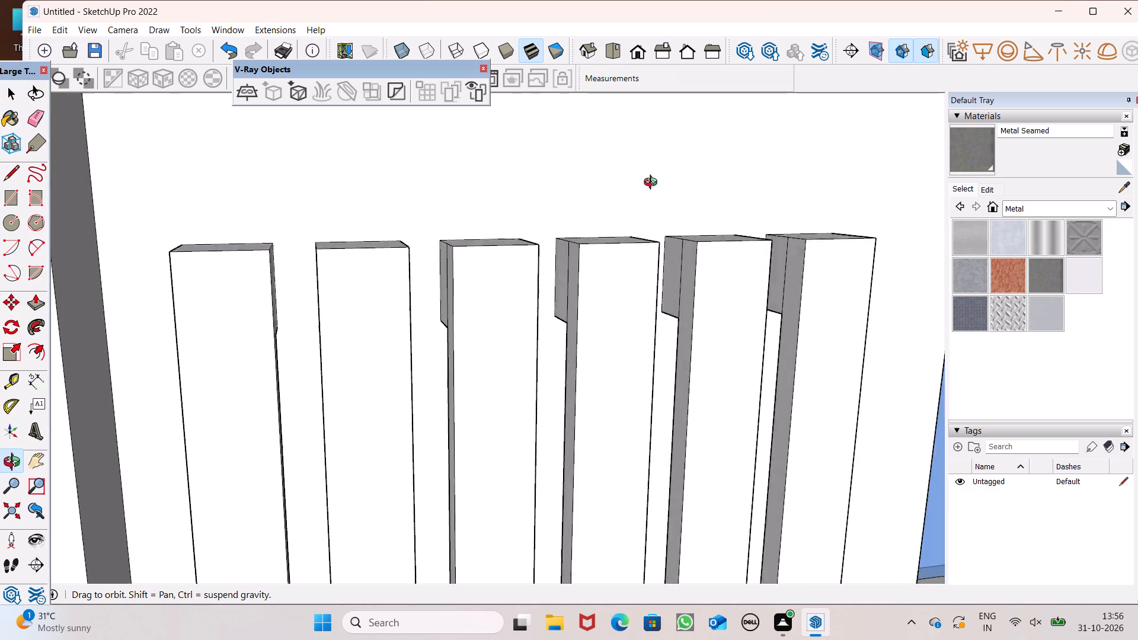
{"action": "middle_click_drag", "start_coordinate": [653, 184], "coordinate": [819, 179]}
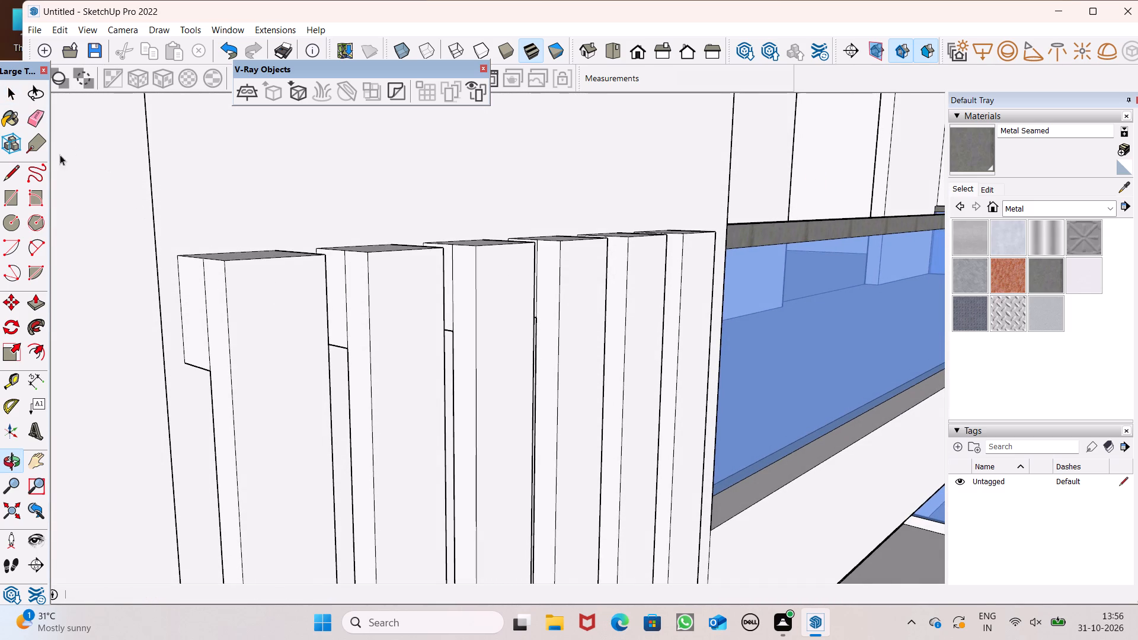
{"action": "left_click", "coordinate": [37, 133]}
{"action": "left_click", "coordinate": [37, 121]}
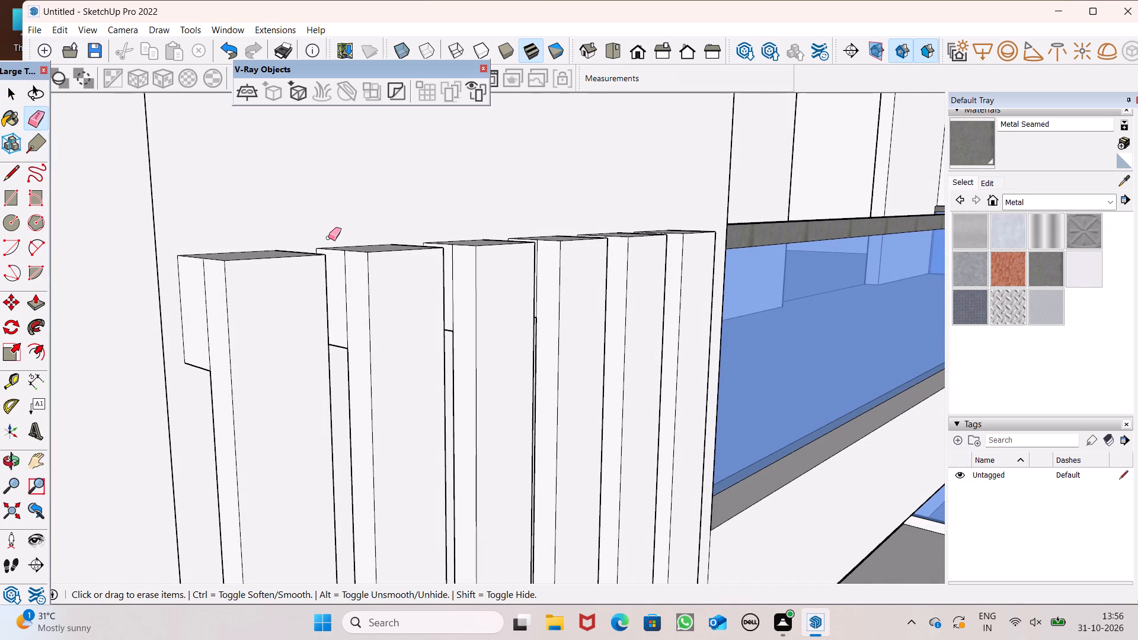
{"action": "scroll", "coordinate": [328, 238], "scroll_direction": "up", "scroll_amount": 3}
{"action": "left_click_drag", "start_coordinate": [164, 319], "coordinate": [156, 319]}
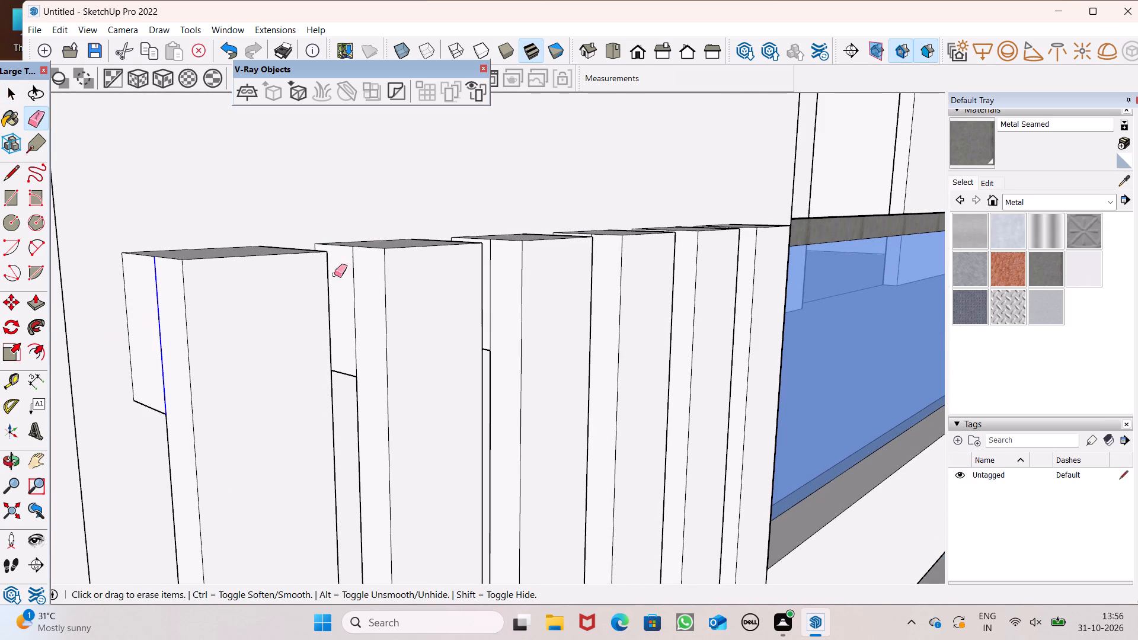
{"action": "left_click_drag", "start_coordinate": [348, 293], "coordinate": [356, 289]}
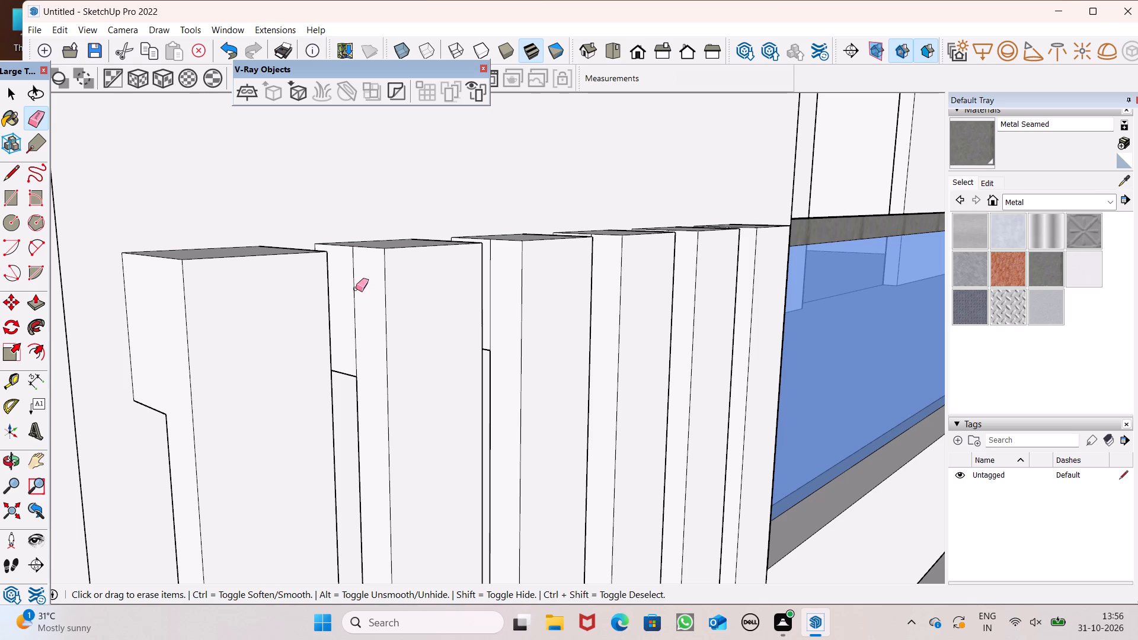
{"action": "left_click_drag", "start_coordinate": [356, 289], "coordinate": [356, 288]}
{"action": "scroll", "coordinate": [487, 292], "scroll_direction": "up", "scroll_amount": 4}
{"action": "left_click", "coordinate": [493, 289]}
Erase the vertical top-block seam edges on the three bars nearest the balcony, on the sides facing away from it.
{"action": "scroll", "coordinate": [421, 291], "scroll_direction": "down", "scroll_amount": 2}
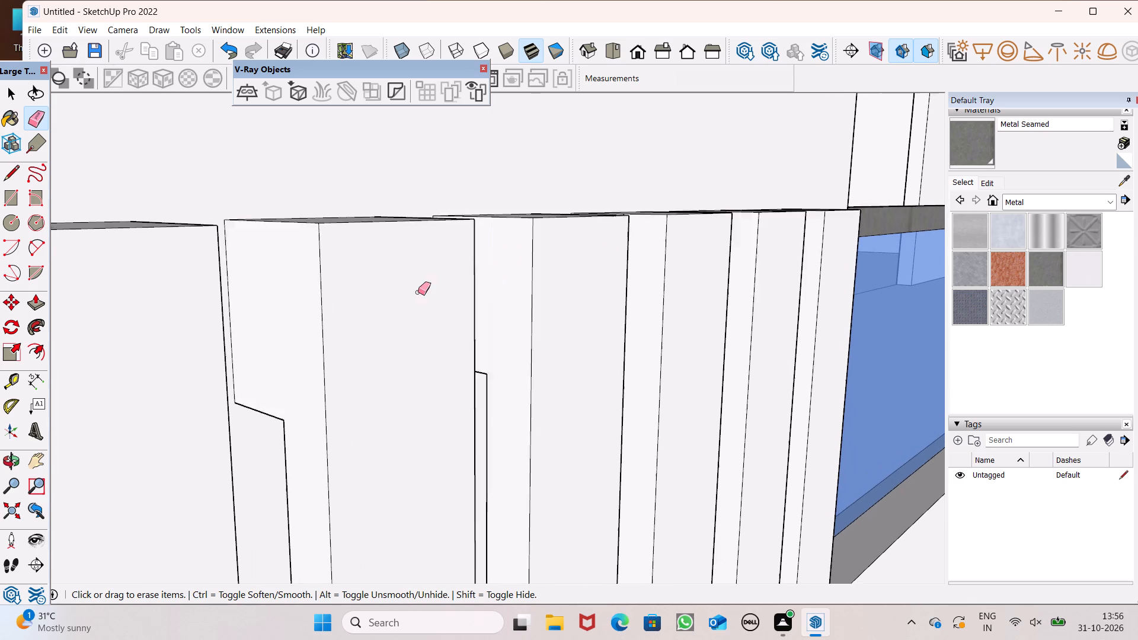
{"action": "scroll", "coordinate": [418, 292], "scroll_direction": "down", "scroll_amount": 2}
{"action": "scroll", "coordinate": [575, 294], "scroll_direction": "up", "scroll_amount": 5}
{"action": "scroll", "coordinate": [457, 274], "scroll_direction": "down", "scroll_amount": 4}
{"action": "middle_click_drag", "start_coordinate": [625, 310], "coordinate": [601, 313]}
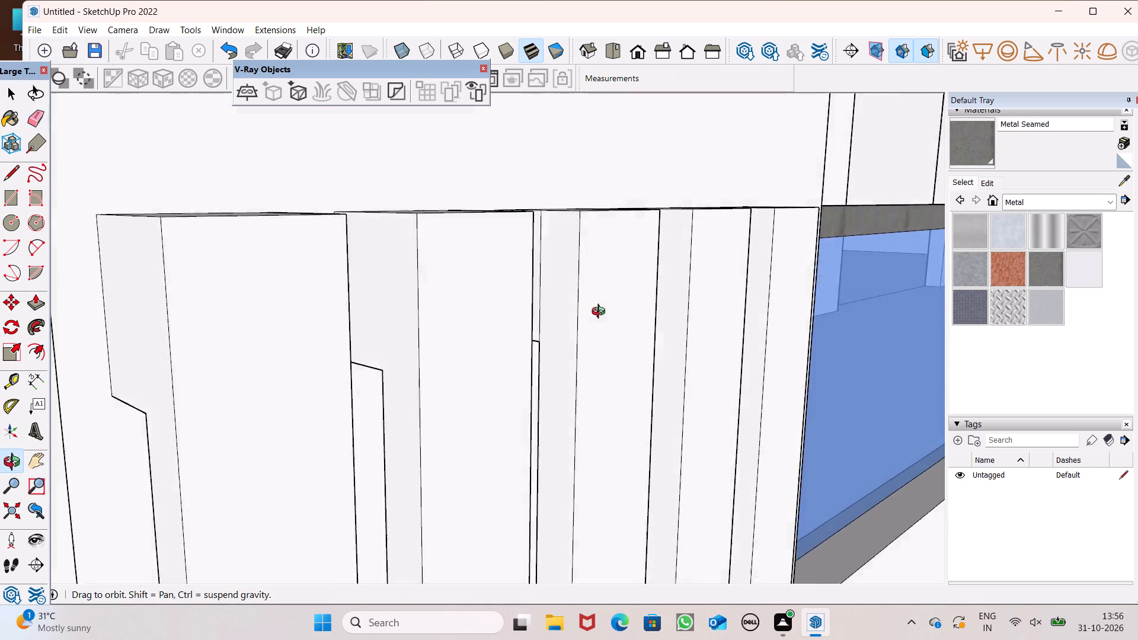
{"action": "middle_click_drag", "start_coordinate": [601, 313], "coordinate": [592, 315]}
{"action": "scroll", "coordinate": [563, 300], "scroll_direction": "up", "scroll_amount": 6}
{"action": "left_click_drag", "start_coordinate": [515, 277], "coordinate": [508, 283]}
{"action": "scroll", "coordinate": [454, 265], "scroll_direction": "down", "scroll_amount": 12}
{"action": "scroll", "coordinate": [551, 284], "scroll_direction": "up", "scroll_amount": 5}
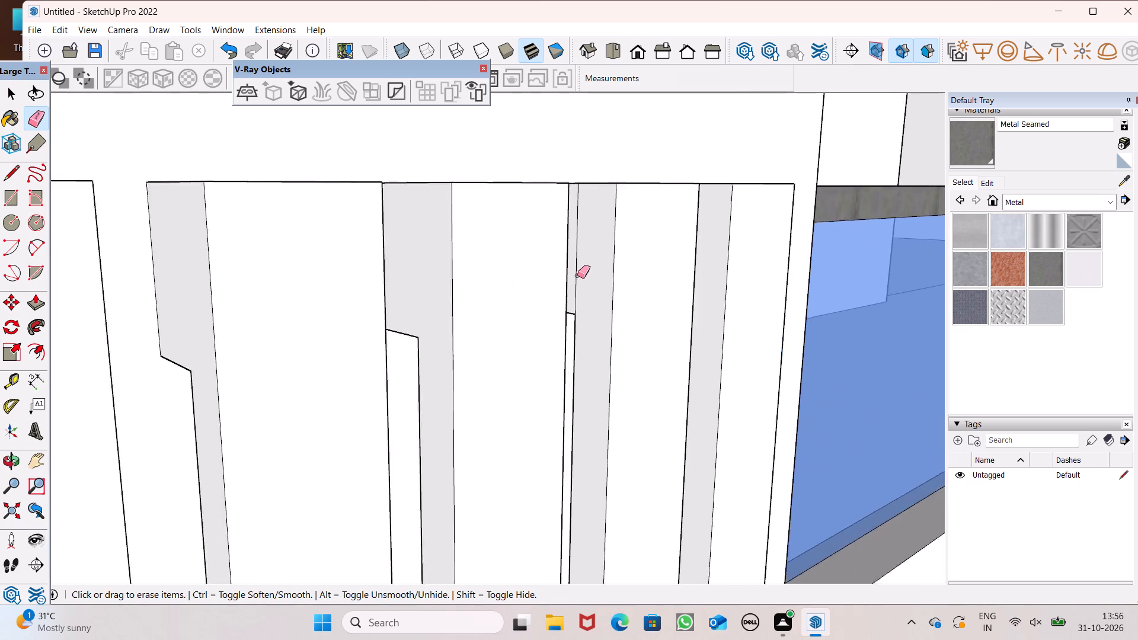
{"action": "scroll", "coordinate": [577, 276], "scroll_direction": "up", "scroll_amount": 8}
{"action": "left_click", "coordinate": [576, 266]}
{"action": "scroll", "coordinate": [496, 277], "scroll_direction": "down", "scroll_amount": 8}
{"action": "scroll", "coordinate": [450, 302], "scroll_direction": "down", "scroll_amount": 5}
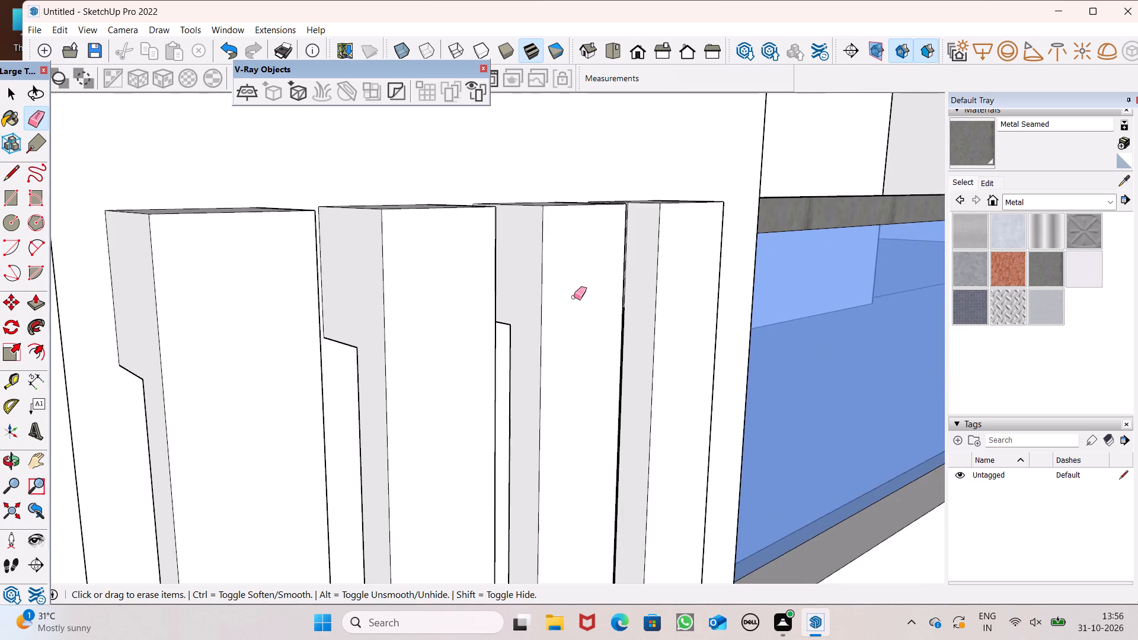
{"action": "middle_click_drag", "start_coordinate": [574, 297], "coordinate": [540, 306]}
{"action": "scroll", "coordinate": [613, 271], "scroll_direction": "up", "scroll_amount": 6}
{"action": "left_click_drag", "start_coordinate": [626, 264], "coordinate": [619, 268]}
{"action": "scroll", "coordinate": [566, 209], "scroll_direction": "down", "scroll_amount": 5}
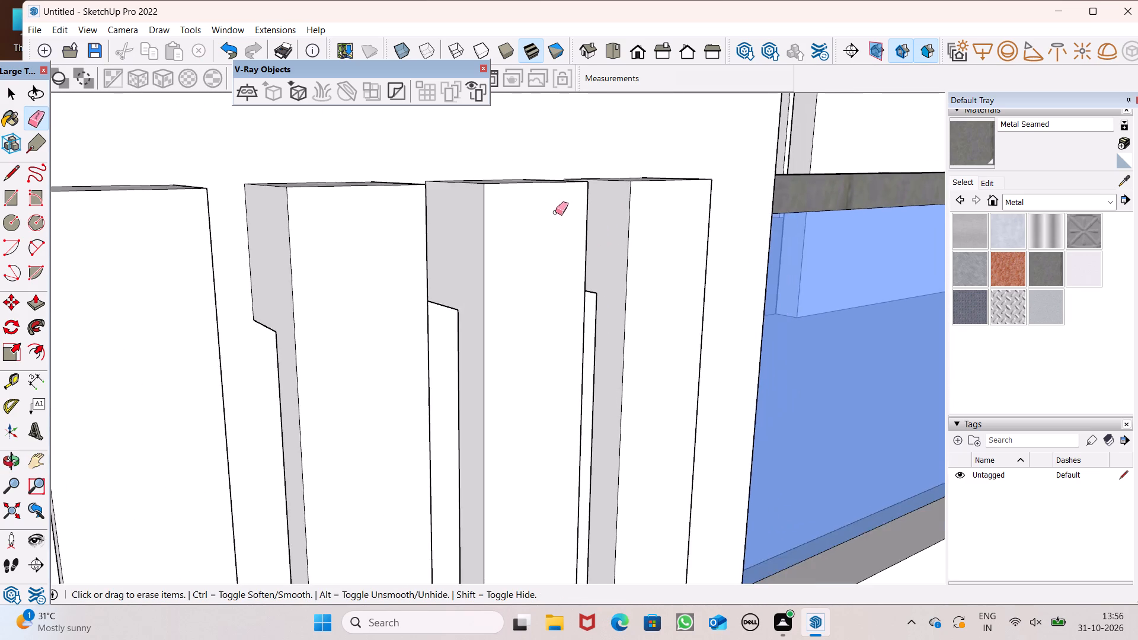
Erase the horizontal seam line across the underside of the bottom block on all six vertical bars.
{"action": "scroll", "coordinate": [555, 212], "scroll_direction": "down", "scroll_amount": 8}
{"action": "middle_click_drag", "start_coordinate": [555, 244], "coordinate": [265, 366]}
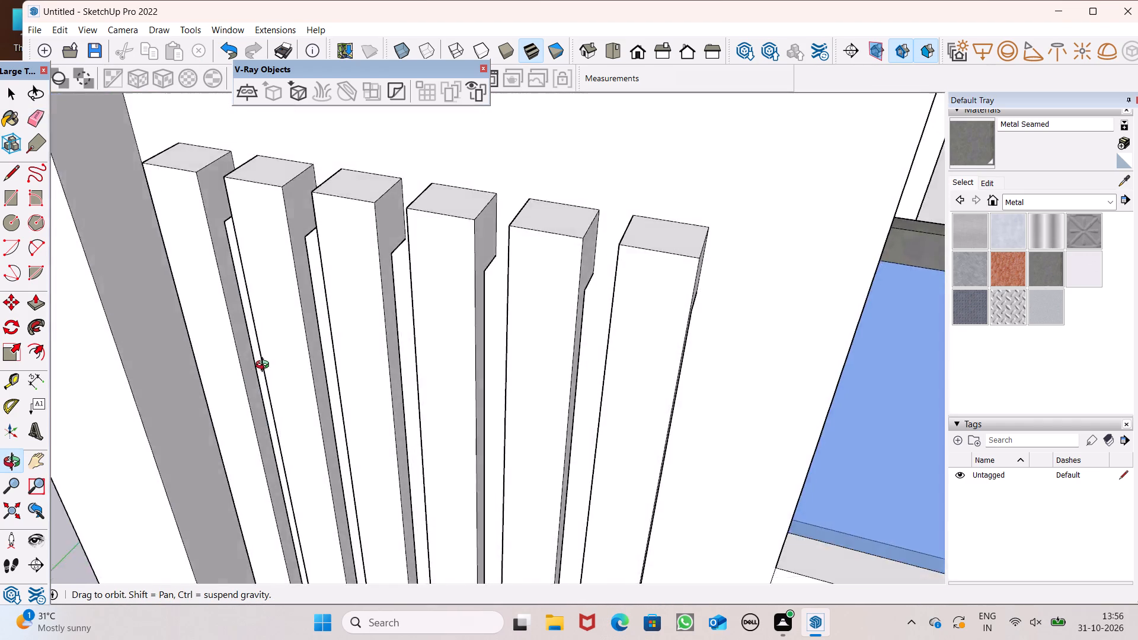
{"action": "middle_click_drag", "start_coordinate": [265, 366], "coordinate": [382, 283]}
{"action": "scroll", "coordinate": [437, 223], "scroll_direction": "down", "scroll_amount": 11}
{"action": "middle_click_drag", "start_coordinate": [454, 328], "coordinate": [442, 190]}
{"action": "scroll", "coordinate": [442, 192], "scroll_direction": "up", "scroll_amount": 1}
{"action": "scroll", "coordinate": [440, 186], "scroll_direction": "down", "scroll_amount": 3}
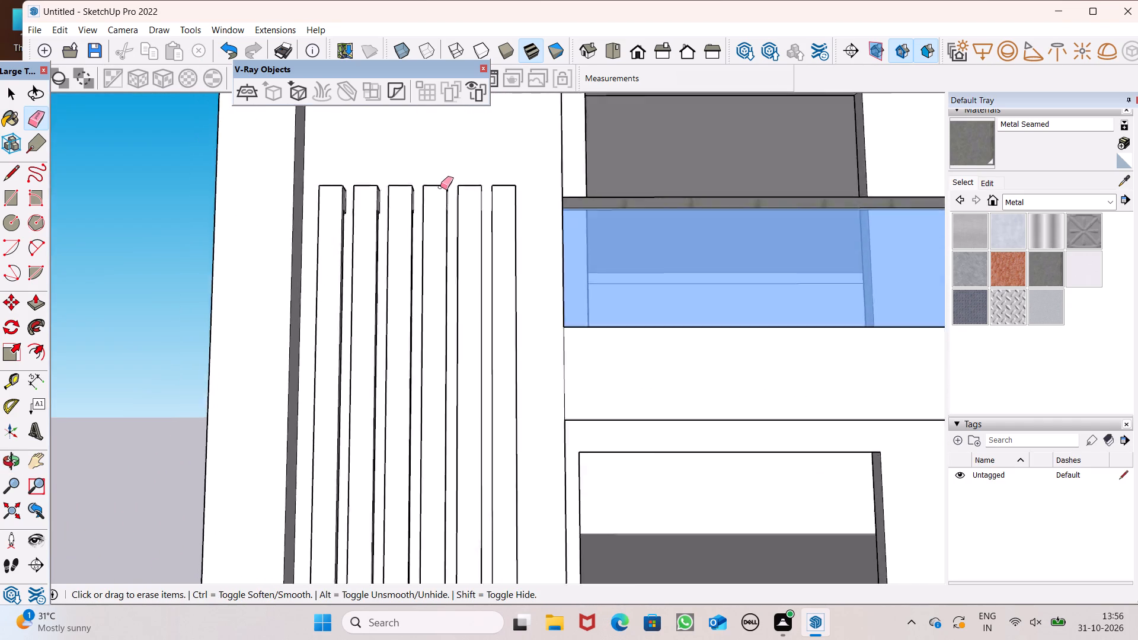
{"action": "scroll", "coordinate": [440, 187], "scroll_direction": "down", "scroll_amount": 10}
{"action": "middle_click_drag", "start_coordinate": [434, 360], "coordinate": [439, 284]}
{"action": "scroll", "coordinate": [439, 399], "scroll_direction": "up", "scroll_amount": 9}
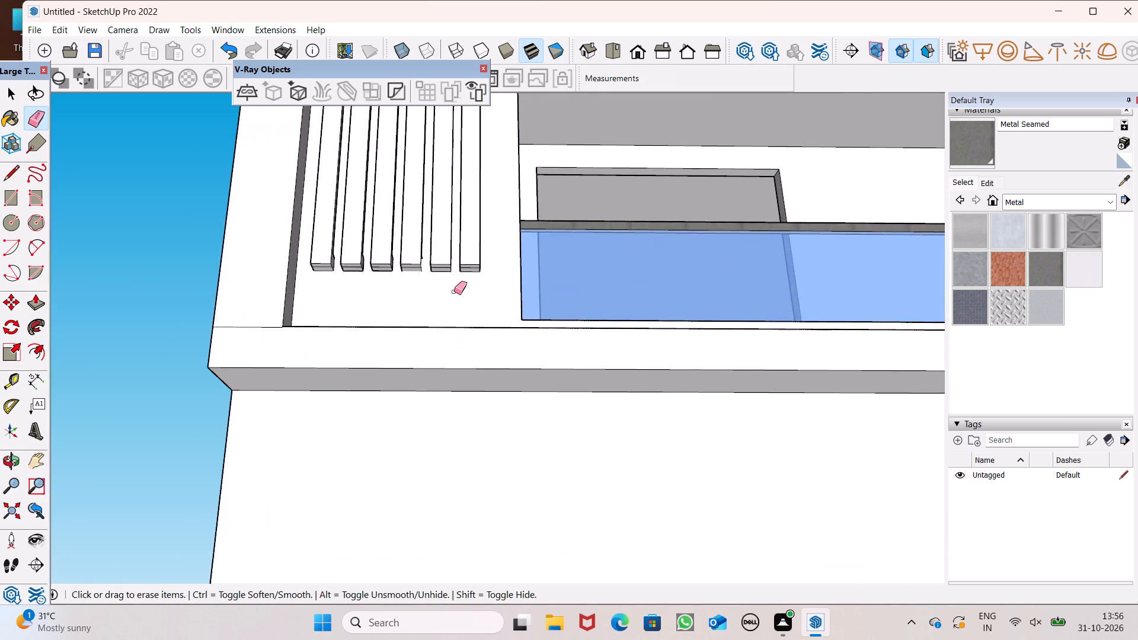
{"action": "scroll", "coordinate": [454, 292], "scroll_direction": "up", "scroll_amount": 6}
{"action": "middle_click_drag", "start_coordinate": [446, 258], "coordinate": [466, 203]}
{"action": "scroll", "coordinate": [452, 244], "scroll_direction": "up", "scroll_amount": 1}
{"action": "middle_click", "coordinate": [466, 203]}
{"action": "middle_click", "coordinate": [466, 203]}
{"action": "scroll", "coordinate": [575, 248], "scroll_direction": "up", "scroll_amount": 1}
{"action": "middle_click_drag", "start_coordinate": [573, 250], "coordinate": [405, 274]}
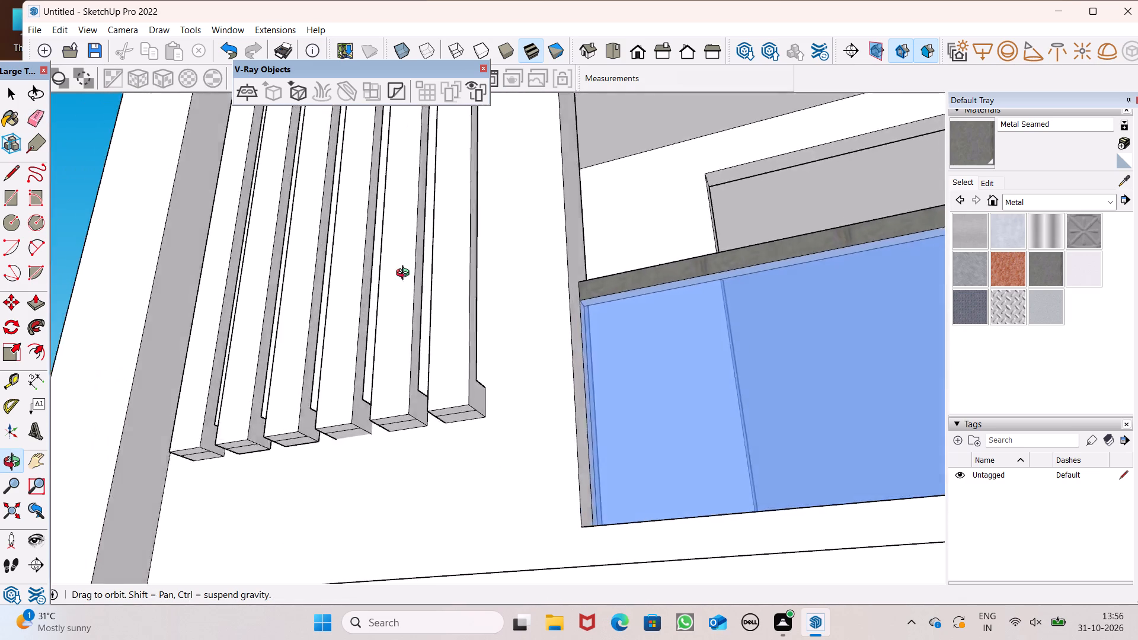
{"action": "middle_click_drag", "start_coordinate": [405, 274], "coordinate": [540, 172]}
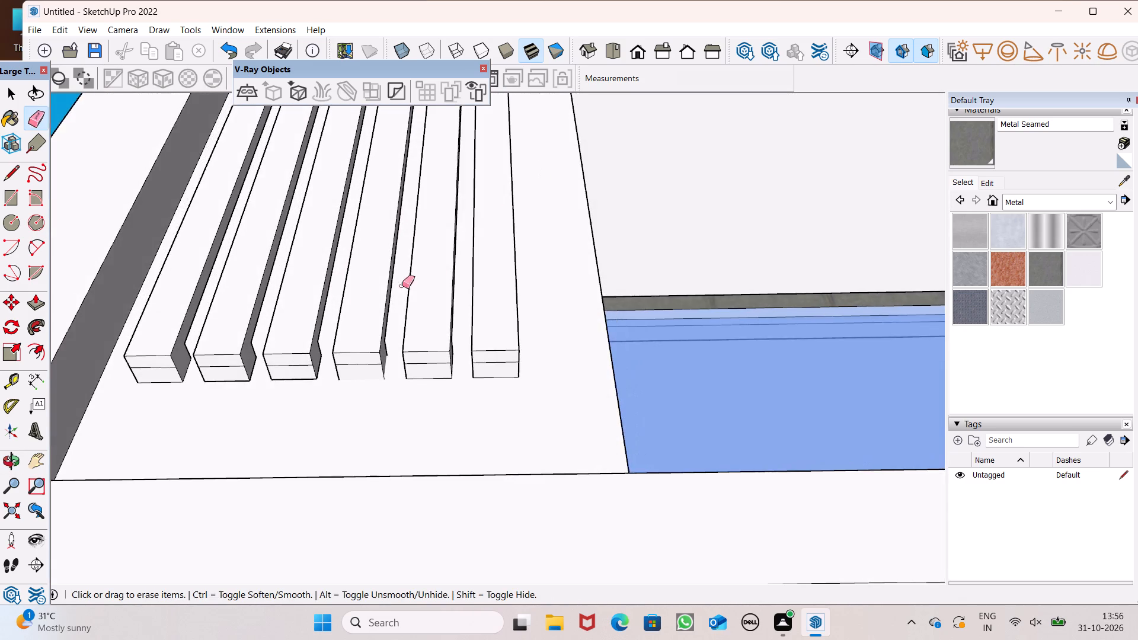
{"action": "scroll", "coordinate": [314, 316], "scroll_direction": "up", "scroll_amount": 6}
{"action": "double_click", "coordinate": [107, 379]}
{"action": "left_click", "coordinate": [107, 376]}
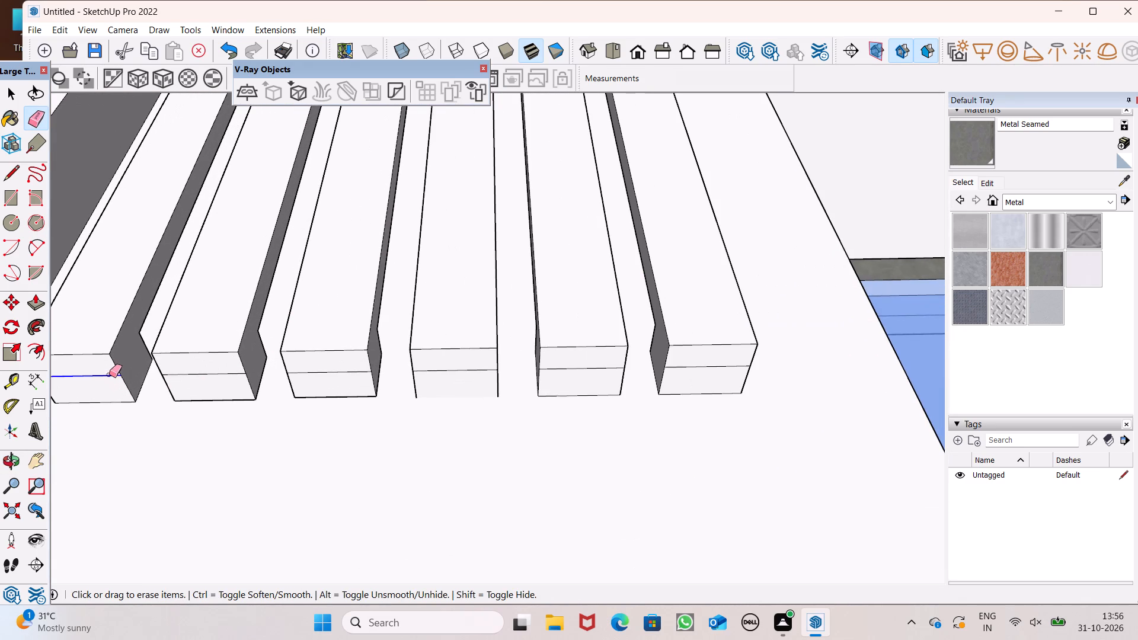
{"action": "left_click", "coordinate": [186, 375]}
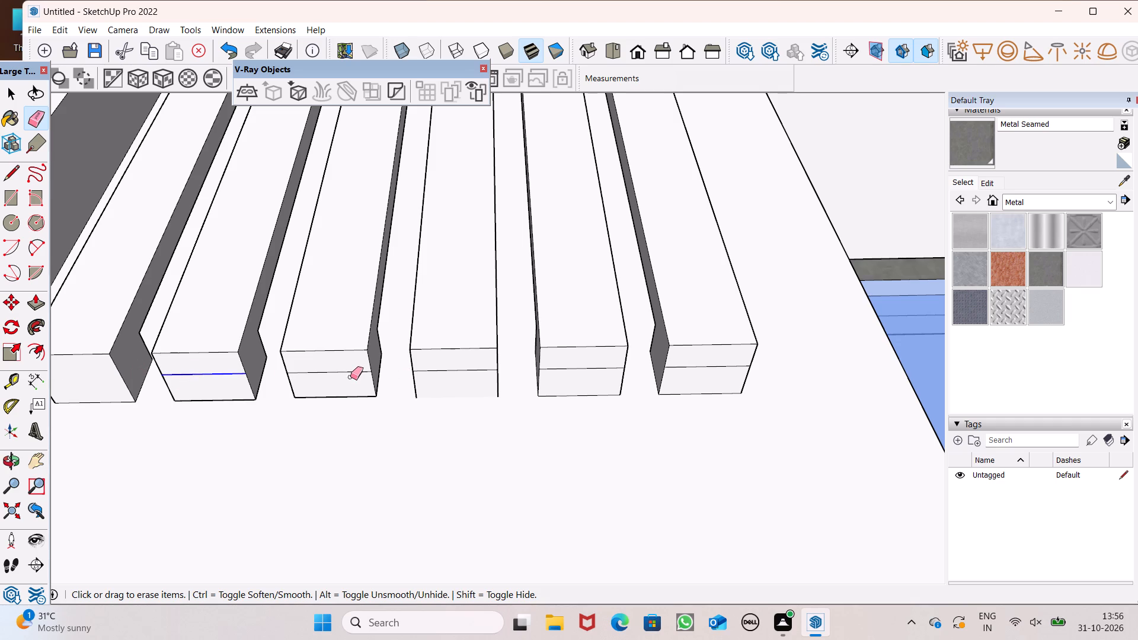
{"action": "left_click", "coordinate": [342, 373]}
{"action": "left_click", "coordinate": [440, 370]}
{"action": "left_click", "coordinate": [576, 370]}
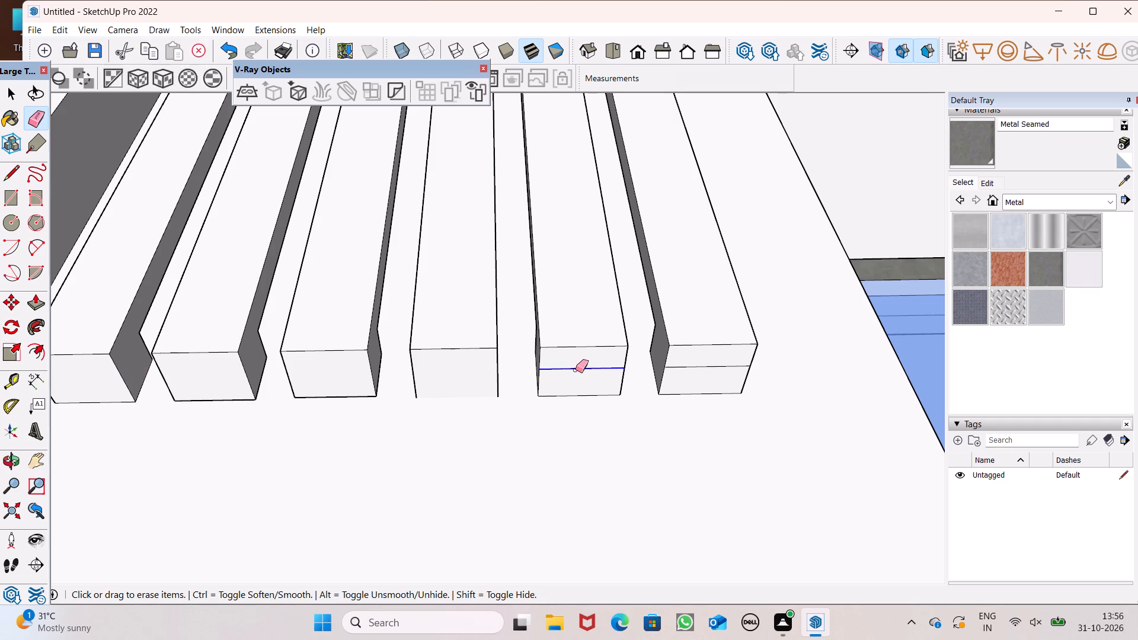
{"action": "left_click", "coordinate": [686, 366]}
Examine the whole front of the house, including the vertical bars beside the balconies.
{"action": "scroll", "coordinate": [446, 363], "scroll_direction": "down", "scroll_amount": 14}
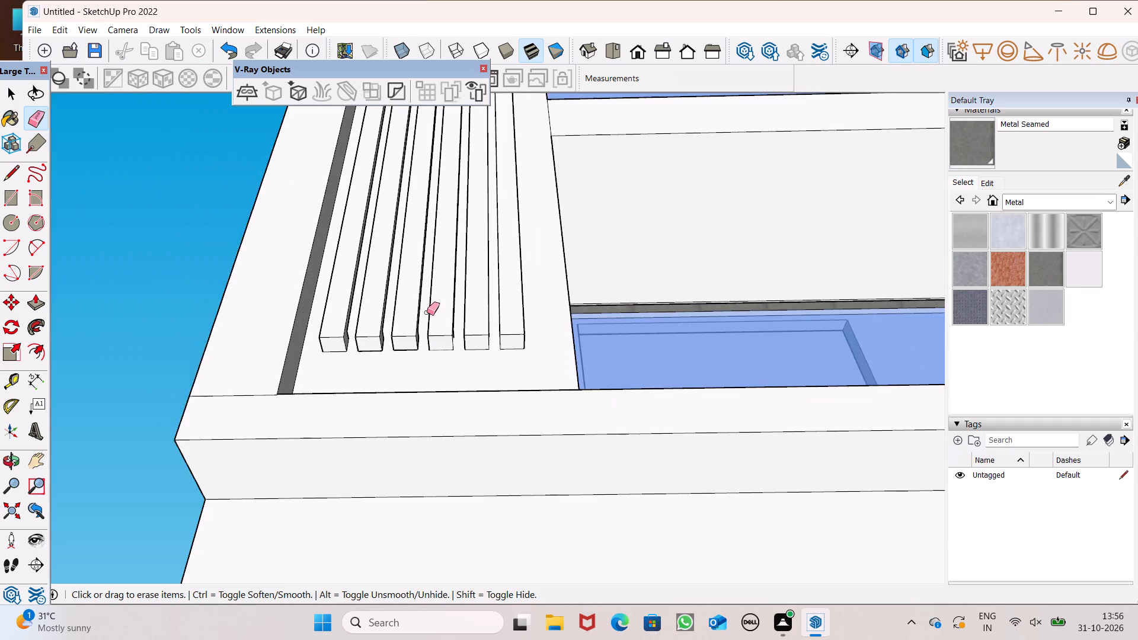
{"action": "scroll", "coordinate": [427, 312], "scroll_direction": "down", "scroll_amount": 6}
{"action": "middle_click_drag", "start_coordinate": [427, 313], "coordinate": [400, 553]}
{"action": "scroll", "coordinate": [404, 311], "scroll_direction": "down", "scroll_amount": 12}
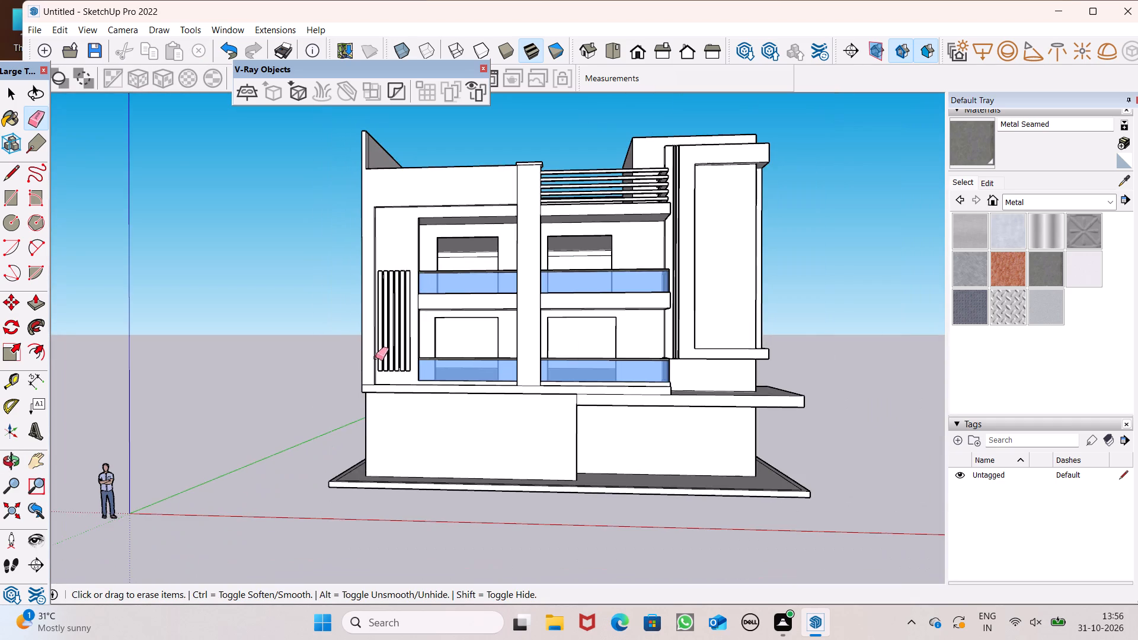
{"action": "scroll", "coordinate": [386, 340], "scroll_direction": "down", "scroll_amount": 4}
{"action": "middle_click_drag", "start_coordinate": [487, 351], "coordinate": [471, 396]}
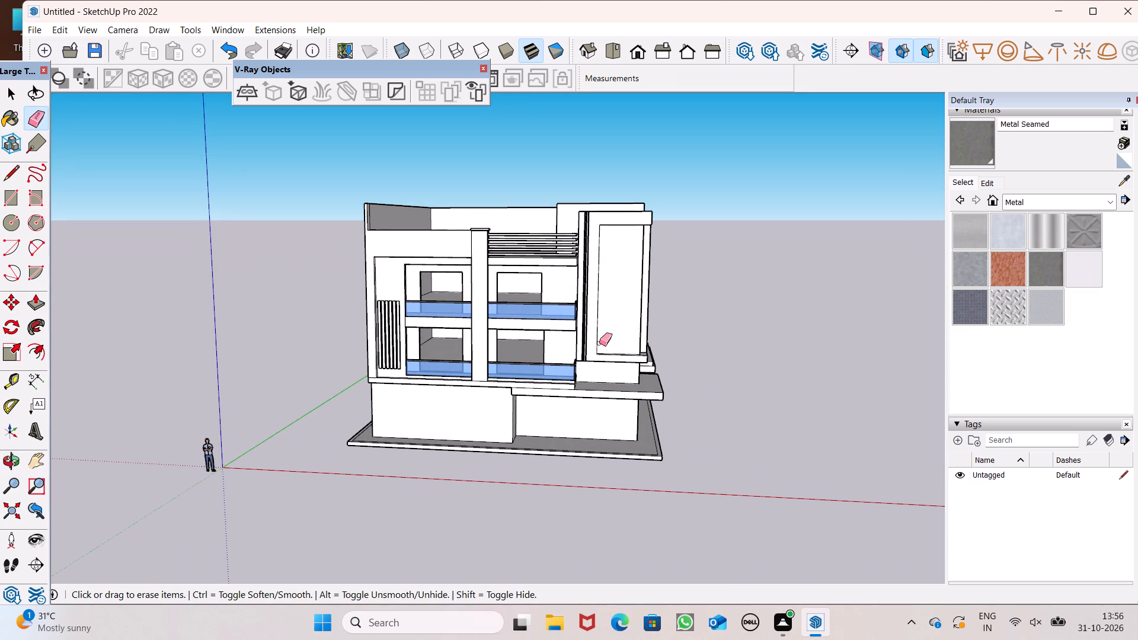
{"action": "scroll", "coordinate": [611, 358], "scroll_direction": "down", "scroll_amount": 3}
{"action": "scroll", "coordinate": [608, 295], "scroll_direction": "up", "scroll_amount": 5}
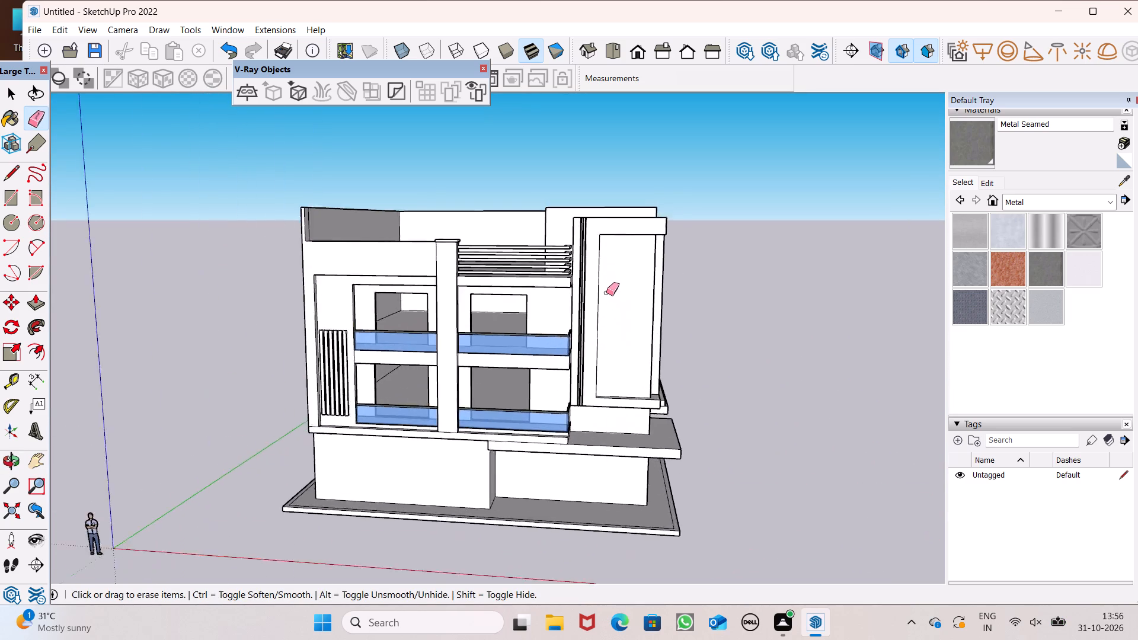
{"action": "scroll", "coordinate": [606, 293], "scroll_direction": "up", "scroll_amount": 3}
{"action": "scroll", "coordinate": [609, 392], "scroll_direction": "up", "scroll_amount": 1}
{"action": "middle_click_drag", "start_coordinate": [609, 392], "coordinate": [632, 388]}
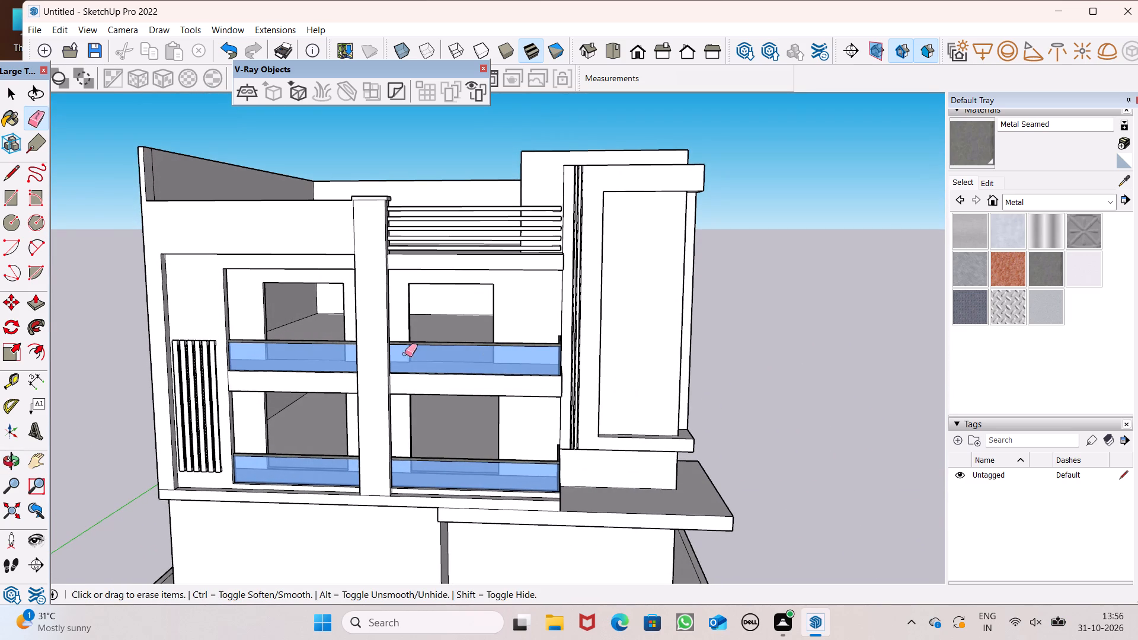
Draw a rectangle about 4 3/16" high by 3 1/2" wide on the upper balcony slab's front face, near the end farthest from the vertical bars.
{"action": "left_click", "coordinate": [11, 213]}
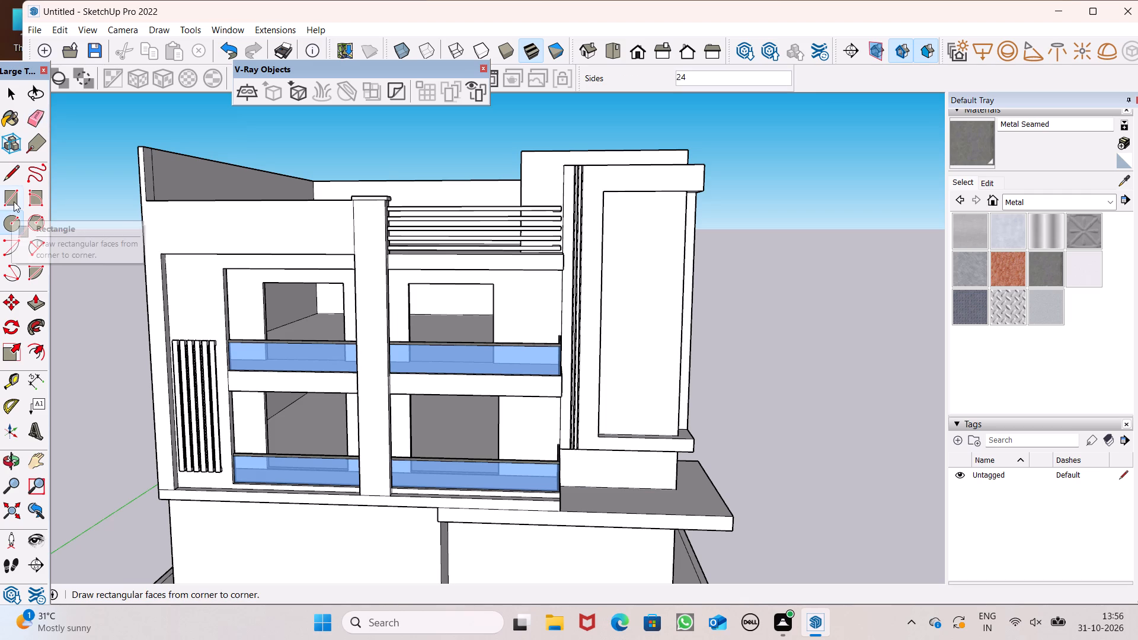
{"action": "left_click", "coordinate": [14, 201]}
{"action": "scroll", "coordinate": [387, 439], "scroll_direction": "up", "scroll_amount": 4}
{"action": "scroll", "coordinate": [446, 408], "scroll_direction": "down", "scroll_amount": 3}
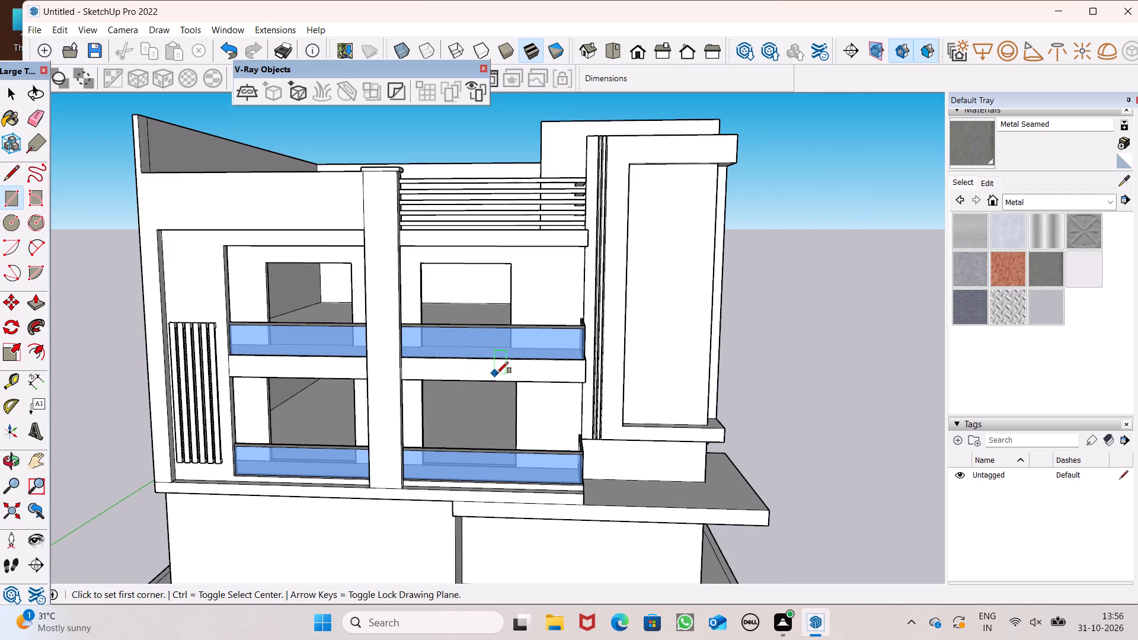
{"action": "scroll", "coordinate": [523, 373], "scroll_direction": "up", "scroll_amount": 1}
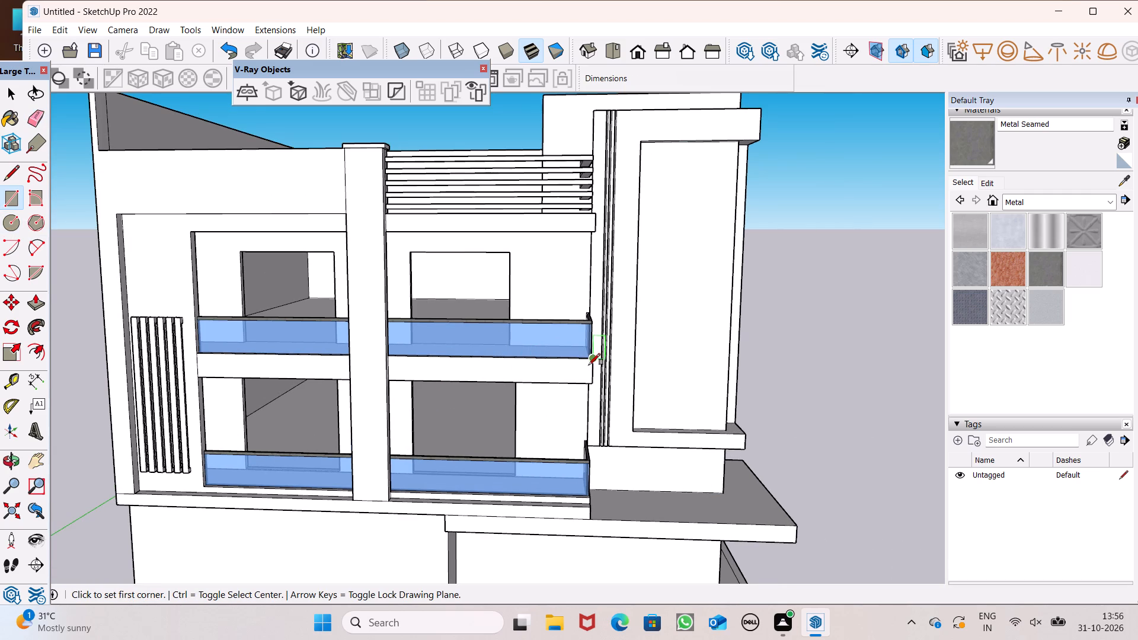
{"action": "scroll", "coordinate": [587, 369], "scroll_direction": "up", "scroll_amount": 2}
{"action": "scroll", "coordinate": [541, 350], "scroll_direction": "up", "scroll_amount": 1}
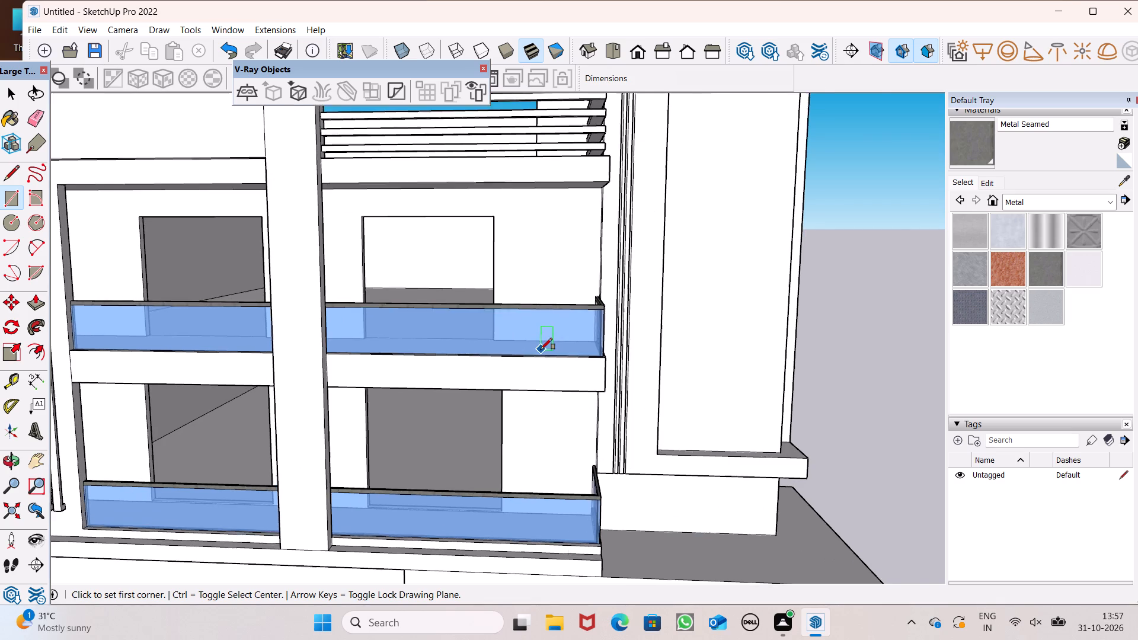
{"action": "scroll", "coordinate": [541, 350], "scroll_direction": "up", "scroll_amount": 14}
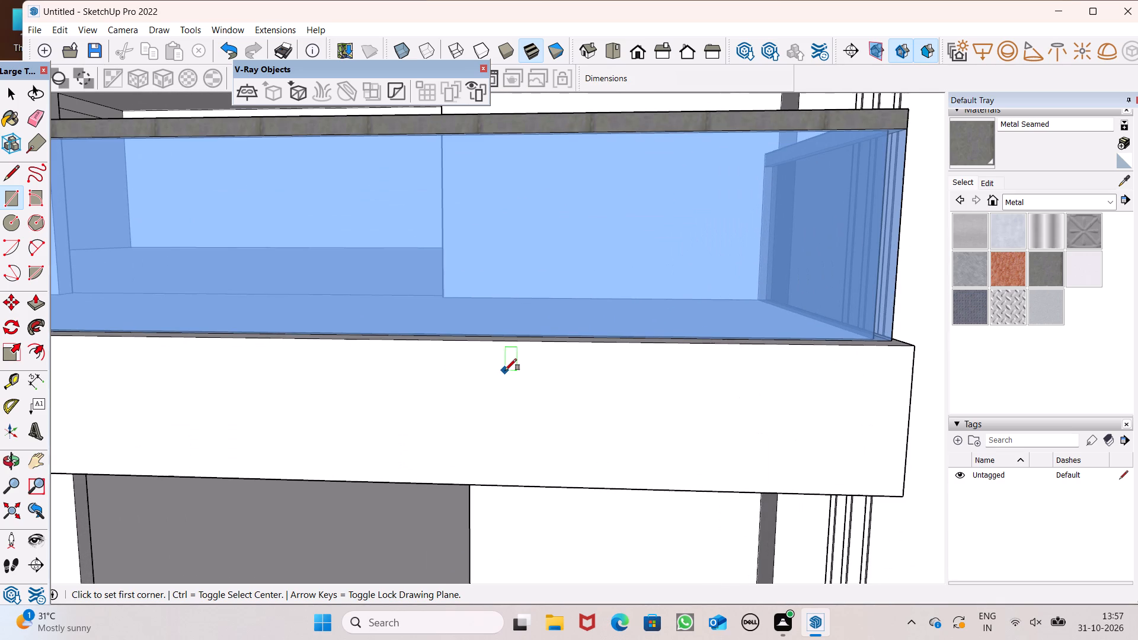
{"action": "scroll", "coordinate": [497, 364], "scroll_direction": "down", "scroll_amount": 1}
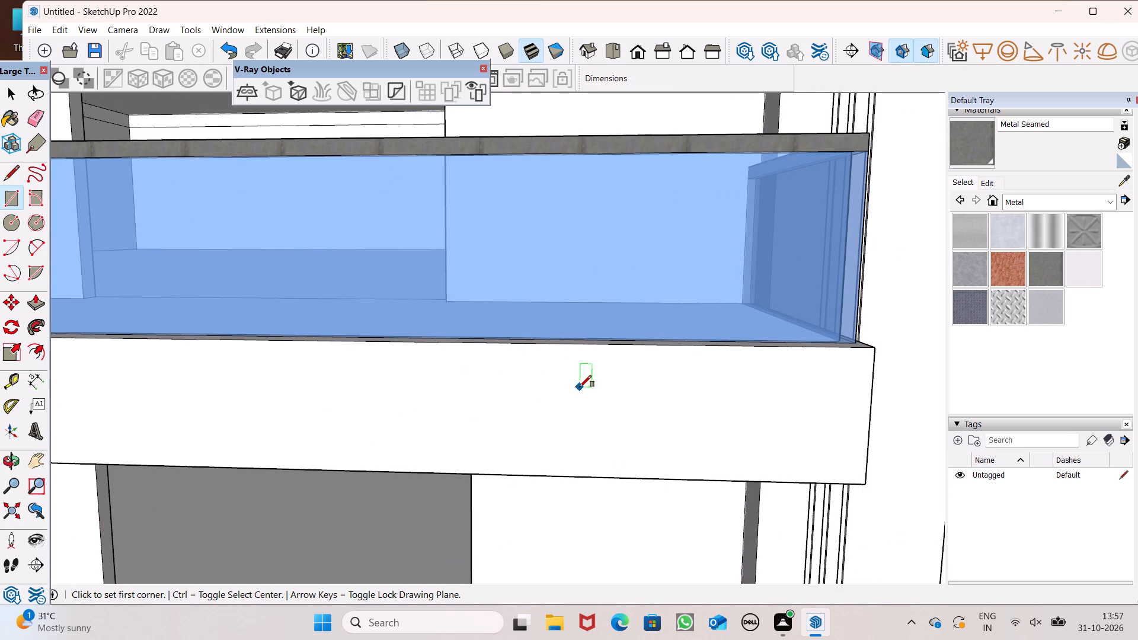
{"action": "left_click", "coordinate": [798, 392]}
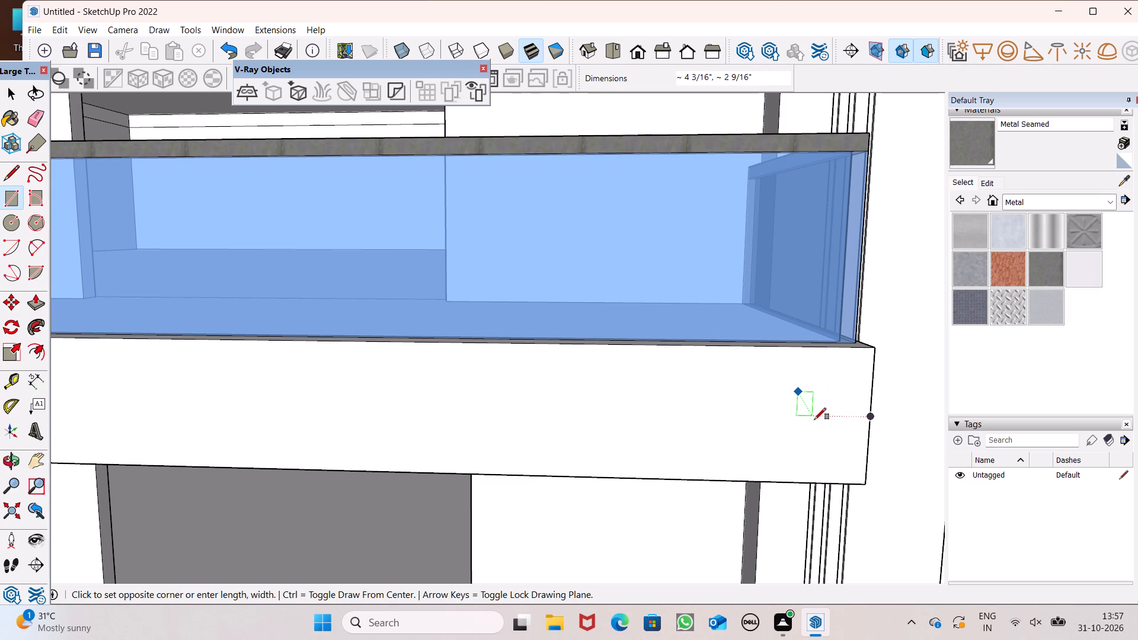
{"action": "left_click", "coordinate": [819, 417]}
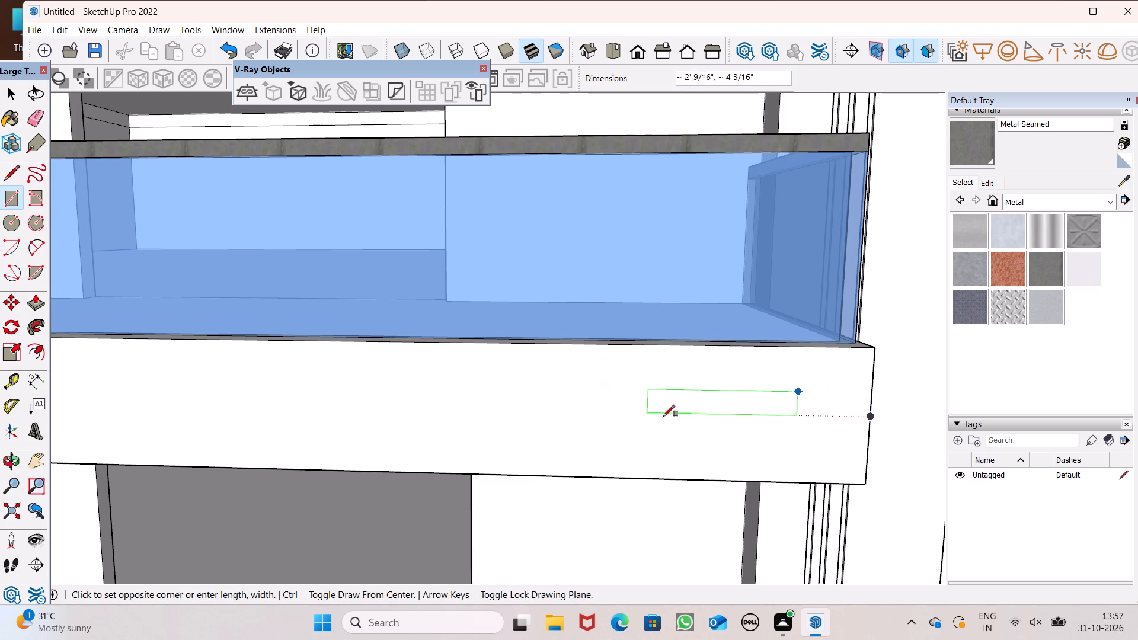
{"action": "scroll", "coordinate": [840, 427], "scroll_direction": "up", "scroll_amount": 6}
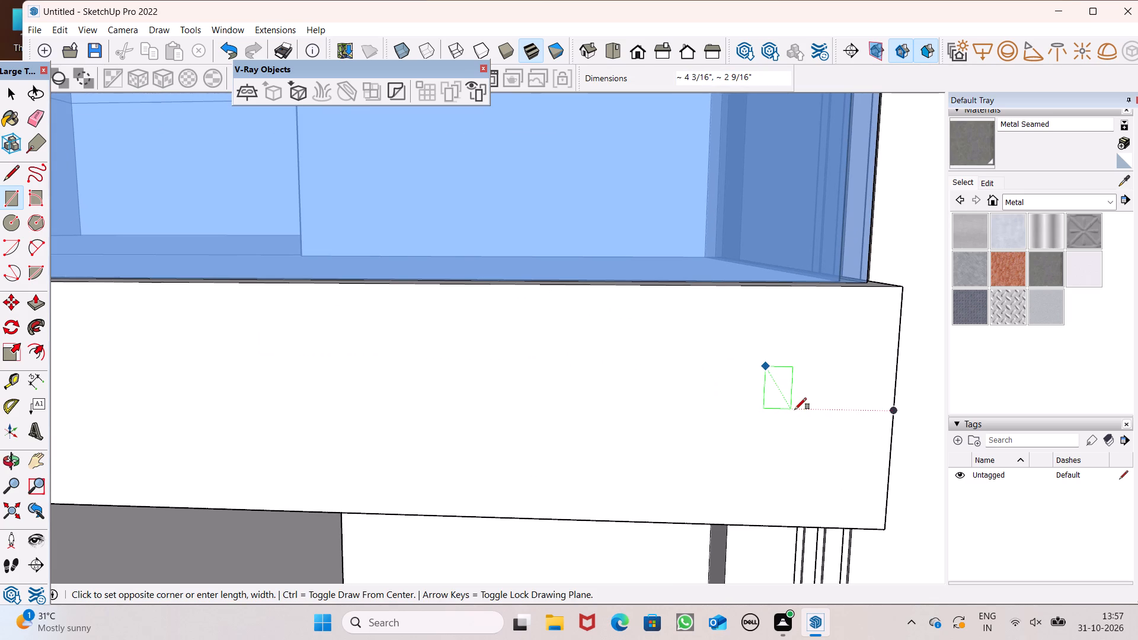
{"action": "scroll", "coordinate": [795, 409], "scroll_direction": "up", "scroll_amount": 2}
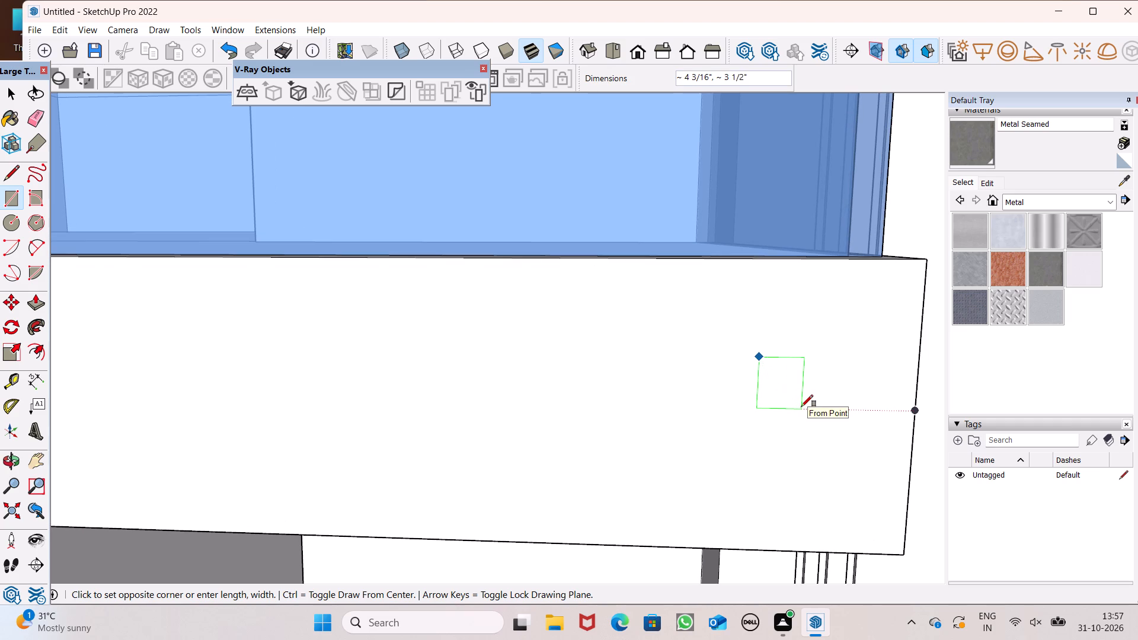
{"action": "left_click", "coordinate": [803, 405]}
{"action": "key", "text": "space"}
Move the small rectangle slightly along the slab's front face, away from the slab's nearby end.
{"action": "scroll", "coordinate": [685, 354], "scroll_direction": "down", "scroll_amount": 4}
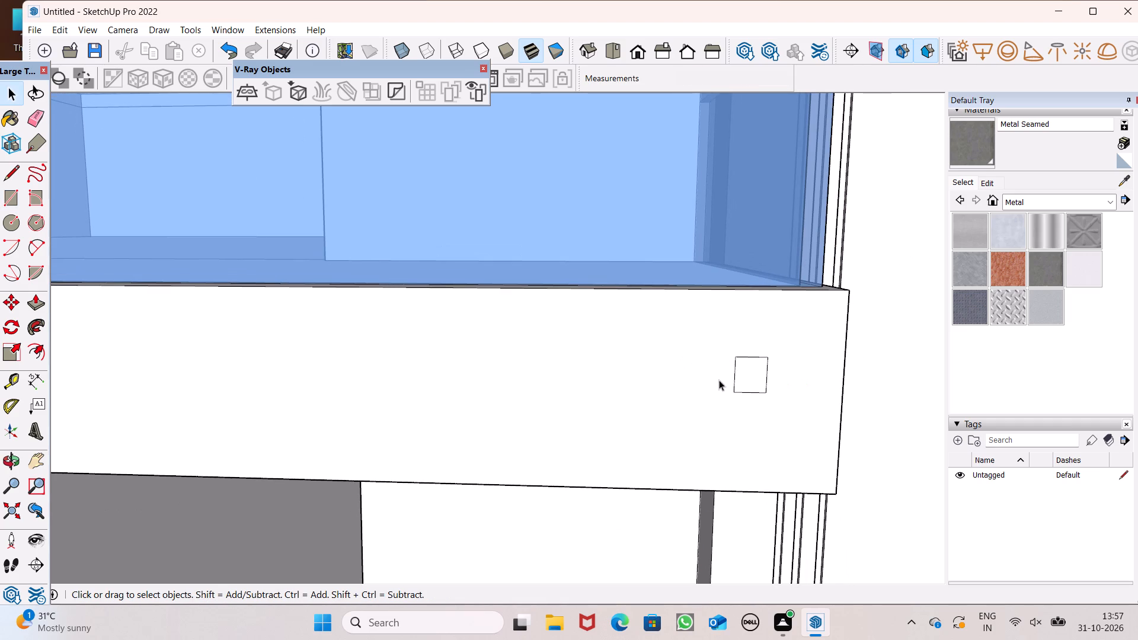
{"action": "double_click", "coordinate": [744, 371]}
{"action": "key", "text": "m"}
{"action": "key", "text": "Return"}
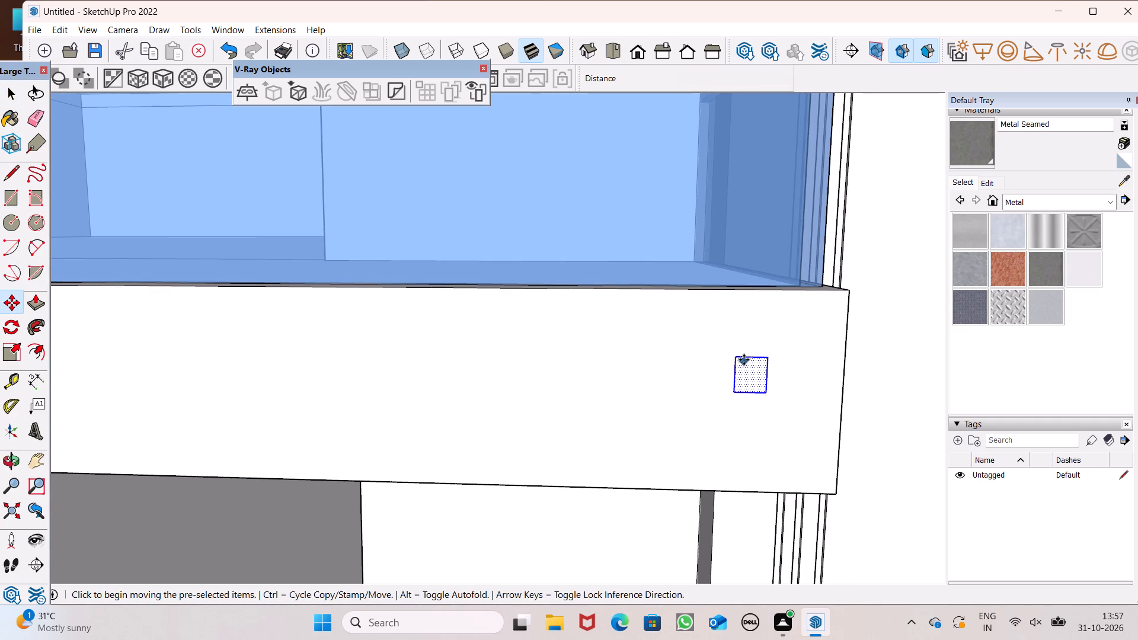
{"action": "left_click_drag", "start_coordinate": [738, 392], "coordinate": [725, 394]}
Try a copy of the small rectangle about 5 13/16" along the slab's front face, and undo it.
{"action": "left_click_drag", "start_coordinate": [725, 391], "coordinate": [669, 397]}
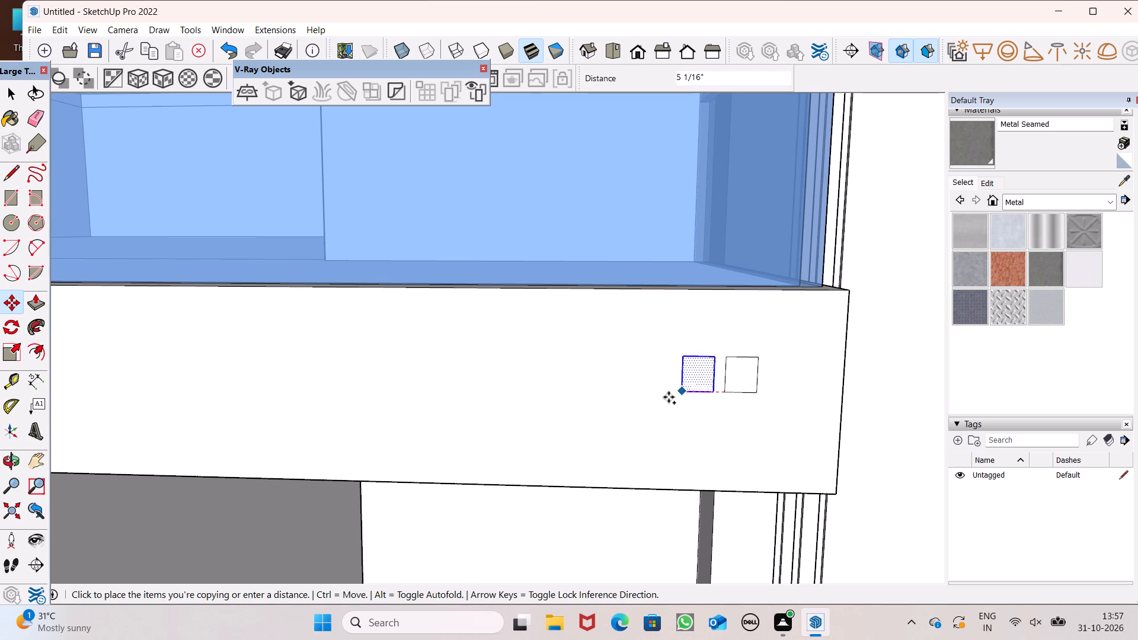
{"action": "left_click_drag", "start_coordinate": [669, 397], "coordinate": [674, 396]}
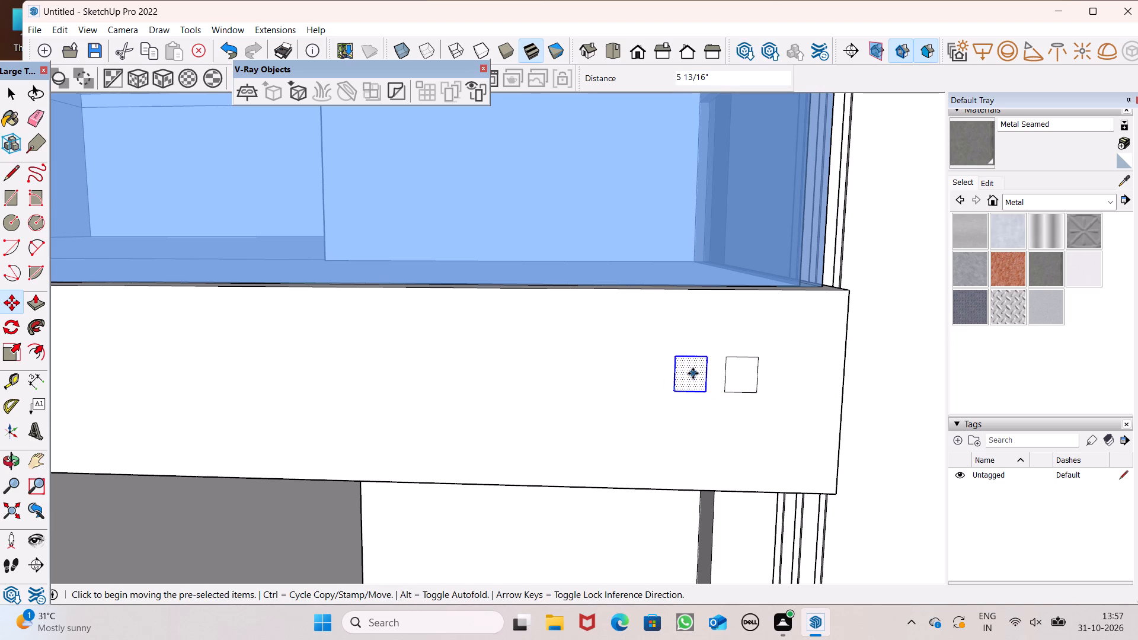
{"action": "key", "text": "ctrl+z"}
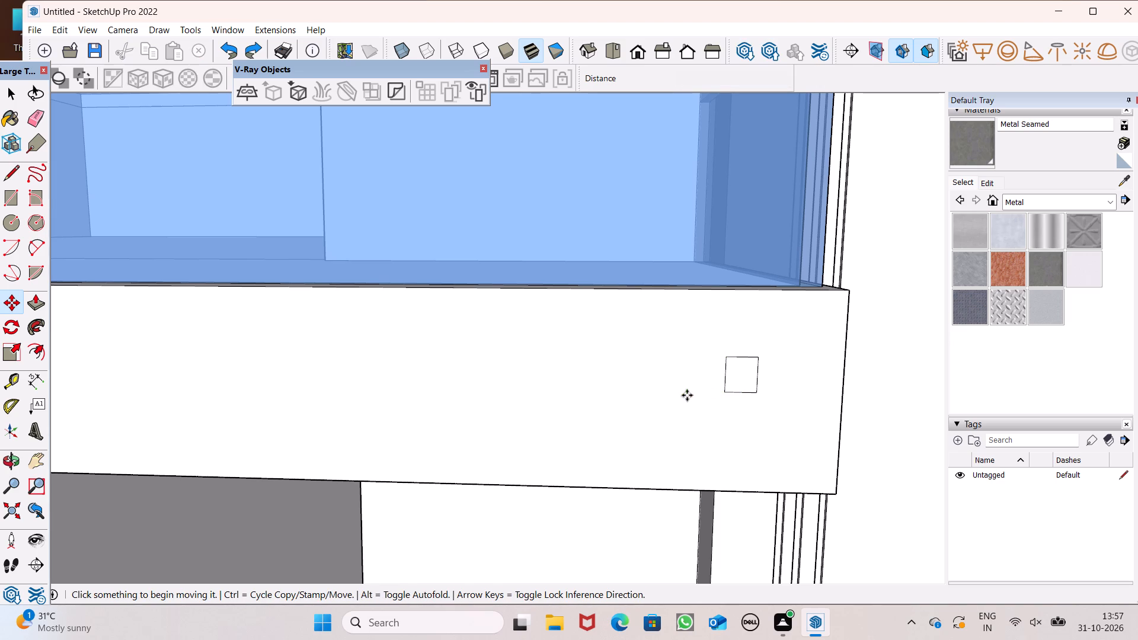
Copy the small rectangle about 6 1/2" along the slab face toward the central pillar, multiplying it into five evenly spaced copies.
{"action": "key", "text": "space"}
{"action": "left_click", "coordinate": [736, 380]}
{"action": "left_click", "coordinate": [736, 380]}
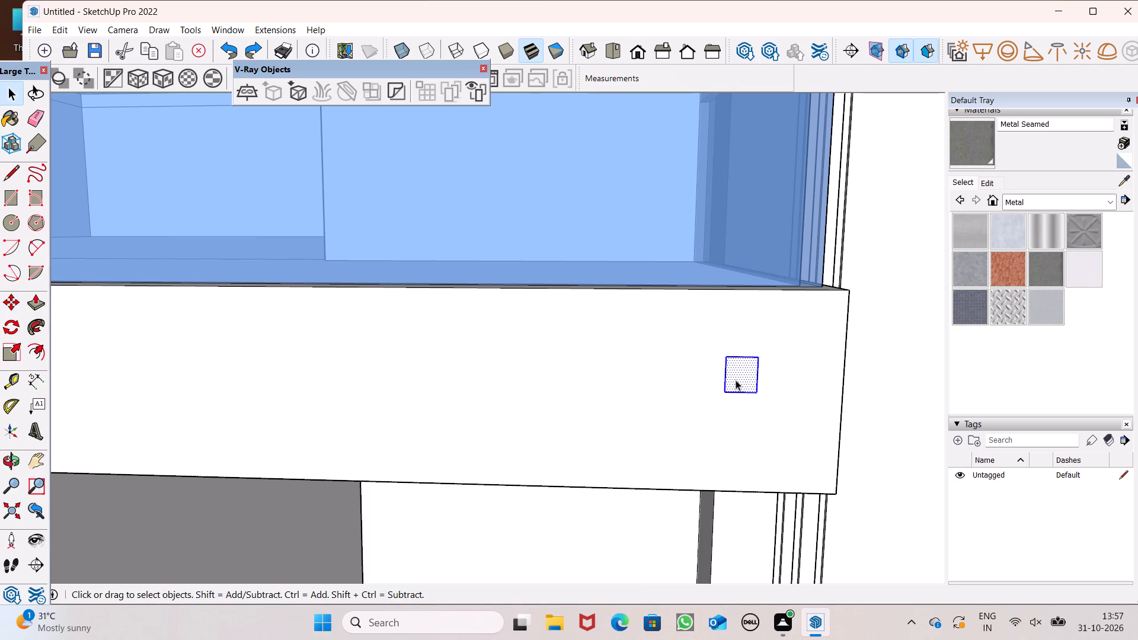
{"action": "key", "text": "m"}
{"action": "key", "text": "Return"}
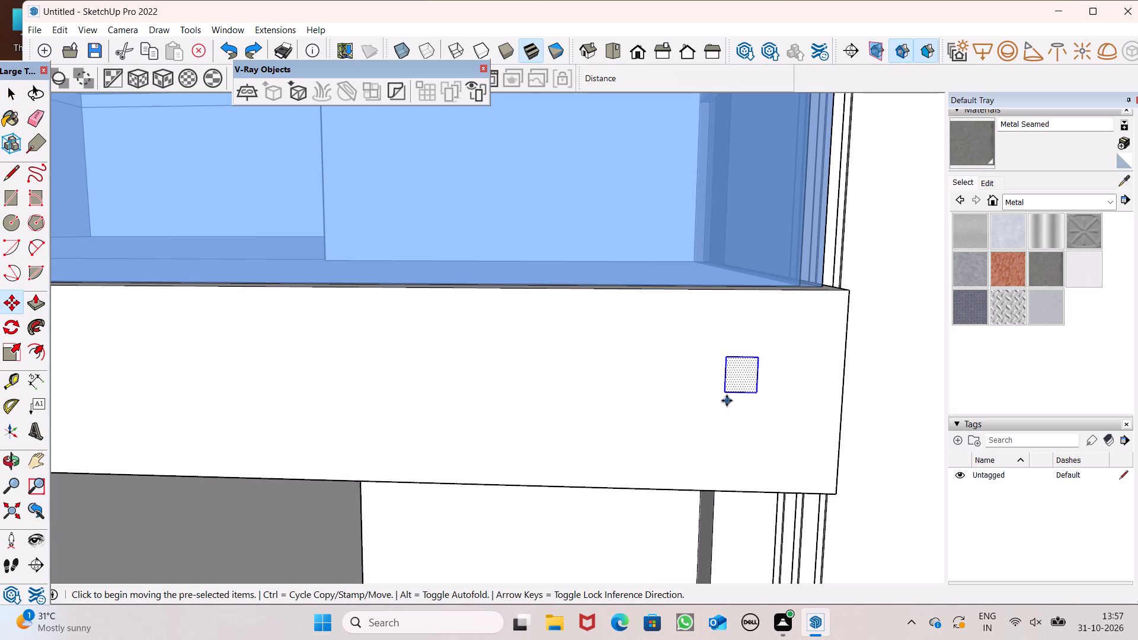
{"action": "left_click_drag", "start_coordinate": [725, 393], "coordinate": [663, 396]}
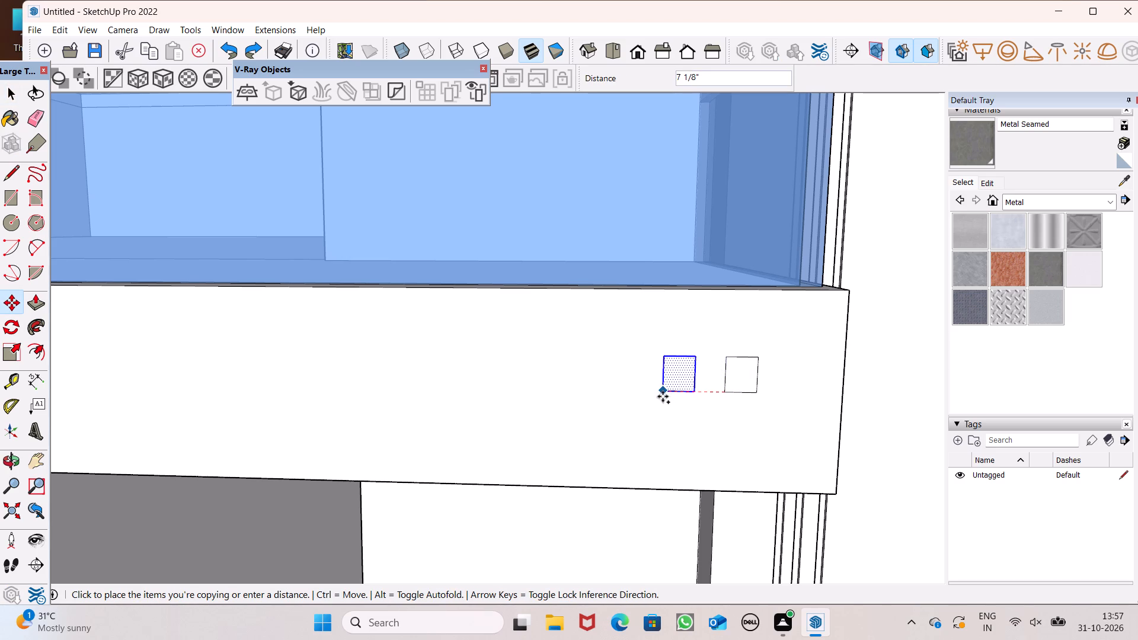
{"action": "left_click_drag", "start_coordinate": [663, 396], "coordinate": [667, 398]}
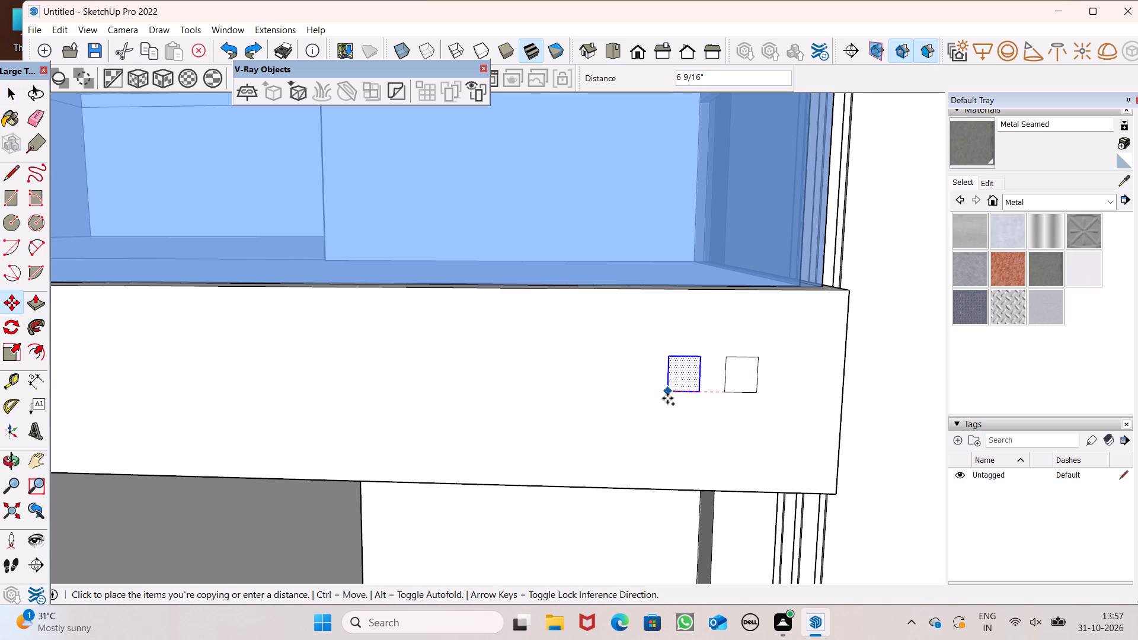
{"action": "left_click_drag", "start_coordinate": [667, 398], "coordinate": [668, 398]}
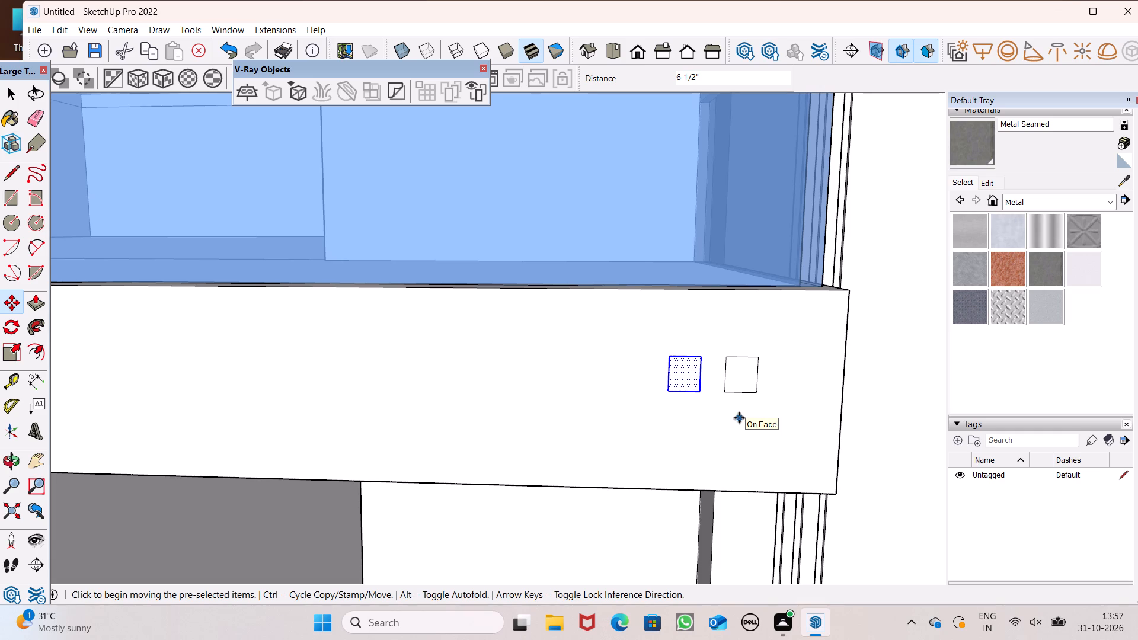
{"action": "key", "text": "shift+asterisk"}
{"action": "key", "text": "5"}
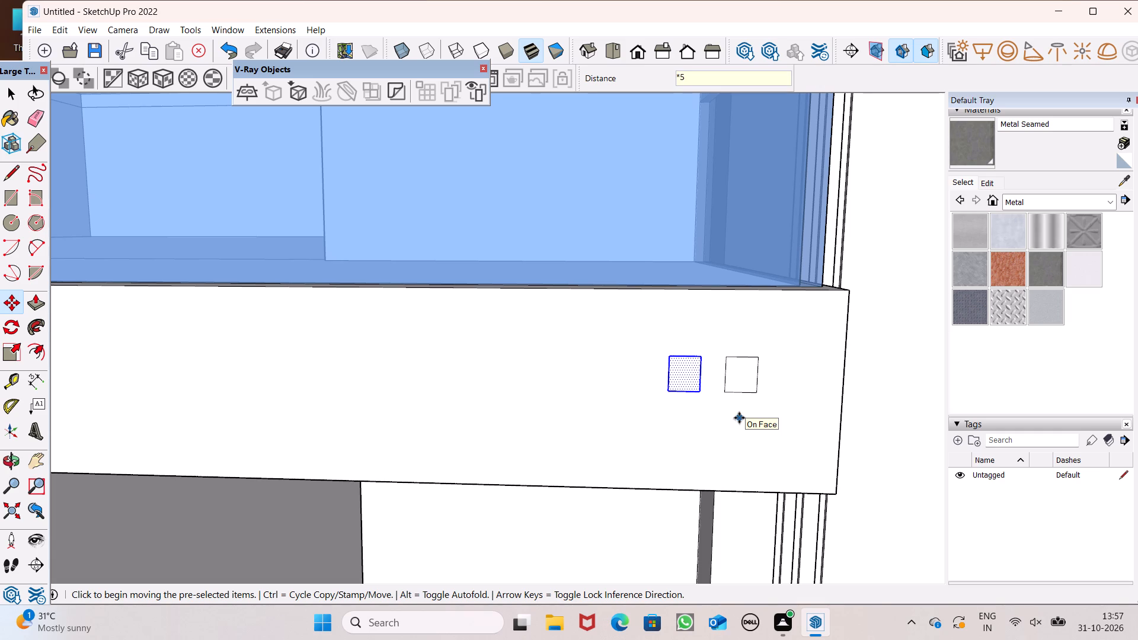
{"action": "key", "text": "Return"}
{"action": "scroll", "coordinate": [655, 258], "scroll_direction": "down", "scroll_amount": 6}
{"action": "key", "text": "space"}
{"action": "scroll", "coordinate": [670, 359], "scroll_direction": "down", "scroll_amount": 3}
{"action": "middle_click_drag", "start_coordinate": [605, 354], "coordinate": [605, 422]}
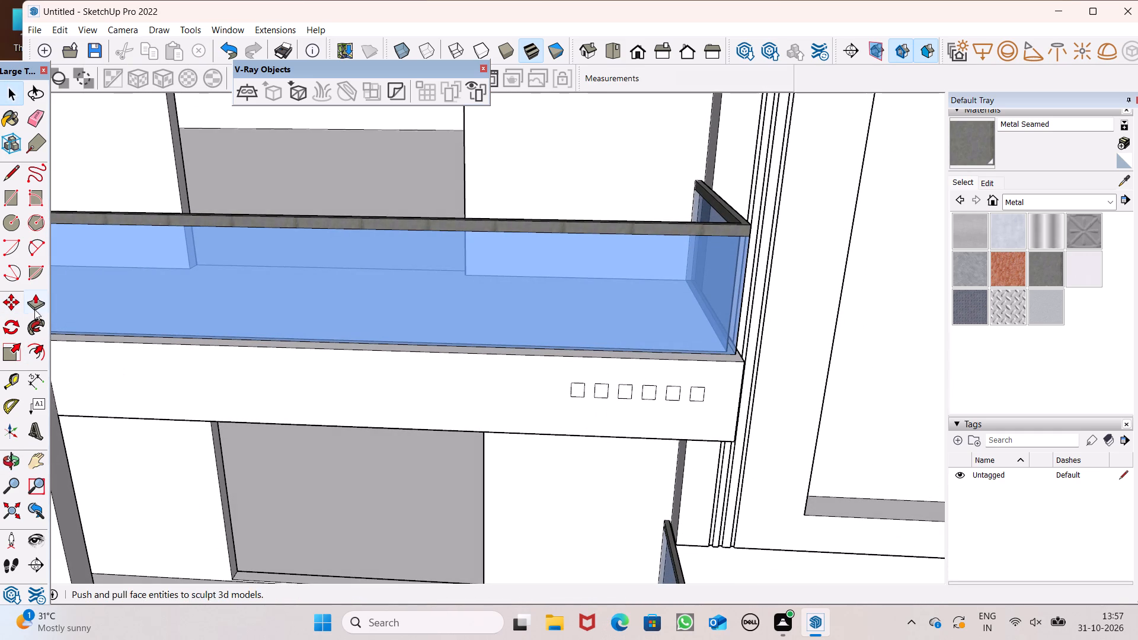
Push/pull the small slab-face rectangle nearest the central pillar outward by 1 3/8".
{"action": "left_click", "coordinate": [35, 308]}
{"action": "scroll", "coordinate": [446, 356], "scroll_direction": "down", "scroll_amount": 5}
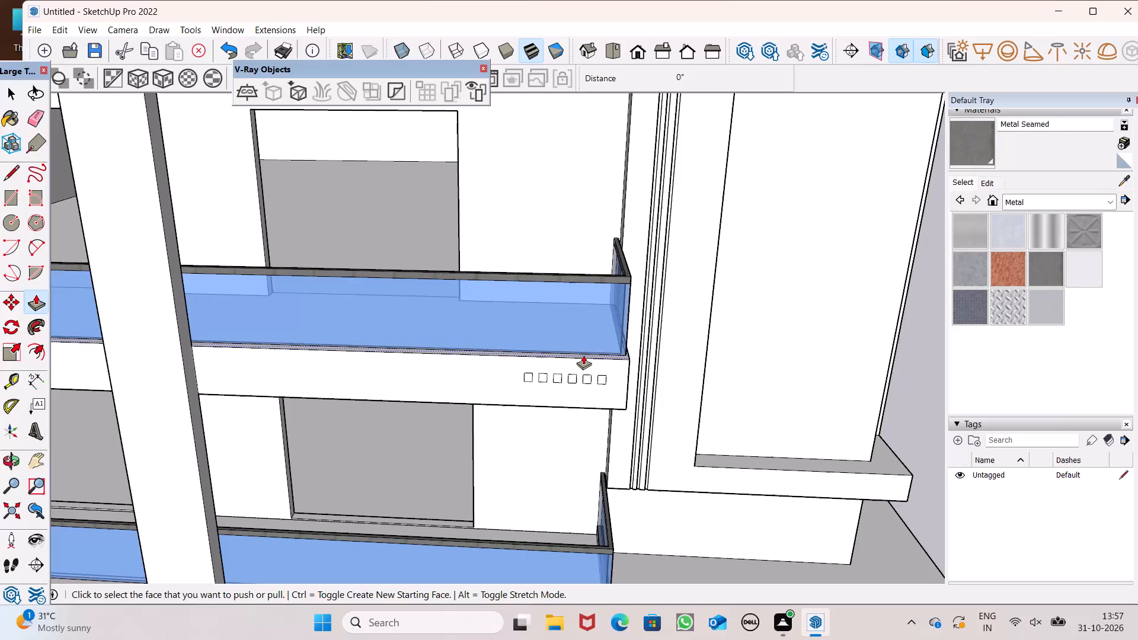
{"action": "scroll", "coordinate": [594, 365], "scroll_direction": "down", "scroll_amount": 6}
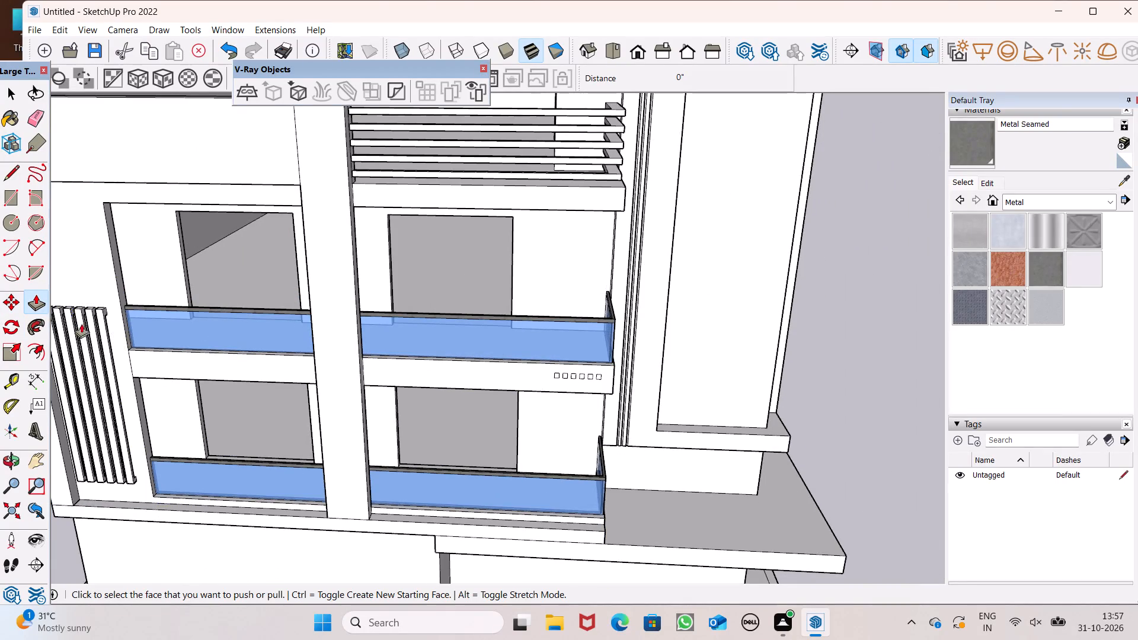
{"action": "scroll", "coordinate": [104, 324], "scroll_direction": "down", "scroll_amount": 3}
{"action": "scroll", "coordinate": [75, 328], "scroll_direction": "up", "scroll_amount": 6}
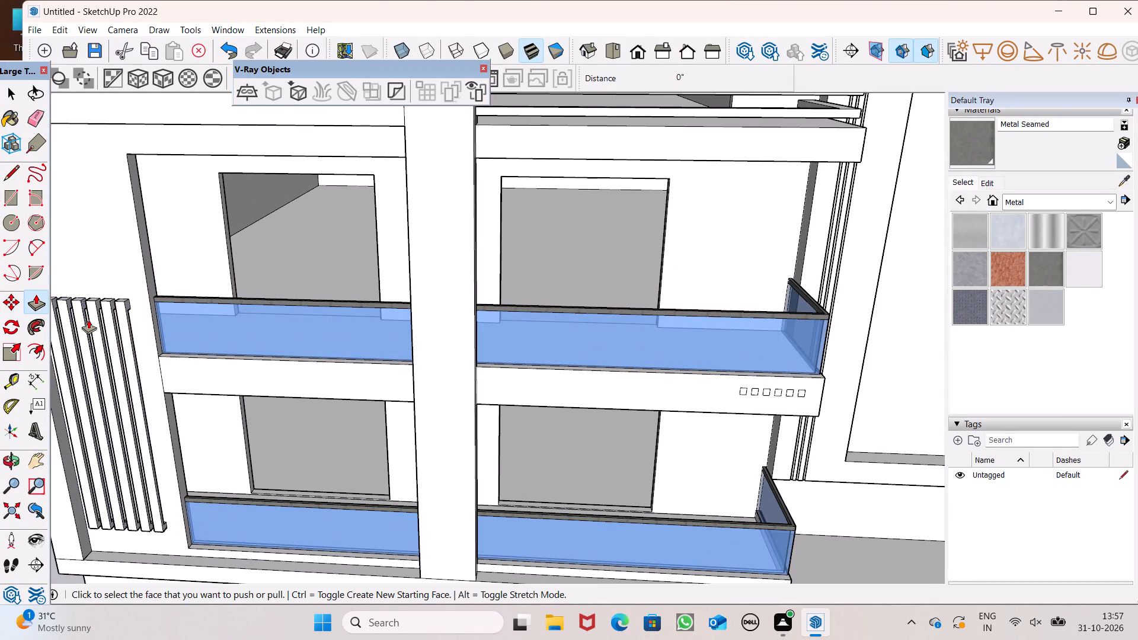
{"action": "scroll", "coordinate": [92, 308], "scroll_direction": "down", "scroll_amount": 3}
{"action": "scroll", "coordinate": [680, 391], "scroll_direction": "up", "scroll_amount": 5}
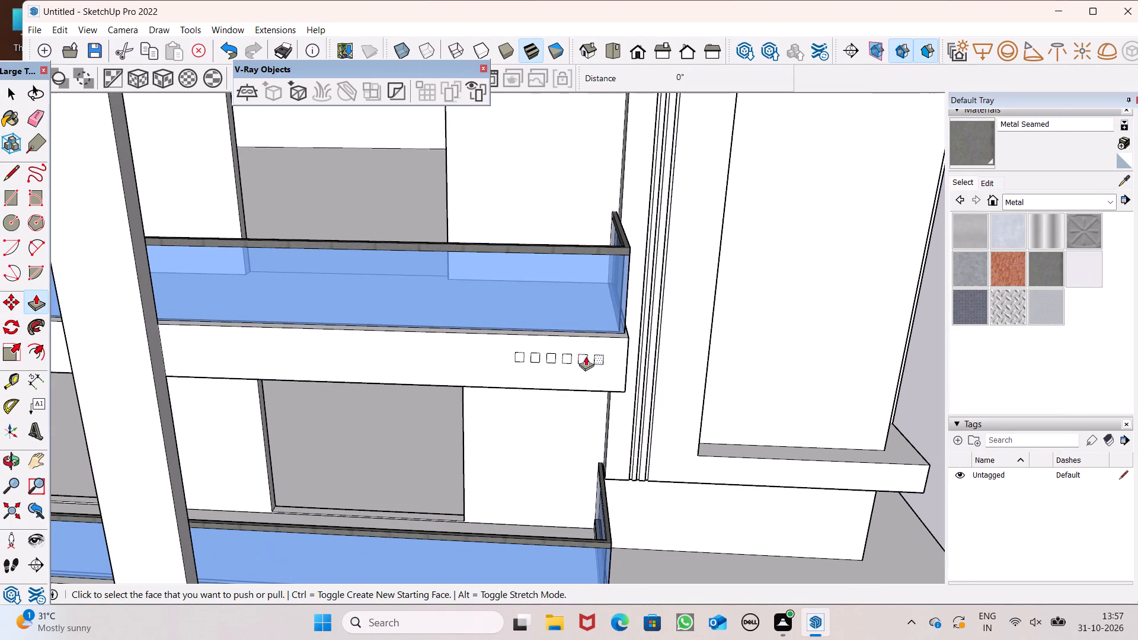
{"action": "middle_click_drag", "start_coordinate": [630, 338], "coordinate": [622, 369]}
{"action": "scroll", "coordinate": [587, 406], "scroll_direction": "up", "scroll_amount": 5}
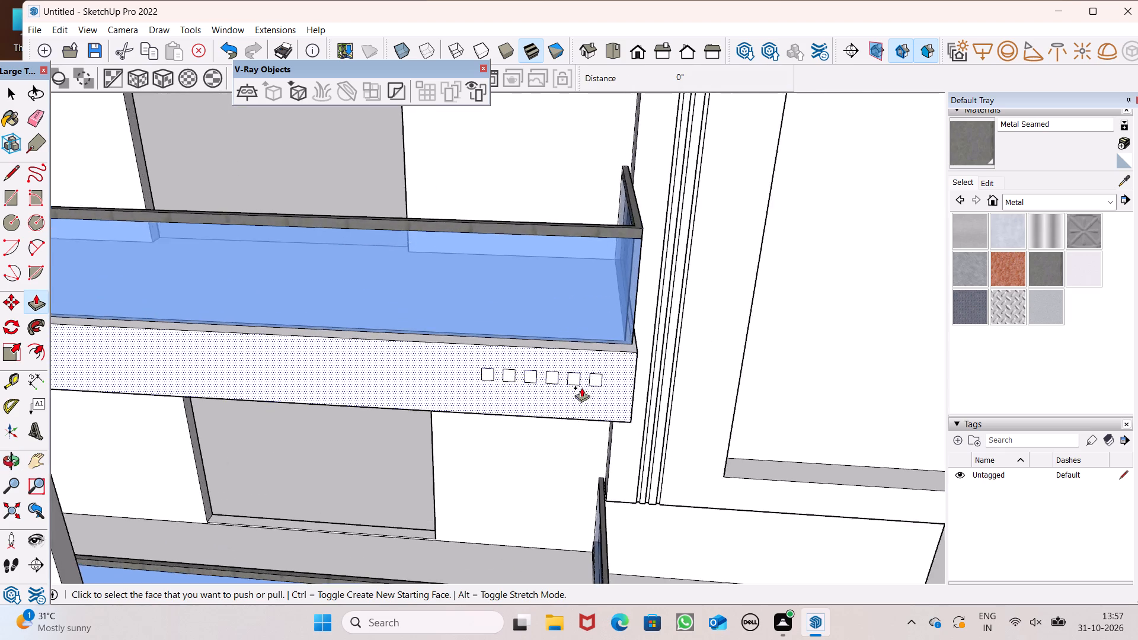
{"action": "scroll", "coordinate": [581, 388], "scroll_direction": "up", "scroll_amount": 2}
{"action": "middle_click_drag", "start_coordinate": [415, 384], "coordinate": [457, 408]}
{"action": "scroll", "coordinate": [457, 408], "scroll_direction": "up", "scroll_amount": 6}
{"action": "middle_click_drag", "start_coordinate": [514, 388], "coordinate": [519, 403]}
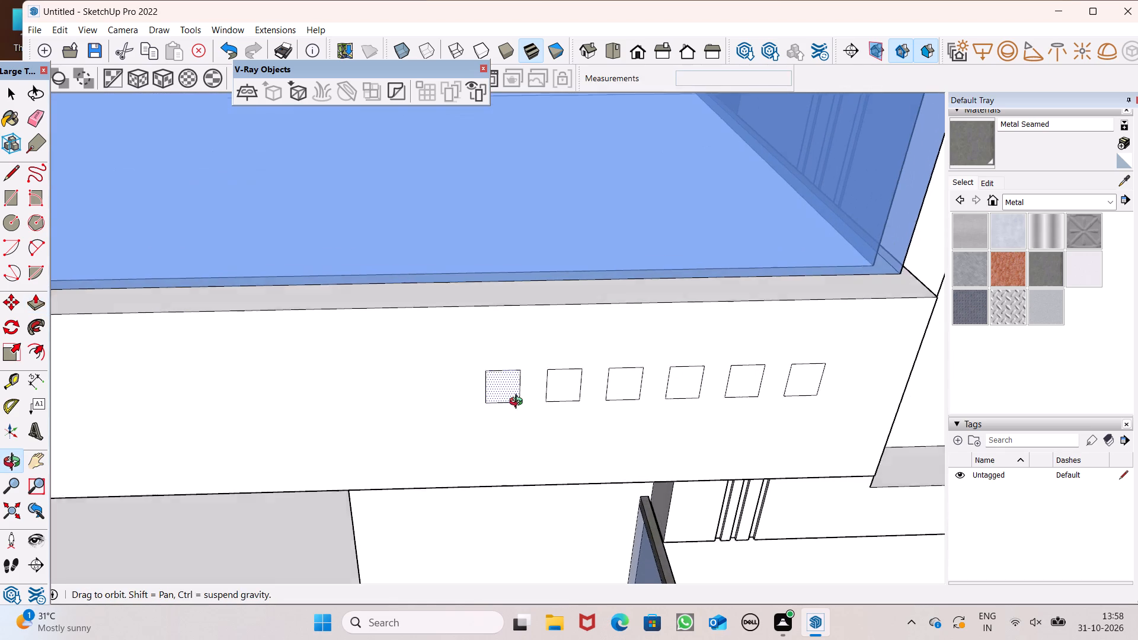
{"action": "middle_click_drag", "start_coordinate": [519, 403], "coordinate": [517, 414]}
{"action": "scroll", "coordinate": [514, 402], "scroll_direction": "up", "scroll_amount": 5}
{"action": "left_click_drag", "start_coordinate": [510, 398], "coordinate": [506, 413]}
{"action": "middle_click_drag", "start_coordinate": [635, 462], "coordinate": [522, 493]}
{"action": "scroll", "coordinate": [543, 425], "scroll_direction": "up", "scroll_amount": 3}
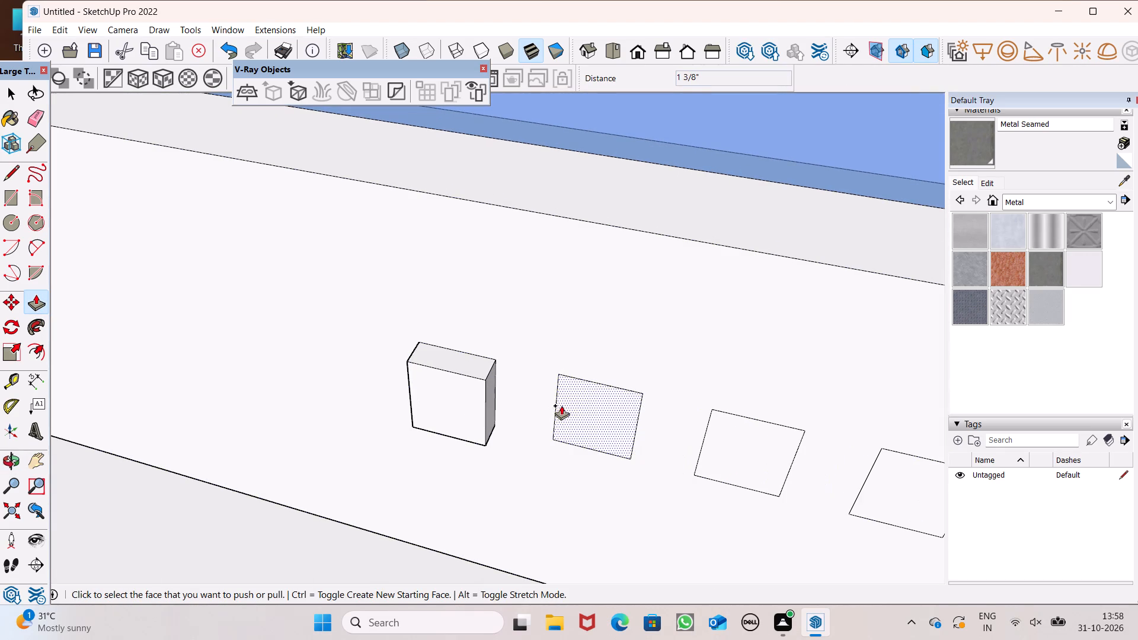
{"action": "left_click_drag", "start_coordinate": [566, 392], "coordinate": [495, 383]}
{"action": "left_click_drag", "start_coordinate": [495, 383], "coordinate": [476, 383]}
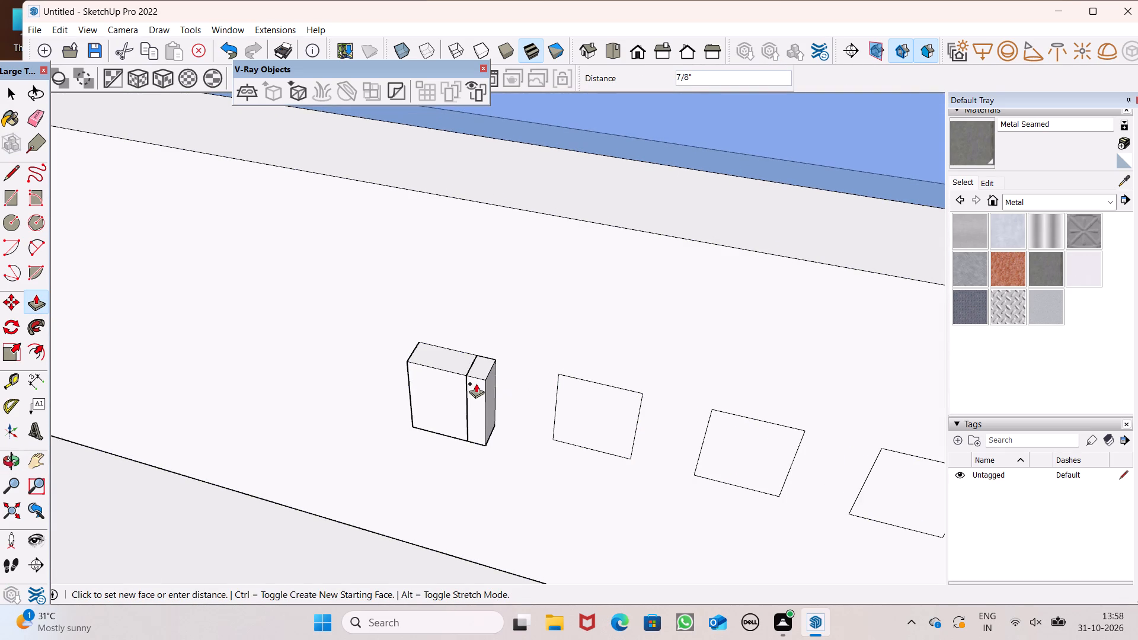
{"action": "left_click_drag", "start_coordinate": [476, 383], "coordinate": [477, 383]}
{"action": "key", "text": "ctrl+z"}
Push/pull the second and third rectangles from the central pillar outward by 1 3/8", matching the first block.
{"action": "left_click_drag", "start_coordinate": [565, 414], "coordinate": [483, 380]}
{"action": "scroll", "coordinate": [369, 363], "scroll_direction": "down", "scroll_amount": 6}
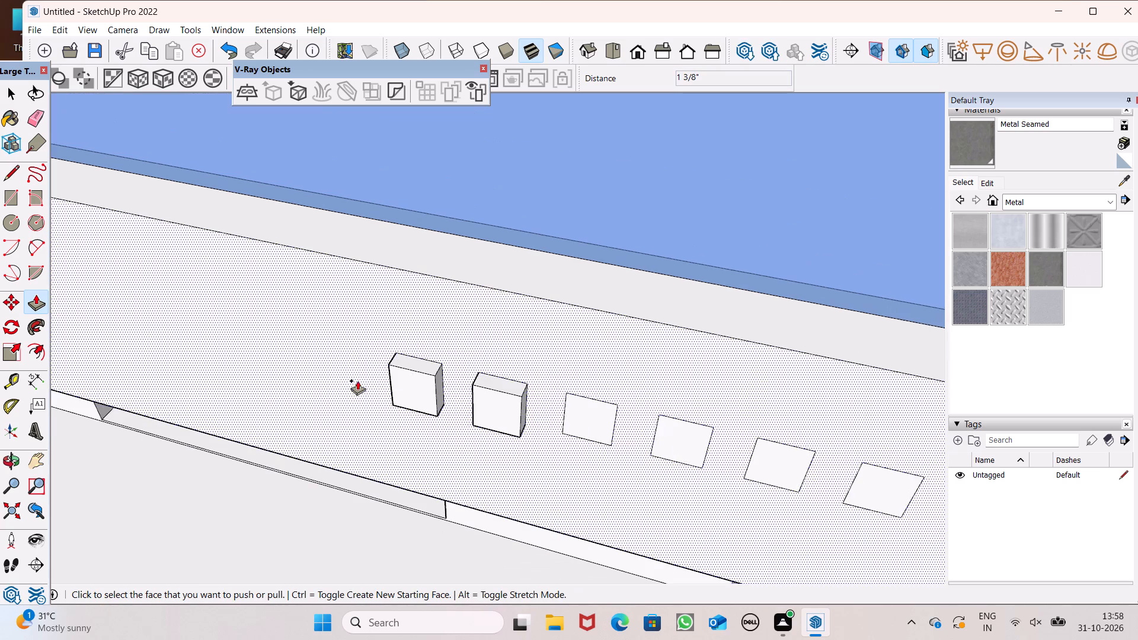
{"action": "scroll", "coordinate": [557, 440], "scroll_direction": "up", "scroll_amount": 6}
{"action": "scroll", "coordinate": [545, 358], "scroll_direction": "up", "scroll_amount": 4}
{"action": "left_click_drag", "start_coordinate": [551, 369], "coordinate": [540, 396]}
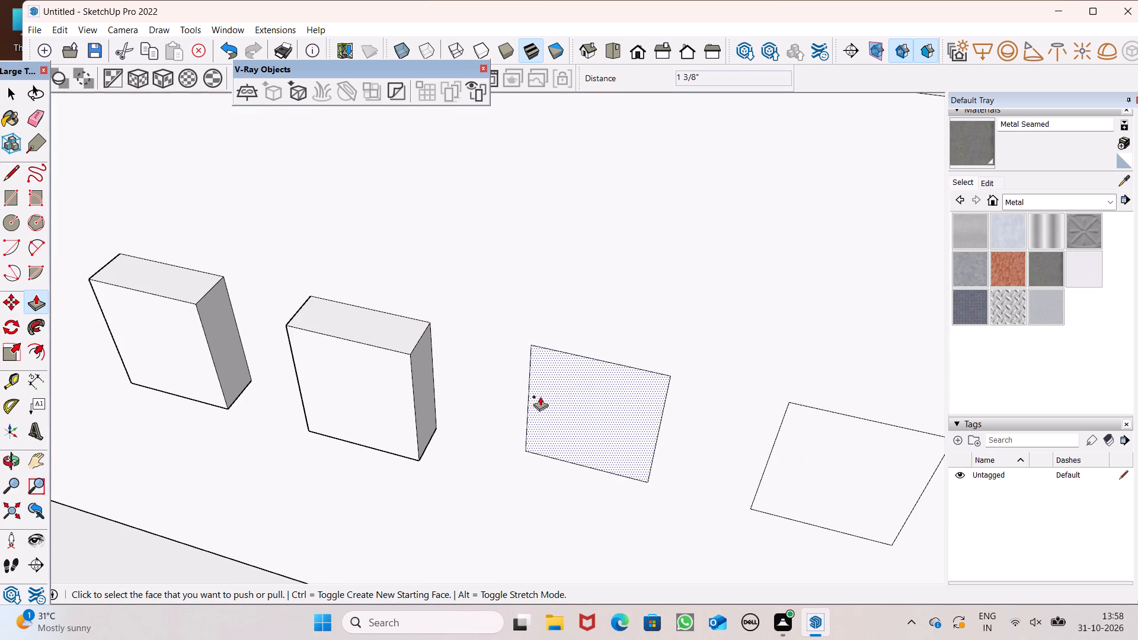
{"action": "left_click_drag", "start_coordinate": [540, 396], "coordinate": [407, 357]}
{"action": "scroll", "coordinate": [335, 327], "scroll_direction": "down", "scroll_amount": 6}
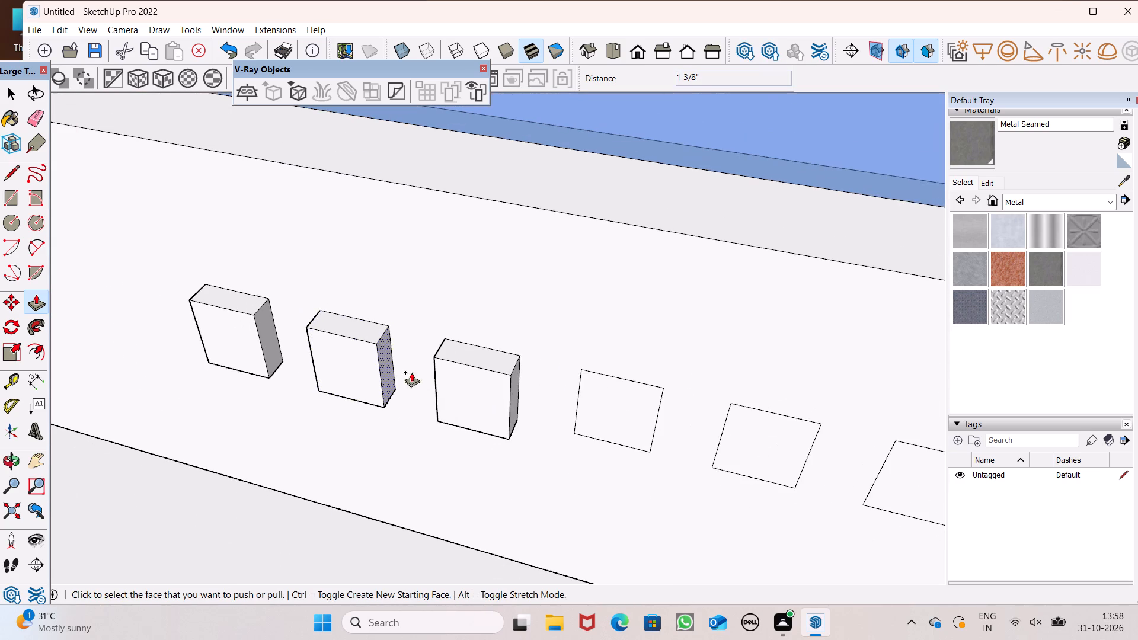
Push/pull the three remaining rectangles toward the slab's end outward by 1 3/8" to match the other blocks.
{"action": "scroll", "coordinate": [370, 372], "scroll_direction": "down", "scroll_amount": 3}
{"action": "middle_click_drag", "start_coordinate": [505, 439], "coordinate": [516, 469]}
{"action": "scroll", "coordinate": [539, 446], "scroll_direction": "up", "scroll_amount": 5}
{"action": "left_click_drag", "start_coordinate": [530, 376], "coordinate": [429, 351]}
{"action": "scroll", "coordinate": [335, 345], "scroll_direction": "down", "scroll_amount": 4}
{"action": "scroll", "coordinate": [688, 439], "scroll_direction": "up", "scroll_amount": 2}
{"action": "left_click_drag", "start_coordinate": [580, 383], "coordinate": [505, 395]}
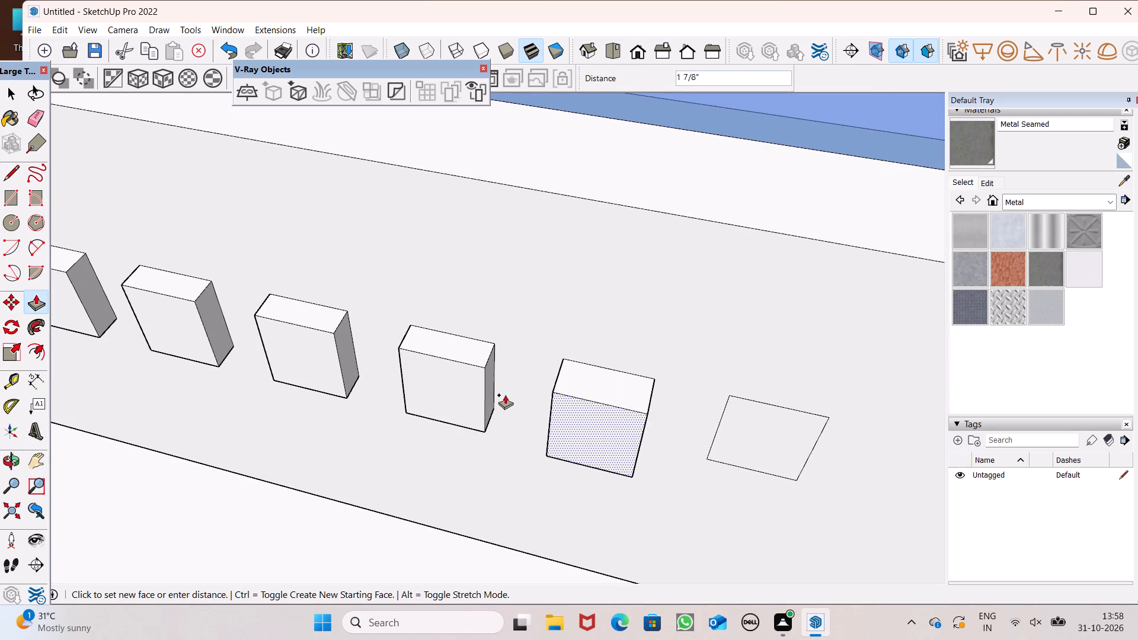
{"action": "left_click_drag", "start_coordinate": [505, 395], "coordinate": [484, 375]}
{"action": "scroll", "coordinate": [325, 341], "scroll_direction": "down", "scroll_amount": 4}
{"action": "scroll", "coordinate": [618, 377], "scroll_direction": "up", "scroll_amount": 5}
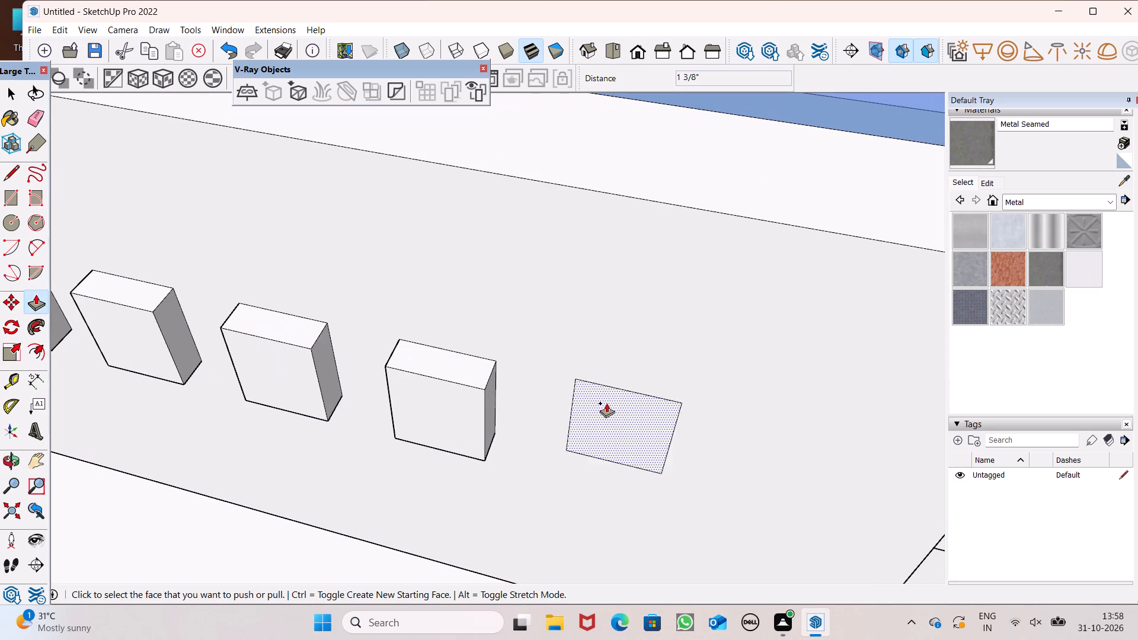
{"action": "left_click_drag", "start_coordinate": [605, 402], "coordinate": [477, 390]}
{"action": "scroll", "coordinate": [482, 416], "scroll_direction": "down", "scroll_amount": 5}
{"action": "middle_click_drag", "start_coordinate": [498, 494], "coordinate": [557, 331]}
{"action": "scroll", "coordinate": [557, 329], "scroll_direction": "down", "scroll_amount": 7}
{"action": "scroll", "coordinate": [503, 353], "scroll_direction": "down", "scroll_amount": 15}
{"action": "scroll", "coordinate": [463, 415], "scroll_direction": "down", "scroll_amount": 4}
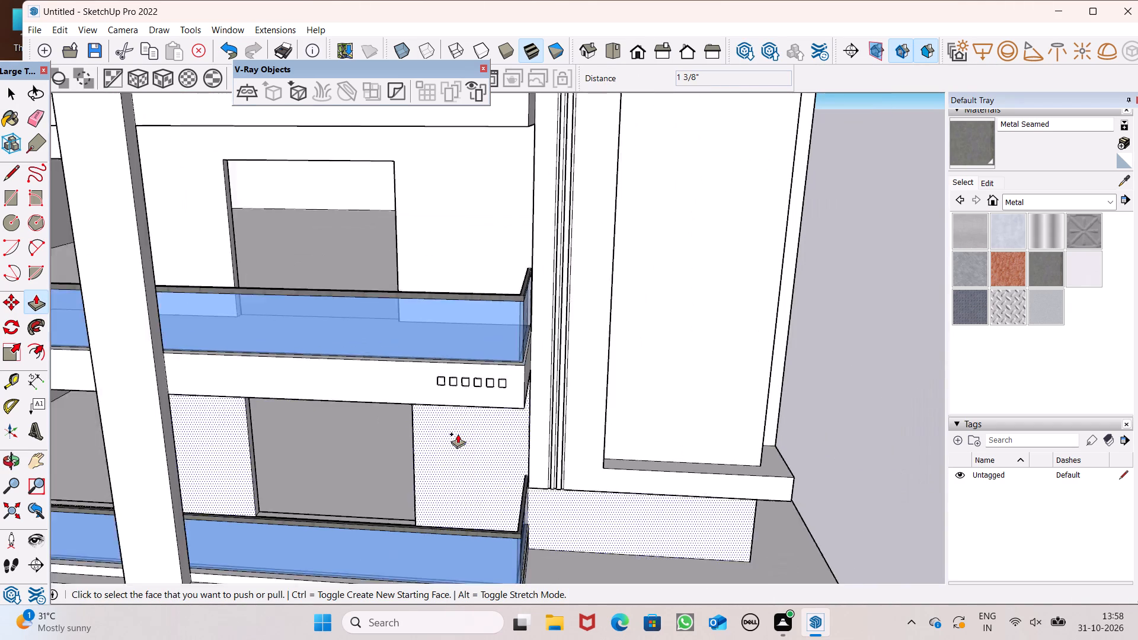
{"action": "scroll", "coordinate": [458, 434], "scroll_direction": "down", "scroll_amount": 2}
{"action": "key", "text": "space"}
{"action": "left_click", "coordinate": [820, 392]}
Draw a horizontal line about 3' 1/8" long at mid-height across the front faces of all six small blocks.
{"action": "scroll", "coordinate": [347, 394], "scroll_direction": "up", "scroll_amount": 8}
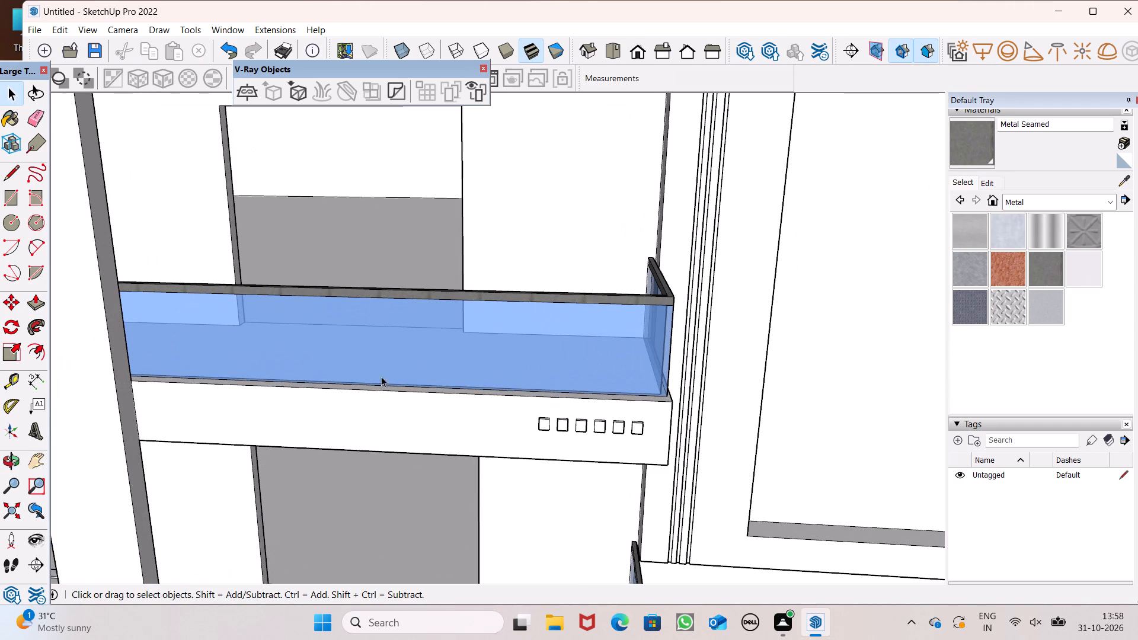
{"action": "scroll", "coordinate": [557, 408], "scroll_direction": "up", "scroll_amount": 4}
{"action": "scroll", "coordinate": [617, 436], "scroll_direction": "up", "scroll_amount": 6}
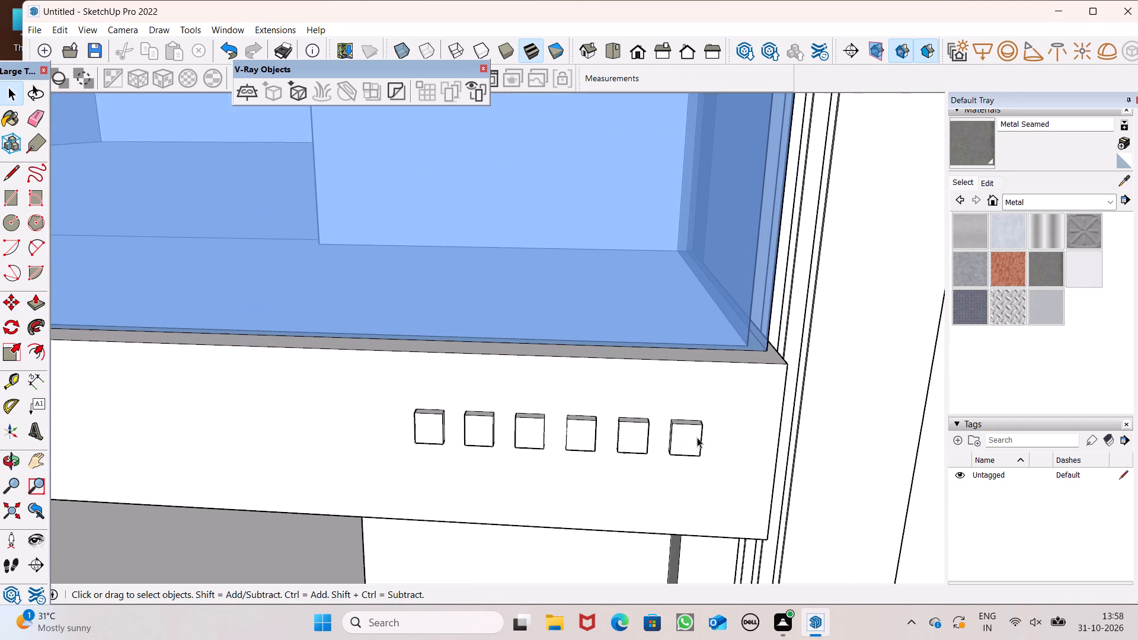
{"action": "left_click", "coordinate": [4, 169]}
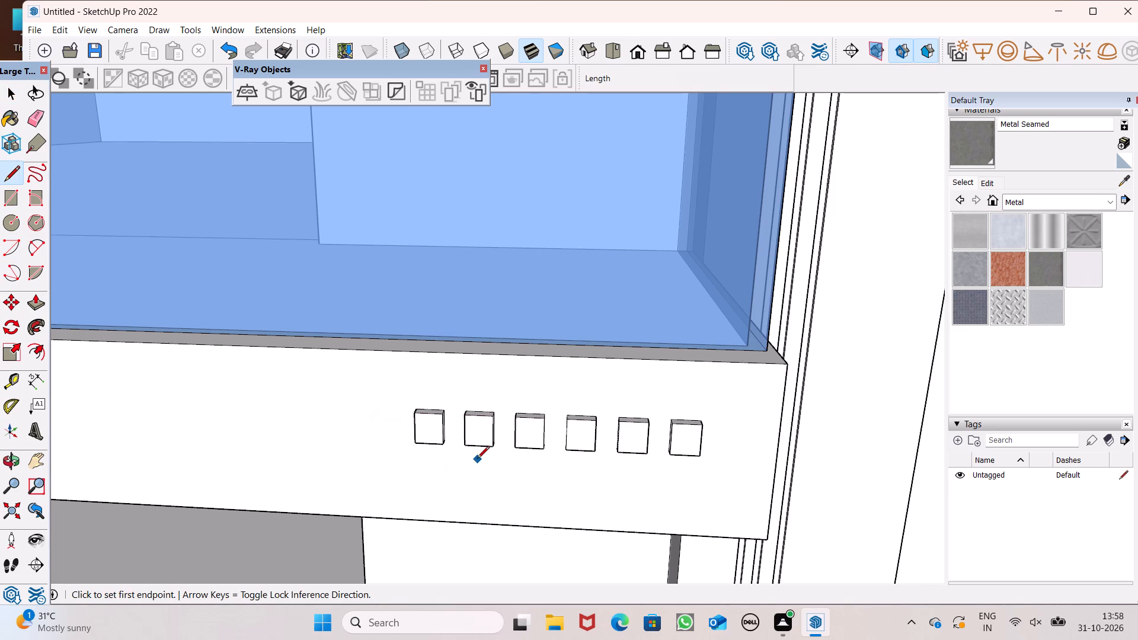
{"action": "middle_click_drag", "start_coordinate": [477, 459], "coordinate": [488, 427]}
{"action": "scroll", "coordinate": [488, 426], "scroll_direction": "up", "scroll_amount": 6}
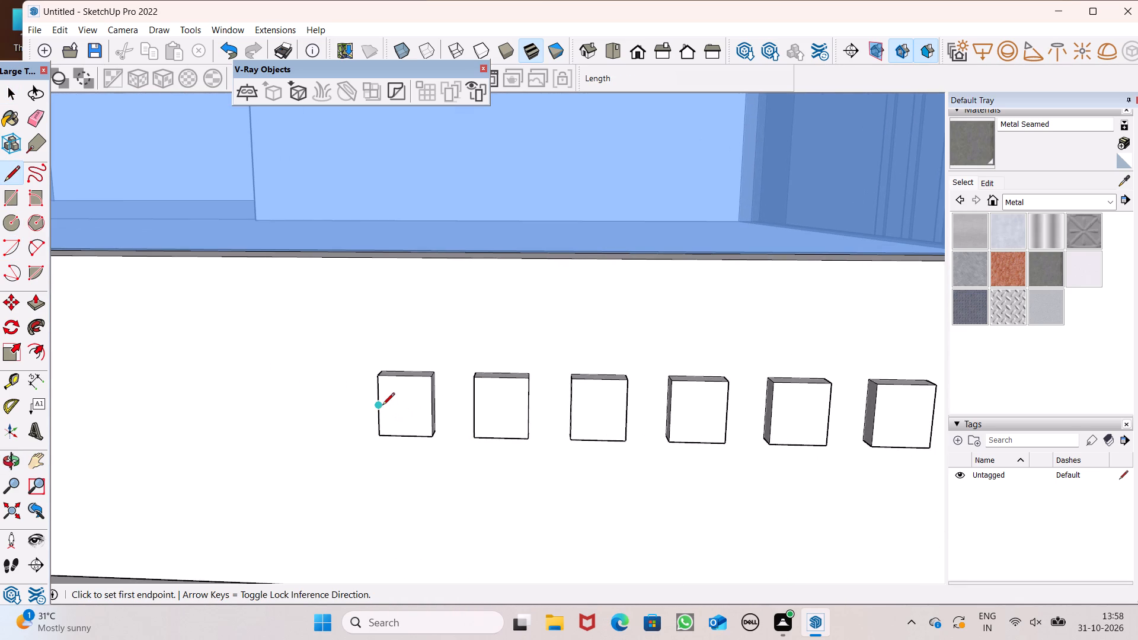
{"action": "left_click_drag", "start_coordinate": [382, 406], "coordinate": [394, 405]}
{"action": "scroll", "coordinate": [592, 411], "scroll_direction": "down", "scroll_amount": 1}
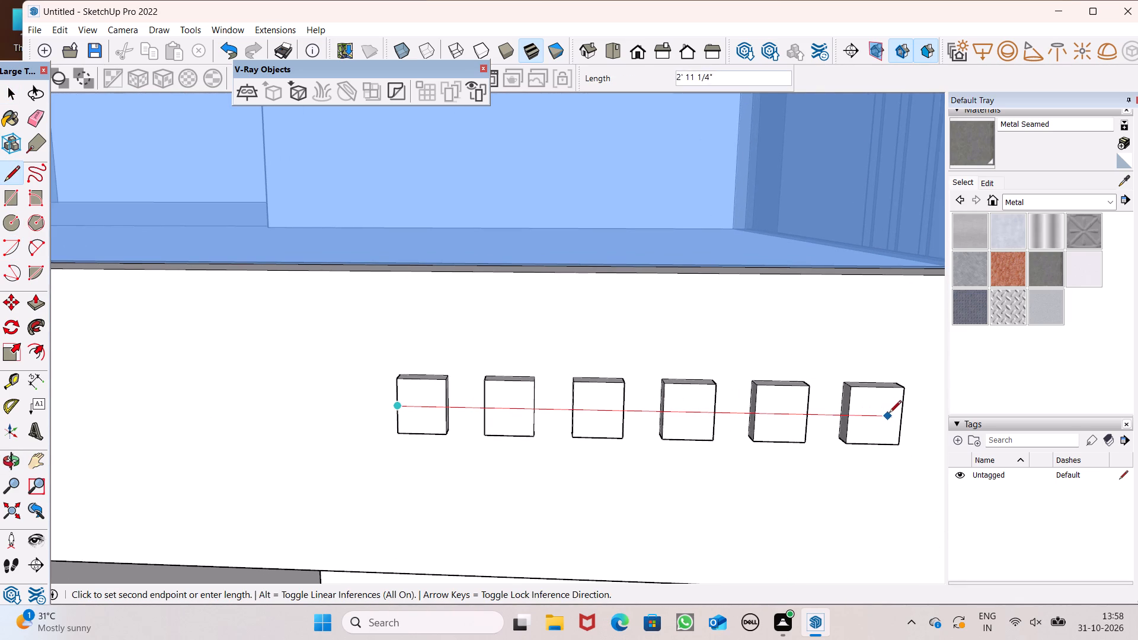
{"action": "left_click", "coordinate": [902, 414]}
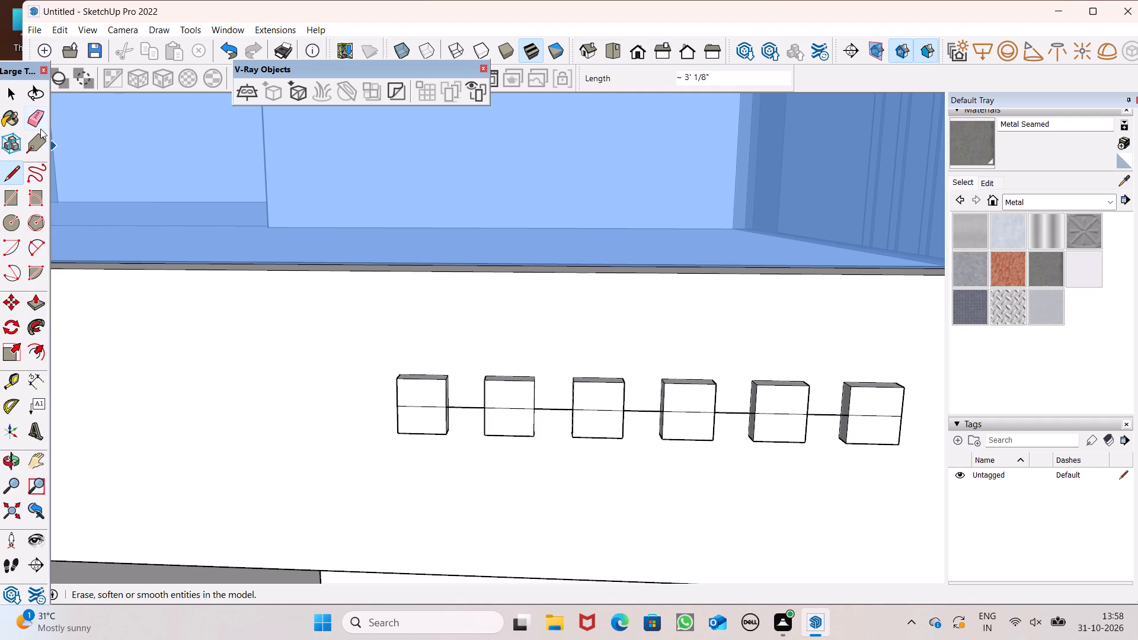
Erase the line segments in the five gaps between blocks, keeping the dividing line on each block's front face.
{"action": "left_click", "coordinate": [39, 121]}
{"action": "scroll", "coordinate": [469, 432], "scroll_direction": "up", "scroll_amount": 3}
{"action": "left_click_drag", "start_coordinate": [462, 393], "coordinate": [462, 396]}
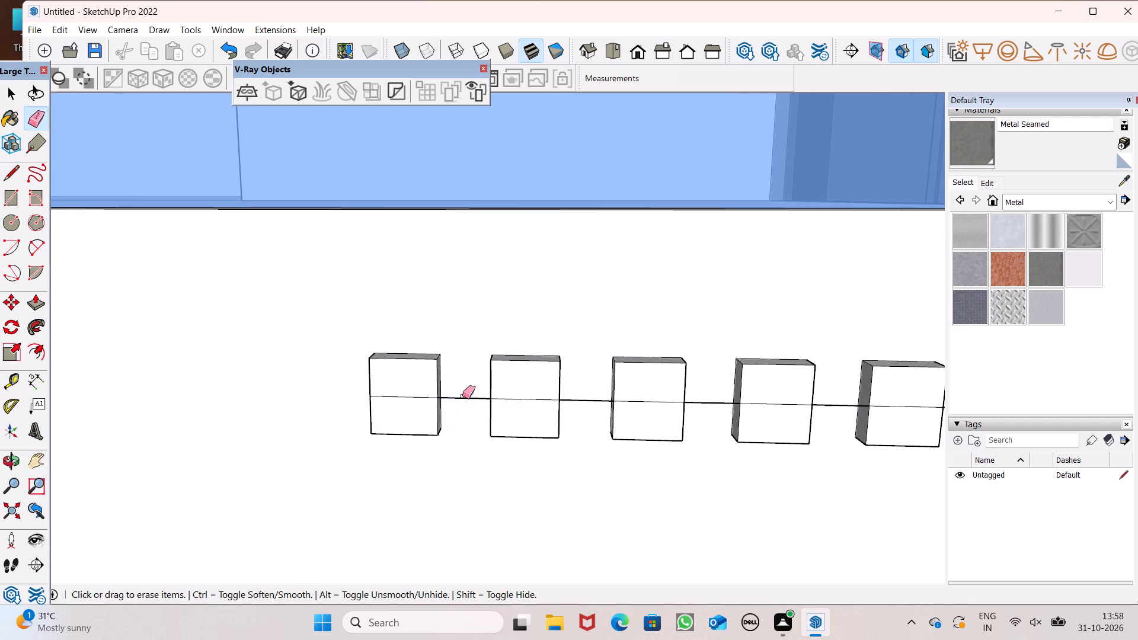
{"action": "left_click_drag", "start_coordinate": [462, 396], "coordinate": [463, 408]}
{"action": "left_click_drag", "start_coordinate": [601, 393], "coordinate": [598, 401]}
{"action": "left_click", "coordinate": [691, 400]}
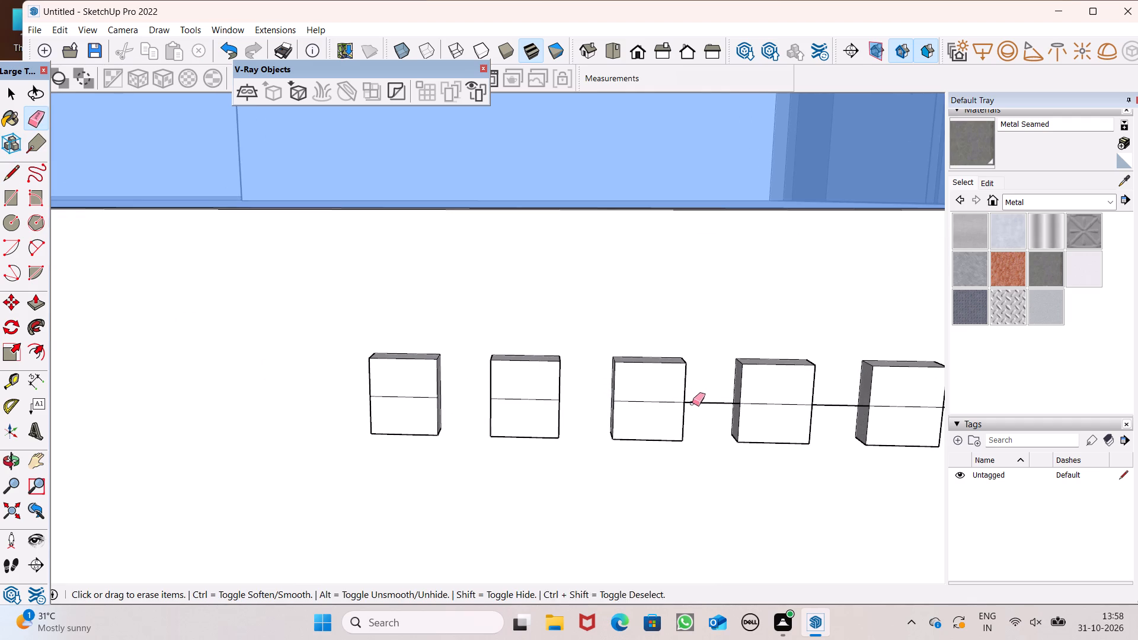
{"action": "left_click_drag", "start_coordinate": [840, 401], "coordinate": [840, 414]}
{"action": "scroll", "coordinate": [589, 383], "scroll_direction": "down", "scroll_amount": 3}
{"action": "scroll", "coordinate": [846, 395], "scroll_direction": "up", "scroll_amount": 3}
{"action": "left_click_drag", "start_coordinate": [885, 401], "coordinate": [885, 407]}
{"action": "scroll", "coordinate": [734, 379], "scroll_direction": "down", "scroll_amount": 6}
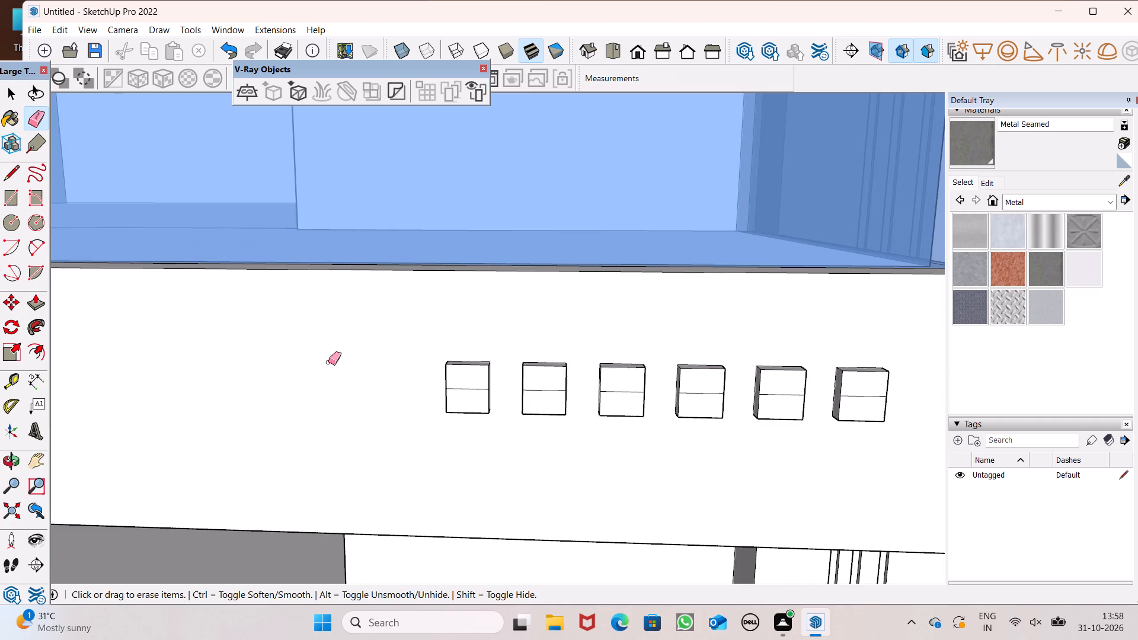
Push/pull the lower half of the front face outward 1 15/16" on the block nearest the central pillar.
{"action": "scroll", "coordinate": [328, 362], "scroll_direction": "down", "scroll_amount": 3}
{"action": "middle_click_drag", "start_coordinate": [364, 429], "coordinate": [600, 515]}
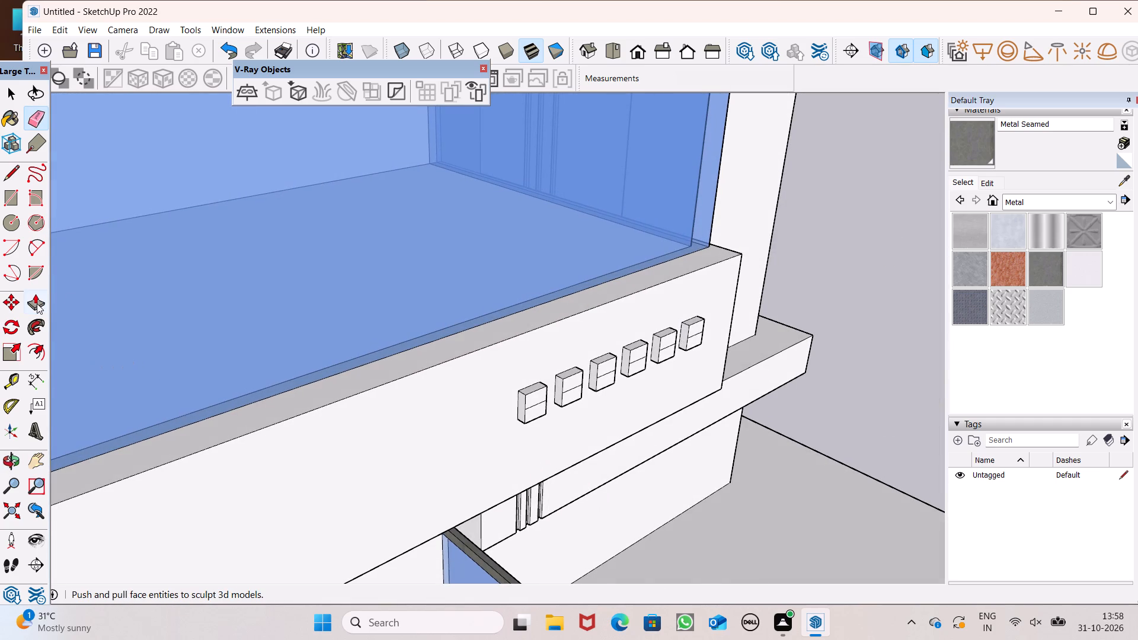
{"action": "left_click", "coordinate": [46, 305]}
{"action": "scroll", "coordinate": [474, 402], "scroll_direction": "up", "scroll_amount": 4}
{"action": "scroll", "coordinate": [548, 406], "scroll_direction": "up", "scroll_amount": 2}
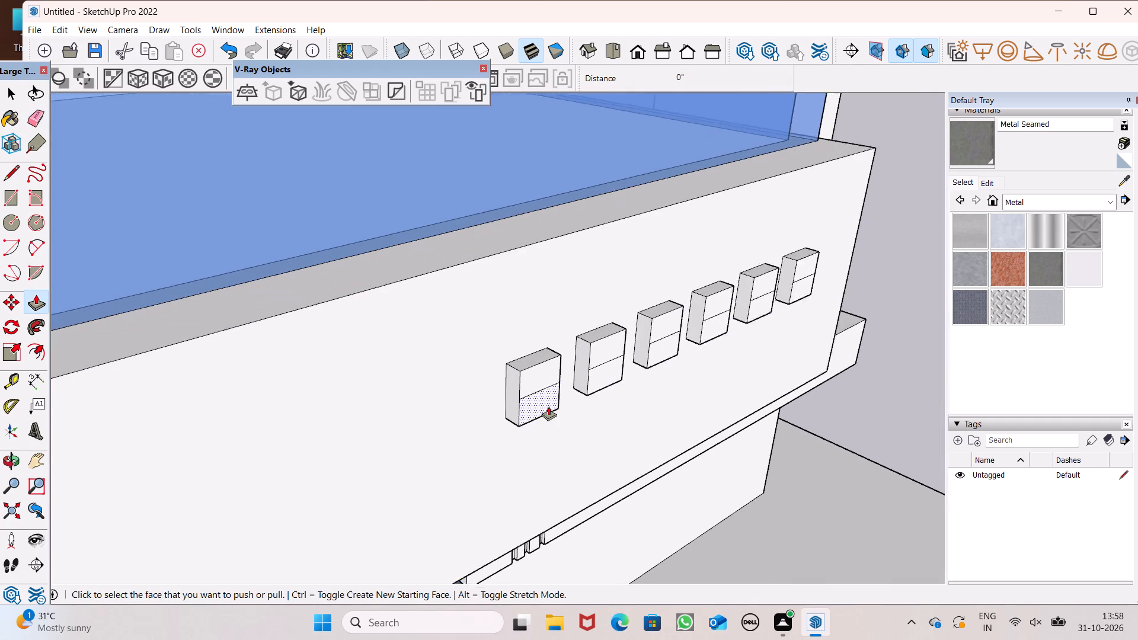
{"action": "scroll", "coordinate": [548, 406], "scroll_direction": "up", "scroll_amount": 3}
{"action": "left_click_drag", "start_coordinate": [526, 410], "coordinate": [549, 429]}
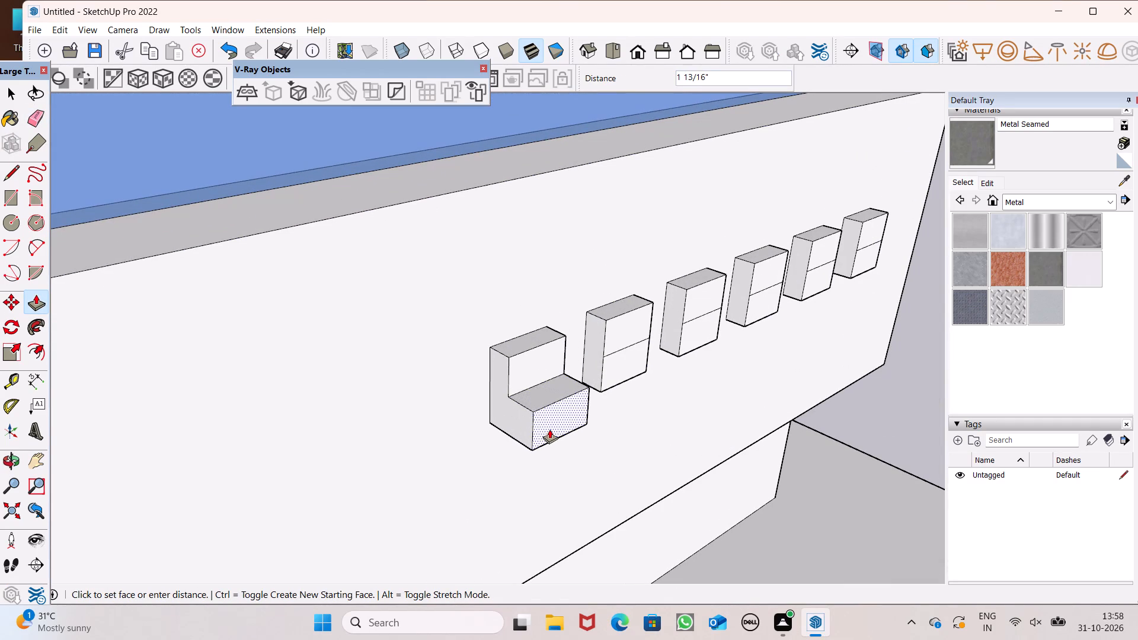
{"action": "left_click_drag", "start_coordinate": [549, 429], "coordinate": [551, 430]}
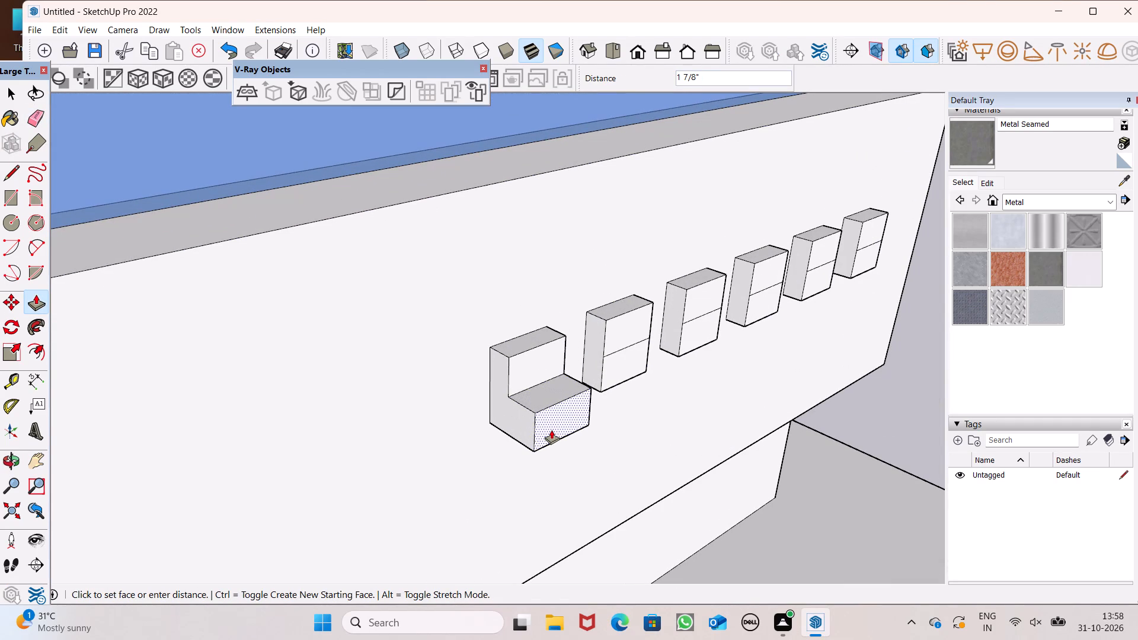
{"action": "left_click_drag", "start_coordinate": [551, 430], "coordinate": [552, 430]}
Push/pull the lower front half of the second block outward 1 15/16" to match the first stepped block.
{"action": "scroll", "coordinate": [536, 395], "scroll_direction": "down", "scroll_amount": 1}
{"action": "middle_click_drag", "start_coordinate": [628, 437], "coordinate": [627, 437]}
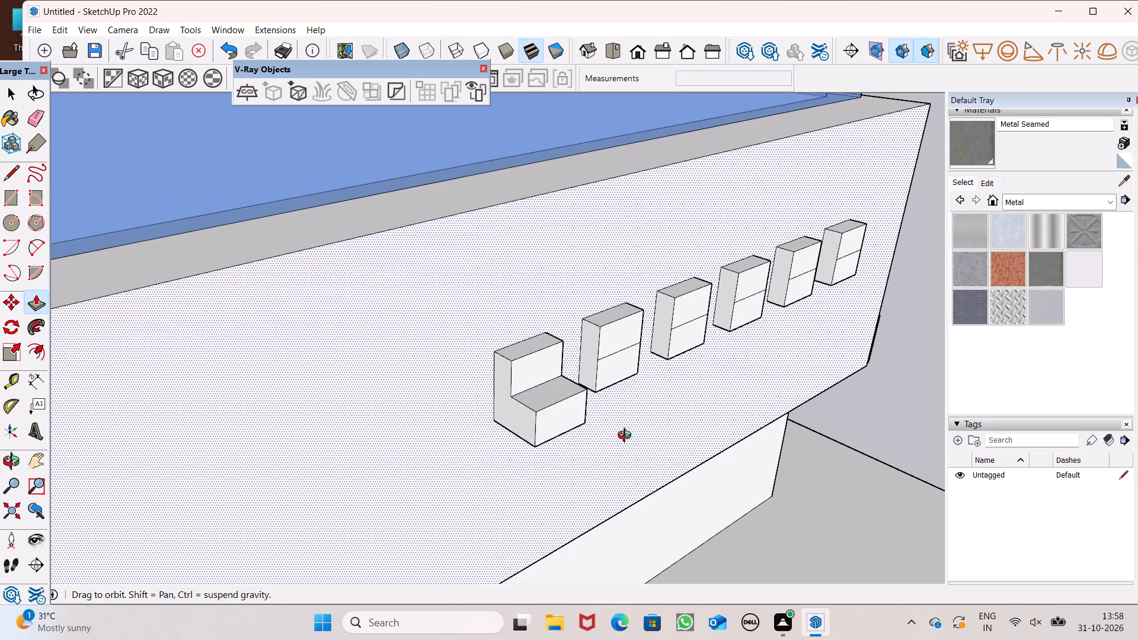
{"action": "middle_click_drag", "start_coordinate": [627, 437], "coordinate": [555, 507]}
{"action": "scroll", "coordinate": [552, 428], "scroll_direction": "up", "scroll_amount": 5}
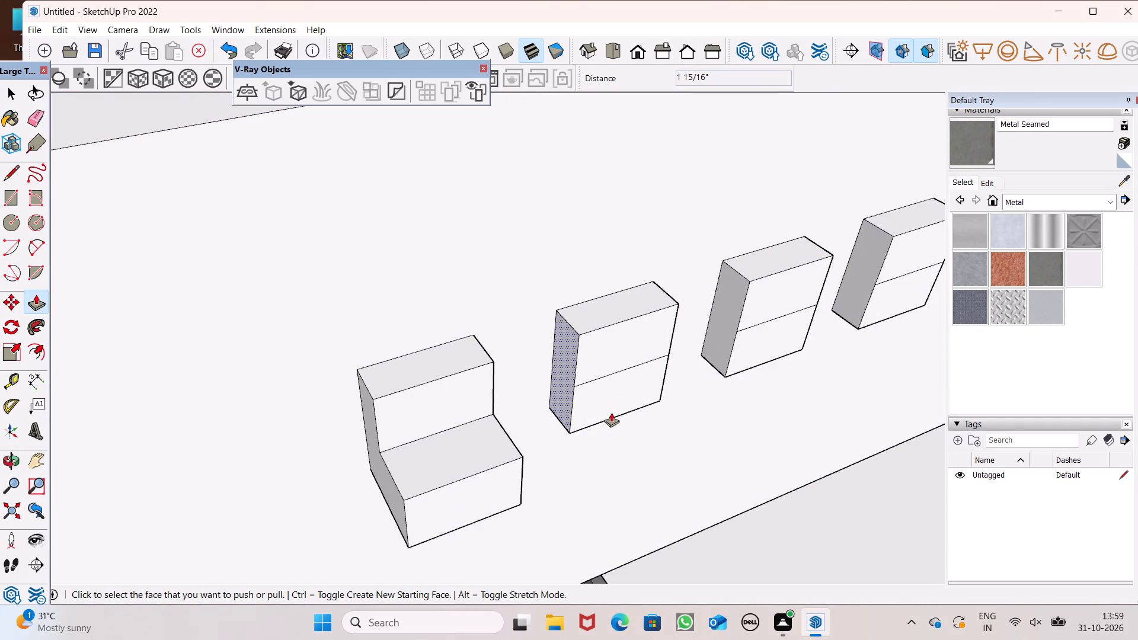
{"action": "scroll", "coordinate": [602, 388], "scroll_direction": "down", "scroll_amount": 4}
{"action": "middle_click_drag", "start_coordinate": [609, 421], "coordinate": [578, 421]}
{"action": "scroll", "coordinate": [533, 338], "scroll_direction": "down", "scroll_amount": 5}
{"action": "middle_click_drag", "start_coordinate": [553, 374], "coordinate": [597, 364]}
{"action": "scroll", "coordinate": [600, 385], "scroll_direction": "up", "scroll_amount": 1}
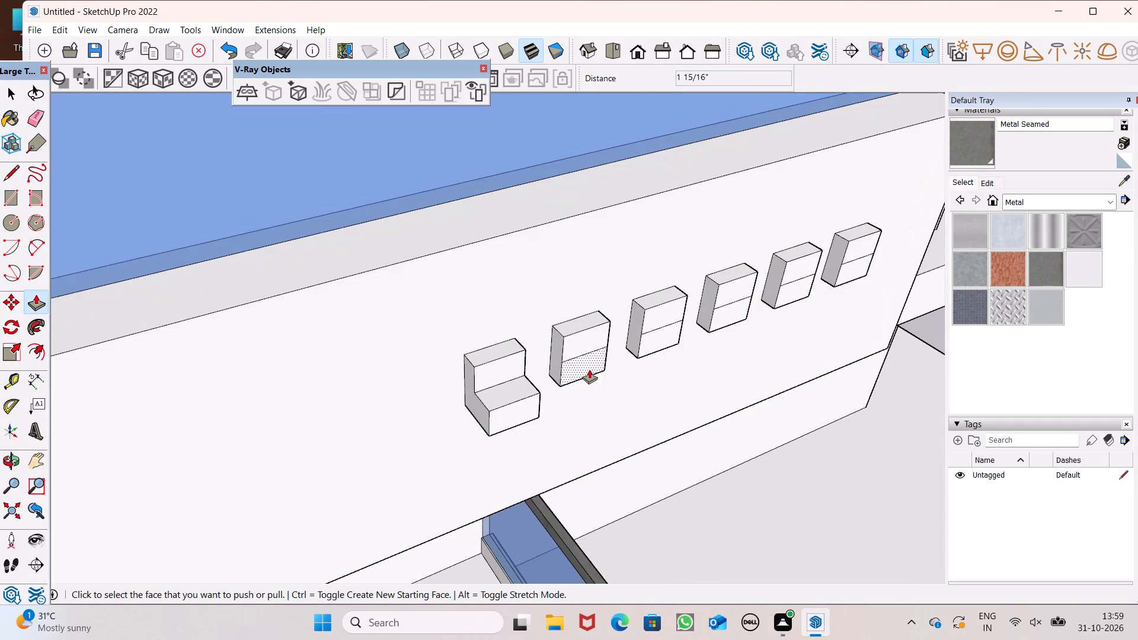
{"action": "left_click_drag", "start_coordinate": [587, 371], "coordinate": [539, 396]}
Push/pull the lower front halves of the third and fourth blocks outward 1 15/16" to match the stepped blocks.
{"action": "scroll", "coordinate": [443, 354], "scroll_direction": "down", "scroll_amount": 2}
{"action": "middle_click_drag", "start_coordinate": [503, 409], "coordinate": [355, 414]}
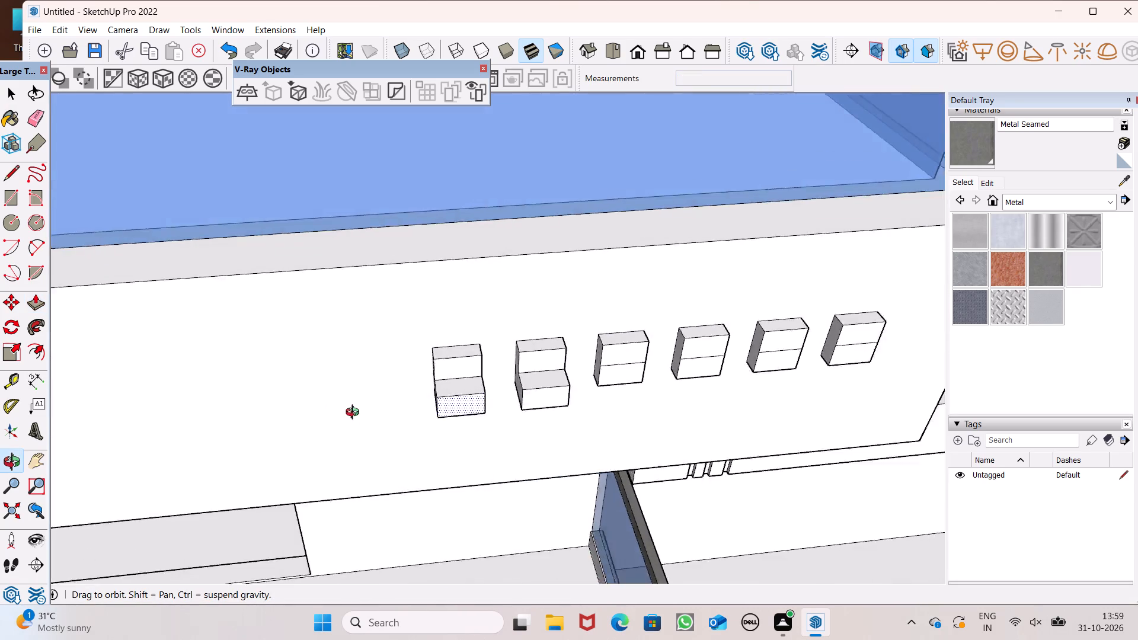
{"action": "middle_click_drag", "start_coordinate": [355, 414], "coordinate": [309, 395]}
{"action": "scroll", "coordinate": [228, 361], "scroll_direction": "down", "scroll_amount": 4}
{"action": "middle_click_drag", "start_coordinate": [334, 424], "coordinate": [119, 399]}
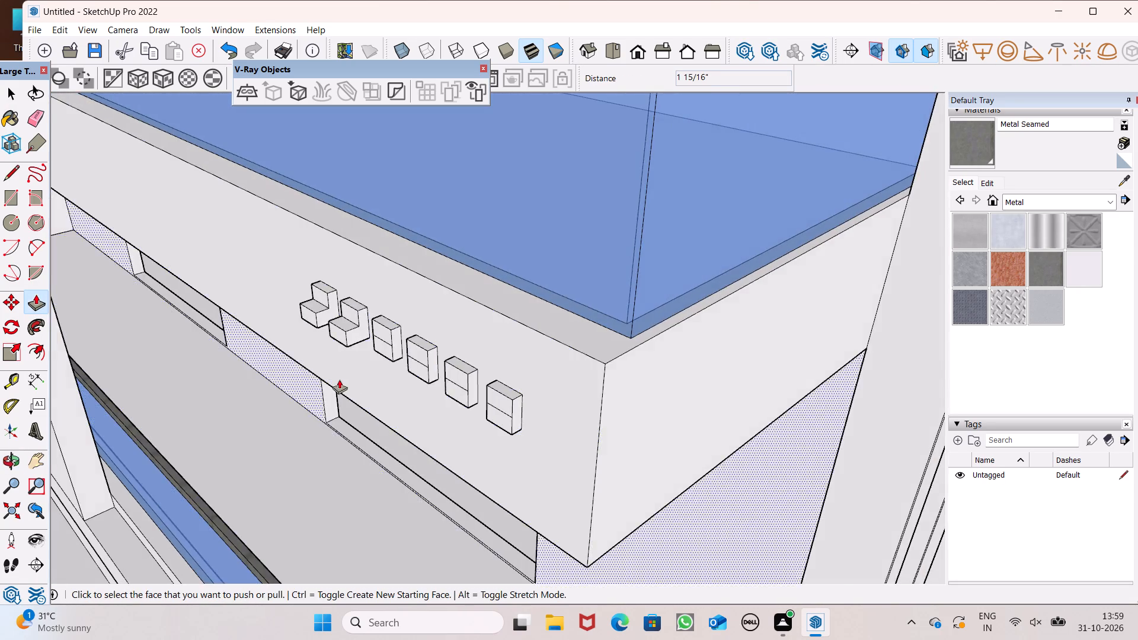
{"action": "scroll", "coordinate": [351, 384], "scroll_direction": "up", "scroll_amount": 7}
{"action": "scroll", "coordinate": [397, 322], "scroll_direction": "up", "scroll_amount": 5}
{"action": "left_click_drag", "start_coordinate": [411, 312], "coordinate": [324, 308]}
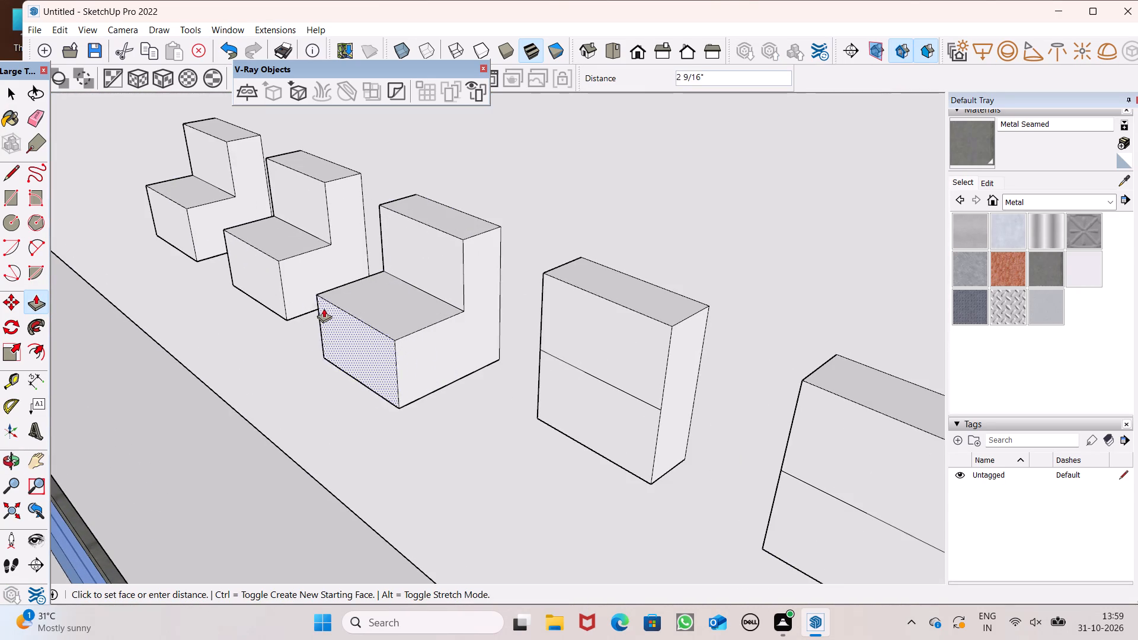
{"action": "left_click_drag", "start_coordinate": [324, 308], "coordinate": [274, 260]}
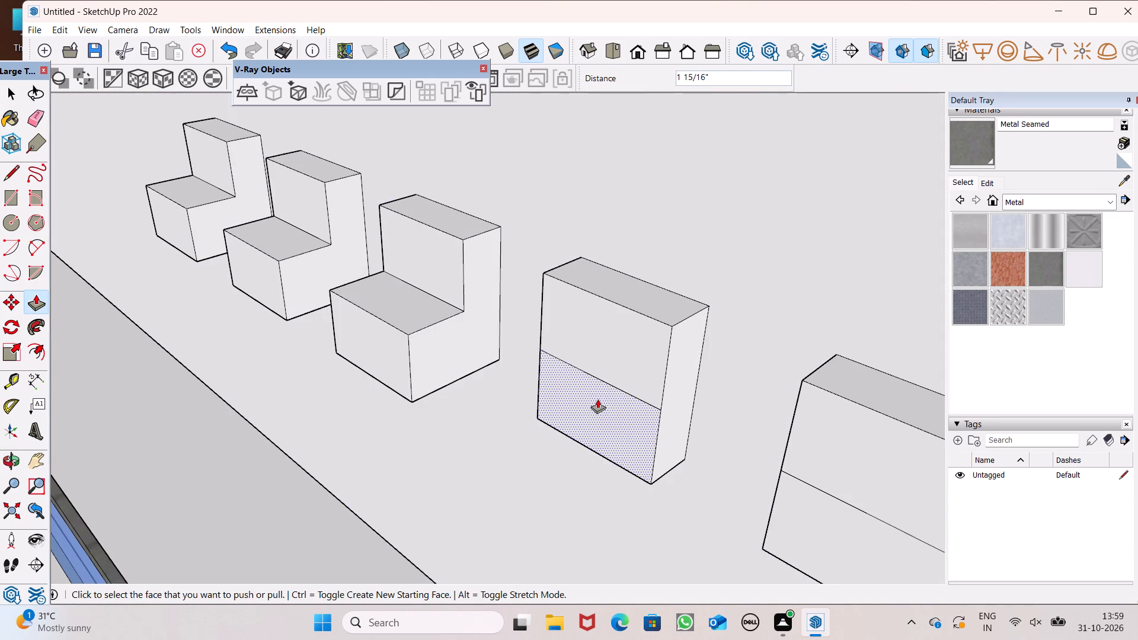
{"action": "left_click_drag", "start_coordinate": [597, 399], "coordinate": [406, 340]}
{"action": "scroll", "coordinate": [357, 280], "scroll_direction": "down", "scroll_amount": 4}
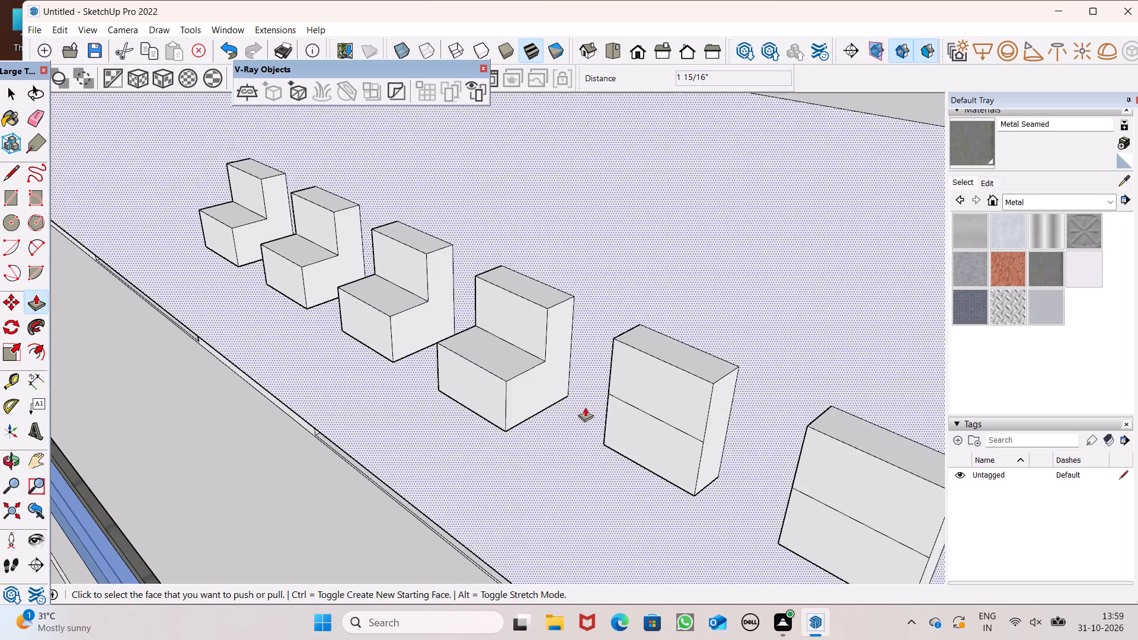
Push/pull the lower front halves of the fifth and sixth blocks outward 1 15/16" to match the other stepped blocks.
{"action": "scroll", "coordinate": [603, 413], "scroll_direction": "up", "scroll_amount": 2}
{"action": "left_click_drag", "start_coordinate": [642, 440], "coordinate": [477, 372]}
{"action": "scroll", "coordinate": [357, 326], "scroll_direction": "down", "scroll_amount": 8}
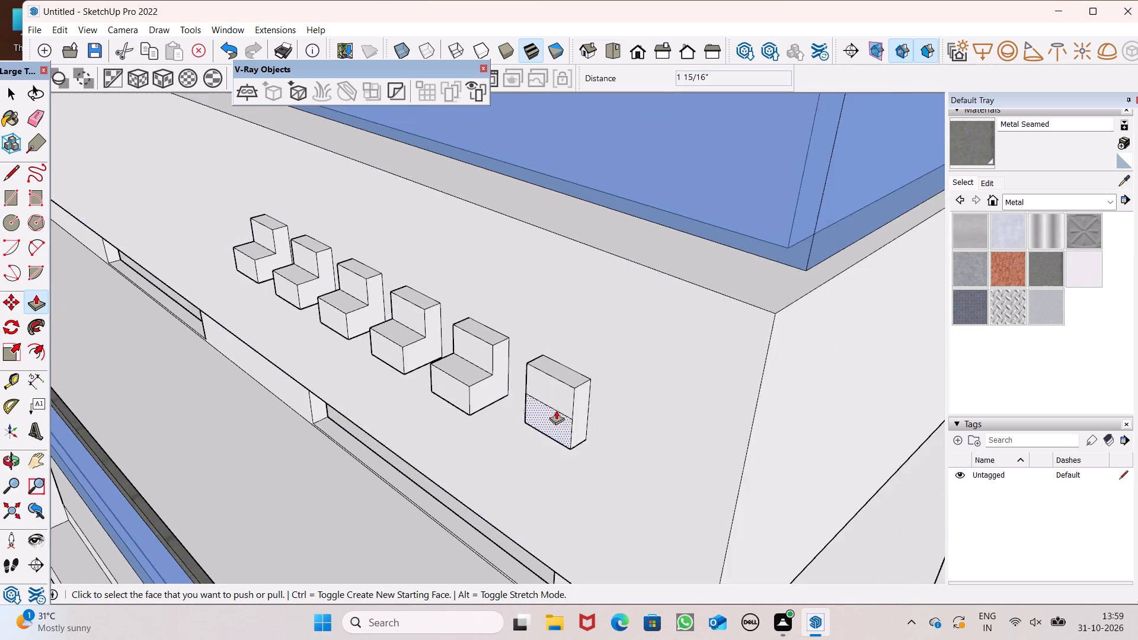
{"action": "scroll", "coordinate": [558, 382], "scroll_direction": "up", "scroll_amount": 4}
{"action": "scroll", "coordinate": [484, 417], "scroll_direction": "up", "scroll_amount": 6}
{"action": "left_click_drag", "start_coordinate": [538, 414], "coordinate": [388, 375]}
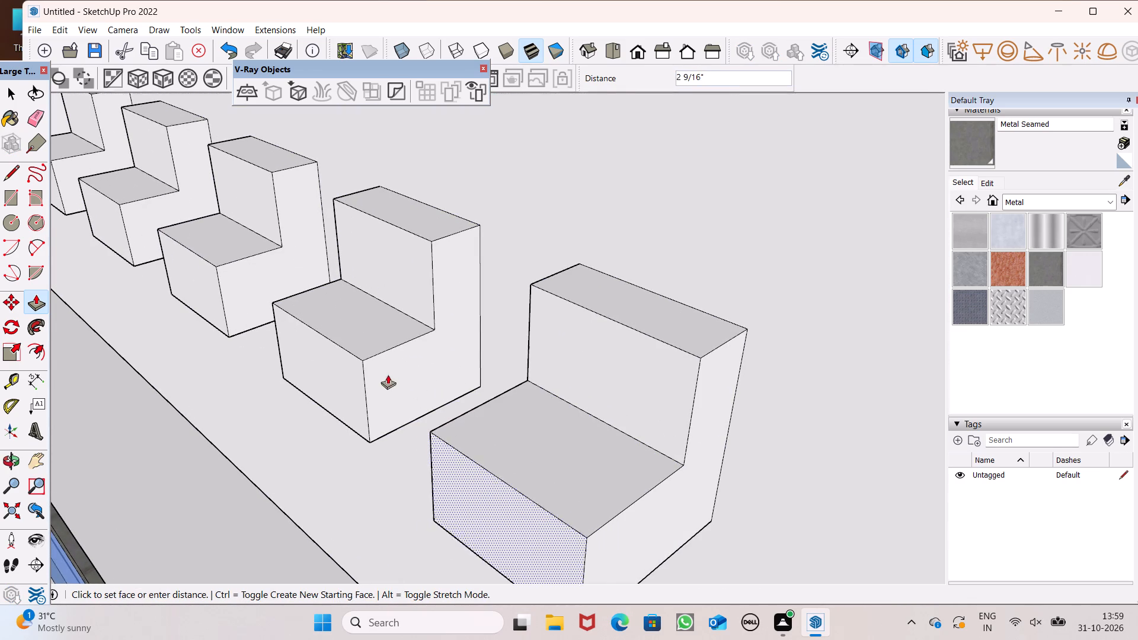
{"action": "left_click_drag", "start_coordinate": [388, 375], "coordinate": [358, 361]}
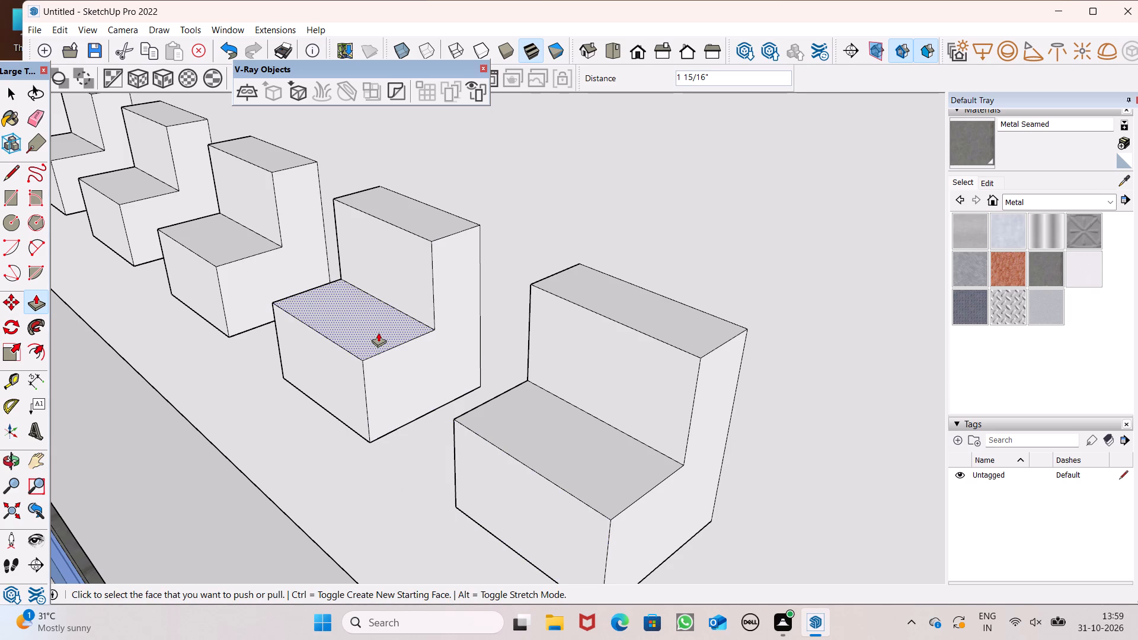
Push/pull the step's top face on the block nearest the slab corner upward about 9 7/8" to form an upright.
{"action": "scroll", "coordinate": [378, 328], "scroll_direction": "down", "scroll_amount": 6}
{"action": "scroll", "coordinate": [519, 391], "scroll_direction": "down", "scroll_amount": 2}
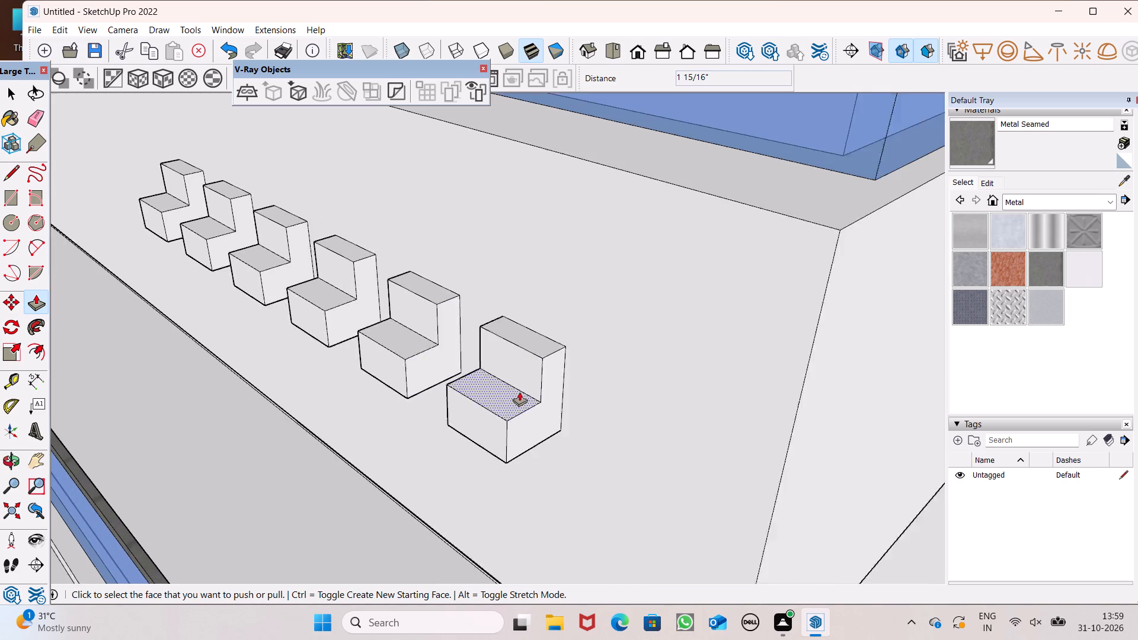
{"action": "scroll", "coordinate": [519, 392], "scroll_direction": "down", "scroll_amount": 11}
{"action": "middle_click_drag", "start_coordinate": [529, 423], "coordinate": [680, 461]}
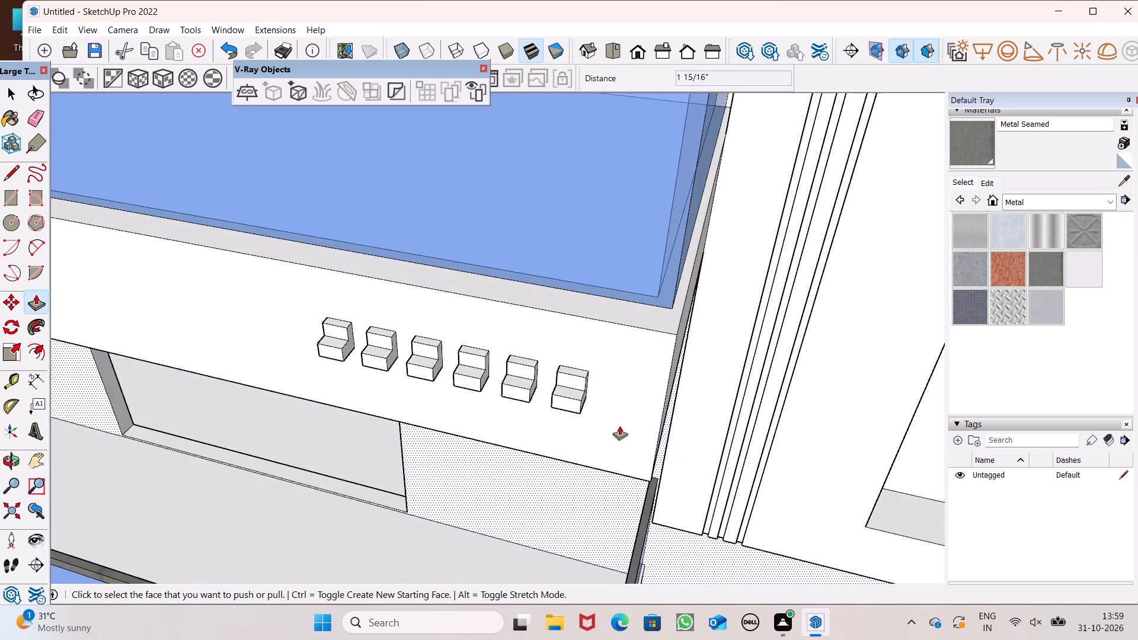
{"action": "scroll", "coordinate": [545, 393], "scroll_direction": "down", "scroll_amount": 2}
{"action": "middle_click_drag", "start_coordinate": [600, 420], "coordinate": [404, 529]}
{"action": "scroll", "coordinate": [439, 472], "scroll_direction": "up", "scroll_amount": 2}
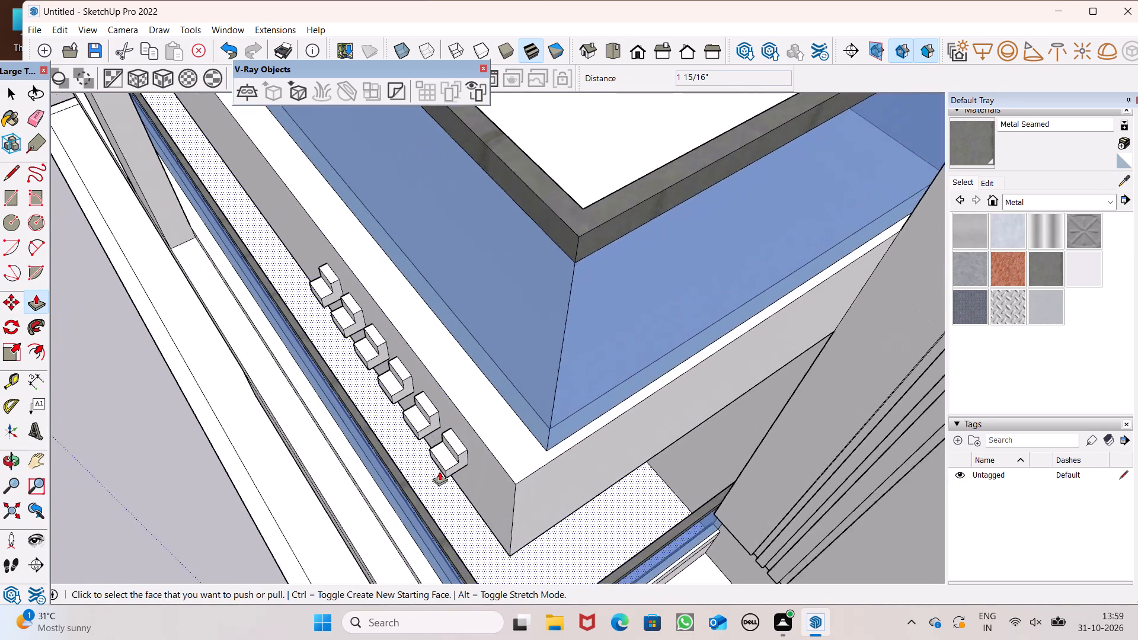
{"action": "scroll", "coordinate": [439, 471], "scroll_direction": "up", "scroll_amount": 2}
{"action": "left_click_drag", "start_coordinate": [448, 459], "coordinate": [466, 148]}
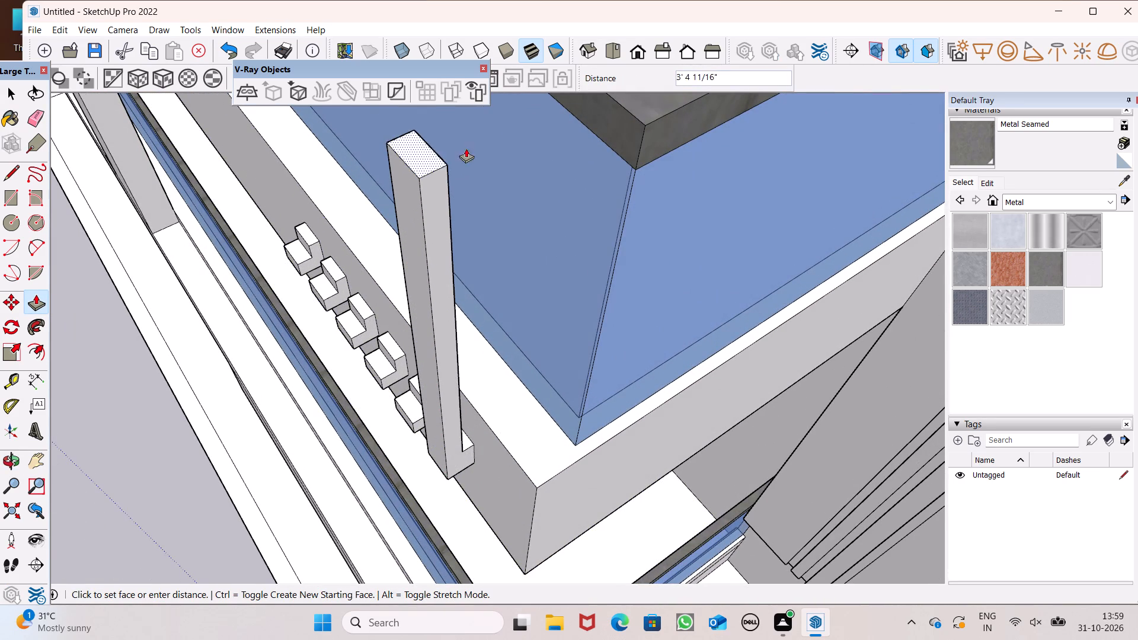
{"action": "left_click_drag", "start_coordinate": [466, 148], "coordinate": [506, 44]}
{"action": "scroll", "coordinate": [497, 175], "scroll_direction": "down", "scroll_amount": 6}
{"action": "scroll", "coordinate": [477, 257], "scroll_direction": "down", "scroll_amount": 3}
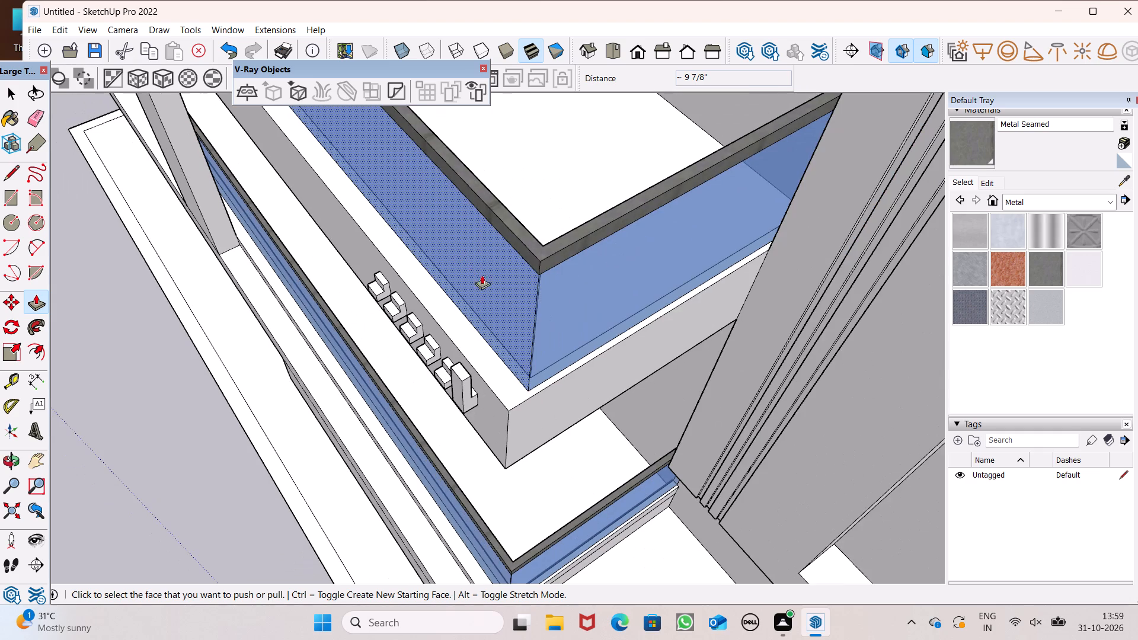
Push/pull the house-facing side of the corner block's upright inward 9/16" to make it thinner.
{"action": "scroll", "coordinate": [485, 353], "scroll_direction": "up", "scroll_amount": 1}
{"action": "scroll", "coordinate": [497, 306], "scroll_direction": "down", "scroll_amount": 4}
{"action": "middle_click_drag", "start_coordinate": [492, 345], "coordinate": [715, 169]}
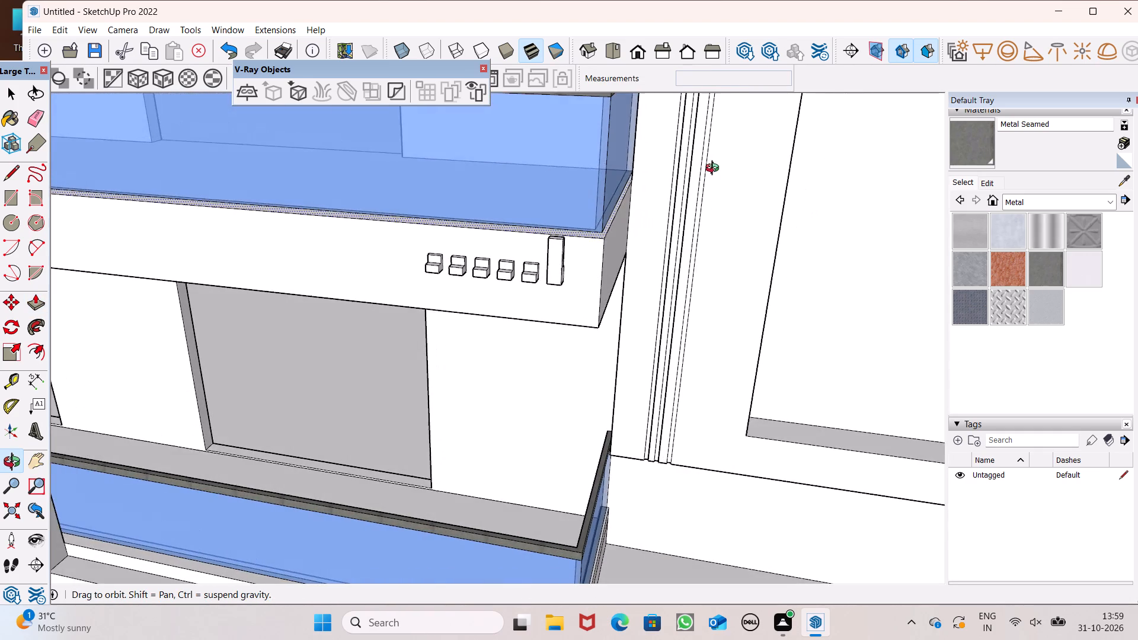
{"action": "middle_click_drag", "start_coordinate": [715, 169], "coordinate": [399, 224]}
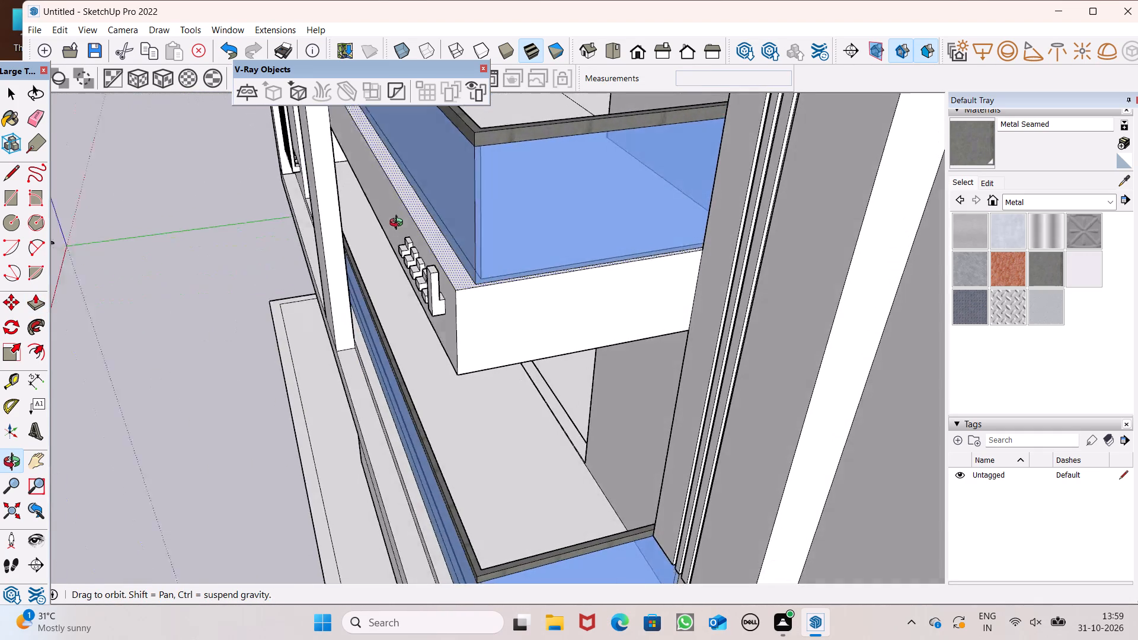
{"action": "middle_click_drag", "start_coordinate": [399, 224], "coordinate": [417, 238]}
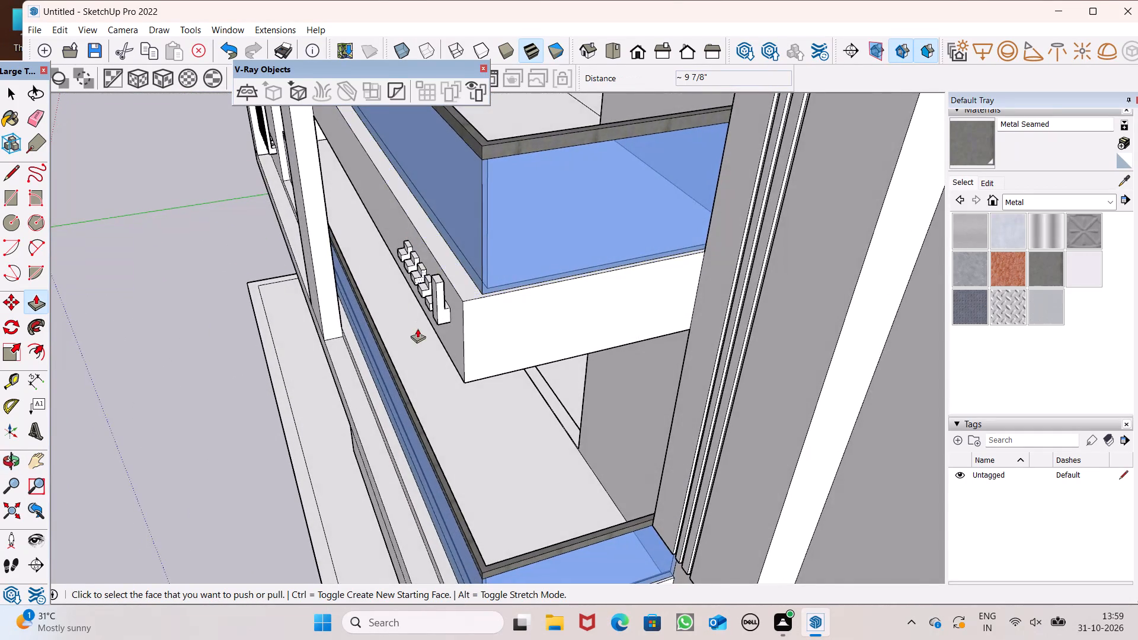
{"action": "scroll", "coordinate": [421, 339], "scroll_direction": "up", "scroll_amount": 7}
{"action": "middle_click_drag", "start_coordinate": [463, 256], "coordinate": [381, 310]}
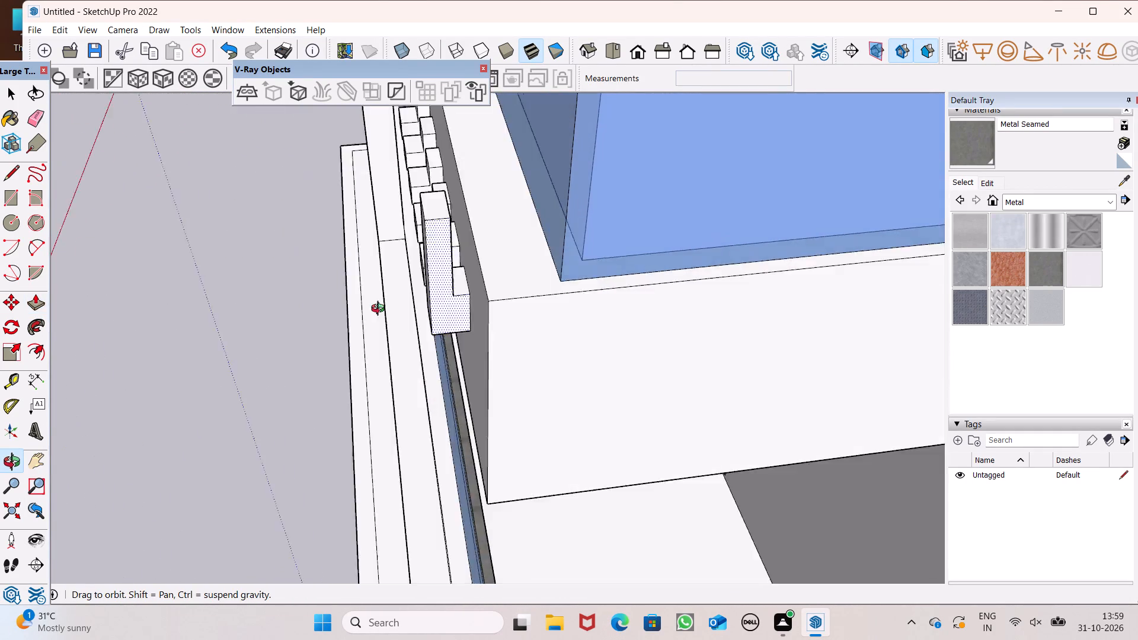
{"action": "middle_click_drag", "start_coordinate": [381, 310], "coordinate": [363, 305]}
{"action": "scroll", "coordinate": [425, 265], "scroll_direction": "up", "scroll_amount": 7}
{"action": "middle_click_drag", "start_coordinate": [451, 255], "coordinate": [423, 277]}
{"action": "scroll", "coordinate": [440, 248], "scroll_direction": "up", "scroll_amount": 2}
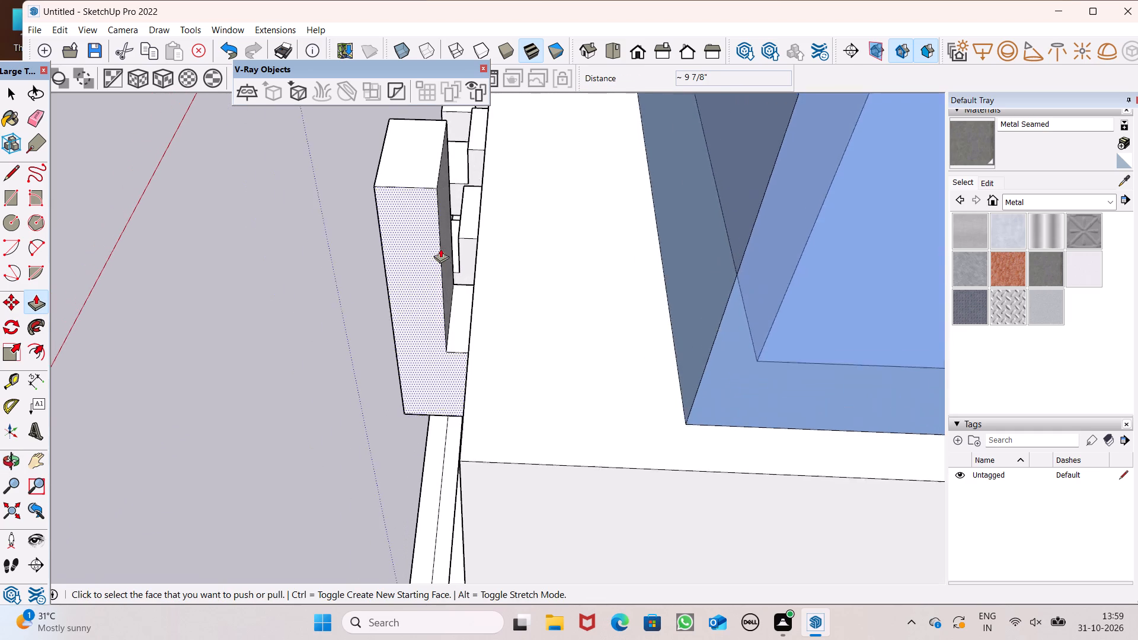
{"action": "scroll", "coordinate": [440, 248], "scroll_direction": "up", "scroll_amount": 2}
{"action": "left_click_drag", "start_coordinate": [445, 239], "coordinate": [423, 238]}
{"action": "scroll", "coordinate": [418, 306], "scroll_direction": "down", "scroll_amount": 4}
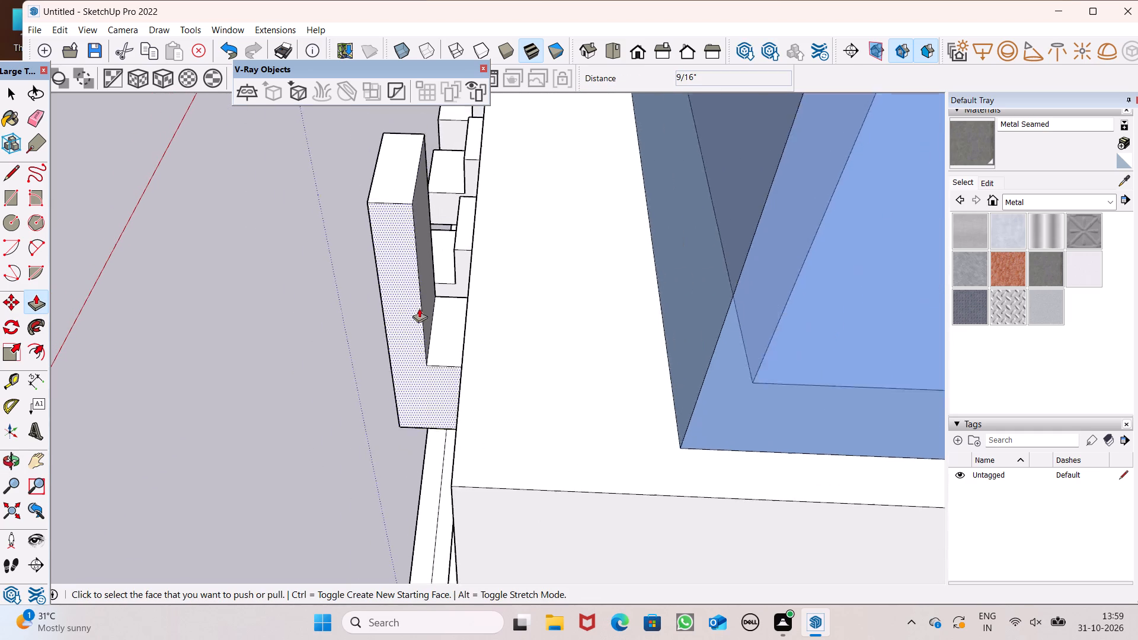
Examine the row of blocks and the raised upright against the whole house front.
{"action": "middle_click_drag", "start_coordinate": [386, 348], "coordinate": [695, 252]}
{"action": "scroll", "coordinate": [555, 293], "scroll_direction": "down", "scroll_amount": 11}
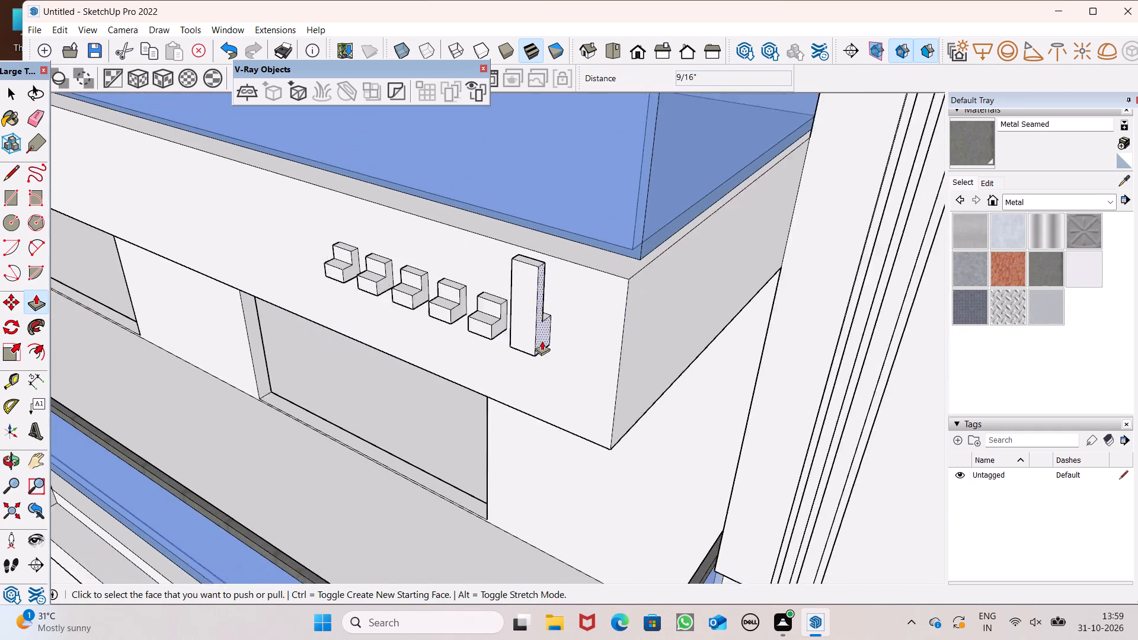
{"action": "scroll", "coordinate": [542, 341], "scroll_direction": "down", "scroll_amount": 6}
{"action": "middle_click_drag", "start_coordinate": [535, 345], "coordinate": [704, 276]}
{"action": "scroll", "coordinate": [636, 269], "scroll_direction": "down", "scroll_amount": 14}
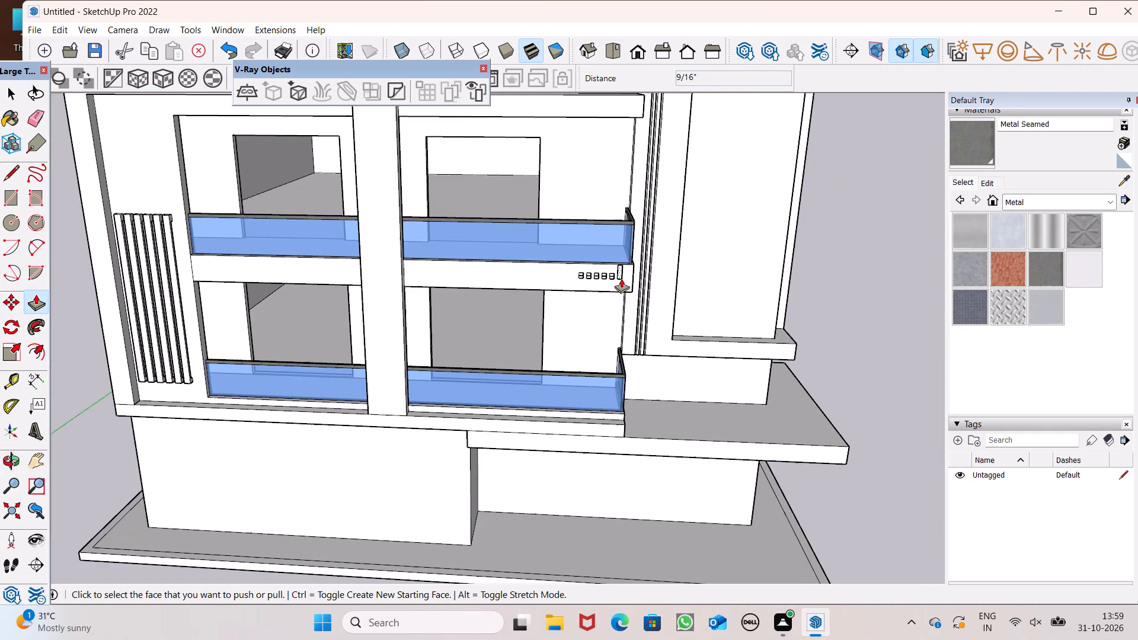
{"action": "middle_click_drag", "start_coordinate": [622, 279], "coordinate": [514, 392]}
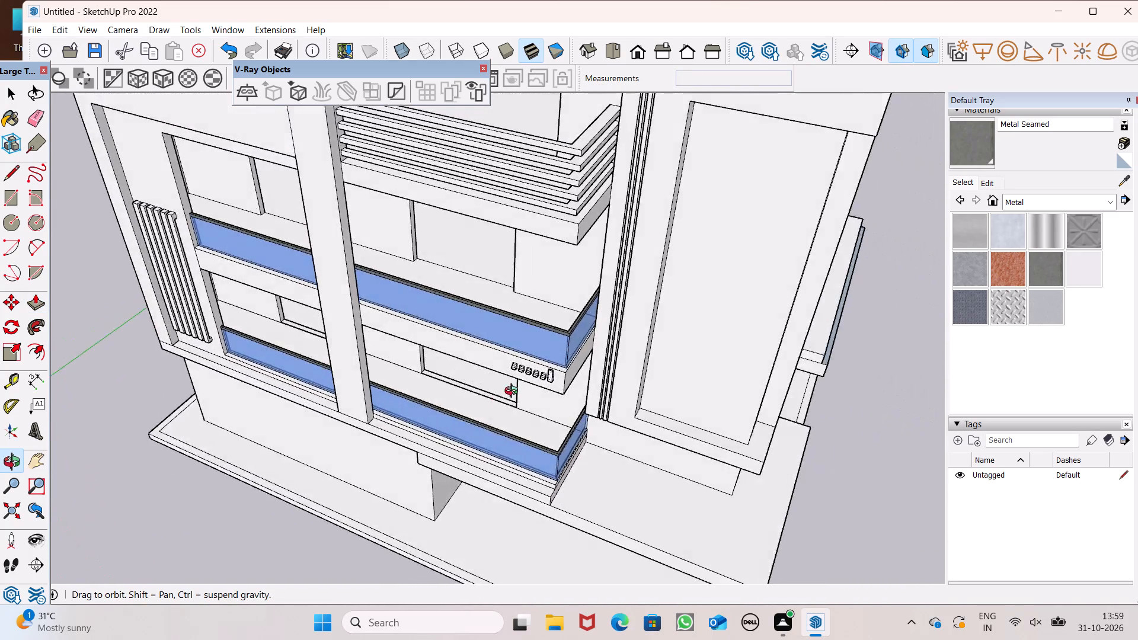
{"action": "middle_click_drag", "start_coordinate": [514, 392], "coordinate": [614, 215]}
{"action": "scroll", "coordinate": [588, 297], "scroll_direction": "down", "scroll_amount": 5}
{"action": "scroll", "coordinate": [602, 279], "scroll_direction": "up", "scroll_amount": 5}
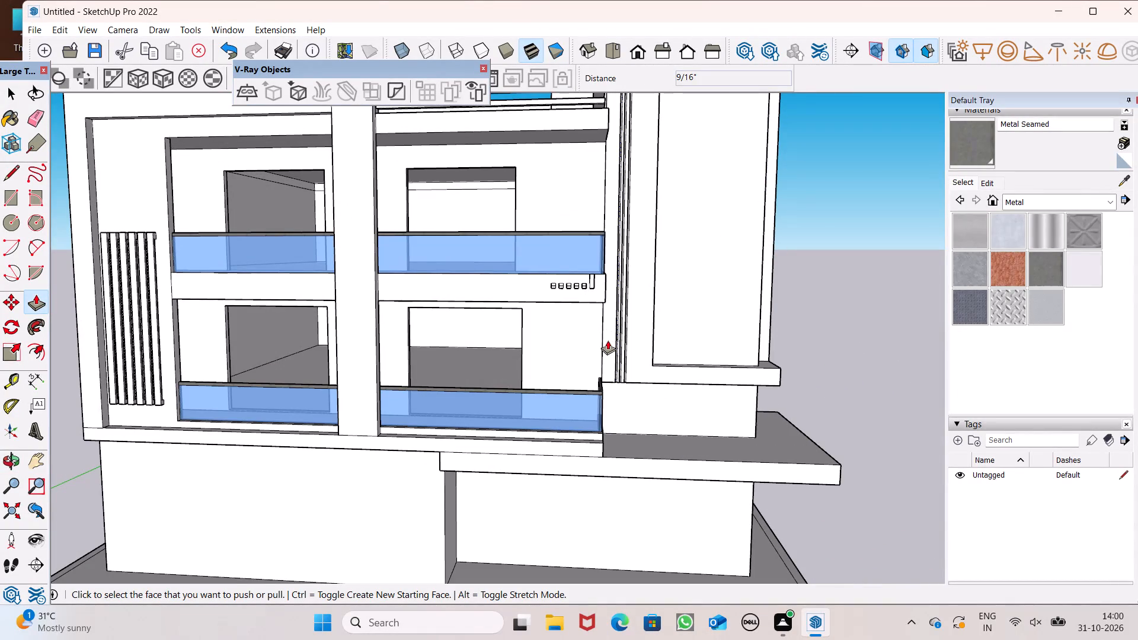
Undo the block modelling on the upper balcony slab back to the single small square outline near the corner.
{"action": "key", "text": "ctrl+z"}
{"action": "key", "text": "ctrl+z"}
{"action": "key", "text": "ctrl+z"}
{"action": "key", "text": "ctrl+z"}
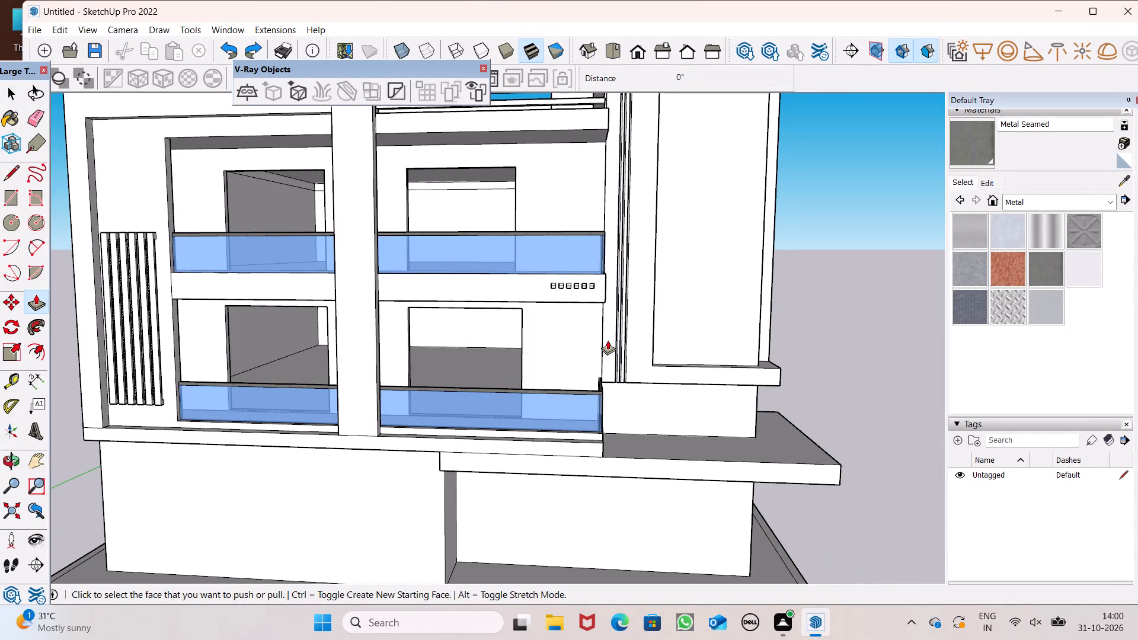
{"action": "key", "text": "ctrl+z"}
{"action": "key", "text": "ctrl+z"}
{"action": "key", "text": "ctrl+z"}
{"action": "key", "text": "ctrl+z"}
{"action": "key", "text": "ctrl+z"}
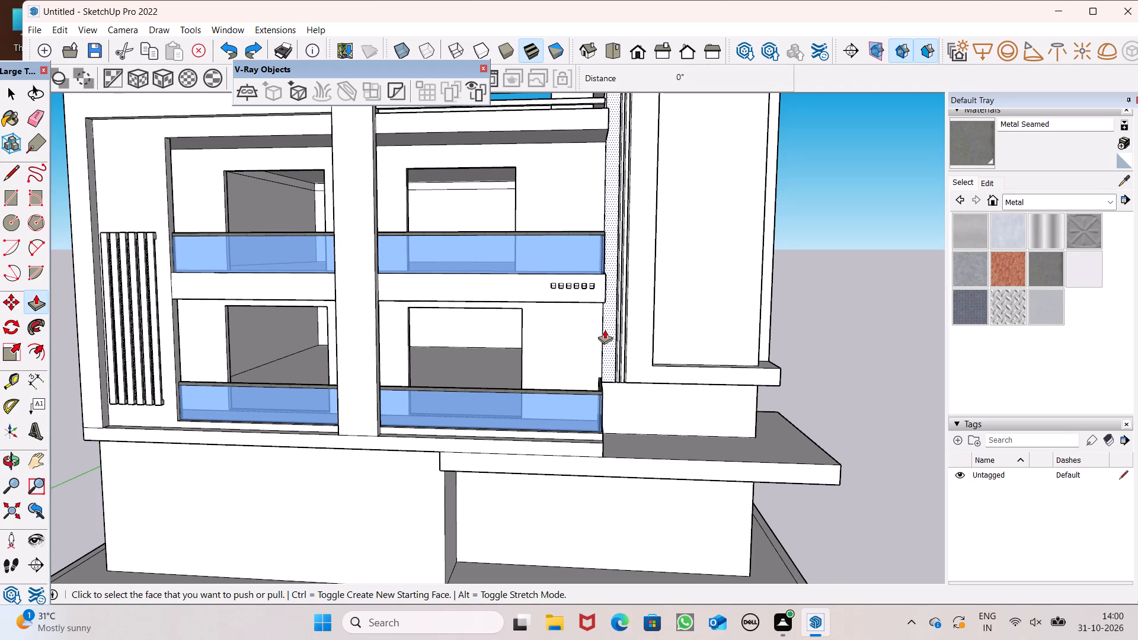
{"action": "key", "text": "ctrl+z"}
{"action": "key", "text": "ctrl+z"}
{"action": "key", "text": "ctrl+z"}
{"action": "key", "text": "ctrl+z"}
{"action": "key", "text": "ctrl+z"}
{"action": "key", "text": "ctrl+z"}
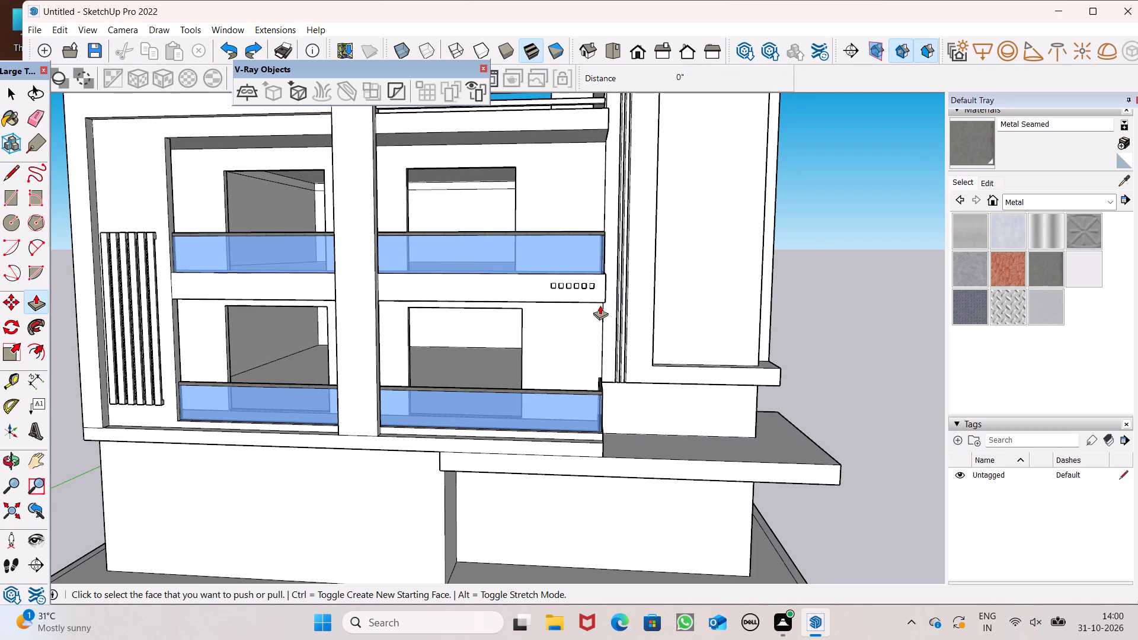
{"action": "key", "text": "ctrl+z"}
{"action": "key", "text": "ctrl+z"}
{"action": "key", "text": "ctrl+z"}
{"action": "key", "text": "ctrl+z"}
{"action": "key", "text": "ctrl+z"}
{"action": "key", "text": "ctrl+z"}
{"action": "key", "text": "ctrl+z"}
{"action": "key", "text": "z"}
{"action": "key", "text": "space"}
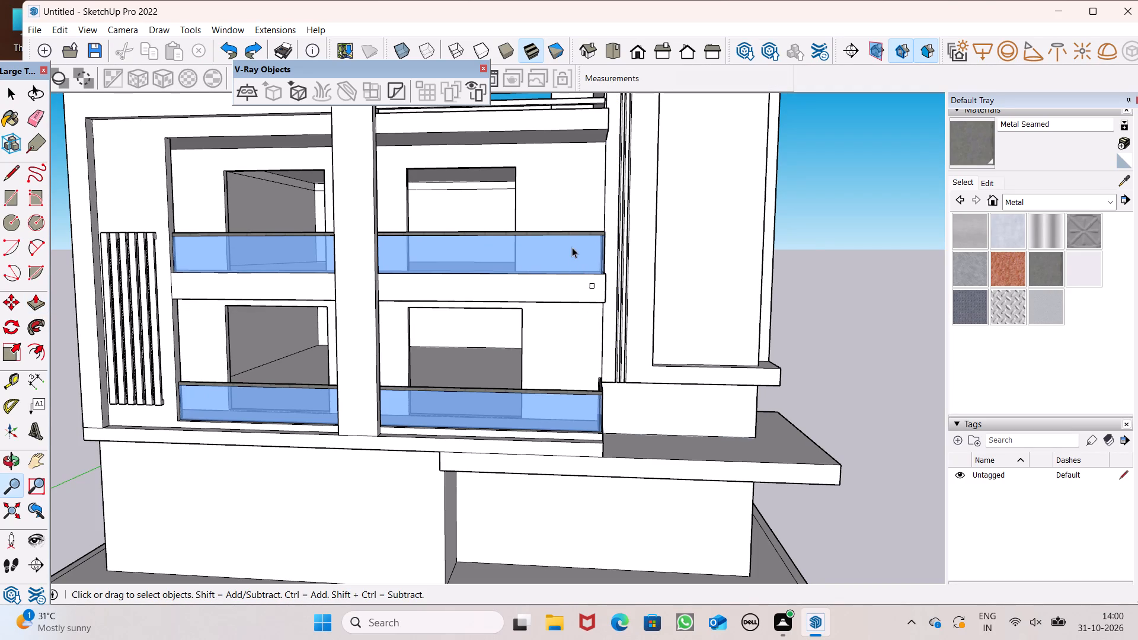
Erase the small square outline near the corner of the upper balcony slab's front face.
{"action": "scroll", "coordinate": [574, 245], "scroll_direction": "up", "scroll_amount": 6}
{"action": "scroll", "coordinate": [569, 248], "scroll_direction": "down", "scroll_amount": 4}
{"action": "middle_click_drag", "start_coordinate": [576, 294], "coordinate": [610, 362]}
{"action": "scroll", "coordinate": [632, 329], "scroll_direction": "up", "scroll_amount": 8}
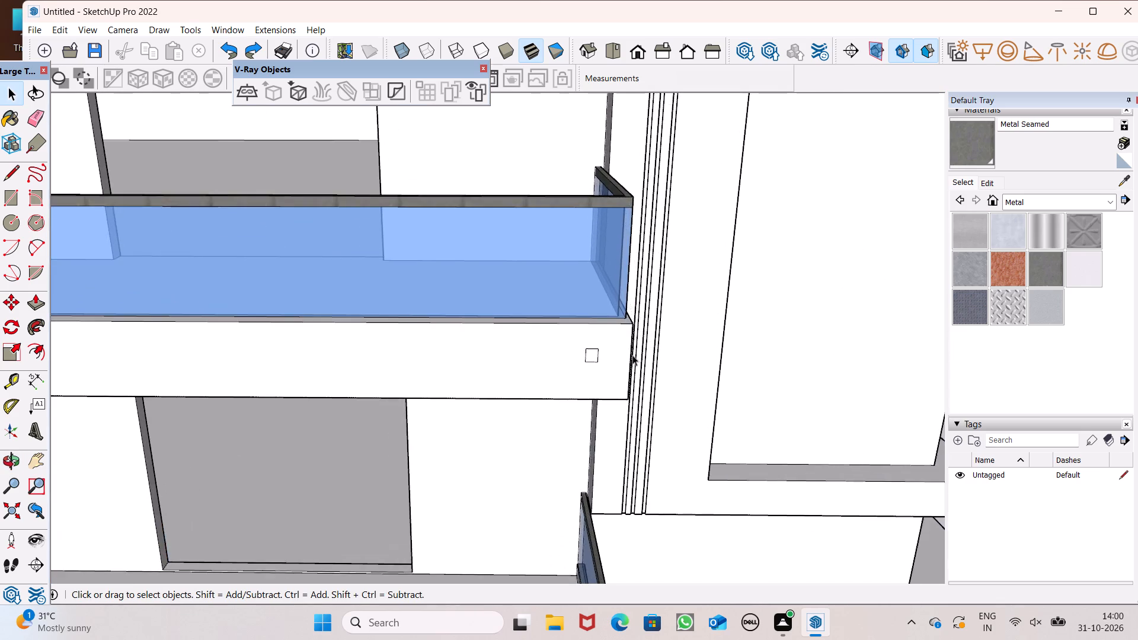
{"action": "scroll", "coordinate": [632, 355], "scroll_direction": "up", "scroll_amount": 1}
{"action": "middle_click_drag", "start_coordinate": [632, 340], "coordinate": [632, 309]}
{"action": "left_click", "coordinate": [37, 113]}
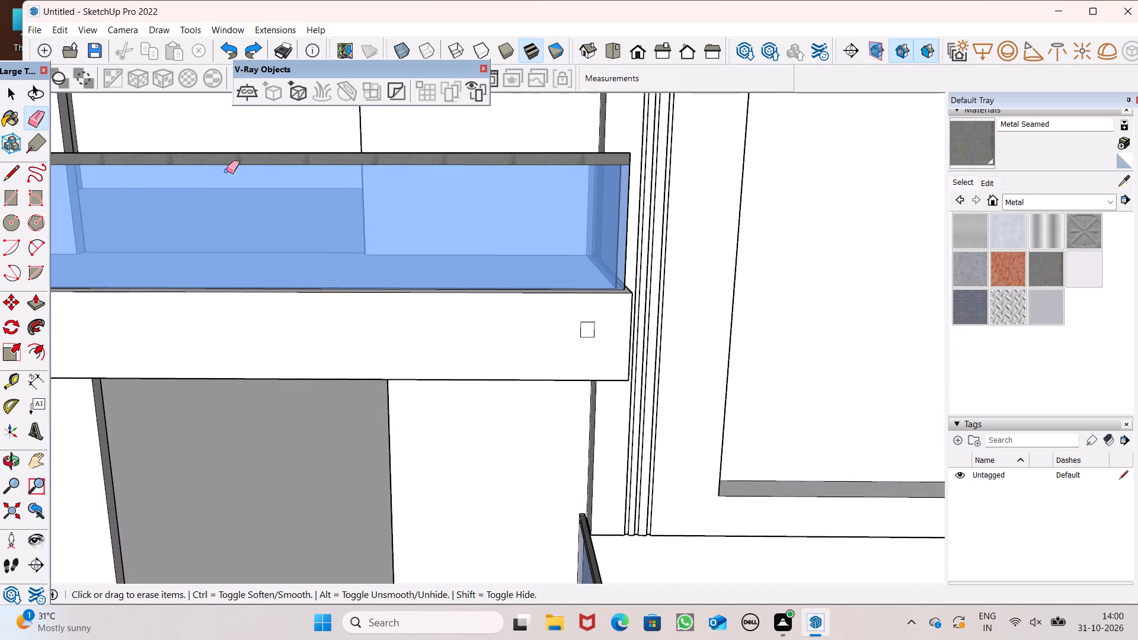
{"action": "scroll", "coordinate": [425, 244], "scroll_direction": "up", "scroll_amount": 3}
{"action": "left_click_drag", "start_coordinate": [596, 327], "coordinate": [600, 341]}
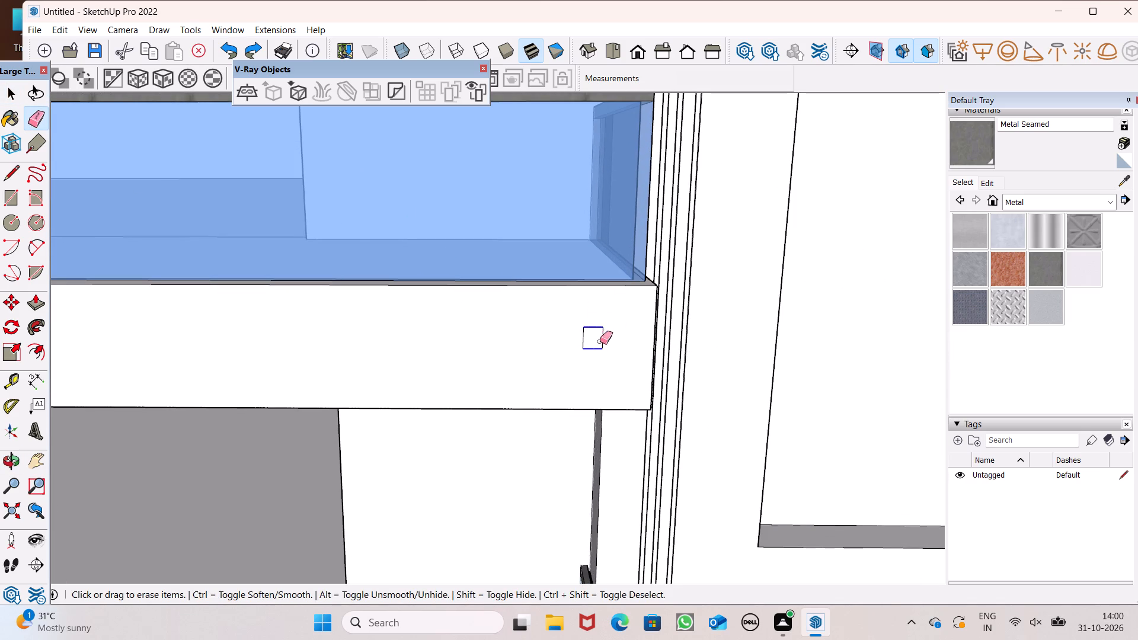
{"action": "left_click_drag", "start_coordinate": [600, 341], "coordinate": [602, 334]}
Draw a roughly square rectangle about 7" wide near the corner of the upper balcony slab's front face.
{"action": "scroll", "coordinate": [583, 323], "scroll_direction": "down", "scroll_amount": 5}
{"action": "middle_click_drag", "start_coordinate": [570, 376], "coordinate": [576, 370]}
{"action": "scroll", "coordinate": [443, 363], "scroll_direction": "down", "scroll_amount": 2}
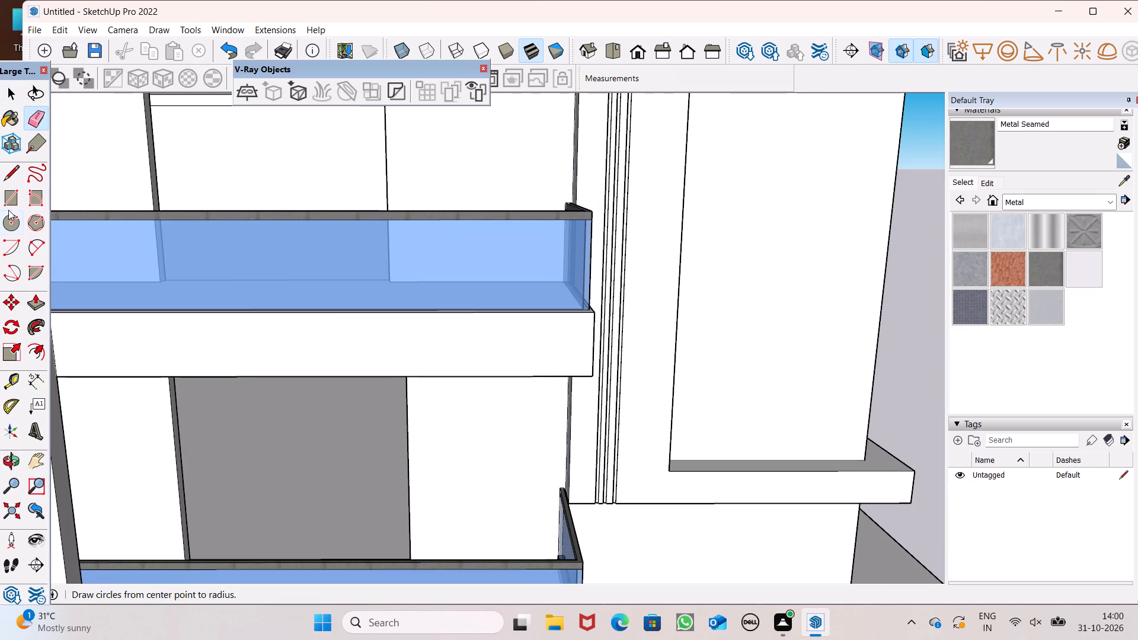
{"action": "left_click", "coordinate": [10, 200]}
{"action": "scroll", "coordinate": [426, 289], "scroll_direction": "up", "scroll_amount": 2}
{"action": "scroll", "coordinate": [531, 350], "scroll_direction": "up", "scroll_amount": 3}
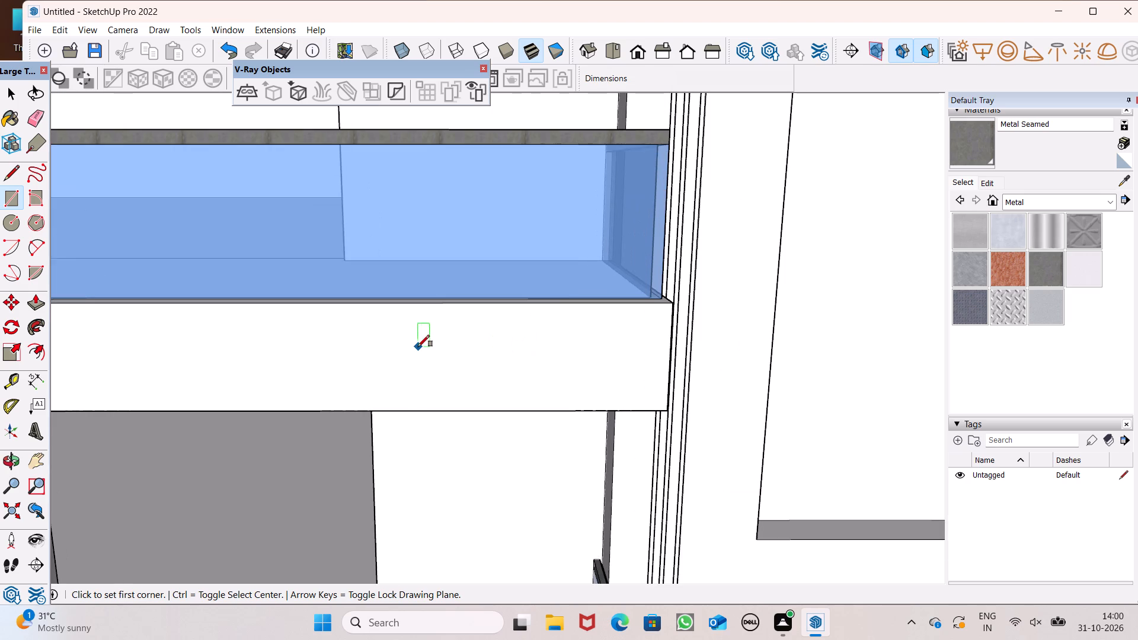
{"action": "scroll", "coordinate": [413, 343], "scroll_direction": "up", "scroll_amount": 3}
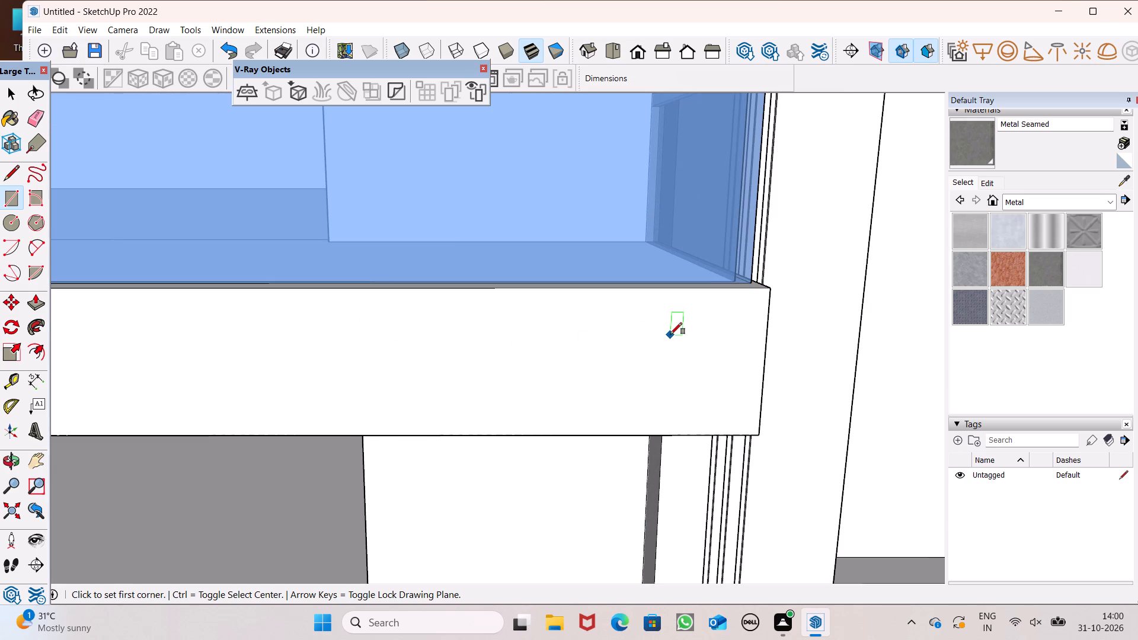
{"action": "left_click", "coordinate": [668, 332]}
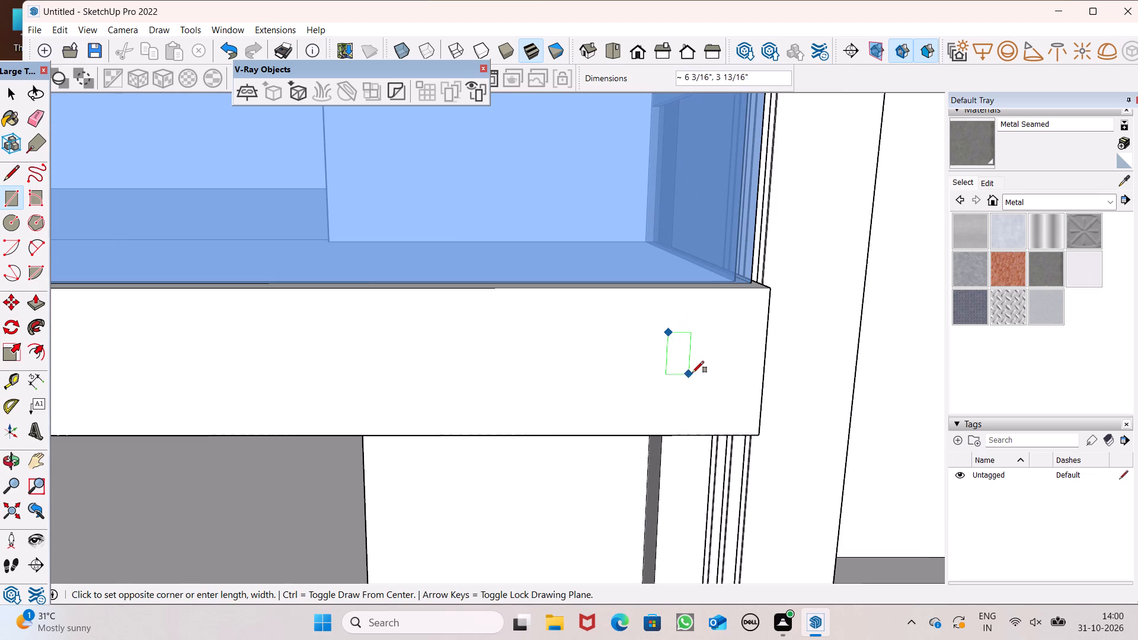
{"action": "scroll", "coordinate": [691, 372], "scroll_direction": "up", "scroll_amount": 4}
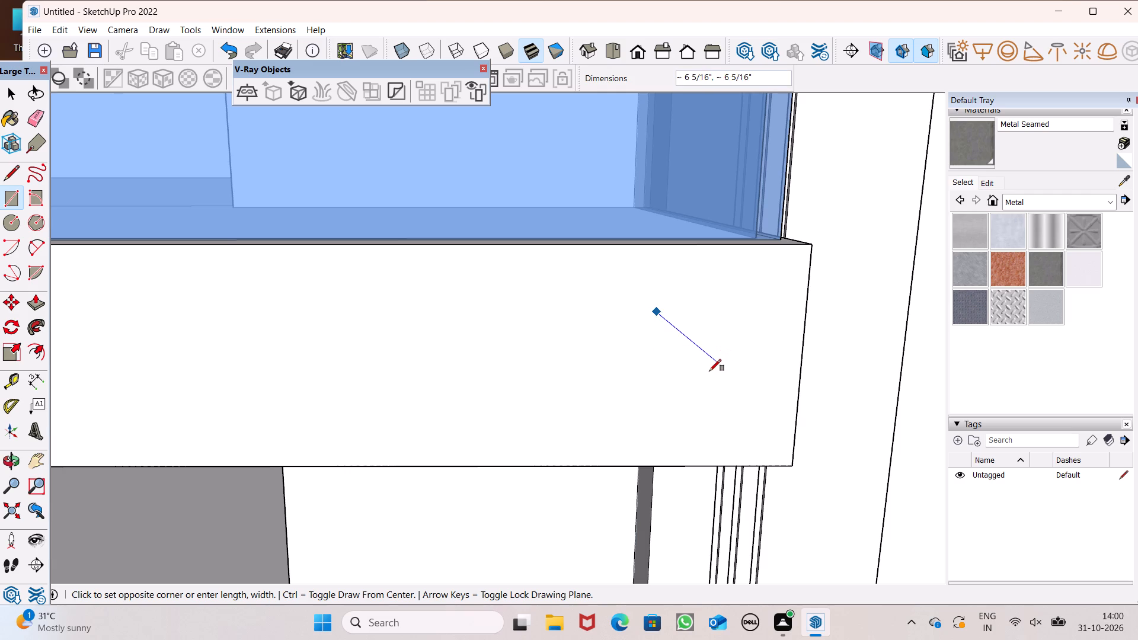
{"action": "scroll", "coordinate": [709, 371], "scroll_direction": "up", "scroll_amount": 4}
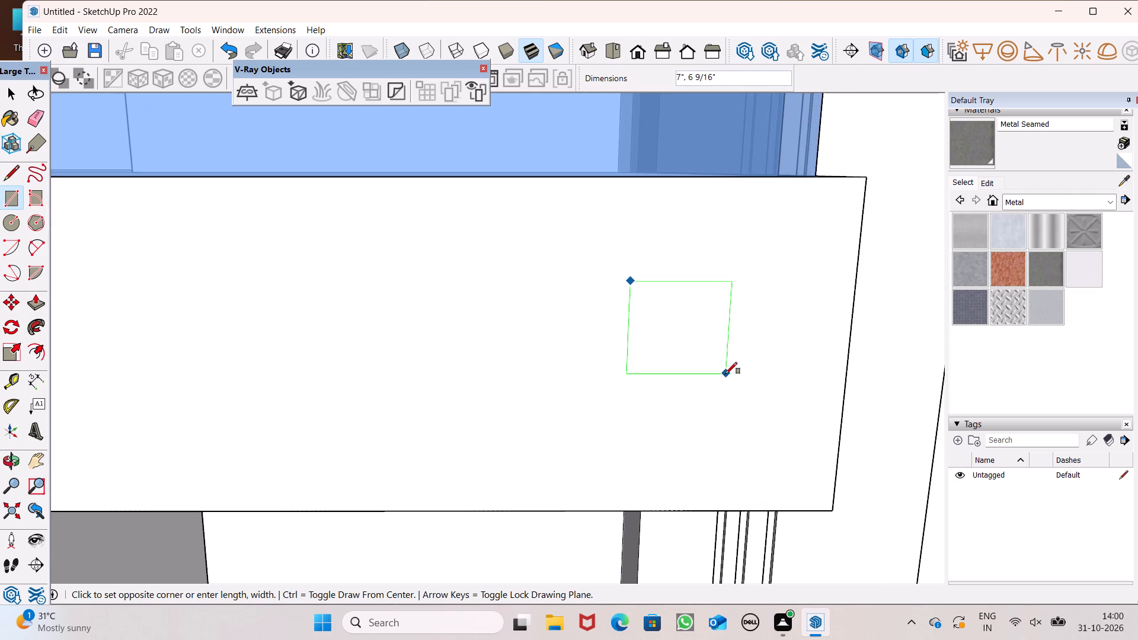
{"action": "left_click", "coordinate": [725, 380]}
{"action": "scroll", "coordinate": [647, 332], "scroll_direction": "down", "scroll_amount": 13}
{"action": "key", "text": "space"}
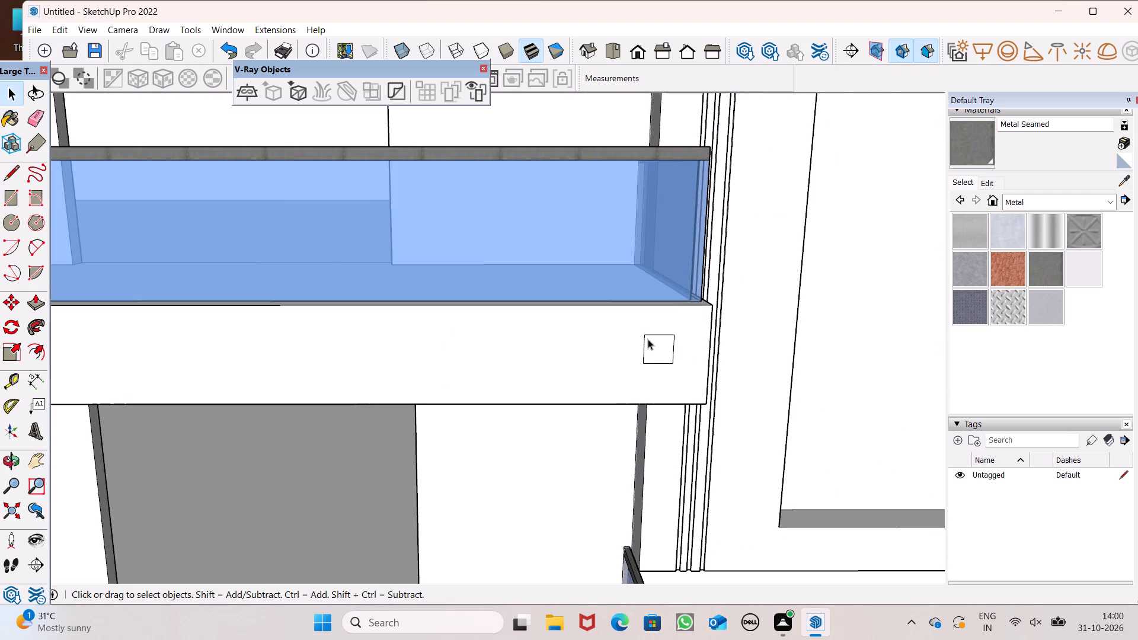
Move the new square horizontally along the slab's front face, away from the corner and toward the central pillar.
{"action": "scroll", "coordinate": [649, 341], "scroll_direction": "up", "scroll_amount": 3}
{"action": "double_click", "coordinate": [658, 354]}
{"action": "key", "text": "m"}
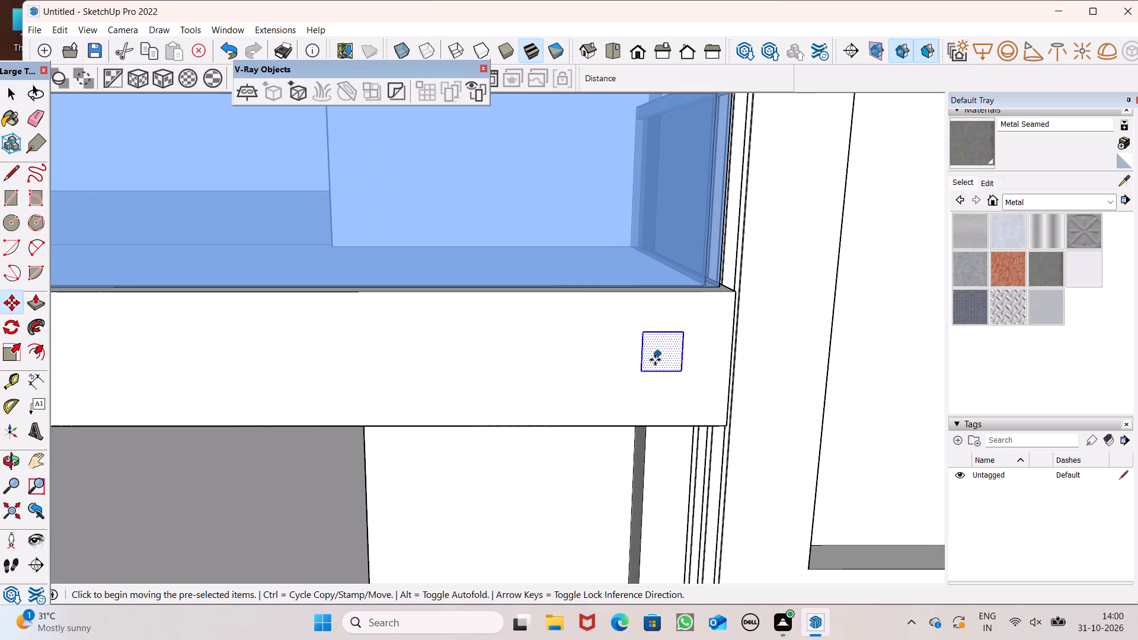
{"action": "key", "text": "Return"}
{"action": "left_click_drag", "start_coordinate": [655, 363], "coordinate": [594, 361]}
Copy the square 11 3/8" along the slab's front face toward the central pillar and array it as five copies.
{"action": "left_click_drag", "start_coordinate": [582, 372], "coordinate": [517, 368]}
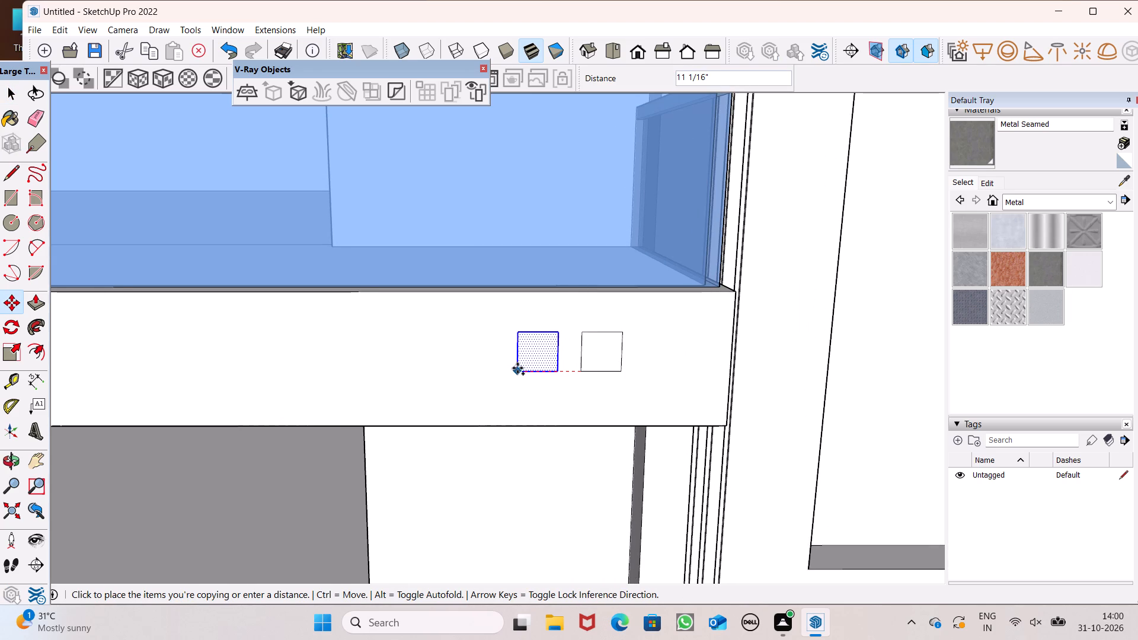
{"action": "left_click_drag", "start_coordinate": [517, 368], "coordinate": [516, 367]}
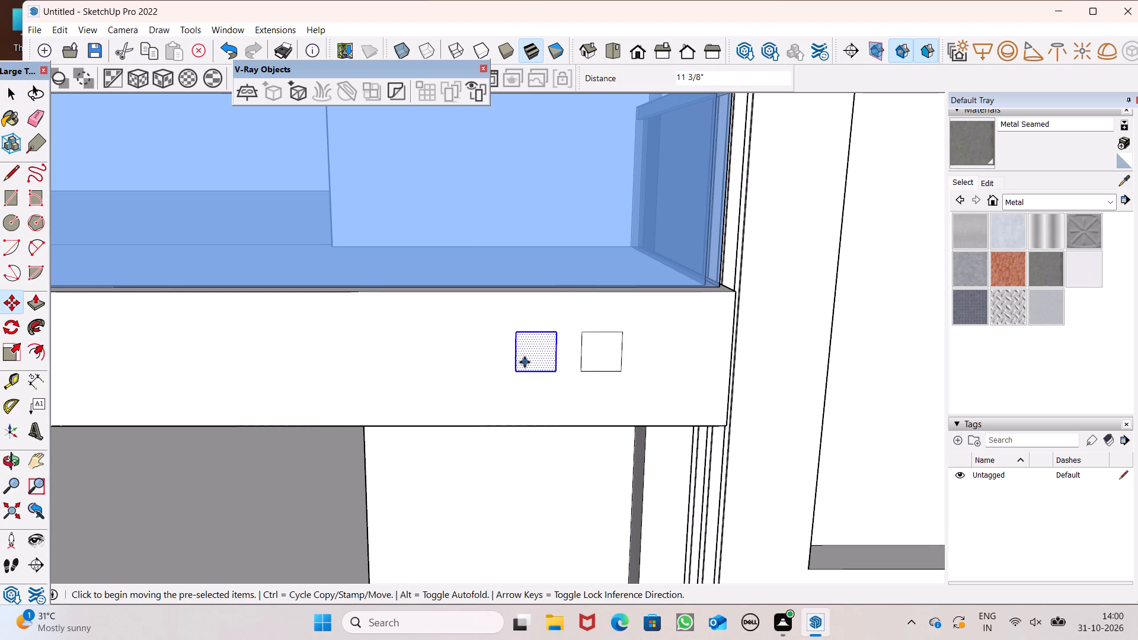
{"action": "type", "text": "*5"}
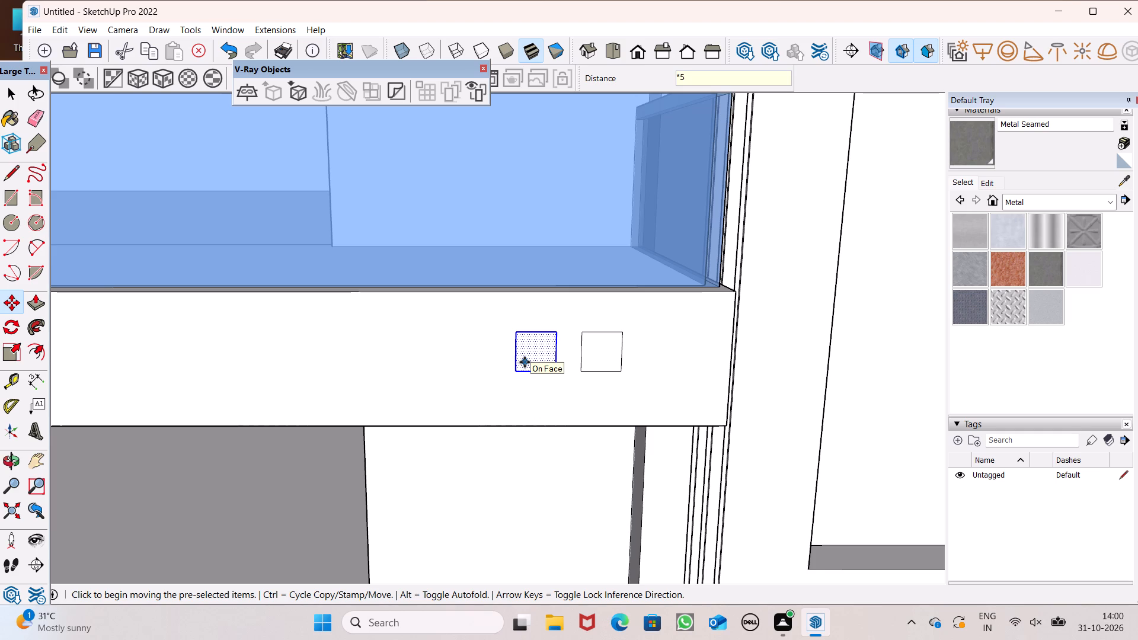
{"action": "key", "text": "Return"}
{"action": "scroll", "coordinate": [549, 492], "scroll_direction": "down", "scroll_amount": 4}
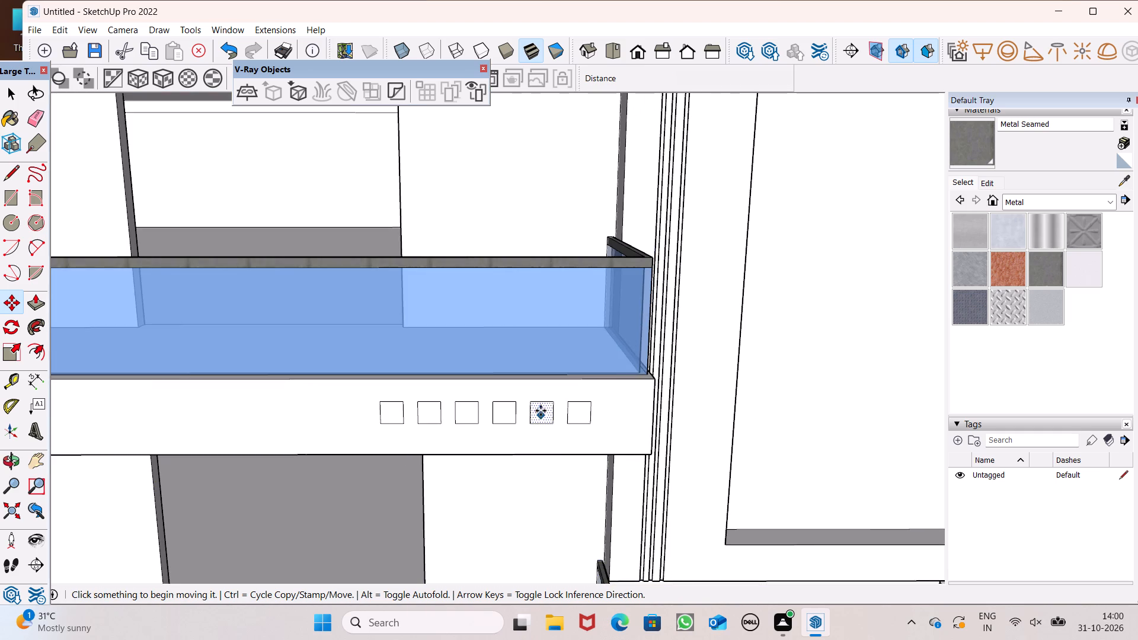
{"action": "key", "text": "space"}
Push/Pull the square nearest the central pillar outward about 4 1/2" from the upper balcony slab's front face.
{"action": "scroll", "coordinate": [512, 367], "scroll_direction": "down", "scroll_amount": 5}
{"action": "middle_click_drag", "start_coordinate": [516, 370], "coordinate": [457, 390]}
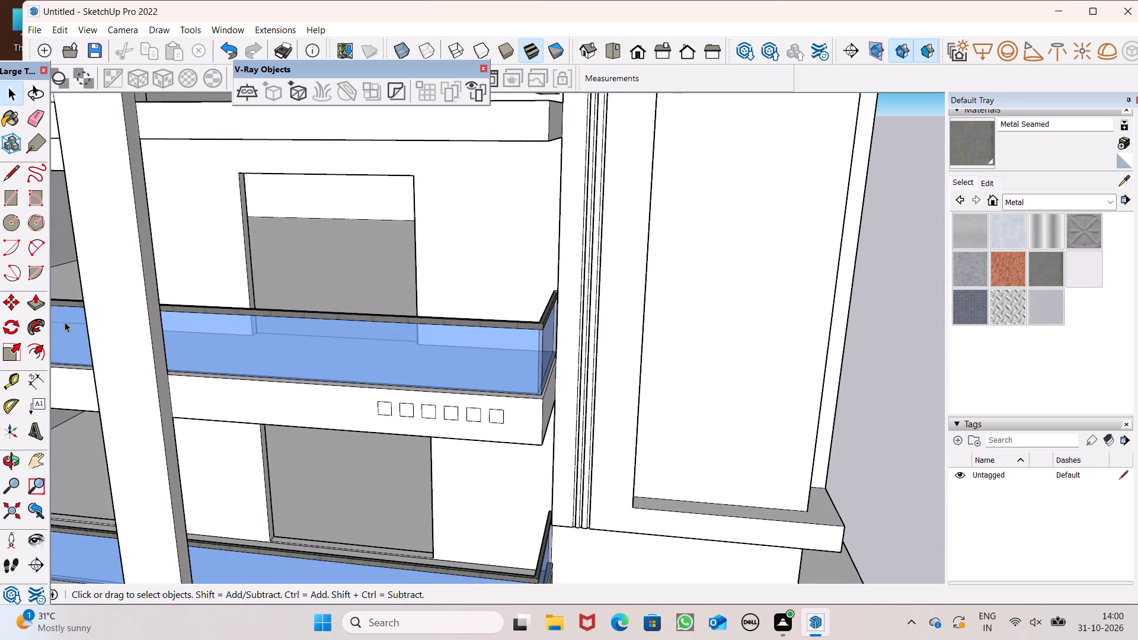
{"action": "left_click", "coordinate": [31, 302]}
{"action": "scroll", "coordinate": [447, 382], "scroll_direction": "down", "scroll_amount": 1}
{"action": "middle_click_drag", "start_coordinate": [453, 418], "coordinate": [613, 476]}
{"action": "scroll", "coordinate": [568, 476], "scroll_direction": "up", "scroll_amount": 2}
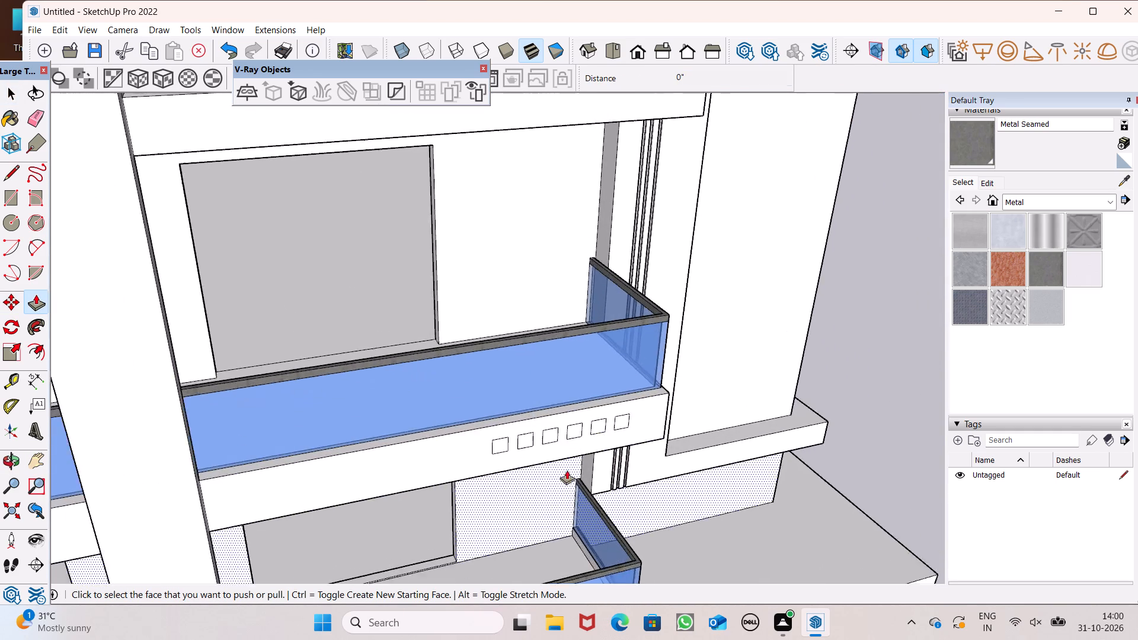
{"action": "scroll", "coordinate": [567, 470], "scroll_direction": "up", "scroll_amount": 6}
{"action": "scroll", "coordinate": [421, 417], "scroll_direction": "down", "scroll_amount": 2}
{"action": "middle_click", "coordinate": [445, 447]}
{"action": "scroll", "coordinate": [446, 450], "scroll_direction": "up", "scroll_amount": 3}
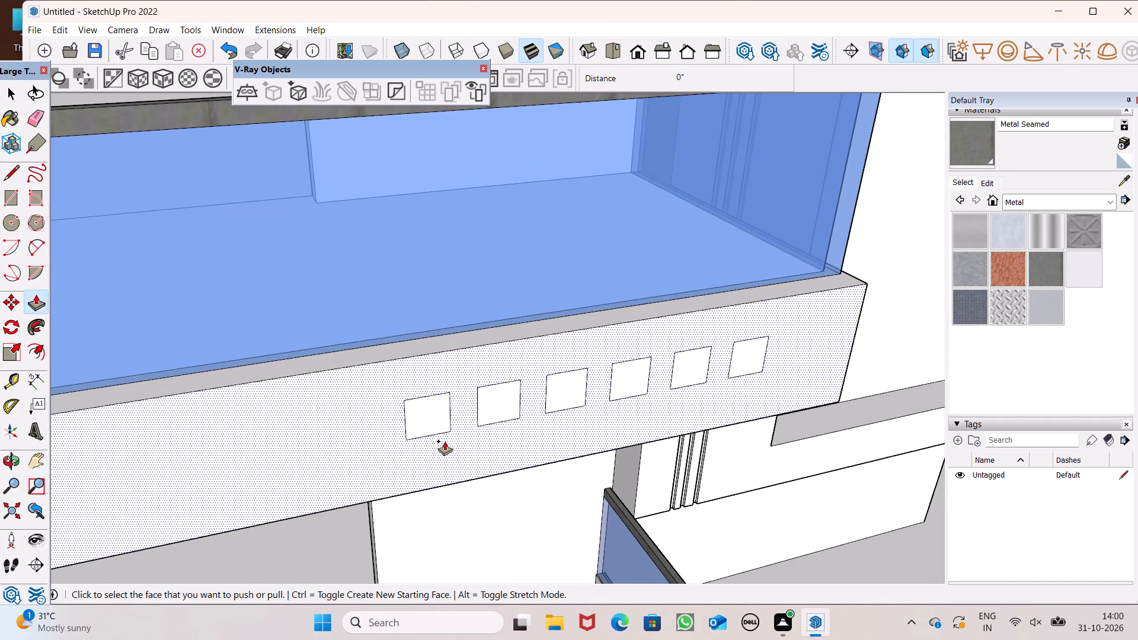
{"action": "scroll", "coordinate": [445, 441], "scroll_direction": "up", "scroll_amount": 2}
{"action": "left_click_drag", "start_coordinate": [429, 409], "coordinate": [433, 429]}
Push/Pull the remaining five squares outward 4 1/2" to match the first projecting block.
{"action": "middle_click_drag", "start_coordinate": [509, 431], "coordinate": [455, 511]}
{"action": "scroll", "coordinate": [434, 396], "scroll_direction": "down", "scroll_amount": 5}
{"action": "middle_click_drag", "start_coordinate": [440, 472], "coordinate": [431, 502]}
{"action": "scroll", "coordinate": [431, 494], "scroll_direction": "up", "scroll_amount": 5}
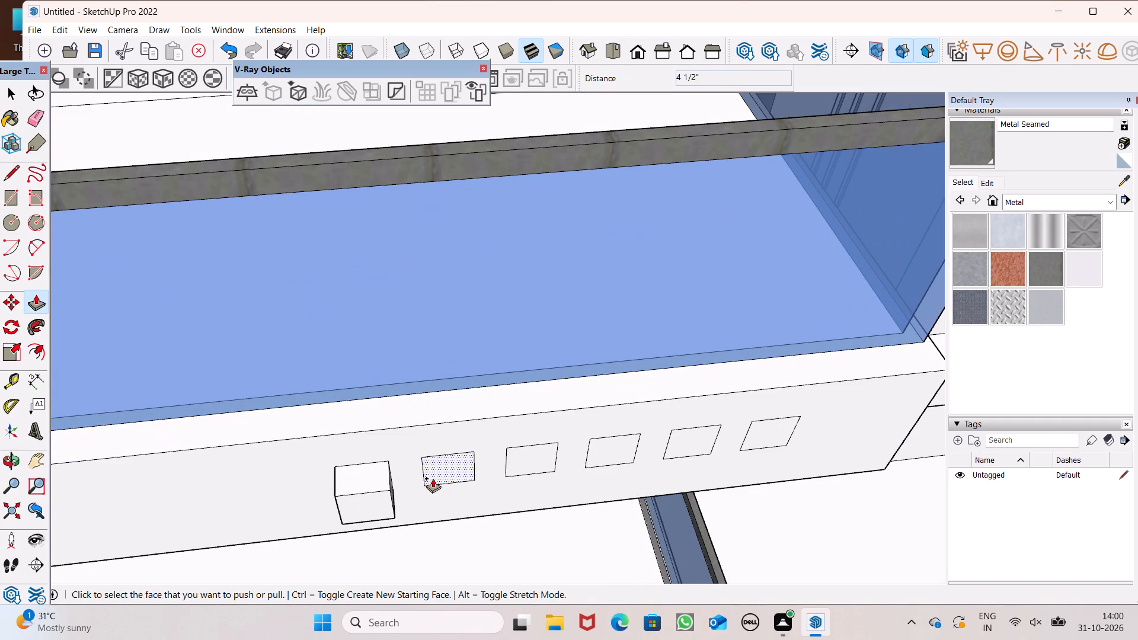
{"action": "left_click_drag", "start_coordinate": [431, 474], "coordinate": [393, 497]}
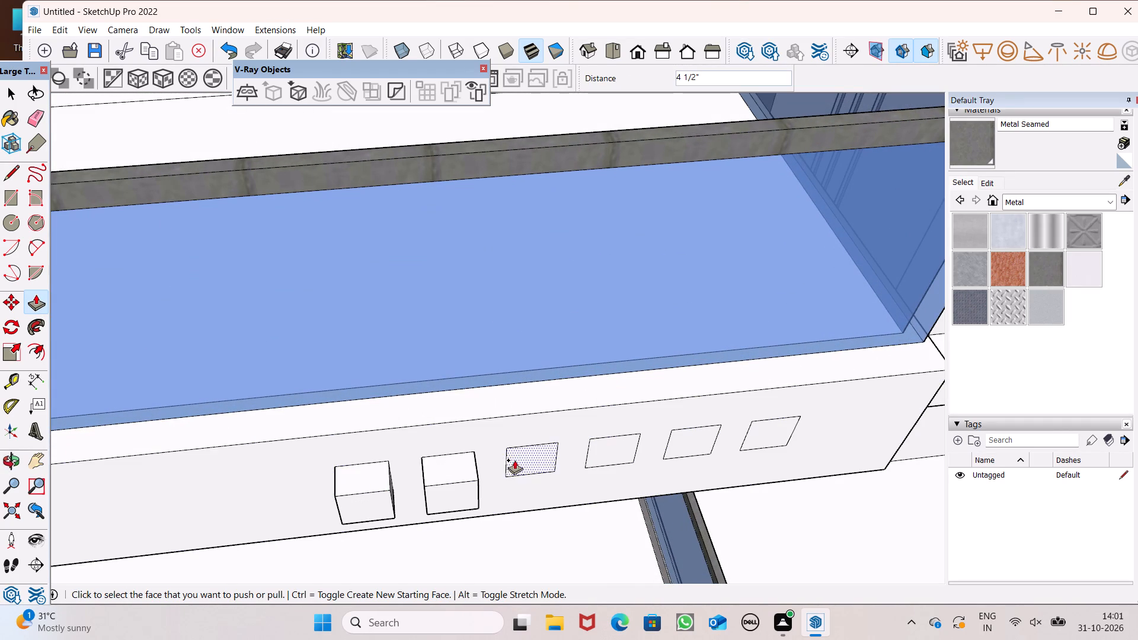
{"action": "left_click_drag", "start_coordinate": [515, 460], "coordinate": [478, 479]}
{"action": "left_click_drag", "start_coordinate": [613, 440], "coordinate": [570, 472]}
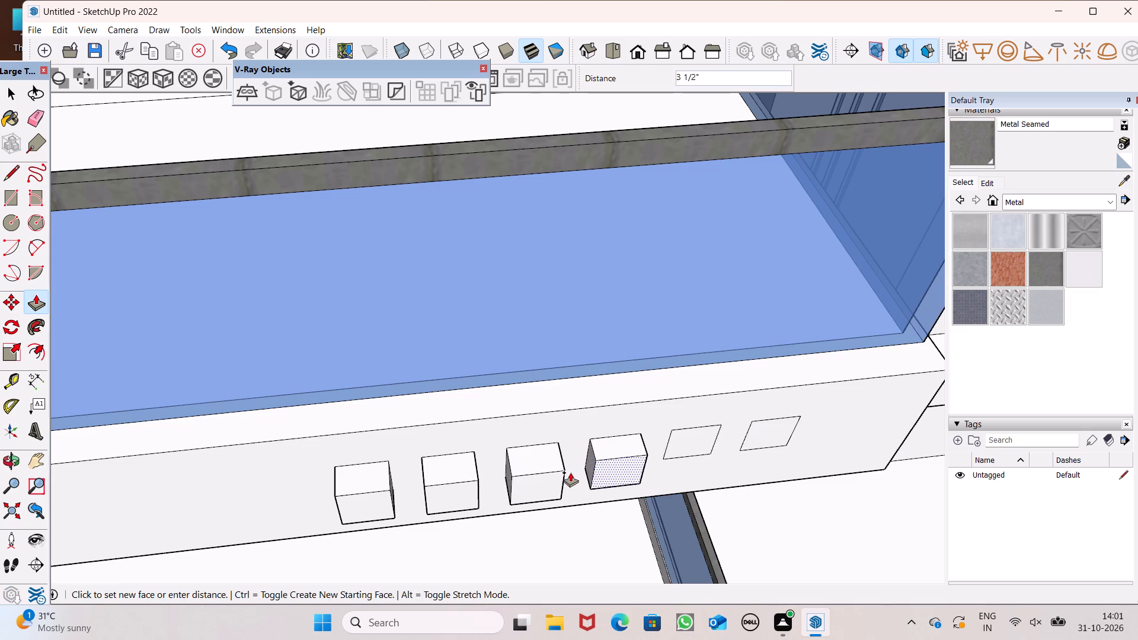
{"action": "left_click_drag", "start_coordinate": [570, 472], "coordinate": [565, 472]}
{"action": "left_click_drag", "start_coordinate": [678, 446], "coordinate": [645, 465]}
{"action": "left_click_drag", "start_coordinate": [757, 436], "coordinate": [731, 453]}
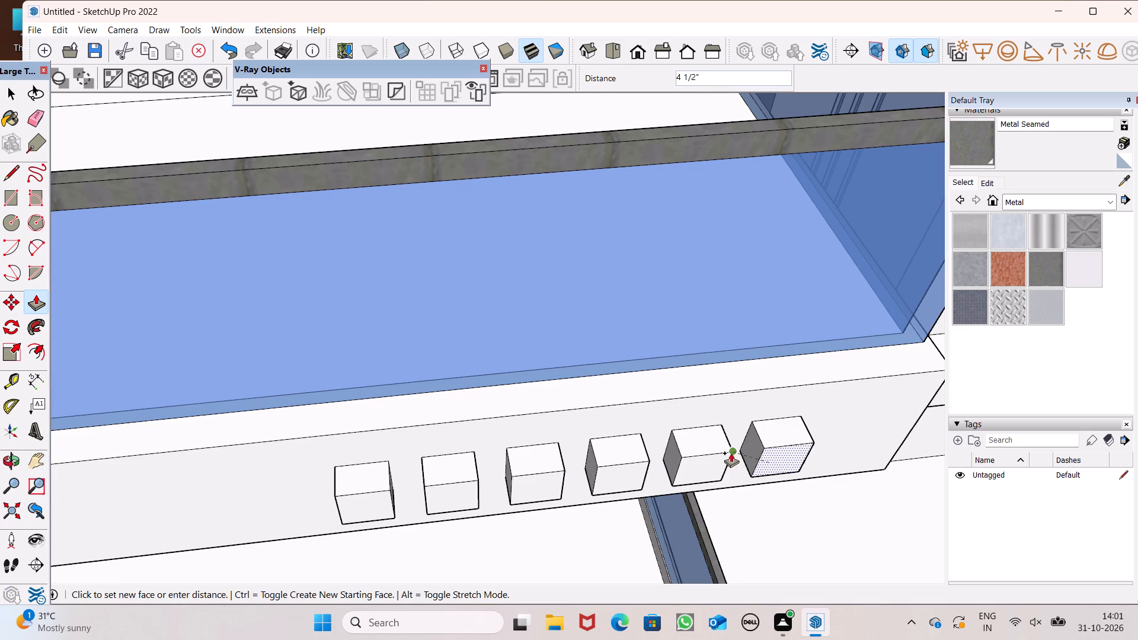
Draw a horizontal line about 5' 3 7/8" long across the front faces of all six blocks at mid-height.
{"action": "scroll", "coordinate": [635, 412], "scroll_direction": "down", "scroll_amount": 3}
{"action": "middle_click_drag", "start_coordinate": [632, 462], "coordinate": [584, 329]}
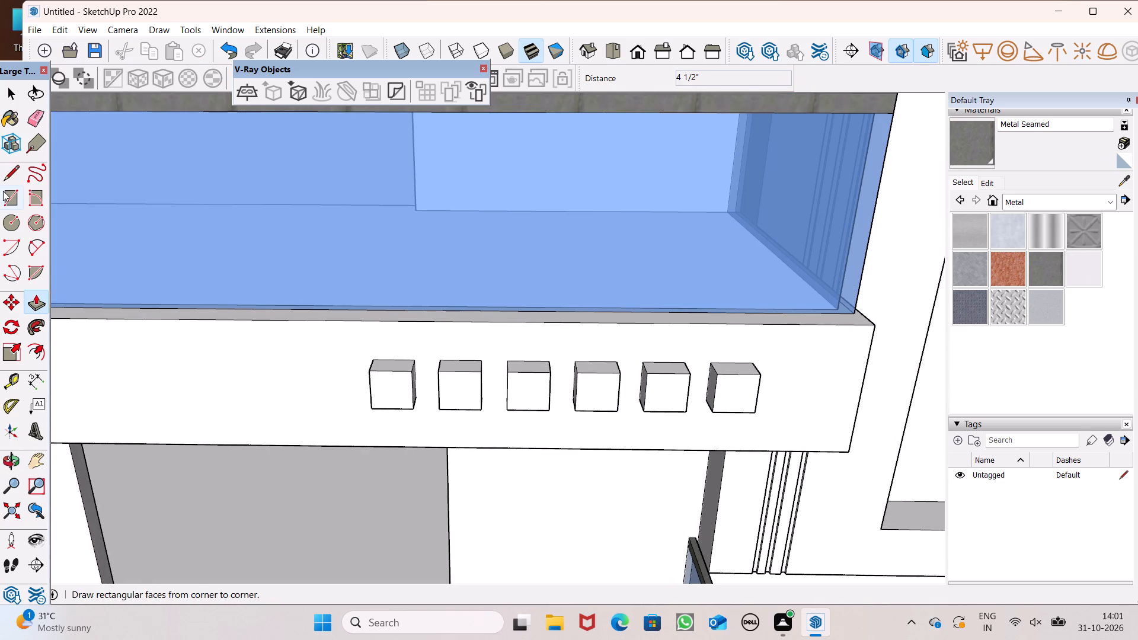
{"action": "left_click", "coordinate": [6, 177]}
{"action": "scroll", "coordinate": [417, 435], "scroll_direction": "up", "scroll_amount": 3}
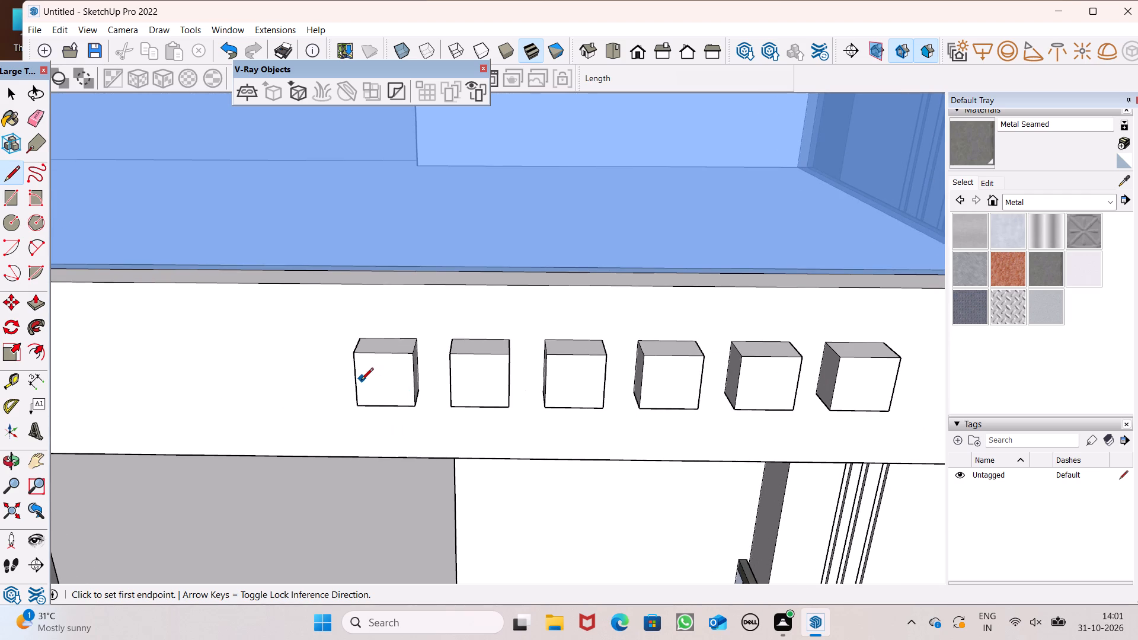
{"action": "left_click", "coordinate": [358, 381]}
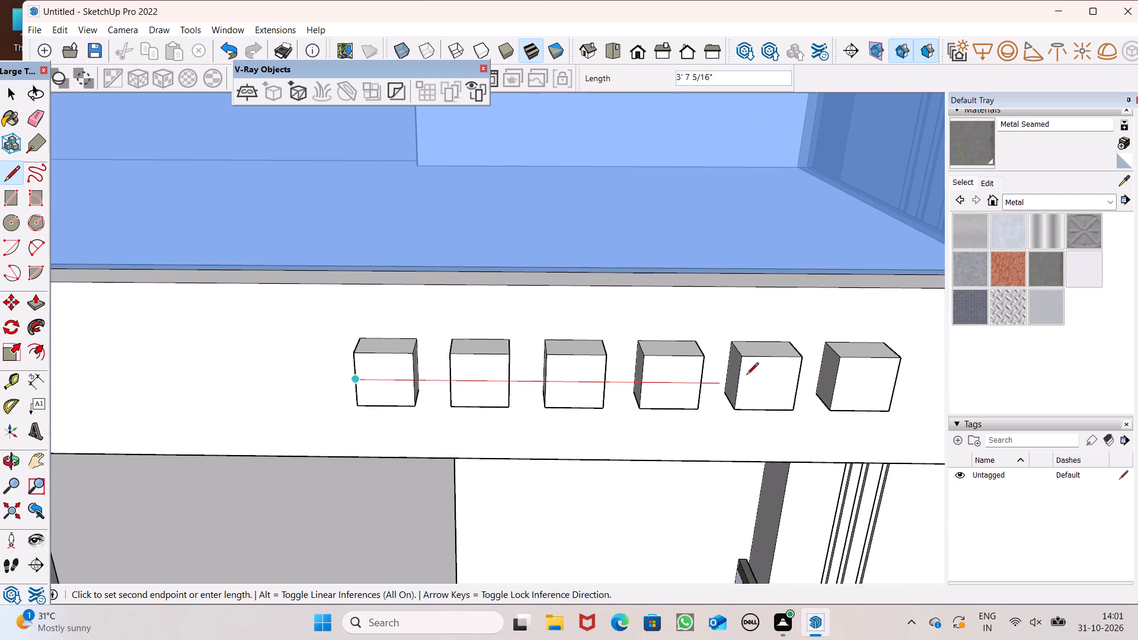
{"action": "left_click", "coordinate": [893, 389]}
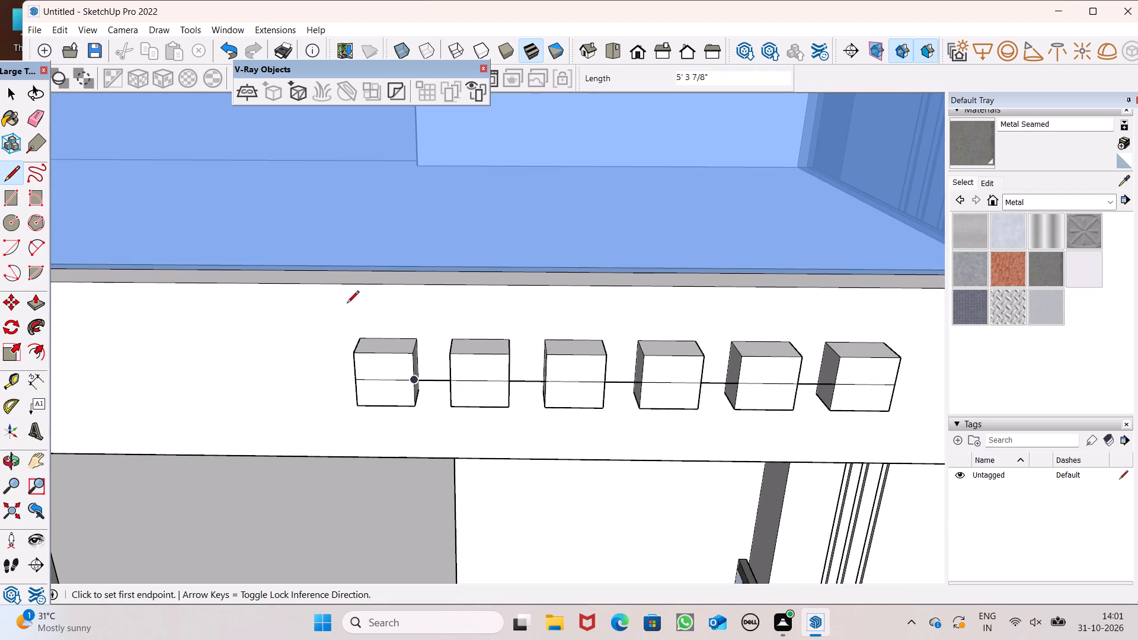
Erase the line segments in the gaps between the six blocks, keeping the dividing lines on the block fronts.
{"action": "left_click", "coordinate": [35, 123]}
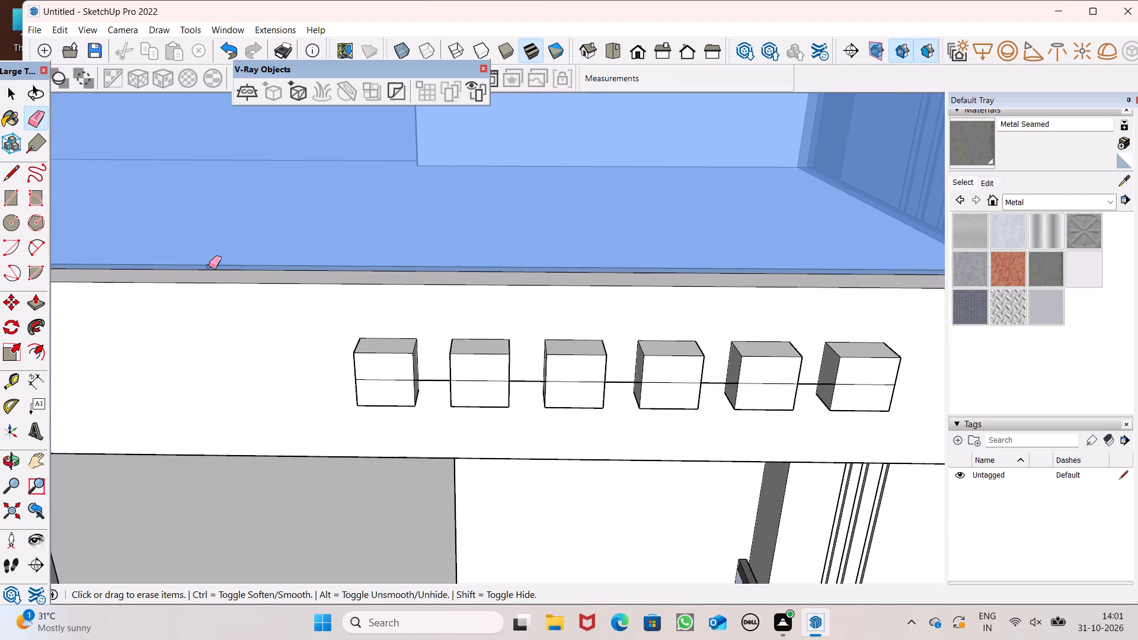
{"action": "scroll", "coordinate": [447, 354], "scroll_direction": "up", "scroll_amount": 5}
{"action": "left_click_drag", "start_coordinate": [433, 388], "coordinate": [430, 398]}
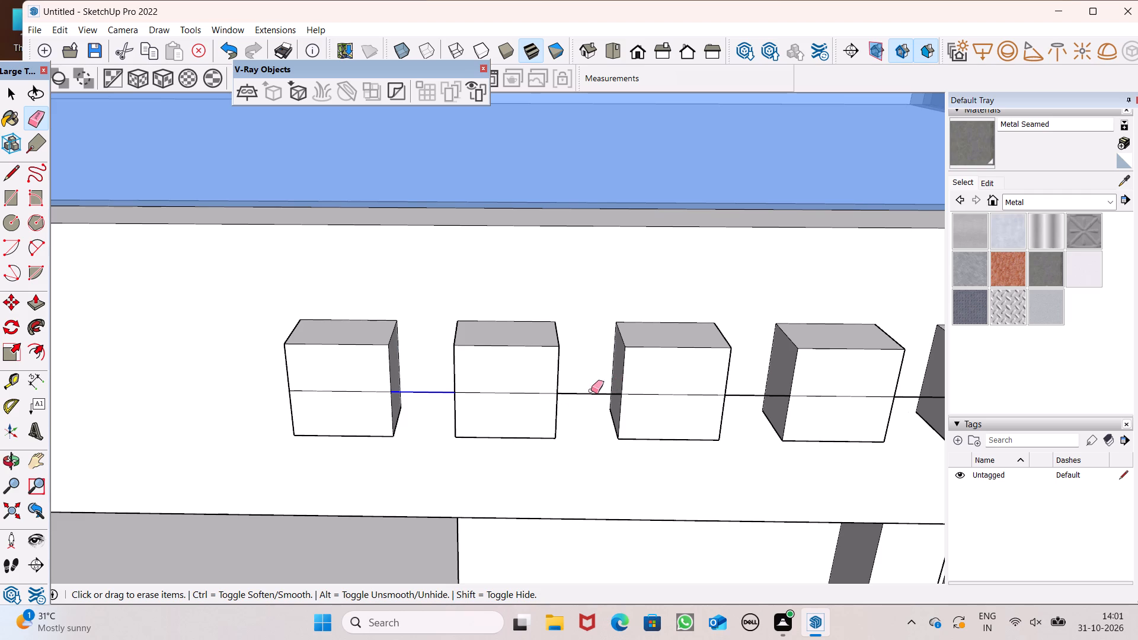
{"action": "left_click_drag", "start_coordinate": [591, 393], "coordinate": [591, 398]}
{"action": "scroll", "coordinate": [500, 391], "scroll_direction": "down", "scroll_amount": 5}
{"action": "scroll", "coordinate": [618, 405], "scroll_direction": "up", "scroll_amount": 3}
{"action": "left_click", "coordinate": [662, 390]}
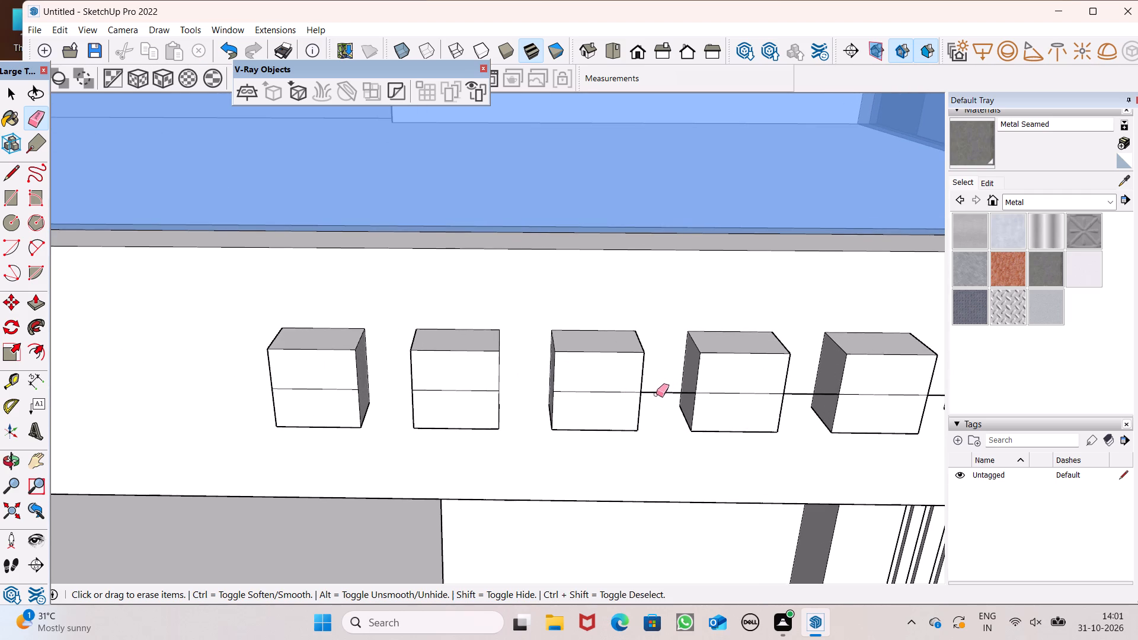
{"action": "scroll", "coordinate": [476, 386], "scroll_direction": "down", "scroll_amount": 5}
{"action": "scroll", "coordinate": [679, 405], "scroll_direction": "up", "scroll_amount": 5}
{"action": "left_click_drag", "start_coordinate": [680, 385], "coordinate": [680, 391]}
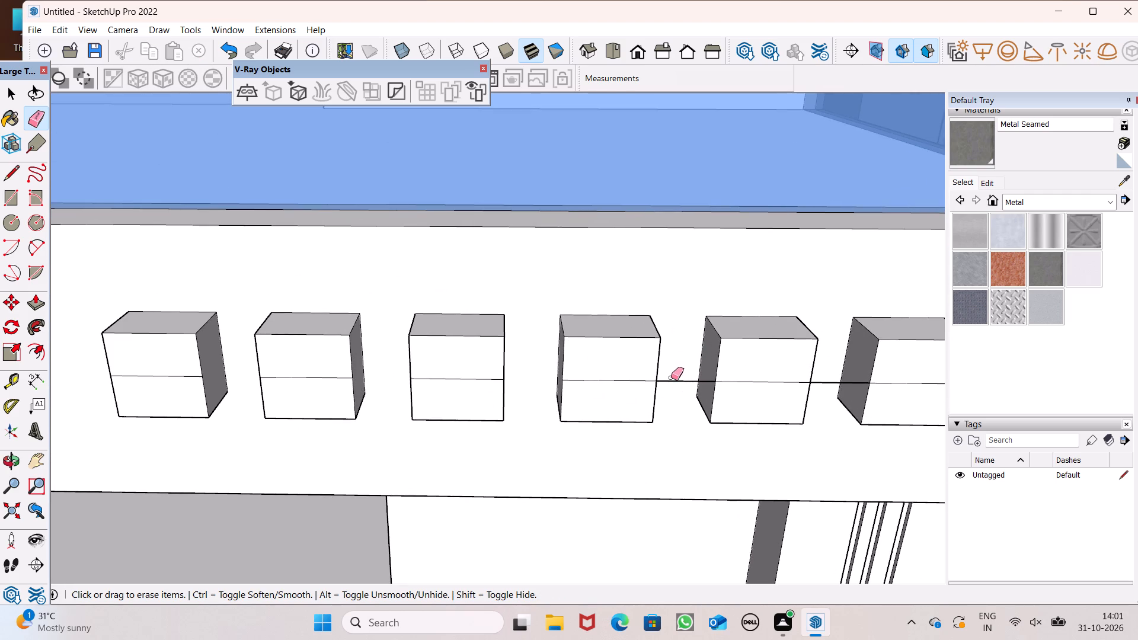
{"action": "left_click_drag", "start_coordinate": [671, 377], "coordinate": [673, 383]}
{"action": "scroll", "coordinate": [559, 385], "scroll_direction": "down", "scroll_amount": 4}
{"action": "scroll", "coordinate": [762, 383], "scroll_direction": "up", "scroll_amount": 4}
{"action": "left_click", "coordinate": [746, 382]}
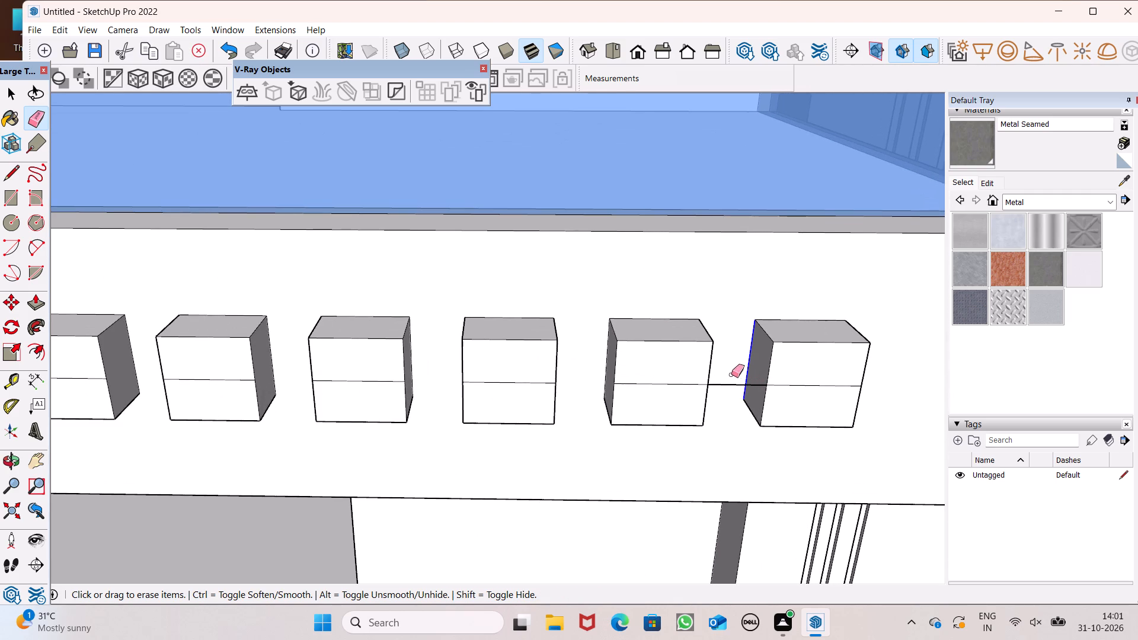
{"action": "key", "text": "ctrl+z"}
{"action": "left_click_drag", "start_coordinate": [732, 385], "coordinate": [729, 393]}
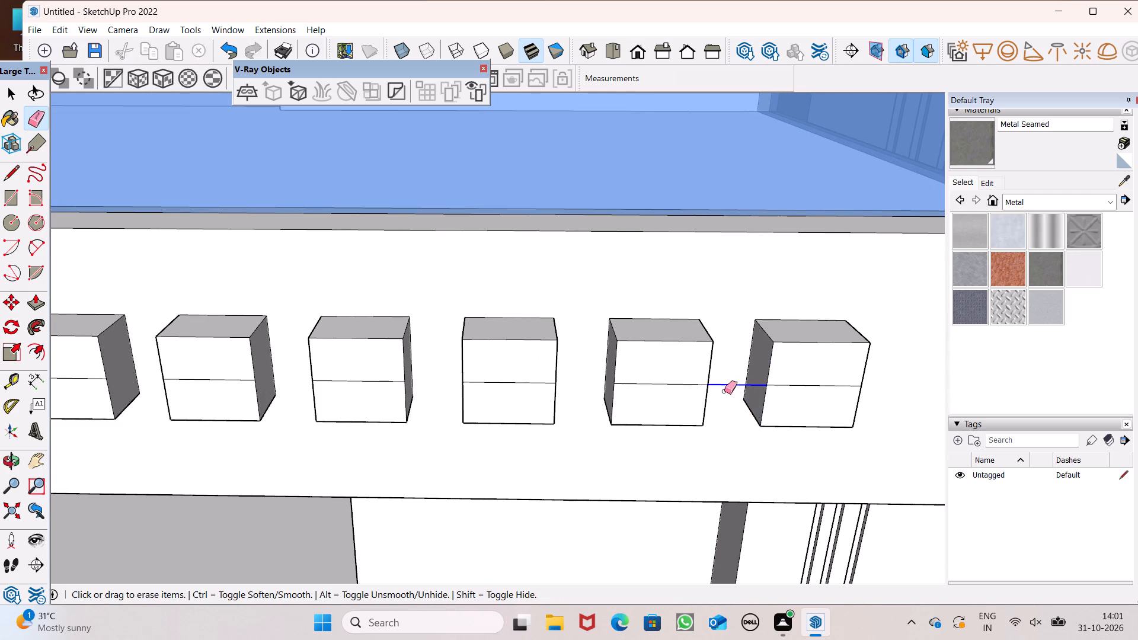
{"action": "key", "text": "space"}
Push/Pull the lower half of the front face of the block nearest the slab corner outward about 4 5/16".
{"action": "scroll", "coordinate": [722, 360], "scroll_direction": "down", "scroll_amount": 10}
{"action": "scroll", "coordinate": [682, 334], "scroll_direction": "down", "scroll_amount": 5}
{"action": "middle_click_drag", "start_coordinate": [675, 395], "coordinate": [819, 455]}
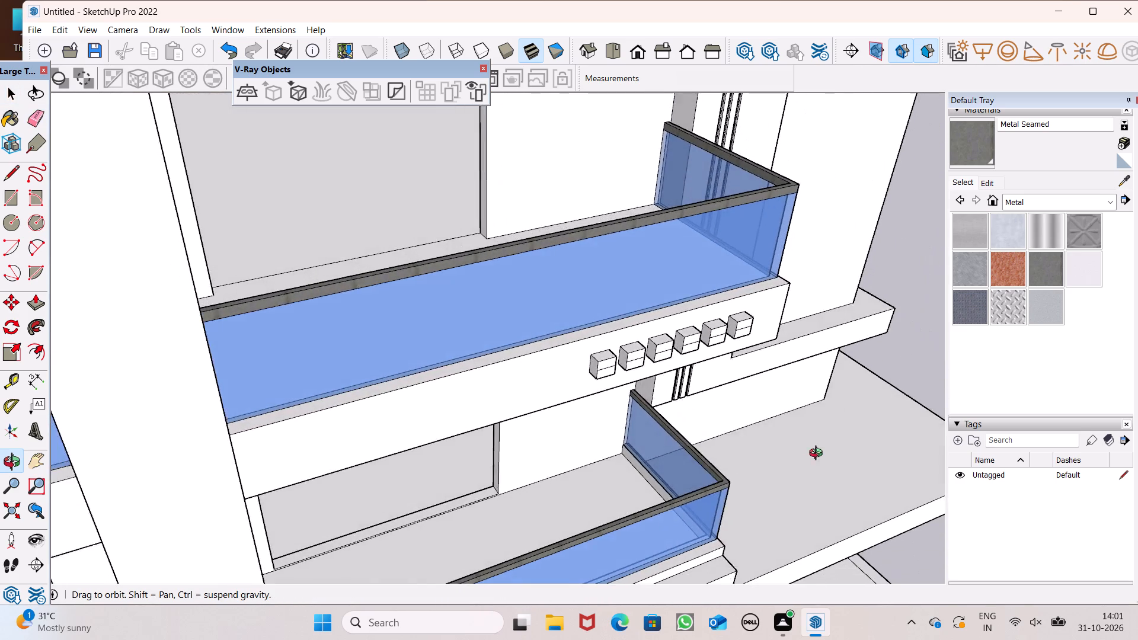
{"action": "middle_click_drag", "start_coordinate": [819, 455], "coordinate": [400, 414]}
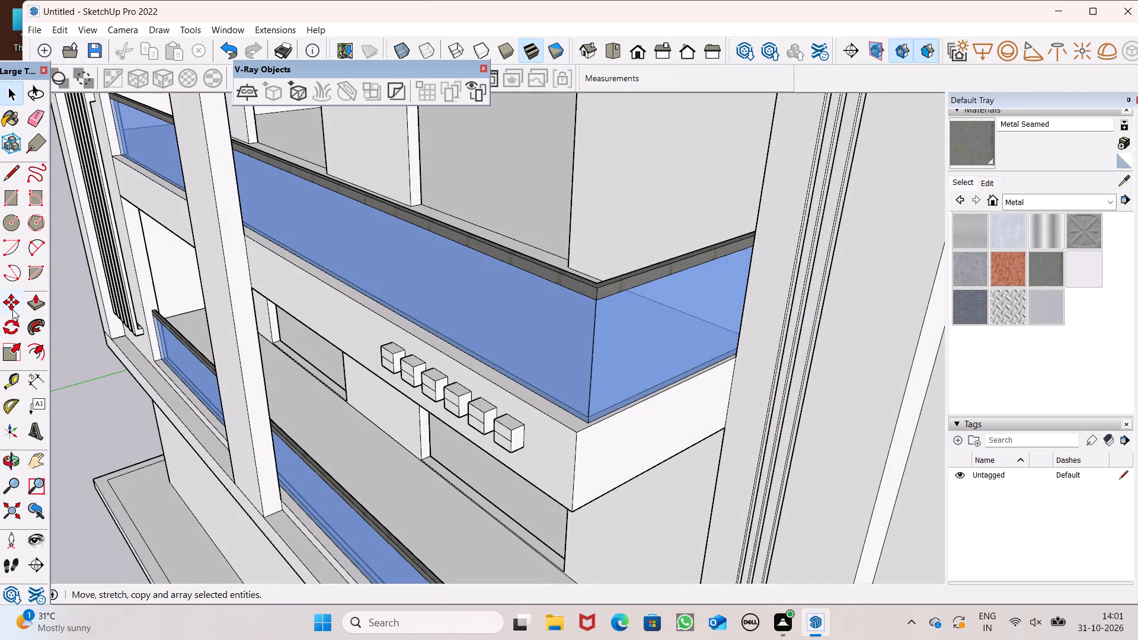
{"action": "left_click", "coordinate": [31, 303]}
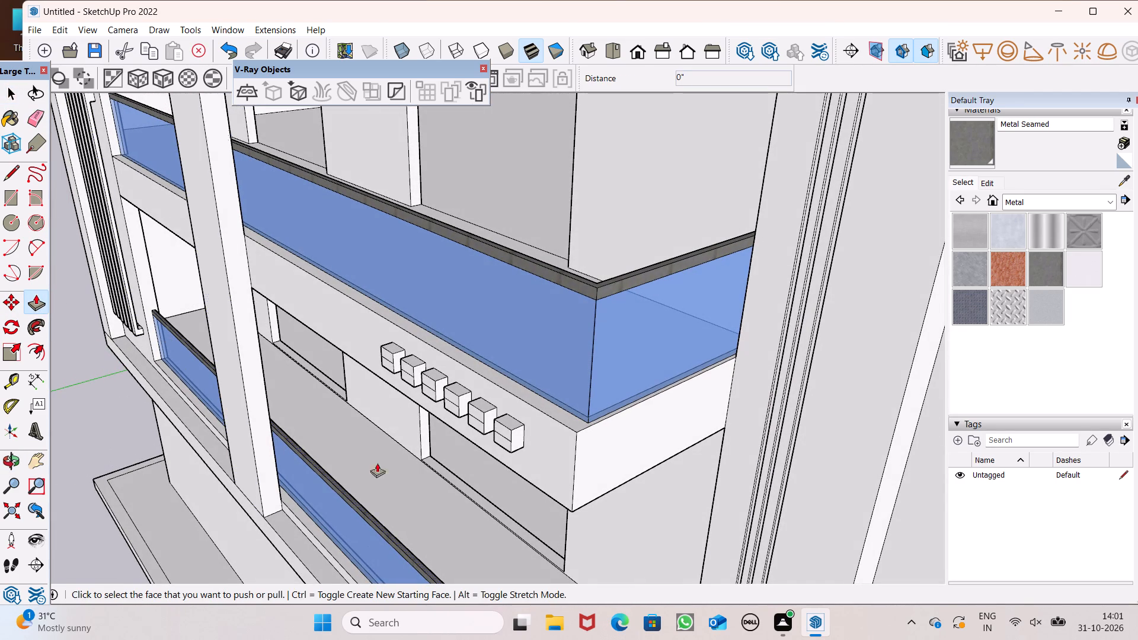
{"action": "scroll", "coordinate": [520, 466], "scroll_direction": "up", "scroll_amount": 6}
{"action": "left_click_drag", "start_coordinate": [490, 428], "coordinate": [482, 433]}
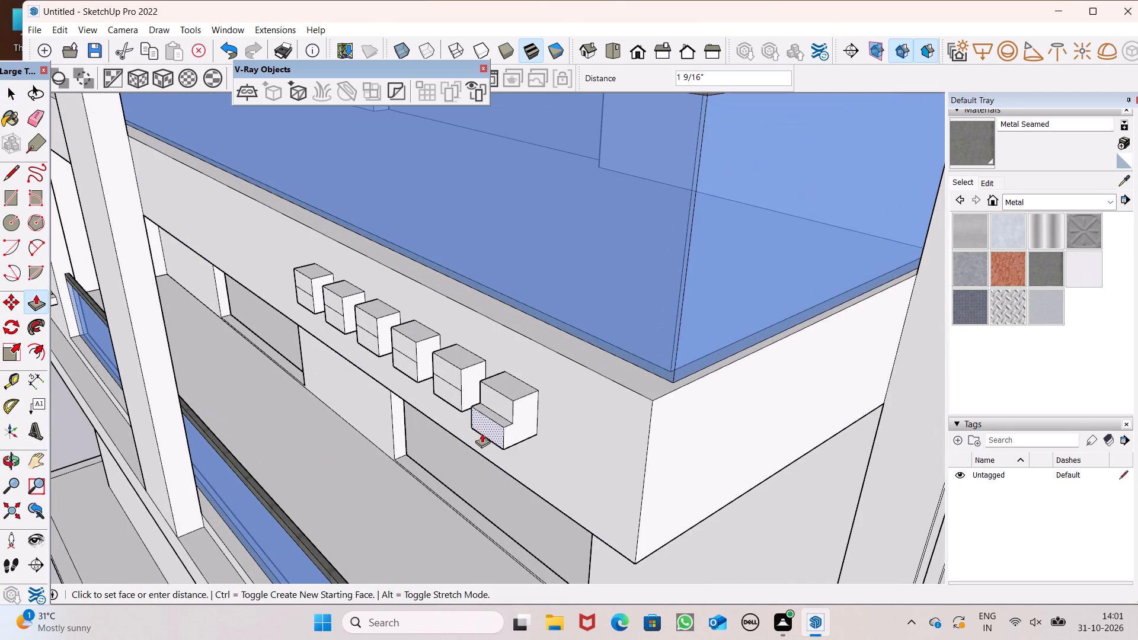
{"action": "left_click_drag", "start_coordinate": [482, 433], "coordinate": [461, 427]}
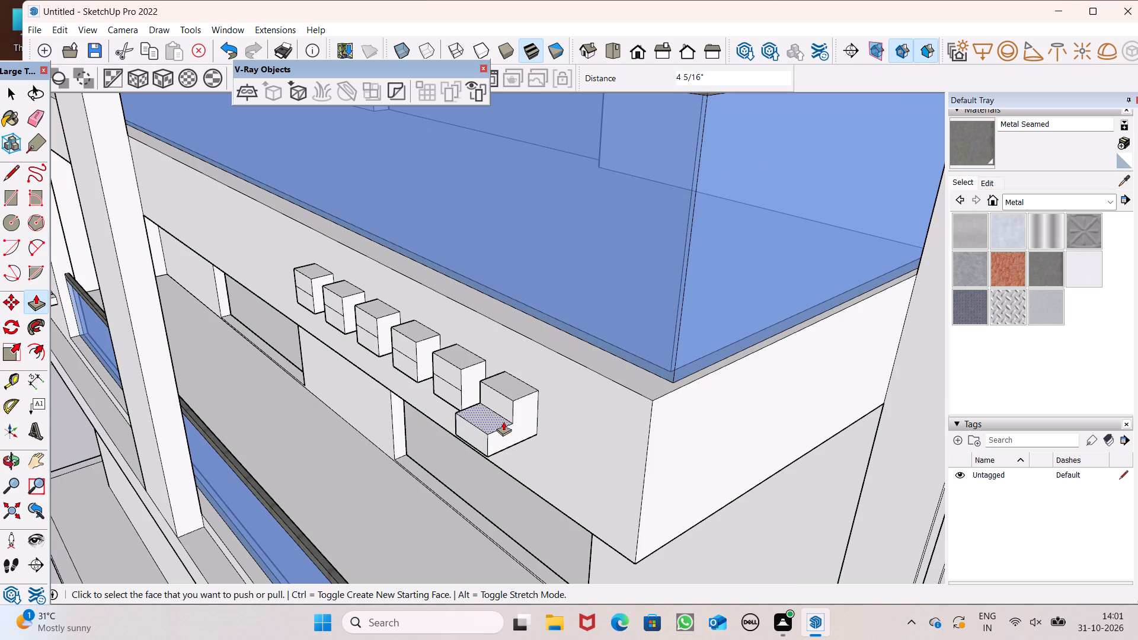
Push the lower step of the block nearest the slab corner back so it projects about 3".
{"action": "scroll", "coordinate": [541, 425], "scroll_direction": "down", "scroll_amount": 1}
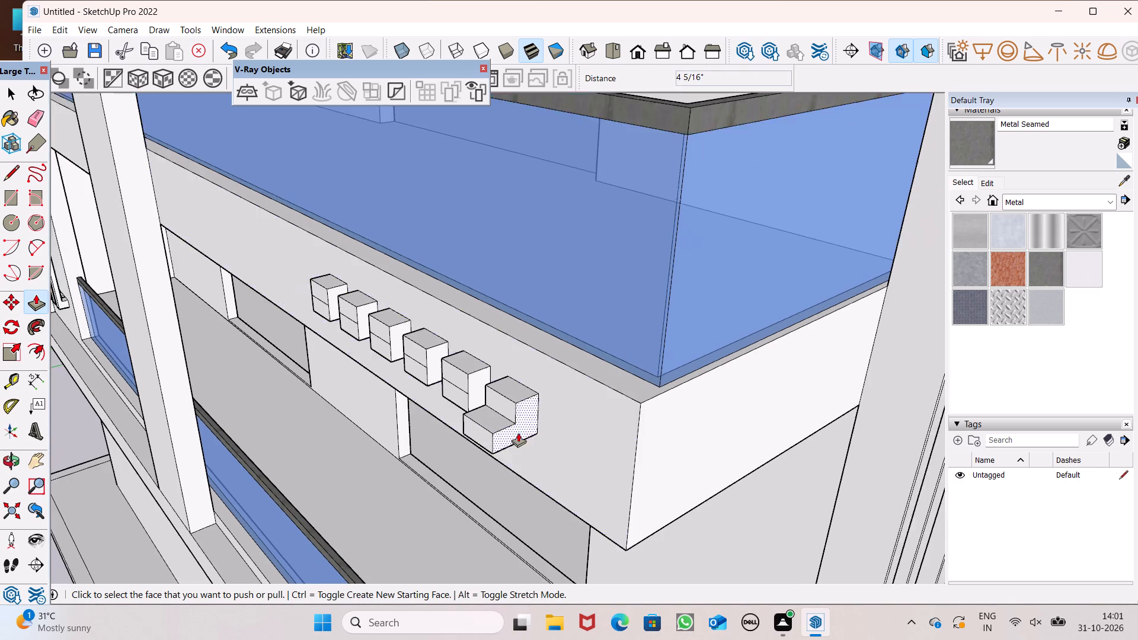
{"action": "middle_click_drag", "start_coordinate": [518, 432], "coordinate": [712, 534]}
{"action": "scroll", "coordinate": [565, 410], "scroll_direction": "up", "scroll_amount": 6}
{"action": "middle_click_drag", "start_coordinate": [574, 460], "coordinate": [654, 475]}
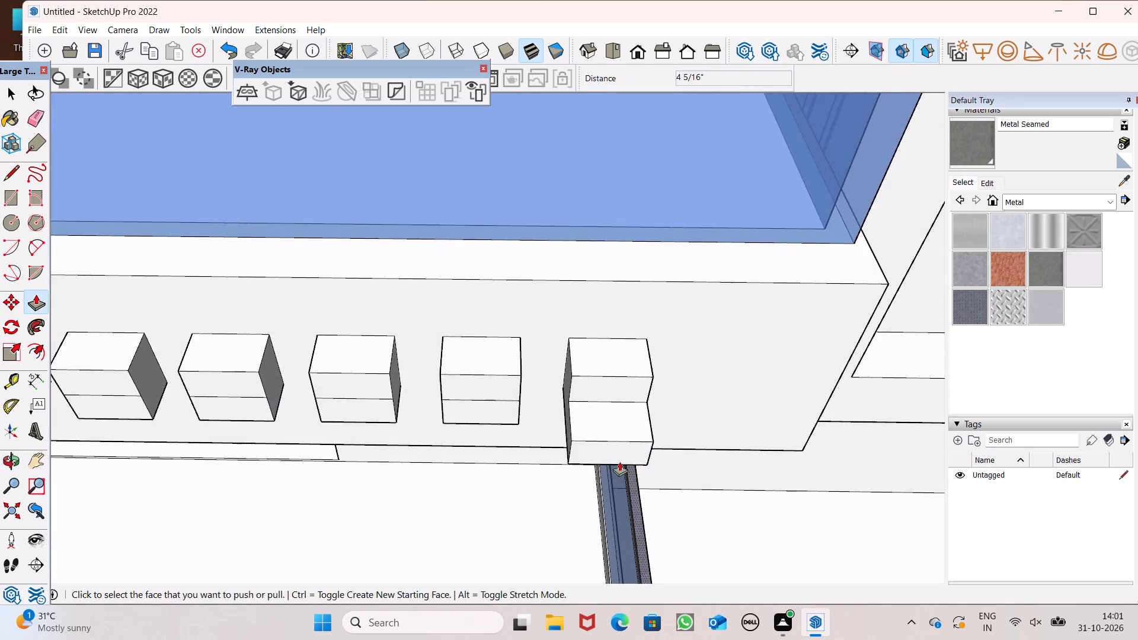
{"action": "scroll", "coordinate": [613, 466], "scroll_direction": "up", "scroll_amount": 4}
{"action": "middle_click_drag", "start_coordinate": [592, 407], "coordinate": [643, 459]}
{"action": "scroll", "coordinate": [639, 485], "scroll_direction": "up", "scroll_amount": 1}
{"action": "scroll", "coordinate": [602, 296], "scroll_direction": "down", "scroll_amount": 6}
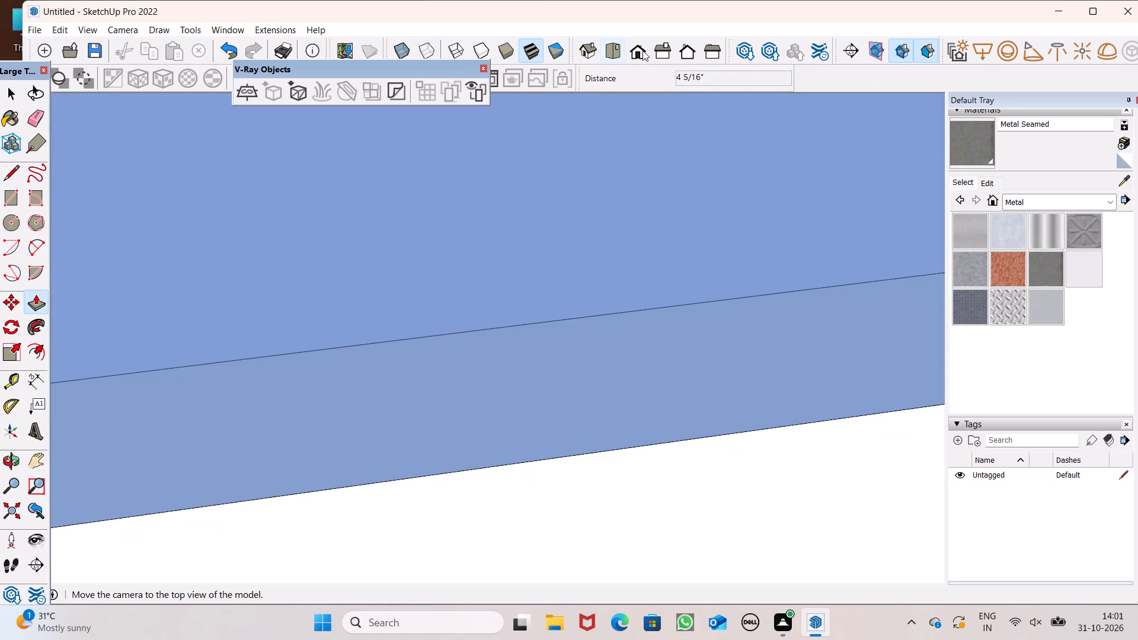
{"action": "left_click", "coordinate": [638, 47]}
{"action": "scroll", "coordinate": [572, 360], "scroll_direction": "down", "scroll_amount": 20}
{"action": "scroll", "coordinate": [510, 342], "scroll_direction": "up", "scroll_amount": 1}
{"action": "middle_click_drag", "start_coordinate": [510, 347], "coordinate": [556, 507]}
{"action": "scroll", "coordinate": [506, 316], "scroll_direction": "up", "scroll_amount": 7}
{"action": "scroll", "coordinate": [518, 246], "scroll_direction": "up", "scroll_amount": 6}
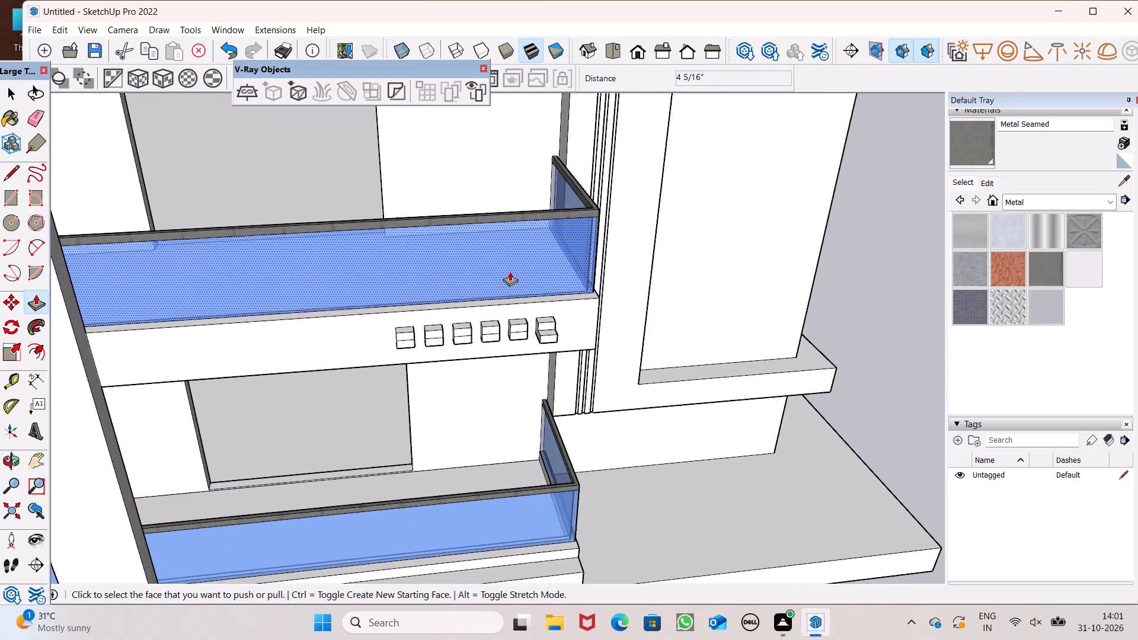
{"action": "scroll", "coordinate": [510, 280], "scroll_direction": "down", "scroll_amount": 4}
{"action": "middle_click_drag", "start_coordinate": [509, 308], "coordinate": [541, 356]}
{"action": "scroll", "coordinate": [548, 351], "scroll_direction": "up", "scroll_amount": 6}
{"action": "middle_click_drag", "start_coordinate": [556, 329], "coordinate": [559, 388]}
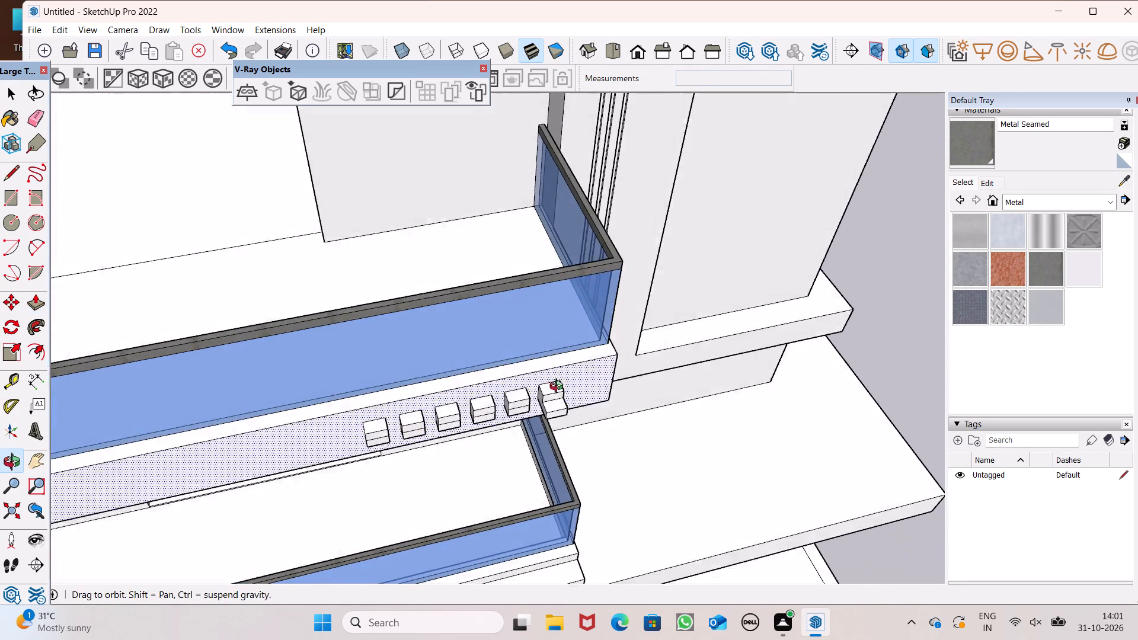
{"action": "middle_click_drag", "start_coordinate": [559, 388], "coordinate": [559, 389]}
{"action": "scroll", "coordinate": [561, 427], "scroll_direction": "up", "scroll_amount": 8}
{"action": "left_click_drag", "start_coordinate": [542, 382], "coordinate": [533, 356]}
Push/Pull the lower half of the second, third and fourth blocks' fronts from the slab corner outward 3".
{"action": "left_click_drag", "start_coordinate": [290, 352], "coordinate": [446, 345]}
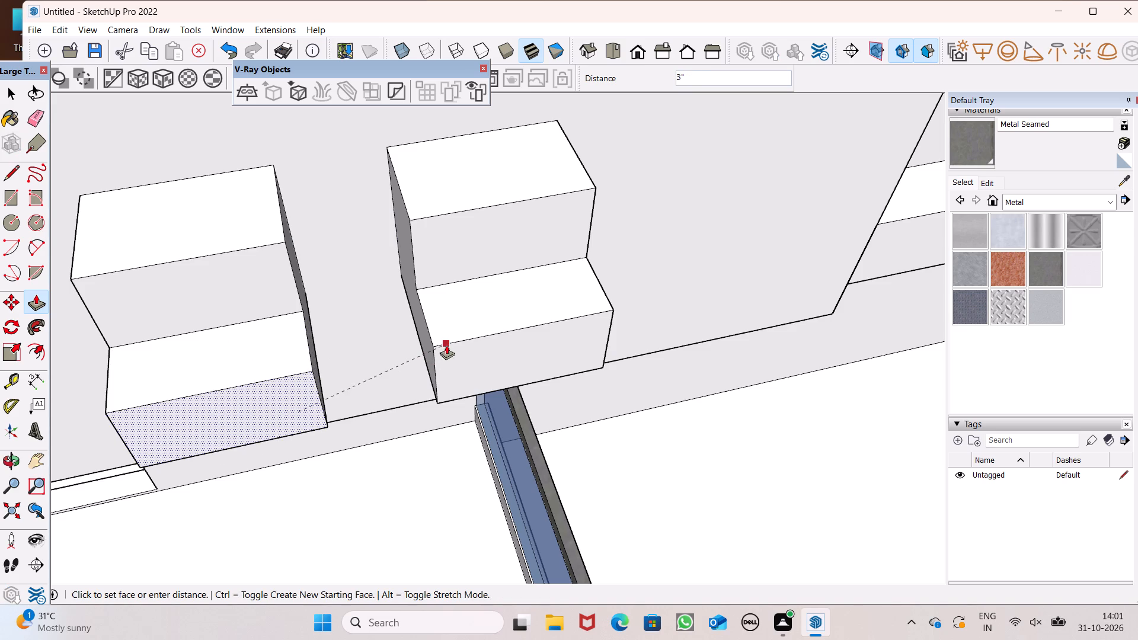
{"action": "left_click_drag", "start_coordinate": [446, 345], "coordinate": [446, 342]}
{"action": "scroll", "coordinate": [512, 288], "scroll_direction": "down", "scroll_amount": 6}
{"action": "left_click_drag", "start_coordinate": [201, 367], "coordinate": [322, 377]}
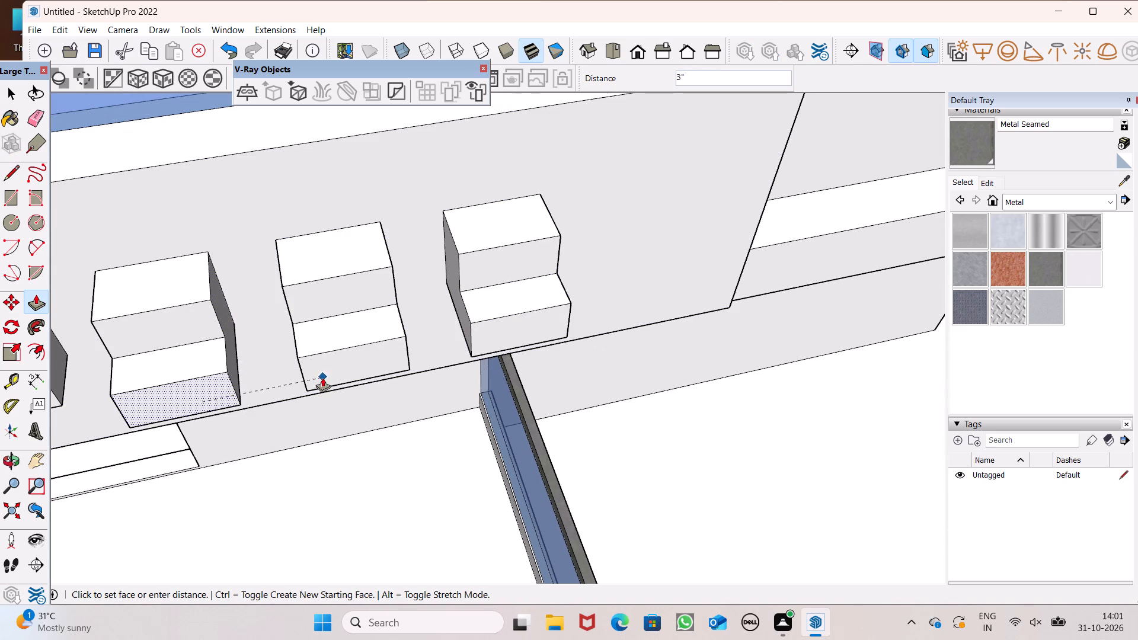
{"action": "left_click_drag", "start_coordinate": [322, 377], "coordinate": [311, 357]}
{"action": "scroll", "coordinate": [455, 310], "scroll_direction": "down", "scroll_amount": 7}
{"action": "scroll", "coordinate": [286, 377], "scroll_direction": "up", "scroll_amount": 5}
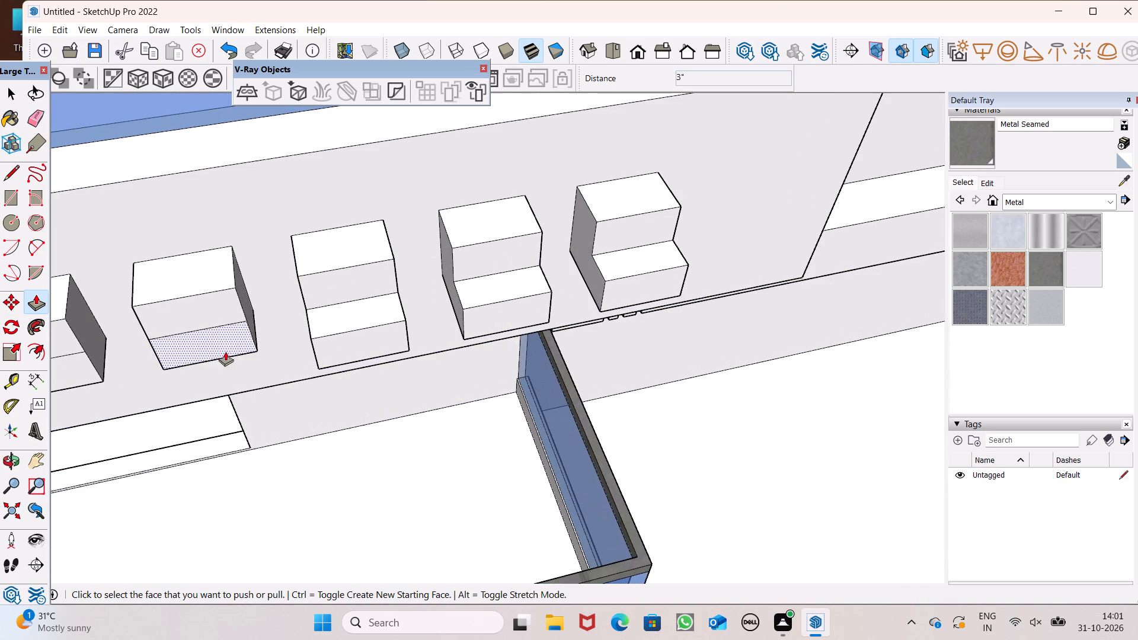
{"action": "left_click_drag", "start_coordinate": [225, 350], "coordinate": [322, 341]}
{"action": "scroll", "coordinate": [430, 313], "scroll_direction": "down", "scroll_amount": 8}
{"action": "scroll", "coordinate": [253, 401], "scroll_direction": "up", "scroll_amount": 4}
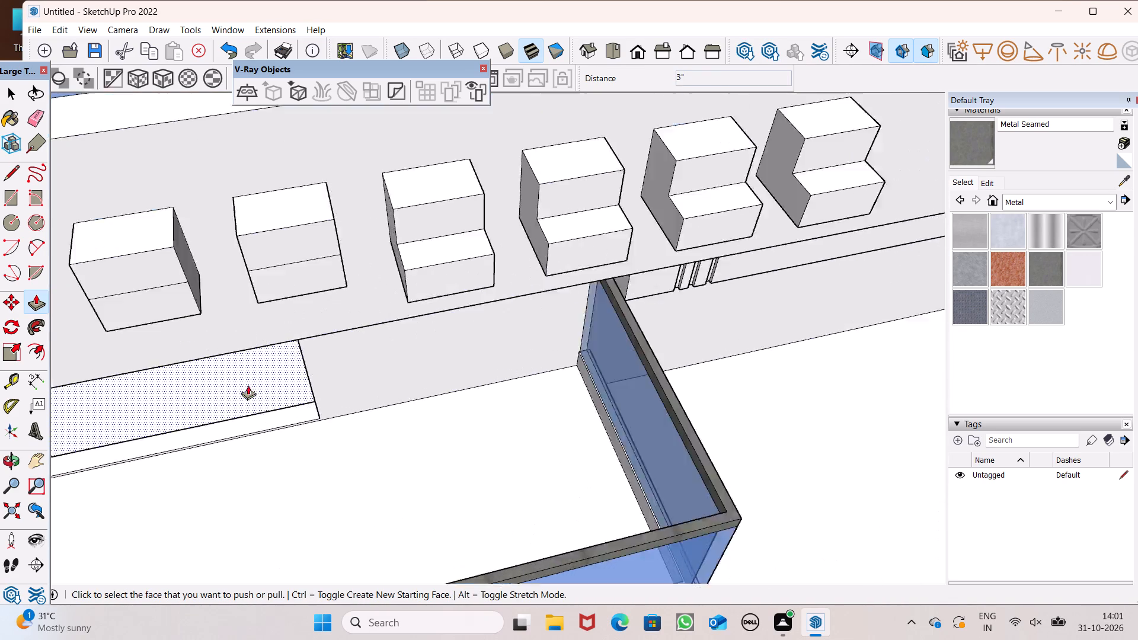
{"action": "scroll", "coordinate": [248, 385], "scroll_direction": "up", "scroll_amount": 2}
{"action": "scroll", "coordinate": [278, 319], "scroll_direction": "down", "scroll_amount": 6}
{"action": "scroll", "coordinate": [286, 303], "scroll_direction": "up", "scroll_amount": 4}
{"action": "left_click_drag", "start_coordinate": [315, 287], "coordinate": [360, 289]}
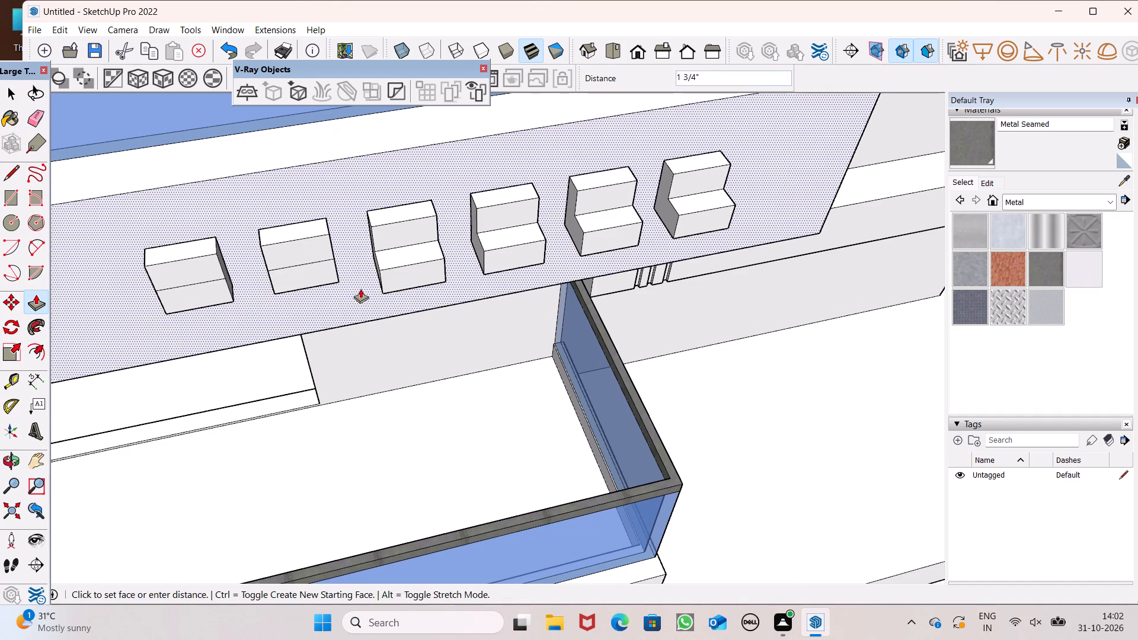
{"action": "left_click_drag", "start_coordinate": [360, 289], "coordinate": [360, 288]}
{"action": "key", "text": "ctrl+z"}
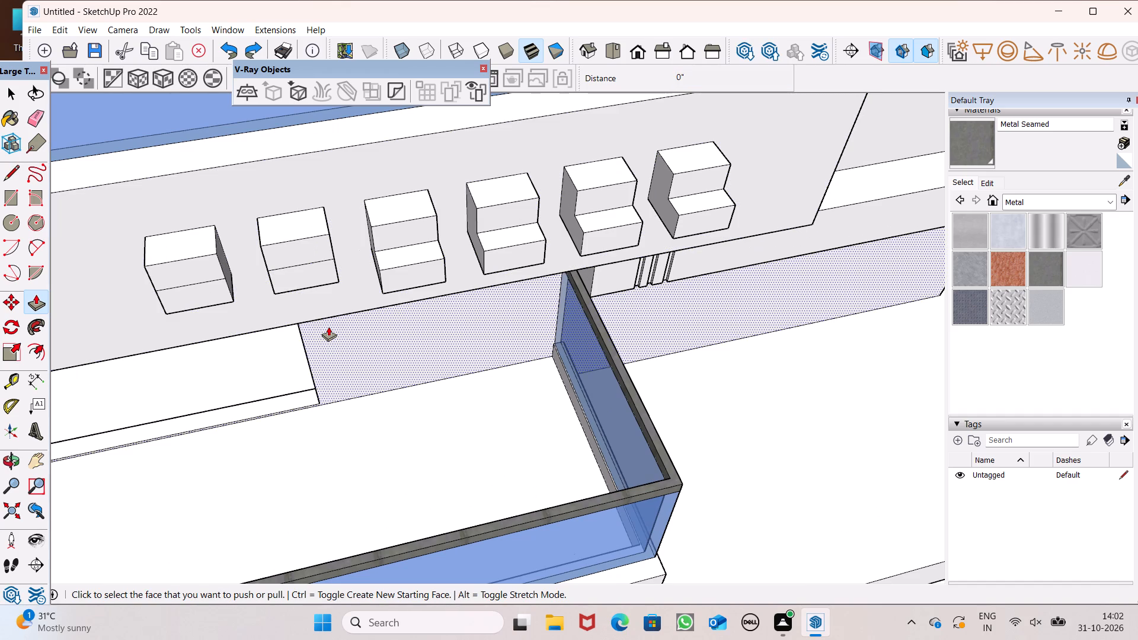
Push/Pull the lower half of the front faces of the two blocks farthest from the slab corner outward 3".
{"action": "scroll", "coordinate": [305, 277], "scroll_direction": "up", "scroll_amount": 4}
{"action": "left_click_drag", "start_coordinate": [316, 279], "coordinate": [317, 281]}
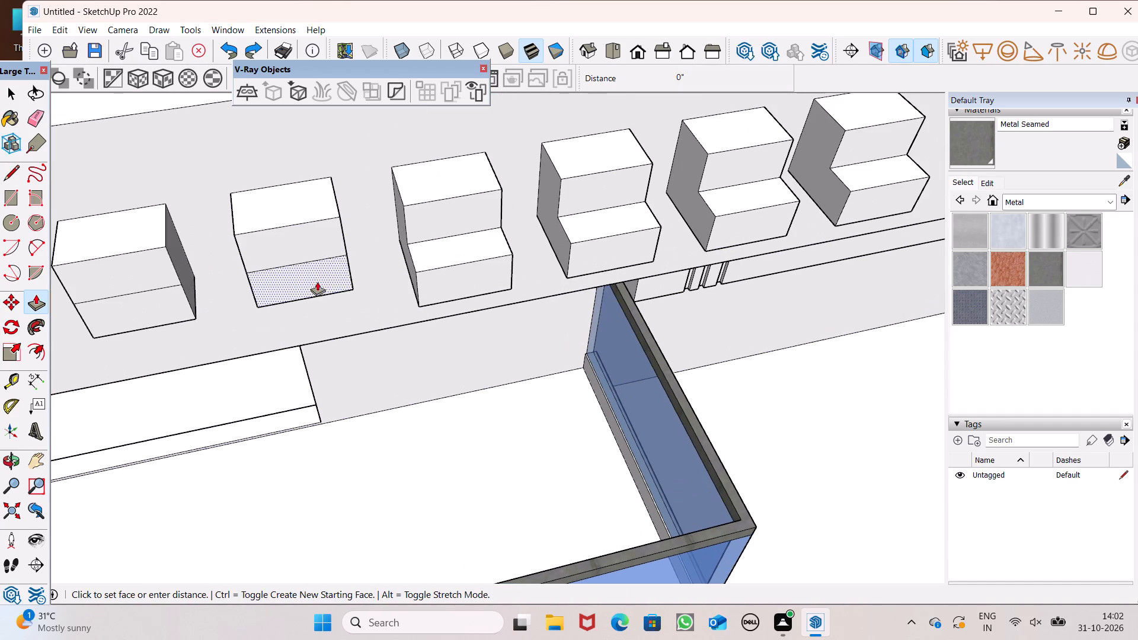
{"action": "left_click_drag", "start_coordinate": [317, 281], "coordinate": [411, 269]}
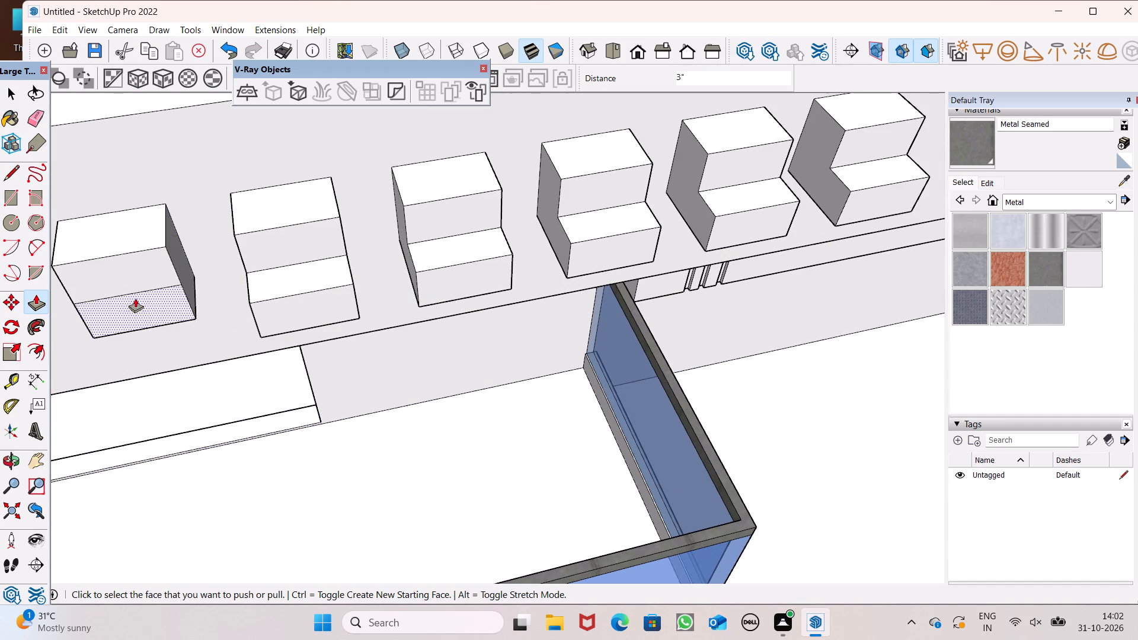
{"action": "left_click_drag", "start_coordinate": [151, 308], "coordinate": [252, 309]}
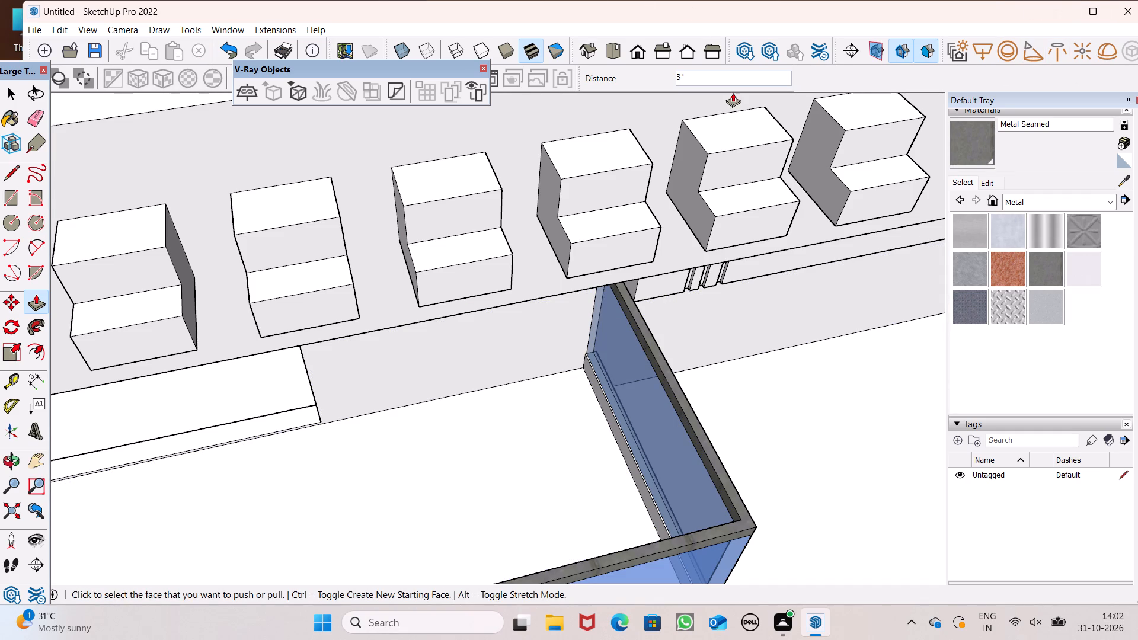
Push/Pull the top of the lower step on the block farthest from the slab corner upward about 11' 11 3/8".
{"action": "scroll", "coordinate": [456, 265], "scroll_direction": "down", "scroll_amount": 5}
{"action": "scroll", "coordinate": [401, 263], "scroll_direction": "down", "scroll_amount": 2}
{"action": "scroll", "coordinate": [363, 336], "scroll_direction": "down", "scroll_amount": 6}
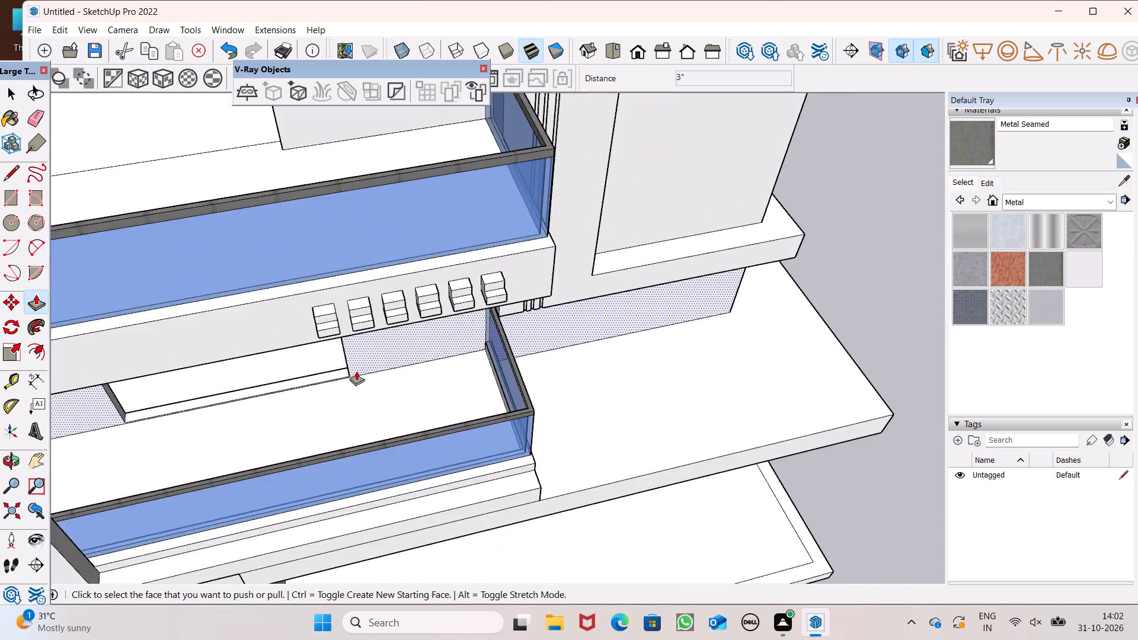
{"action": "scroll", "coordinate": [367, 337], "scroll_direction": "down", "scroll_amount": 7}
{"action": "middle_click_drag", "start_coordinate": [379, 370], "coordinate": [381, 418]}
{"action": "scroll", "coordinate": [343, 343], "scroll_direction": "up", "scroll_amount": 9}
{"action": "scroll", "coordinate": [376, 415], "scroll_direction": "down", "scroll_amount": 6}
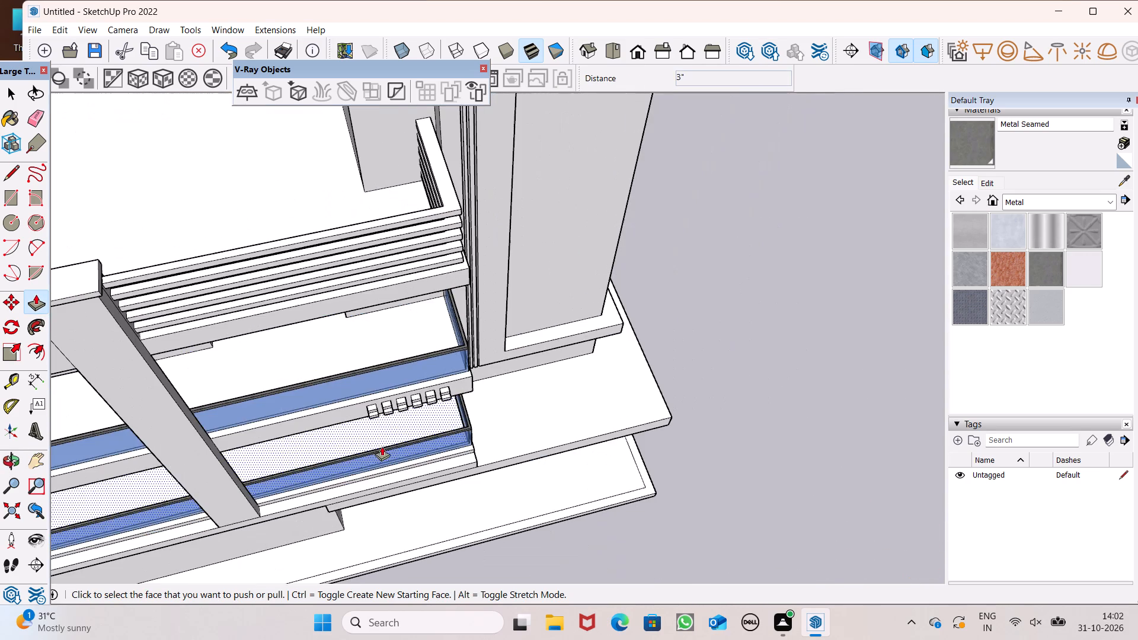
{"action": "middle_click_drag", "start_coordinate": [383, 380], "coordinate": [392, 404]}
{"action": "scroll", "coordinate": [389, 428], "scroll_direction": "up", "scroll_amount": 5}
{"action": "left_click_drag", "start_coordinate": [365, 418], "coordinate": [293, 167]}
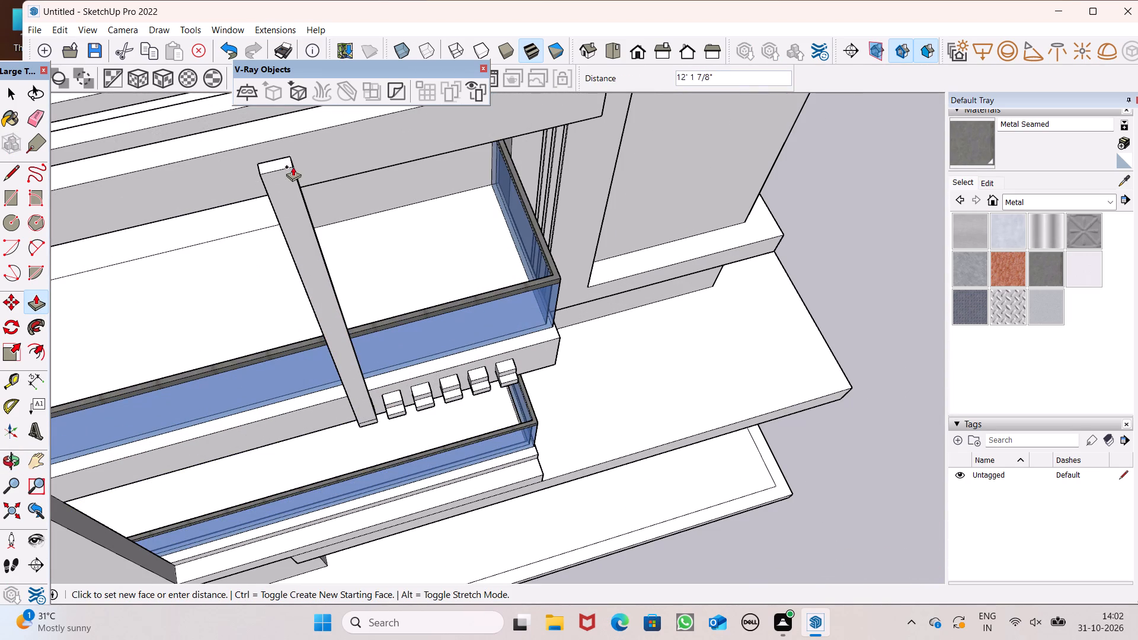
{"action": "left_click_drag", "start_coordinate": [293, 167], "coordinate": [293, 170]}
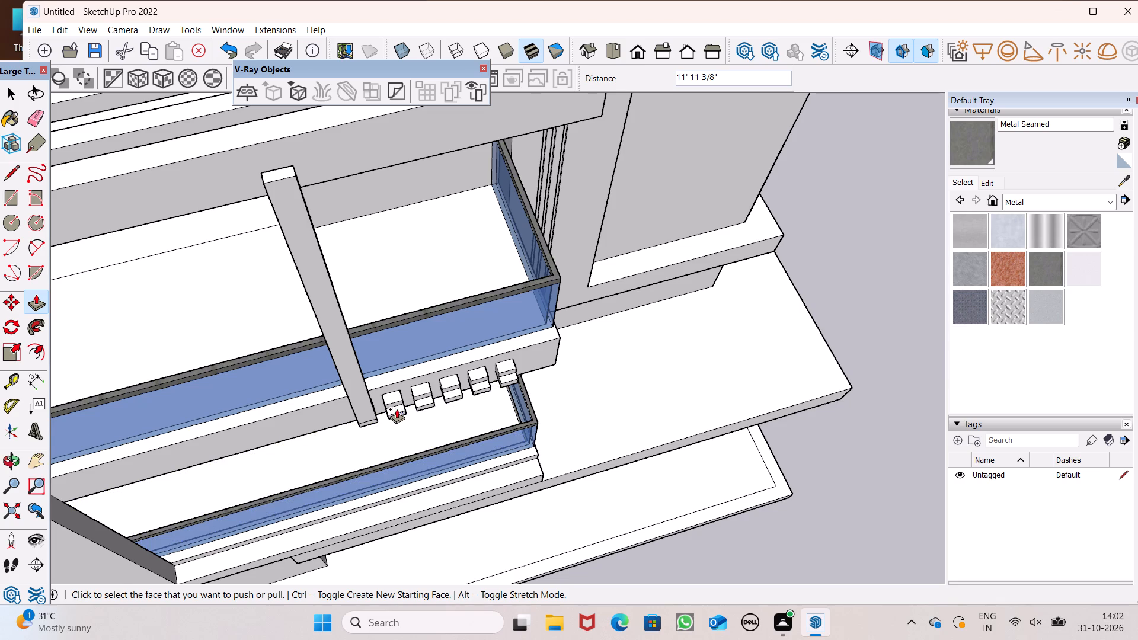
Raise the lower steps of the other five blocks by the same 11' 11 3/8" to form a row of vertical bars.
{"action": "left_click_drag", "start_coordinate": [397, 409], "coordinate": [273, 181]}
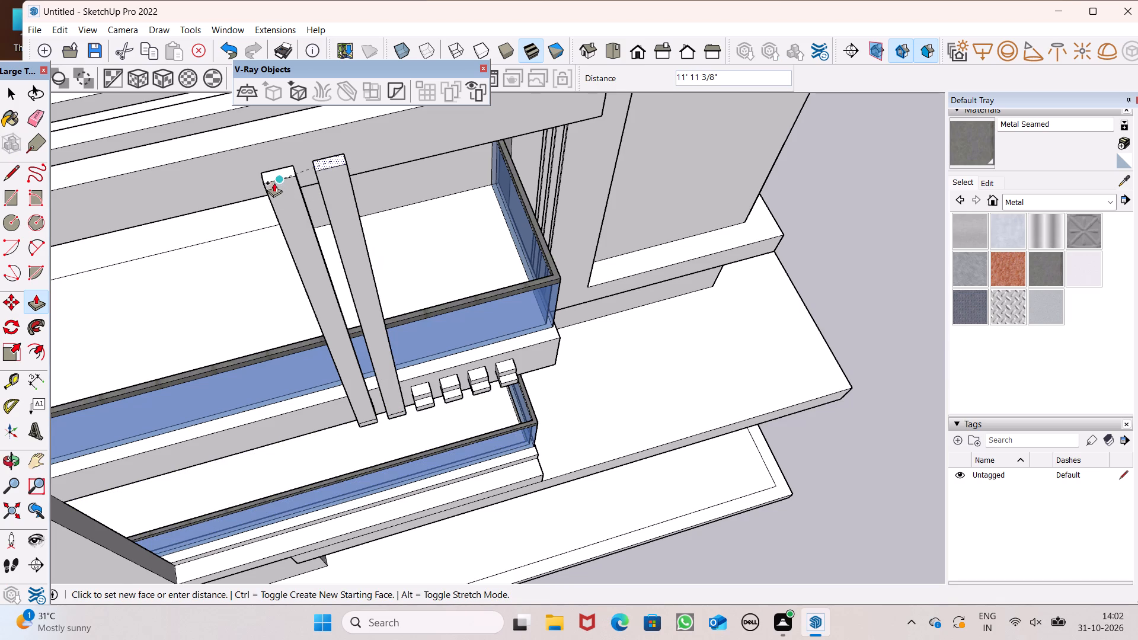
{"action": "left_click_drag", "start_coordinate": [422, 403], "coordinate": [390, 227], "text": "ctrl"}
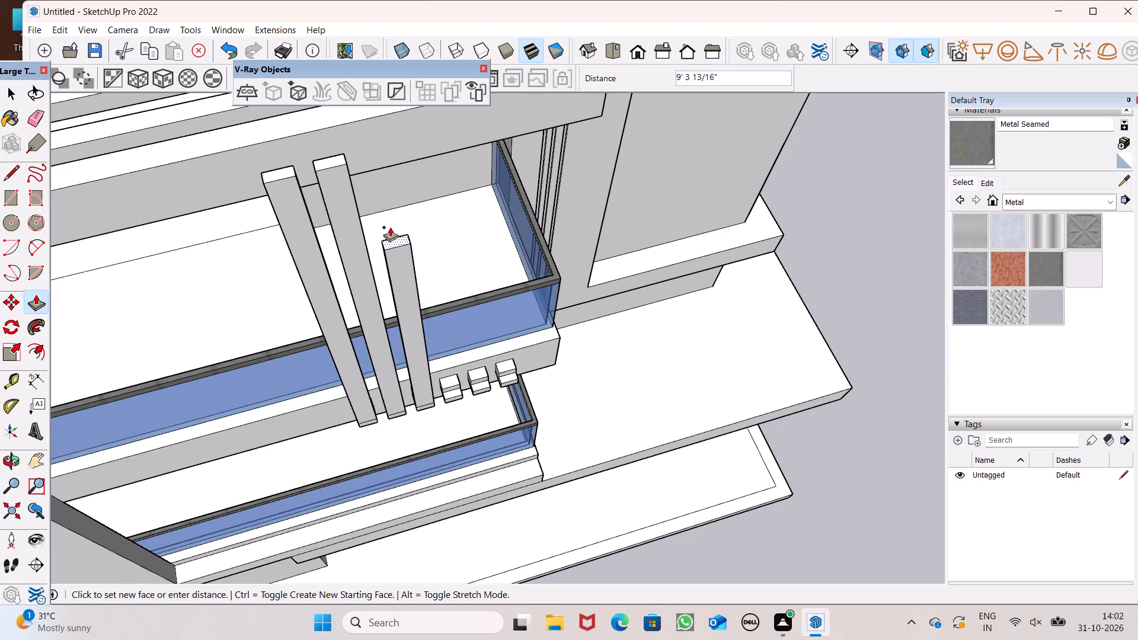
{"action": "left_click_drag", "start_coordinate": [390, 227], "coordinate": [347, 166], "text": "ctrl"}
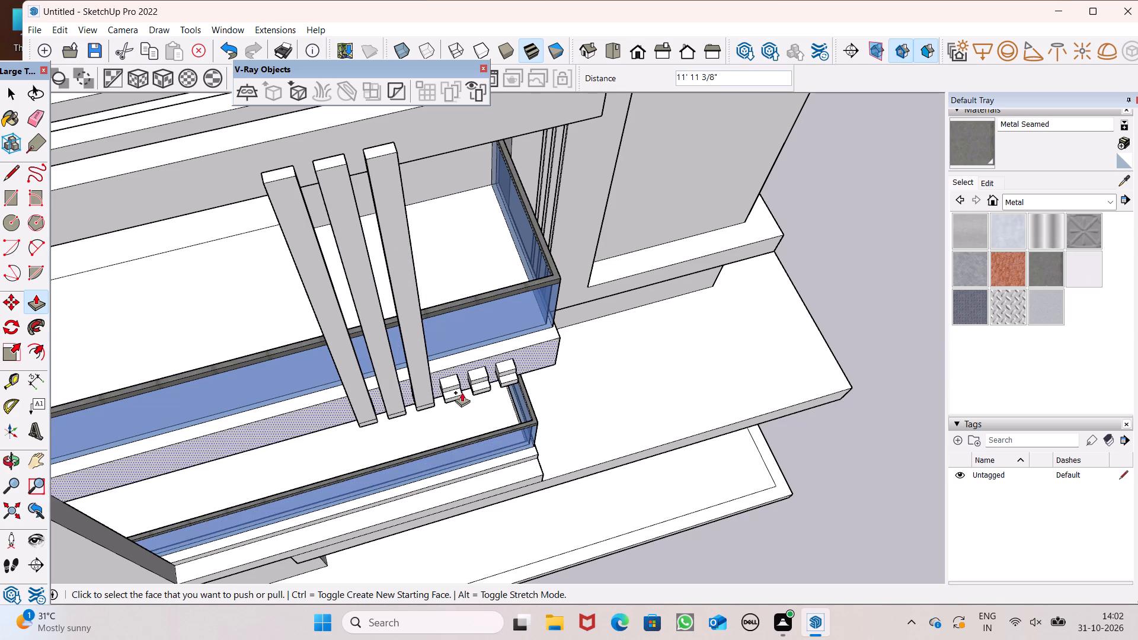
{"action": "left_click_drag", "start_coordinate": [450, 392], "coordinate": [400, 173]}
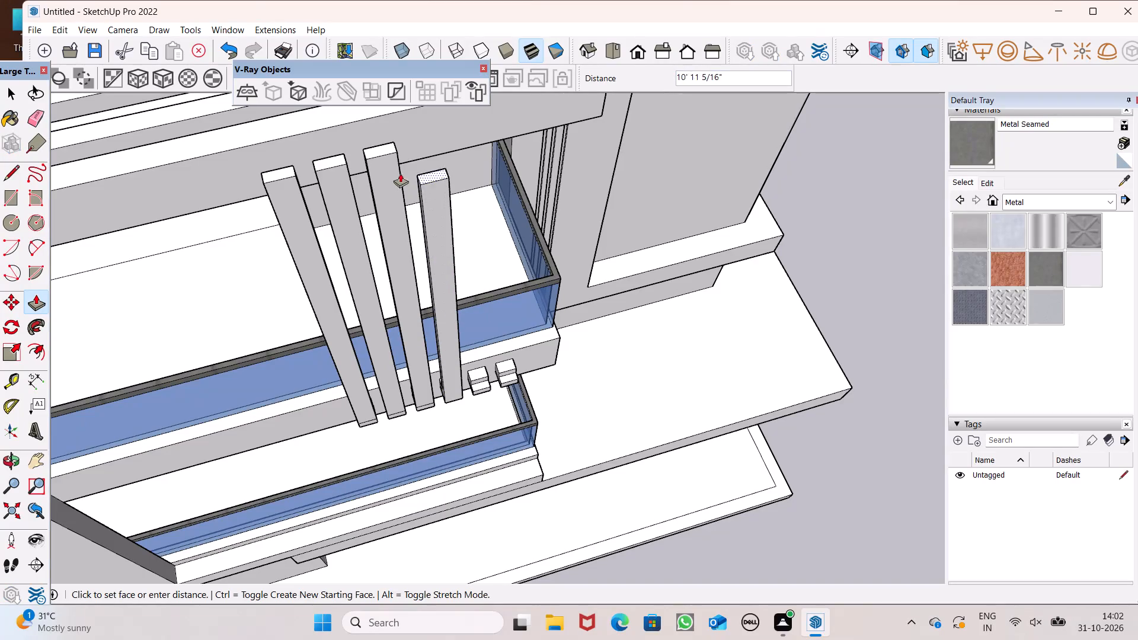
{"action": "left_click_drag", "start_coordinate": [400, 173], "coordinate": [389, 154]}
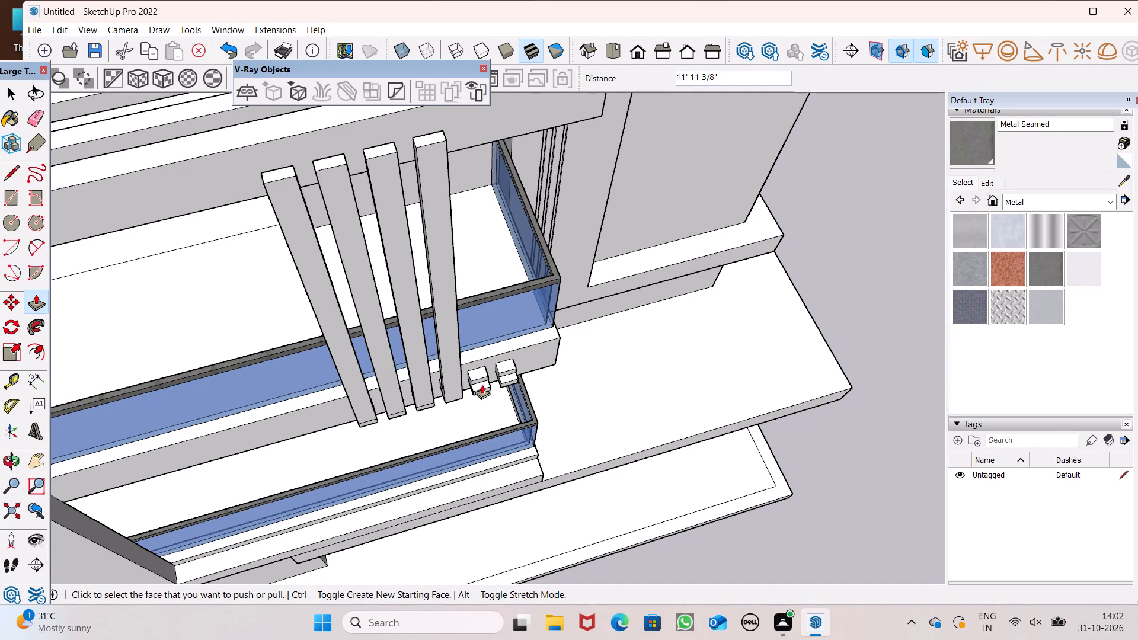
{"action": "left_click_drag", "start_coordinate": [482, 385], "coordinate": [447, 135]}
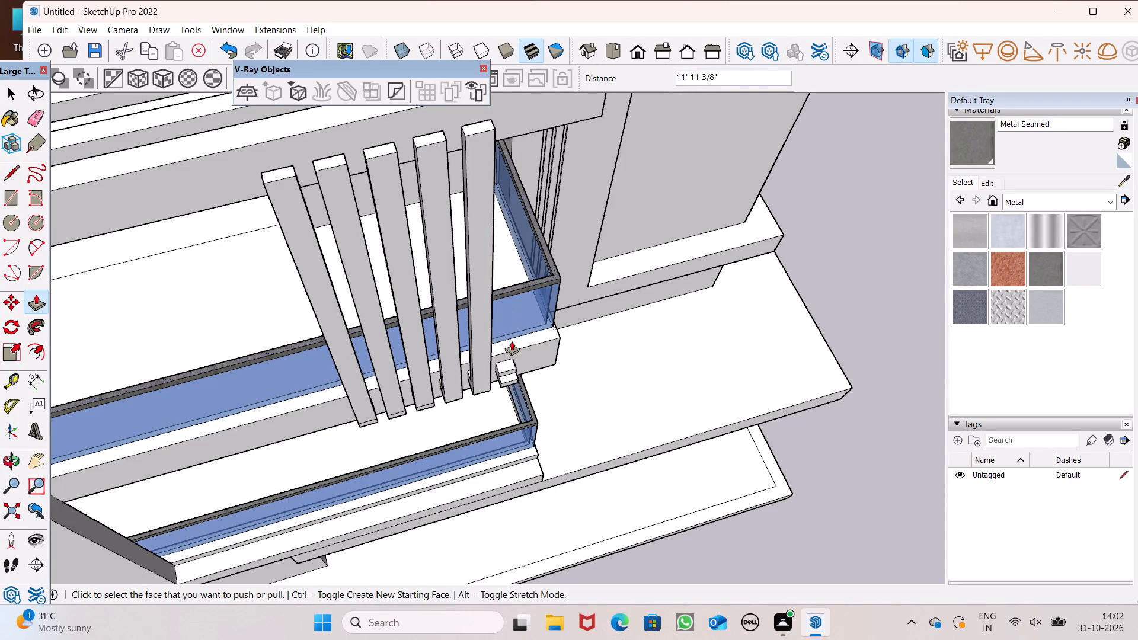
{"action": "left_click_drag", "start_coordinate": [509, 377], "coordinate": [480, 130]}
Examine the six tall vertical bars from the front and side, checking their upper ends against the slab above.
{"action": "scroll", "coordinate": [473, 190], "scroll_direction": "down", "scroll_amount": 5}
{"action": "middle_click_drag", "start_coordinate": [410, 242], "coordinate": [357, 71]}
{"action": "scroll", "coordinate": [347, 367], "scroll_direction": "down", "scroll_amount": 5}
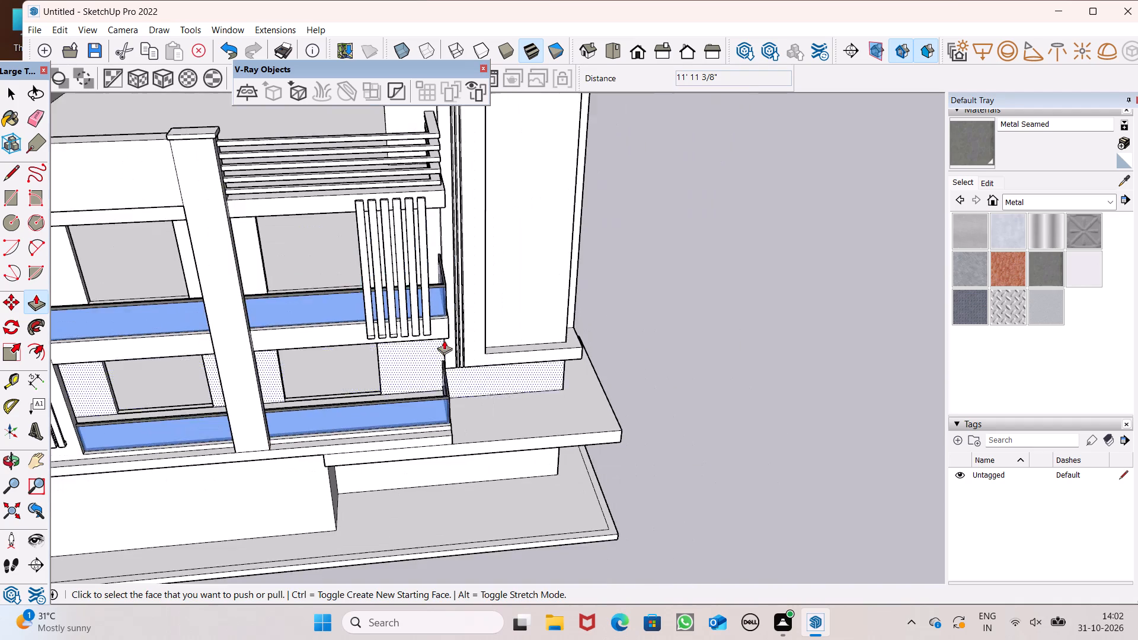
{"action": "middle_click_drag", "start_coordinate": [449, 333], "coordinate": [210, 278]}
{"action": "scroll", "coordinate": [284, 196], "scroll_direction": "up", "scroll_amount": 7}
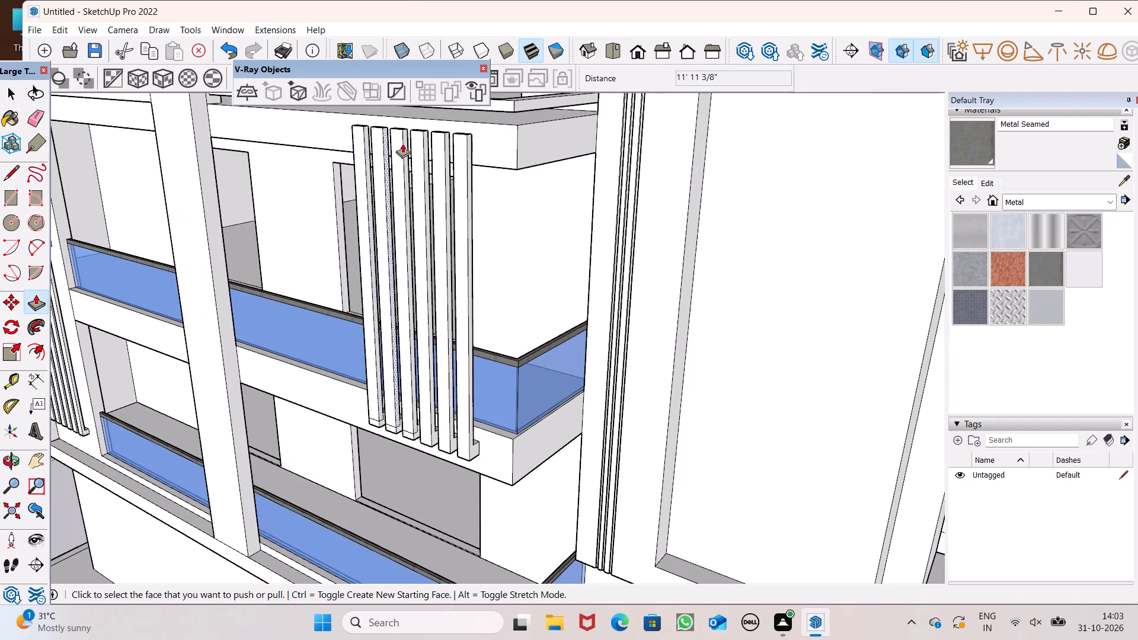
{"action": "scroll", "coordinate": [426, 111], "scroll_direction": "up", "scroll_amount": 1}
{"action": "scroll", "coordinate": [493, 396], "scroll_direction": "down", "scroll_amount": 2}
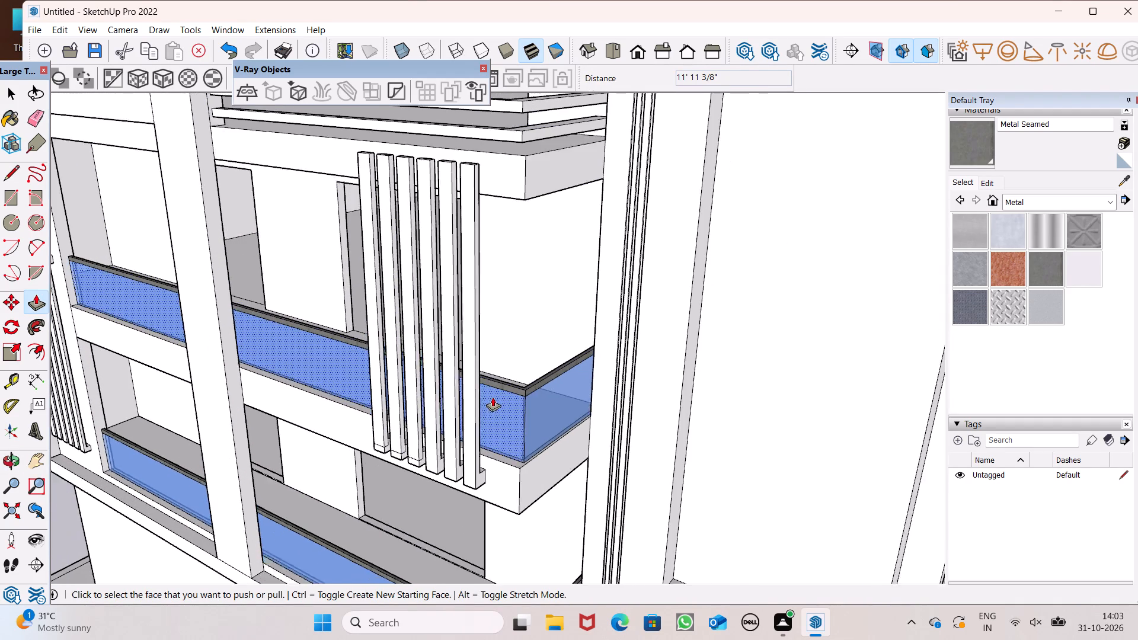
{"action": "scroll", "coordinate": [493, 397], "scroll_direction": "down", "scroll_amount": 2}
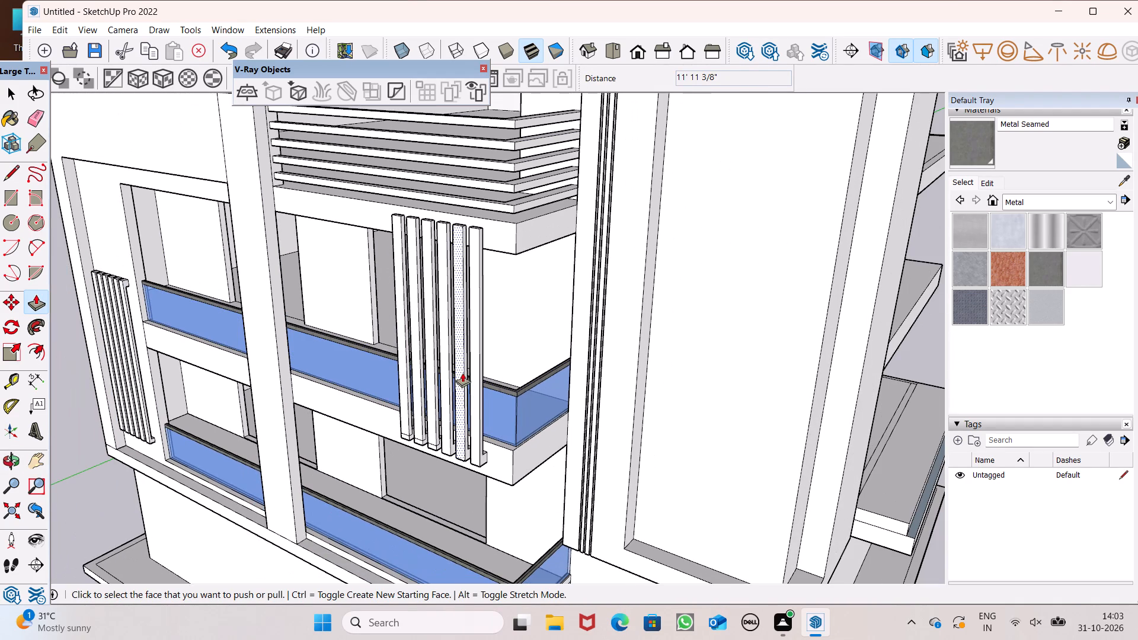
{"action": "scroll", "coordinate": [466, 323], "scroll_direction": "up", "scroll_amount": 2}
{"action": "scroll", "coordinate": [507, 371], "scroll_direction": "down", "scroll_amount": 1}
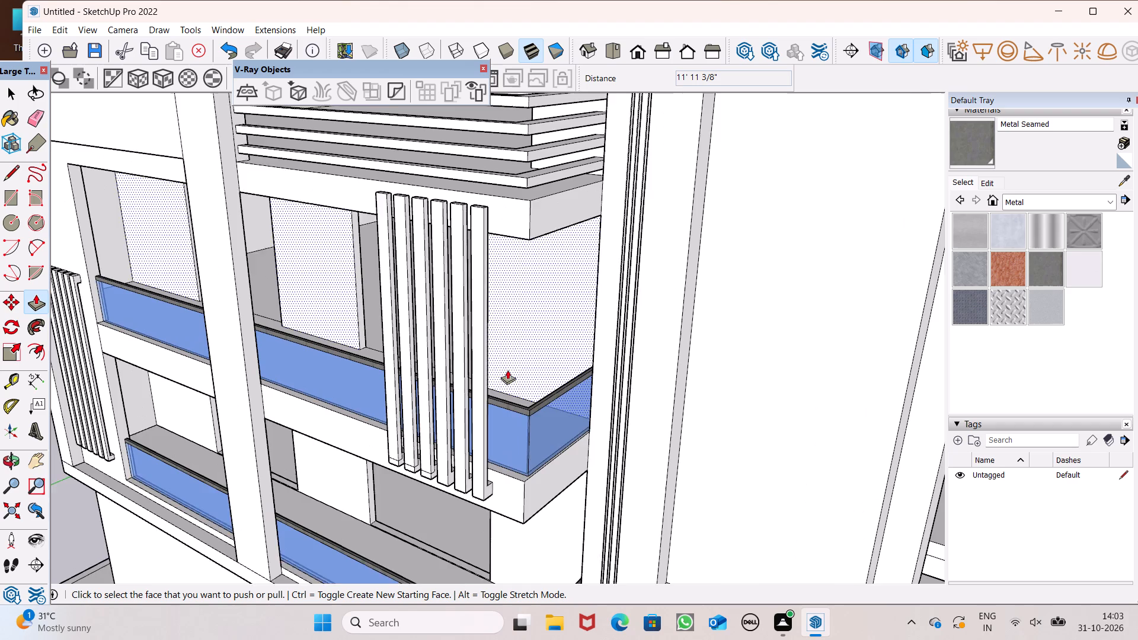
{"action": "scroll", "coordinate": [453, 251], "scroll_direction": "up", "scroll_amount": 4}
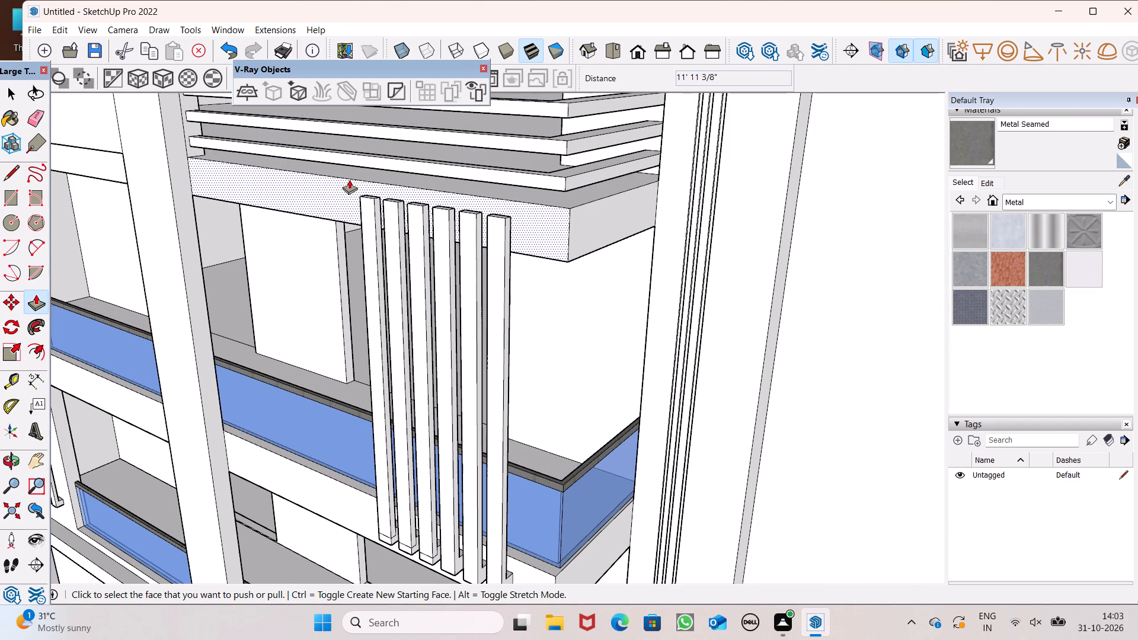
{"action": "scroll", "coordinate": [475, 217], "scroll_direction": "up", "scroll_amount": 3}
{"action": "middle_click_drag", "start_coordinate": [538, 196], "coordinate": [535, 196]}
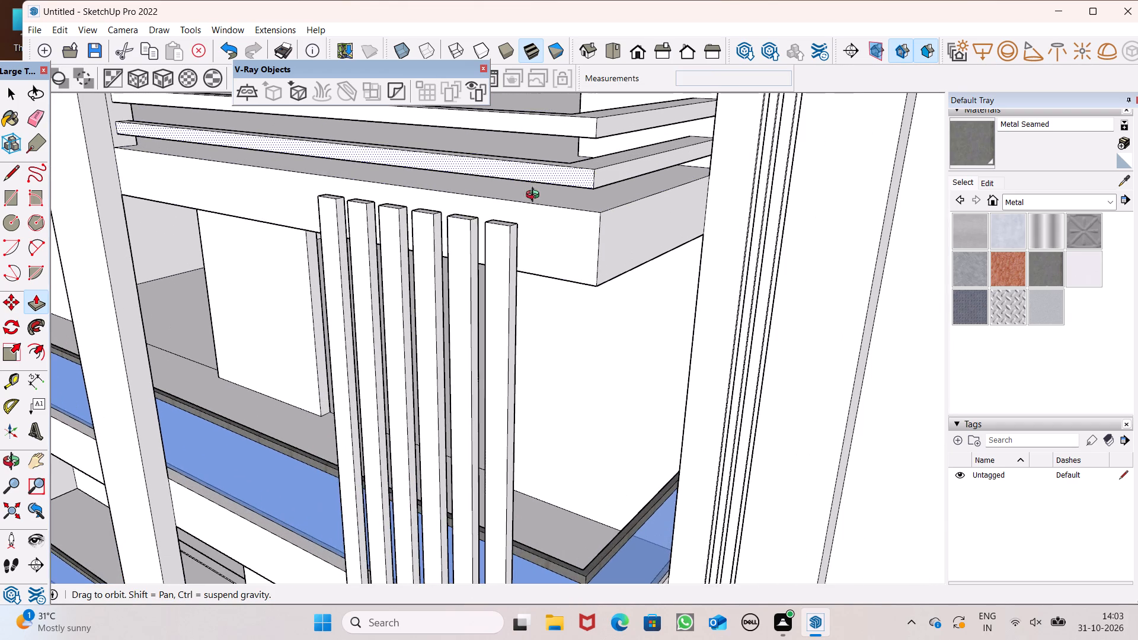
{"action": "middle_click_drag", "start_coordinate": [535, 196], "coordinate": [321, 180]}
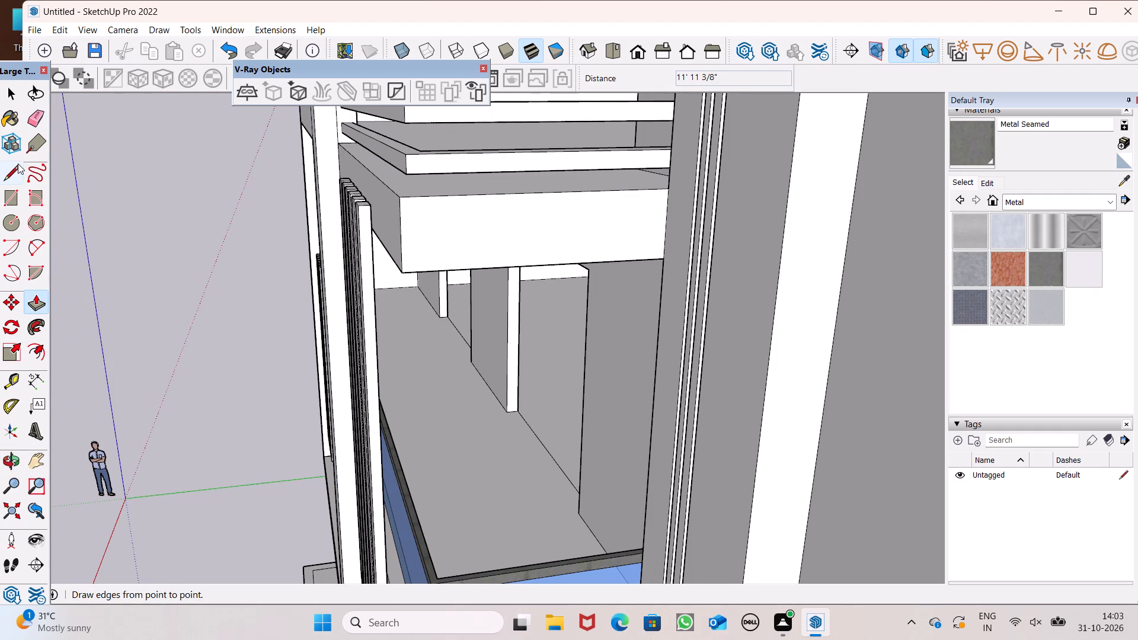
Draw a horizontal line about 5' 3 7/8" long across the back faces of all six bars near their upper ends.
{"action": "left_click", "coordinate": [14, 169]}
{"action": "scroll", "coordinate": [235, 162], "scroll_direction": "up", "scroll_amount": 5}
{"action": "scroll", "coordinate": [296, 194], "scroll_direction": "down", "scroll_amount": 5}
{"action": "middle_click_drag", "start_coordinate": [320, 259], "coordinate": [265, 255]}
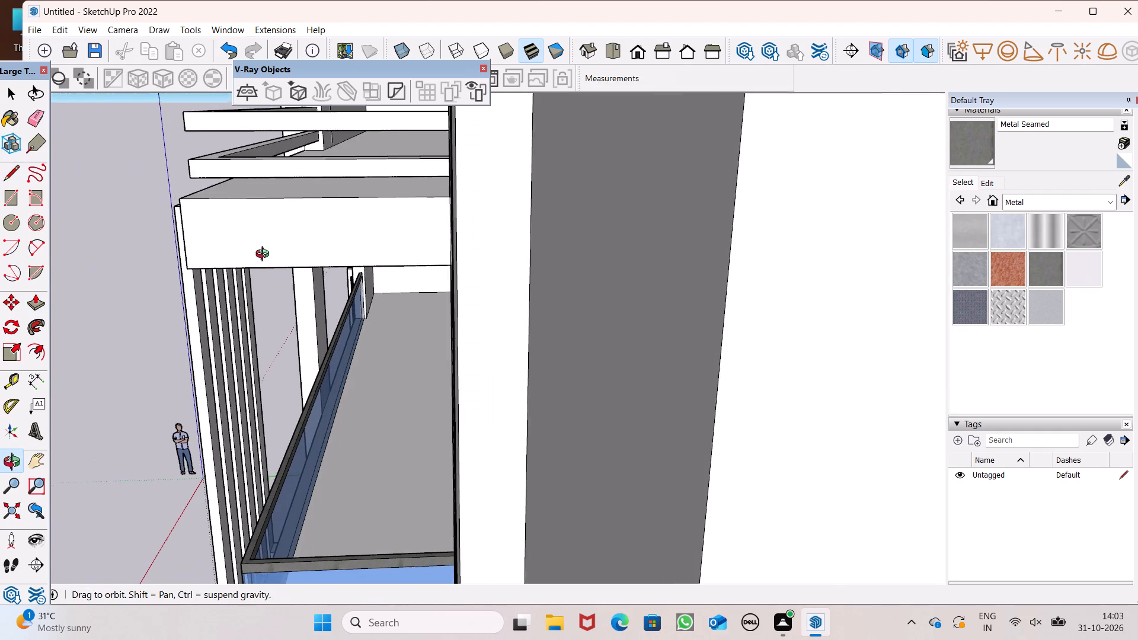
{"action": "middle_click_drag", "start_coordinate": [265, 255], "coordinate": [264, 255]}
{"action": "middle_click_drag", "start_coordinate": [208, 233], "coordinate": [290, 221]}
{"action": "scroll", "coordinate": [219, 217], "scroll_direction": "up", "scroll_amount": 9}
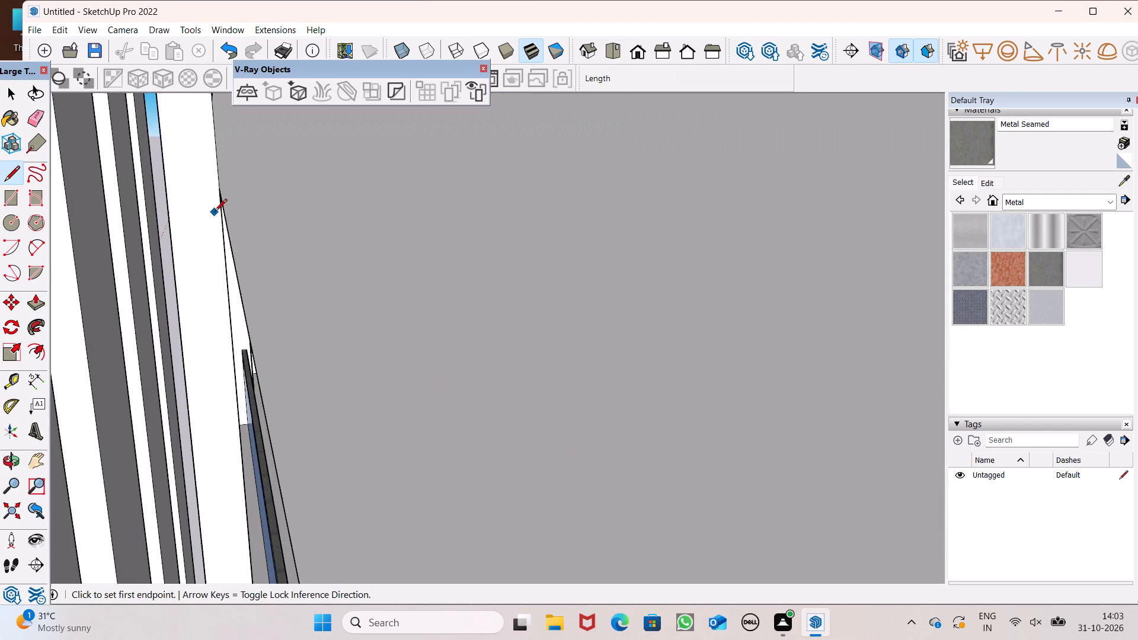
{"action": "scroll", "coordinate": [212, 215], "scroll_direction": "down", "scroll_amount": 3}
{"action": "scroll", "coordinate": [141, 239], "scroll_direction": "up", "scroll_amount": 4}
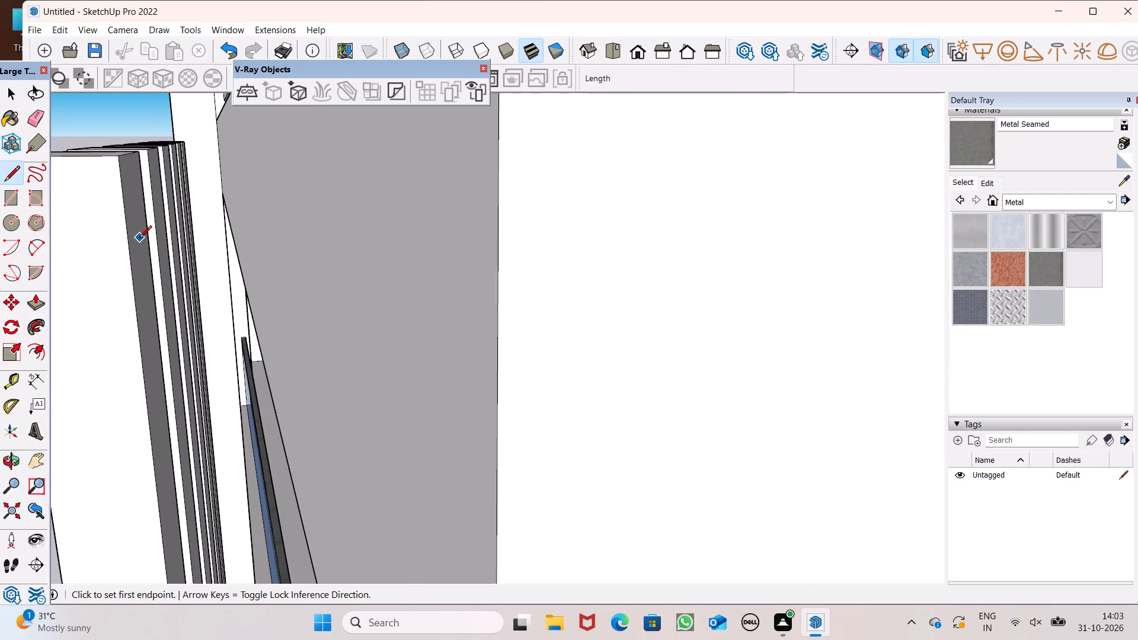
{"action": "scroll", "coordinate": [139, 239], "scroll_direction": "up", "scroll_amount": 1}
{"action": "left_click", "coordinate": [127, 248]}
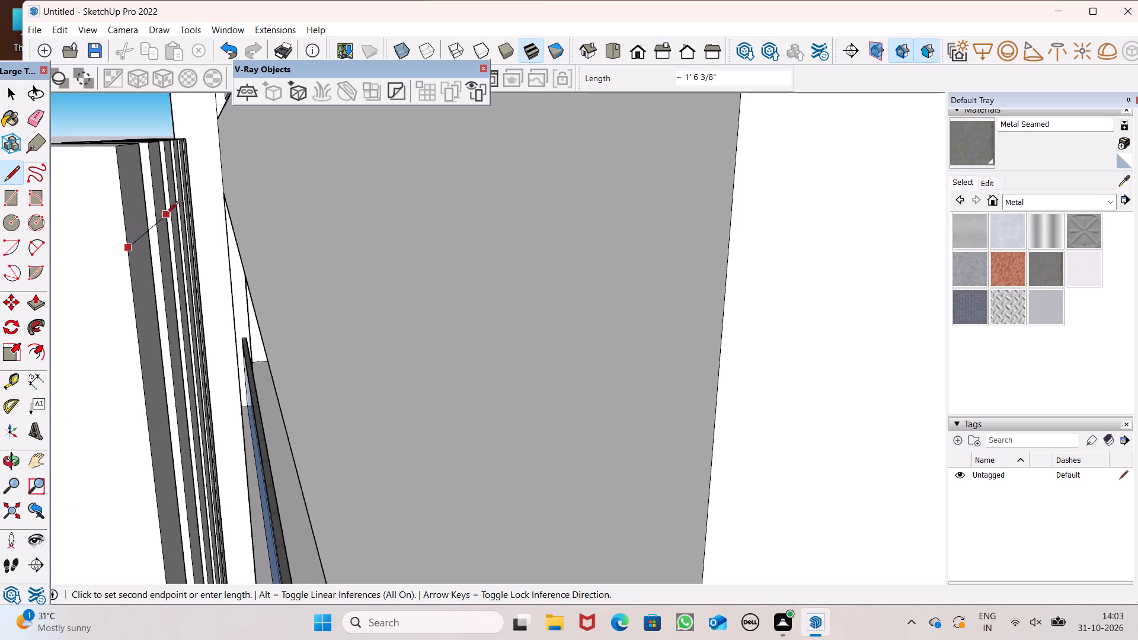
{"action": "middle_click_drag", "start_coordinate": [193, 177], "coordinate": [186, 199]}
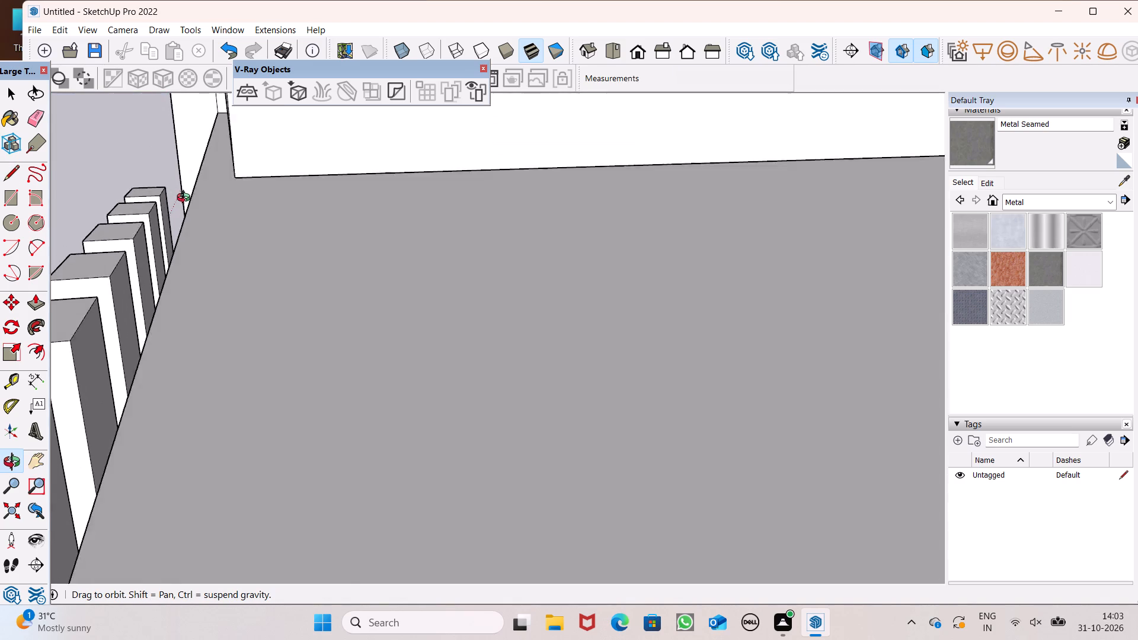
{"action": "middle_click_drag", "start_coordinate": [186, 199], "coordinate": [188, 206]}
{"action": "scroll", "coordinate": [174, 251], "scroll_direction": "up", "scroll_amount": 2}
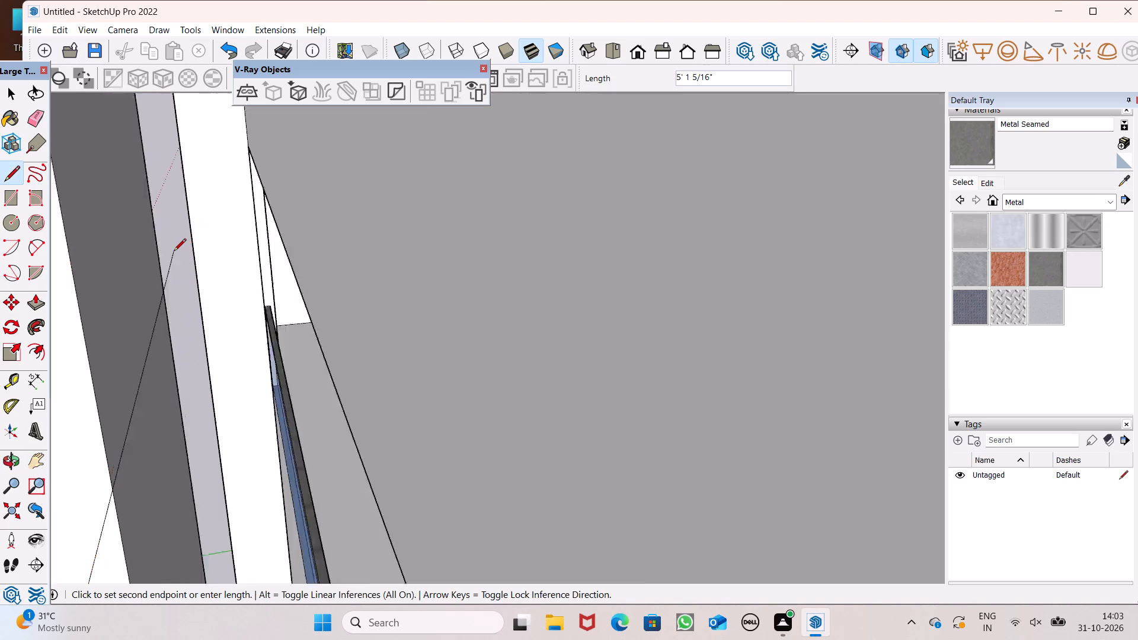
{"action": "scroll", "coordinate": [174, 252], "scroll_direction": "up", "scroll_amount": 1}
{"action": "scroll", "coordinate": [174, 252], "scroll_direction": "down", "scroll_amount": 4}
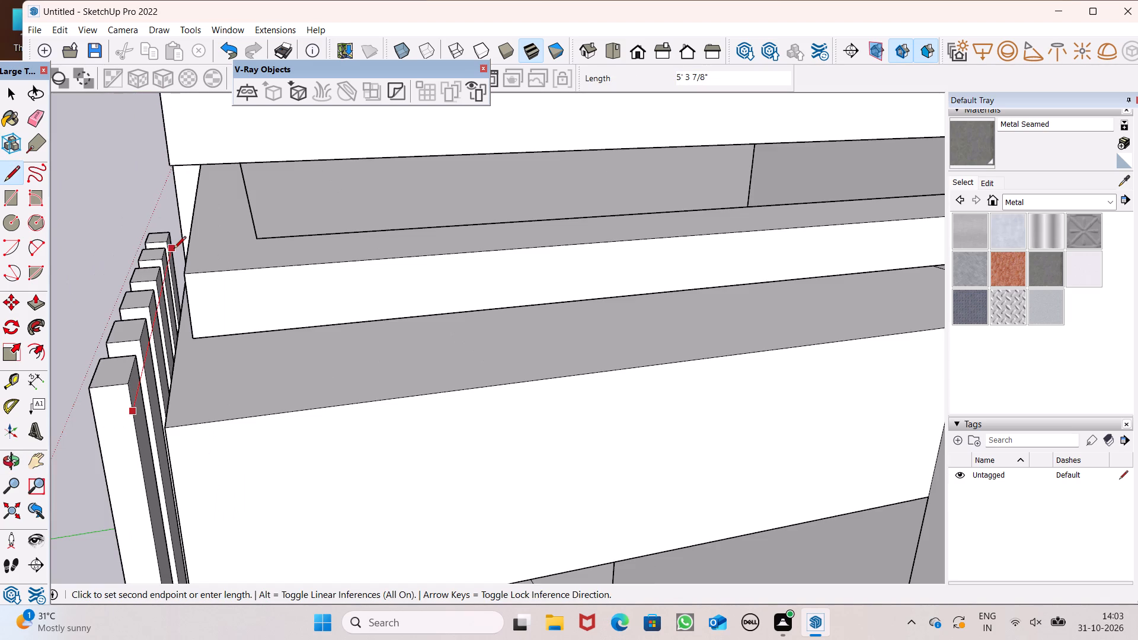
{"action": "left_click", "coordinate": [174, 249]}
{"action": "middle_click_drag", "start_coordinate": [145, 327], "coordinate": [151, 194]}
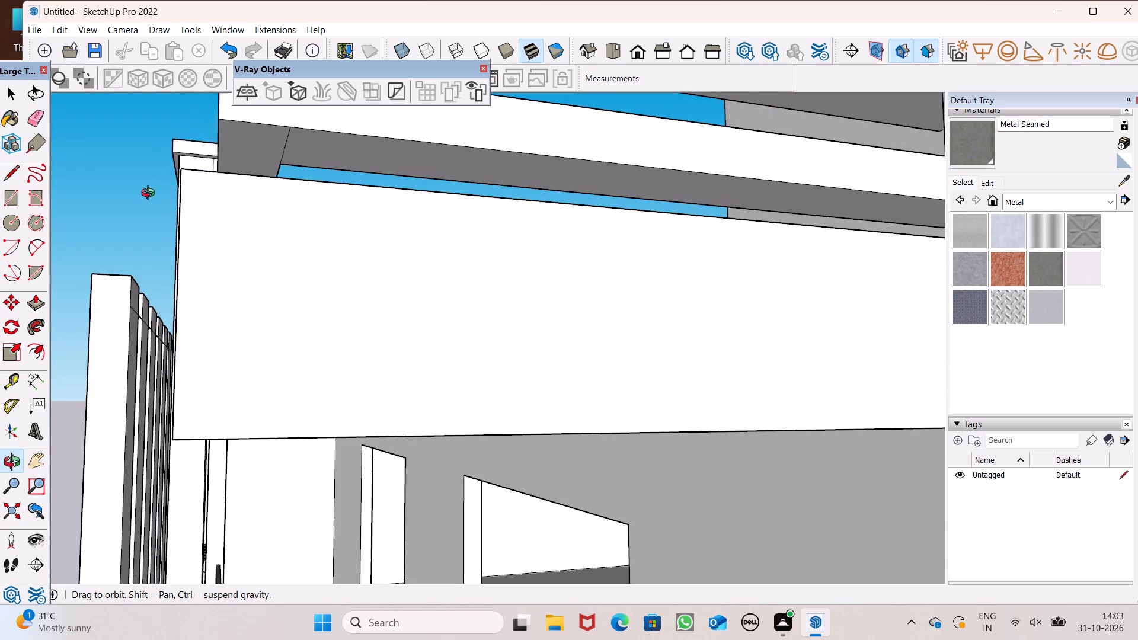
Erase the five horizontal line segments crossing the gaps between the six vertical bars, keeping the line on the bars' back faces.
{"action": "middle_click_drag", "start_coordinate": [151, 194], "coordinate": [148, 197]}
{"action": "key", "text": "space"}
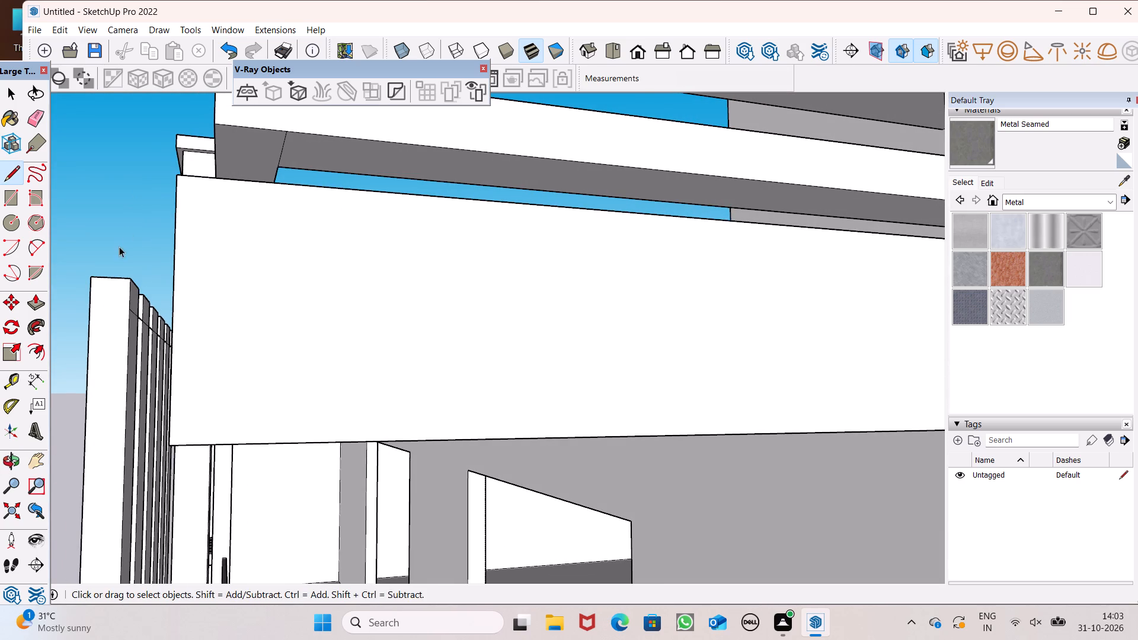
{"action": "middle_click_drag", "start_coordinate": [138, 270], "coordinate": [802, 300]}
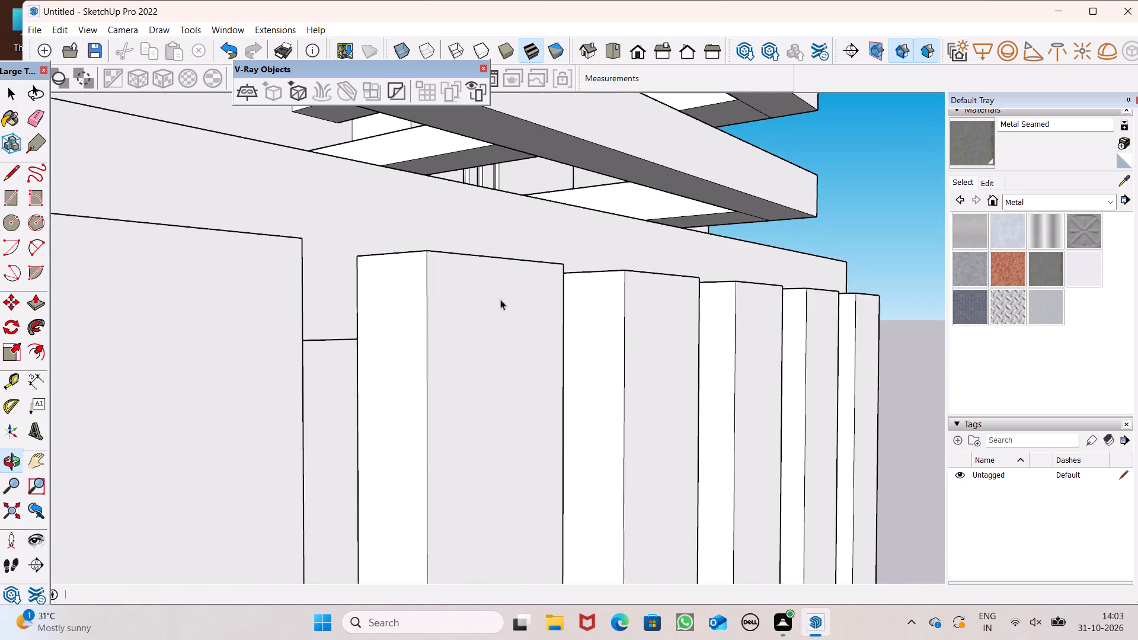
{"action": "scroll", "coordinate": [496, 307], "scroll_direction": "down", "scroll_amount": 5}
{"action": "left_click", "coordinate": [27, 124]}
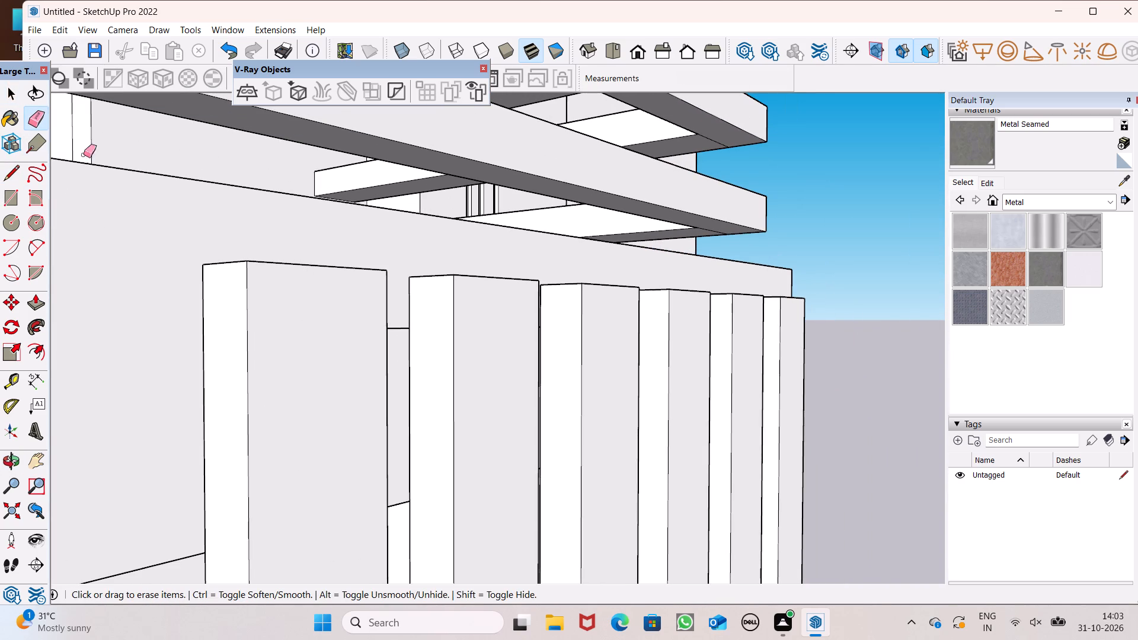
{"action": "middle_click_drag", "start_coordinate": [277, 296], "coordinate": [60, 380]}
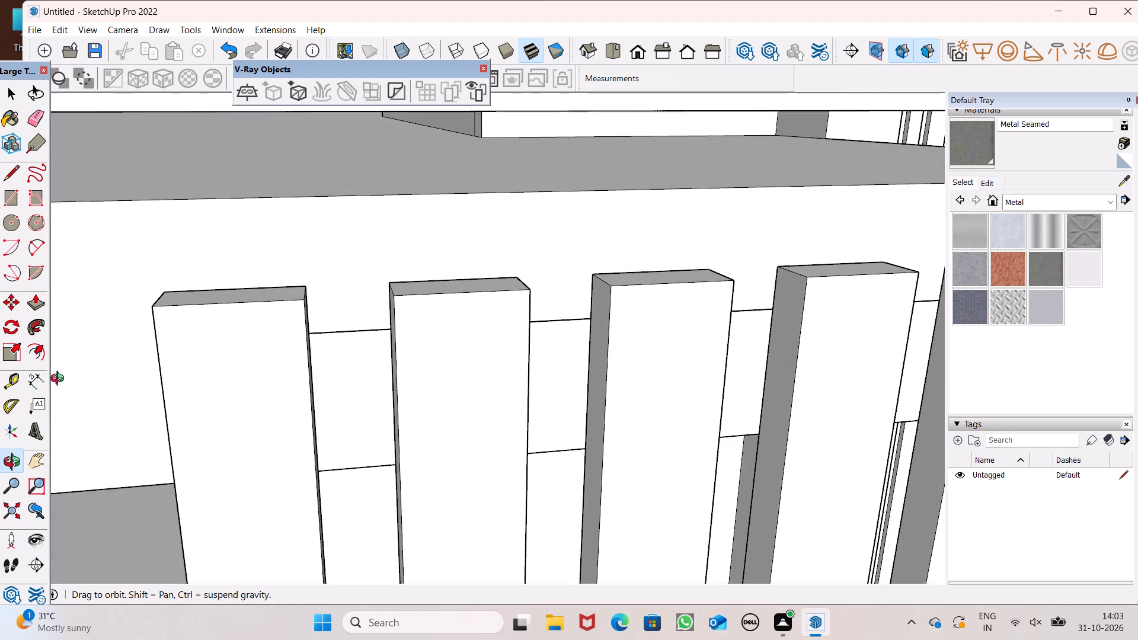
{"action": "middle_click_drag", "start_coordinate": [60, 380], "coordinate": [59, 380]}
{"action": "scroll", "coordinate": [465, 316], "scroll_direction": "up", "scroll_amount": 3}
{"action": "left_click_drag", "start_coordinate": [311, 322], "coordinate": [309, 335]}
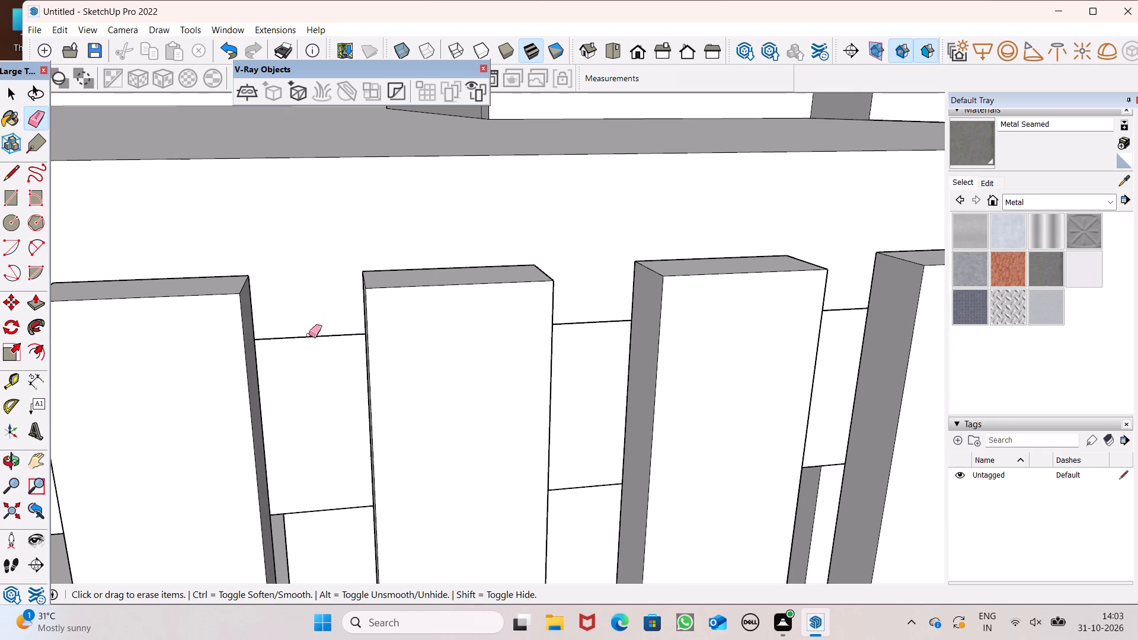
{"action": "left_click_drag", "start_coordinate": [309, 335], "coordinate": [308, 339]}
{"action": "left_click_drag", "start_coordinate": [604, 318], "coordinate": [603, 324]}
{"action": "scroll", "coordinate": [391, 299], "scroll_direction": "down", "scroll_amount": 6}
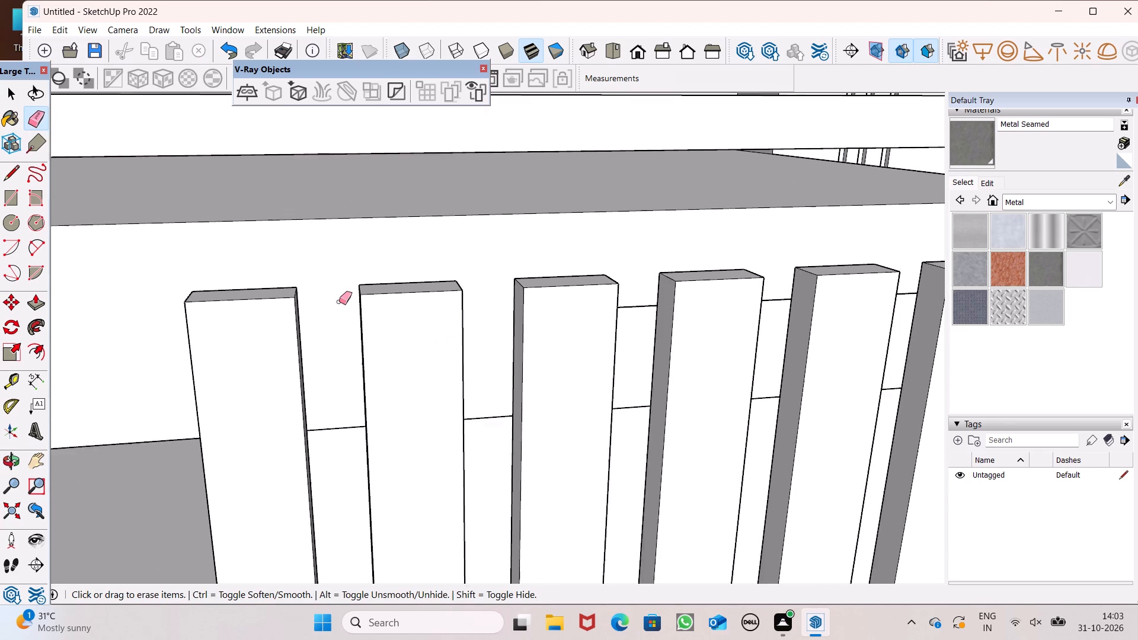
{"action": "scroll", "coordinate": [241, 281], "scroll_direction": "down", "scroll_amount": 5}
{"action": "middle_click_drag", "start_coordinate": [274, 309], "coordinate": [186, 360]}
{"action": "scroll", "coordinate": [604, 393], "scroll_direction": "up", "scroll_amount": 5}
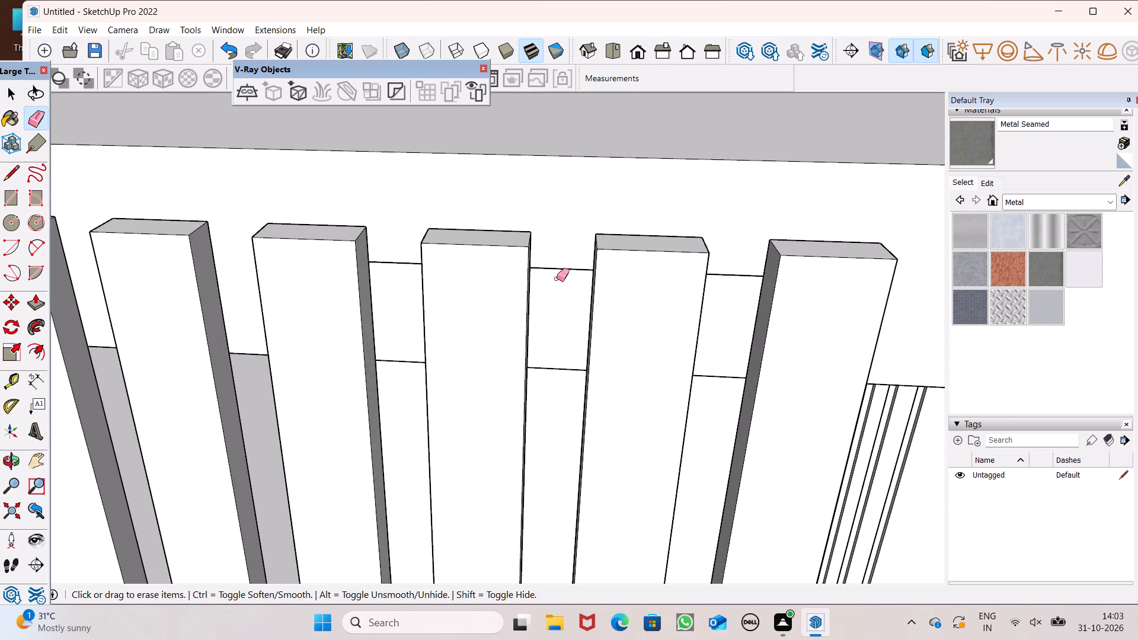
{"action": "left_click_drag", "start_coordinate": [557, 276], "coordinate": [557, 262]}
{"action": "left_click", "coordinate": [386, 263]}
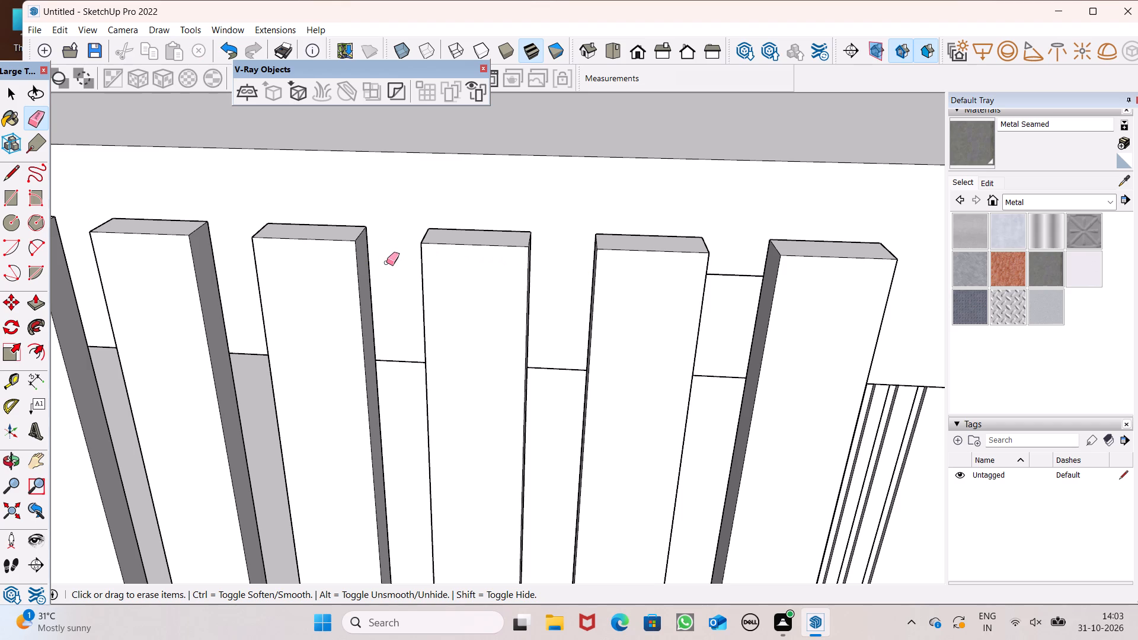
{"action": "left_click_drag", "start_coordinate": [730, 270], "coordinate": [730, 283]}
Push/Pull the upper back faces of the three bars farthest from the slab corner toward the slab by about 4 1/2" each.
{"action": "scroll", "coordinate": [727, 283], "scroll_direction": "down", "scroll_amount": 6}
{"action": "middle_click_drag", "start_coordinate": [289, 241], "coordinate": [797, 145]}
{"action": "left_click", "coordinate": [30, 300]}
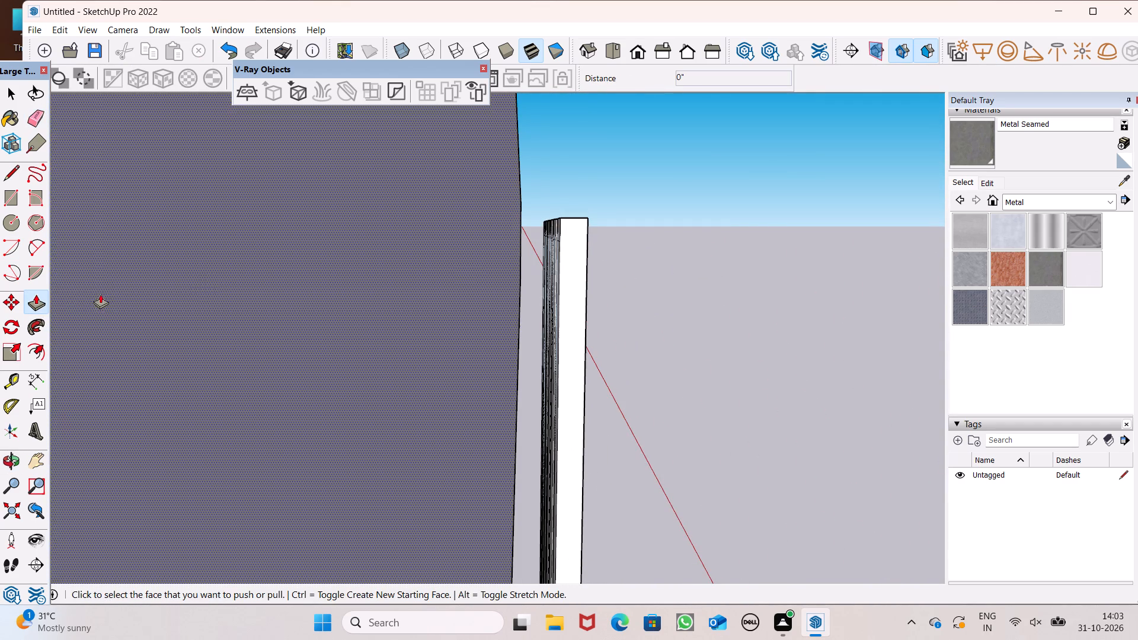
{"action": "scroll", "coordinate": [490, 260], "scroll_direction": "up", "scroll_amount": 6}
{"action": "scroll", "coordinate": [539, 229], "scroll_direction": "down", "scroll_amount": 3}
{"action": "middle_click_drag", "start_coordinate": [570, 254], "coordinate": [572, 267]}
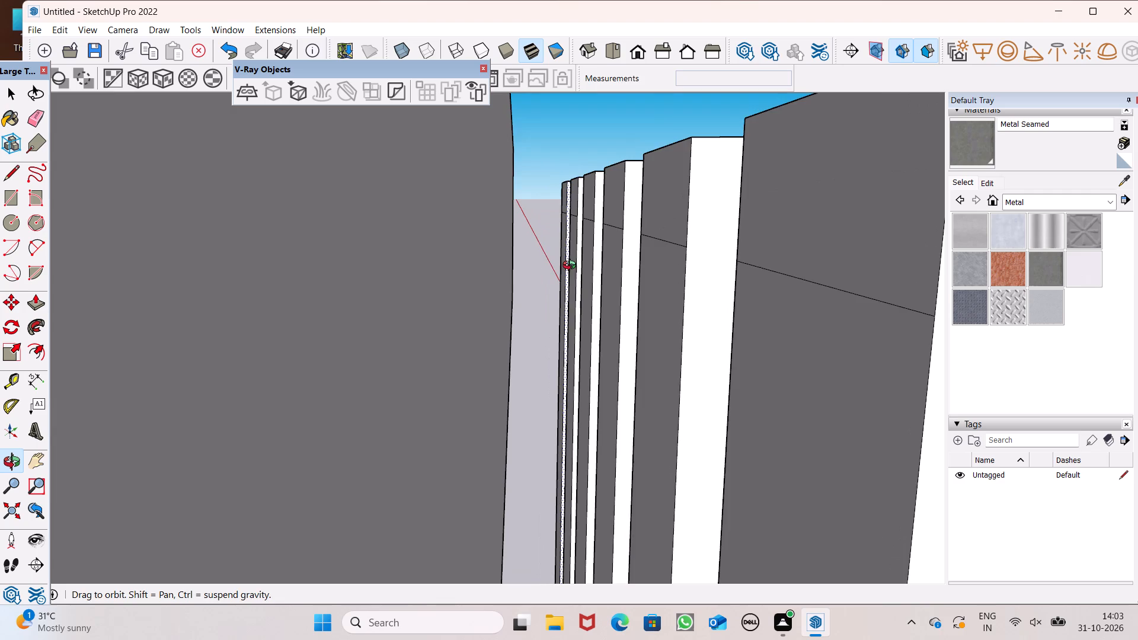
{"action": "middle_click_drag", "start_coordinate": [572, 267], "coordinate": [570, 267]}
{"action": "left_click_drag", "start_coordinate": [612, 221], "coordinate": [503, 241]}
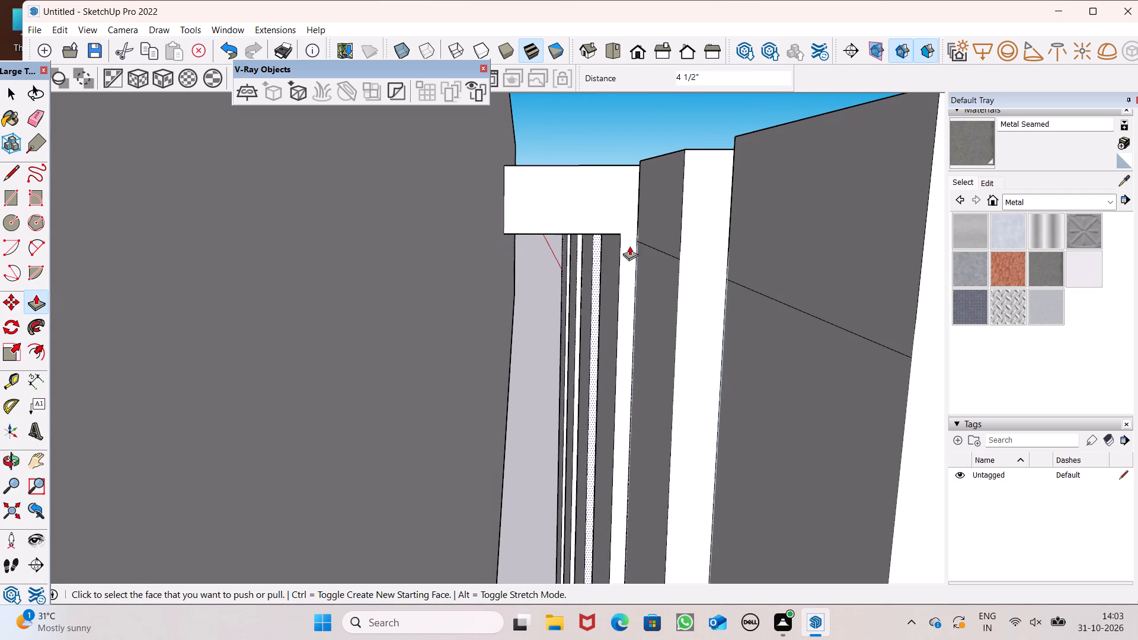
{"action": "left_click_drag", "start_coordinate": [648, 235], "coordinate": [500, 263]}
{"action": "middle_click_drag", "start_coordinate": [517, 255], "coordinate": [522, 265]}
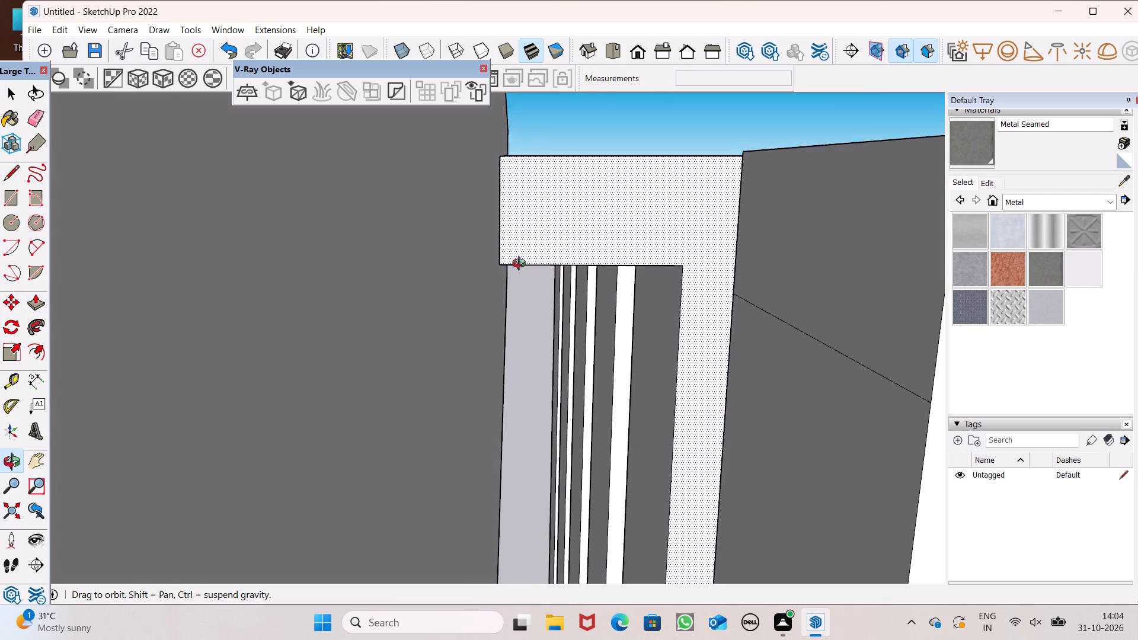
{"action": "middle_click_drag", "start_coordinate": [522, 265], "coordinate": [513, 270]}
{"action": "scroll", "coordinate": [475, 263], "scroll_direction": "up", "scroll_amount": 3}
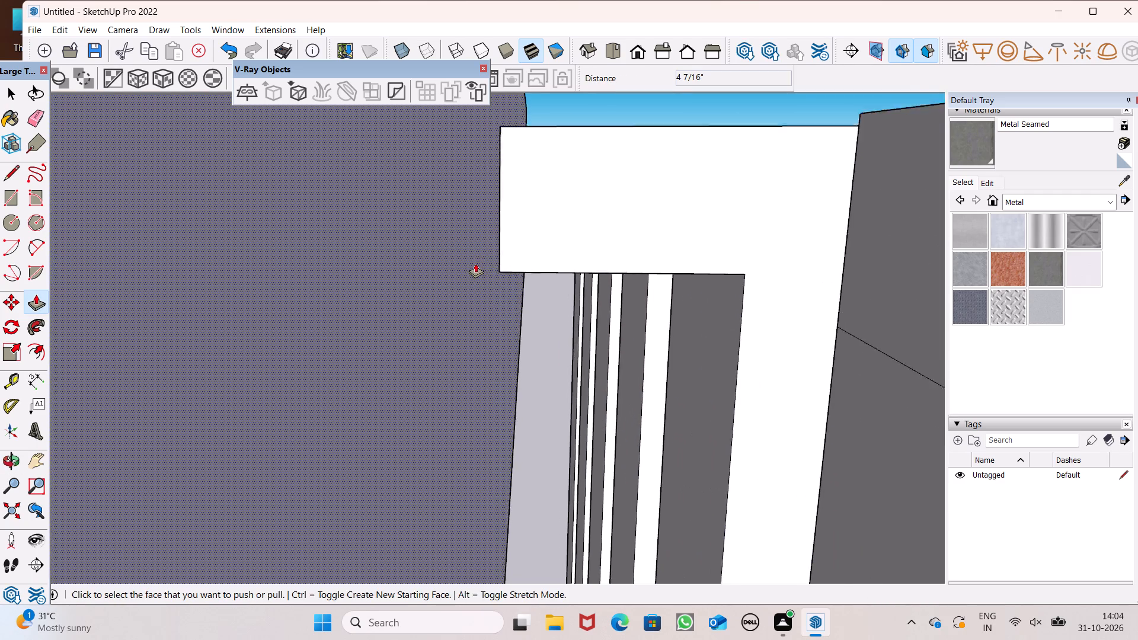
{"action": "scroll", "coordinate": [475, 263], "scroll_direction": "up", "scroll_amount": 4}
{"action": "scroll", "coordinate": [528, 268], "scroll_direction": "up", "scroll_amount": 1}
{"action": "middle_click_drag", "start_coordinate": [528, 268], "coordinate": [528, 303]}
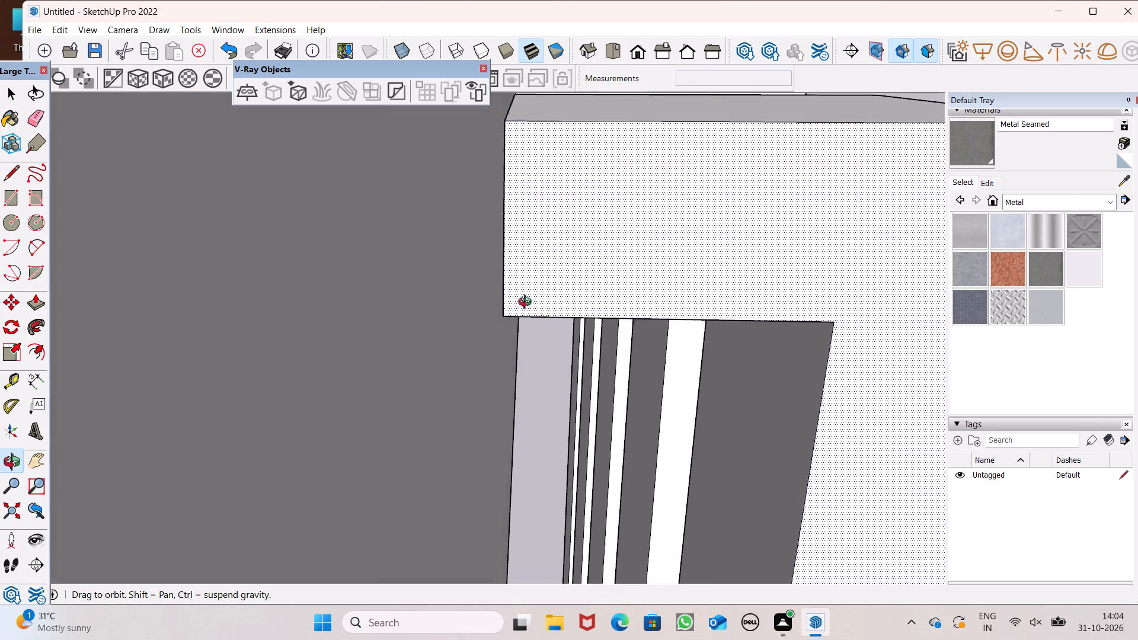
{"action": "middle_click_drag", "start_coordinate": [528, 303], "coordinate": [503, 262]}
{"action": "scroll", "coordinate": [545, 257], "scroll_direction": "down", "scroll_amount": 4}
{"action": "scroll", "coordinate": [660, 277], "scroll_direction": "down", "scroll_amount": 4}
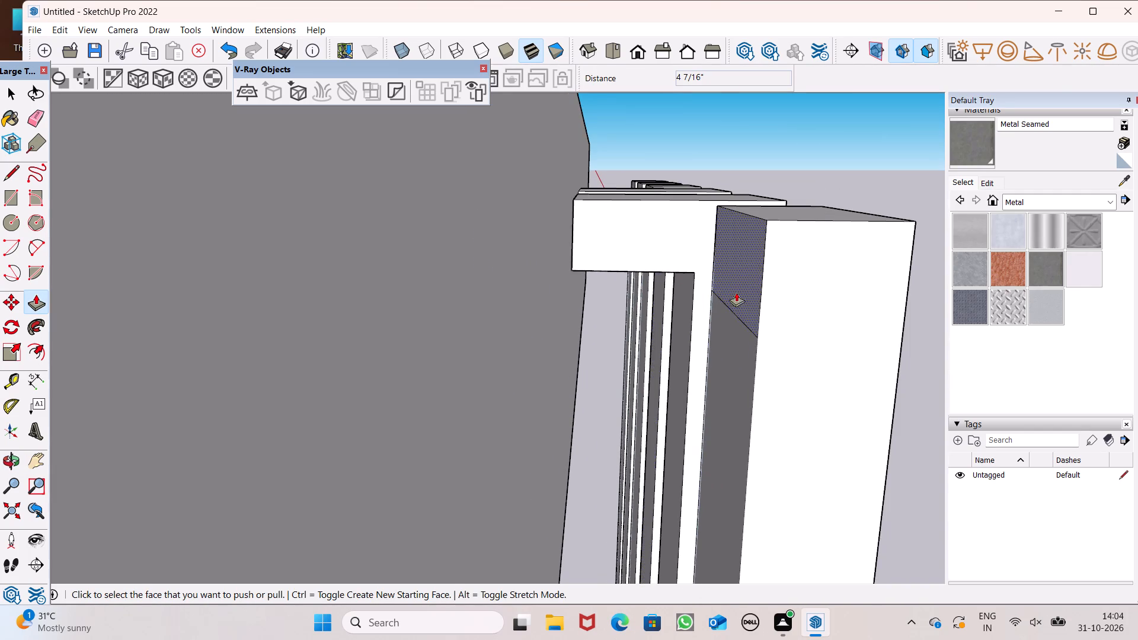
{"action": "left_click_drag", "start_coordinate": [738, 297], "coordinate": [545, 311]}
Extend the upper back faces of the next two bars toward the slab, pulling the second about 3 3/16" plus another 1 5/16".
{"action": "middle_click_drag", "start_coordinate": [741, 303], "coordinate": [423, 358]}
{"action": "scroll", "coordinate": [407, 335], "scroll_direction": "down", "scroll_amount": 13}
{"action": "scroll", "coordinate": [360, 318], "scroll_direction": "down", "scroll_amount": 5}
{"action": "middle_click_drag", "start_coordinate": [657, 317], "coordinate": [298, 235]}
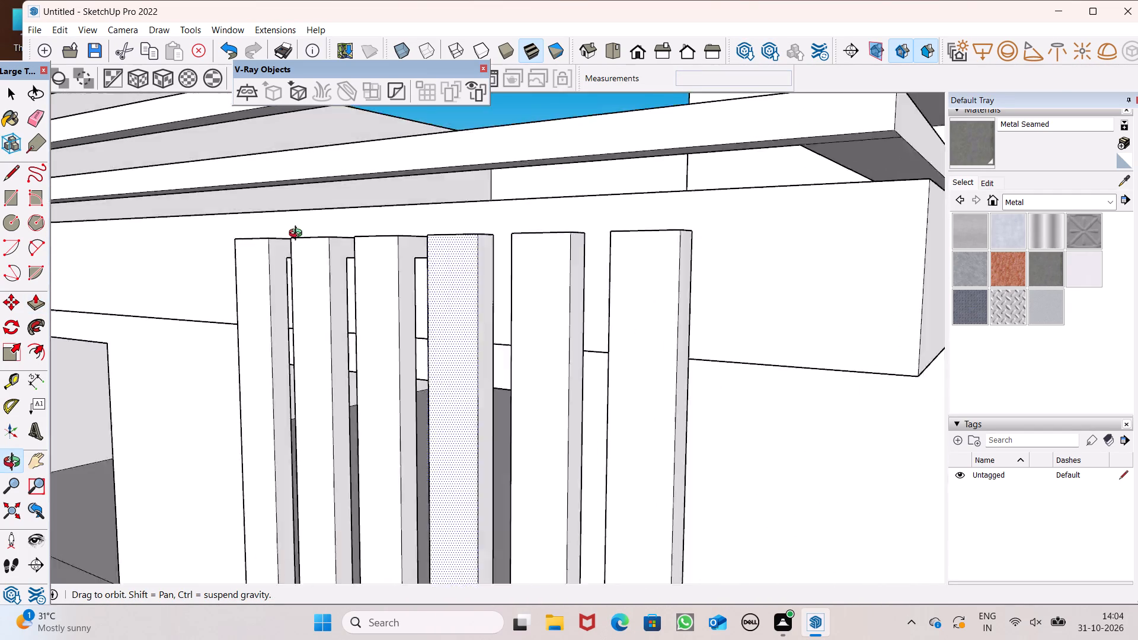
{"action": "middle_click_drag", "start_coordinate": [298, 235], "coordinate": [74, 247]}
{"action": "scroll", "coordinate": [205, 233], "scroll_direction": "up", "scroll_amount": 1}
{"action": "scroll", "coordinate": [331, 248], "scroll_direction": "down", "scroll_amount": 1}
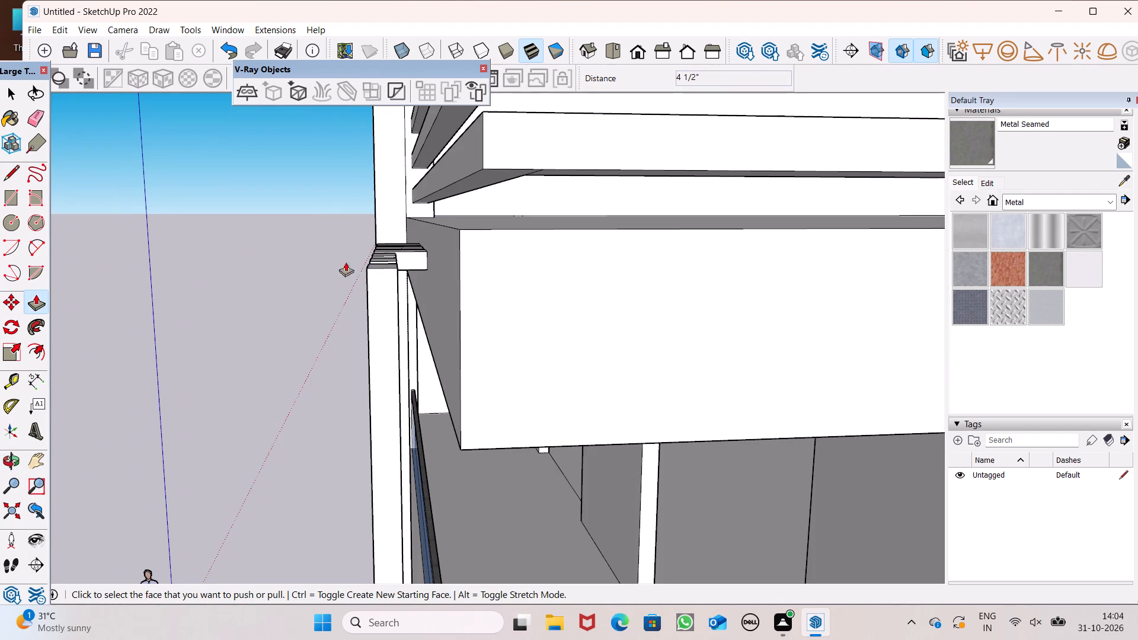
{"action": "scroll", "coordinate": [405, 258], "scroll_direction": "up", "scroll_amount": 11}
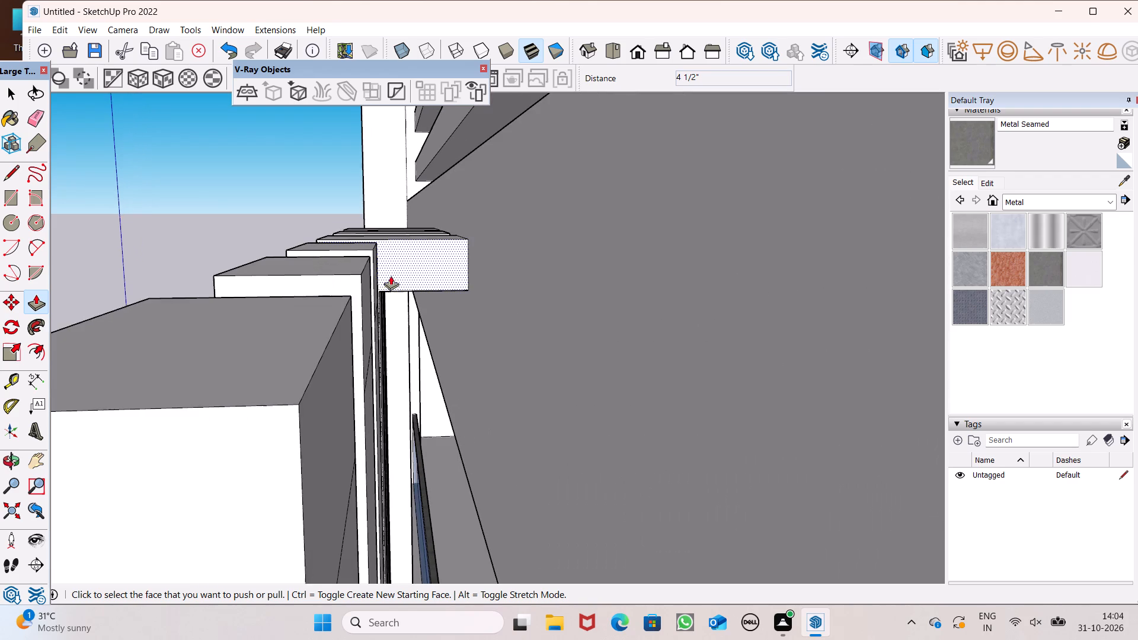
{"action": "left_click_drag", "start_coordinate": [374, 300], "coordinate": [517, 297]}
{"action": "left_click_drag", "start_coordinate": [362, 335], "coordinate": [513, 354]}
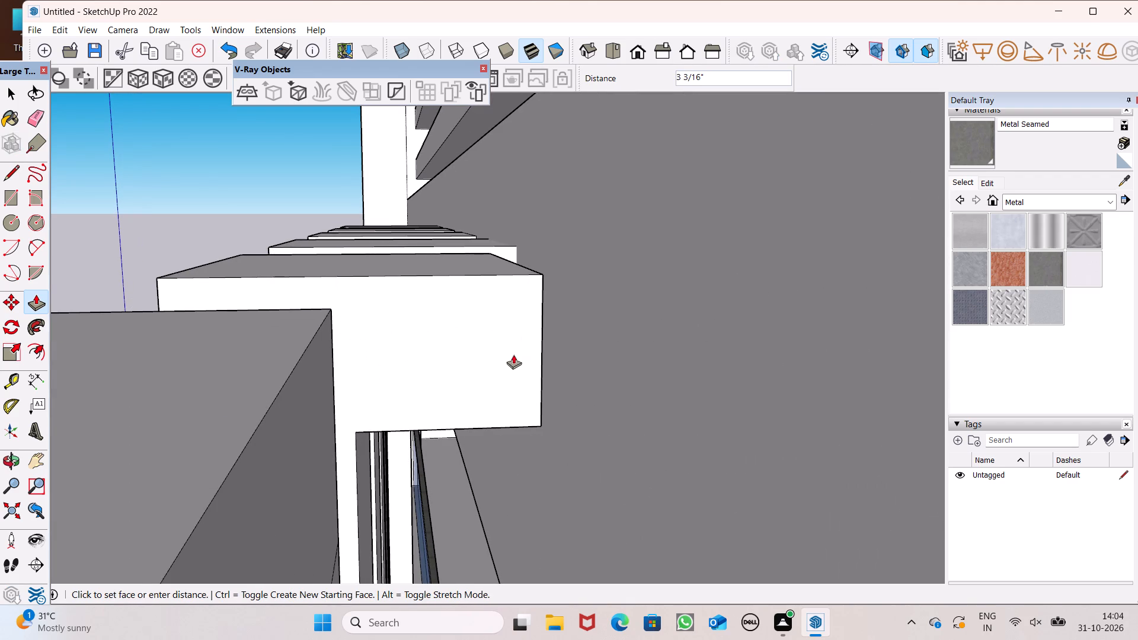
{"action": "left_click_drag", "start_coordinate": [513, 354], "coordinate": [515, 354]}
{"action": "middle_click_drag", "start_coordinate": [496, 318], "coordinate": [431, 378]}
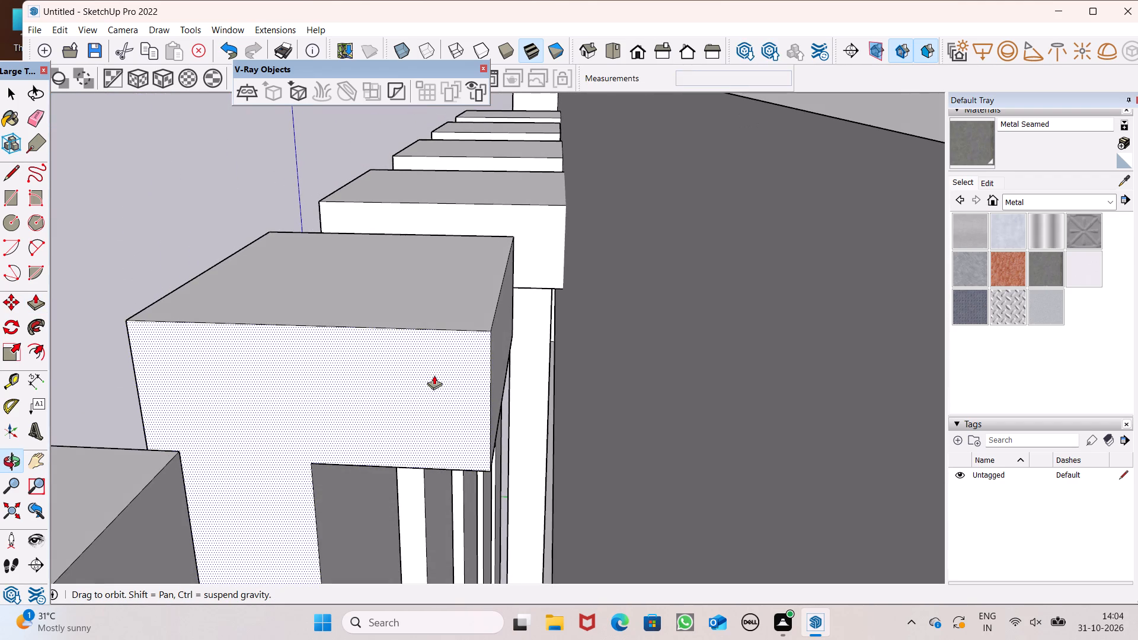
{"action": "left_click_drag", "start_coordinate": [498, 356], "coordinate": [577, 371]}
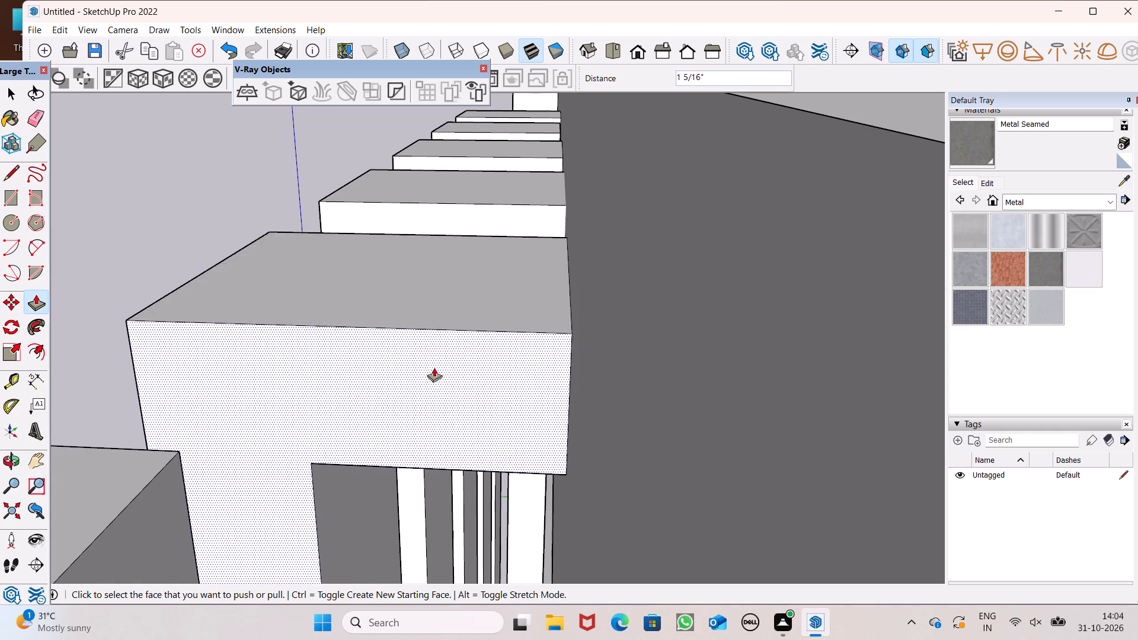
Push/Pull the upper back face of the bar nearest the slab corner toward the slab by about 3 1/8".
{"action": "scroll", "coordinate": [436, 309], "scroll_direction": "down", "scroll_amount": 6}
{"action": "left_click_drag", "start_coordinate": [288, 456], "coordinate": [424, 520]}
Push/Pull the end face of the bar extension protruding inside the slab by about 7/8".
{"action": "scroll", "coordinate": [381, 397], "scroll_direction": "down", "scroll_amount": 5}
{"action": "middle_click_drag", "start_coordinate": [379, 424], "coordinate": [535, 369]}
{"action": "scroll", "coordinate": [478, 263], "scroll_direction": "down", "scroll_amount": 14}
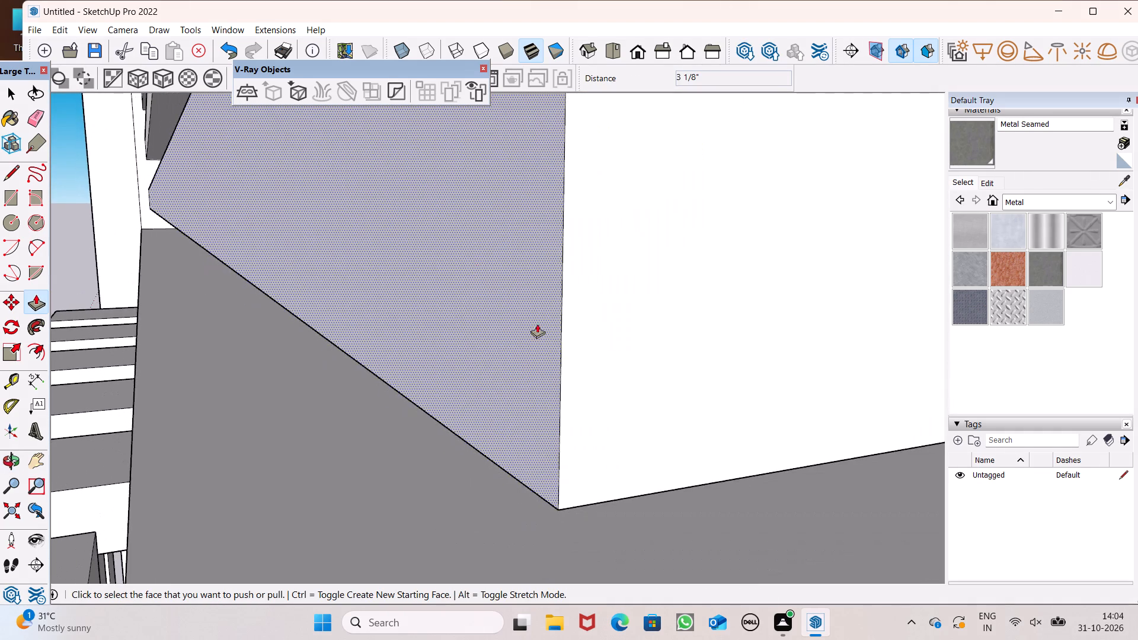
{"action": "scroll", "coordinate": [545, 331], "scroll_direction": "down", "scroll_amount": 20}
{"action": "middle_click_drag", "start_coordinate": [498, 415], "coordinate": [446, 359]}
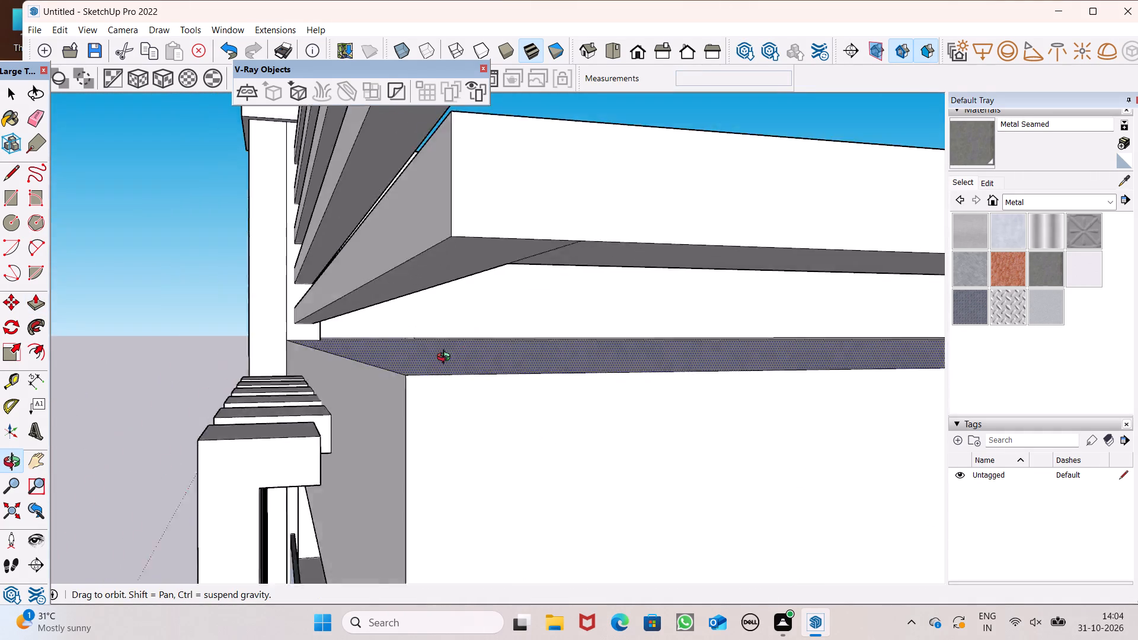
{"action": "middle_click_drag", "start_coordinate": [446, 359], "coordinate": [463, 350]}
{"action": "scroll", "coordinate": [391, 436], "scroll_direction": "up", "scroll_amount": 9}
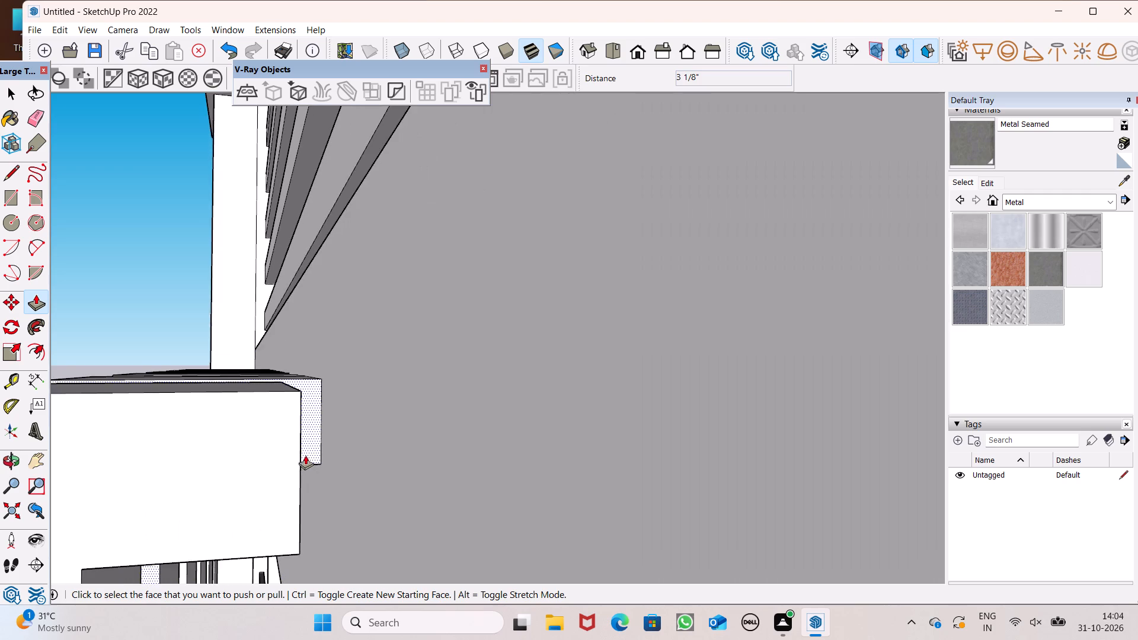
{"action": "middle_click_drag", "start_coordinate": [305, 455], "coordinate": [269, 479]}
{"action": "middle_click_drag", "start_coordinate": [266, 472], "coordinate": [248, 457]}
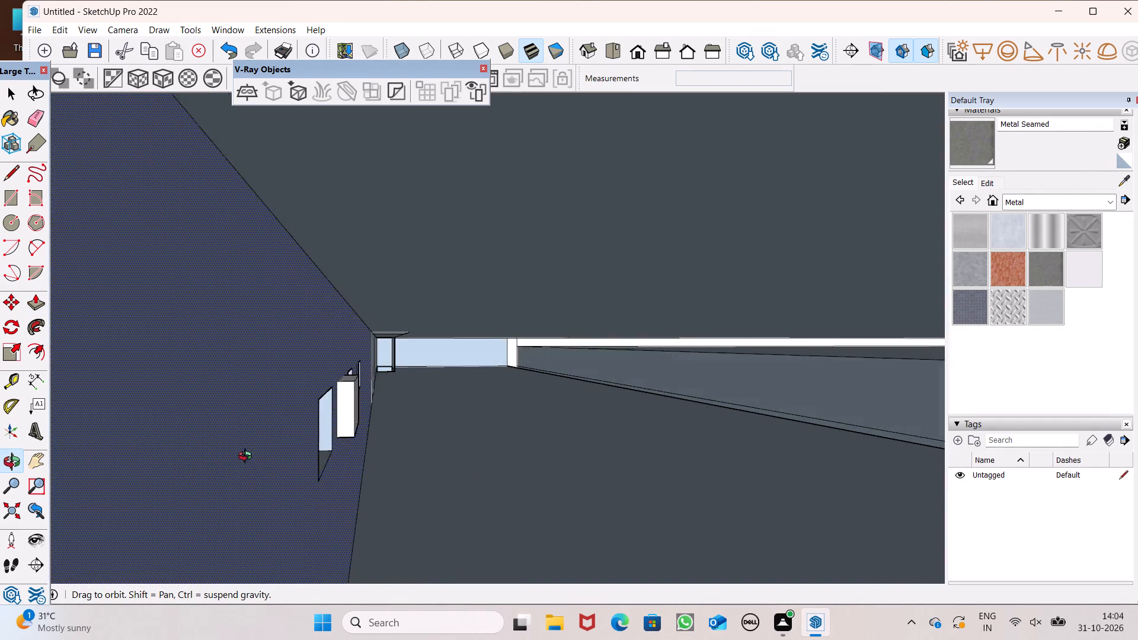
{"action": "middle_click_drag", "start_coordinate": [248, 457], "coordinate": [253, 460]}
{"action": "scroll", "coordinate": [385, 404], "scroll_direction": "up", "scroll_amount": 5}
{"action": "scroll", "coordinate": [354, 396], "scroll_direction": "down", "scroll_amount": 5}
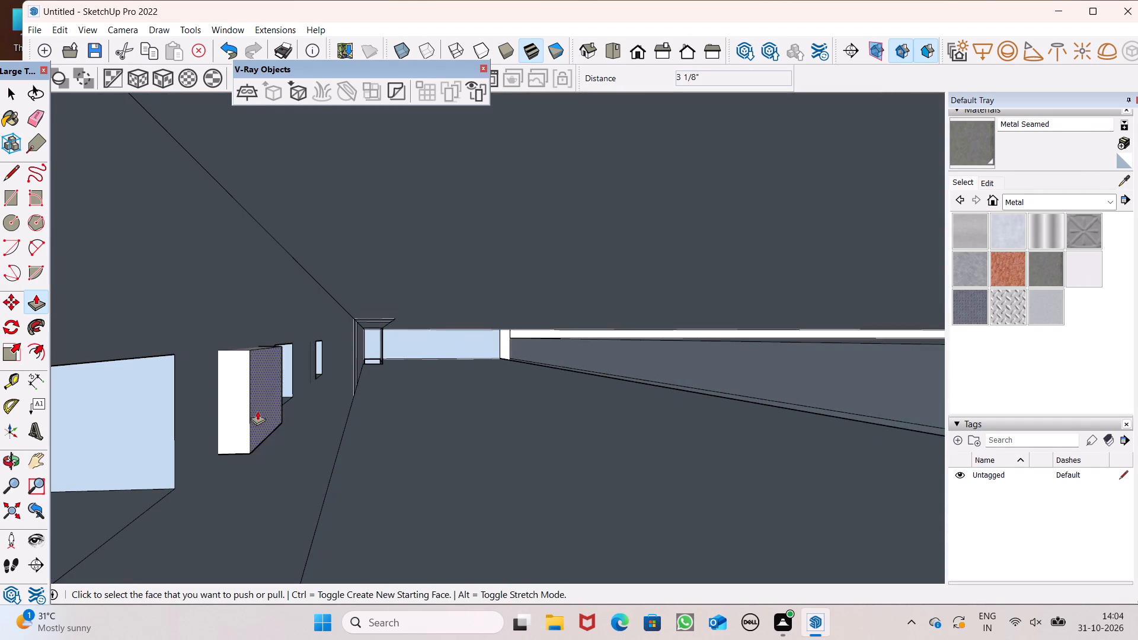
{"action": "left_click_drag", "start_coordinate": [257, 411], "coordinate": [222, 417]}
Pull the end of the upper extension on the bar nearest the slab corner farther toward the slab, in line with its neighbours.
{"action": "scroll", "coordinate": [351, 354], "scroll_direction": "down", "scroll_amount": 4}
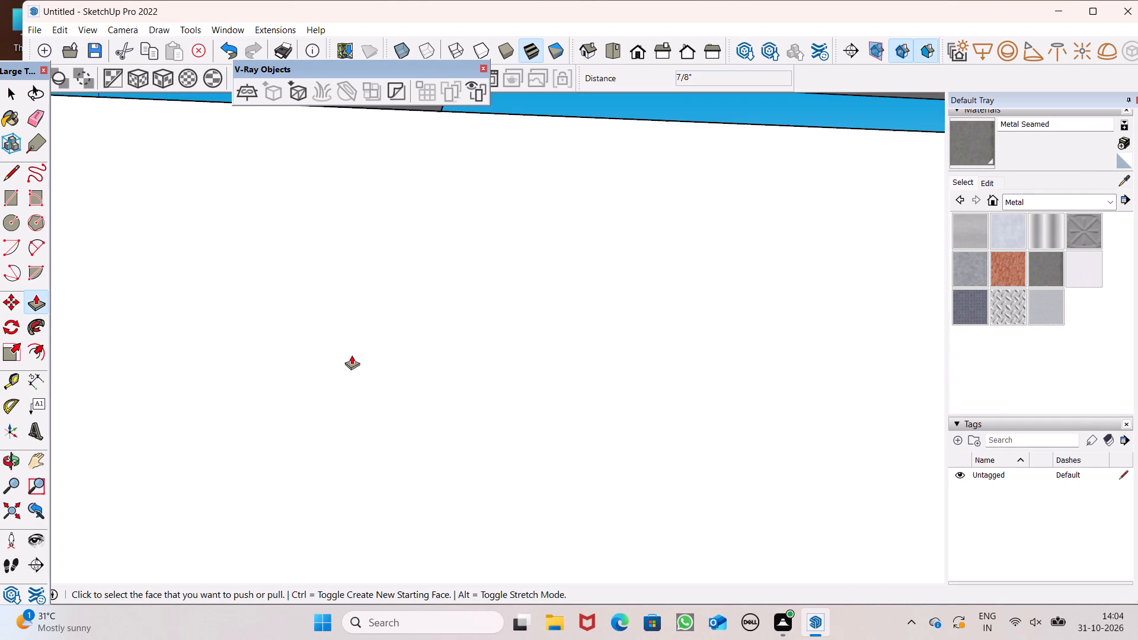
{"action": "scroll", "coordinate": [351, 355], "scroll_direction": "down", "scroll_amount": 13}
{"action": "middle_click_drag", "start_coordinate": [343, 430], "coordinate": [456, 443]}
{"action": "scroll", "coordinate": [366, 337], "scroll_direction": "down", "scroll_amount": 2}
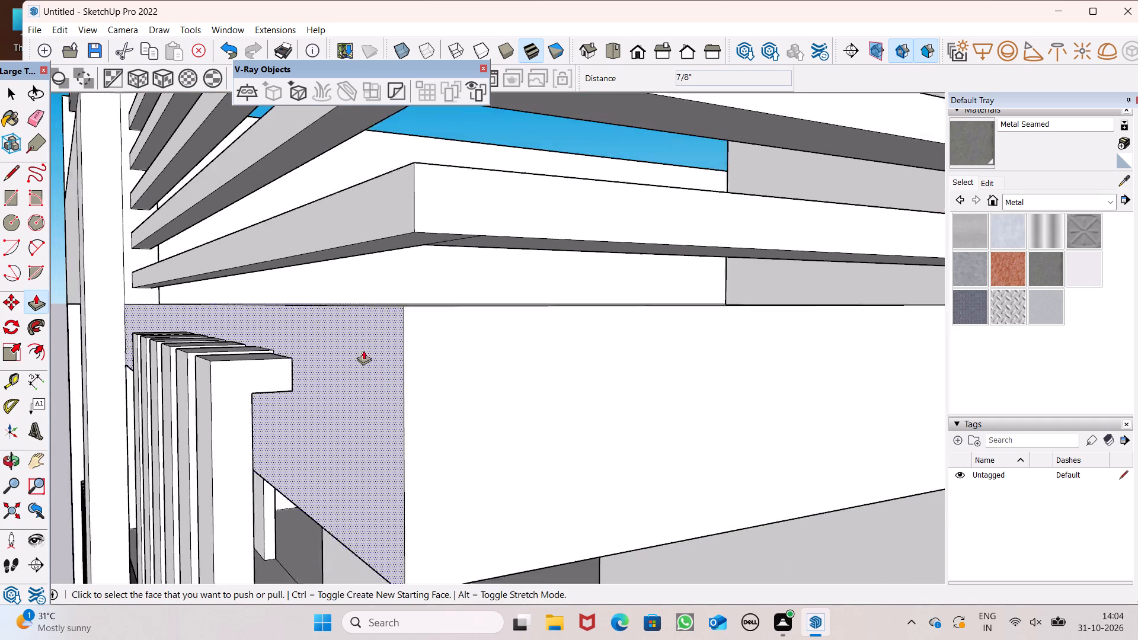
{"action": "scroll", "coordinate": [363, 350], "scroll_direction": "down", "scroll_amount": 2}
{"action": "middle_click_drag", "start_coordinate": [365, 423], "coordinate": [346, 455]}
{"action": "scroll", "coordinate": [309, 385], "scroll_direction": "up", "scroll_amount": 8}
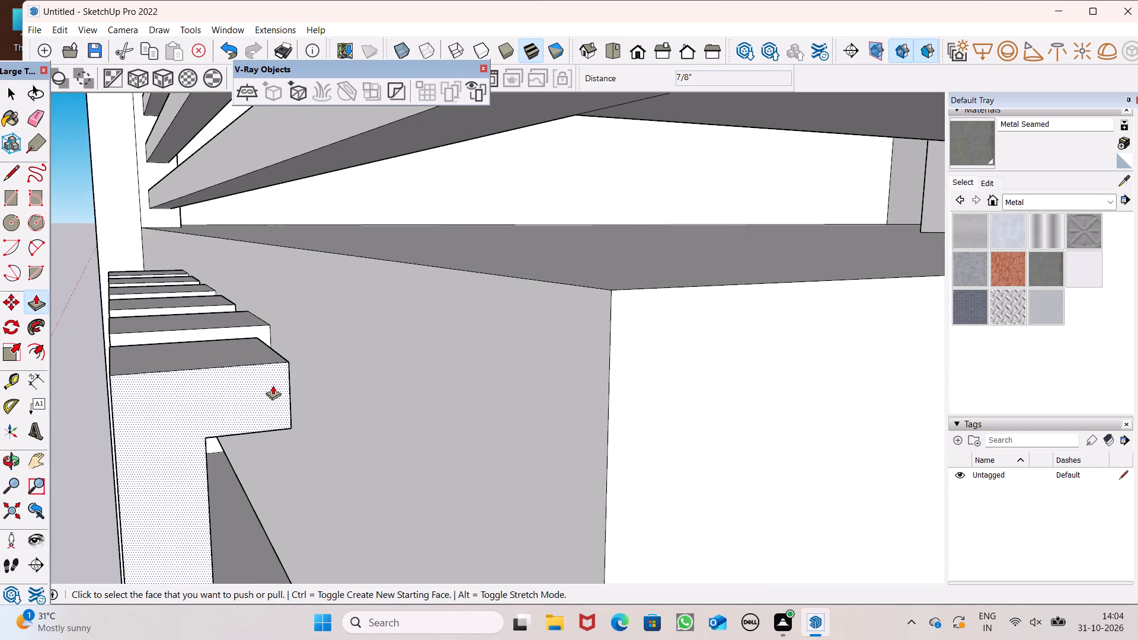
{"action": "scroll", "coordinate": [273, 385], "scroll_direction": "up", "scroll_amount": 2}
{"action": "middle_click_drag", "start_coordinate": [304, 414], "coordinate": [260, 446]}
{"action": "middle_click", "coordinate": [256, 431]}
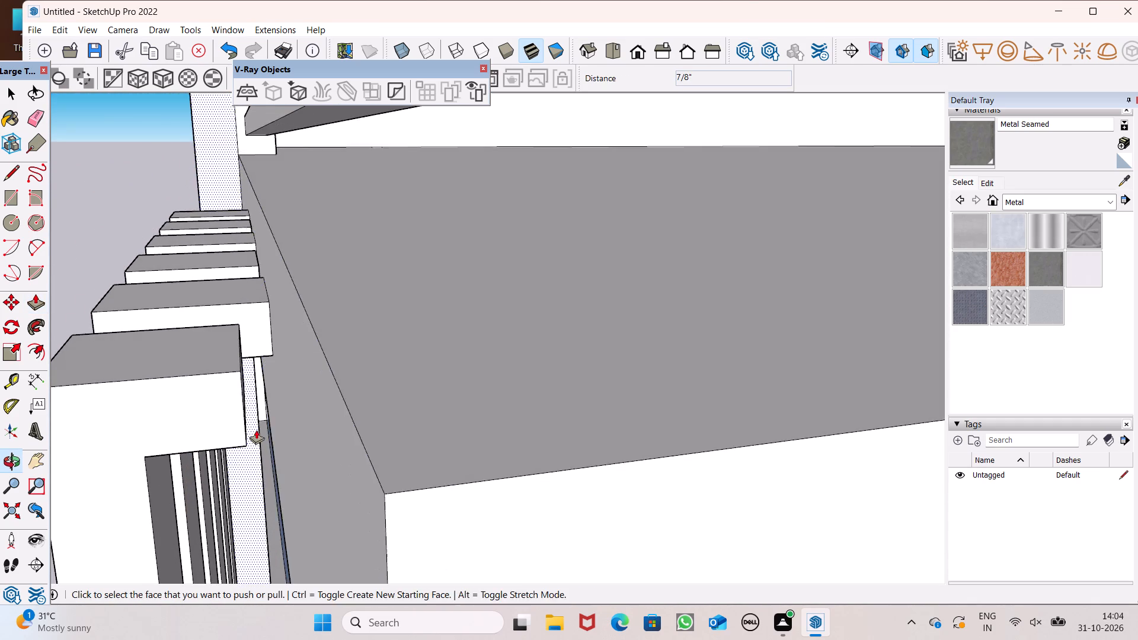
{"action": "middle_click", "coordinate": [256, 429]}
{"action": "scroll", "coordinate": [262, 386], "scroll_direction": "up", "scroll_amount": 4}
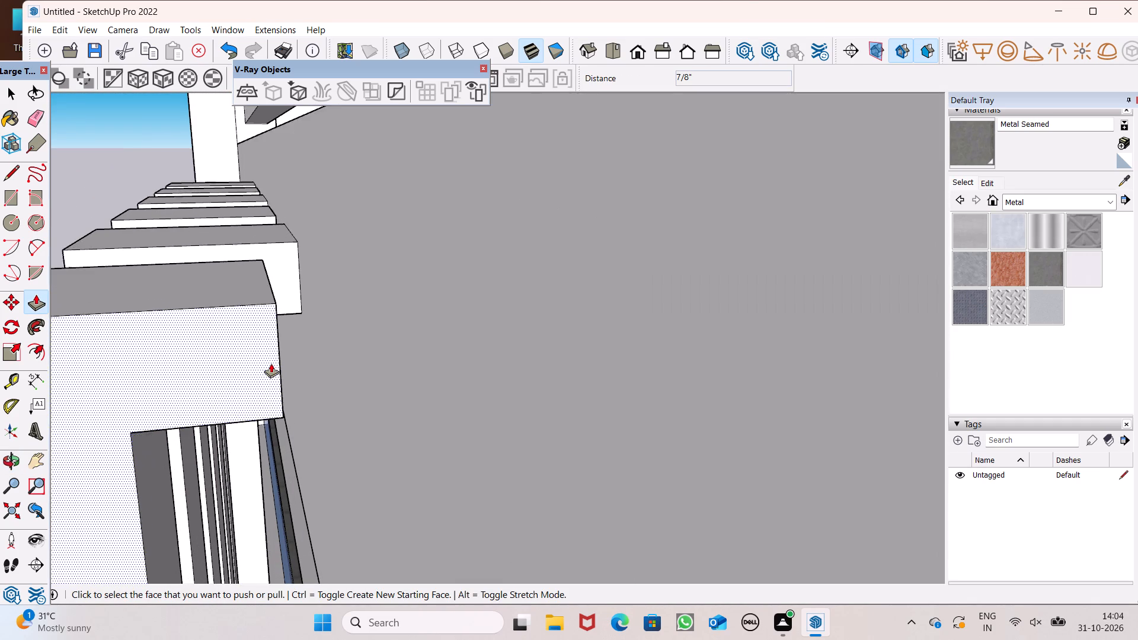
{"action": "scroll", "coordinate": [271, 363], "scroll_direction": "up", "scroll_amount": 1}
{"action": "middle_click_drag", "start_coordinate": [284, 379], "coordinate": [262, 375]}
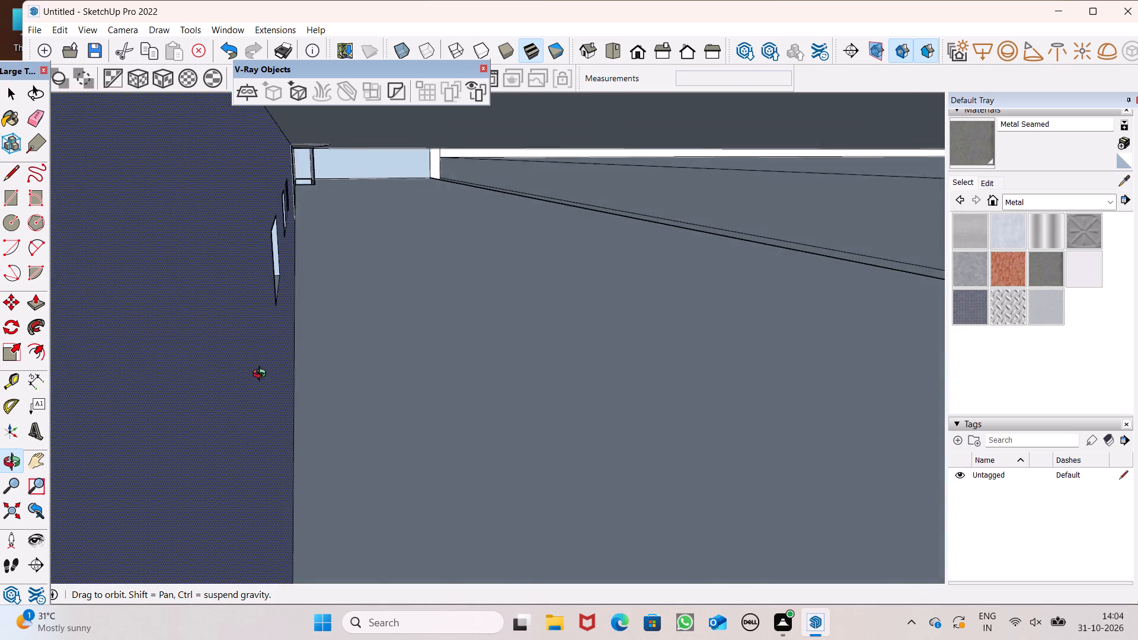
{"action": "middle_click_drag", "start_coordinate": [262, 375], "coordinate": [271, 367]}
{"action": "scroll", "coordinate": [248, 330], "scroll_direction": "up", "scroll_amount": 1}
{"action": "scroll", "coordinate": [248, 318], "scroll_direction": "down", "scroll_amount": 2}
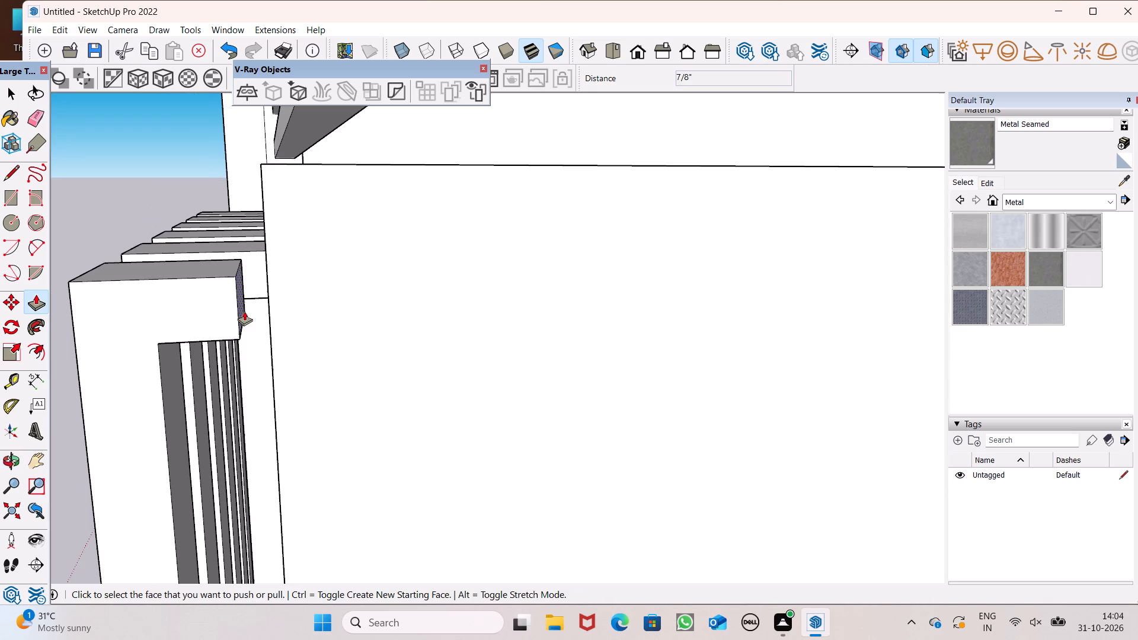
{"action": "left_click_drag", "start_coordinate": [243, 306], "coordinate": [273, 320]}
{"action": "scroll", "coordinate": [274, 315], "scroll_direction": "down", "scroll_amount": 4}
{"action": "middle_click_drag", "start_coordinate": [292, 332], "coordinate": [333, 335]}
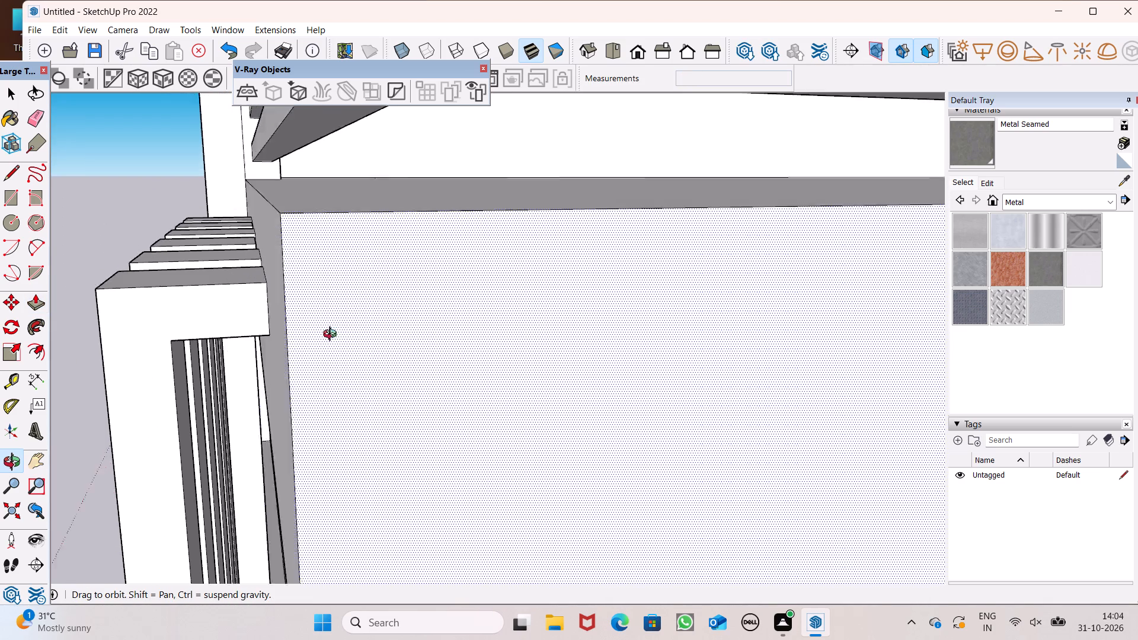
Examine the finished bars on the house front and the side elevation with its tower and balconies.
{"action": "middle_click_drag", "start_coordinate": [333, 335], "coordinate": [449, 323]}
{"action": "scroll", "coordinate": [410, 288], "scroll_direction": "down", "scroll_amount": 18}
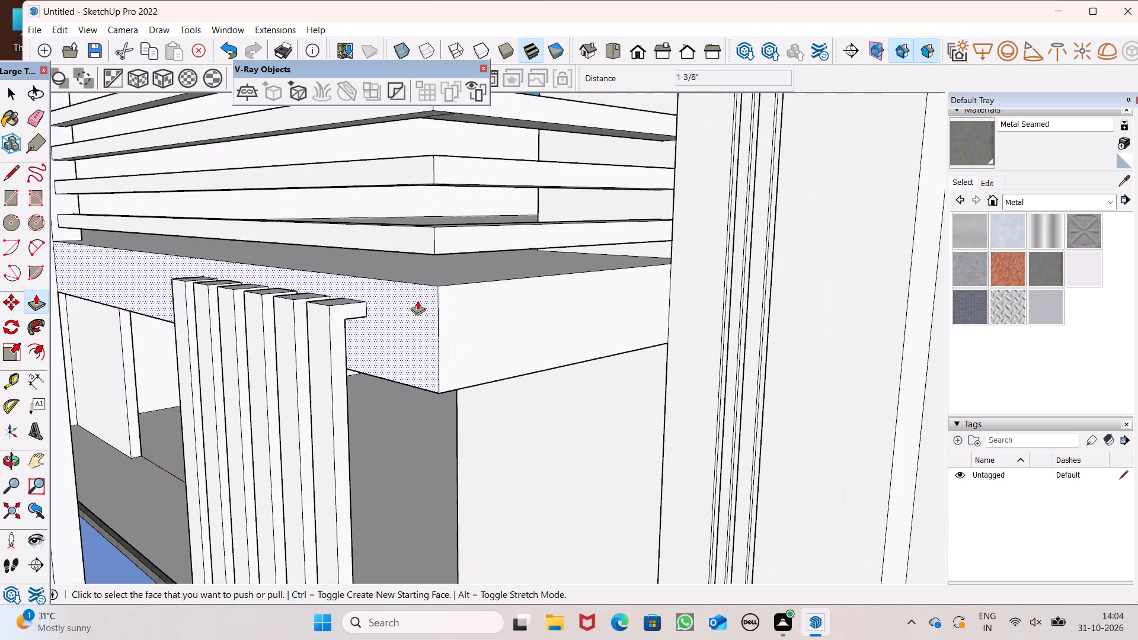
{"action": "scroll", "coordinate": [425, 294], "scroll_direction": "down", "scroll_amount": 9}
{"action": "middle_click_drag", "start_coordinate": [443, 303], "coordinate": [581, 248]}
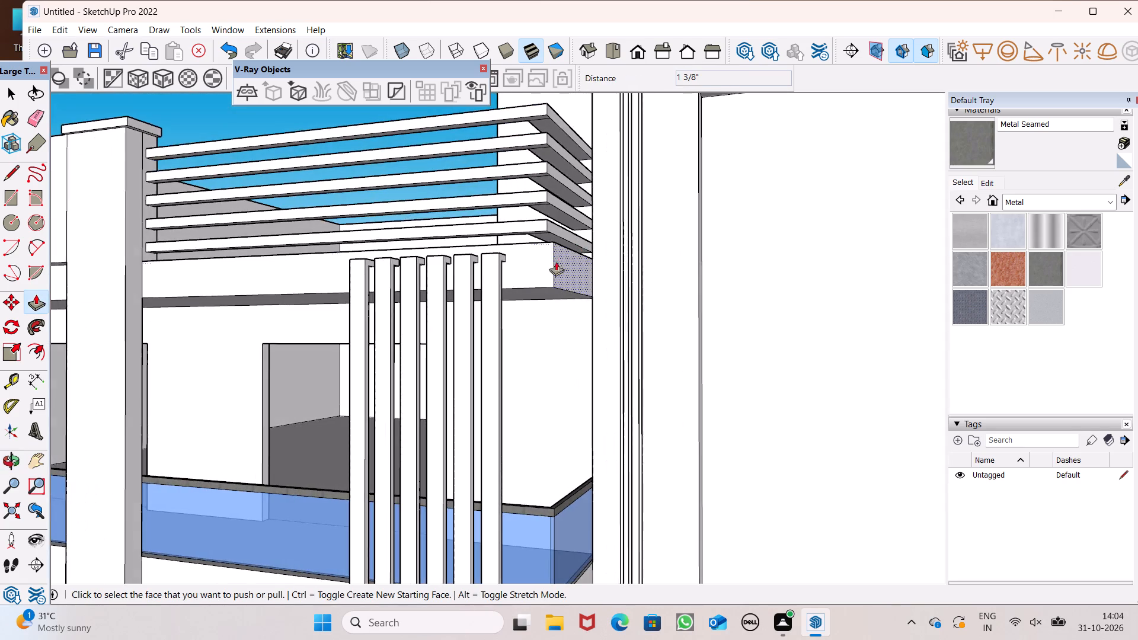
{"action": "scroll", "coordinate": [536, 318], "scroll_direction": "down", "scroll_amount": 4}
{"action": "middle_click_drag", "start_coordinate": [385, 265], "coordinate": [509, 311]}
{"action": "scroll", "coordinate": [467, 261], "scroll_direction": "down", "scroll_amount": 10}
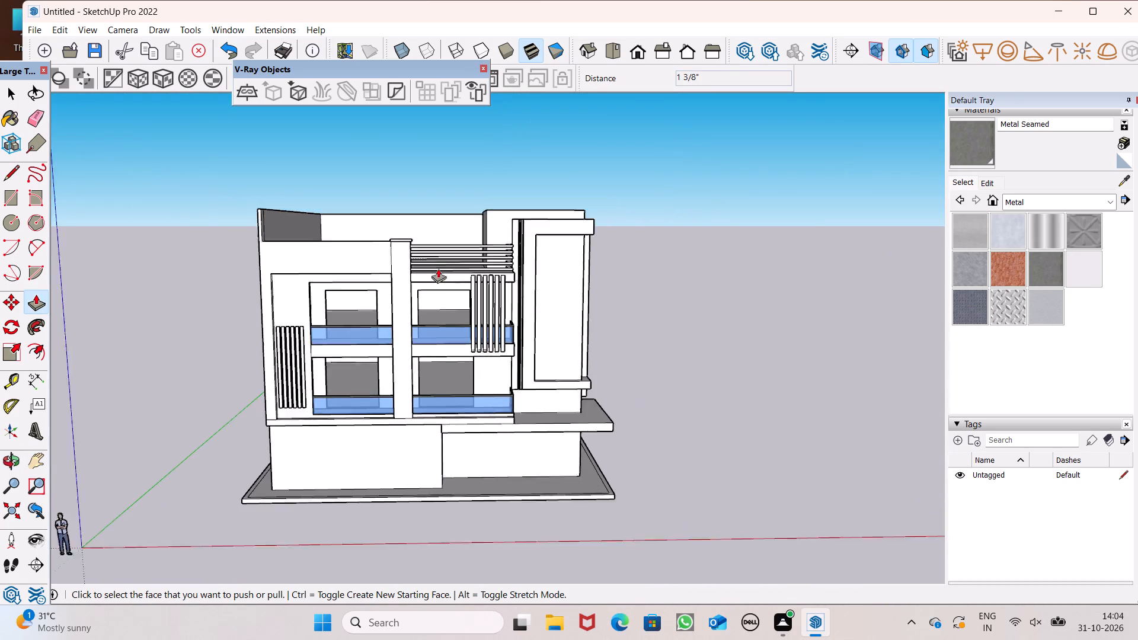
{"action": "scroll", "coordinate": [438, 268], "scroll_direction": "down", "scroll_amount": 3}
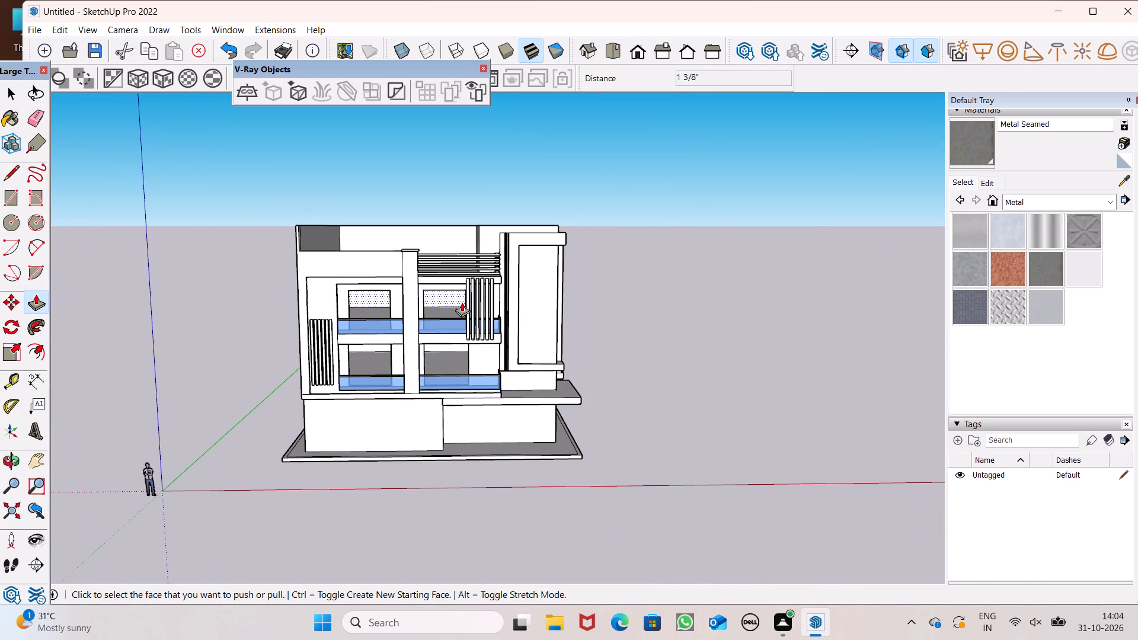
{"action": "scroll", "coordinate": [474, 309], "scroll_direction": "up", "scroll_amount": 1}
{"action": "middle_click_drag", "start_coordinate": [474, 309], "coordinate": [420, 399]}
{"action": "key", "text": "space"}
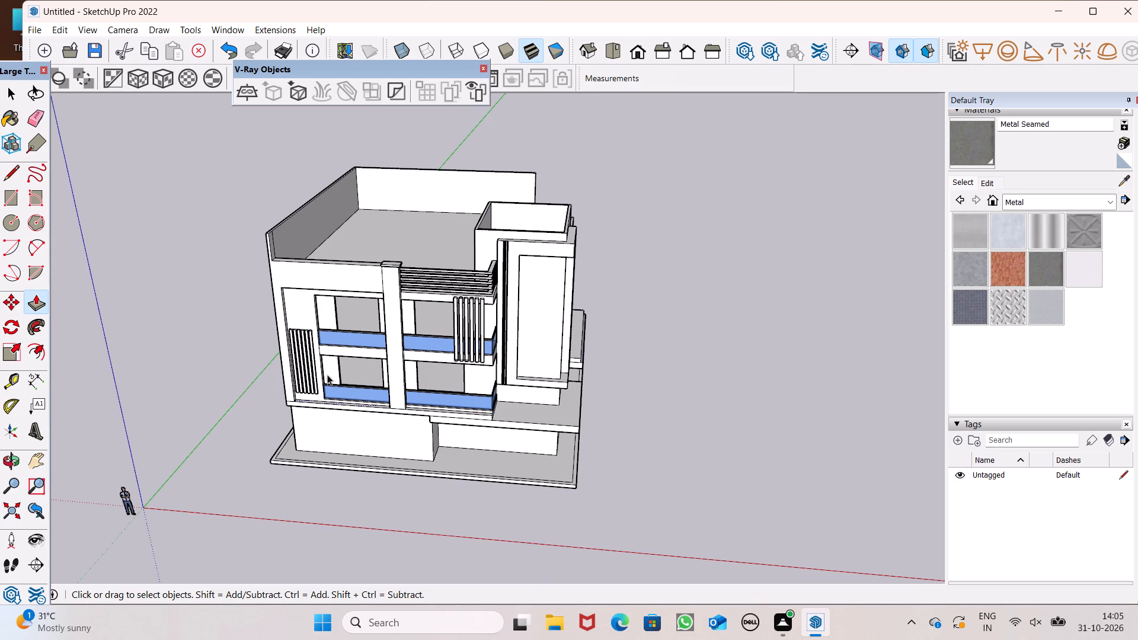
{"action": "scroll", "coordinate": [327, 373], "scroll_direction": "down", "scroll_amount": 3}
{"action": "middle_click_drag", "start_coordinate": [590, 484], "coordinate": [225, 408]}
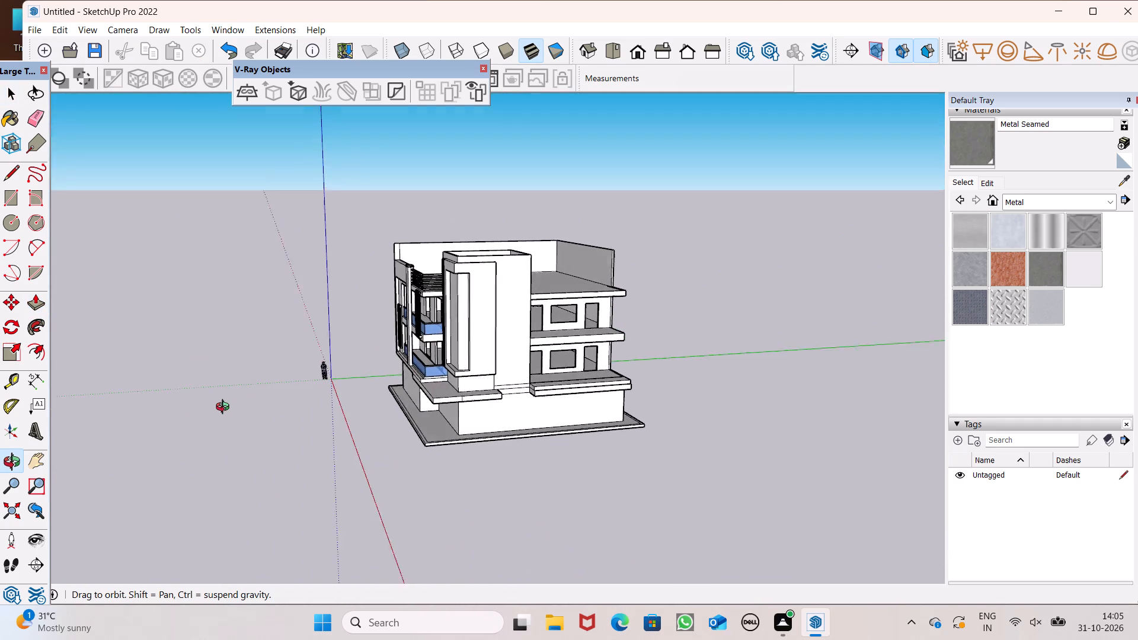
{"action": "middle_click_drag", "start_coordinate": [225, 408], "coordinate": [211, 402]}
{"action": "scroll", "coordinate": [603, 373], "scroll_direction": "up", "scroll_amount": 1}
{"action": "middle_click_drag", "start_coordinate": [603, 373], "coordinate": [481, 384]}
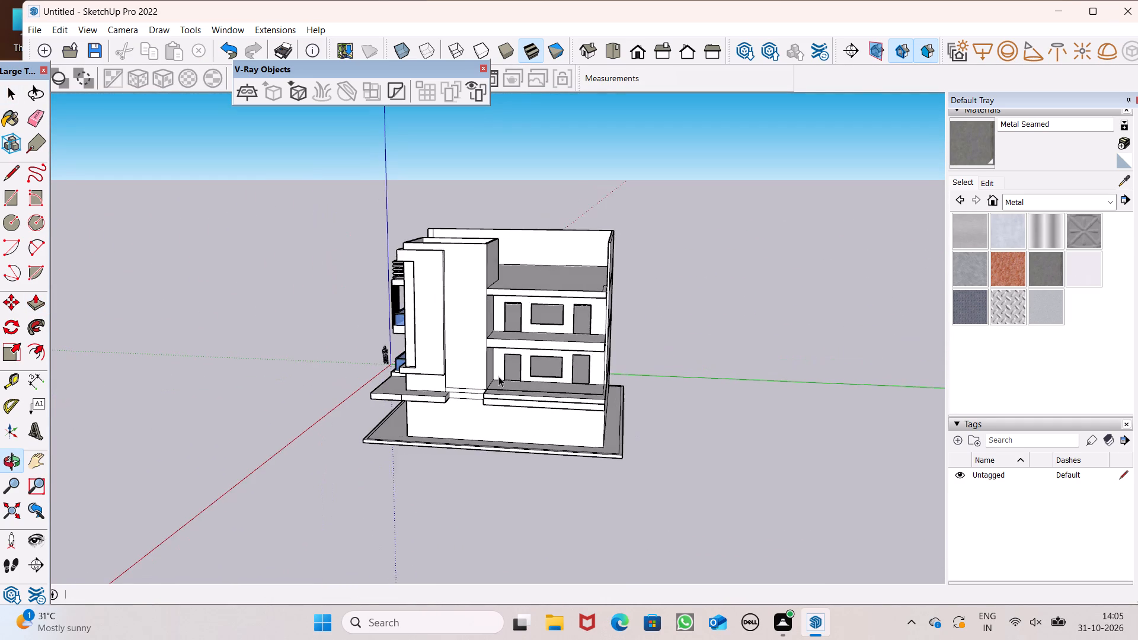
{"action": "scroll", "coordinate": [590, 354], "scroll_direction": "up", "scroll_amount": 4}
{"action": "middle_click_drag", "start_coordinate": [581, 377], "coordinate": [602, 396]}
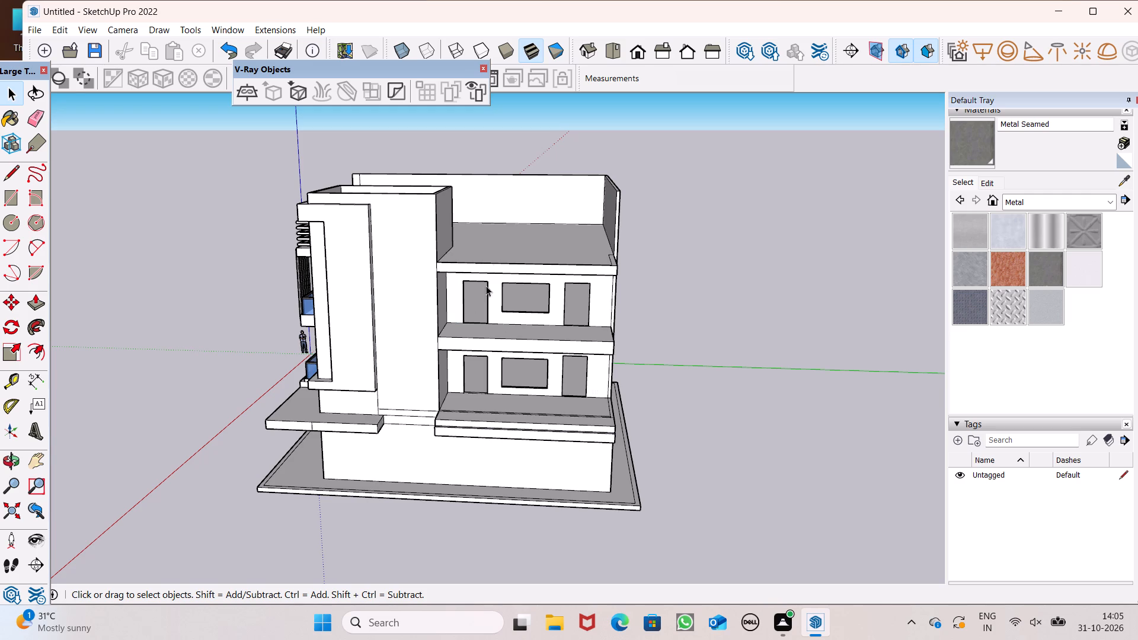
{"action": "middle_click_drag", "start_coordinate": [478, 299], "coordinate": [451, 308]}
{"action": "scroll", "coordinate": [451, 308], "scroll_direction": "up", "scroll_amount": 1}
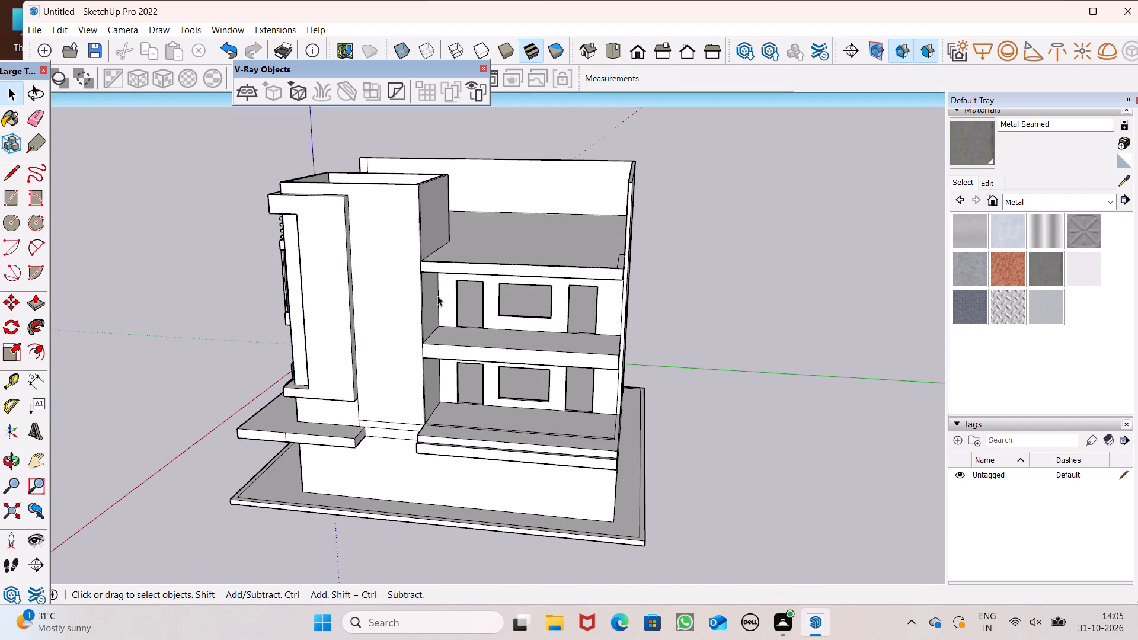
Erase the leftover horizontal lines across the lower side wall of the tower and along the adjoining lower balcony floor.
{"action": "scroll", "coordinate": [580, 423], "scroll_direction": "down", "scroll_amount": 4}
{"action": "scroll", "coordinate": [568, 462], "scroll_direction": "up", "scroll_amount": 1}
{"action": "middle_click_drag", "start_coordinate": [570, 463], "coordinate": [596, 346]}
{"action": "scroll", "coordinate": [590, 361], "scroll_direction": "up", "scroll_amount": 1}
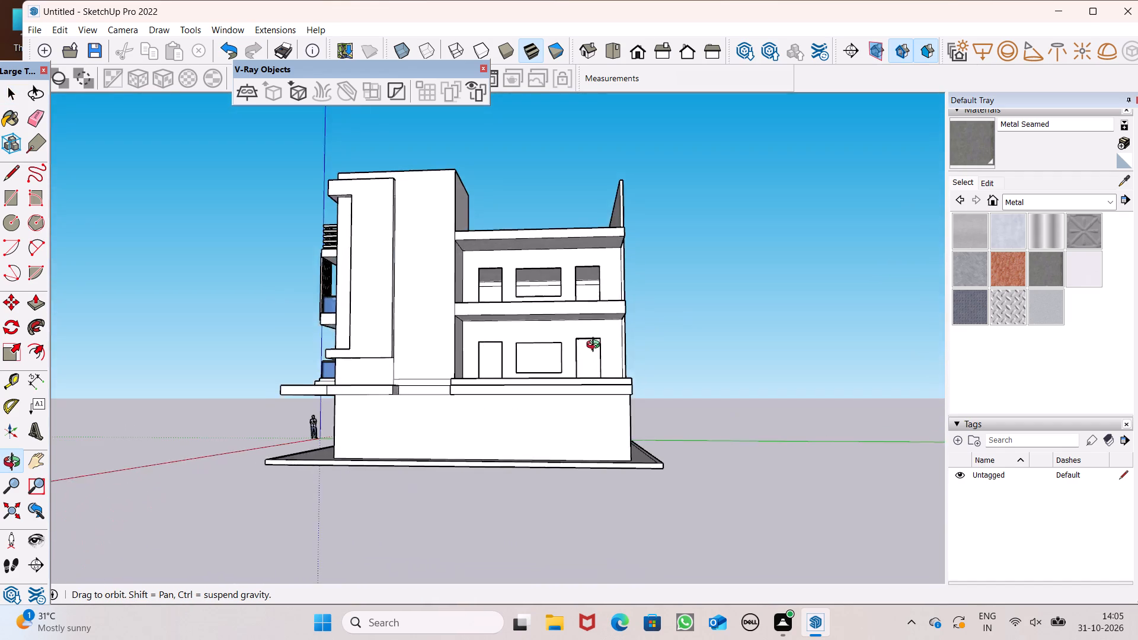
{"action": "middle_click_drag", "start_coordinate": [596, 346], "coordinate": [521, 514]}
{"action": "scroll", "coordinate": [514, 473], "scroll_direction": "up", "scroll_amount": 4}
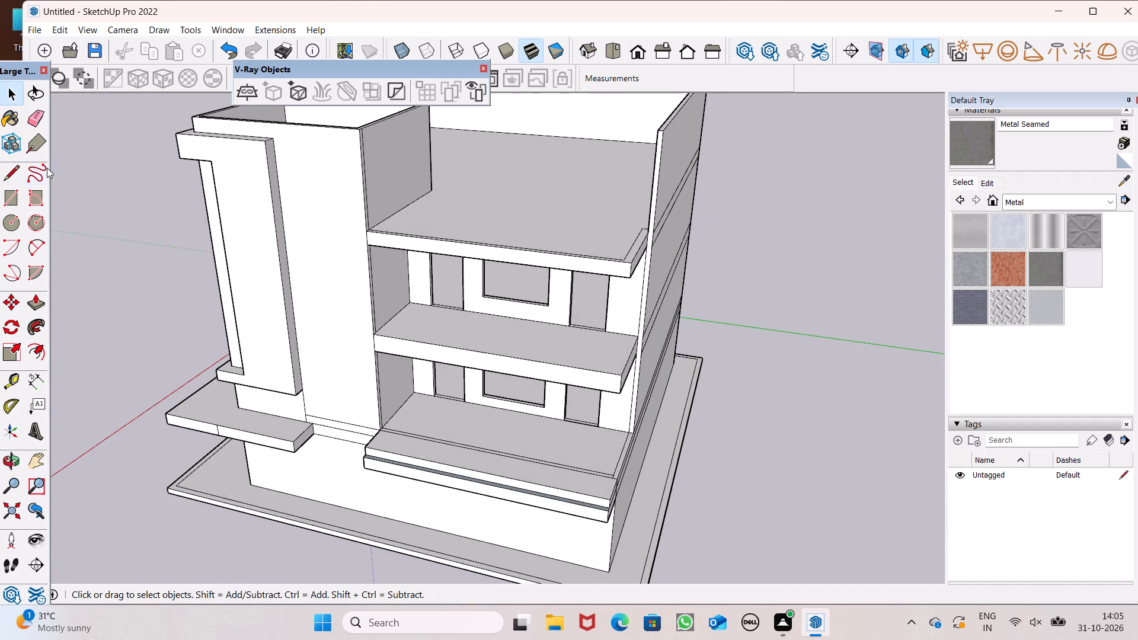
{"action": "left_click", "coordinate": [34, 131]}
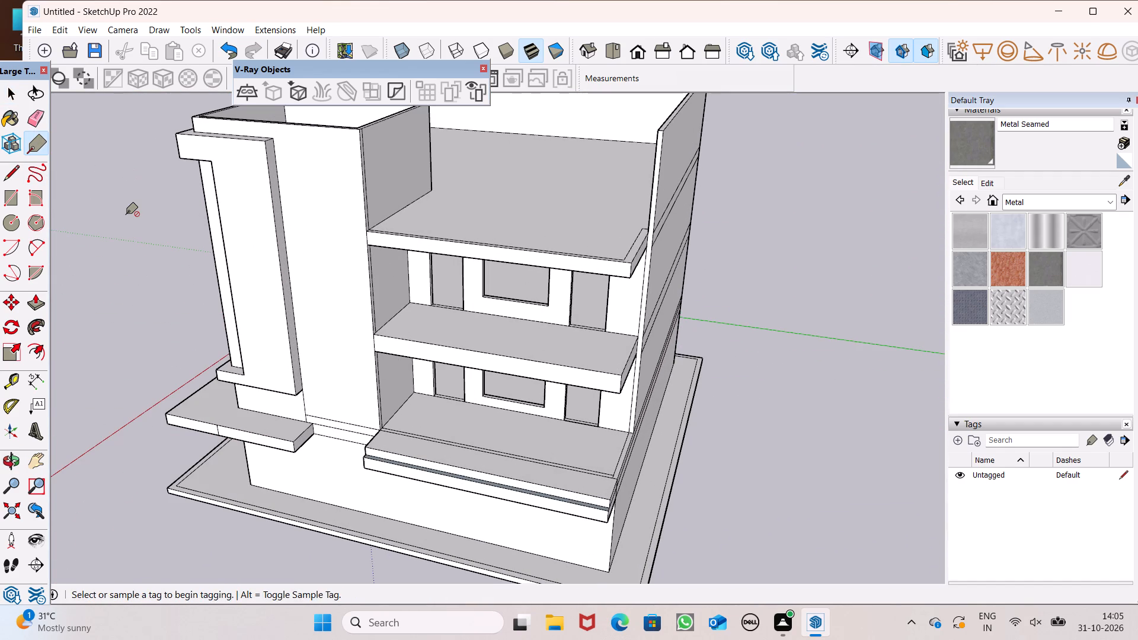
{"action": "scroll", "coordinate": [225, 402], "scroll_direction": "up", "scroll_amount": 2}
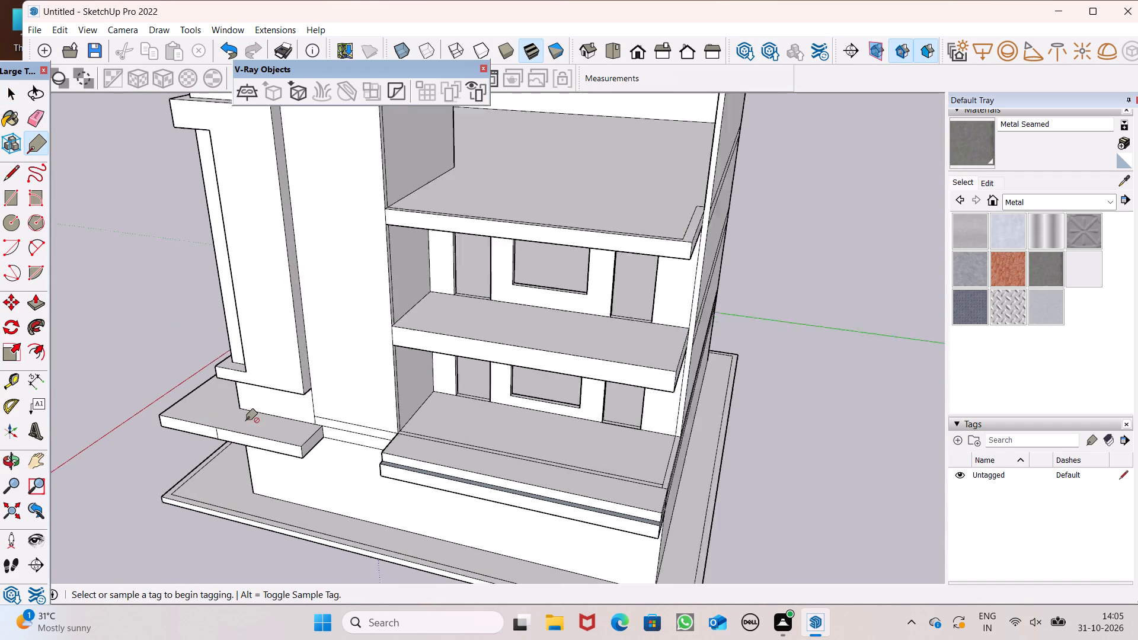
{"action": "scroll", "coordinate": [245, 421], "scroll_direction": "up", "scroll_amount": 3}
{"action": "left_click_drag", "start_coordinate": [369, 421], "coordinate": [371, 427]}
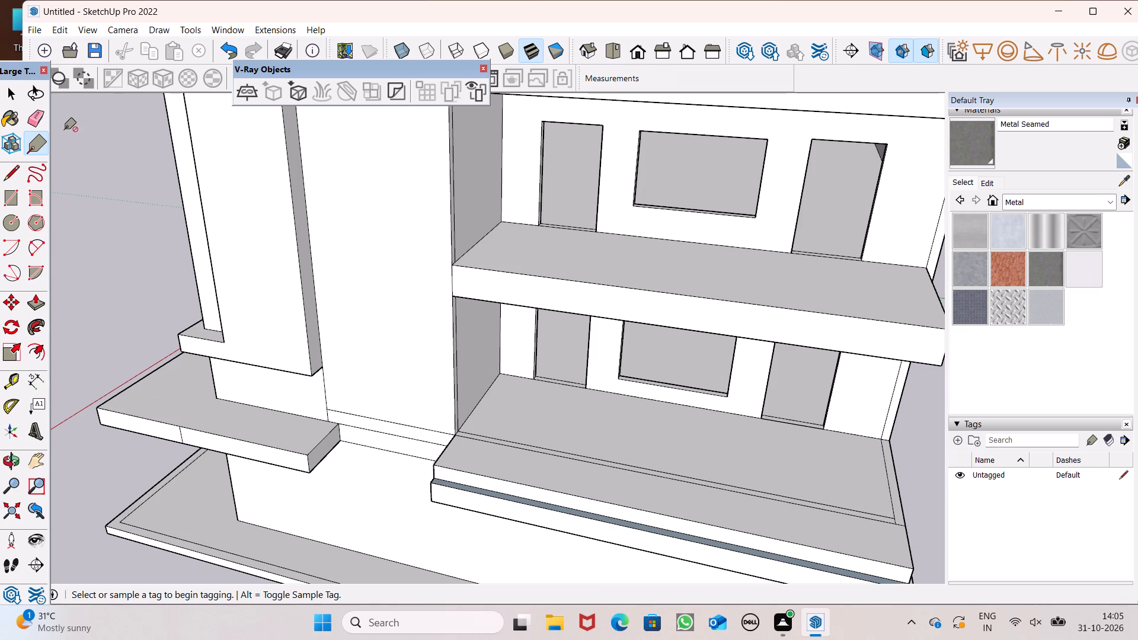
{"action": "left_click", "coordinate": [34, 119]}
{"action": "left_click_drag", "start_coordinate": [369, 409], "coordinate": [369, 449]}
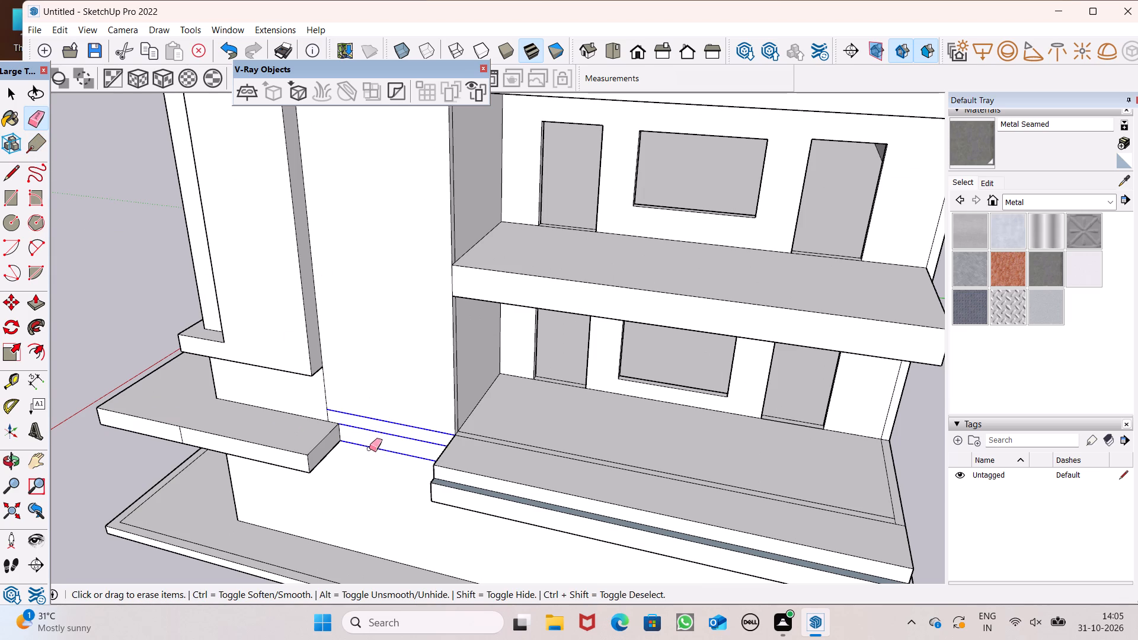
{"action": "left_click_drag", "start_coordinate": [369, 449], "coordinate": [369, 452]}
{"action": "left_click_drag", "start_coordinate": [552, 467], "coordinate": [555, 449]}
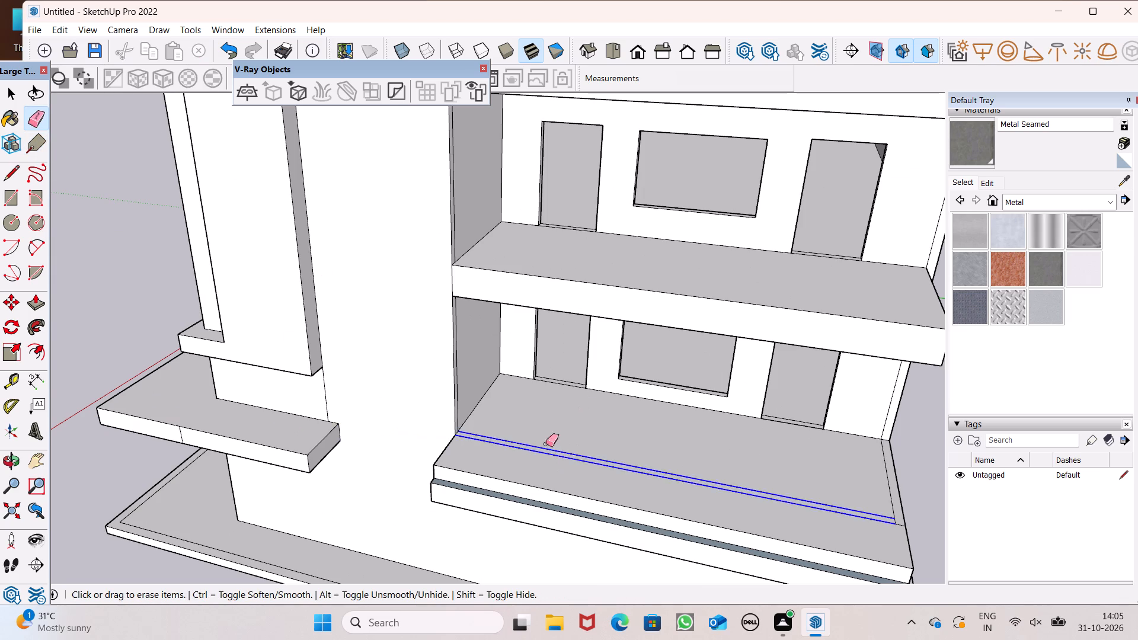
Examine the side elevation of the house from several angles after the line clean-up.
{"action": "scroll", "coordinate": [471, 412], "scroll_direction": "down", "scroll_amount": 5}
{"action": "scroll", "coordinate": [450, 362], "scroll_direction": "down", "scroll_amount": 5}
{"action": "middle_click_drag", "start_coordinate": [480, 469], "coordinate": [520, 345]}
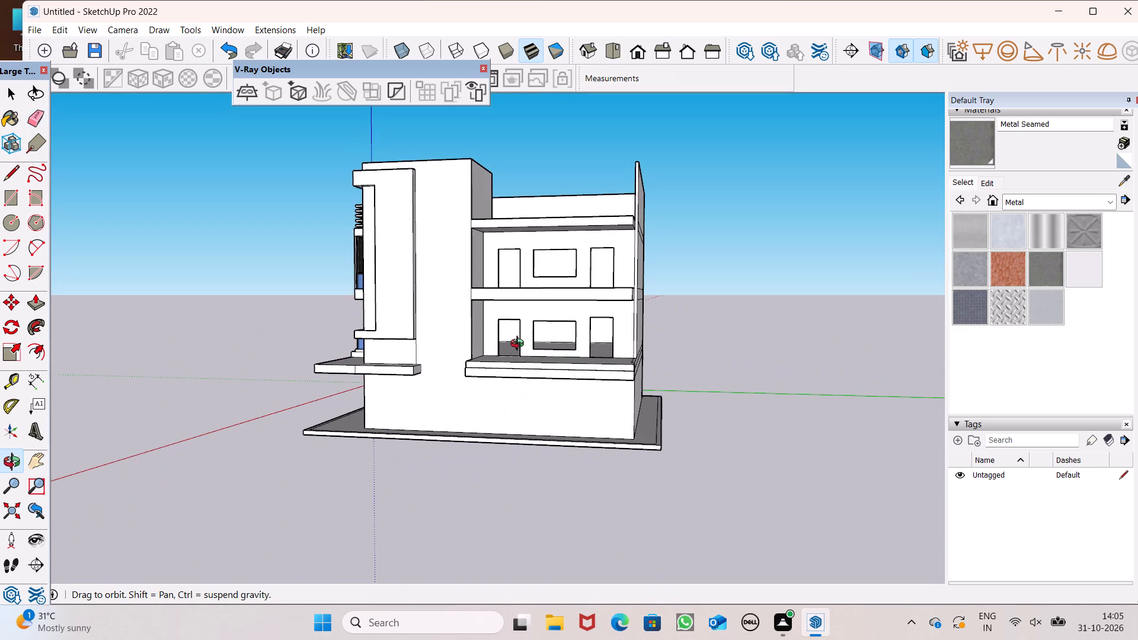
{"action": "middle_click_drag", "start_coordinate": [520, 345], "coordinate": [581, 396]}
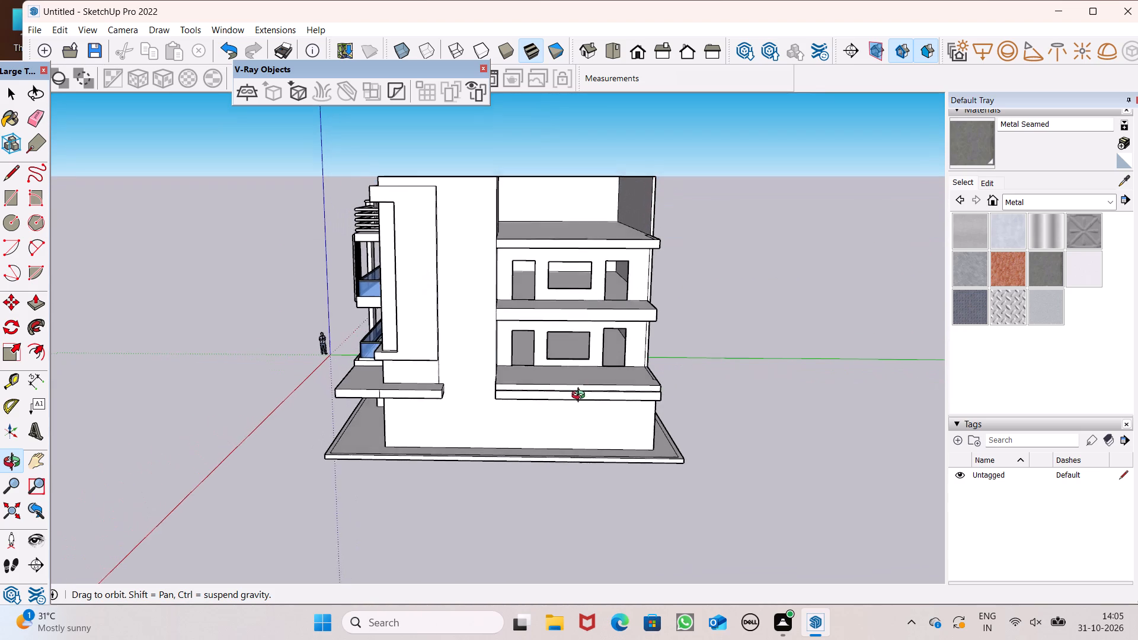
{"action": "middle_click_drag", "start_coordinate": [581, 396], "coordinate": [584, 402]}
{"action": "scroll", "coordinate": [584, 402], "scroll_direction": "down", "scroll_amount": 1}
{"action": "middle_click_drag", "start_coordinate": [611, 421], "coordinate": [646, 411]}
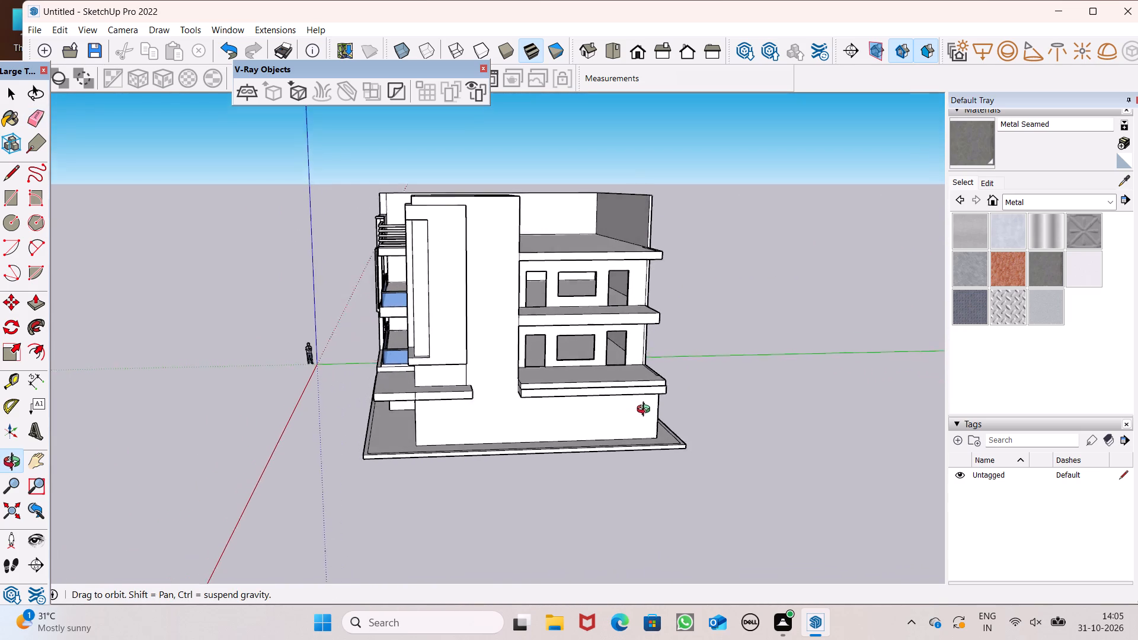
{"action": "middle_click_drag", "start_coordinate": [646, 411], "coordinate": [642, 425]}
{"action": "scroll", "coordinate": [610, 456], "scroll_direction": "down", "scroll_amount": 1}
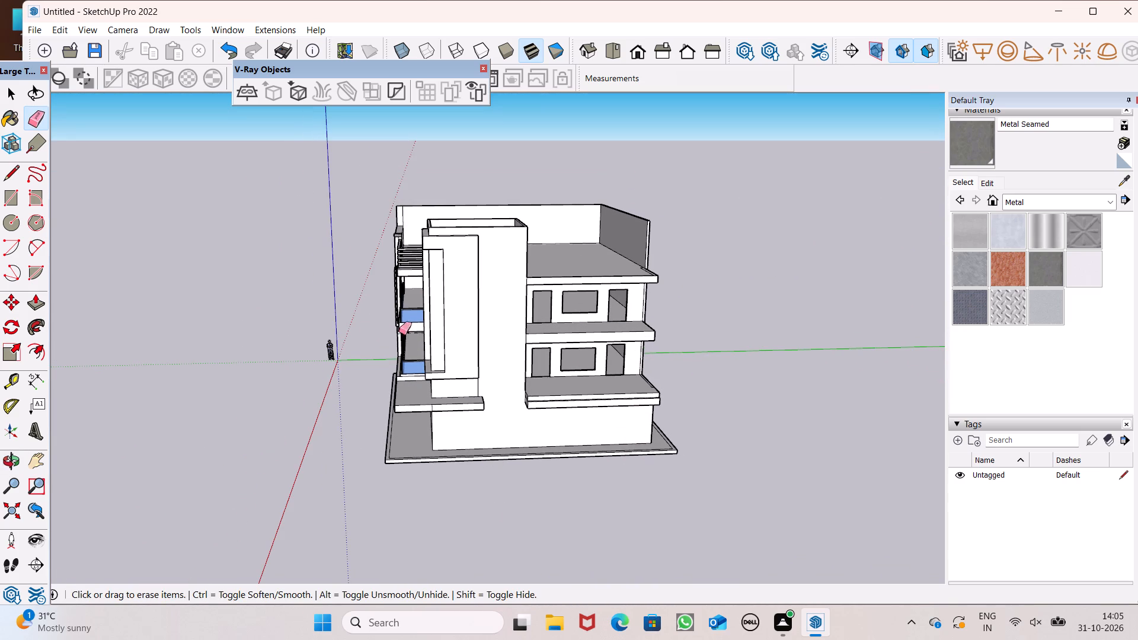
Draw a tall rectangle about 38' 11 1/4" by 8' 2 1/4" on the tower's side wall, between the projecting frame and the balconies.
{"action": "left_click", "coordinate": [14, 196]}
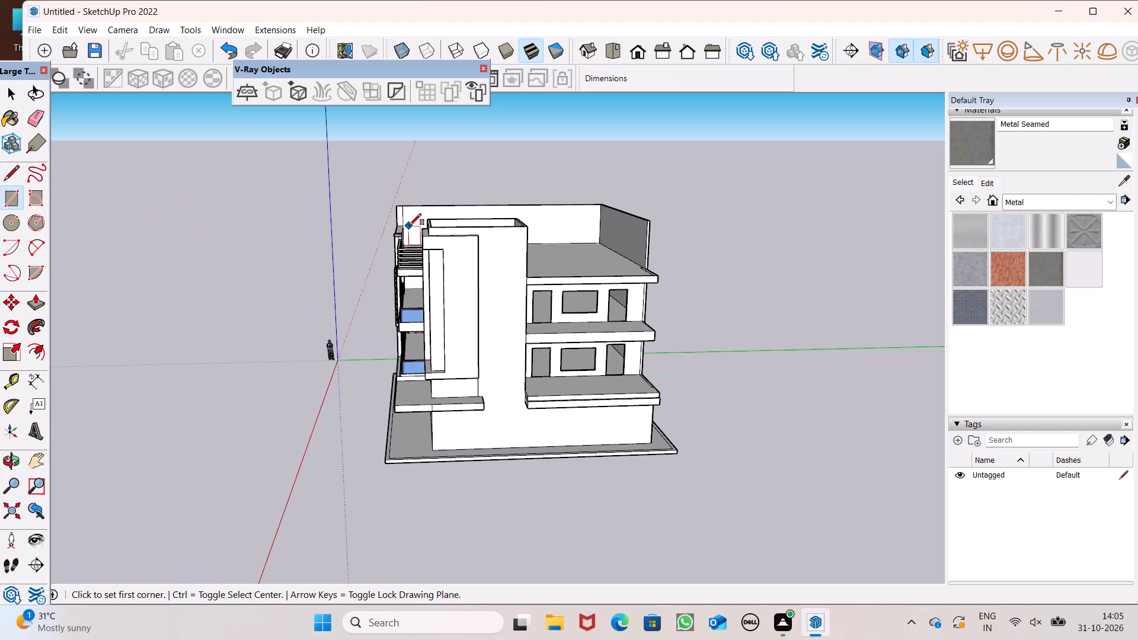
{"action": "scroll", "coordinate": [485, 221], "scroll_direction": "up", "scroll_amount": 6}
{"action": "middle_click_drag", "start_coordinate": [532, 273], "coordinate": [492, 244]}
{"action": "scroll", "coordinate": [533, 267], "scroll_direction": "up", "scroll_amount": 1}
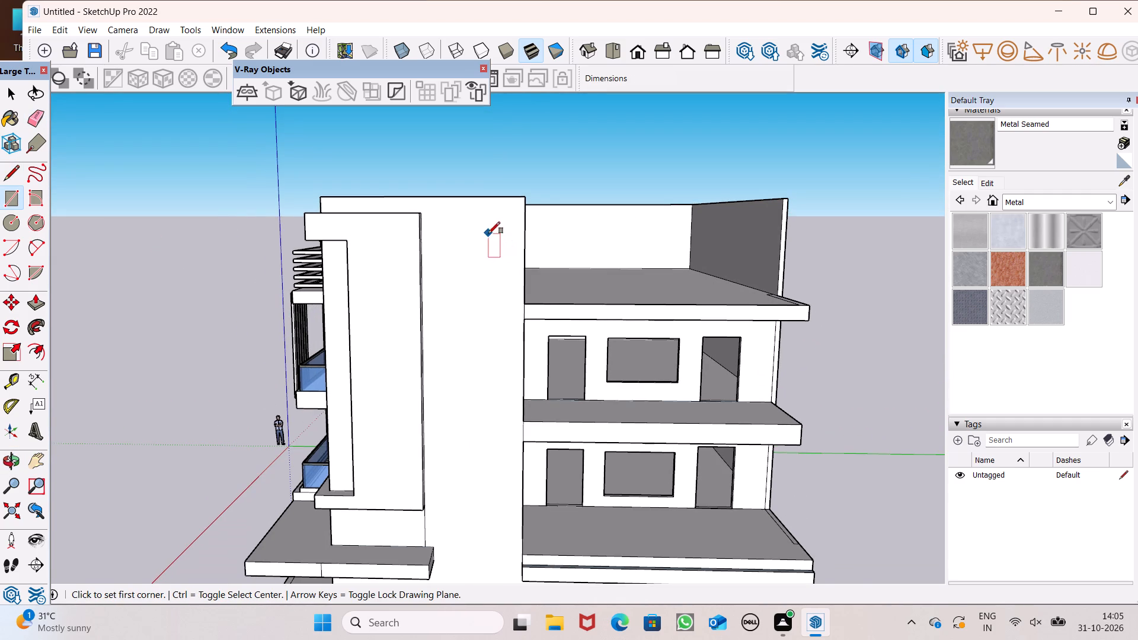
{"action": "middle_click_drag", "start_coordinate": [517, 262], "coordinate": [552, 233]}
{"action": "scroll", "coordinate": [501, 217], "scroll_direction": "up", "scroll_amount": 3}
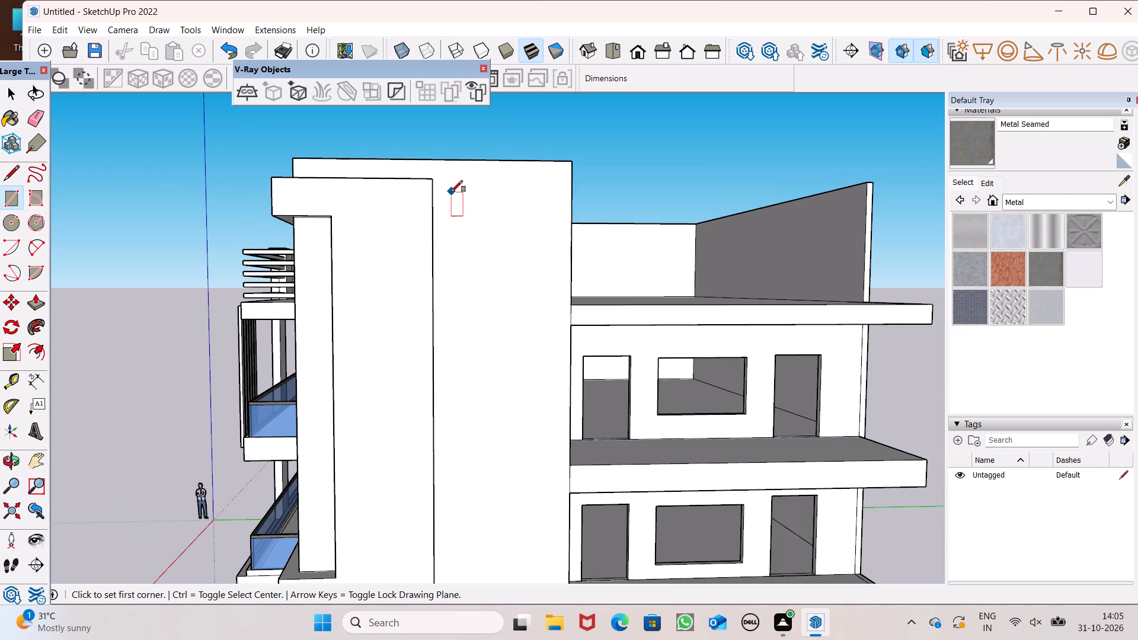
{"action": "left_click", "coordinate": [451, 193]}
{"action": "scroll", "coordinate": [531, 240], "scroll_direction": "down", "scroll_amount": 6}
{"action": "scroll", "coordinate": [540, 362], "scroll_direction": "down", "scroll_amount": 2}
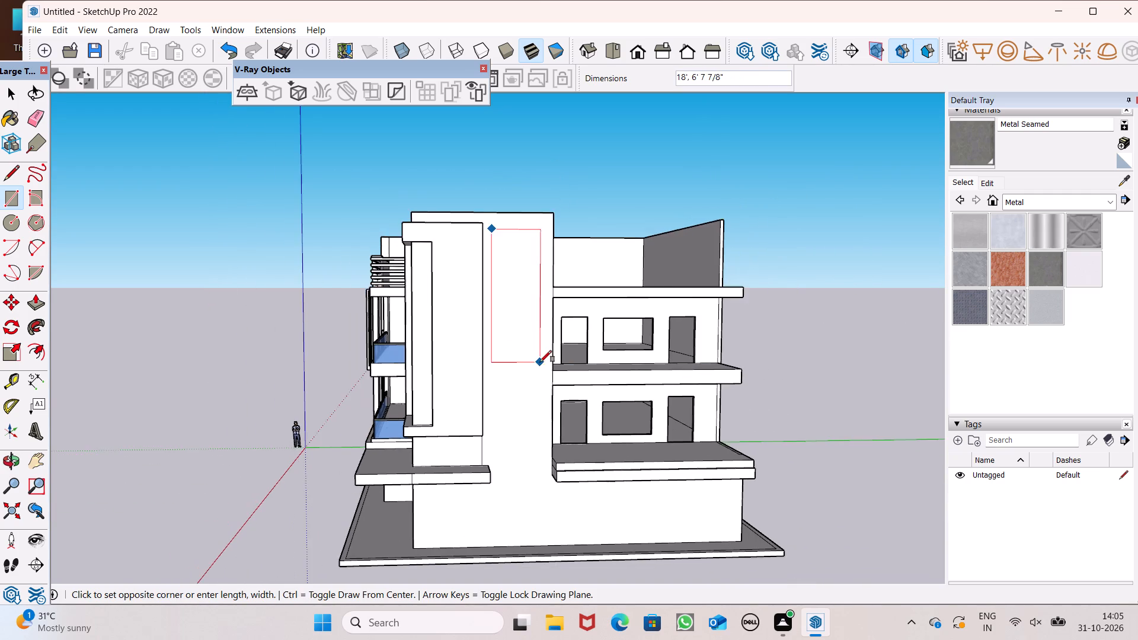
{"action": "scroll", "coordinate": [546, 468], "scroll_direction": "up", "scroll_amount": 5}
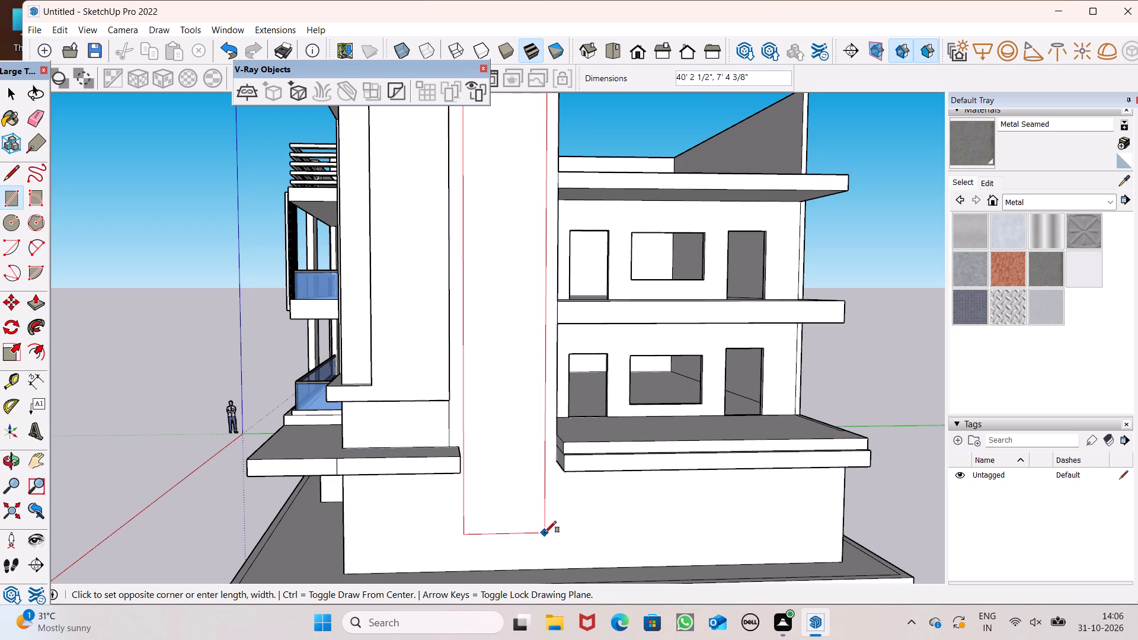
{"action": "scroll", "coordinate": [552, 495], "scroll_direction": "down", "scroll_amount": 2}
{"action": "middle_click_drag", "start_coordinate": [547, 447], "coordinate": [551, 472]}
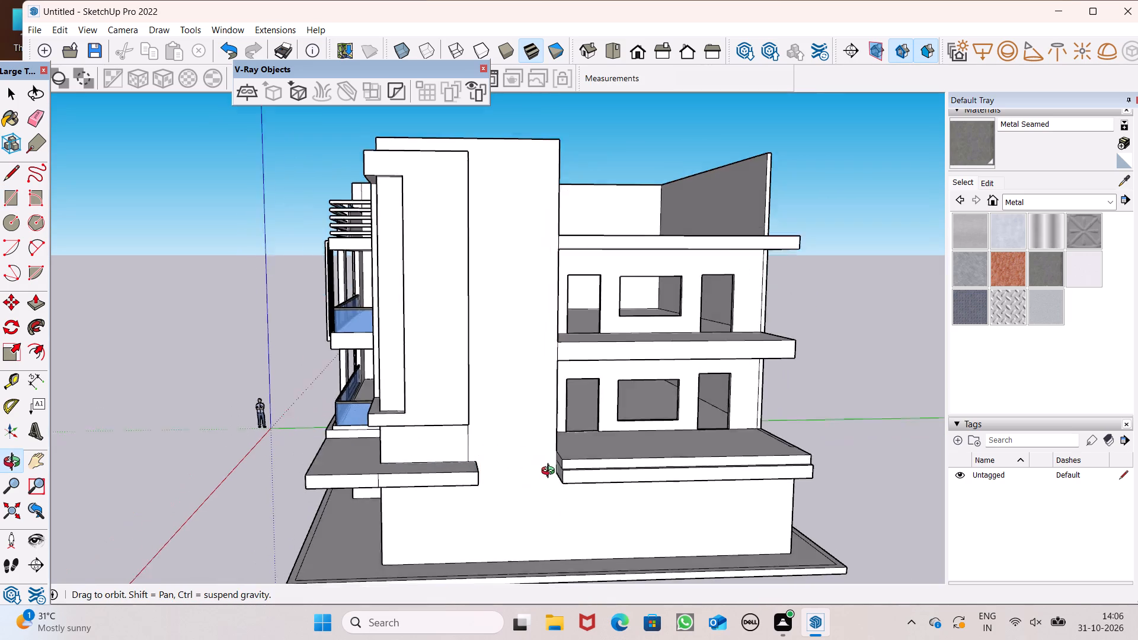
{"action": "middle_click_drag", "start_coordinate": [551, 472], "coordinate": [552, 481]}
{"action": "scroll", "coordinate": [544, 389], "scroll_direction": "down", "scroll_amount": 6}
{"action": "scroll", "coordinate": [548, 456], "scroll_direction": "up", "scroll_amount": 7}
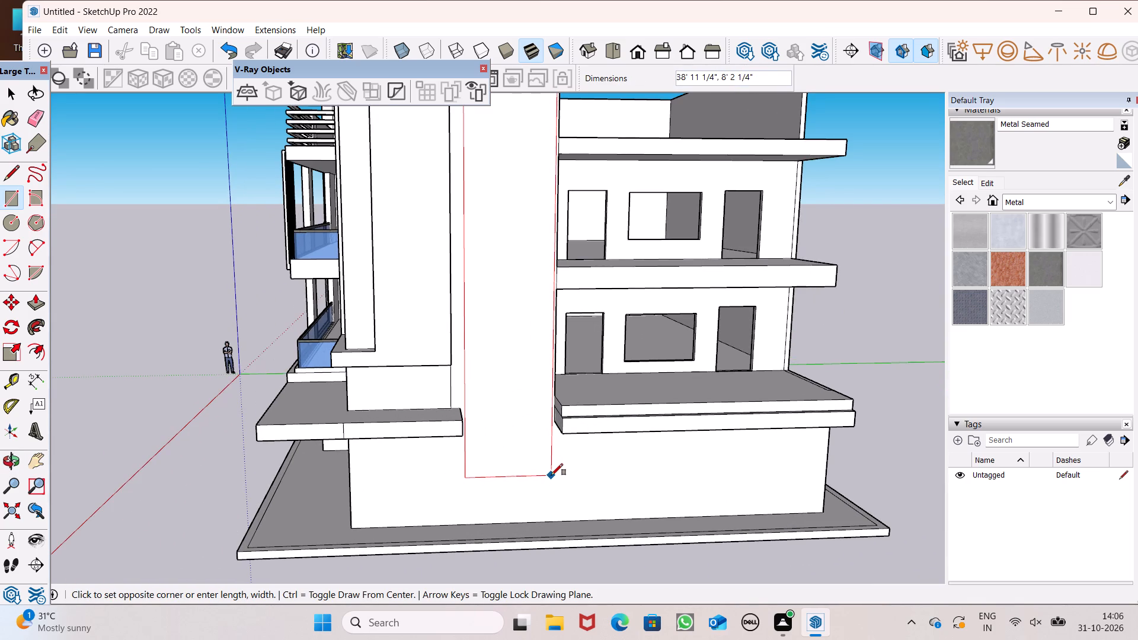
{"action": "left_click", "coordinate": [551, 475]}
{"action": "scroll", "coordinate": [494, 327], "scroll_direction": "down", "scroll_amount": 6}
{"action": "key", "text": "space"}
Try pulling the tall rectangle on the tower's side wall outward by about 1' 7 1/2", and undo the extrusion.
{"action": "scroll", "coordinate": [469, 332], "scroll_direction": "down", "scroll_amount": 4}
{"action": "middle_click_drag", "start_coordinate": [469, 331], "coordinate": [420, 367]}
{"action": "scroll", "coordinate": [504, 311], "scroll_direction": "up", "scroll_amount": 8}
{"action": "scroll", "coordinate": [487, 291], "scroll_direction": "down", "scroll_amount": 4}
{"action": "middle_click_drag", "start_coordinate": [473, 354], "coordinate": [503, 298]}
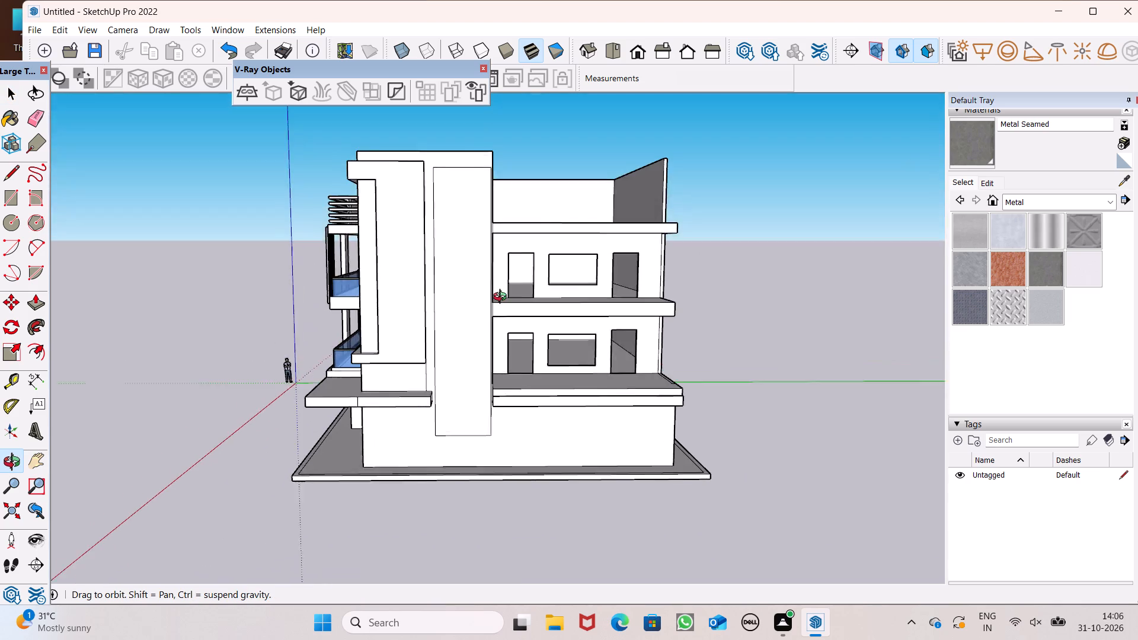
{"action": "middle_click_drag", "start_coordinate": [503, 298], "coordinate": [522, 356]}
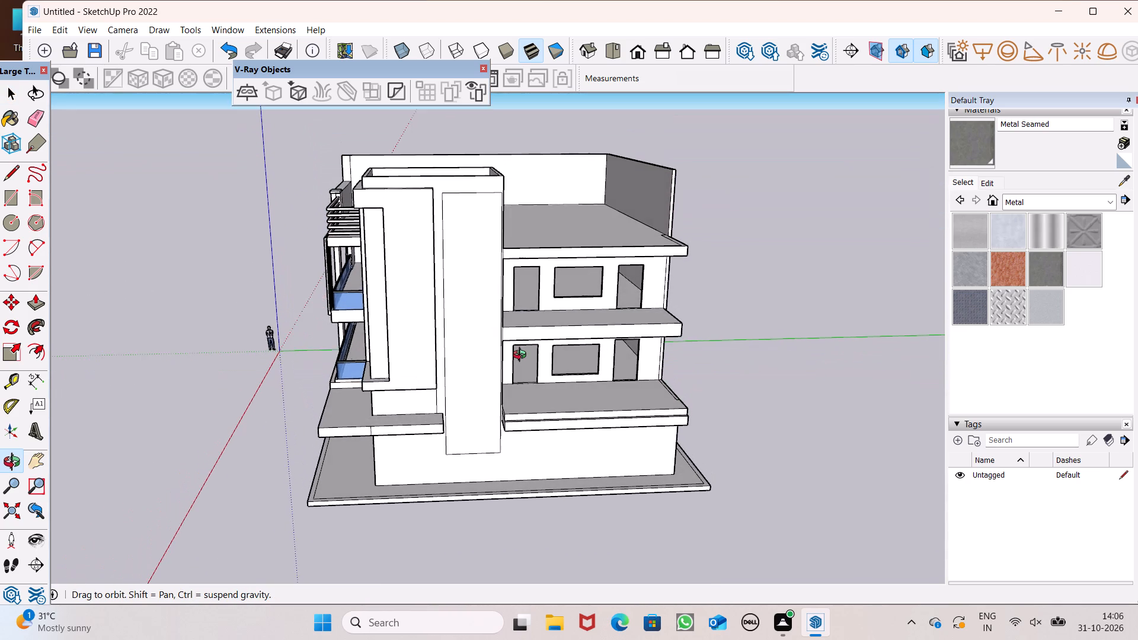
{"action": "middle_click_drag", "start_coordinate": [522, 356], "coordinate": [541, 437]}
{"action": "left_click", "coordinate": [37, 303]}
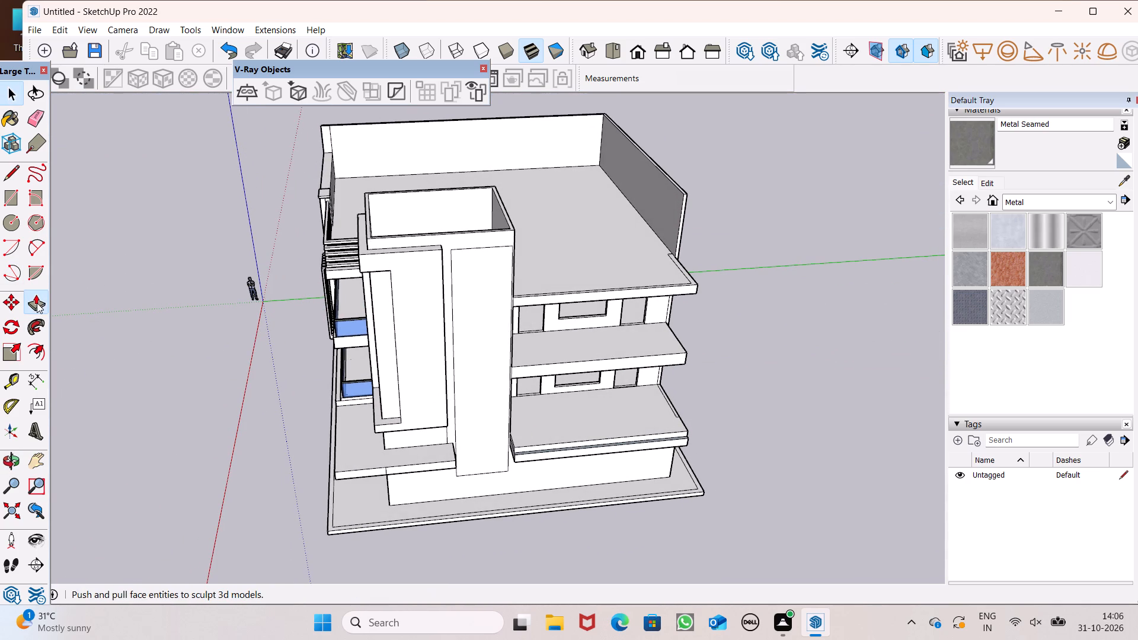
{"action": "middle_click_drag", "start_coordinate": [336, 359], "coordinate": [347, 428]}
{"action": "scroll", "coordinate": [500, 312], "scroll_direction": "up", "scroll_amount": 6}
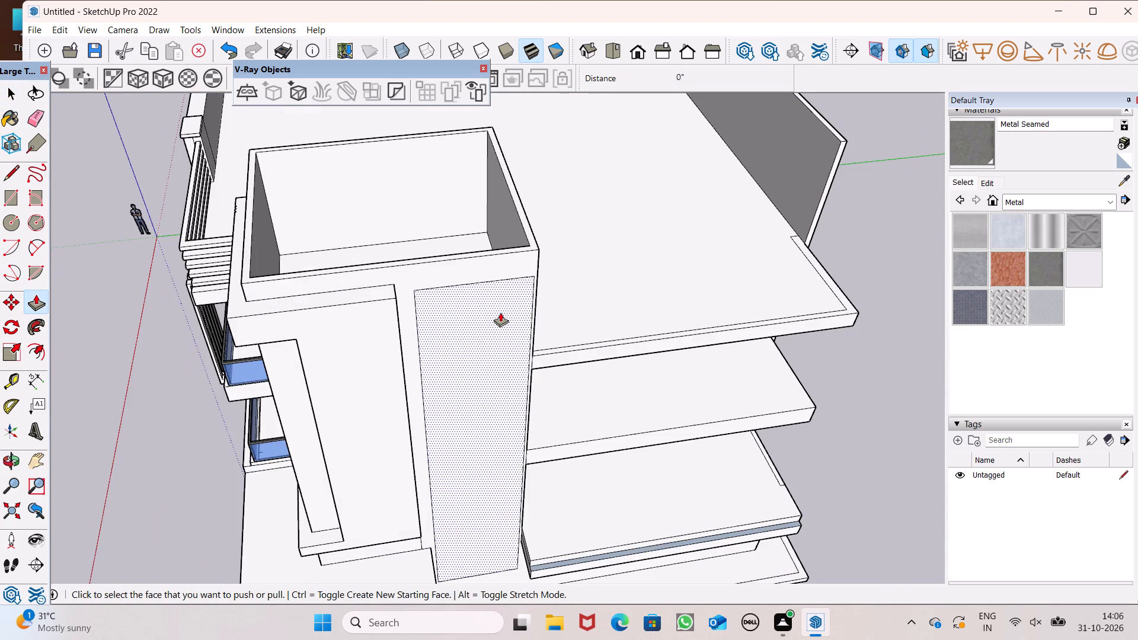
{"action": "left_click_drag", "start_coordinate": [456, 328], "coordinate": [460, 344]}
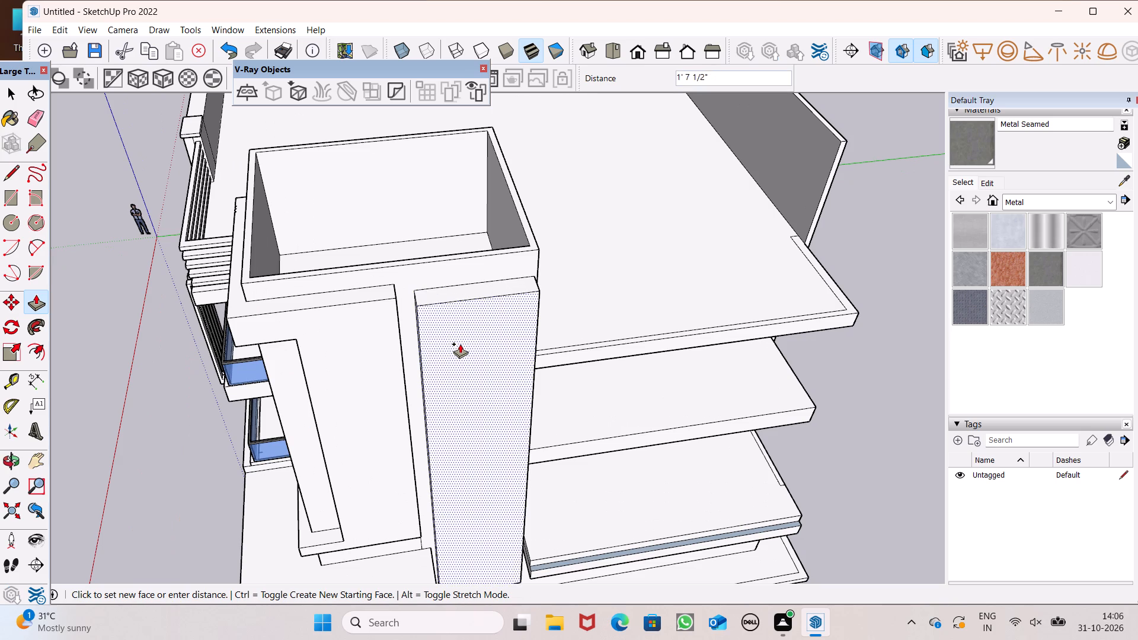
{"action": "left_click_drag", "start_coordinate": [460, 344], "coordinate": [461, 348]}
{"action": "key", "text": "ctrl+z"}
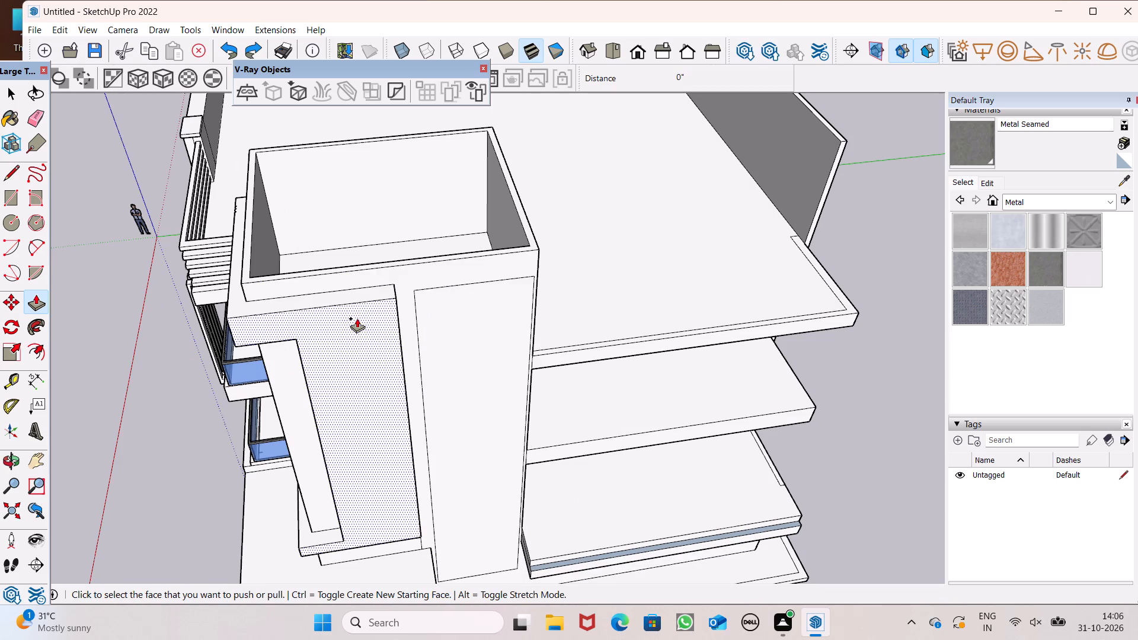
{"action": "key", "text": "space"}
Draw a rectangular window outline on the upper part of the tall rectangle on the tower's side wall.
{"action": "scroll", "coordinate": [354, 306], "scroll_direction": "down", "scroll_amount": 5}
{"action": "middle_click_drag", "start_coordinate": [471, 325], "coordinate": [434, 185]}
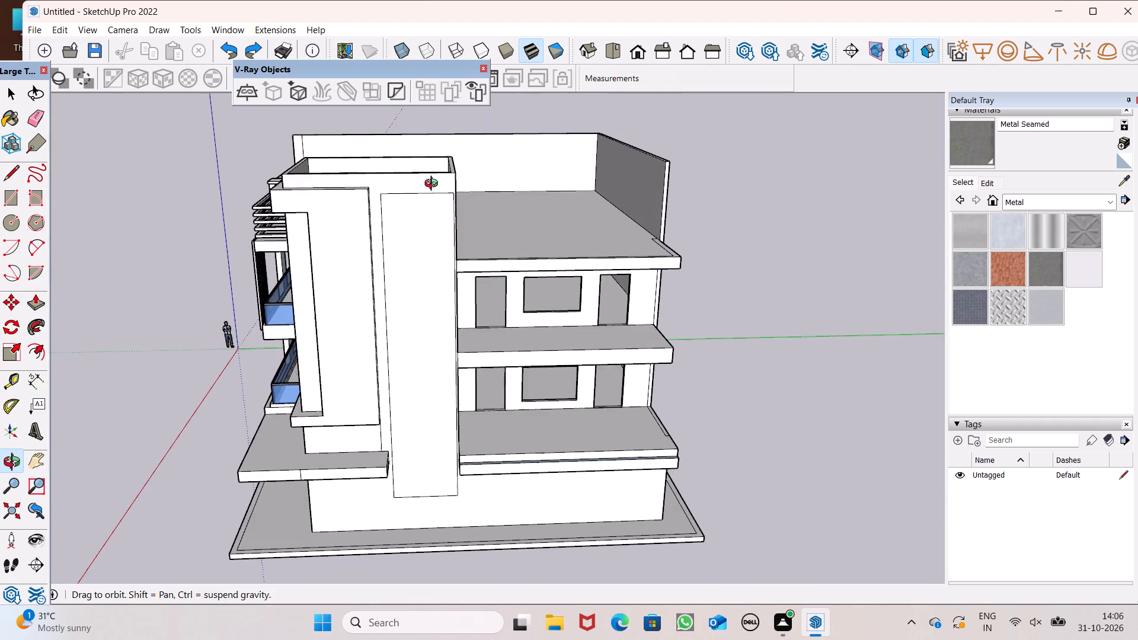
{"action": "middle_click_drag", "start_coordinate": [434, 185], "coordinate": [432, 184]}
{"action": "left_click", "coordinate": [7, 197]}
{"action": "scroll", "coordinate": [331, 216], "scroll_direction": "down", "scroll_amount": 2}
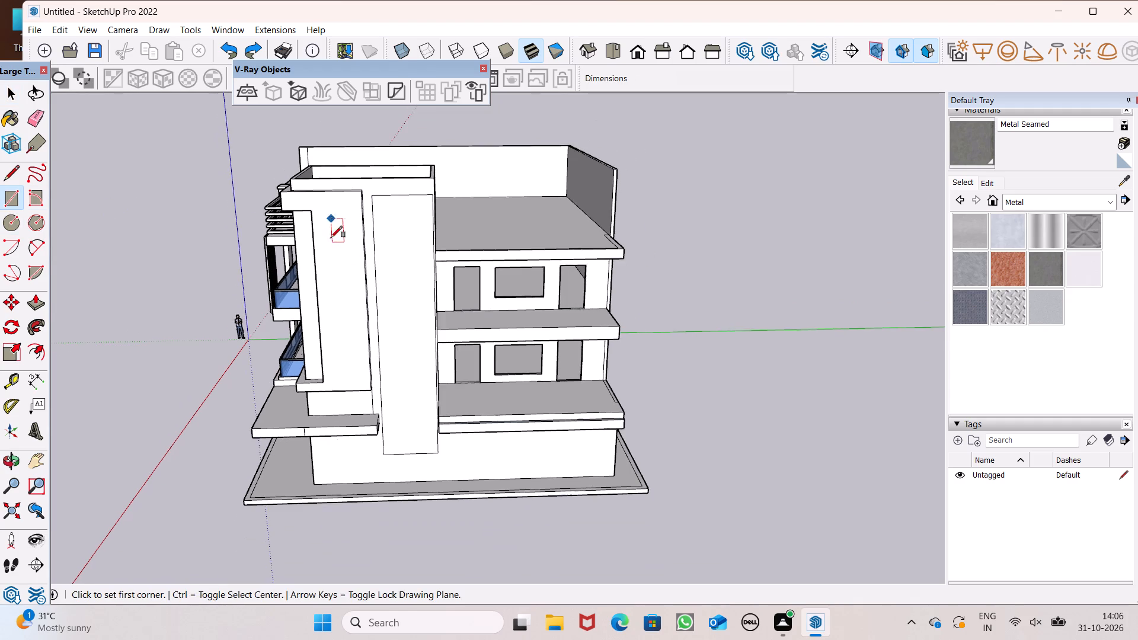
{"action": "middle_click_drag", "start_coordinate": [401, 291], "coordinate": [426, 200]}
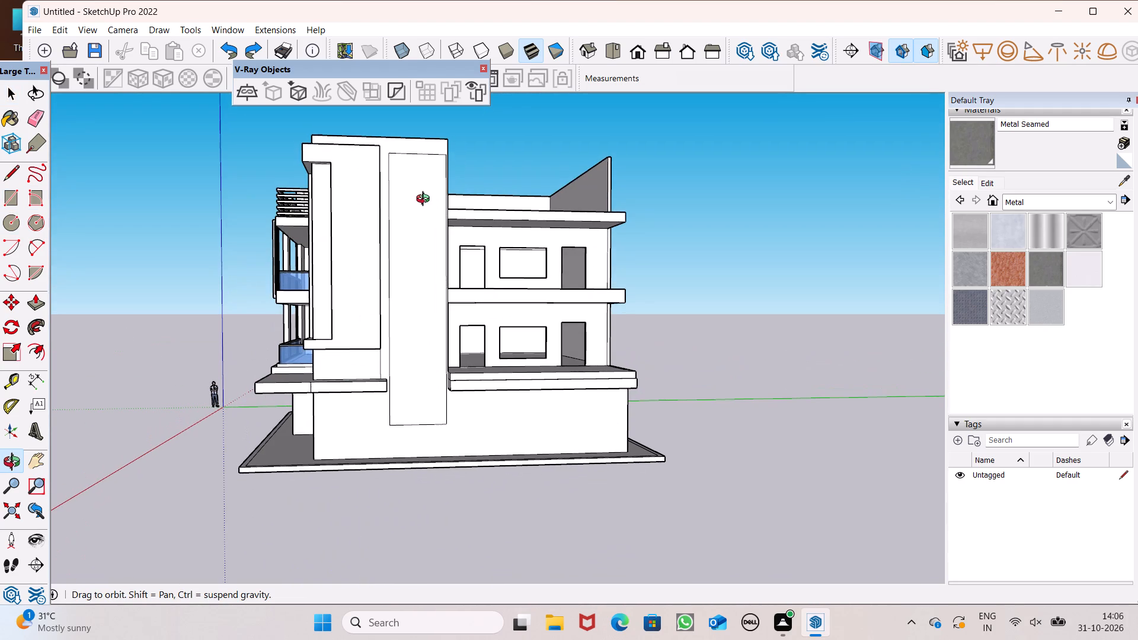
{"action": "middle_click_drag", "start_coordinate": [426, 200], "coordinate": [421, 197]}
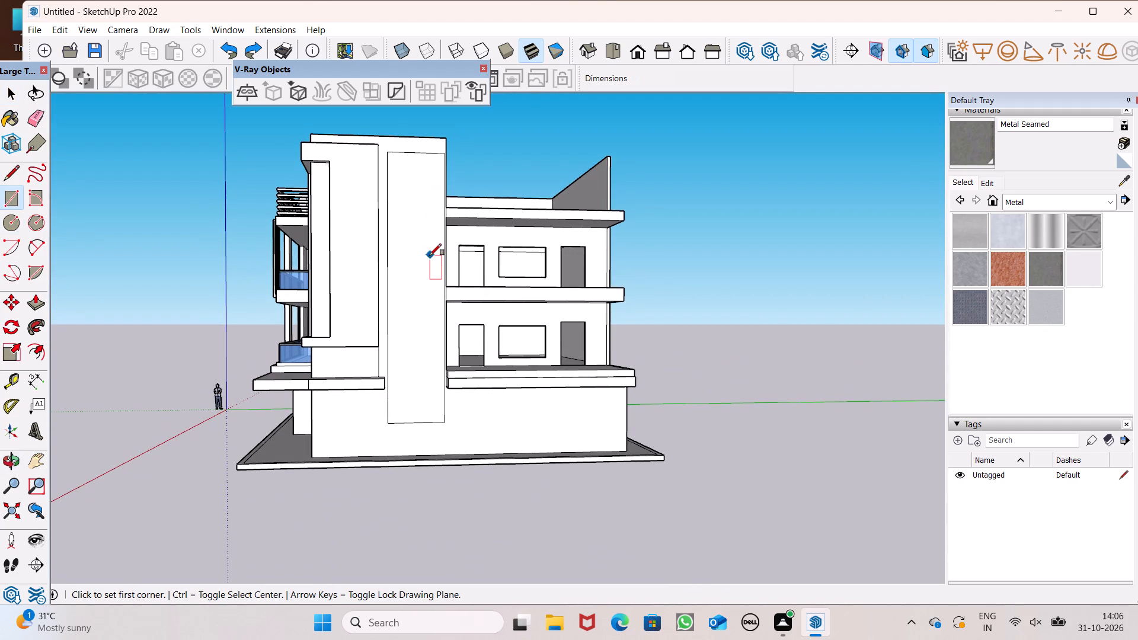
{"action": "scroll", "coordinate": [465, 418], "scroll_direction": "up", "scroll_amount": 1}
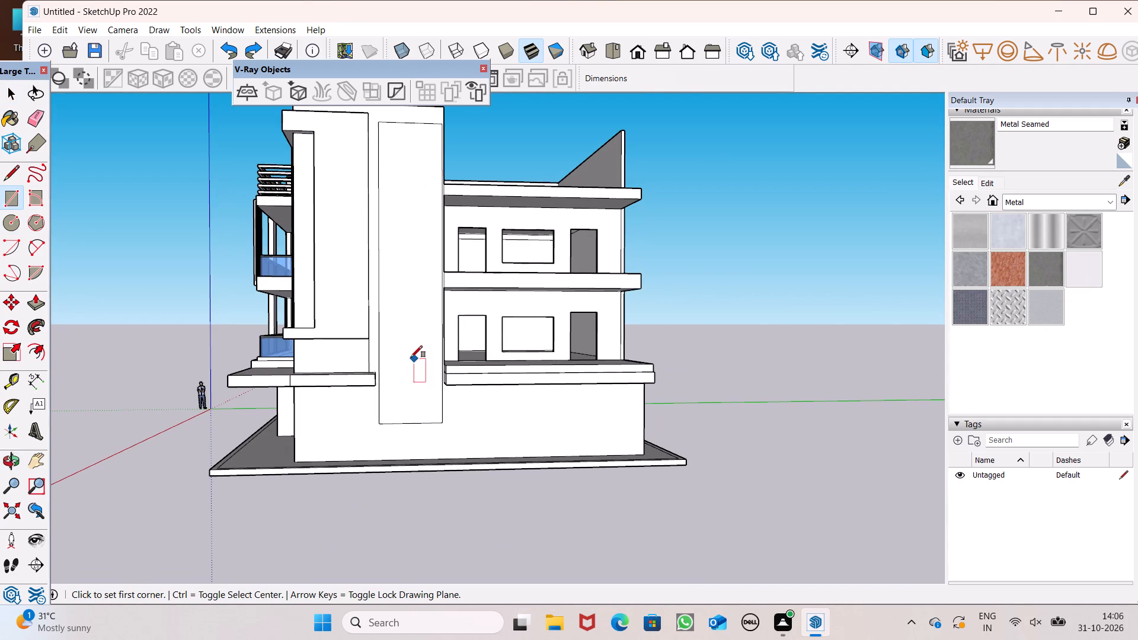
{"action": "scroll", "coordinate": [411, 357], "scroll_direction": "up", "scroll_amount": 6}
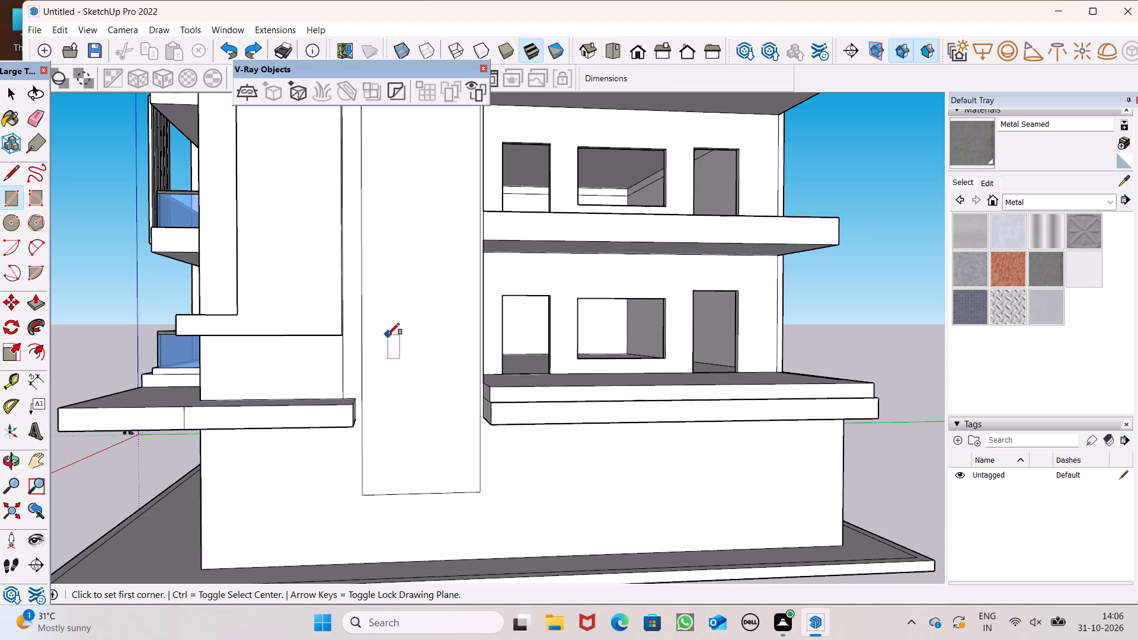
{"action": "scroll", "coordinate": [397, 343], "scroll_direction": "up", "scroll_amount": 2}
{"action": "scroll", "coordinate": [394, 335], "scroll_direction": "down", "scroll_amount": 6}
{"action": "scroll", "coordinate": [407, 404], "scroll_direction": "down", "scroll_amount": 8}
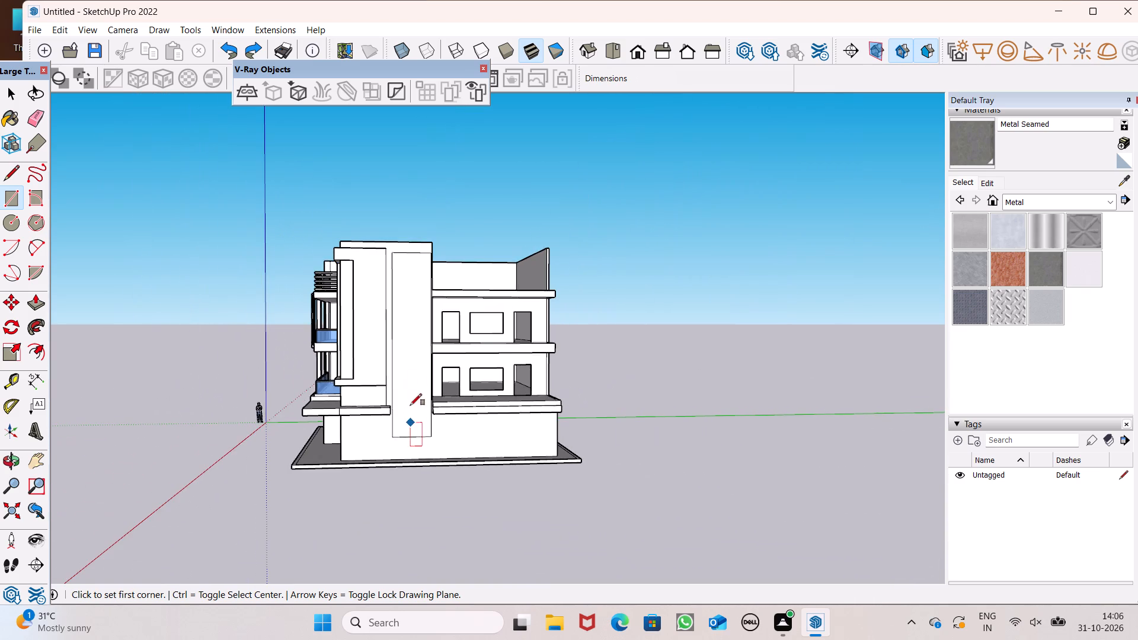
{"action": "scroll", "coordinate": [410, 283], "scroll_direction": "up", "scroll_amount": 4}
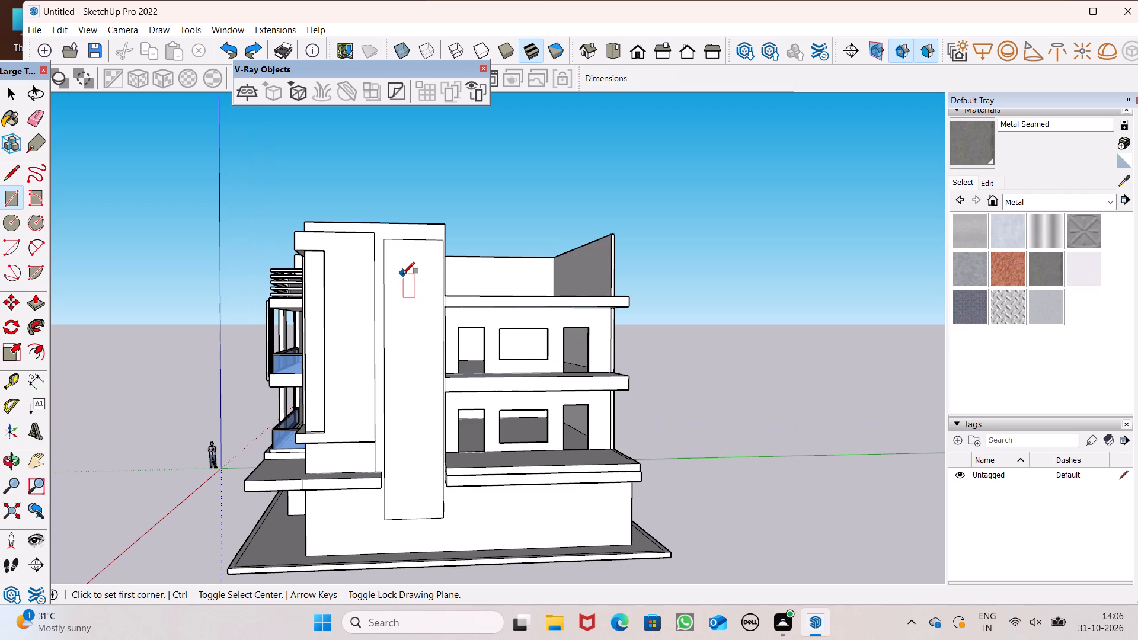
{"action": "middle_click_drag", "start_coordinate": [417, 374], "coordinate": [411, 367]}
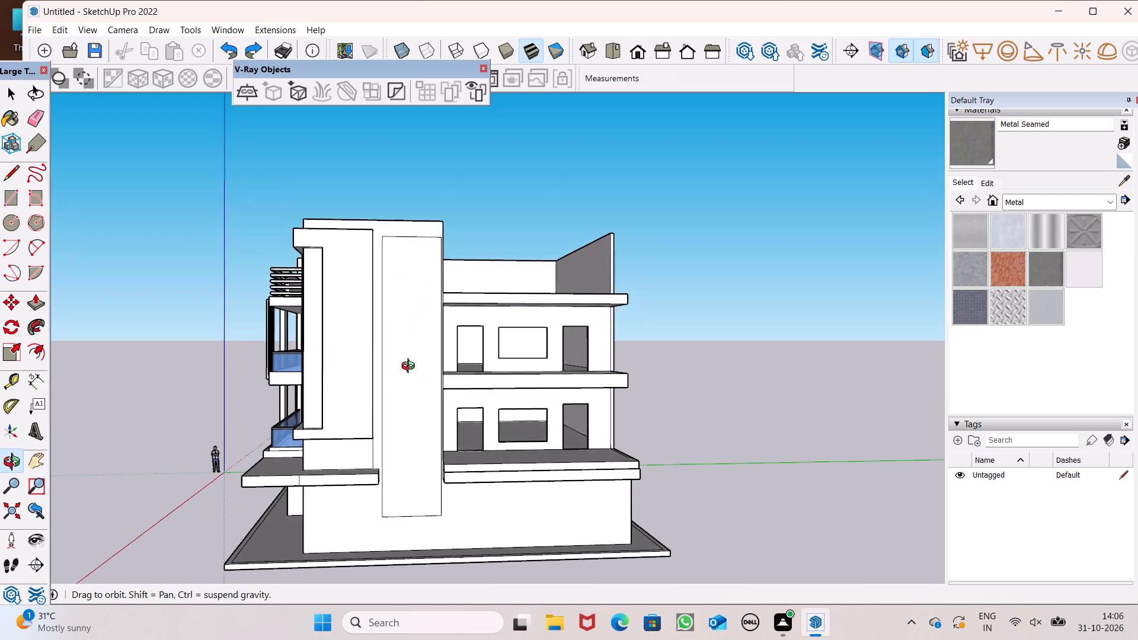
{"action": "middle_click_drag", "start_coordinate": [411, 367], "coordinate": [397, 370]}
{"action": "scroll", "coordinate": [397, 370], "scroll_direction": "up", "scroll_amount": 1}
{"action": "left_click", "coordinate": [634, 56]}
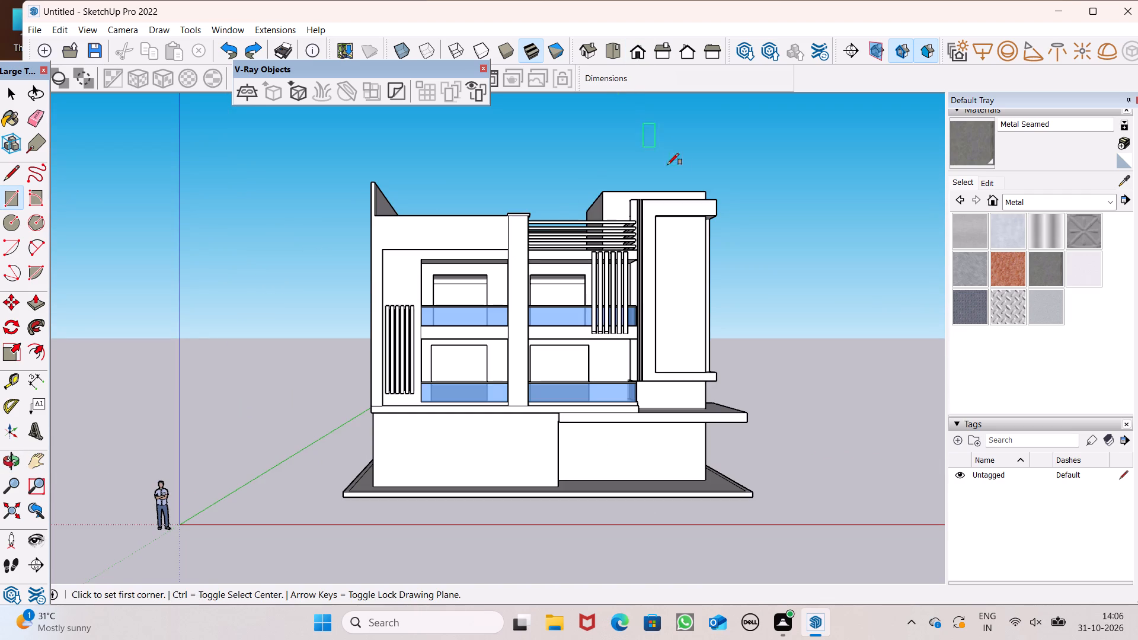
{"action": "left_click", "coordinate": [661, 56]}
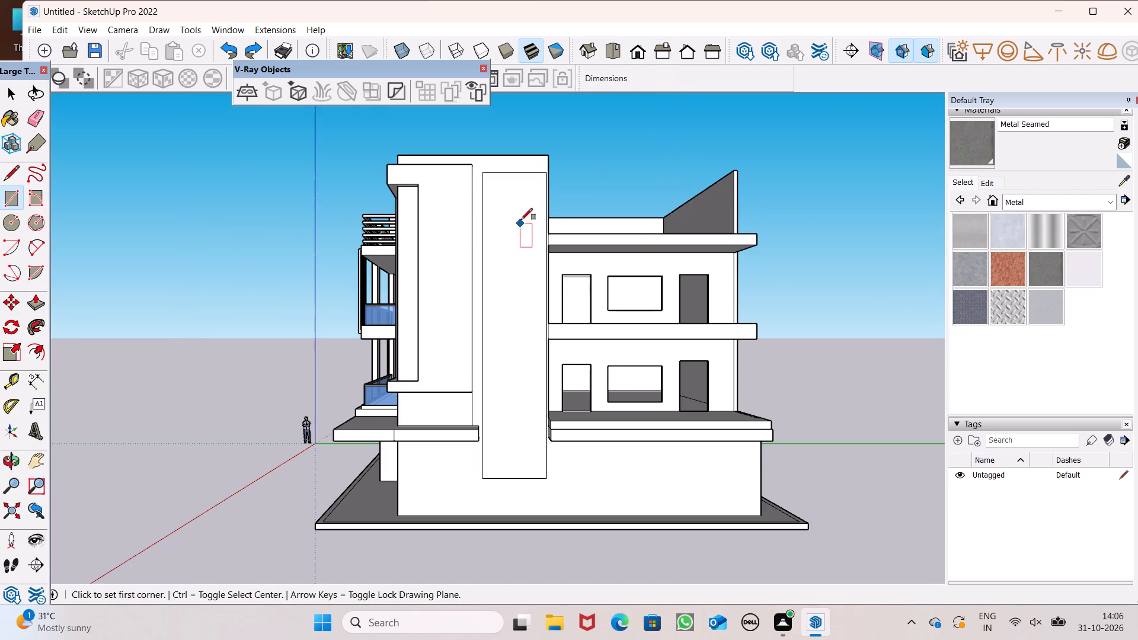
{"action": "scroll", "coordinate": [522, 220], "scroll_direction": "up", "scroll_amount": 5}
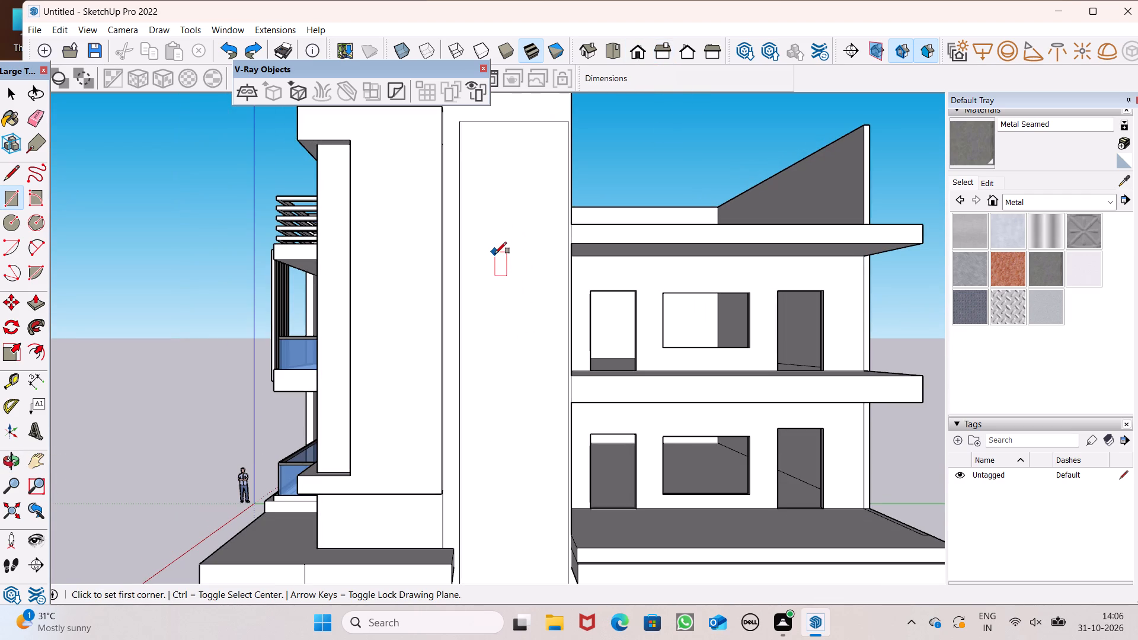
{"action": "left_click", "coordinate": [481, 251]}
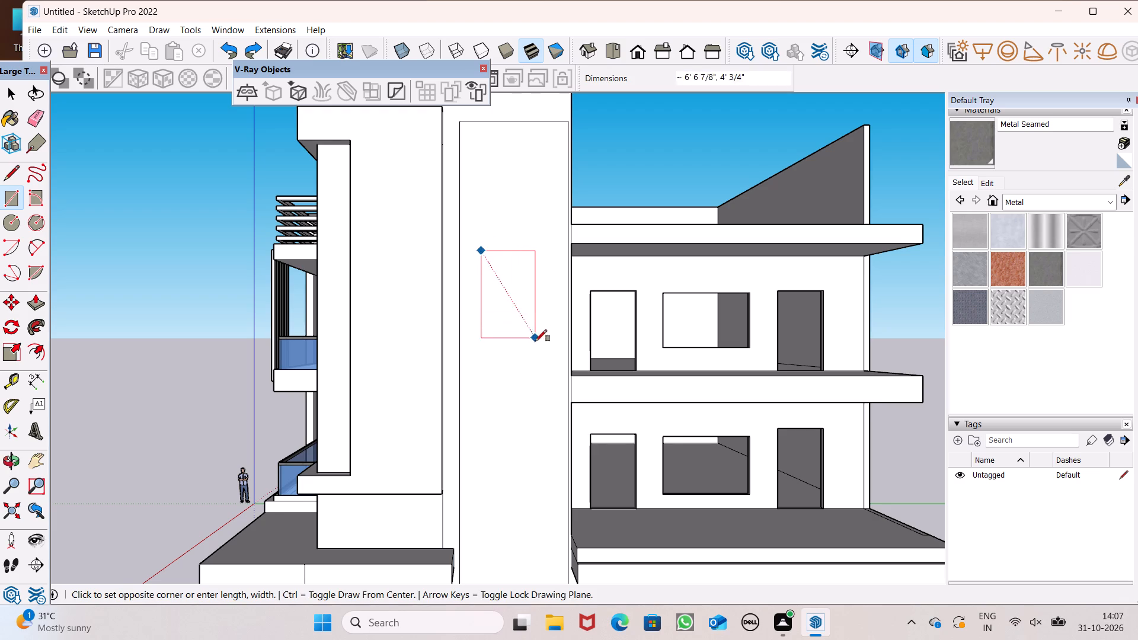
{"action": "left_click", "coordinate": [555, 357]}
{"action": "scroll", "coordinate": [472, 263], "scroll_direction": "down", "scroll_amount": 6}
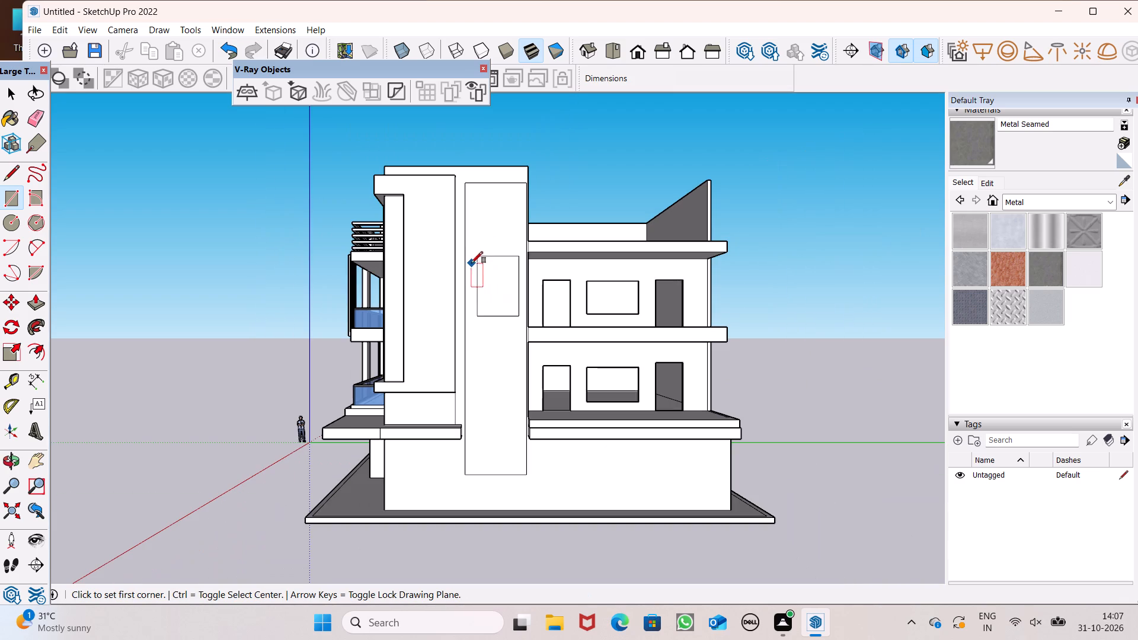
Copy the window rectangle straight down within the tall rectangle to outline a second window below it.
{"action": "key", "text": "space"}
{"action": "double_click", "coordinate": [510, 291]}
{"action": "key", "text": "m"}
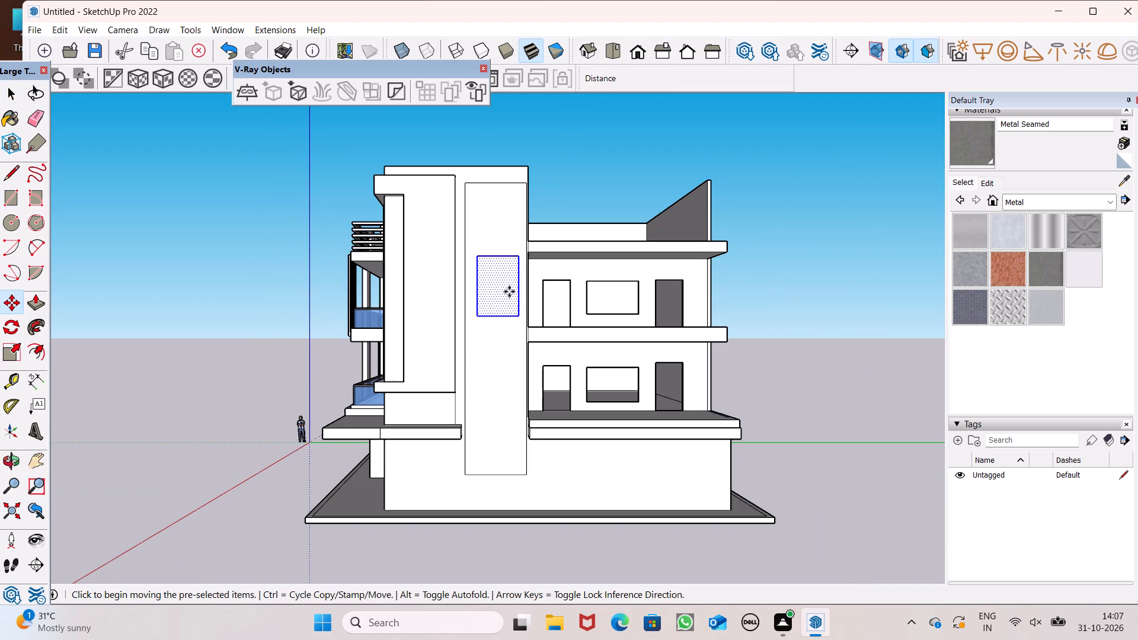
{"action": "key", "text": "Return"}
{"action": "scroll", "coordinate": [493, 311], "scroll_direction": "up", "scroll_amount": 5}
{"action": "left_click_drag", "start_coordinate": [491, 308], "coordinate": [485, 311]}
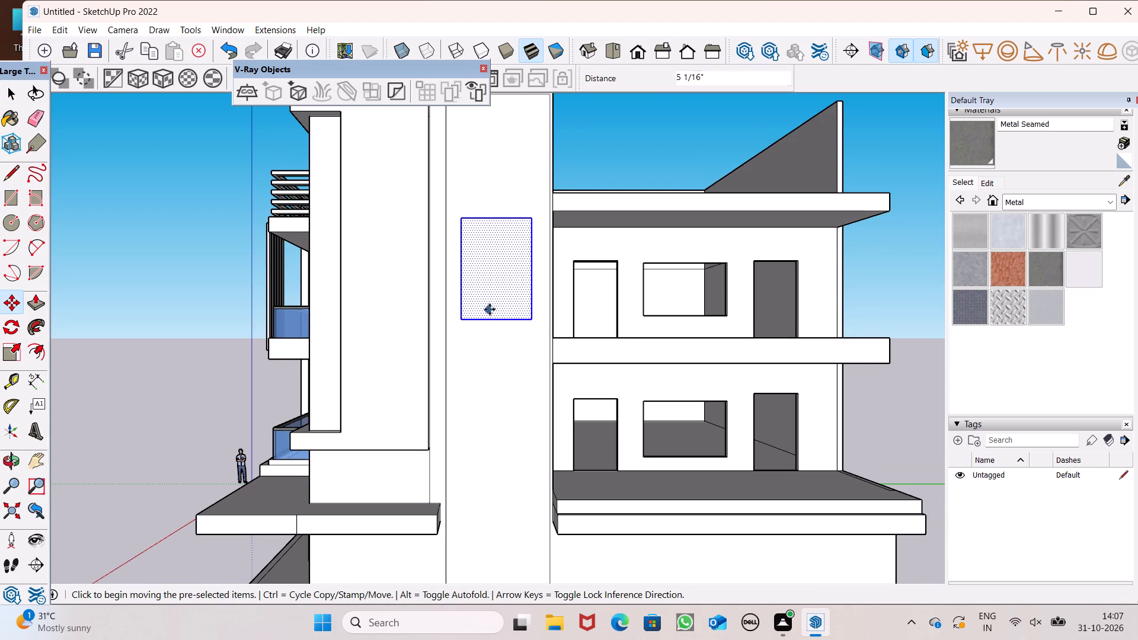
{"action": "scroll", "coordinate": [508, 258], "scroll_direction": "down", "scroll_amount": 6}
{"action": "left_click_drag", "start_coordinate": [504, 286], "coordinate": [504, 367]}
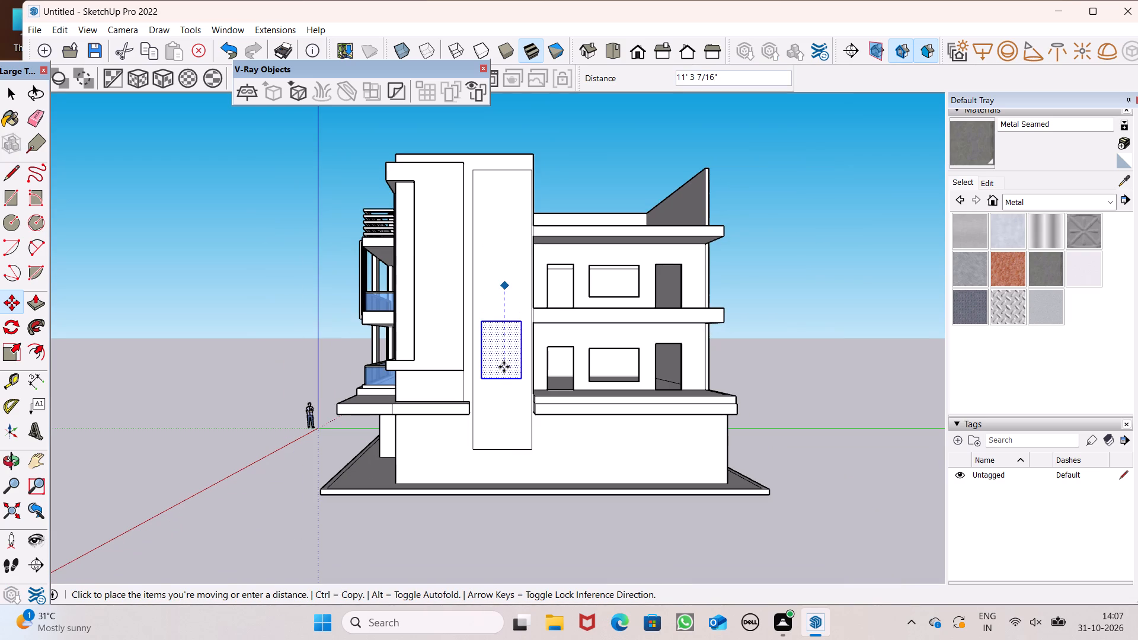
{"action": "left_click_drag", "start_coordinate": [504, 367], "coordinate": [505, 368]}
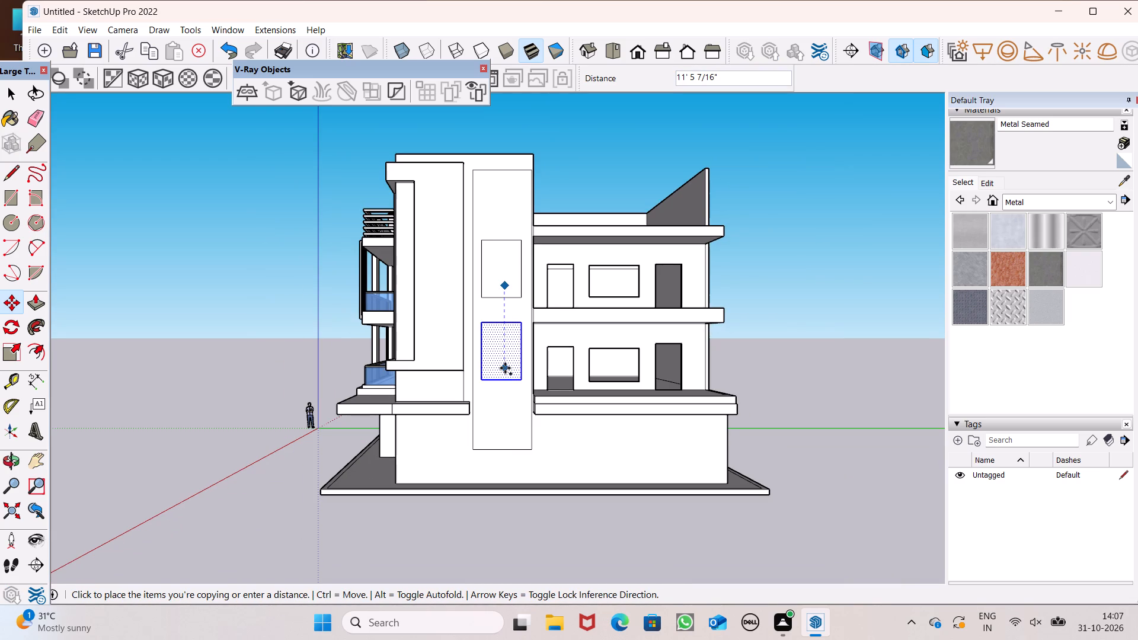
{"action": "left_click_drag", "start_coordinate": [505, 368], "coordinate": [507, 373]}
{"action": "key", "text": "space"}
{"action": "scroll", "coordinate": [497, 264], "scroll_direction": "down", "scroll_amount": 6}
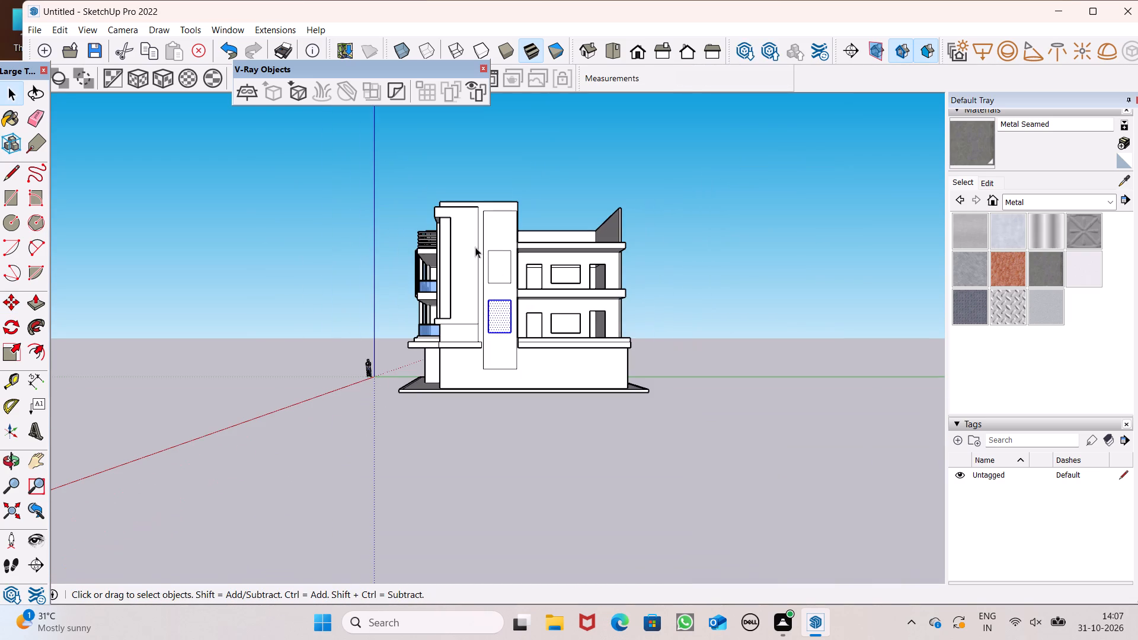
{"action": "left_click", "coordinate": [352, 223]}
Push both window rectangles 6" inward through the tower's side wall to cut two openings.
{"action": "middle_click_drag", "start_coordinate": [529, 331], "coordinate": [540, 440]}
{"action": "scroll", "coordinate": [507, 270], "scroll_direction": "up", "scroll_amount": 7}
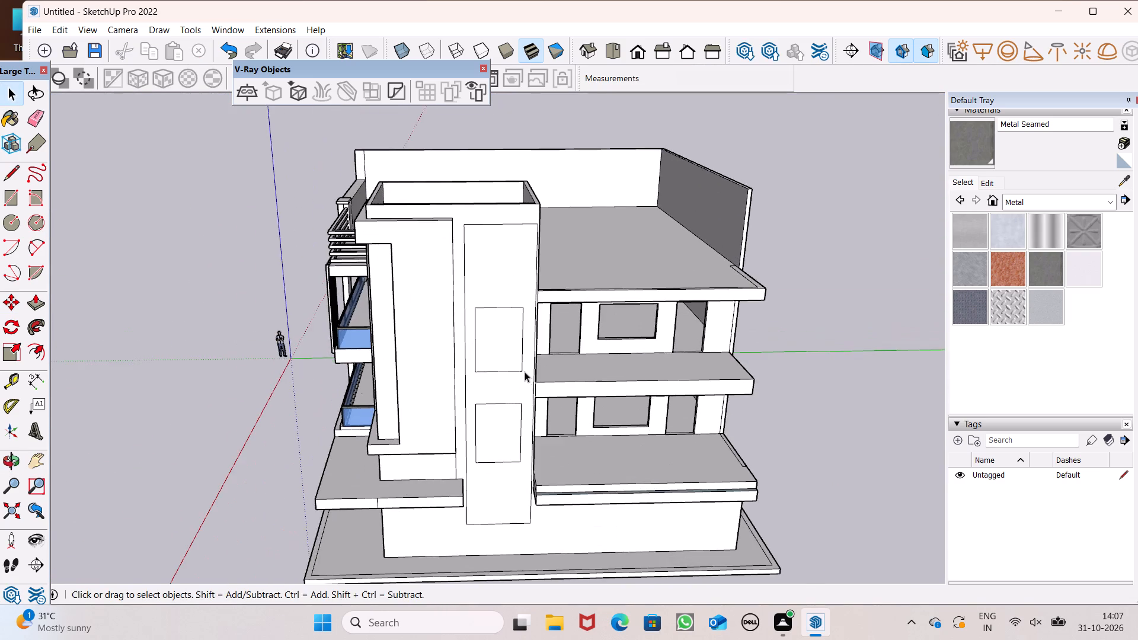
{"action": "scroll", "coordinate": [525, 384], "scroll_direction": "up", "scroll_amount": 1}
{"action": "middle_click_drag", "start_coordinate": [525, 384], "coordinate": [522, 356]}
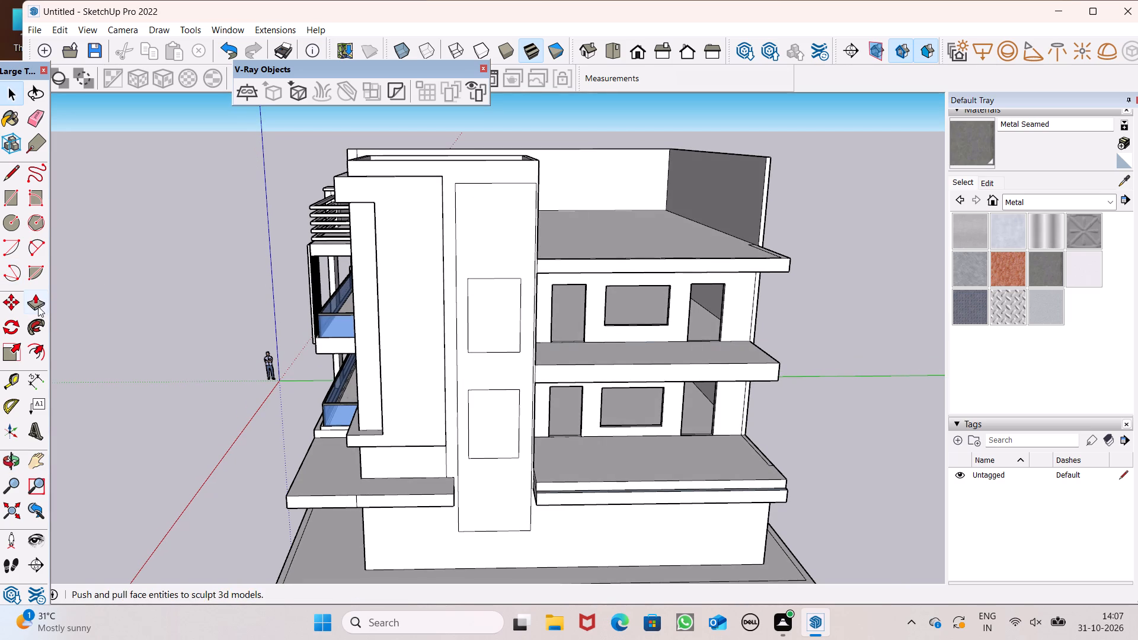
{"action": "left_click", "coordinate": [38, 306]}
{"action": "scroll", "coordinate": [517, 333], "scroll_direction": "up", "scroll_amount": 6}
{"action": "left_click_drag", "start_coordinate": [445, 358], "coordinate": [449, 347]}
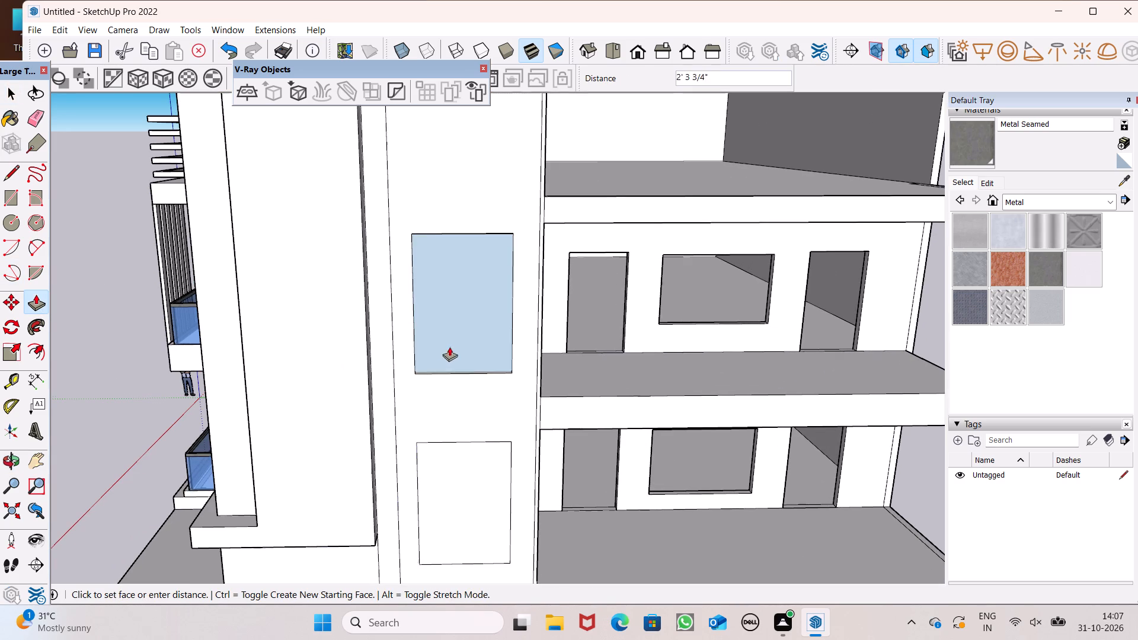
{"action": "left_click_drag", "start_coordinate": [449, 347], "coordinate": [461, 340]}
{"action": "scroll", "coordinate": [462, 300], "scroll_direction": "down", "scroll_amount": 6}
{"action": "scroll", "coordinate": [486, 454], "scroll_direction": "up", "scroll_amount": 4}
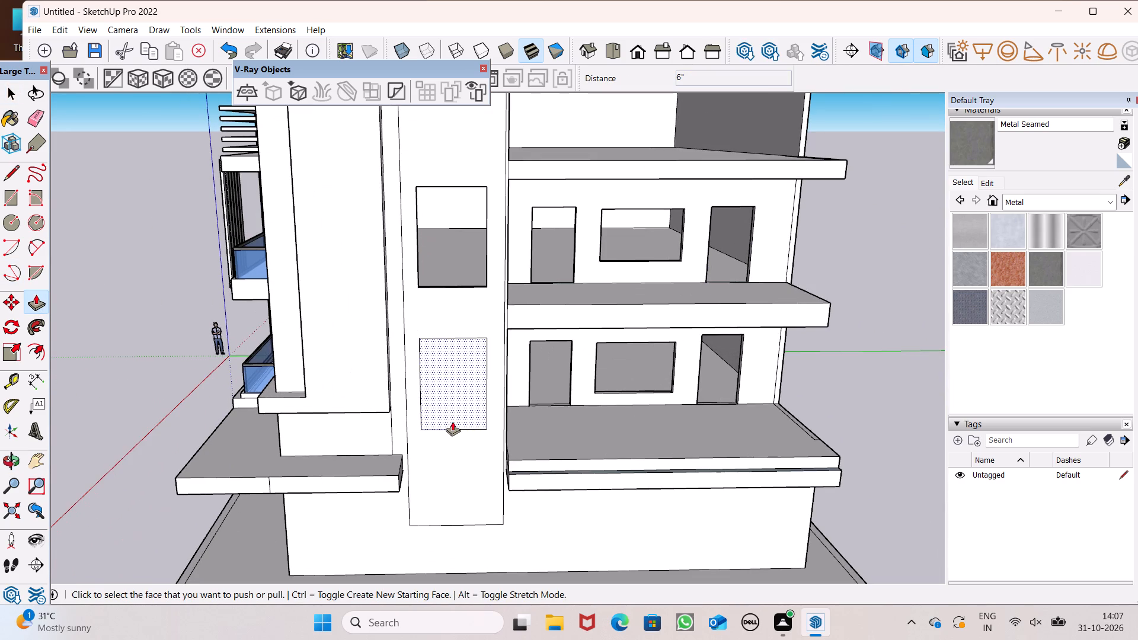
{"action": "left_click_drag", "start_coordinate": [446, 420], "coordinate": [462, 405]}
{"action": "key", "text": "space"}
{"action": "scroll", "coordinate": [439, 305], "scroll_direction": "down", "scroll_amount": 5}
Pull the tall rectangular face around the two window openings outward by about 11 5/8".
{"action": "middle_click_drag", "start_coordinate": [453, 364], "coordinate": [493, 455]}
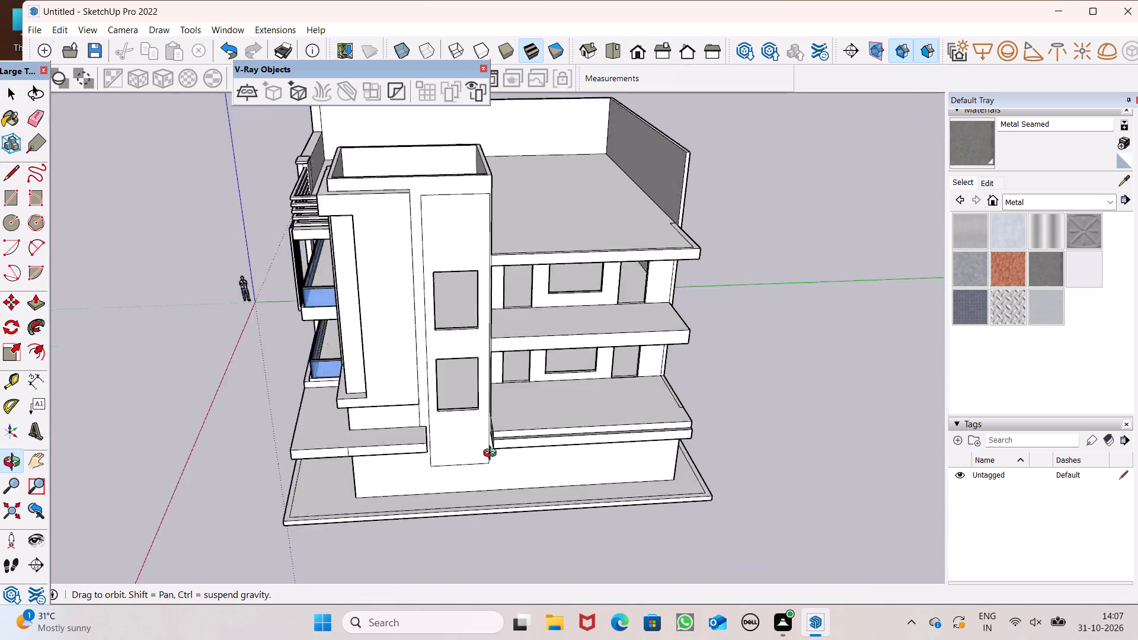
{"action": "middle_click_drag", "start_coordinate": [493, 455], "coordinate": [544, 509]}
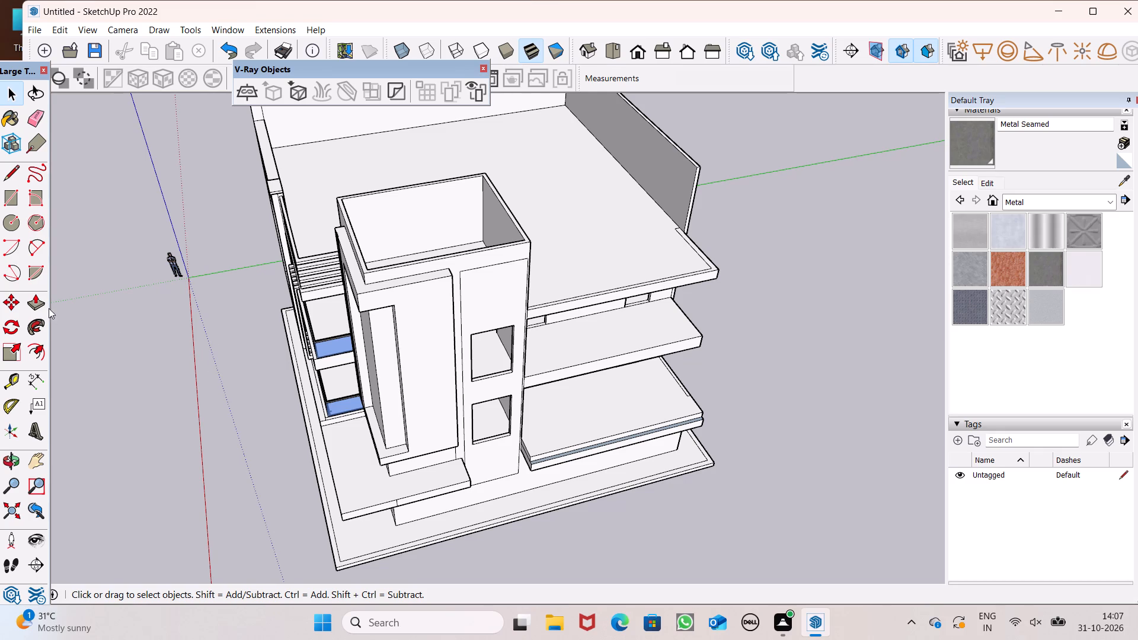
{"action": "left_click", "coordinate": [49, 308]}
{"action": "left_click", "coordinate": [43, 302]}
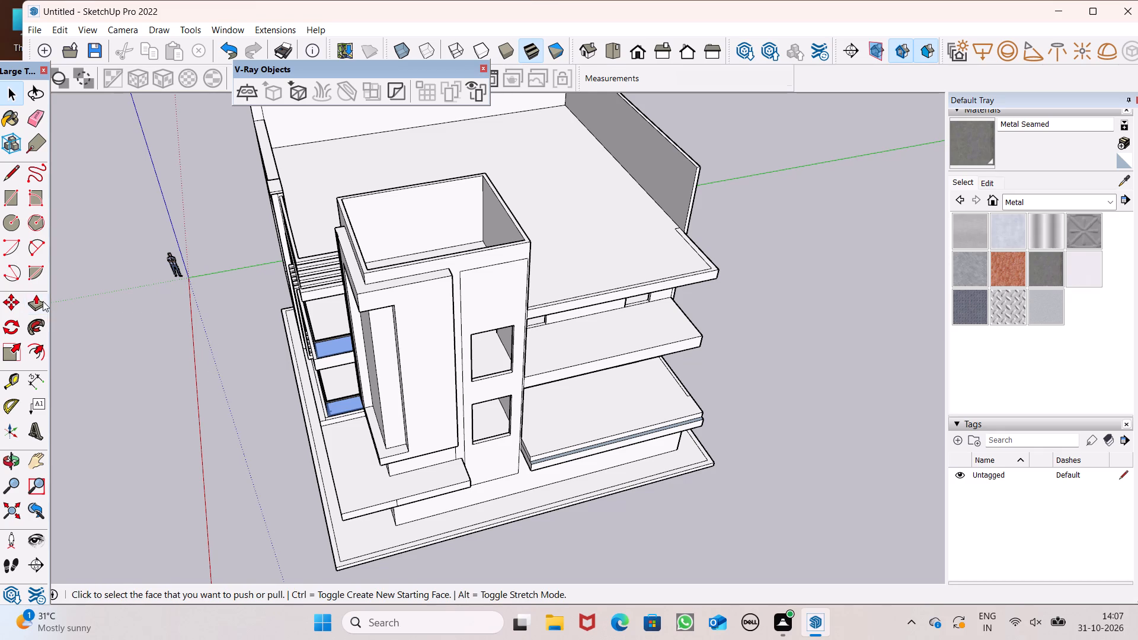
{"action": "scroll", "coordinate": [201, 257], "scroll_direction": "down", "scroll_amount": 2}
{"action": "middle_click_drag", "start_coordinate": [455, 297], "coordinate": [344, 348]}
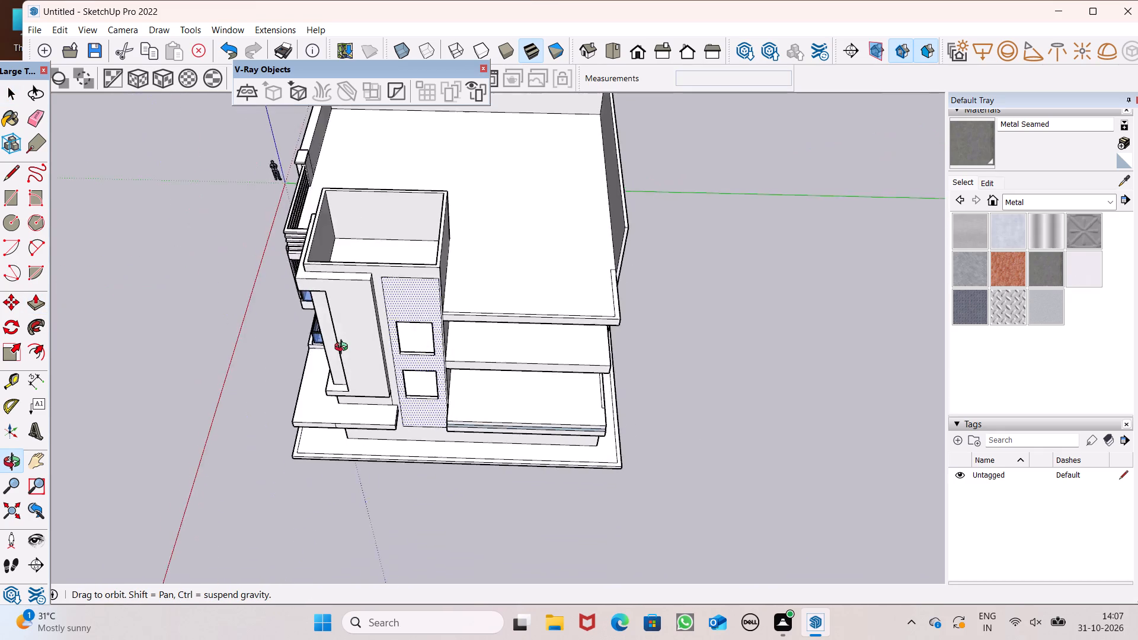
{"action": "middle_click_drag", "start_coordinate": [344, 348], "coordinate": [570, 430]}
{"action": "scroll", "coordinate": [470, 399], "scroll_direction": "up", "scroll_amount": 1}
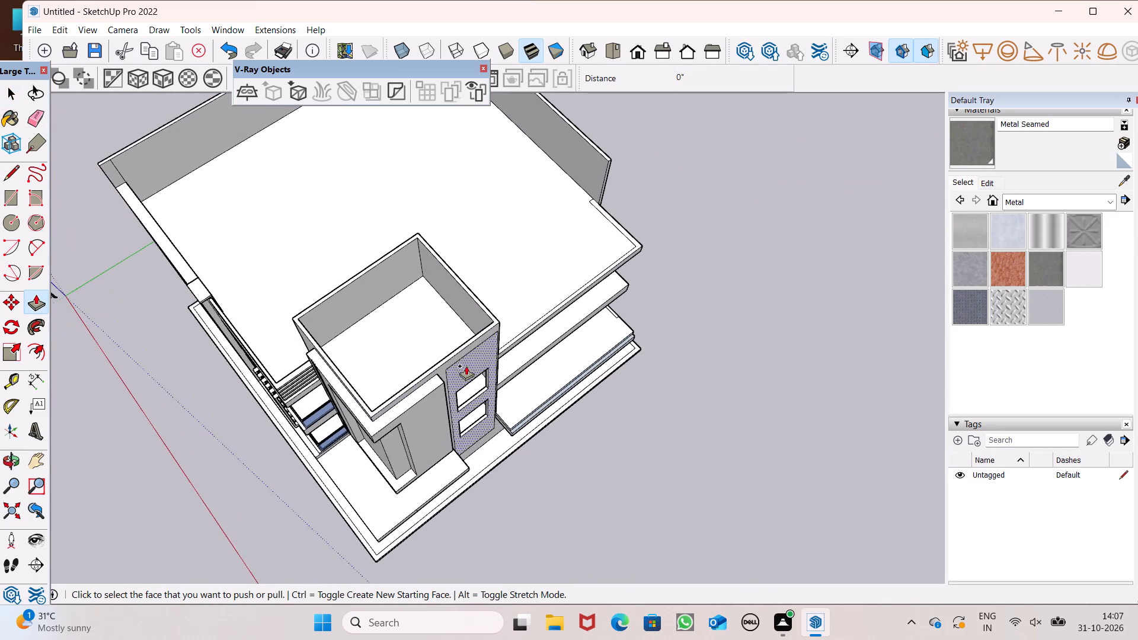
{"action": "scroll", "coordinate": [466, 366], "scroll_direction": "up", "scroll_amount": 10}
{"action": "left_click", "coordinate": [450, 391]}
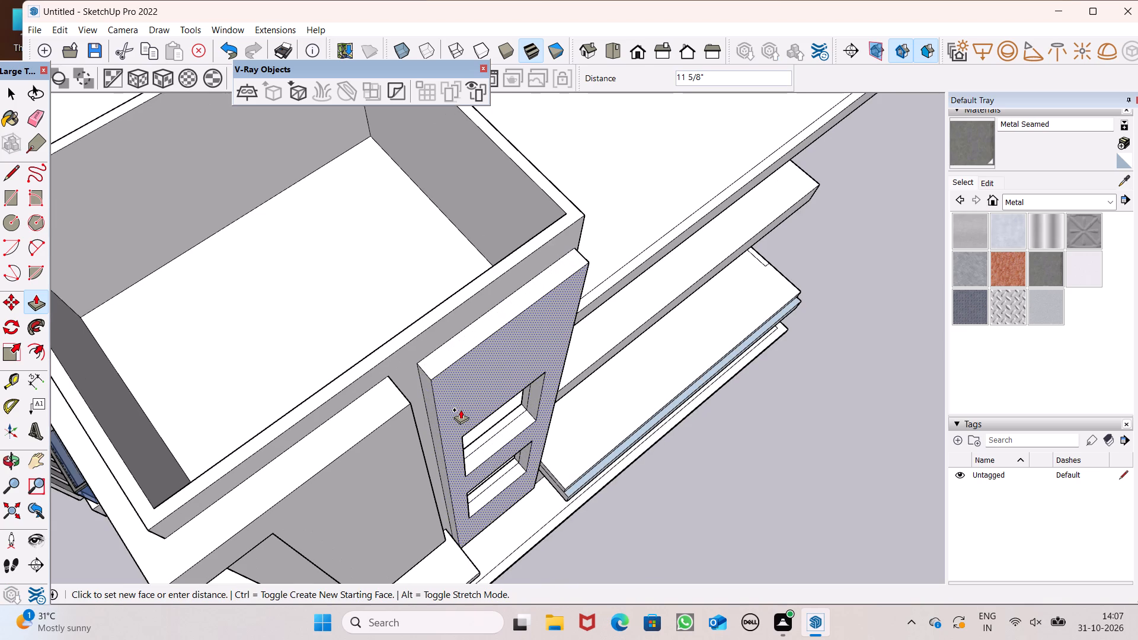
Push the front face of the projecting tall panel back towards the tower by about 4 9/16".
{"action": "scroll", "coordinate": [426, 328], "scroll_direction": "down", "scroll_amount": 4}
{"action": "middle_click_drag", "start_coordinate": [455, 373], "coordinate": [409, 294]}
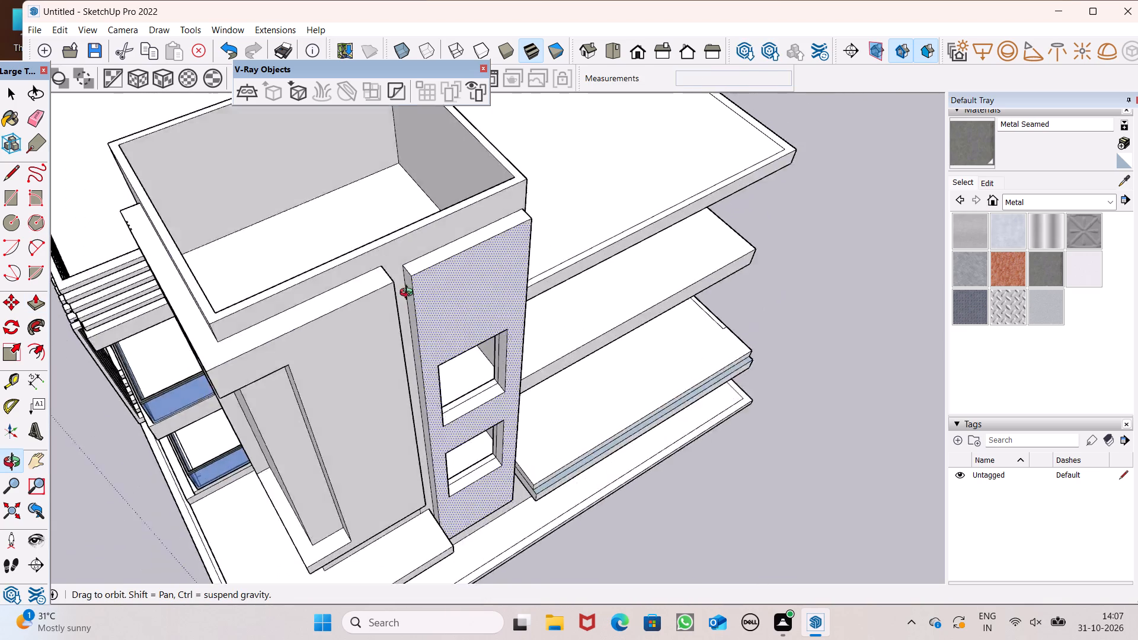
{"action": "middle_click_drag", "start_coordinate": [409, 294], "coordinate": [342, 238]}
{"action": "scroll", "coordinate": [325, 228], "scroll_direction": "down", "scroll_amount": 4}
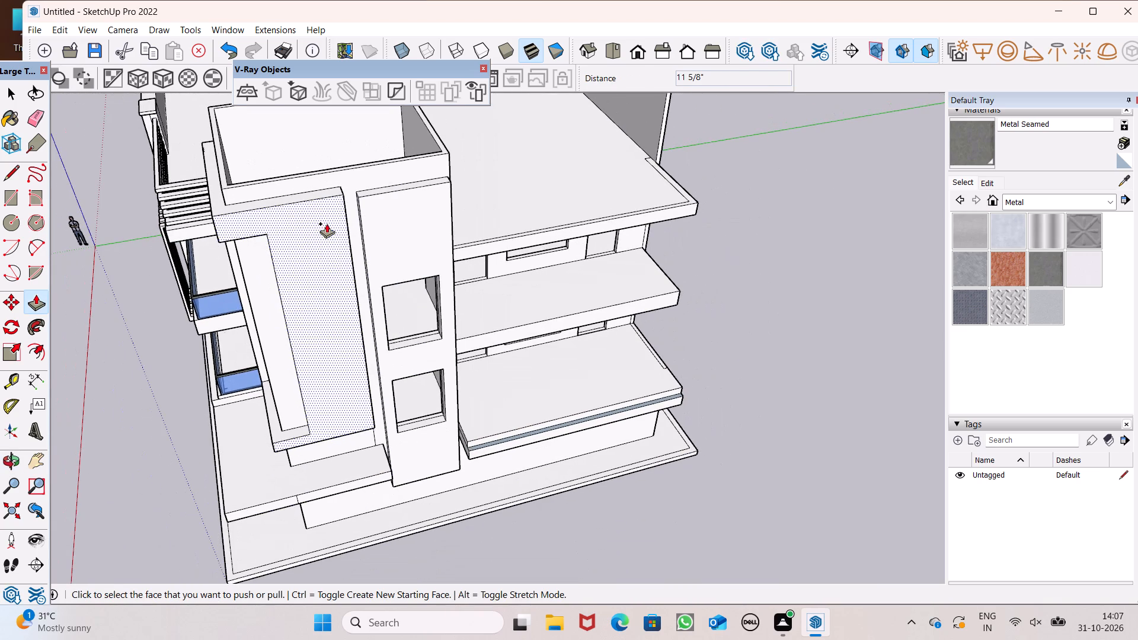
{"action": "middle_click_drag", "start_coordinate": [382, 262], "coordinate": [442, 391]}
{"action": "scroll", "coordinate": [412, 384], "scroll_direction": "up", "scroll_amount": 6}
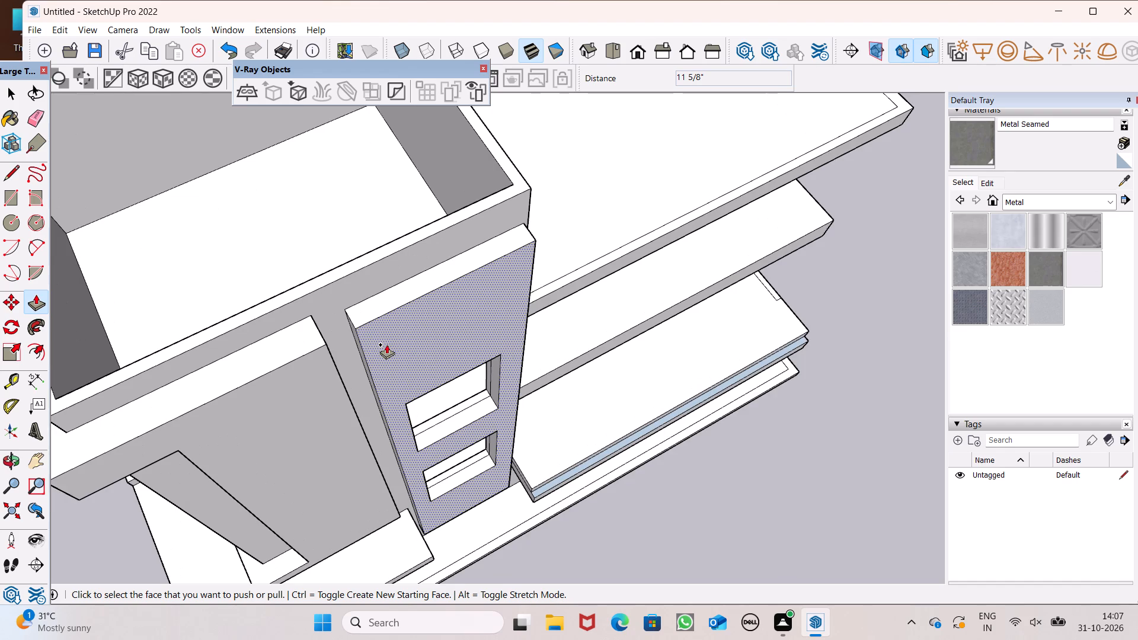
{"action": "scroll", "coordinate": [386, 344], "scroll_direction": "up", "scroll_amount": 3}
{"action": "middle_click_drag", "start_coordinate": [401, 347], "coordinate": [394, 398]}
{"action": "middle_click_drag", "start_coordinate": [394, 398], "coordinate": [392, 379]}
{"action": "scroll", "coordinate": [369, 383], "scroll_direction": "up", "scroll_amount": 3}
{"action": "left_click_drag", "start_coordinate": [353, 395], "coordinate": [346, 380]}
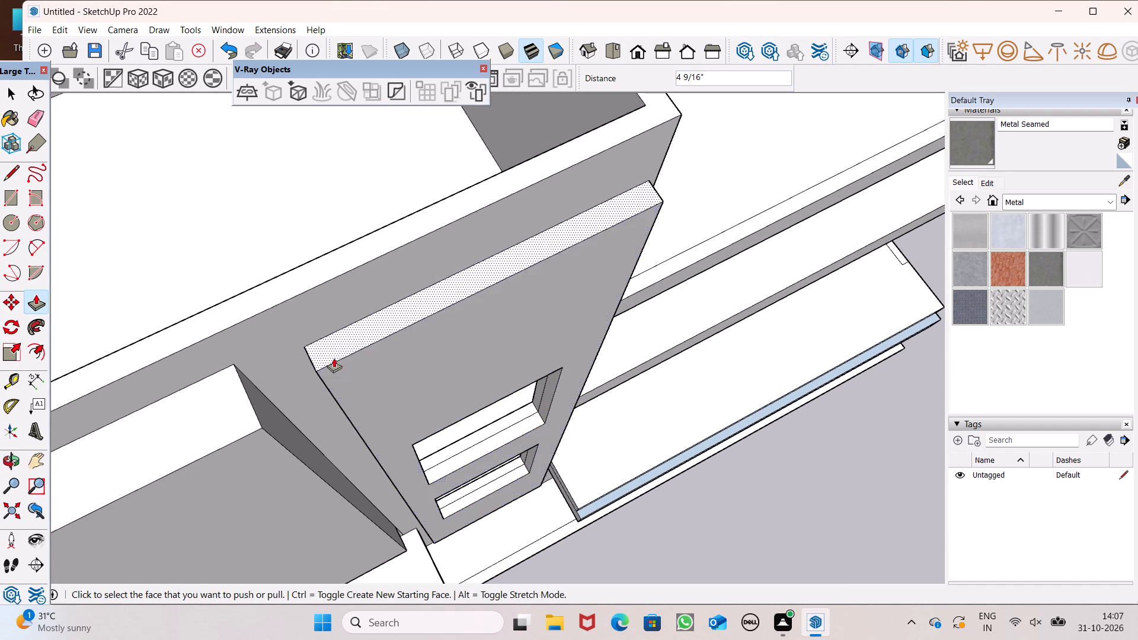
{"action": "scroll", "coordinate": [332, 350], "scroll_direction": "down", "scroll_amount": 4}
{"action": "middle_click_drag", "start_coordinate": [363, 372], "coordinate": [94, 213]}
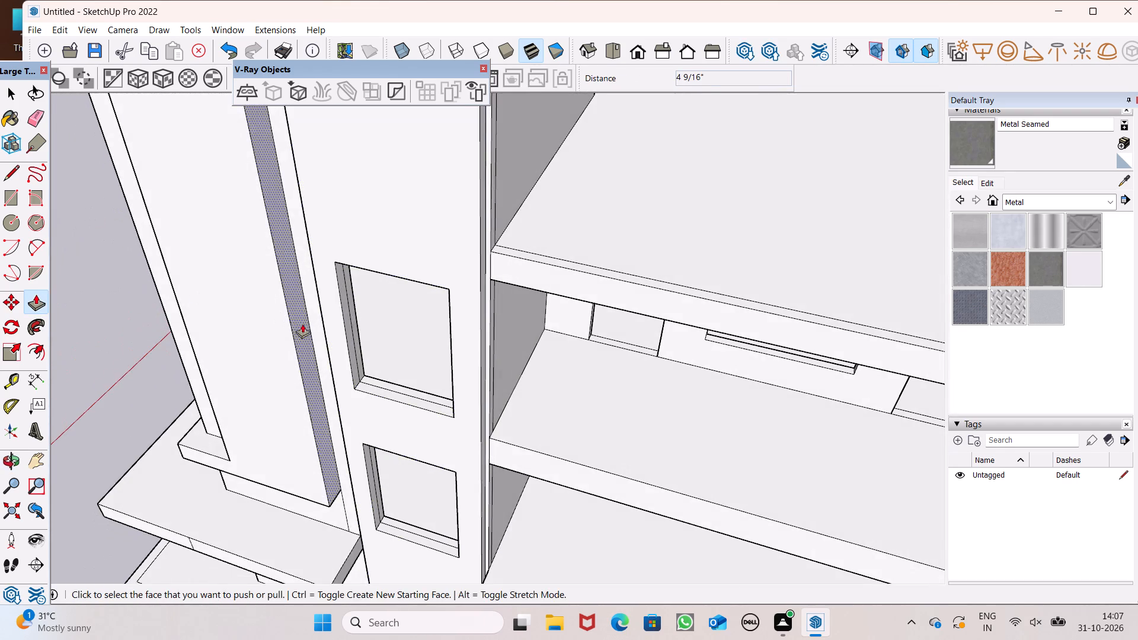
{"action": "middle_click_drag", "start_coordinate": [303, 323], "coordinate": [350, 235]}
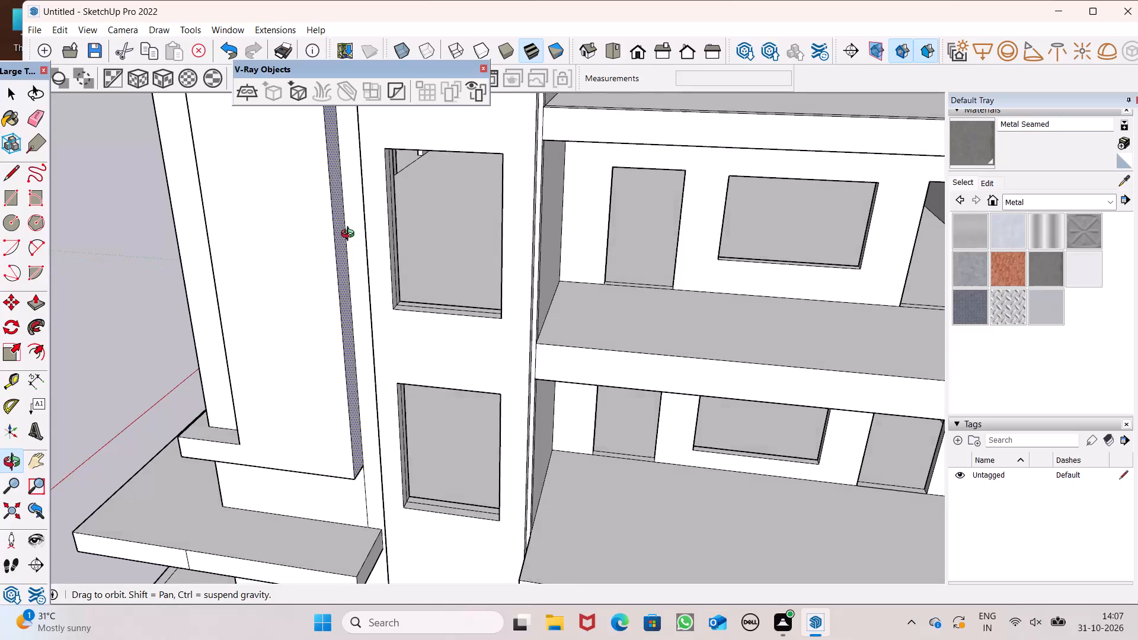
Review the projecting window panel and the side elevation from several angles.
{"action": "middle_click_drag", "start_coordinate": [350, 235], "coordinate": [350, 238]}
{"action": "scroll", "coordinate": [350, 238], "scroll_direction": "up", "scroll_amount": 1}
{"action": "scroll", "coordinate": [373, 307], "scroll_direction": "down", "scroll_amount": 11}
{"action": "middle_click_drag", "start_coordinate": [409, 335], "coordinate": [442, 236]}
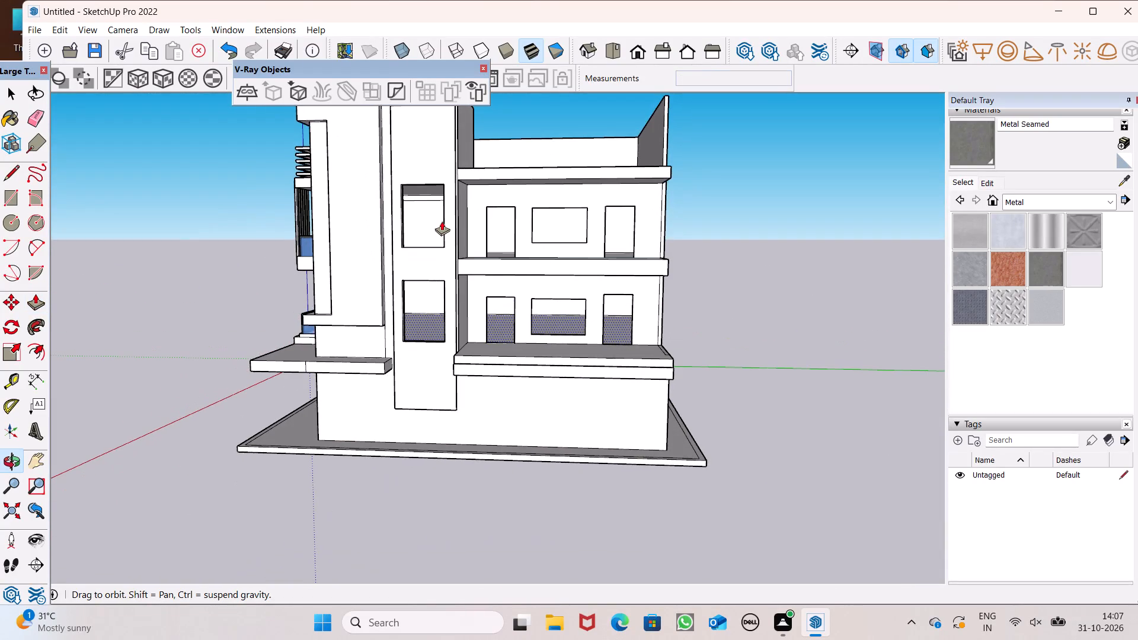
{"action": "scroll", "coordinate": [442, 221], "scroll_direction": "down", "scroll_amount": 1}
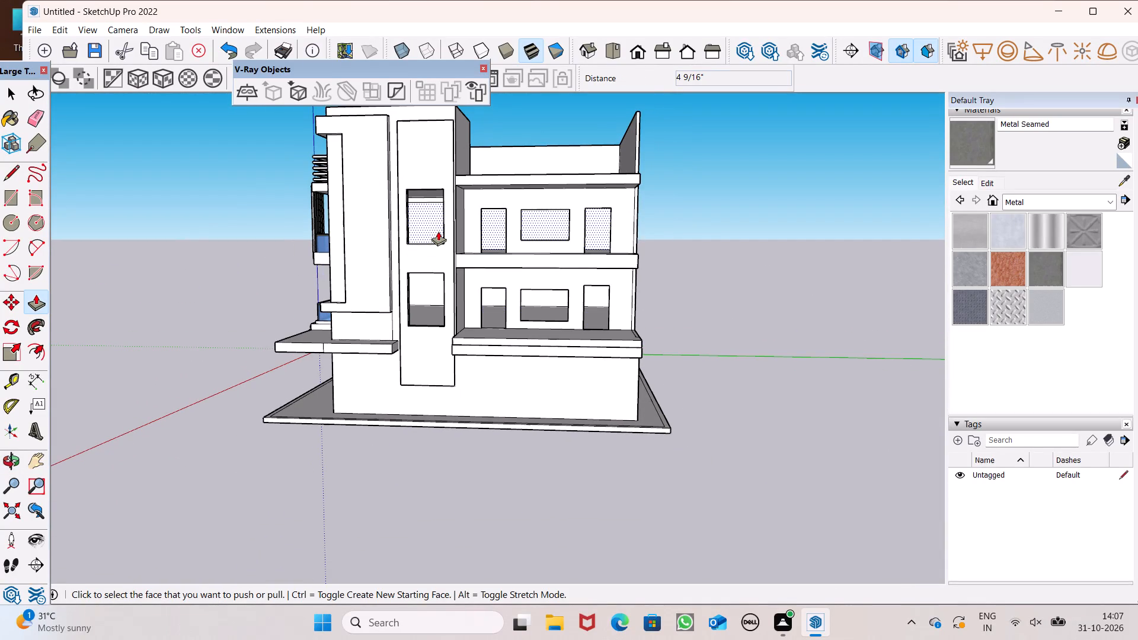
{"action": "middle_click_drag", "start_coordinate": [494, 446], "coordinate": [597, 431]}
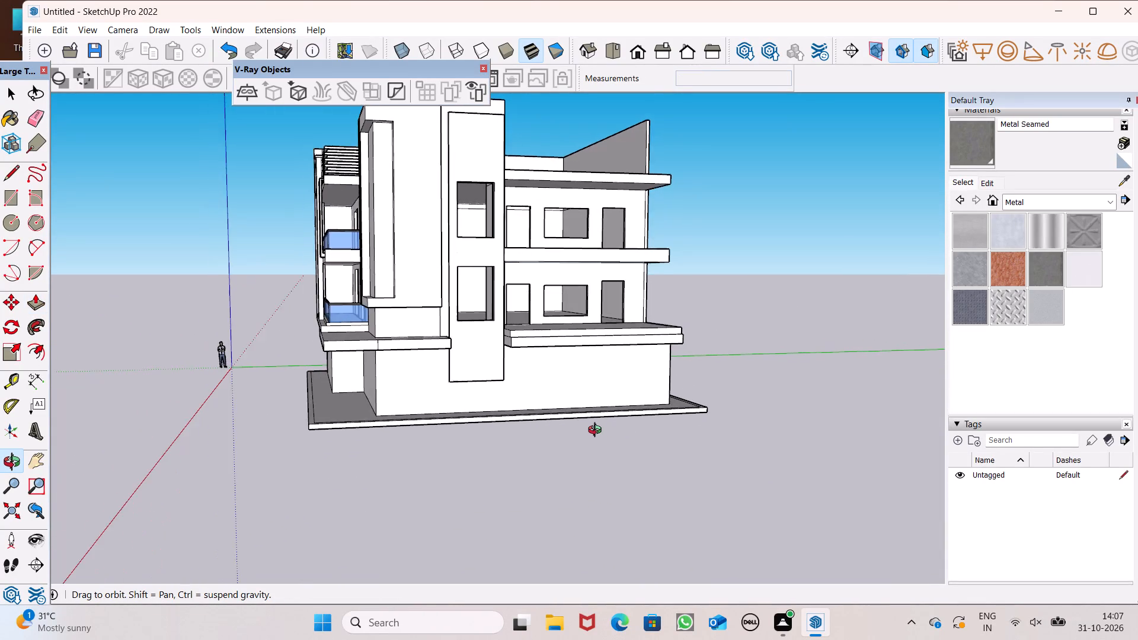
{"action": "middle_click_drag", "start_coordinate": [597, 431], "coordinate": [600, 424]}
Draw a rectangle about 6' 3" wide on the projecting panel, below the lower window opening and inset from its edges.
{"action": "scroll", "coordinate": [490, 338], "scroll_direction": "up", "scroll_amount": 5}
{"action": "middle_click_drag", "start_coordinate": [506, 354], "coordinate": [485, 324]}
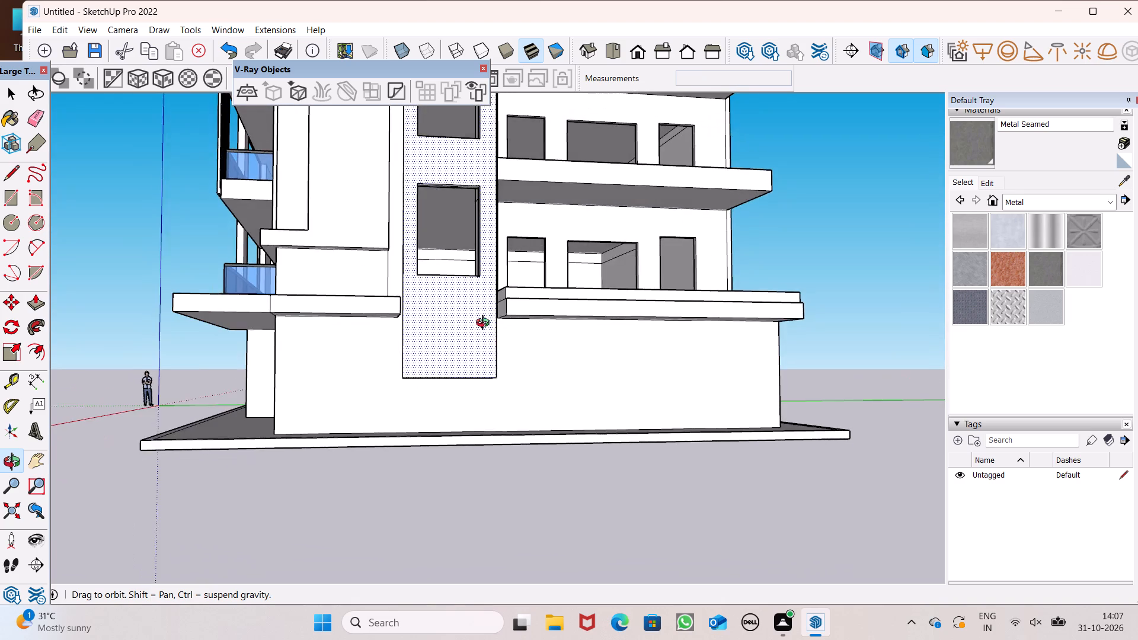
{"action": "middle_click_drag", "start_coordinate": [485, 324], "coordinate": [462, 332]}
{"action": "middle_click_drag", "start_coordinate": [461, 333], "coordinate": [467, 358]}
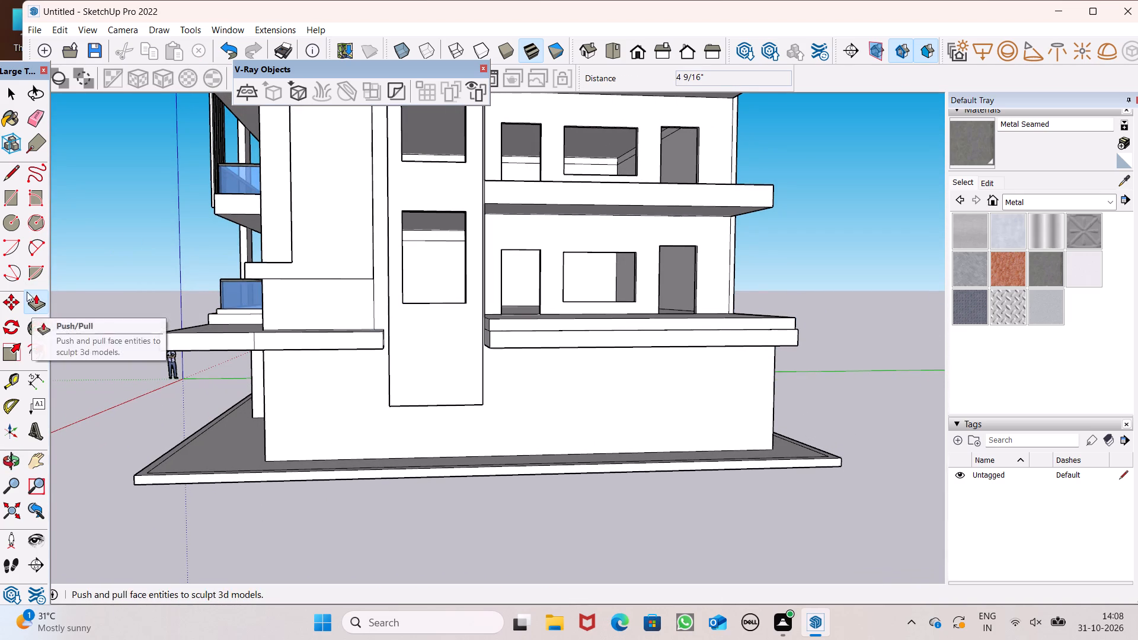
{"action": "left_click", "coordinate": [9, 200]}
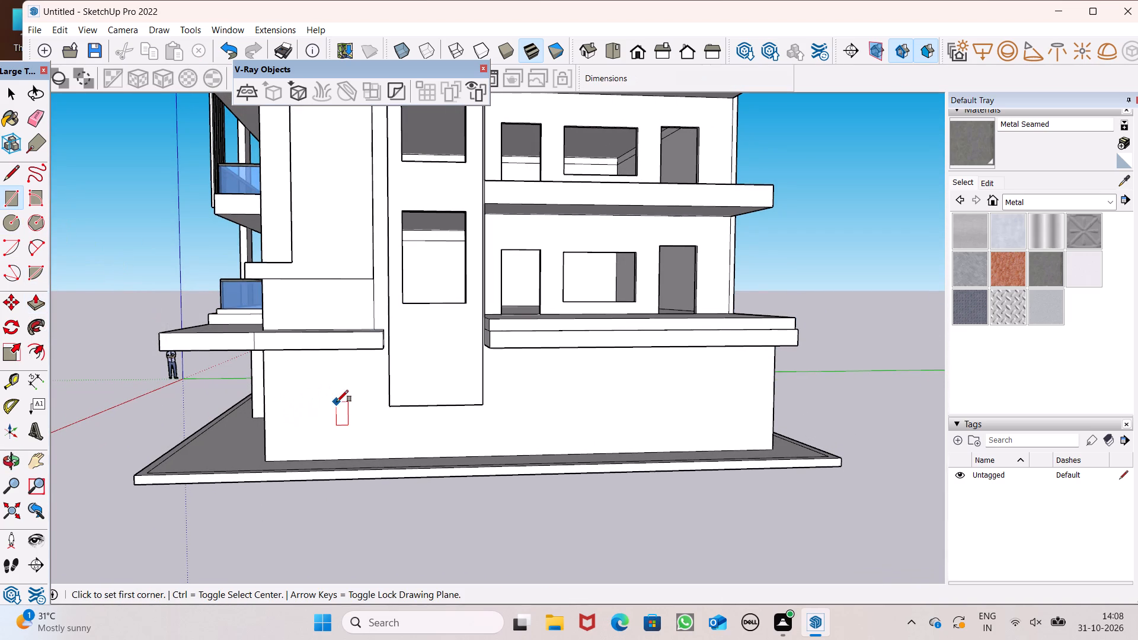
{"action": "scroll", "coordinate": [497, 364], "scroll_direction": "up", "scroll_amount": 4}
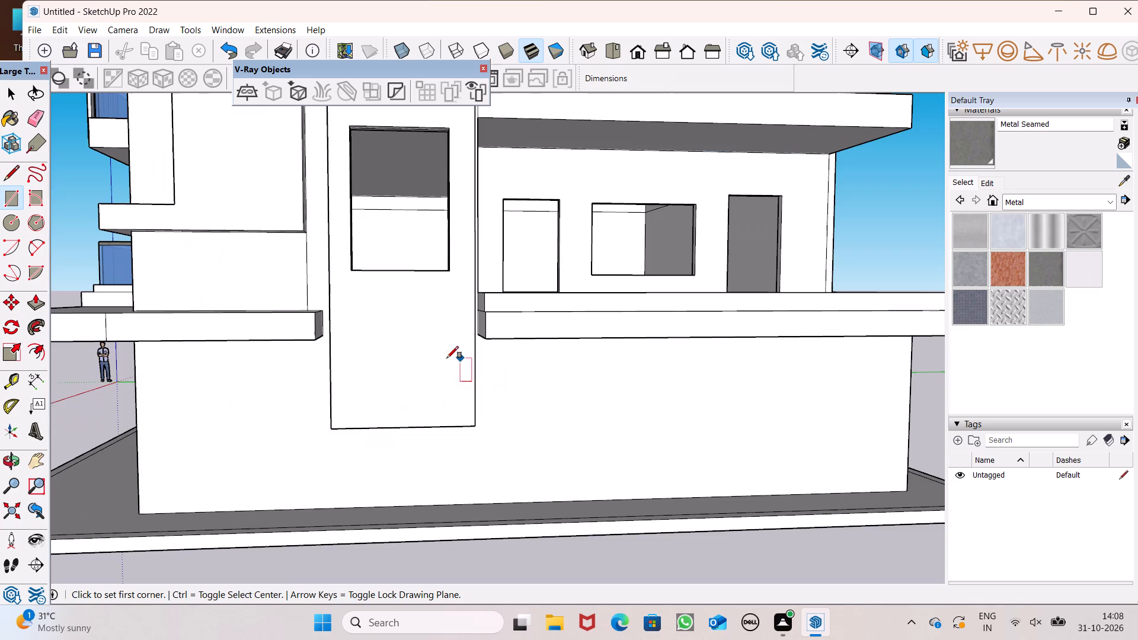
{"action": "scroll", "coordinate": [406, 356], "scroll_direction": "up", "scroll_amount": 3}
{"action": "scroll", "coordinate": [354, 348], "scroll_direction": "up", "scroll_amount": 2}
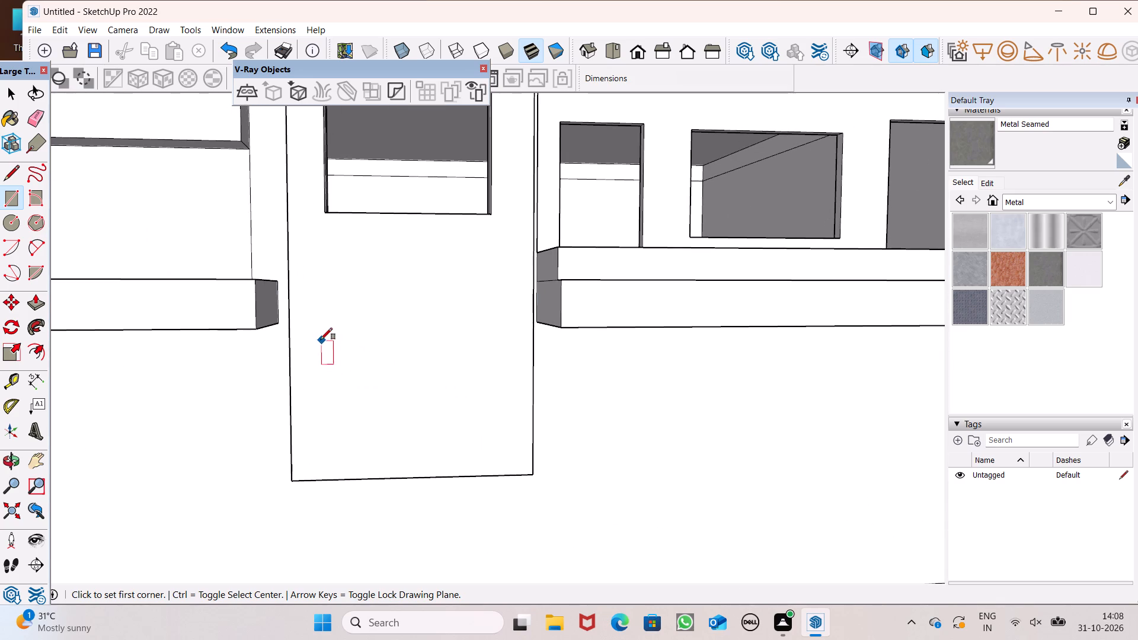
{"action": "left_click", "coordinate": [315, 326]}
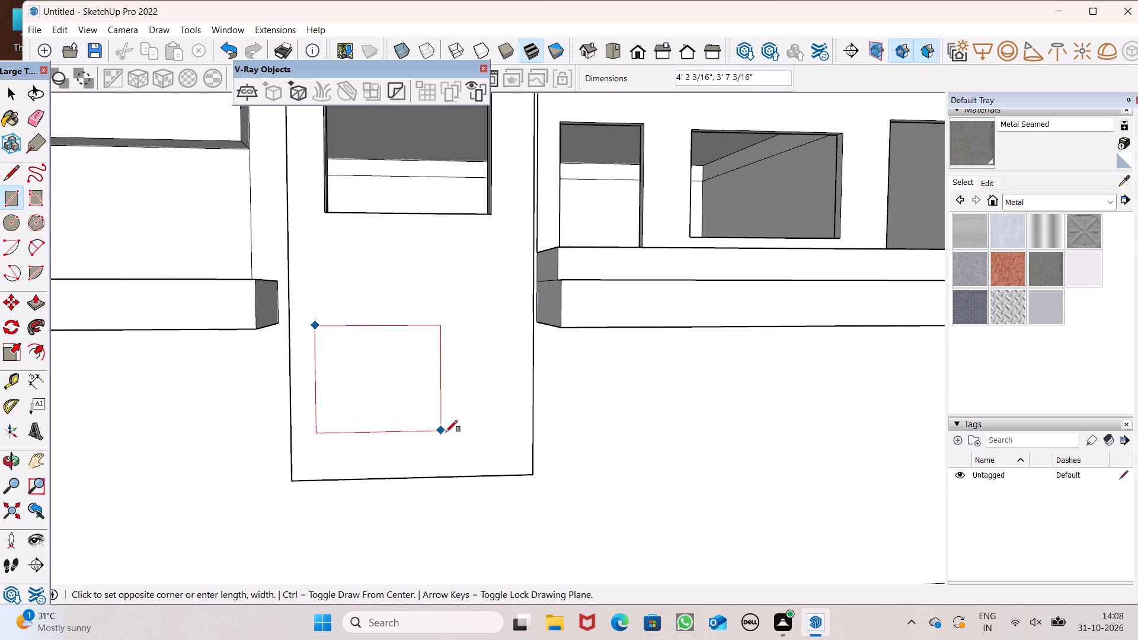
{"action": "left_click", "coordinate": [503, 442]}
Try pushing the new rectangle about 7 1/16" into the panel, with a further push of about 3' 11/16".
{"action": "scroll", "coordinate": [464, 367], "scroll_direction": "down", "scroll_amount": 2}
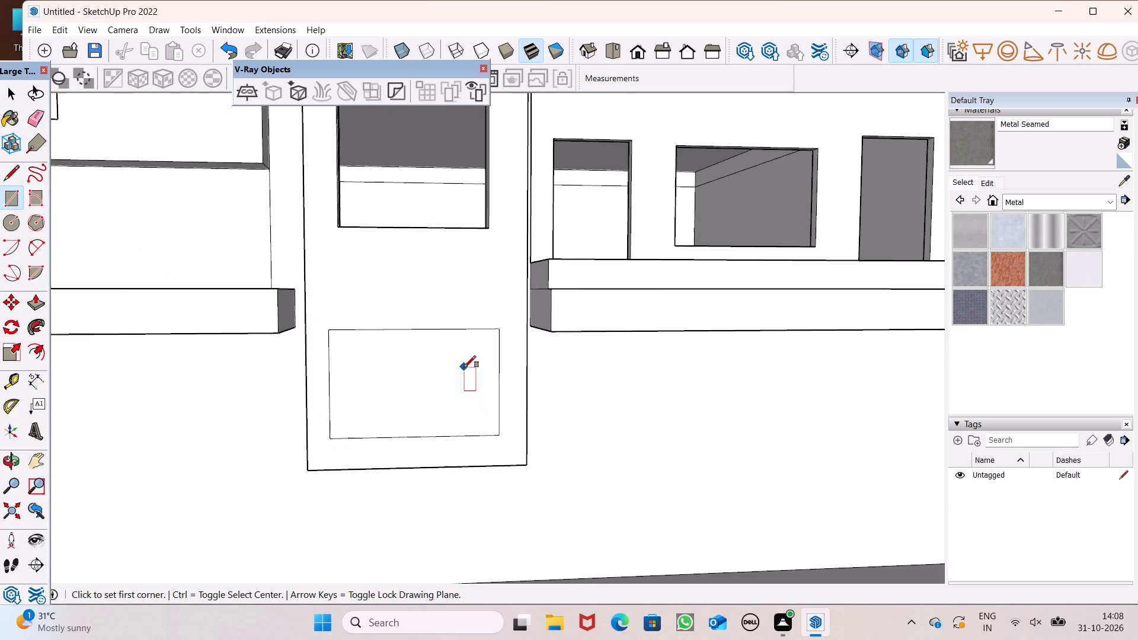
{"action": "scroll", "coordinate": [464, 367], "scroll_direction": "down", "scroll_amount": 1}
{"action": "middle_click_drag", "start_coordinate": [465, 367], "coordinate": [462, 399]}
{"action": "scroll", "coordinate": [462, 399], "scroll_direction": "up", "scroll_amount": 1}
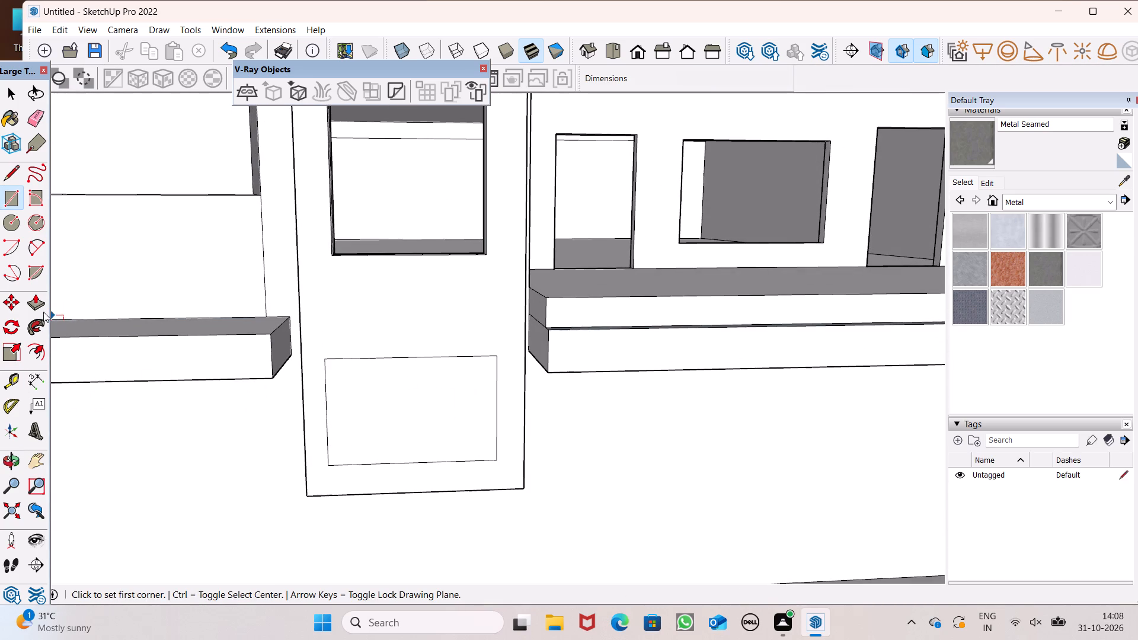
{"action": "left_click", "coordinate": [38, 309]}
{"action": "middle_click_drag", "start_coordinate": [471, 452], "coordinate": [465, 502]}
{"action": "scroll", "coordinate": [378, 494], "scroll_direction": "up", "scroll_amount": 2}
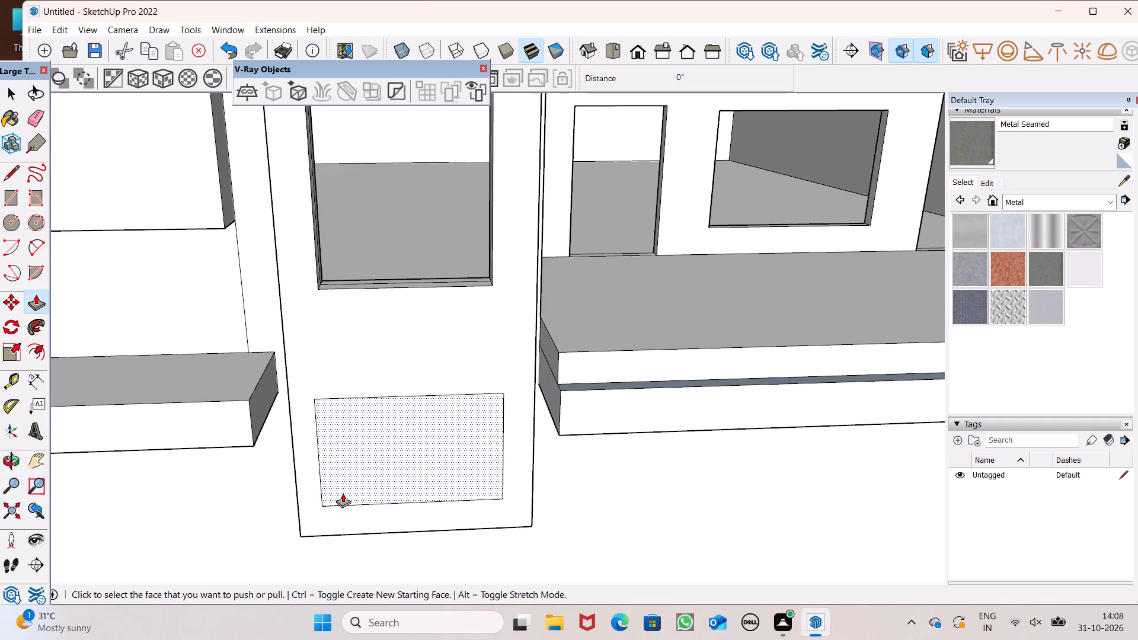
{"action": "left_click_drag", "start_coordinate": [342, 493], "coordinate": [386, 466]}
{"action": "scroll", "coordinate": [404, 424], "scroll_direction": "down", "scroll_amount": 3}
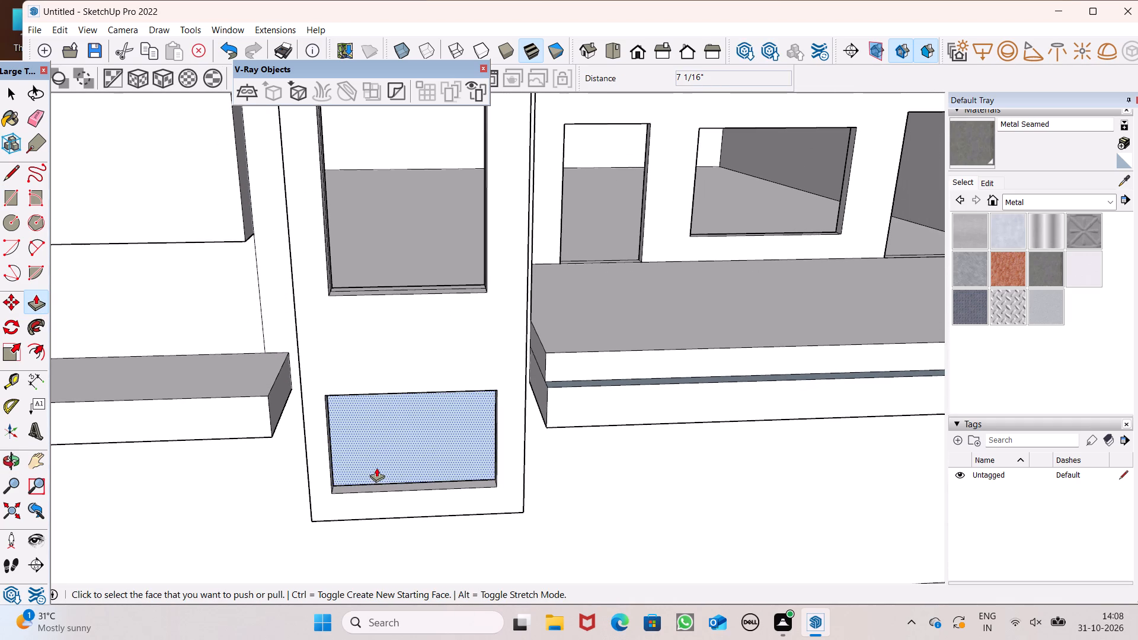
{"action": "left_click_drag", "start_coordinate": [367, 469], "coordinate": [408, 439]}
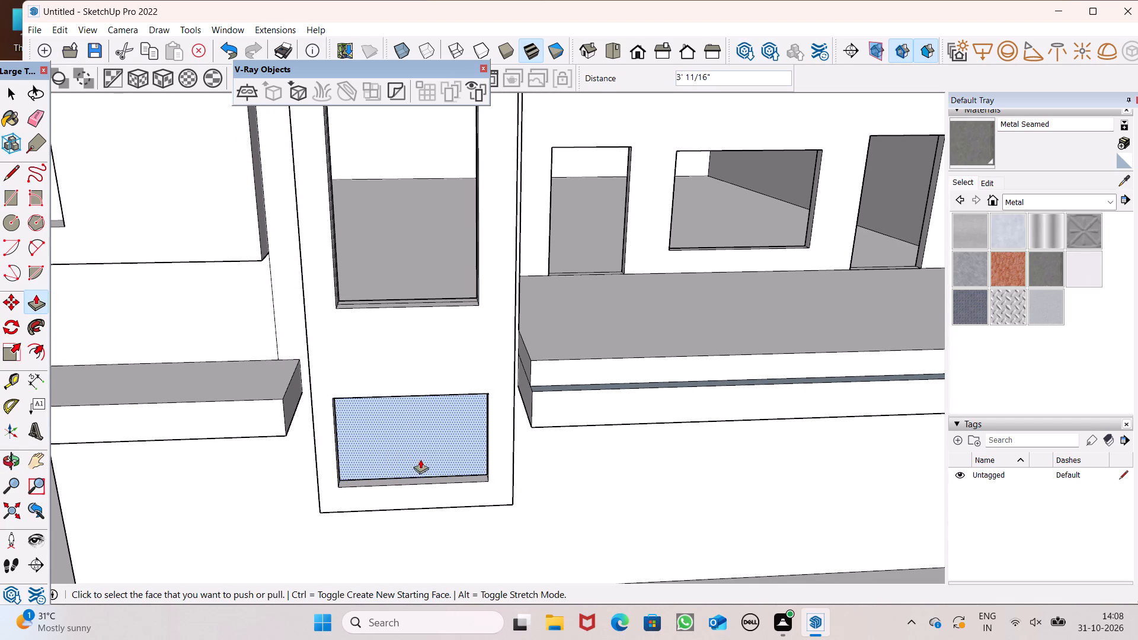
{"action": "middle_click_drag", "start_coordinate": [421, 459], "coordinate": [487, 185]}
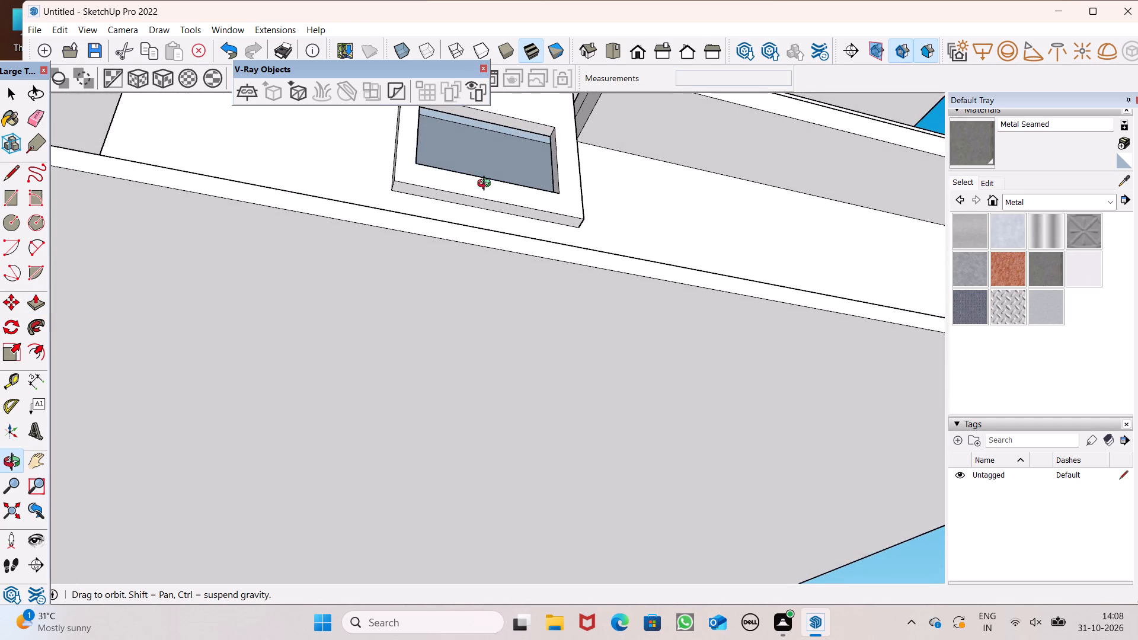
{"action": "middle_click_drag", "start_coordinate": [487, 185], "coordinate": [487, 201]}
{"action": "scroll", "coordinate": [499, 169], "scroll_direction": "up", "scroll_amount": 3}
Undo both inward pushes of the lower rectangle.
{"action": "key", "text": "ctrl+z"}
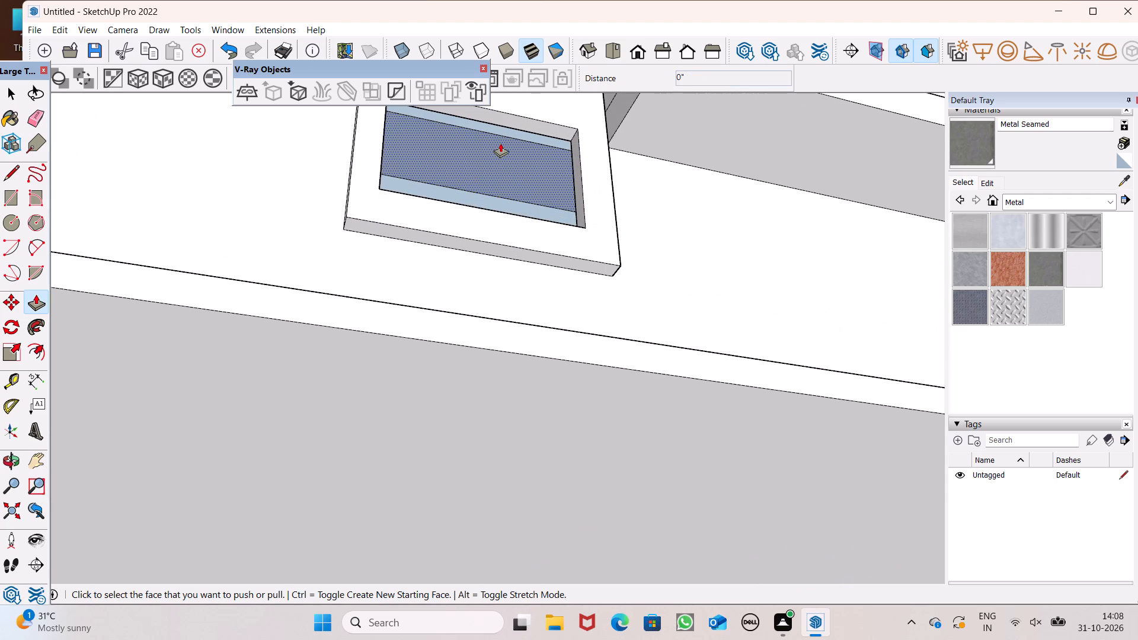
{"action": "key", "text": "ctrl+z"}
Draw a line about 6' 3 5/8" long across the lower rectangle, slightly below its top edge.
{"action": "scroll", "coordinate": [494, 152], "scroll_direction": "down", "scroll_amount": 4}
{"action": "middle_click_drag", "start_coordinate": [492, 162], "coordinate": [446, 273]}
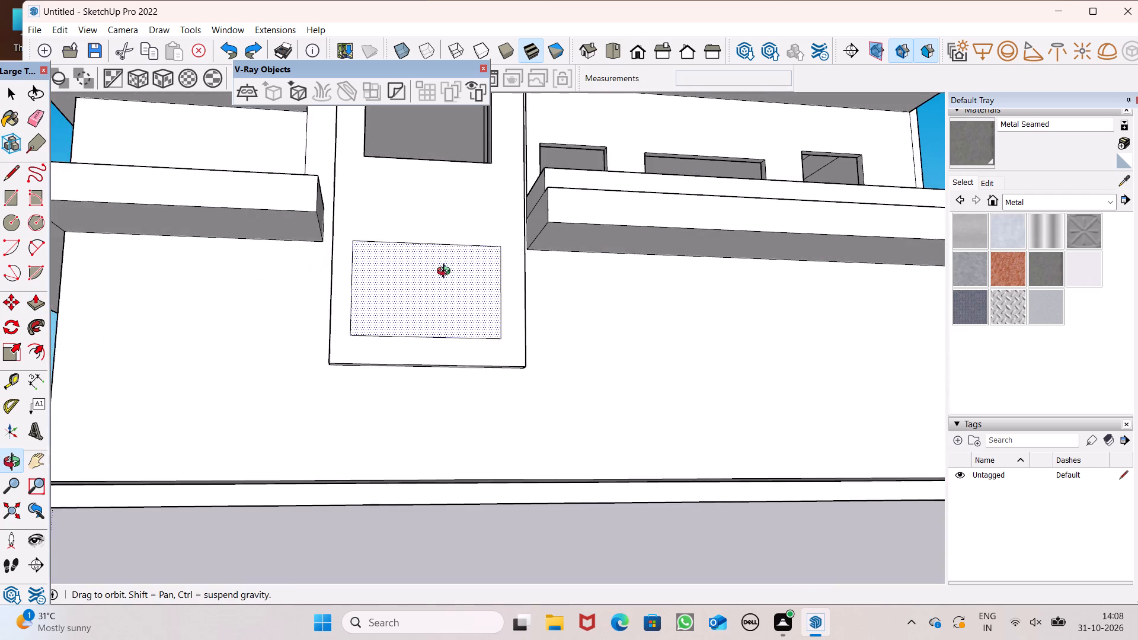
{"action": "middle_click_drag", "start_coordinate": [446, 273], "coordinate": [442, 276]}
{"action": "left_click", "coordinate": [9, 181]}
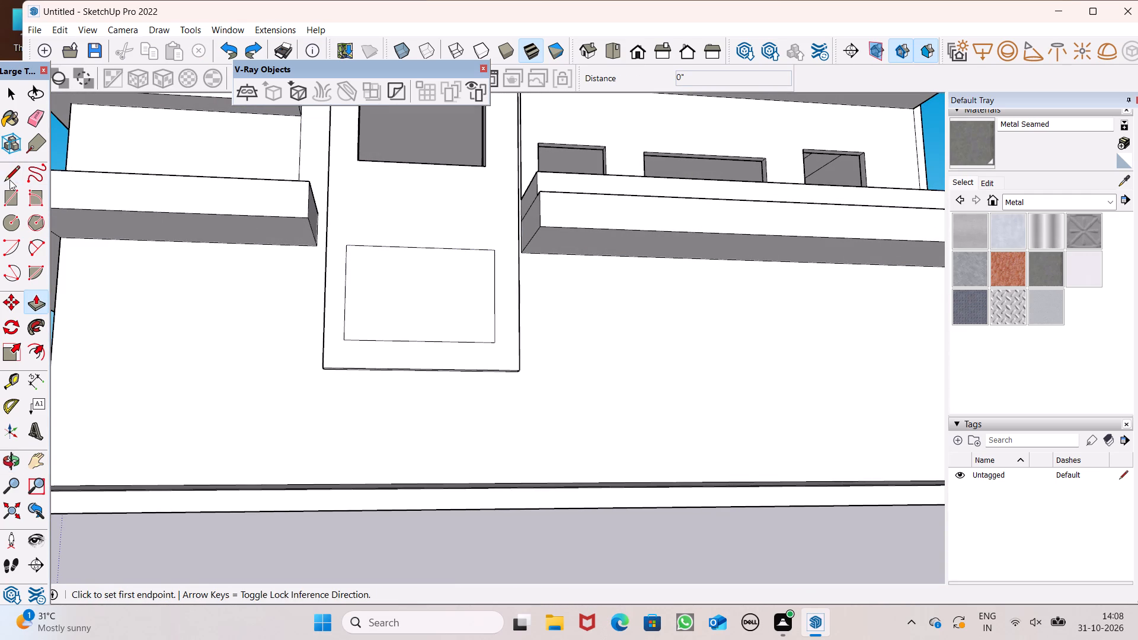
{"action": "scroll", "coordinate": [376, 248], "scroll_direction": "up", "scroll_amount": 3}
{"action": "left_click_drag", "start_coordinate": [334, 267], "coordinate": [375, 270]}
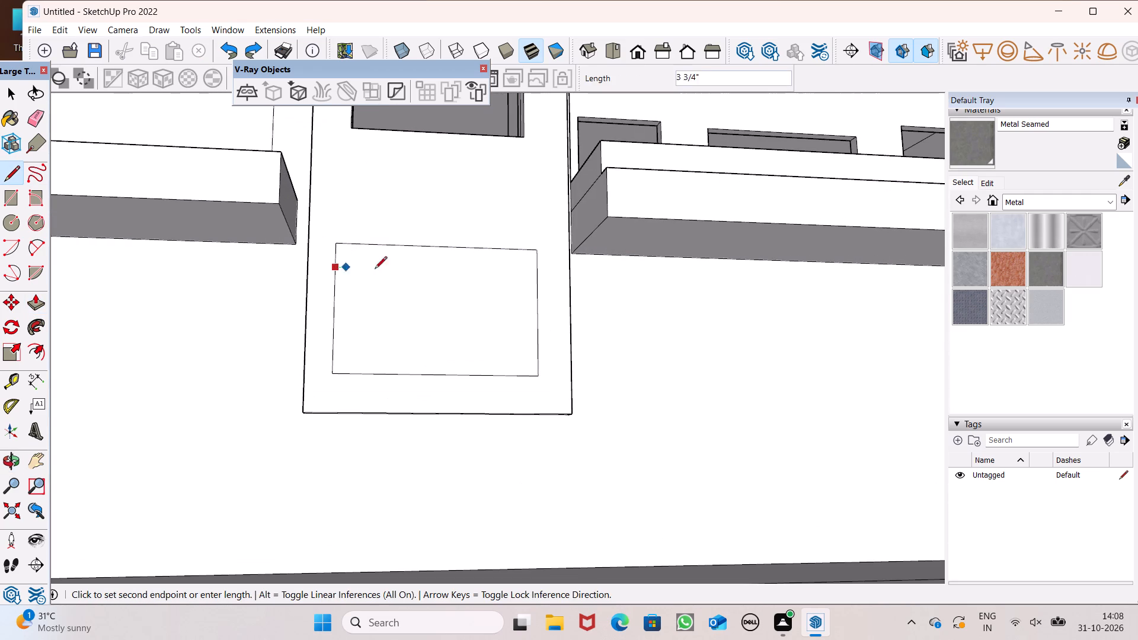
{"action": "left_click_drag", "start_coordinate": [375, 270], "coordinate": [363, 270]}
{"action": "left_click", "coordinate": [541, 274]}
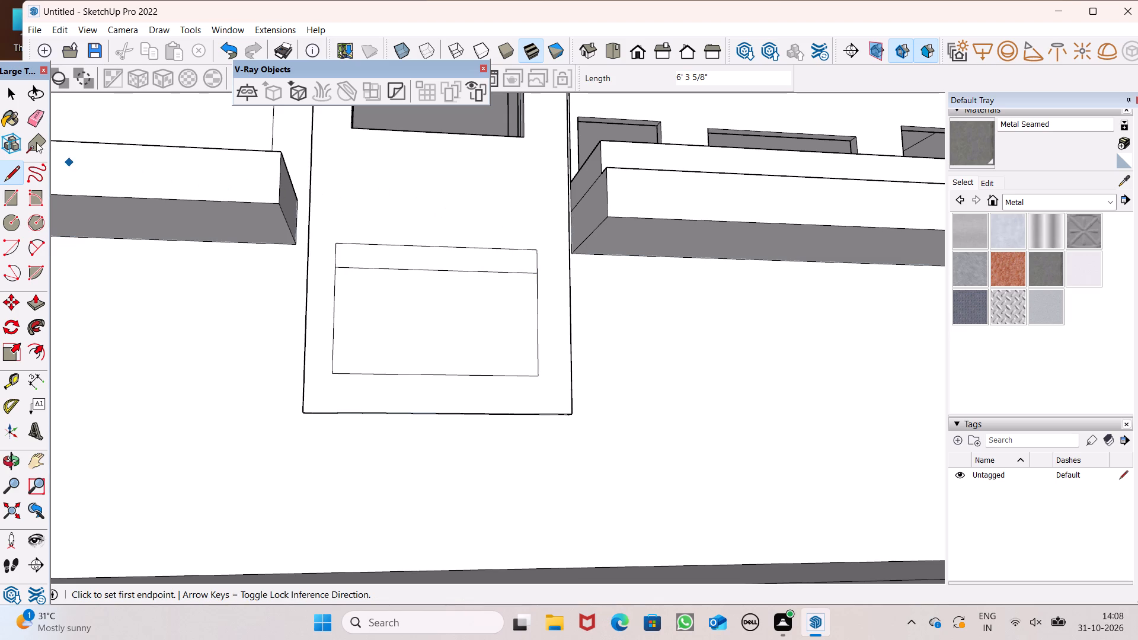
Erase the lower rectangle's original top edge and the short side edges above the new line.
{"action": "left_click_drag", "start_coordinate": [34, 117], "coordinate": [49, 125]}
{"action": "left_click_drag", "start_coordinate": [365, 241], "coordinate": [357, 243]}
{"action": "key", "text": "space"}
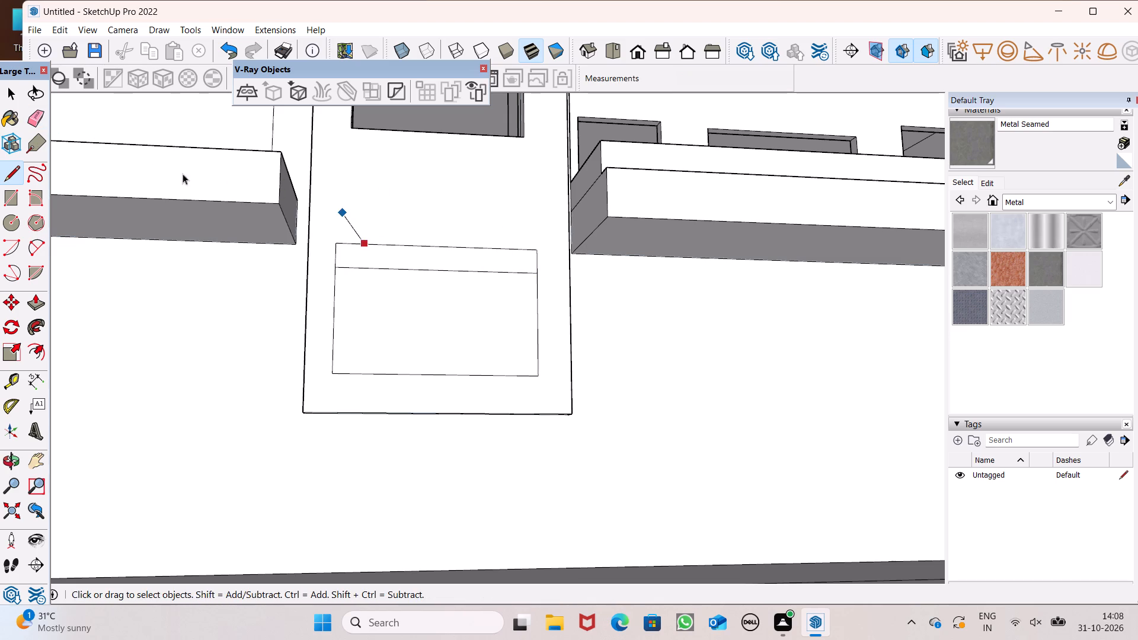
{"action": "left_click", "coordinate": [35, 117]}
{"action": "left_click_drag", "start_coordinate": [347, 241], "coordinate": [462, 249]}
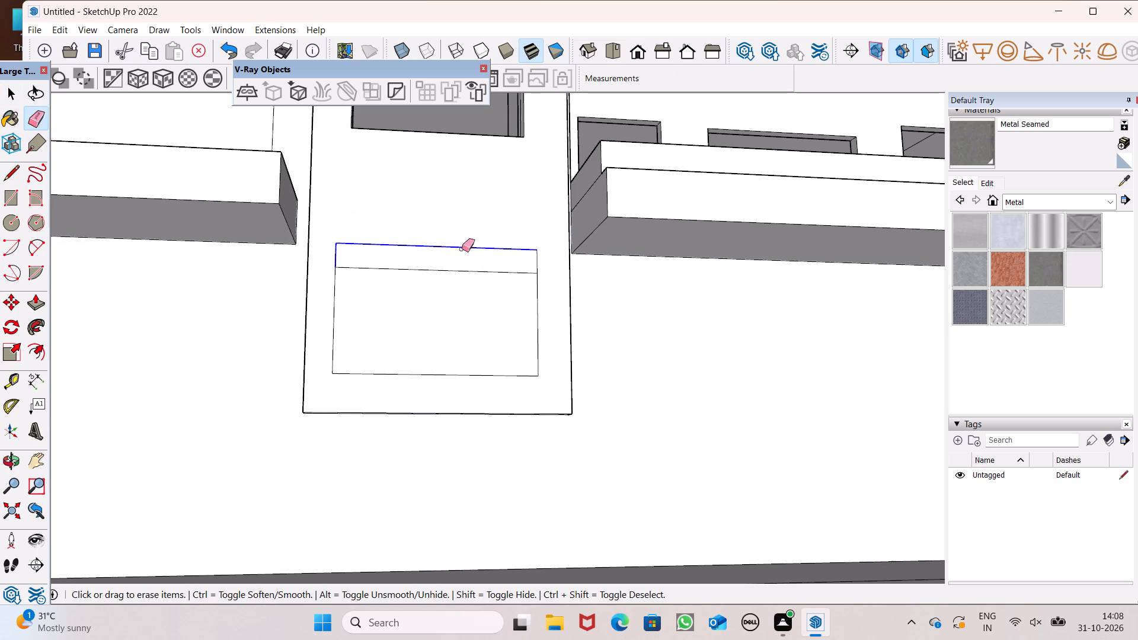
{"action": "left_click_drag", "start_coordinate": [462, 249], "coordinate": [538, 260]}
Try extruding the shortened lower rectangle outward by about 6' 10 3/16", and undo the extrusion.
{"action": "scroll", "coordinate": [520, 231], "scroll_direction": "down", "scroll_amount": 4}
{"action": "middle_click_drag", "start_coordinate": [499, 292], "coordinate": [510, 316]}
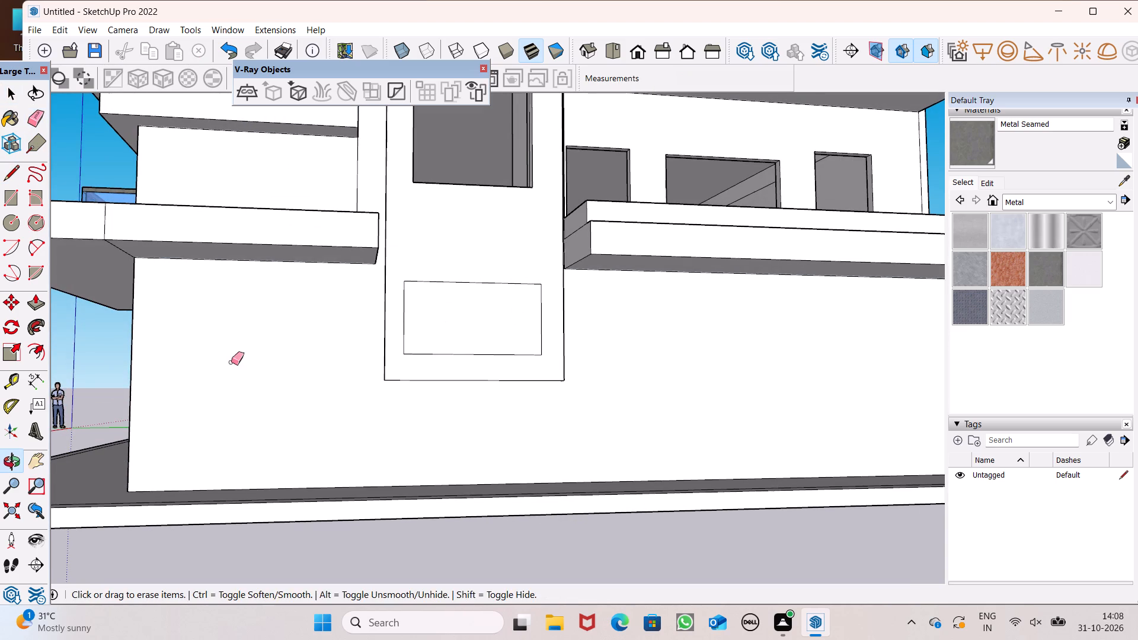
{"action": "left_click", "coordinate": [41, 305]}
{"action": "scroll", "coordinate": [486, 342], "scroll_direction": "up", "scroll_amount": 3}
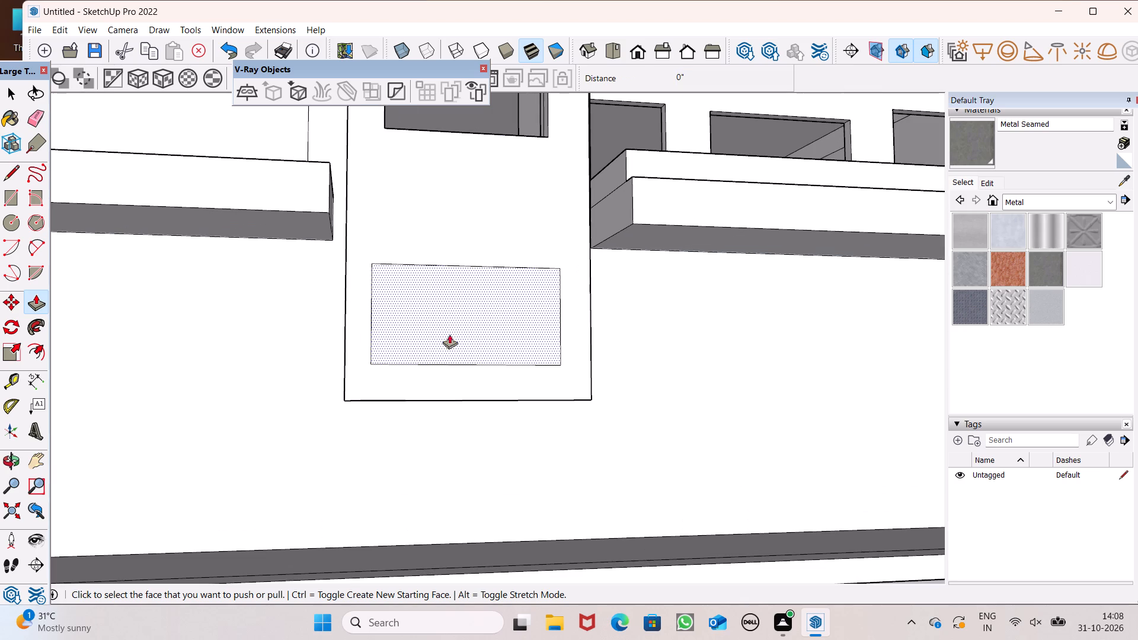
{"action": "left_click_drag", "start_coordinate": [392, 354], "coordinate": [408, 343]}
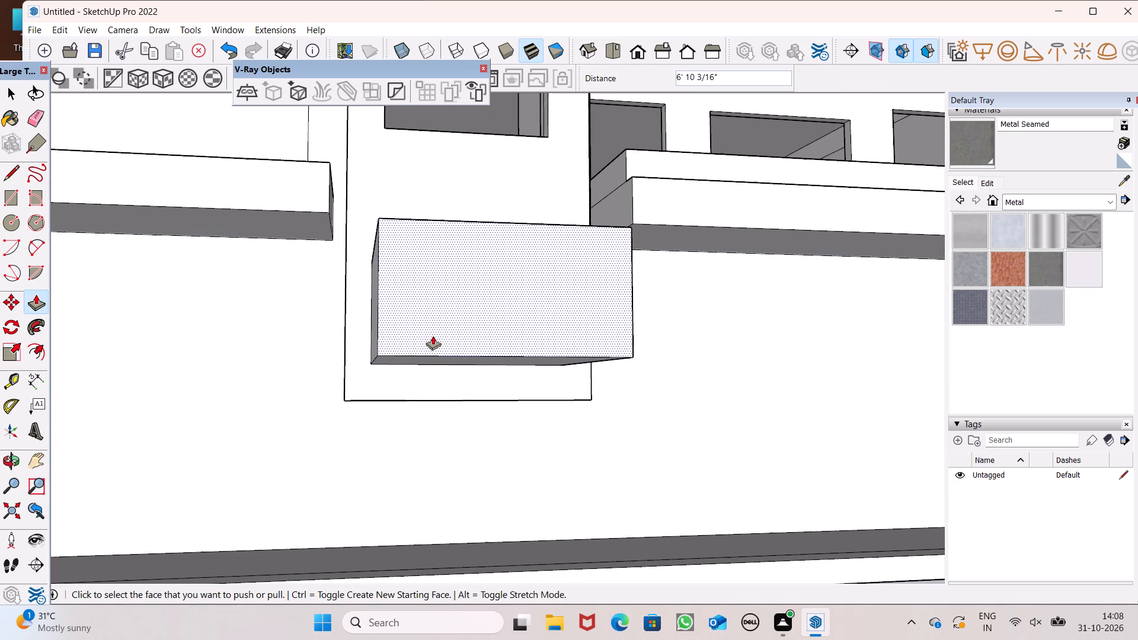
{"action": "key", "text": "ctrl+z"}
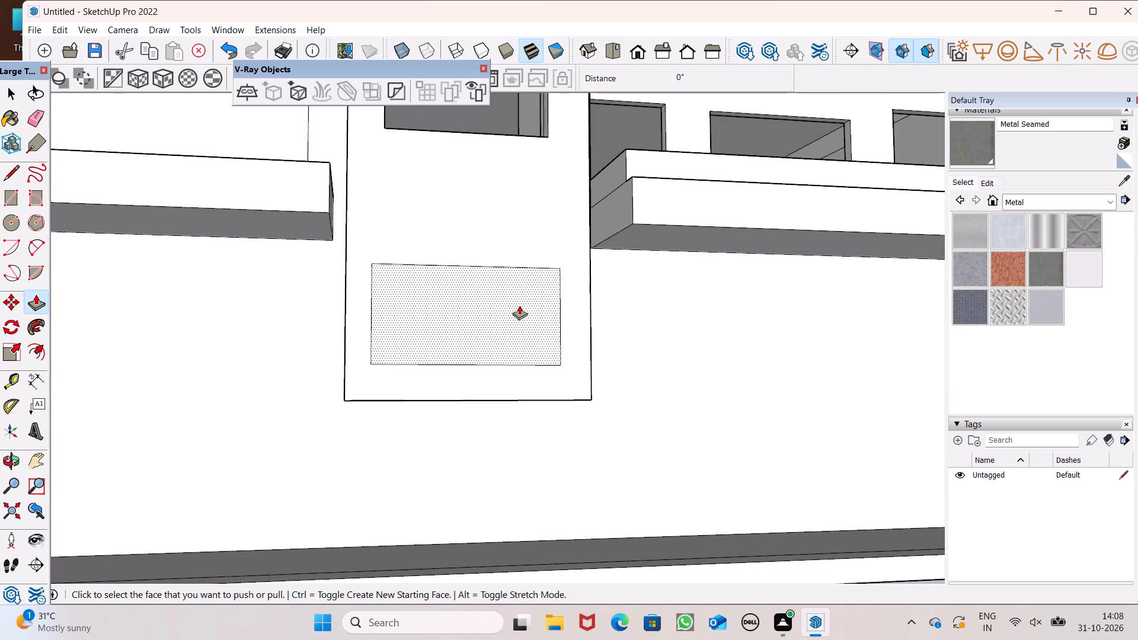
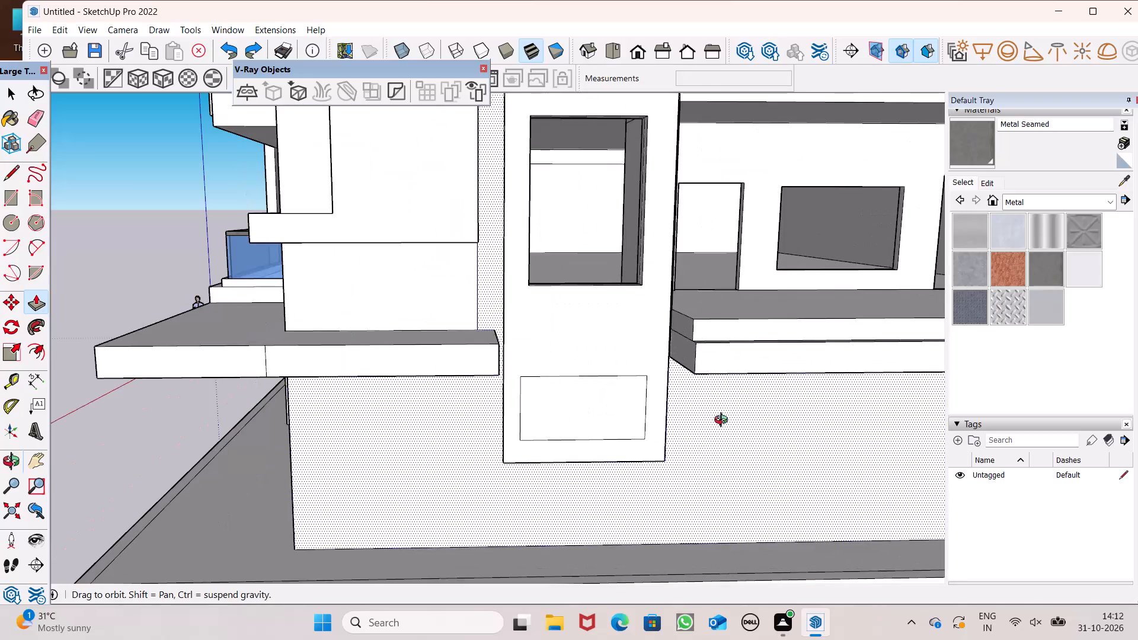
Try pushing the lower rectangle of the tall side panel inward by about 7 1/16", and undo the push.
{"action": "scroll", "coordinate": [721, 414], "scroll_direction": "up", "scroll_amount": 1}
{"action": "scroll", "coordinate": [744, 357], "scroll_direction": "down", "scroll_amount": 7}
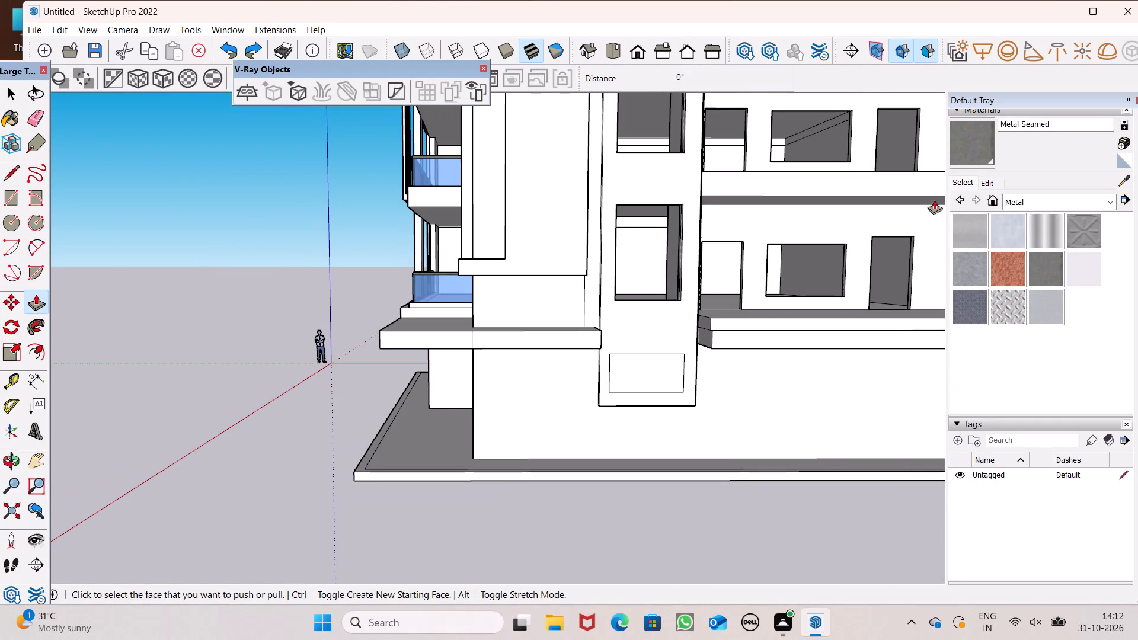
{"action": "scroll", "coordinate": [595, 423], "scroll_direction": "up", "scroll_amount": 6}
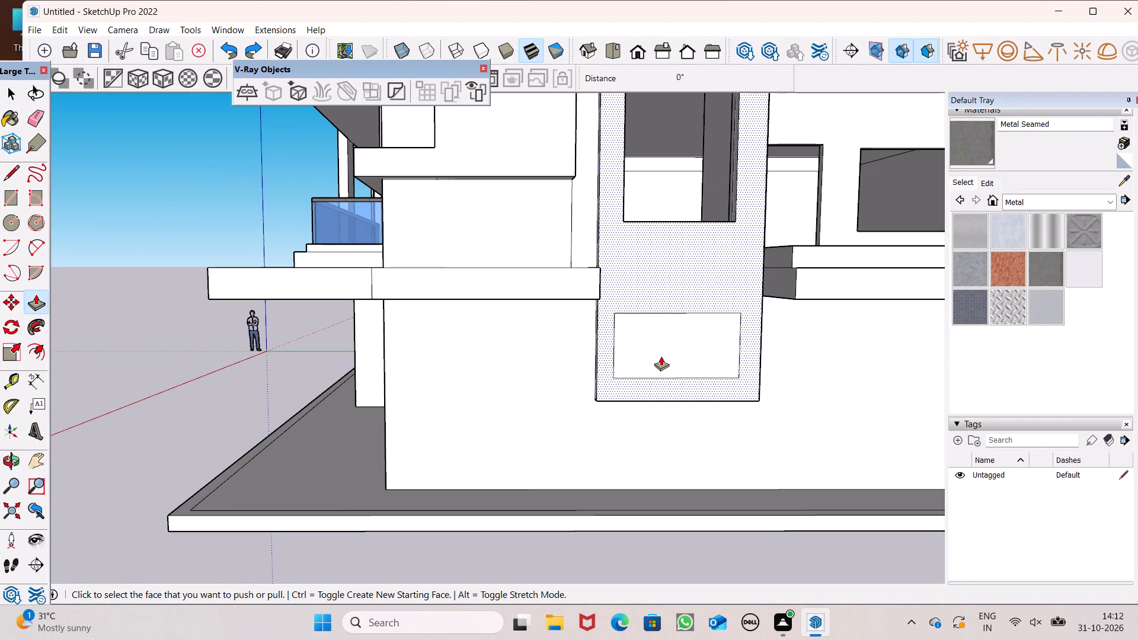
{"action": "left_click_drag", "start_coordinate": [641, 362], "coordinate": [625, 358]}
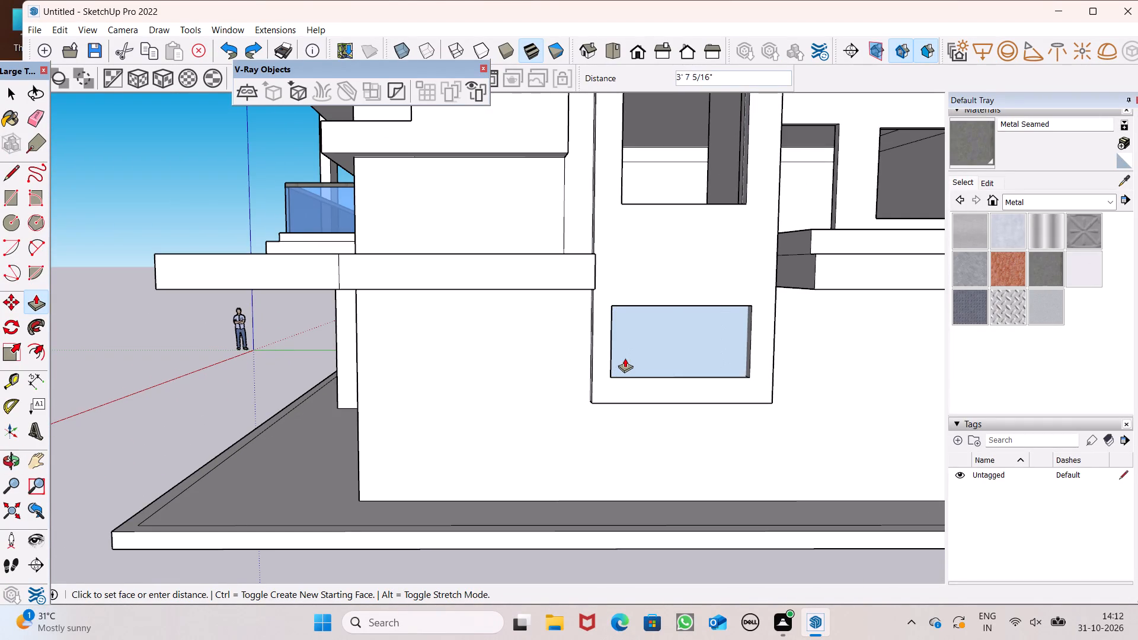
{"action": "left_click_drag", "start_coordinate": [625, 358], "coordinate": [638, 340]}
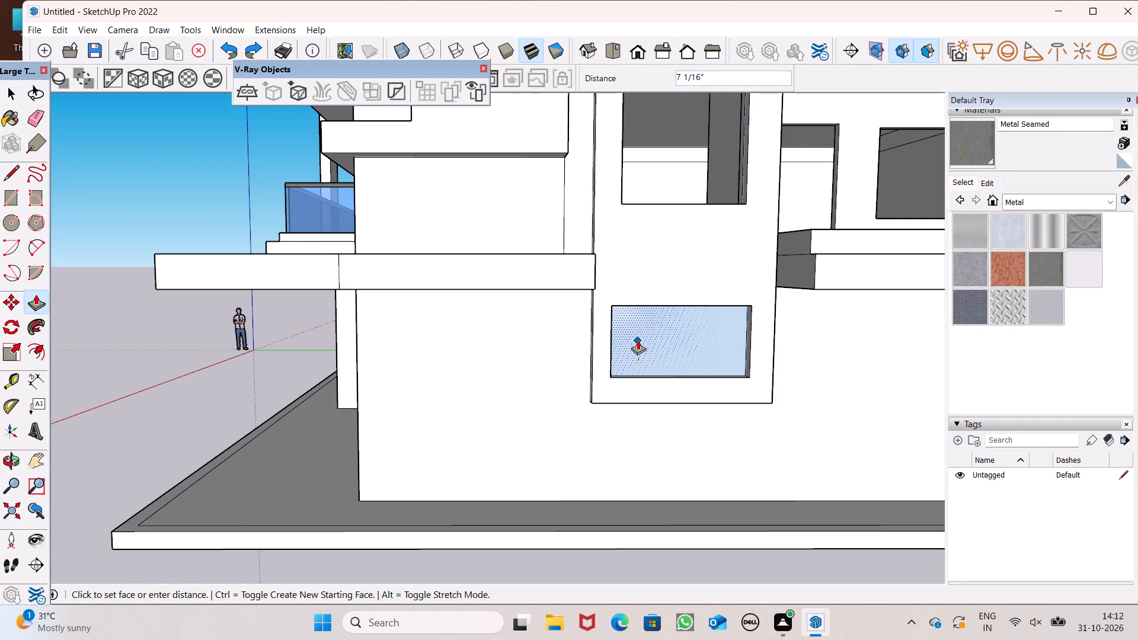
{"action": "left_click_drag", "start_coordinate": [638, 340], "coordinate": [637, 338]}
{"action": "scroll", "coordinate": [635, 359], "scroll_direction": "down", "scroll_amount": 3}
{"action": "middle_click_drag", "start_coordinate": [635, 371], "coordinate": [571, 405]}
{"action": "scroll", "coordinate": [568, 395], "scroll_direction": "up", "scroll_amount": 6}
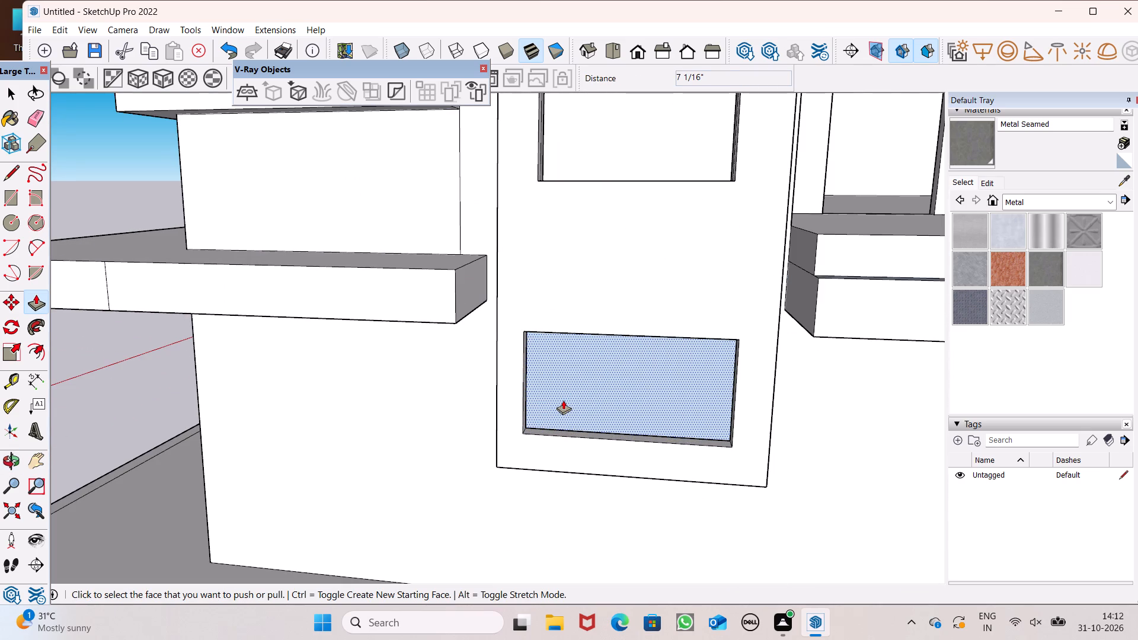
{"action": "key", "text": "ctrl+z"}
Push the lower rectangle inward about 7 1/16", and push its recessed face inward about 11' 1 13/16".
{"action": "scroll", "coordinate": [569, 400], "scroll_direction": "up", "scroll_amount": 1, "text": "ctrl"}
{"action": "scroll", "coordinate": [569, 400], "scroll_direction": "down", "scroll_amount": 1, "text": "ctrl"}
{"action": "scroll", "coordinate": [569, 400], "scroll_direction": "up", "scroll_amount": 4, "text": "ctrl"}
{"action": "left_click_drag", "start_coordinate": [544, 423], "coordinate": [634, 393]}
{"action": "scroll", "coordinate": [642, 327], "scroll_direction": "down", "scroll_amount": 4}
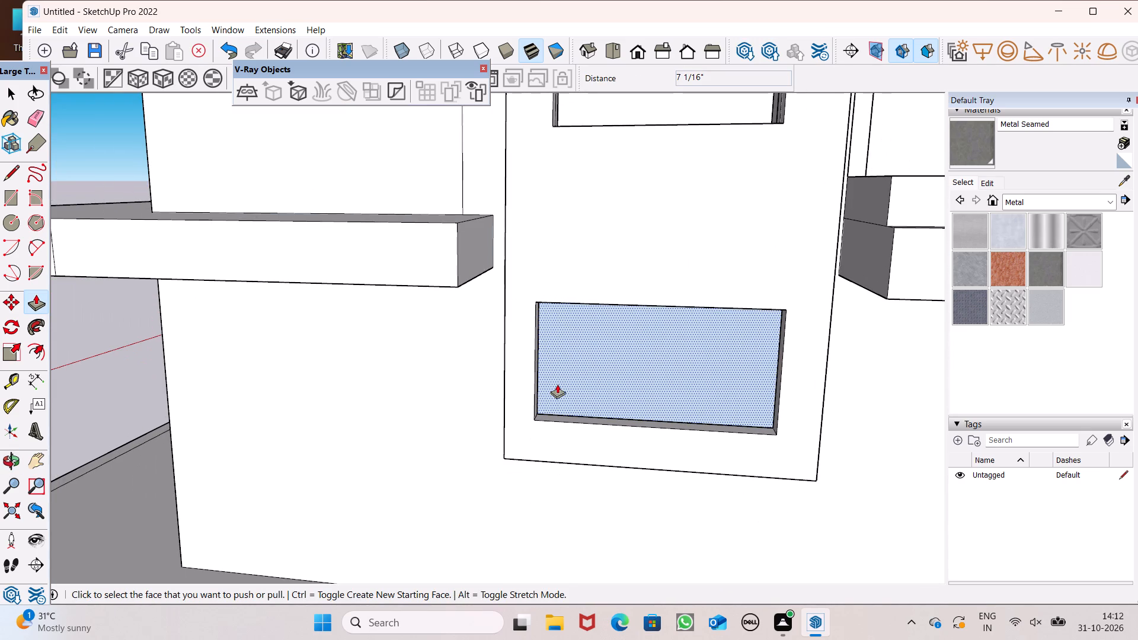
{"action": "left_click_drag", "start_coordinate": [557, 389], "coordinate": [634, 329]}
Examine the depth and interior faces of the panel's lower opening from below and from both sides.
{"action": "scroll", "coordinate": [632, 303], "scroll_direction": "down", "scroll_amount": 5}
{"action": "middle_click_drag", "start_coordinate": [623, 329], "coordinate": [608, 132]}
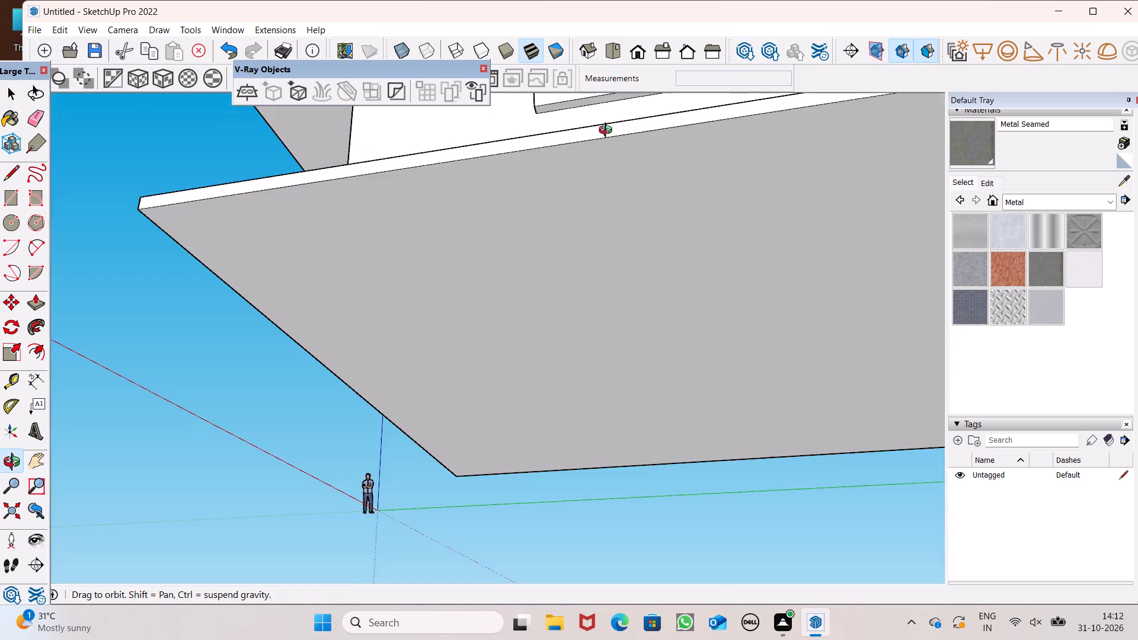
{"action": "middle_click_drag", "start_coordinate": [608, 132], "coordinate": [574, 332]}
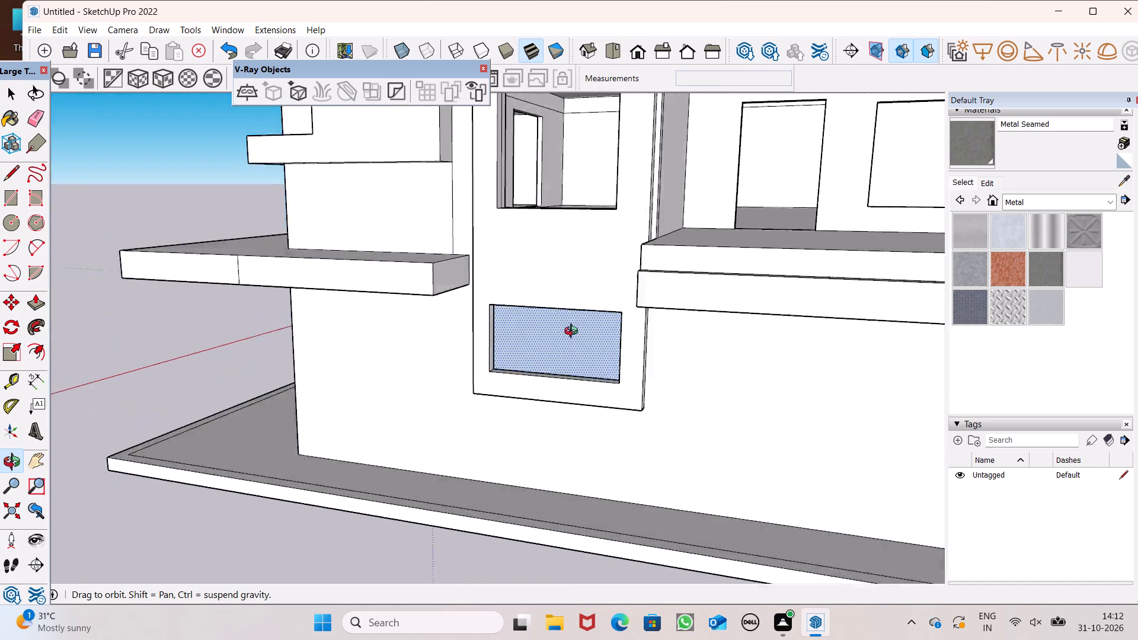
{"action": "middle_click_drag", "start_coordinate": [574, 332], "coordinate": [672, 378]}
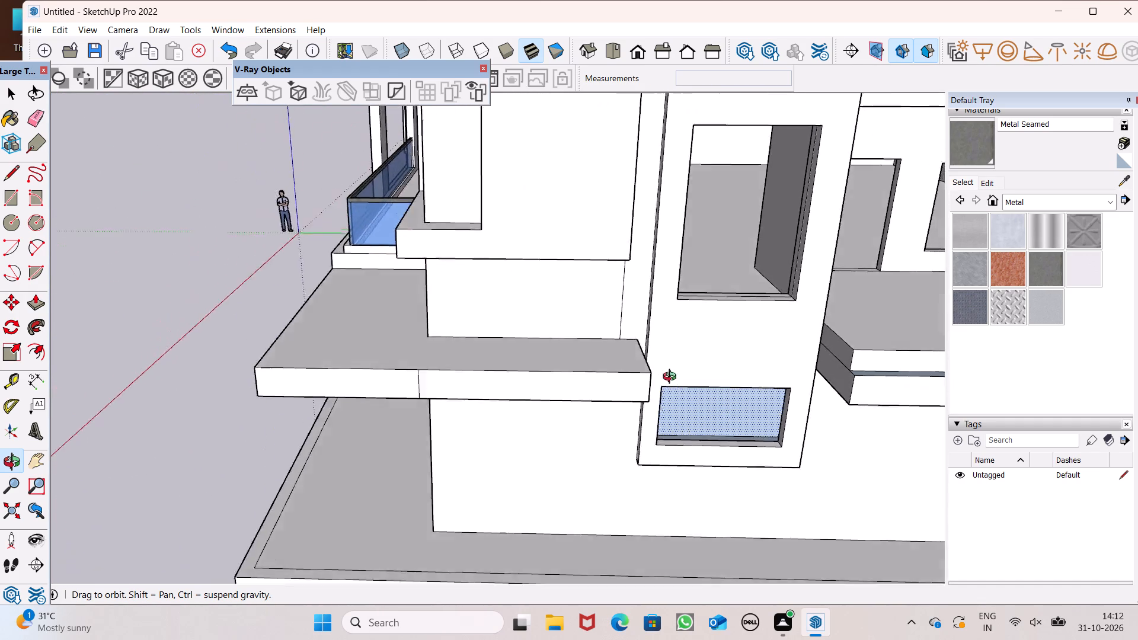
{"action": "middle_click_drag", "start_coordinate": [672, 378], "coordinate": [462, 247]}
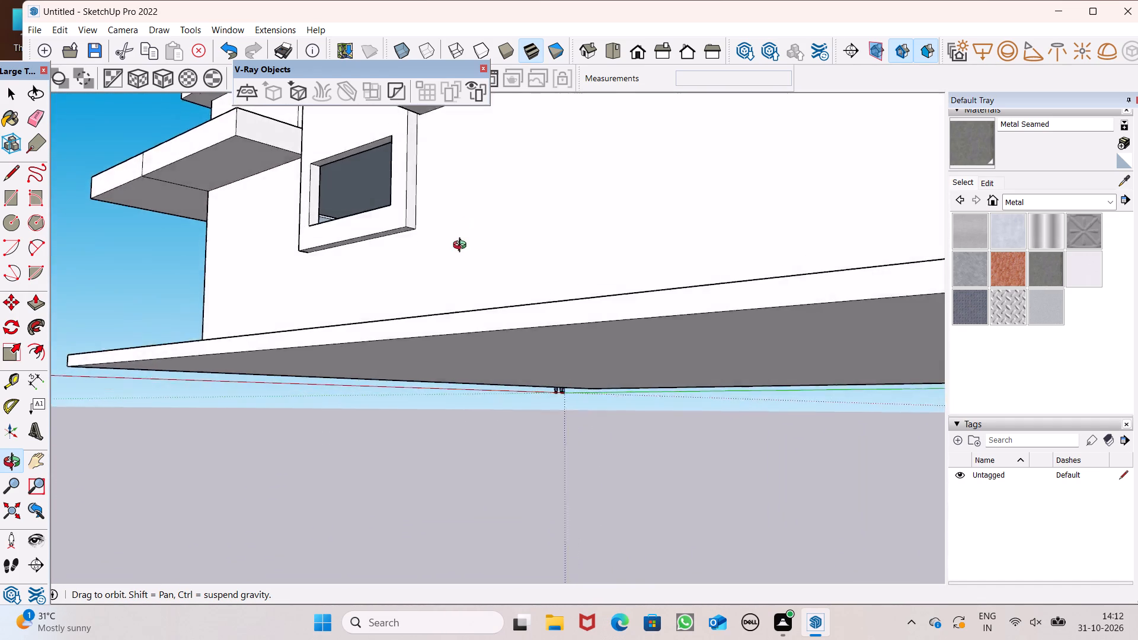
{"action": "middle_click_drag", "start_coordinate": [462, 247], "coordinate": [669, 281]}
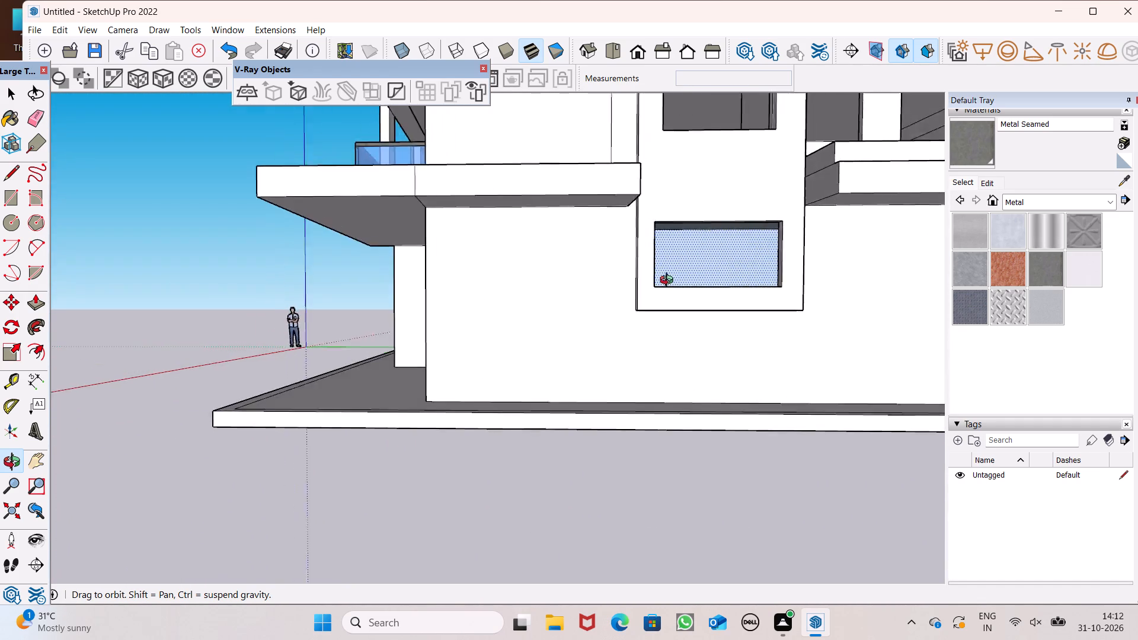
{"action": "middle_click_drag", "start_coordinate": [669, 281], "coordinate": [534, 274]}
{"action": "scroll", "coordinate": [483, 264], "scroll_direction": "up", "scroll_amount": 7}
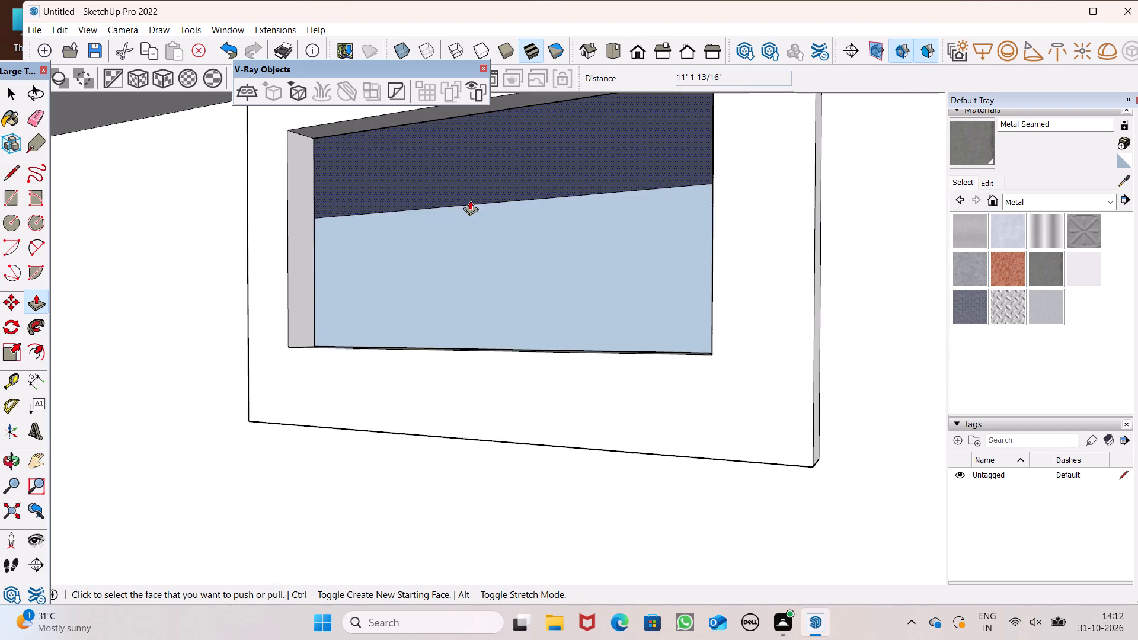
{"action": "middle_click_drag", "start_coordinate": [472, 212], "coordinate": [509, 201]}
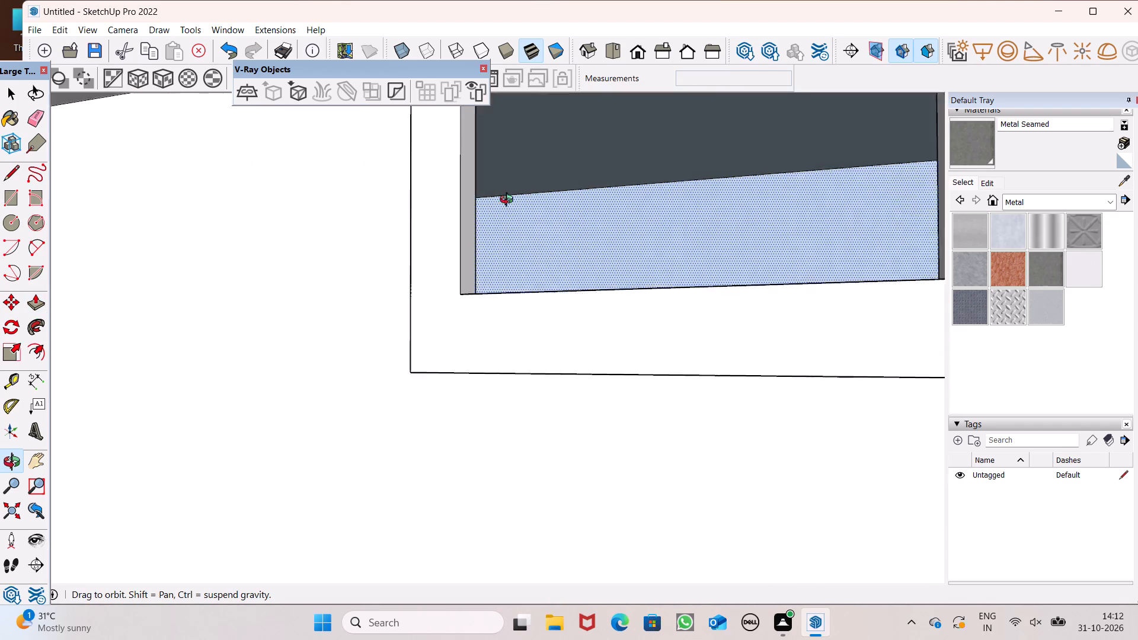
{"action": "middle_click_drag", "start_coordinate": [509, 201], "coordinate": [498, 245]}
{"action": "scroll", "coordinate": [507, 216], "scroll_direction": "up", "scroll_amount": 1}
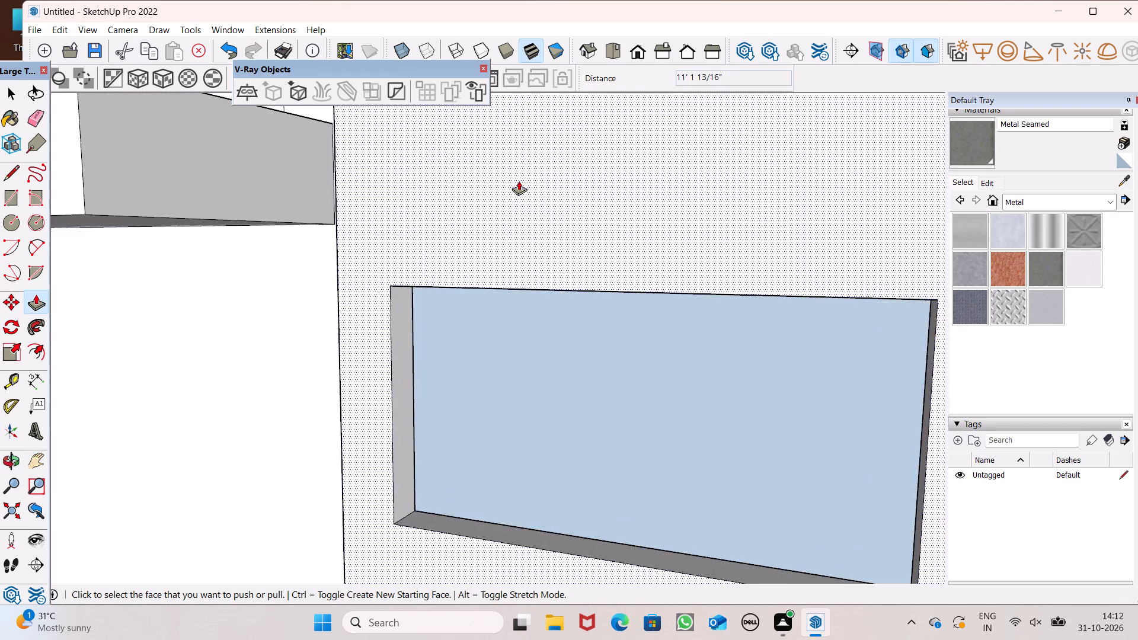
{"action": "scroll", "coordinate": [525, 167], "scroll_direction": "down", "scroll_amount": 13}
{"action": "middle_click_drag", "start_coordinate": [558, 270], "coordinate": [896, 239]}
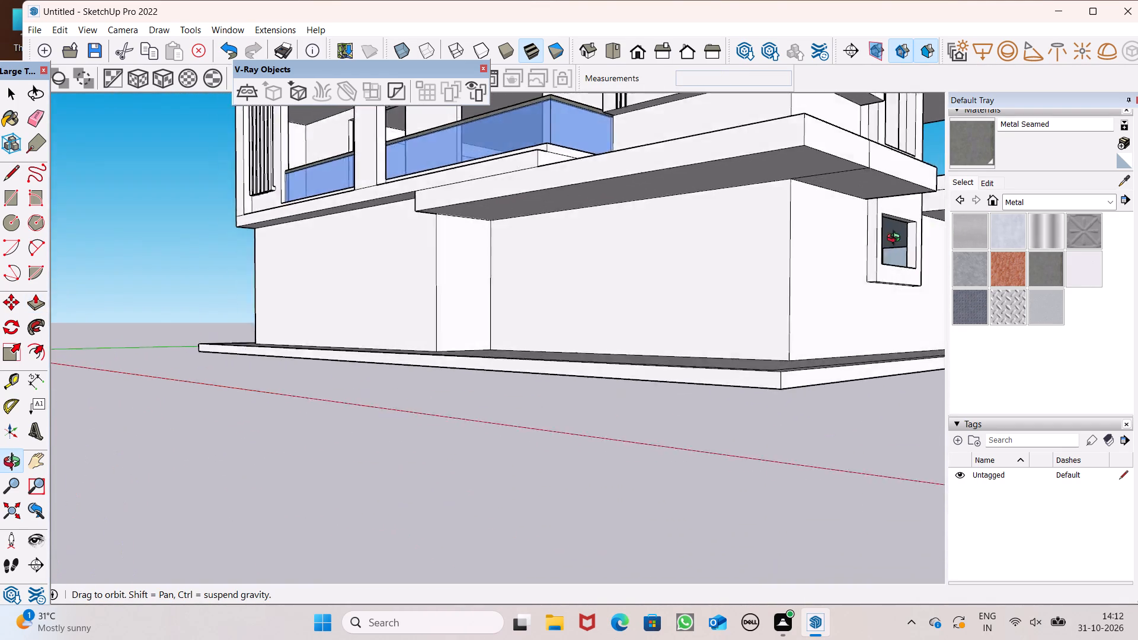
{"action": "middle_click_drag", "start_coordinate": [896, 239], "coordinate": [674, 257]}
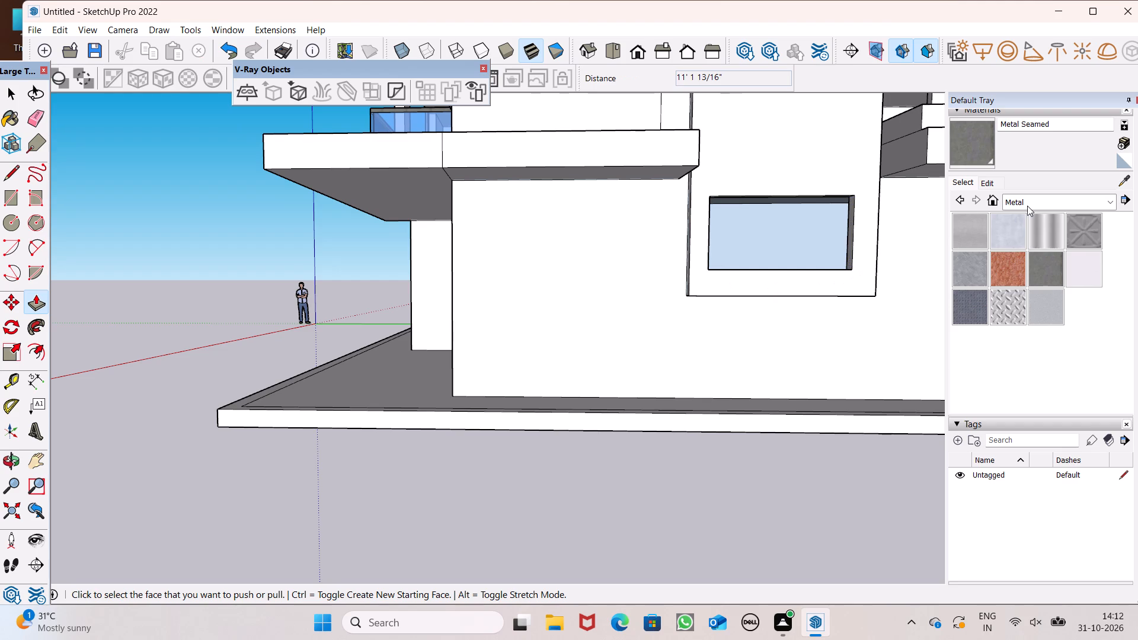
Paint the blue faces visible inside the lower opening with white Color M00 from the Colors collection.
{"action": "left_click", "coordinate": [1028, 204]}
{"action": "left_click", "coordinate": [1025, 253]}
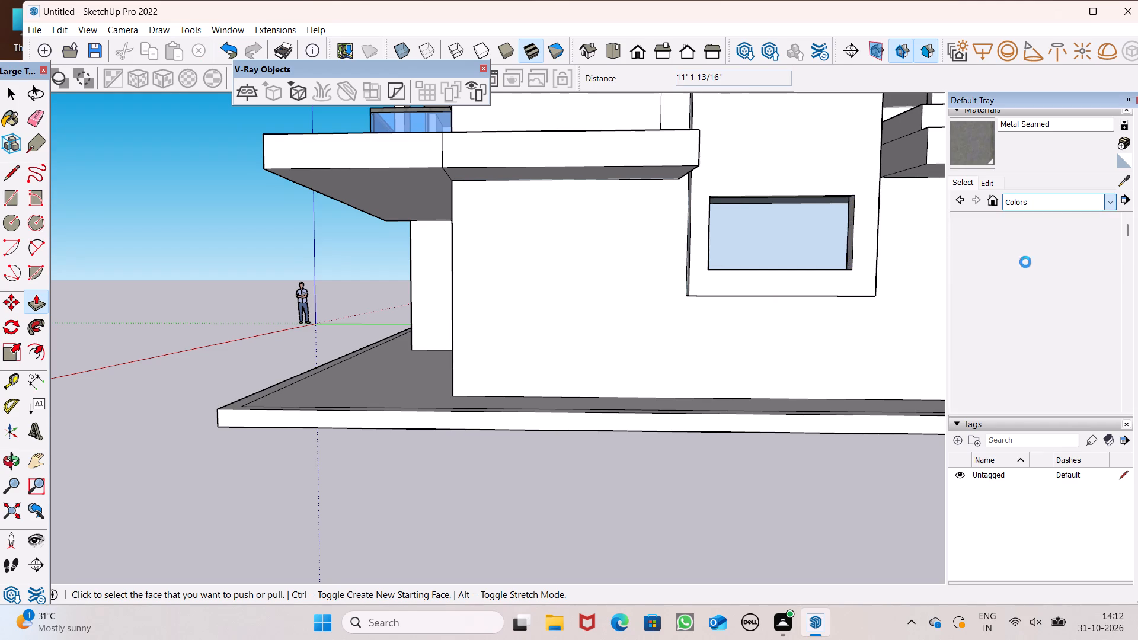
{"action": "scroll", "coordinate": [1023, 271], "scroll_direction": "down", "scroll_amount": 7}
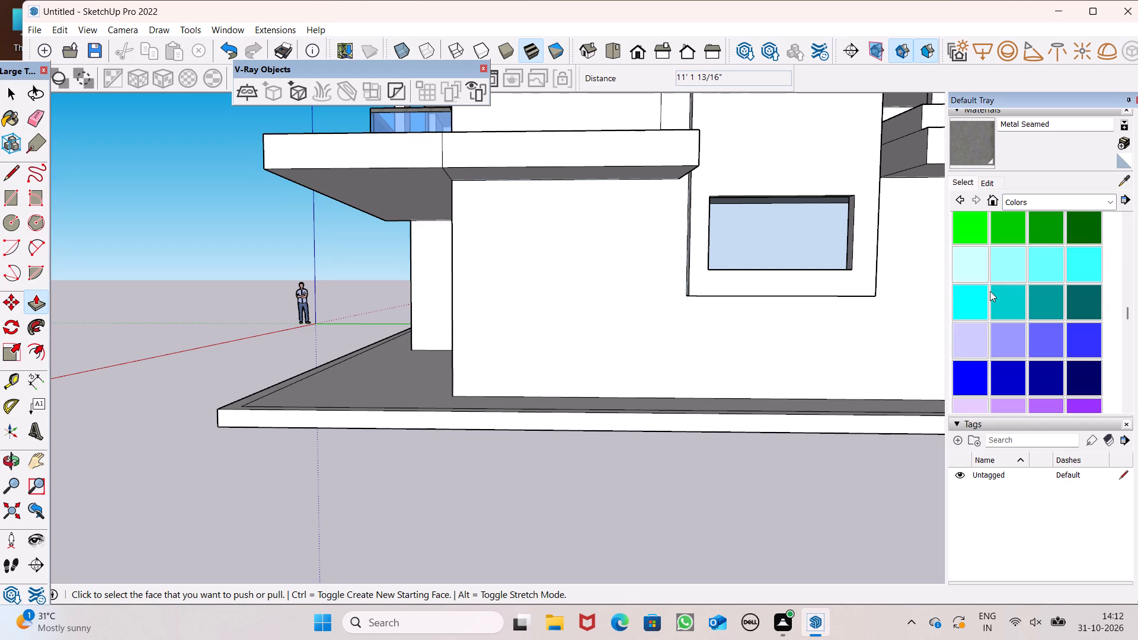
{"action": "scroll", "coordinate": [977, 284], "scroll_direction": "down", "scroll_amount": 8}
{"action": "scroll", "coordinate": [968, 251], "scroll_direction": "up", "scroll_amount": 2}
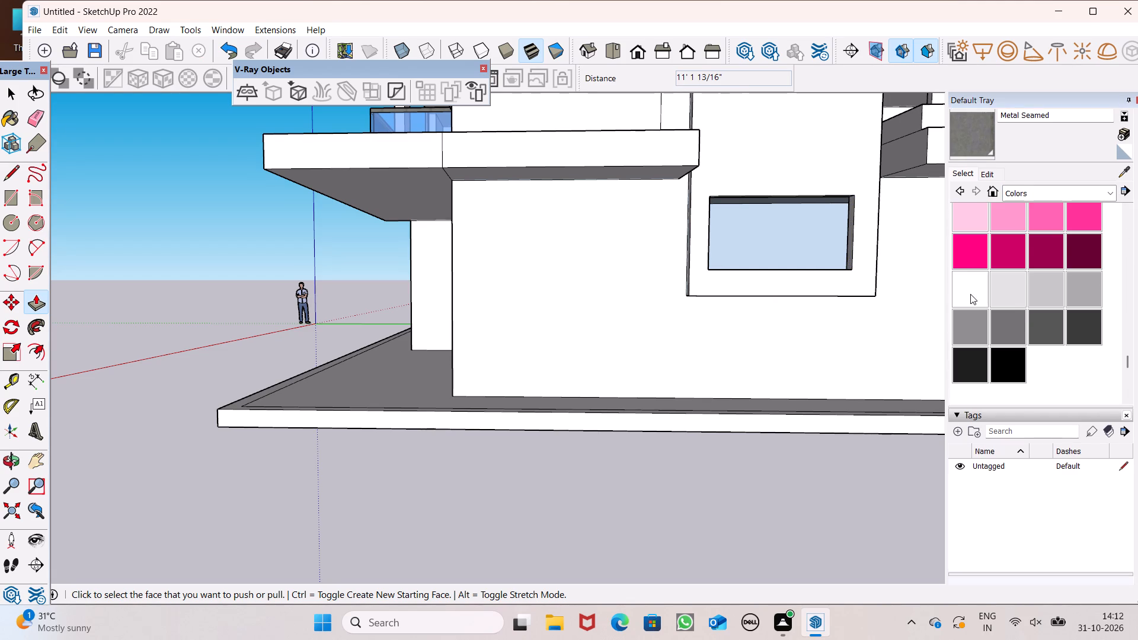
{"action": "left_click", "coordinate": [970, 294]}
{"action": "left_click", "coordinate": [807, 249]}
{"action": "middle_click_drag", "start_coordinate": [805, 242], "coordinate": [776, 266]}
{"action": "scroll", "coordinate": [777, 265], "scroll_direction": "up", "scroll_amount": 1}
{"action": "scroll", "coordinate": [773, 271], "scroll_direction": "down", "scroll_amount": 1}
{"action": "middle_click_drag", "start_coordinate": [775, 268], "coordinate": [647, 221]}
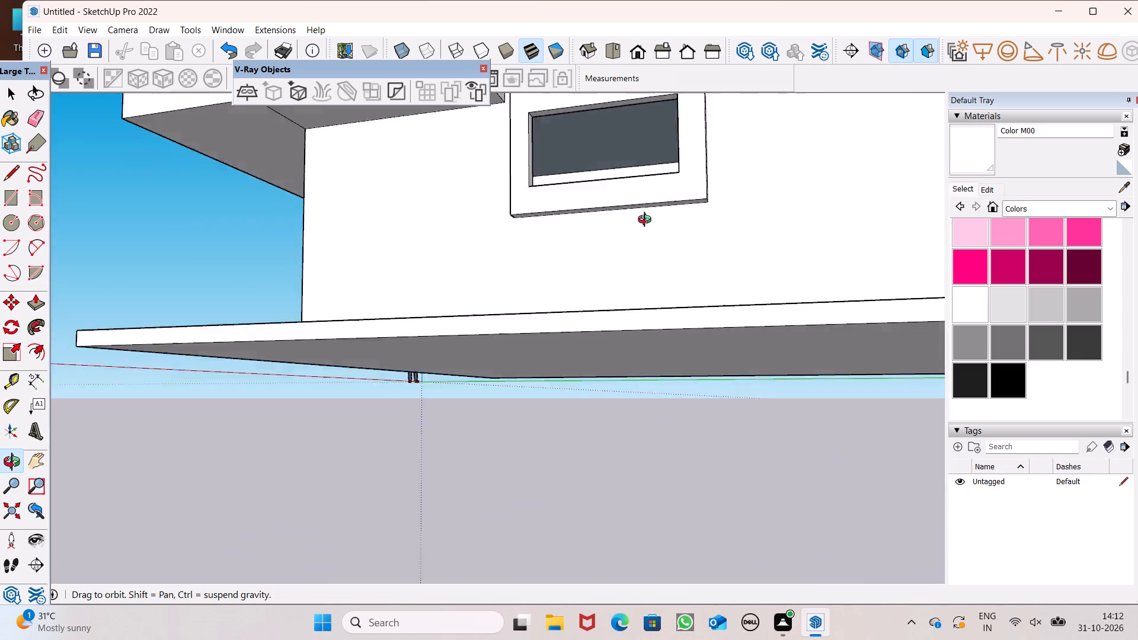
{"action": "middle_click_drag", "start_coordinate": [647, 221], "coordinate": [641, 222]}
{"action": "left_click", "coordinate": [440, 178]}
Extend the underside of the tall side panel downward by about 1' 5" with Push/Pull.
{"action": "middle_click_drag", "start_coordinate": [501, 206], "coordinate": [562, 271]}
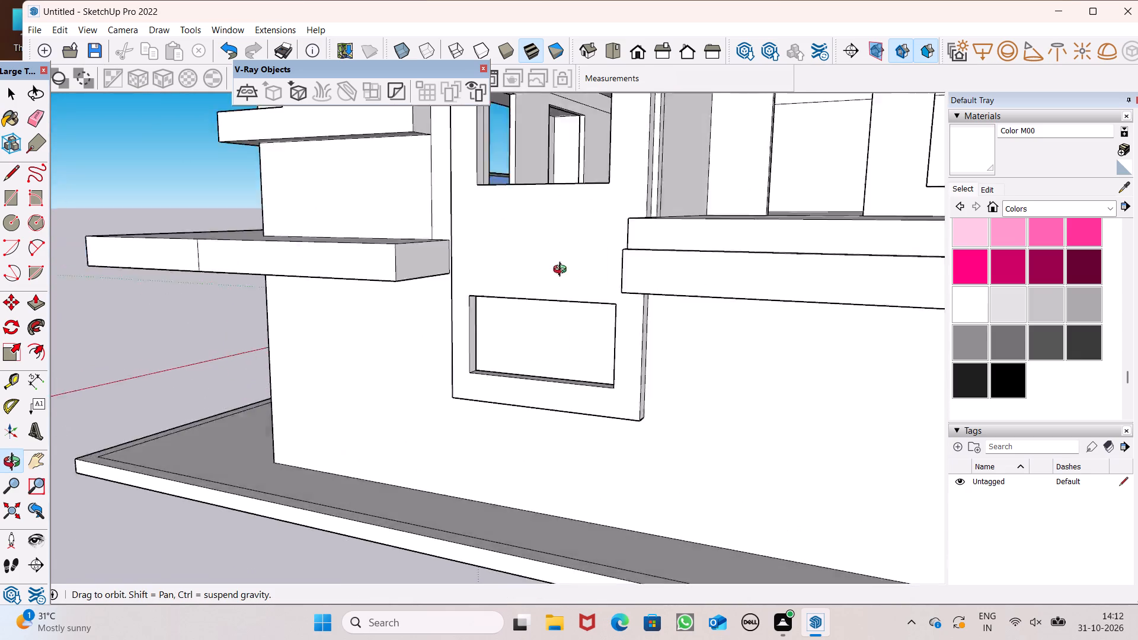
{"action": "middle_click_drag", "start_coordinate": [562, 271], "coordinate": [839, 320]}
{"action": "scroll", "coordinate": [791, 273], "scroll_direction": "down", "scroll_amount": 4}
{"action": "scroll", "coordinate": [904, 322], "scroll_direction": "up", "scroll_amount": 8}
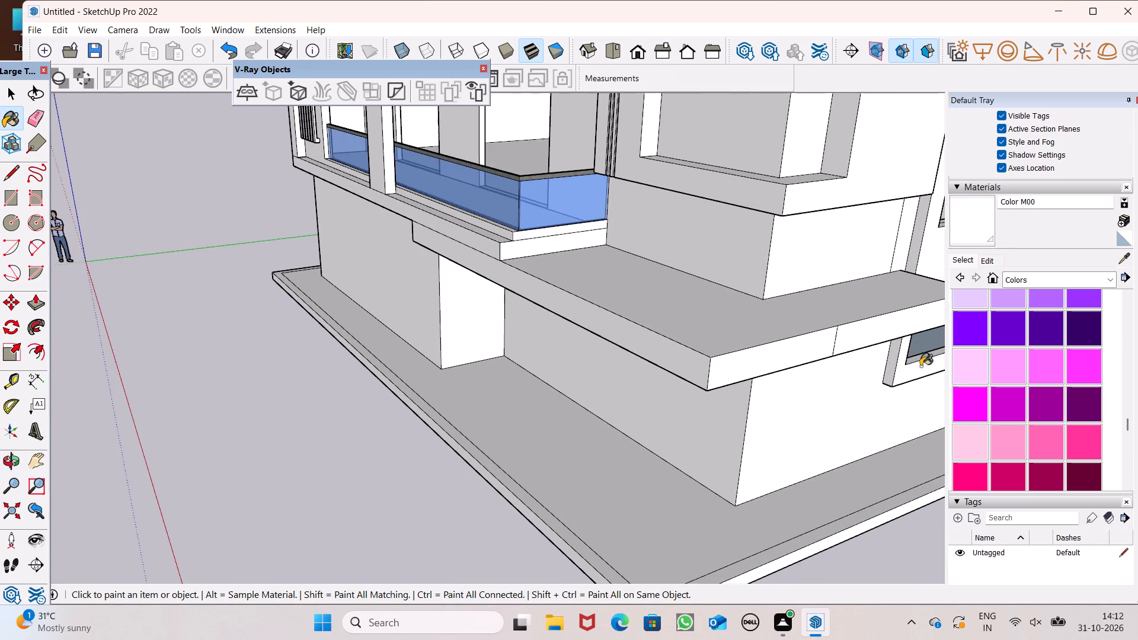
{"action": "scroll", "coordinate": [560, 379], "scroll_direction": "down", "scroll_amount": 3}
{"action": "middle_click_drag", "start_coordinate": [760, 318], "coordinate": [443, 131]}
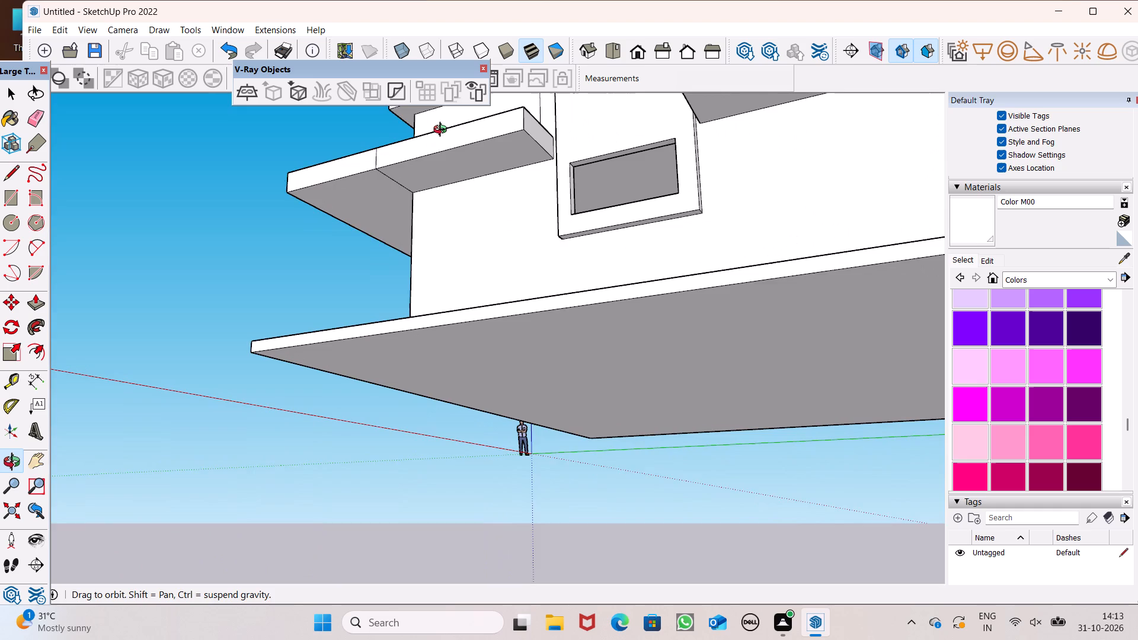
{"action": "middle_click_drag", "start_coordinate": [443, 131], "coordinate": [482, 105]}
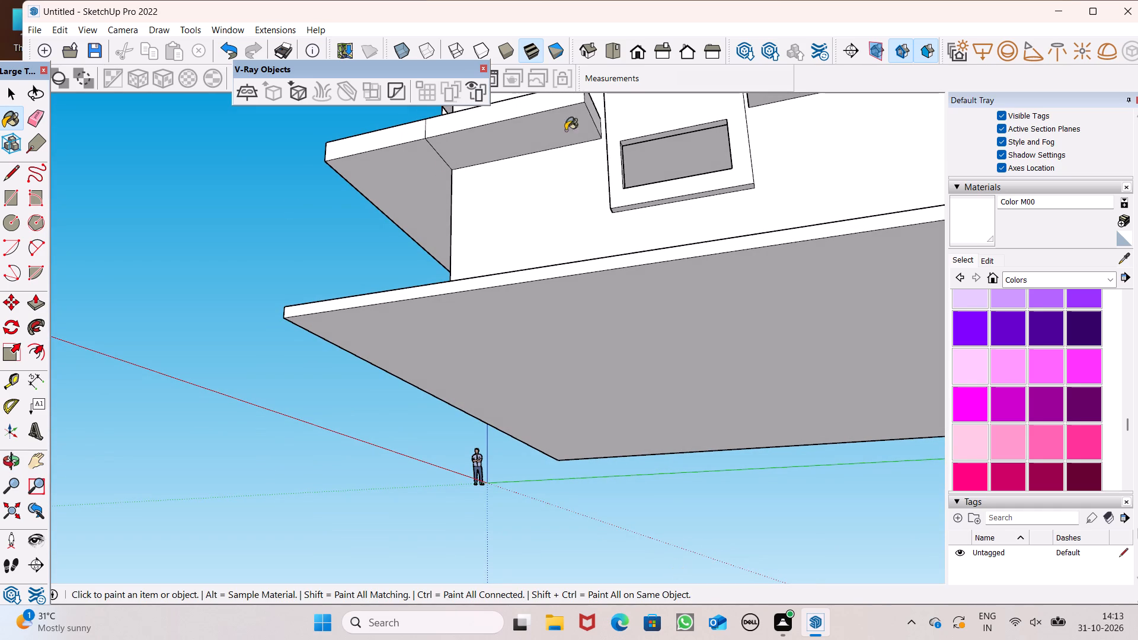
{"action": "left_click", "coordinate": [26, 299]}
{"action": "scroll", "coordinate": [394, 197], "scroll_direction": "down", "scroll_amount": 2}
{"action": "middle_click_drag", "start_coordinate": [608, 273], "coordinate": [639, 350]}
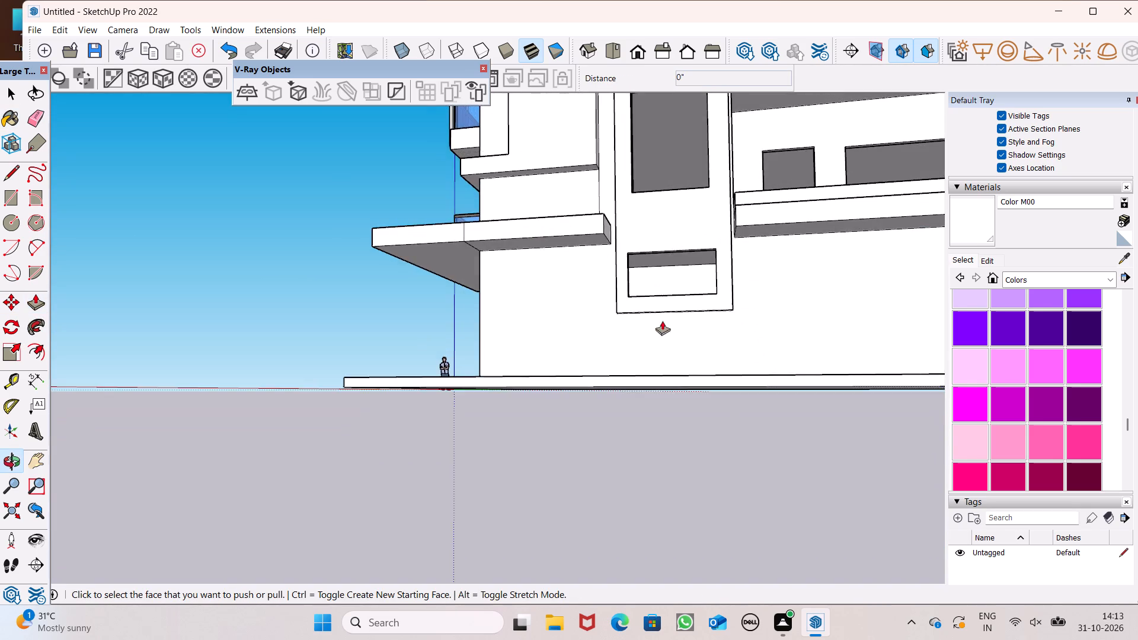
{"action": "scroll", "coordinate": [663, 319], "scroll_direction": "up", "scroll_amount": 7}
{"action": "middle_click_drag", "start_coordinate": [676, 311], "coordinate": [650, 259]}
{"action": "scroll", "coordinate": [676, 311], "scroll_direction": "up", "scroll_amount": 1}
{"action": "scroll", "coordinate": [647, 257], "scroll_direction": "up", "scroll_amount": 5}
{"action": "left_click_drag", "start_coordinate": [644, 257], "coordinate": [644, 284]}
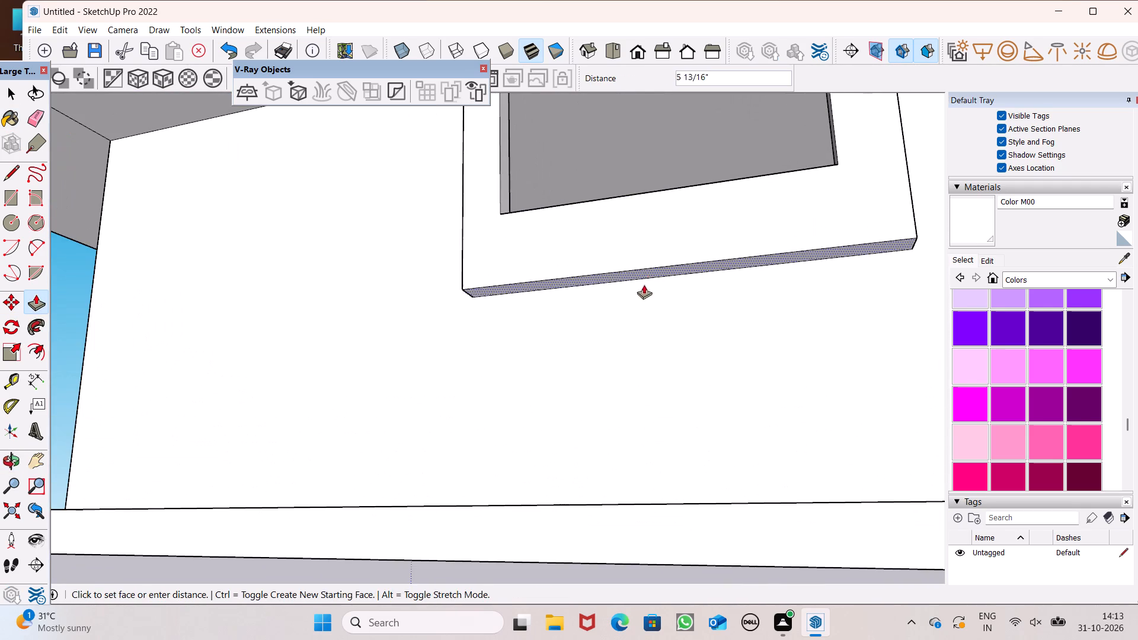
{"action": "left_click_drag", "start_coordinate": [644, 284], "coordinate": [635, 329]}
Push the sill of the lower opening down by about 1' 5 5/8" to make the opening taller.
{"action": "scroll", "coordinate": [661, 247], "scroll_direction": "down", "scroll_amount": 3}
{"action": "middle_click_drag", "start_coordinate": [666, 245], "coordinate": [692, 433]}
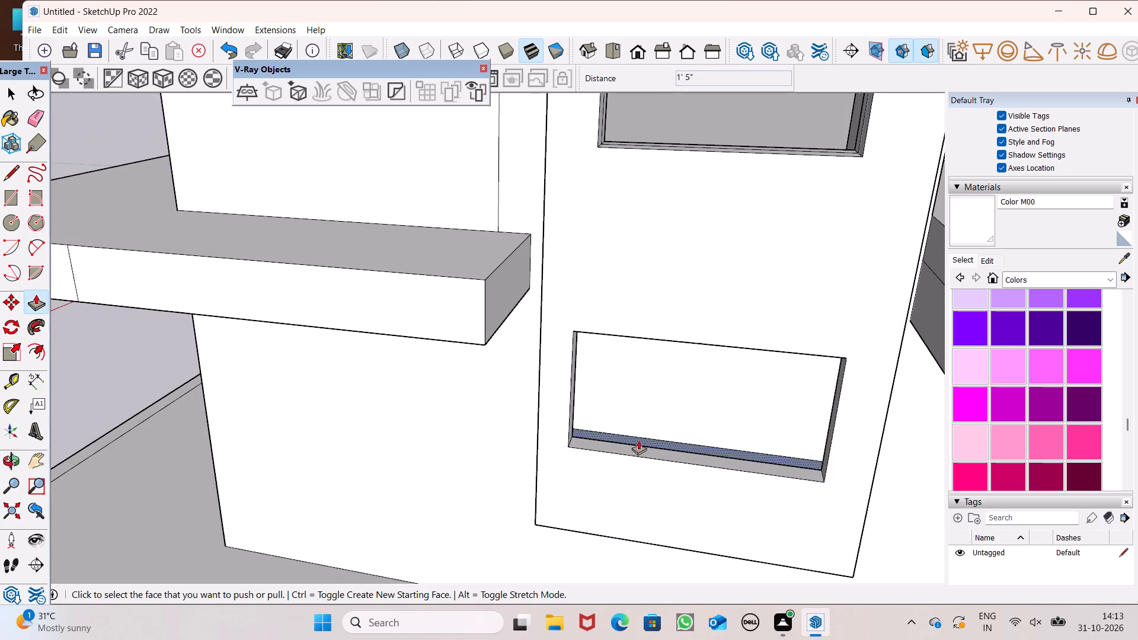
{"action": "left_click_drag", "start_coordinate": [638, 447], "coordinate": [644, 497]}
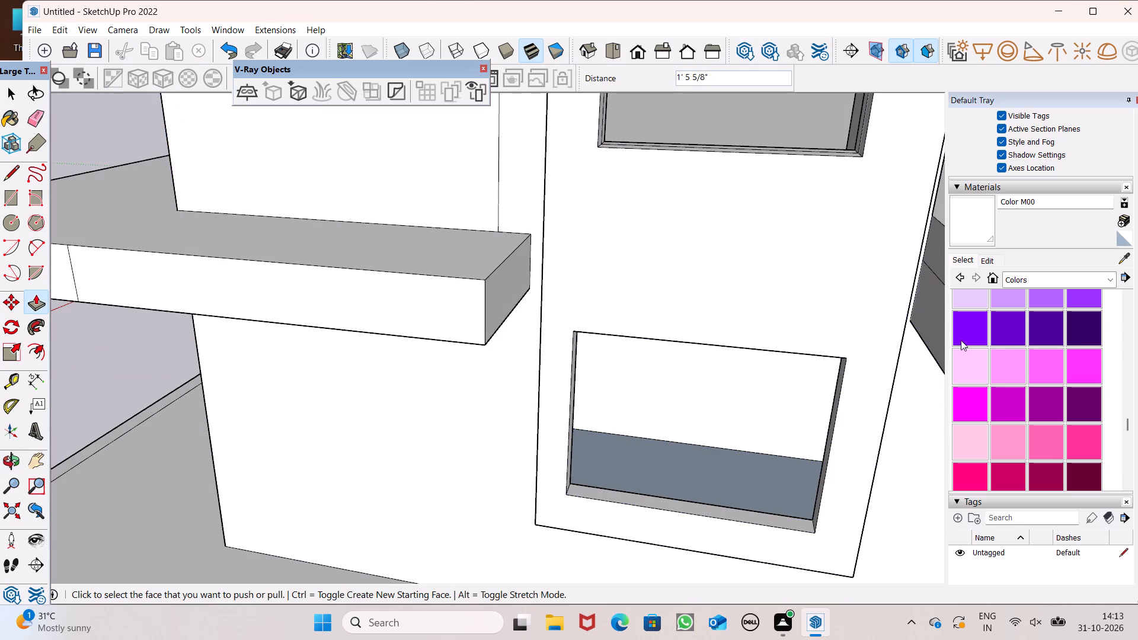
Paint the unpainted strip exposed along the bottom inside the lower opening with Color M00.
{"action": "left_click", "coordinate": [966, 224]}
{"action": "left_click", "coordinate": [740, 484]}
Push the top face of the lower opening up by about 1' 5 15/16" with Push/Pull.
{"action": "middle_click_drag", "start_coordinate": [819, 482], "coordinate": [834, 275]}
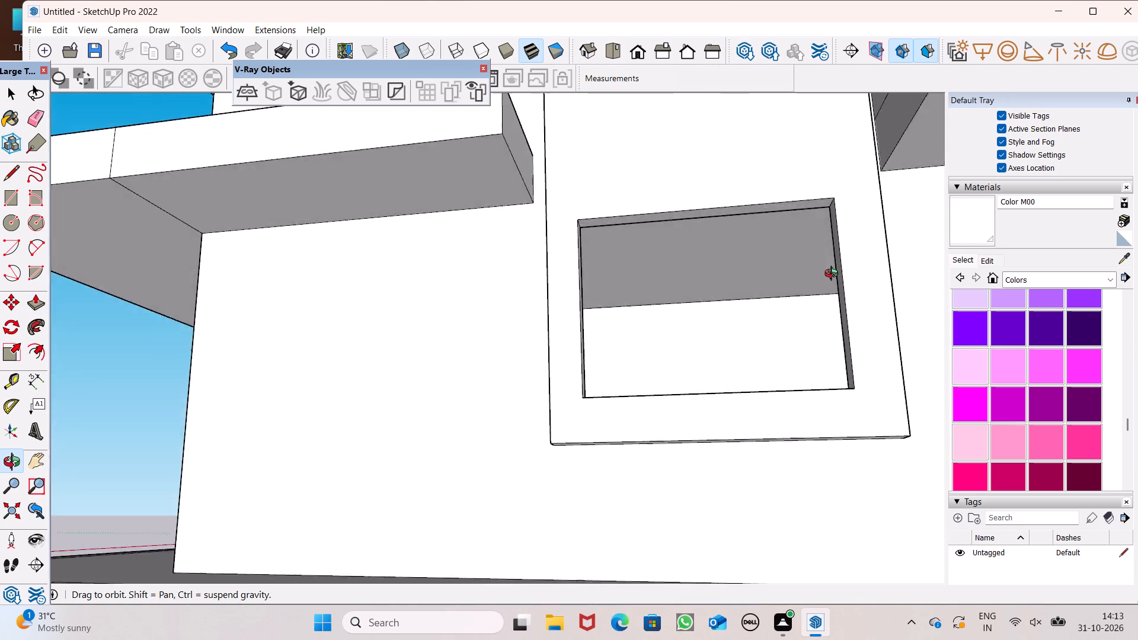
{"action": "middle_click_drag", "start_coordinate": [834, 275], "coordinate": [795, 184]}
{"action": "scroll", "coordinate": [728, 238], "scroll_direction": "down", "scroll_amount": 3}
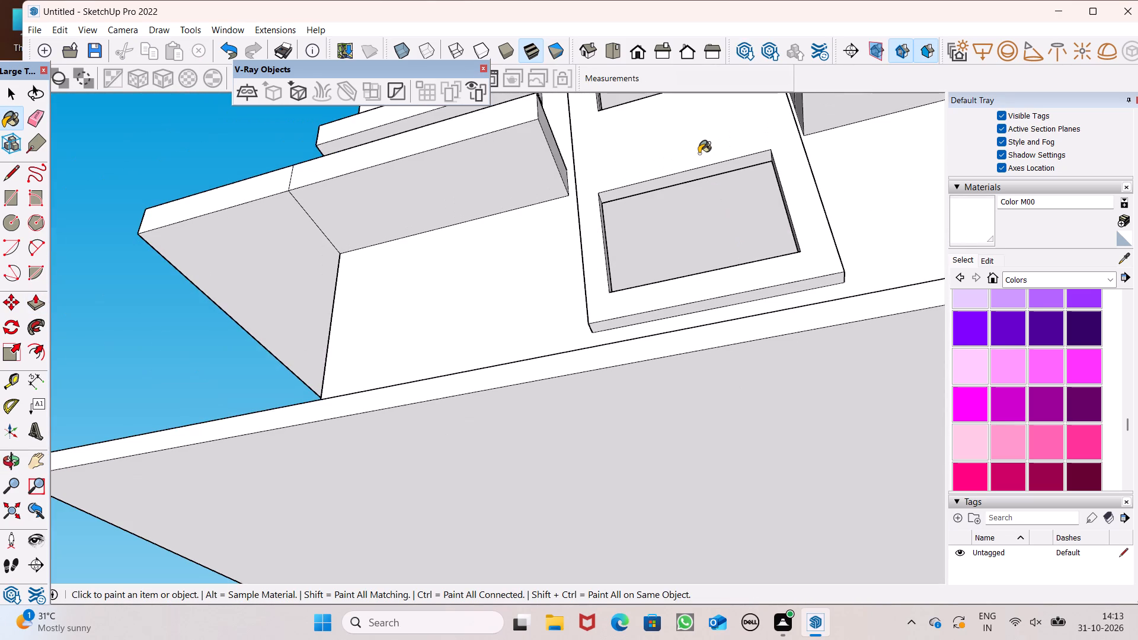
{"action": "scroll", "coordinate": [699, 153], "scroll_direction": "up", "scroll_amount": 3}
{"action": "left_click", "coordinate": [37, 302]}
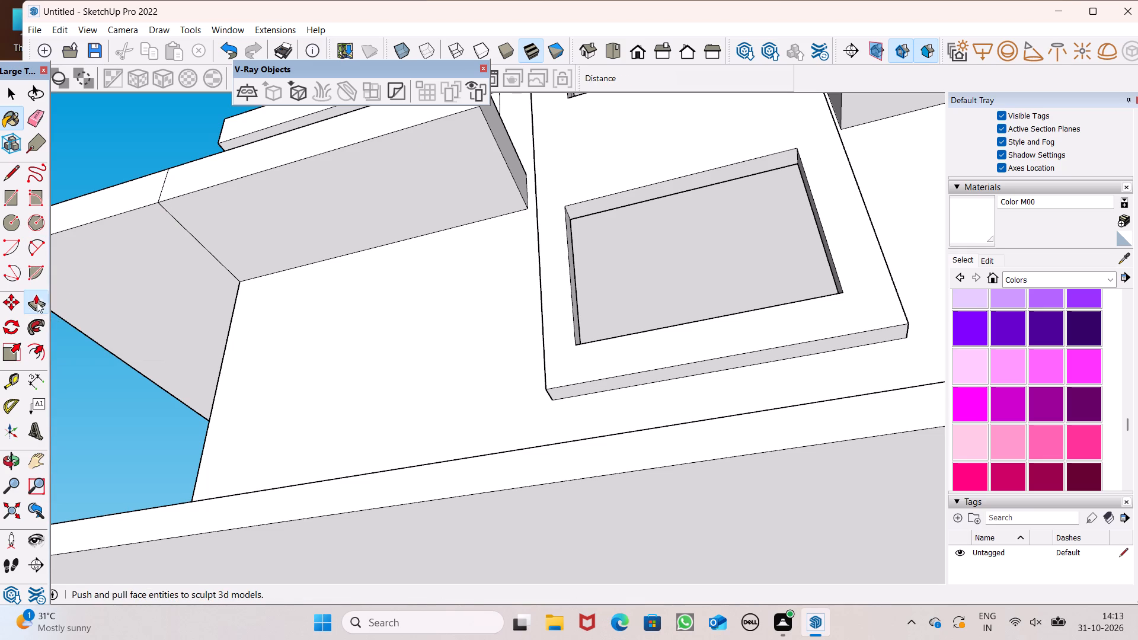
{"action": "scroll", "coordinate": [747, 145], "scroll_direction": "up", "scroll_amount": 5}
{"action": "left_click_drag", "start_coordinate": [688, 191], "coordinate": [671, 152]}
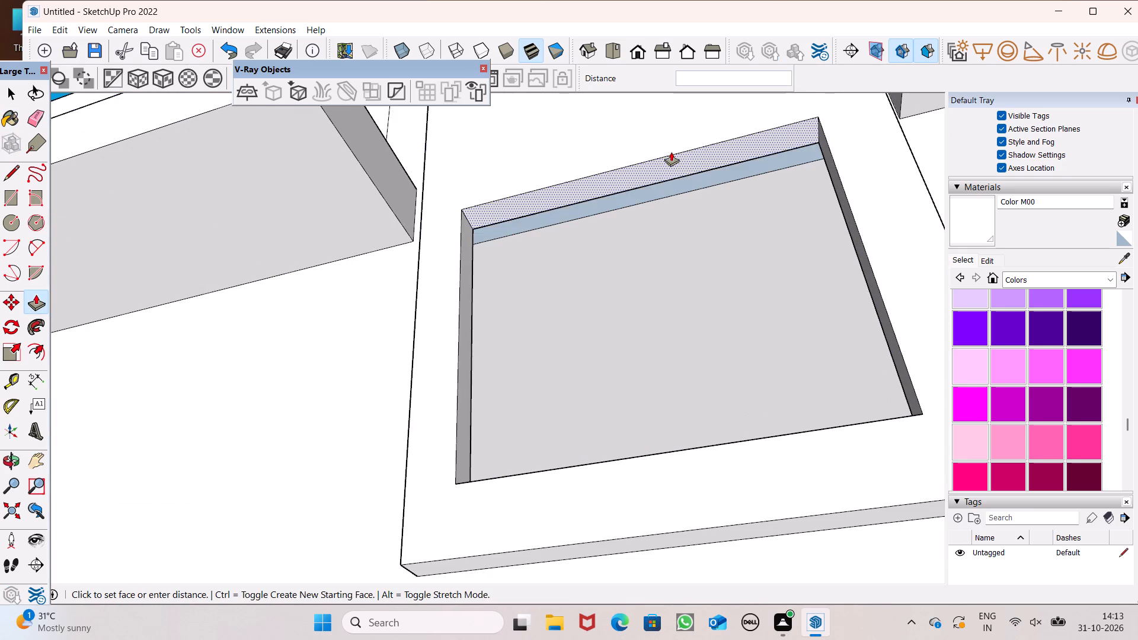
{"action": "left_click_drag", "start_coordinate": [671, 152], "coordinate": [660, 135]}
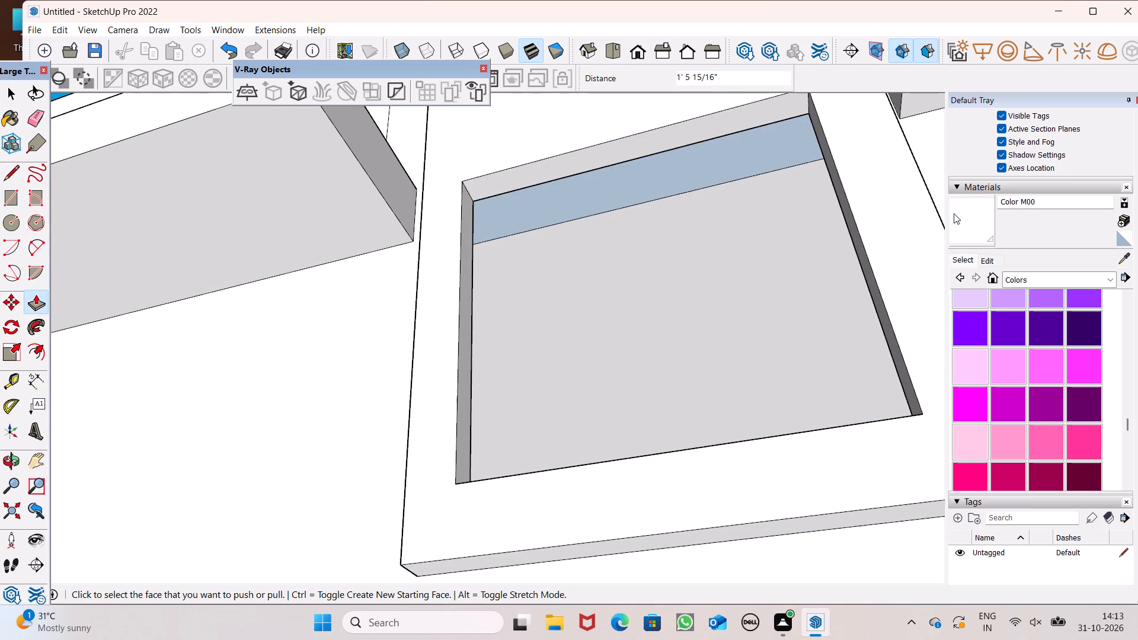
Paint the unpainted strip exposed along the top inside the lower opening with Color M00.
{"action": "left_click", "coordinate": [978, 221]}
{"action": "left_click", "coordinate": [747, 140]}
{"action": "scroll", "coordinate": [767, 164], "scroll_direction": "down", "scroll_amount": 2}
{"action": "middle_click_drag", "start_coordinate": [824, 193], "coordinate": [823, 303]}
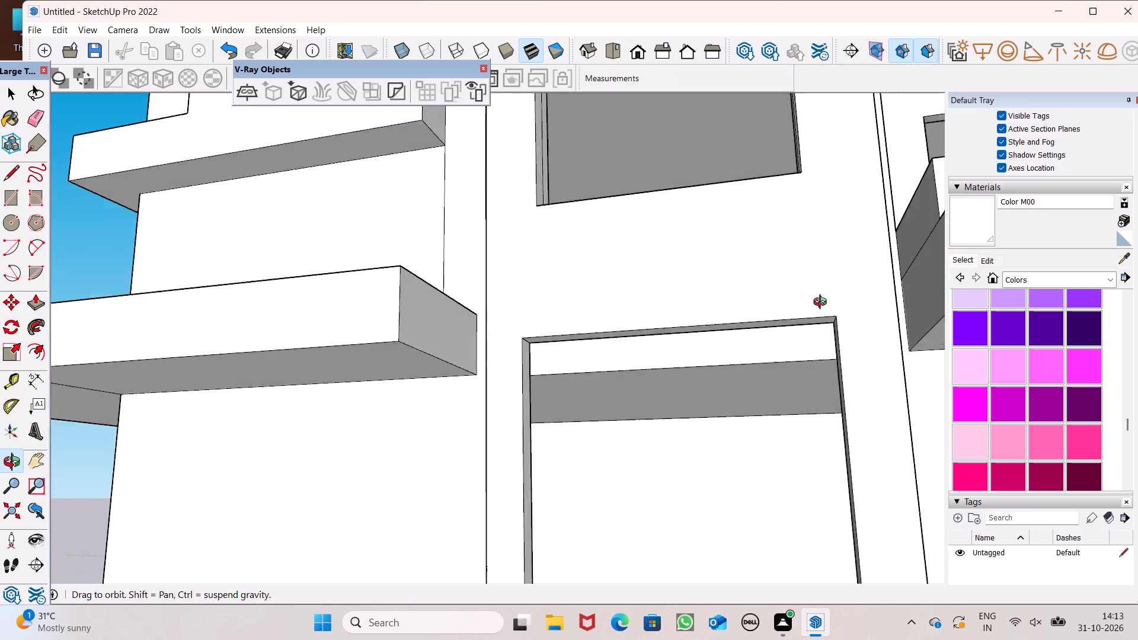
{"action": "middle_click_drag", "start_coordinate": [823, 303], "coordinate": [805, 223]}
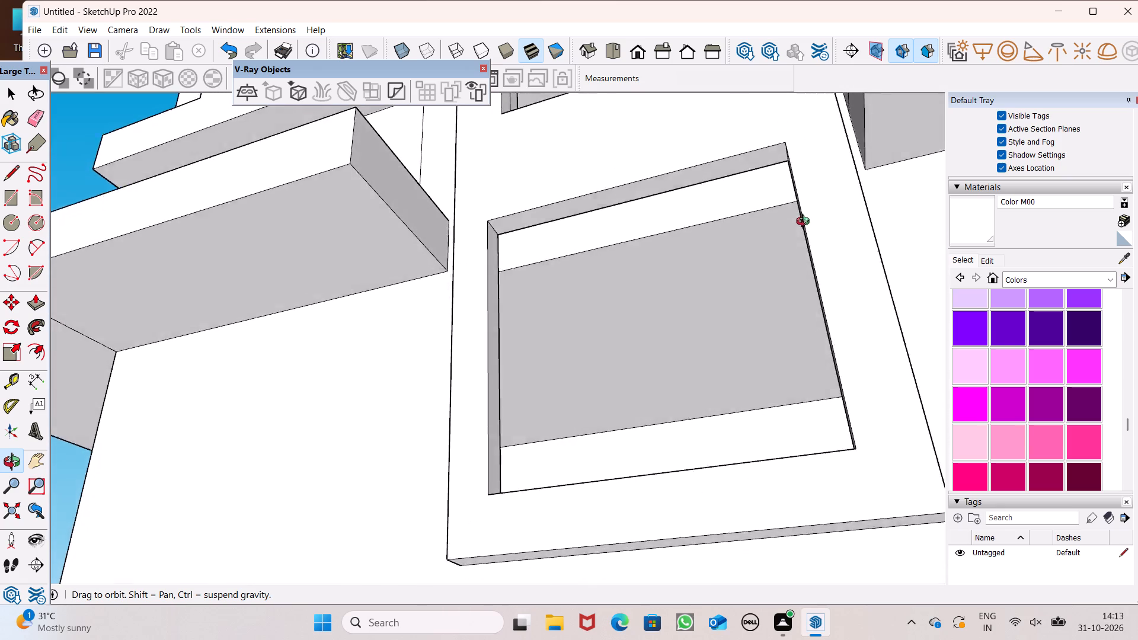
Push the top face inside the tower panel's lower opening further up with Push/Pull.
{"action": "middle_click_drag", "start_coordinate": [805, 223], "coordinate": [810, 216]}
{"action": "left_click", "coordinate": [37, 294]}
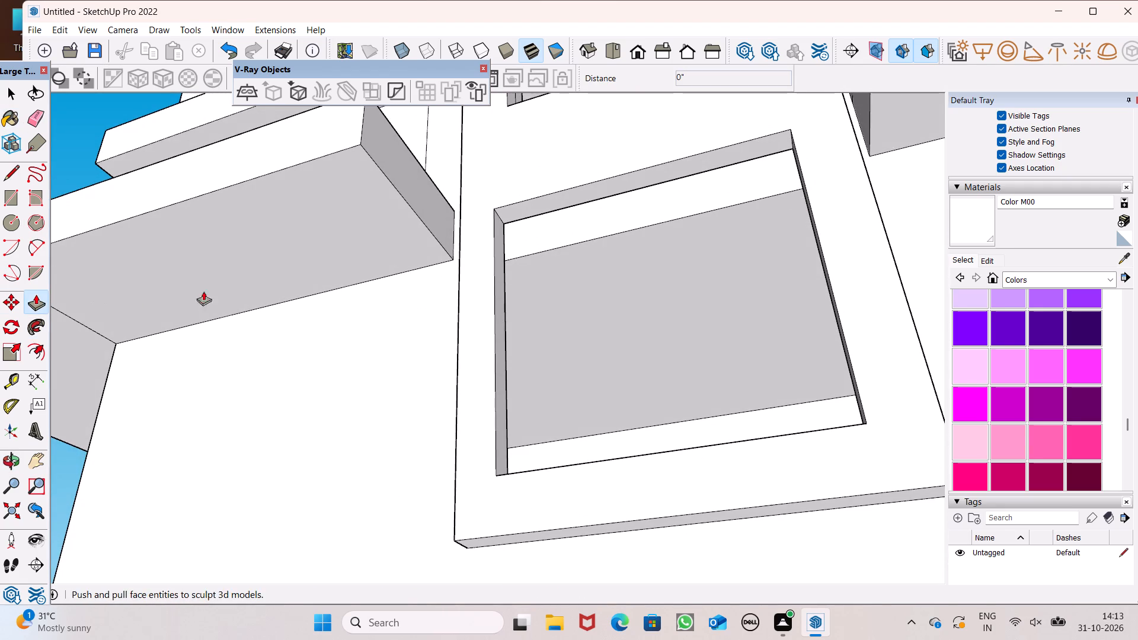
{"action": "left_click_drag", "start_coordinate": [658, 257], "coordinate": [645, 213]}
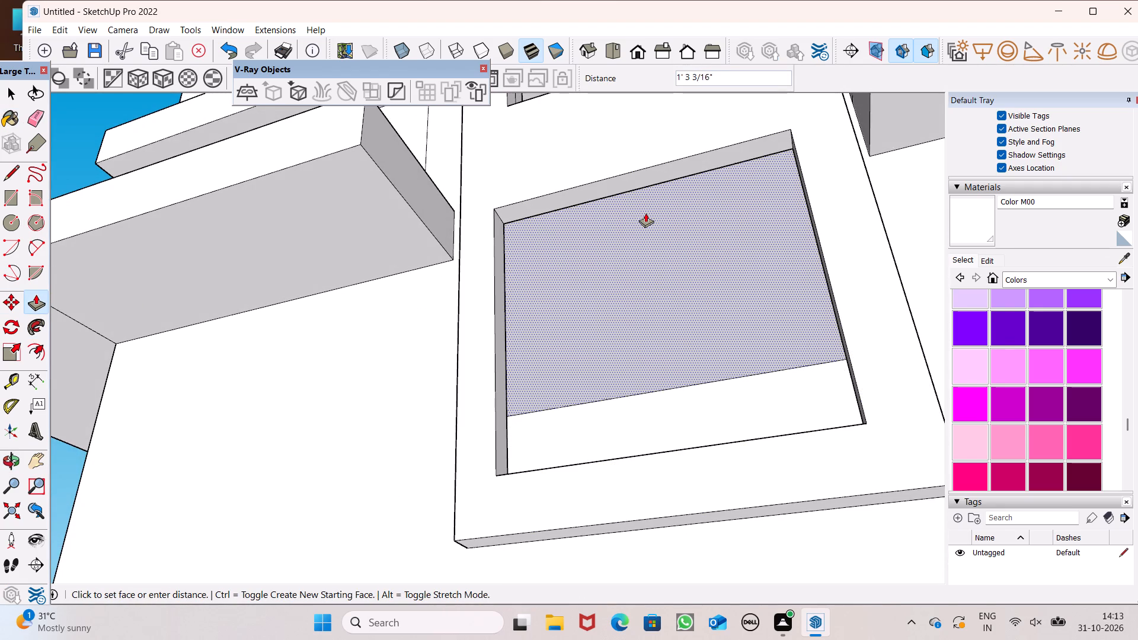
{"action": "left_click_drag", "start_coordinate": [645, 213], "coordinate": [637, 201]}
{"action": "left_click", "coordinate": [637, 201]}
{"action": "scroll", "coordinate": [590, 227], "scroll_direction": "down", "scroll_amount": 7}
{"action": "middle_click_drag", "start_coordinate": [589, 250], "coordinate": [597, 266]}
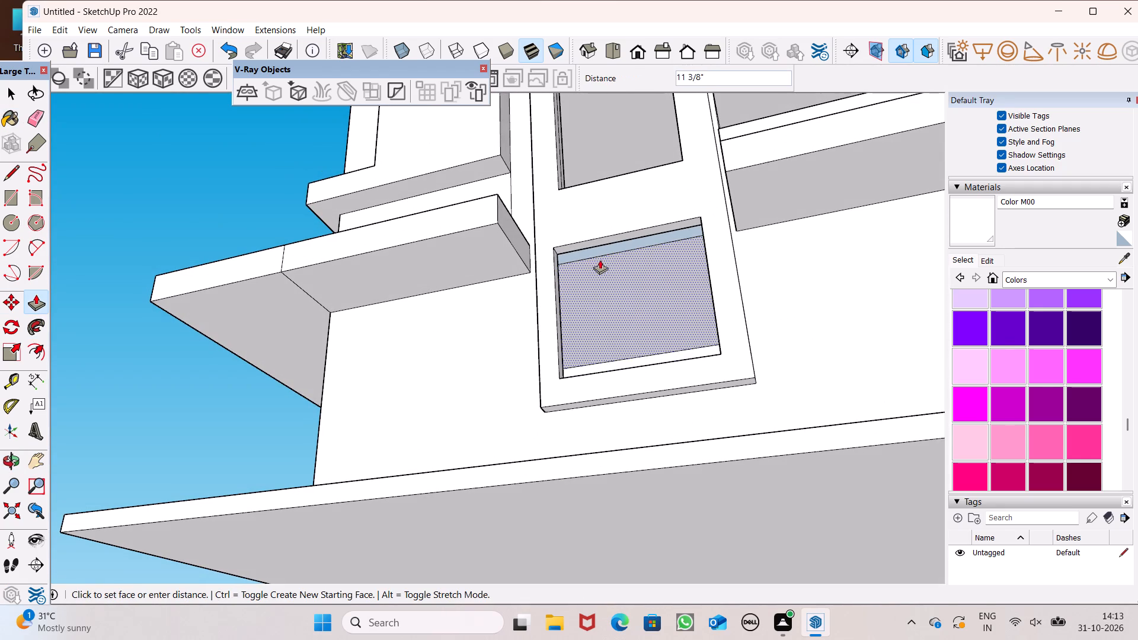
{"action": "key", "text": "space"}
Paint the unpainted blue-grey face inside the tower panel's lower opening with Color M00.
{"action": "scroll", "coordinate": [588, 240], "scroll_direction": "down", "scroll_amount": 2}
{"action": "middle_click_drag", "start_coordinate": [660, 289], "coordinate": [703, 401]}
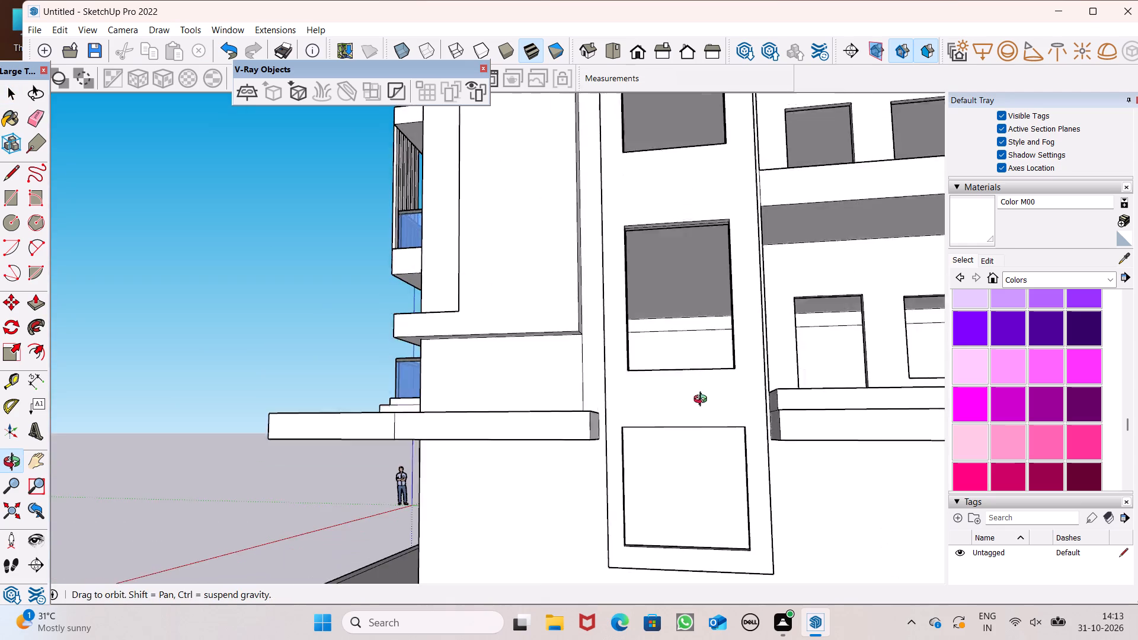
{"action": "middle_click_drag", "start_coordinate": [703, 401], "coordinate": [704, 401]}
{"action": "scroll", "coordinate": [591, 286], "scroll_direction": "down", "scroll_amount": 5}
{"action": "middle_click_drag", "start_coordinate": [637, 333], "coordinate": [371, 324]}
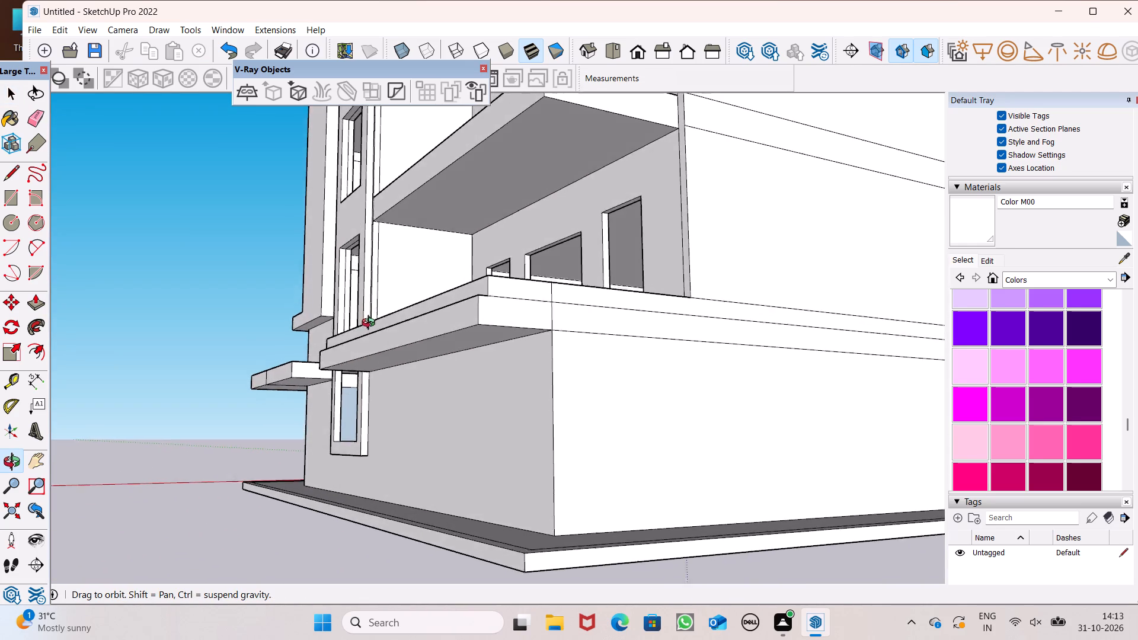
{"action": "middle_click_drag", "start_coordinate": [371, 324], "coordinate": [452, 336]}
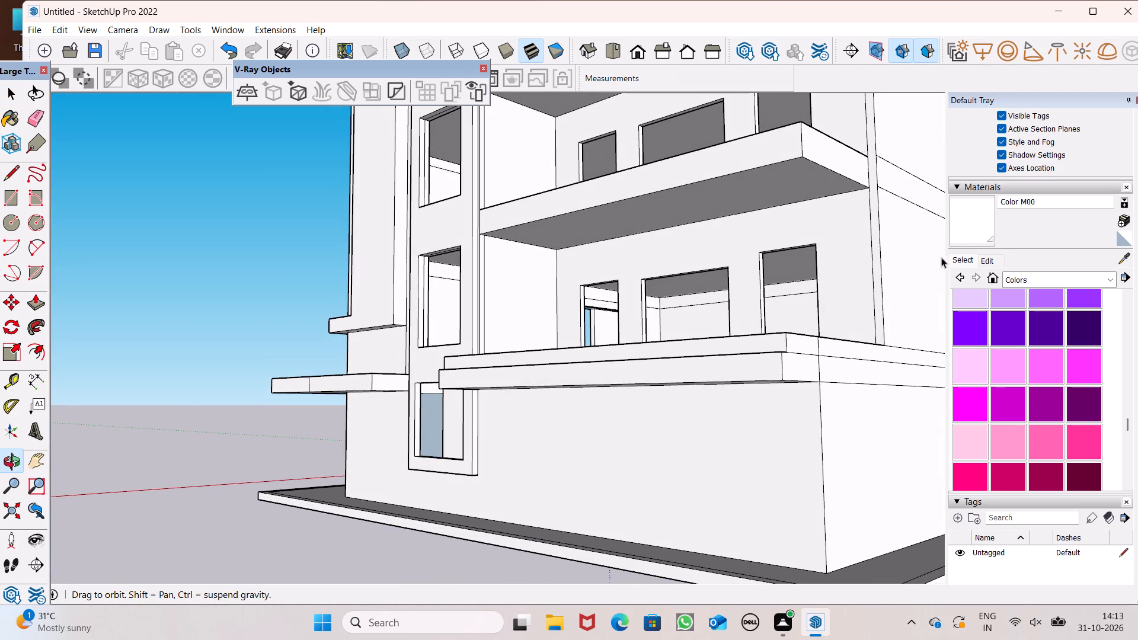
{"action": "left_click", "coordinate": [983, 232]}
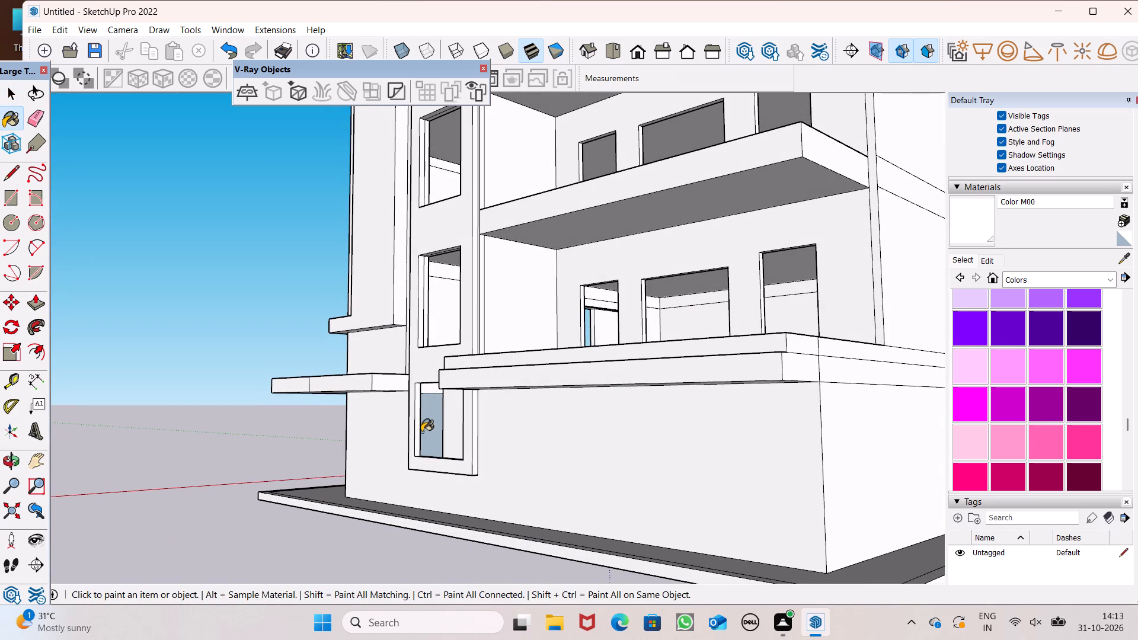
{"action": "scroll", "coordinate": [421, 432], "scroll_direction": "up", "scroll_amount": 7}
{"action": "left_click", "coordinate": [435, 420]}
Examine the whole house from the tower side, the adjoining plain side wall and above.
{"action": "scroll", "coordinate": [457, 377], "scroll_direction": "down", "scroll_amount": 4}
{"action": "middle_click_drag", "start_coordinate": [538, 331], "coordinate": [490, 345]}
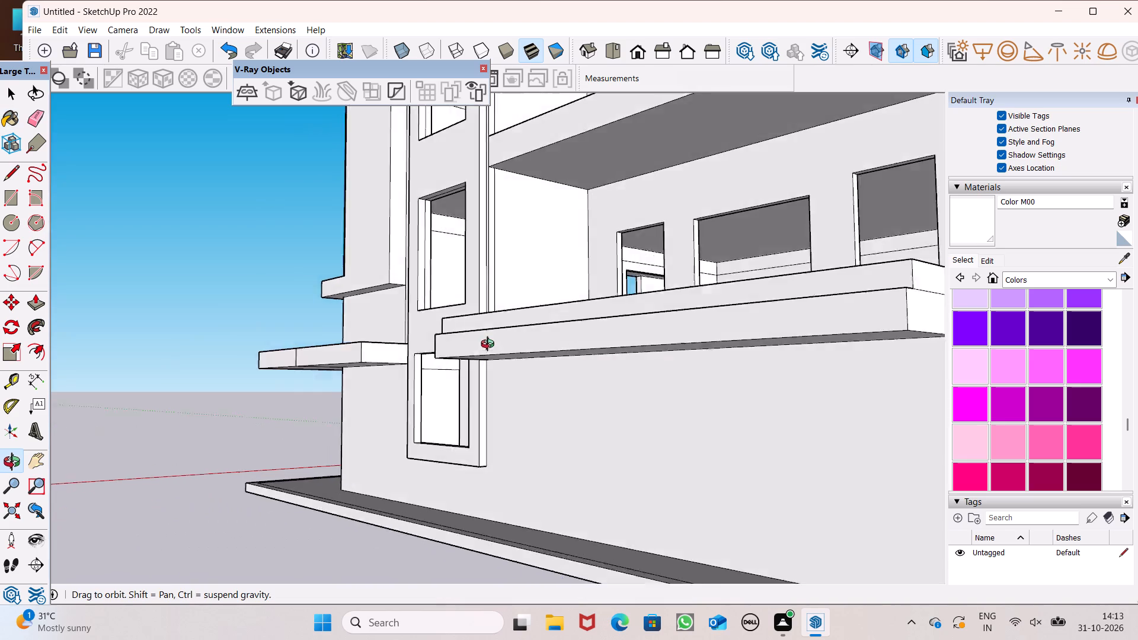
{"action": "middle_click_drag", "start_coordinate": [490, 345], "coordinate": [877, 517]}
{"action": "scroll", "coordinate": [857, 458], "scroll_direction": "up", "scroll_amount": 1}
{"action": "scroll", "coordinate": [606, 380], "scroll_direction": "down", "scroll_amount": 6}
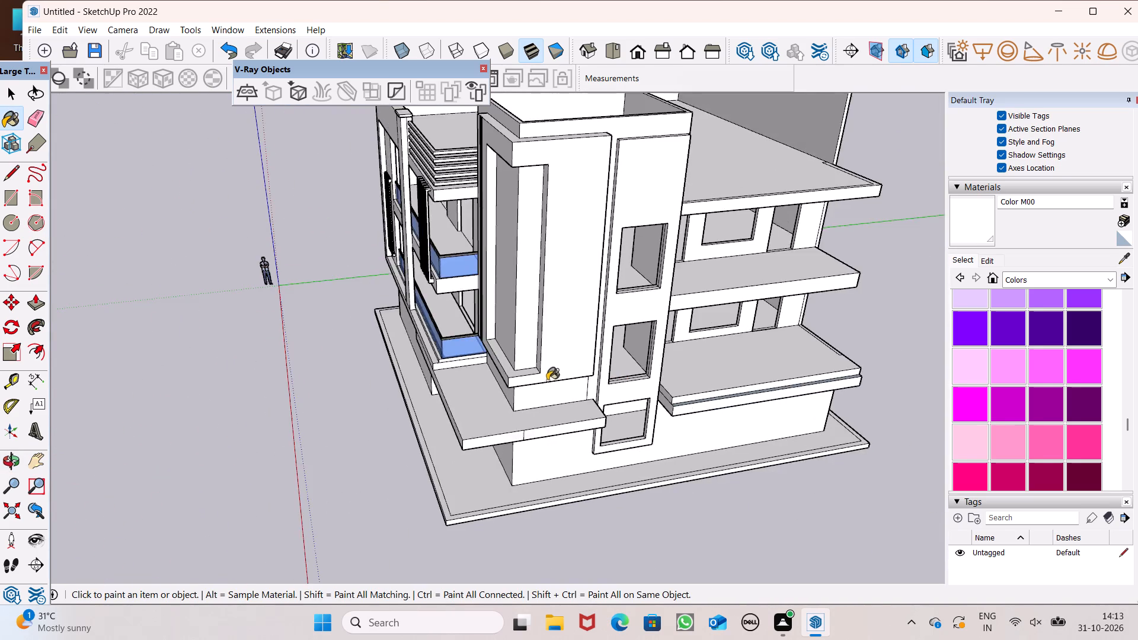
{"action": "scroll", "coordinate": [546, 391], "scroll_direction": "down", "scroll_amount": 4}
{"action": "middle_click_drag", "start_coordinate": [680, 453], "coordinate": [564, 408]}
{"action": "scroll", "coordinate": [486, 365], "scroll_direction": "down", "scroll_amount": 3}
{"action": "middle_click_drag", "start_coordinate": [549, 407], "coordinate": [560, 399]}
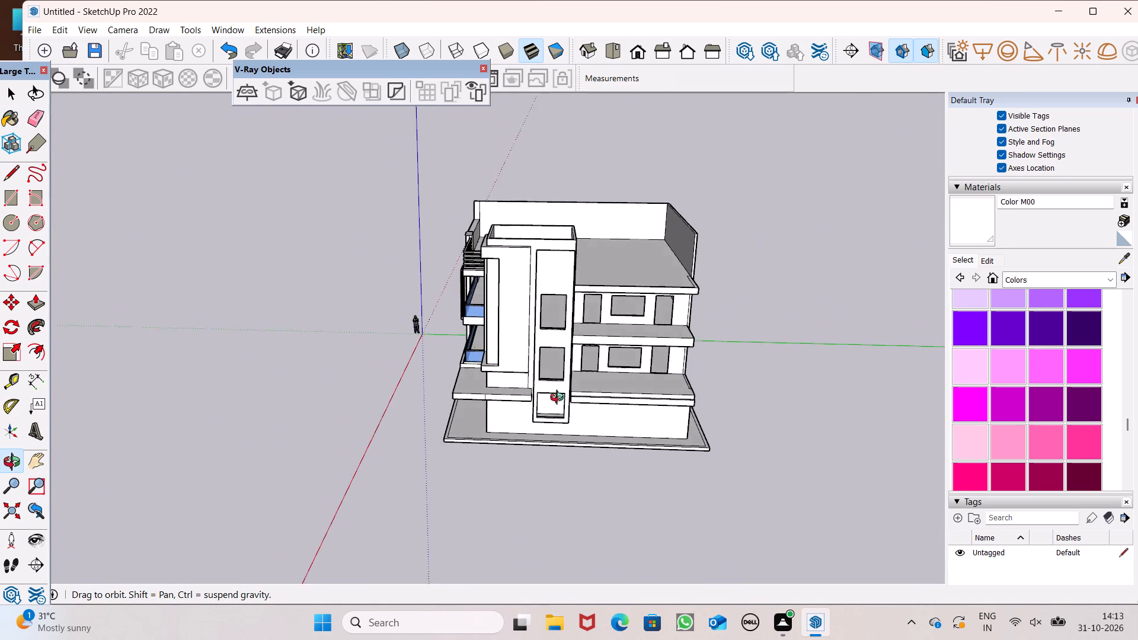
{"action": "middle_click_drag", "start_coordinate": [560, 399], "coordinate": [567, 367]}
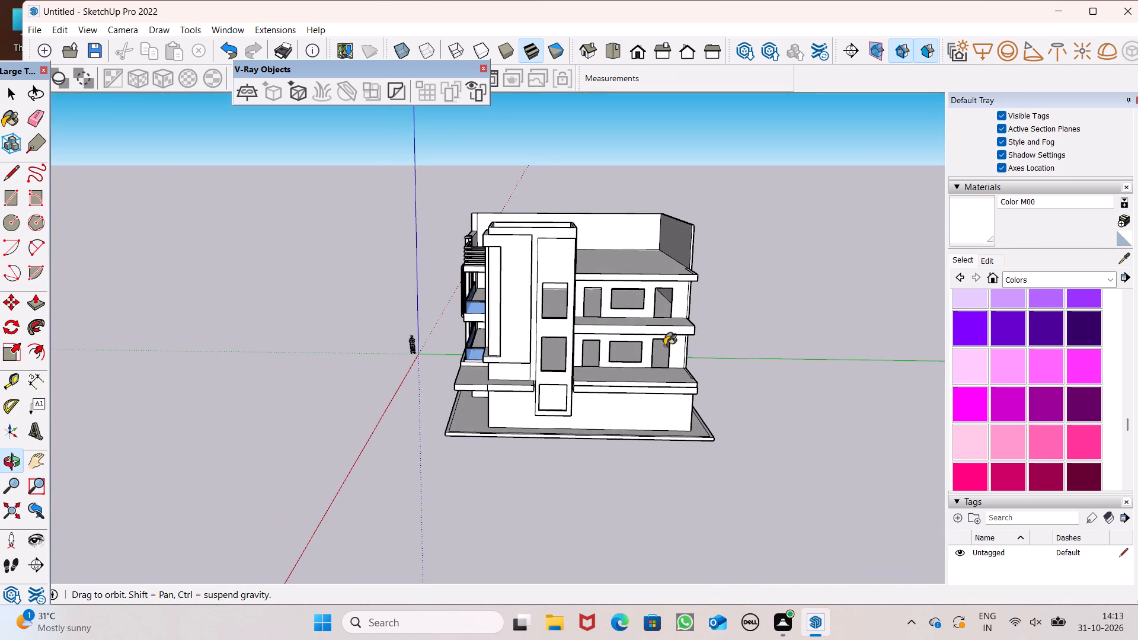
{"action": "scroll", "coordinate": [664, 345], "scroll_direction": "up", "scroll_amount": 3}
{"action": "scroll", "coordinate": [609, 274], "scroll_direction": "down", "scroll_amount": 2}
{"action": "middle_click_drag", "start_coordinate": [504, 281], "coordinate": [501, 335]}
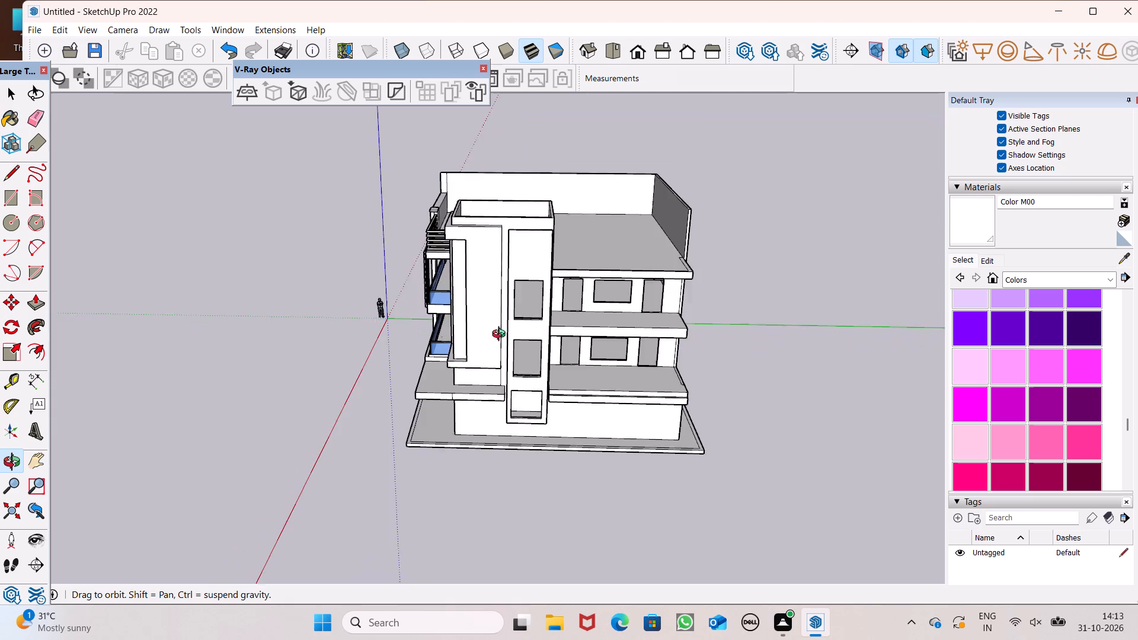
{"action": "middle_click_drag", "start_coordinate": [501, 335], "coordinate": [518, 375]}
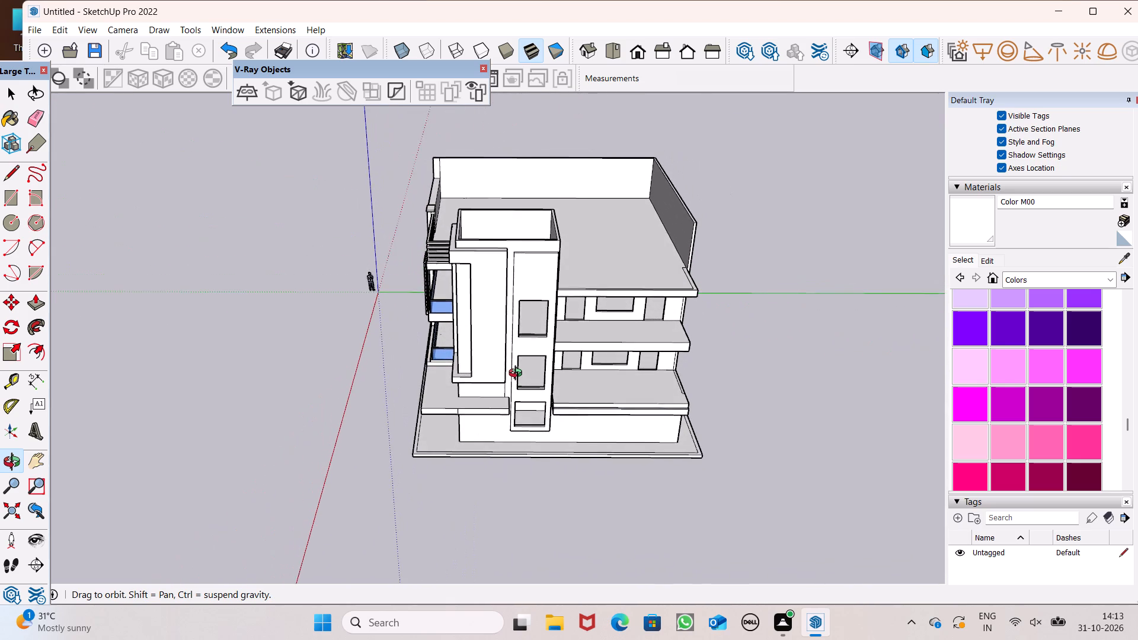
{"action": "middle_click_drag", "start_coordinate": [518, 375], "coordinate": [541, 367]}
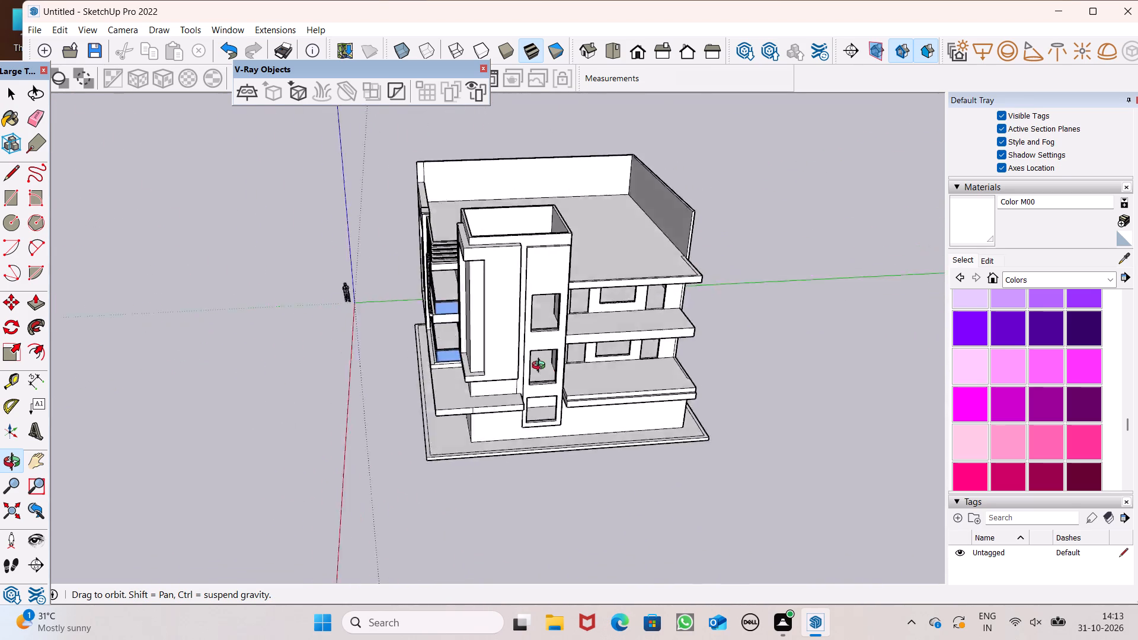
{"action": "middle_click_drag", "start_coordinate": [541, 367], "coordinate": [252, 362]}
{"action": "scroll", "coordinate": [391, 341], "scroll_direction": "down", "scroll_amount": 3}
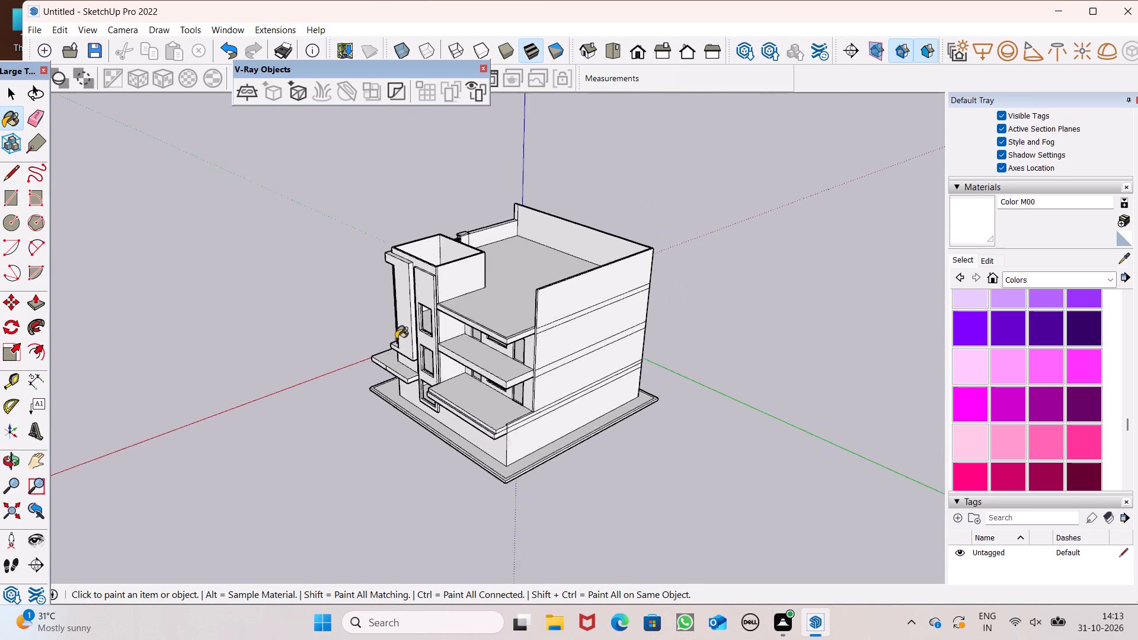
{"action": "scroll", "coordinate": [396, 339], "scroll_direction": "down", "scroll_amount": 1}
{"action": "middle_click_drag", "start_coordinate": [431, 362], "coordinate": [473, 315]}
{"action": "scroll", "coordinate": [484, 345], "scroll_direction": "down", "scroll_amount": 1}
{"action": "middle_click_drag", "start_coordinate": [490, 398], "coordinate": [451, 464]}
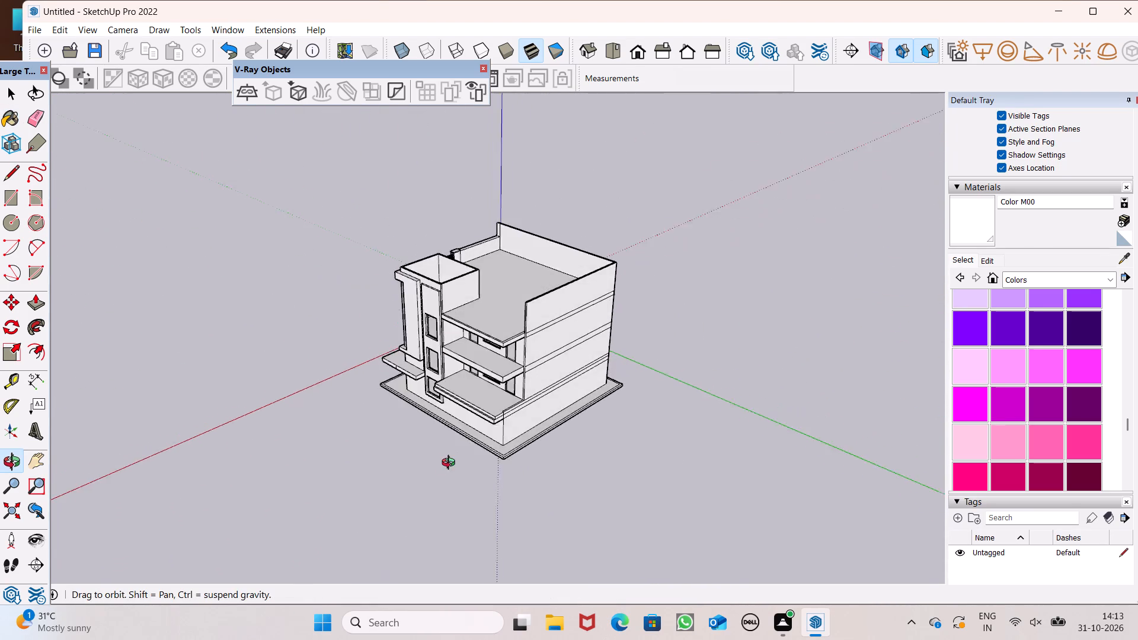
{"action": "middle_click_drag", "start_coordinate": [451, 464], "coordinate": [374, 431]}
{"action": "scroll", "coordinate": [303, 378], "scroll_direction": "up", "scroll_amount": 7}
{"action": "scroll", "coordinate": [572, 375], "scroll_direction": "up", "scroll_amount": 1}
{"action": "middle_click_drag", "start_coordinate": [573, 376], "coordinate": [576, 476]}
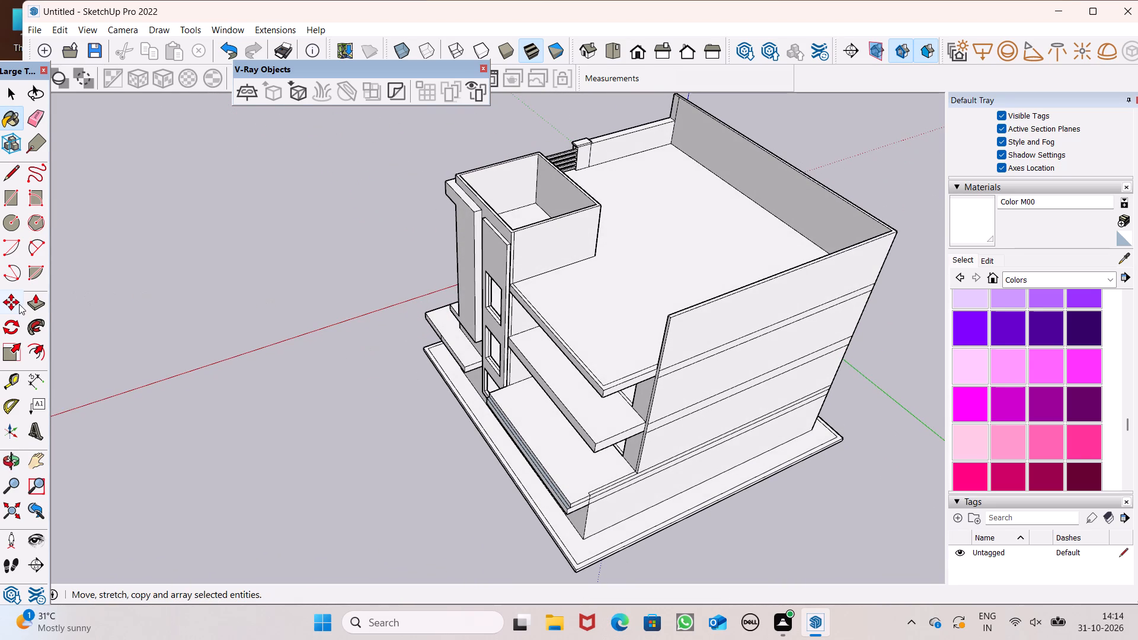
Push/Pull the front face of the middle balcony slab beside the tower outward by about 1' 5 9/16".
{"action": "left_click", "coordinate": [45, 307]}
{"action": "scroll", "coordinate": [473, 298], "scroll_direction": "down", "scroll_amount": 3}
{"action": "middle_click_drag", "start_coordinate": [484, 357], "coordinate": [628, 357]}
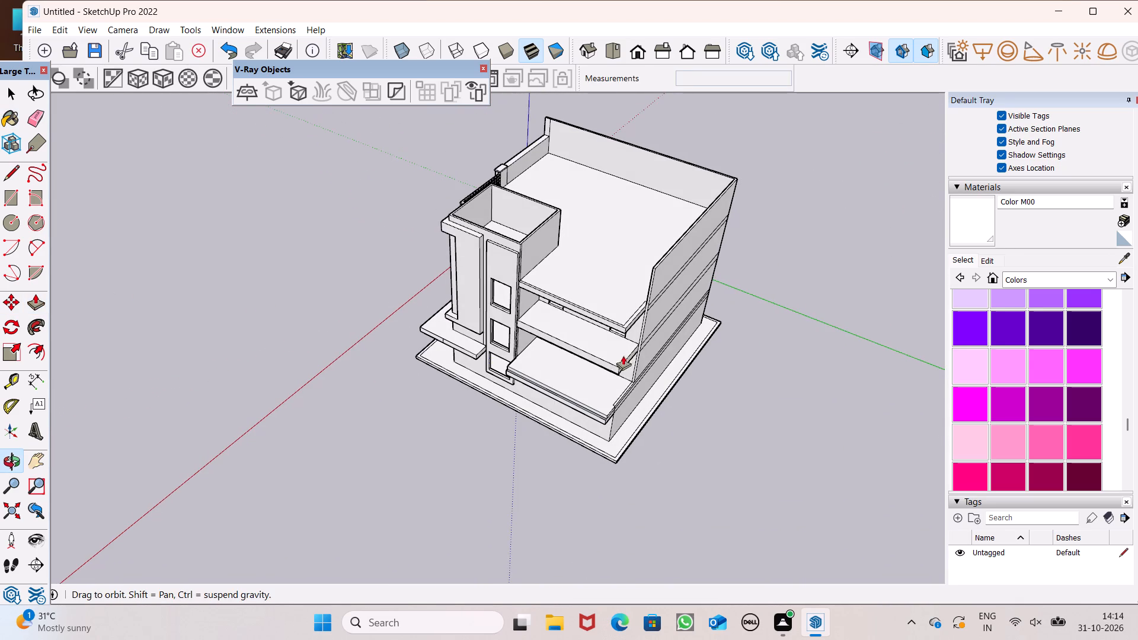
{"action": "scroll", "coordinate": [570, 363], "scroll_direction": "down", "scroll_amount": 1}
{"action": "middle_click_drag", "start_coordinate": [561, 367], "coordinate": [599, 401]}
{"action": "scroll", "coordinate": [520, 341], "scroll_direction": "up", "scroll_amount": 13}
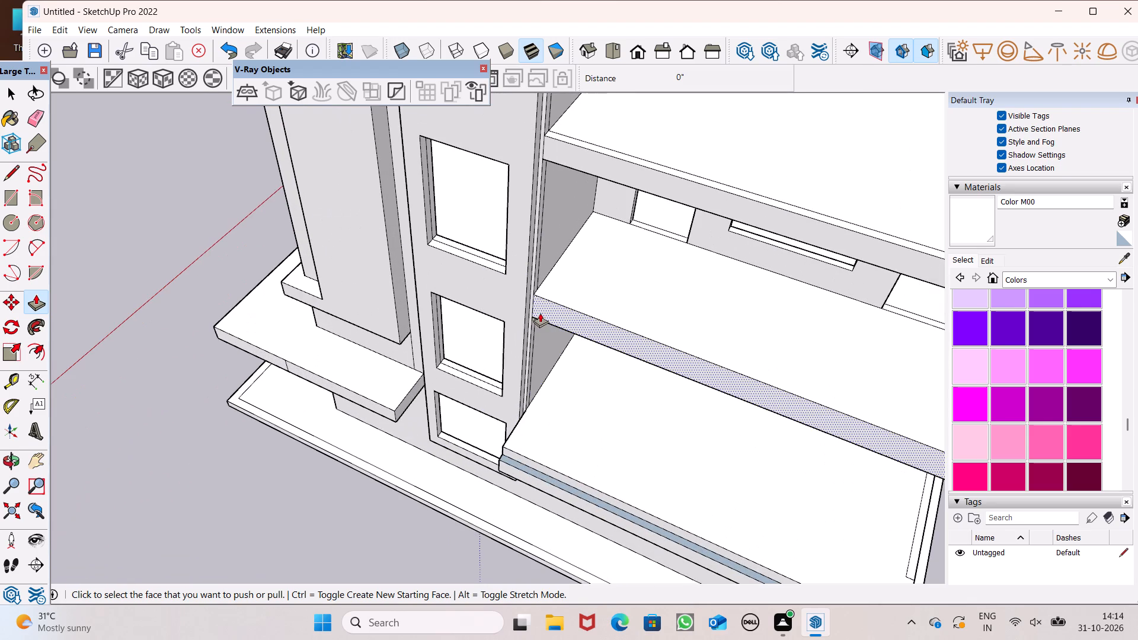
{"action": "left_click_drag", "start_coordinate": [541, 312], "coordinate": [520, 320]}
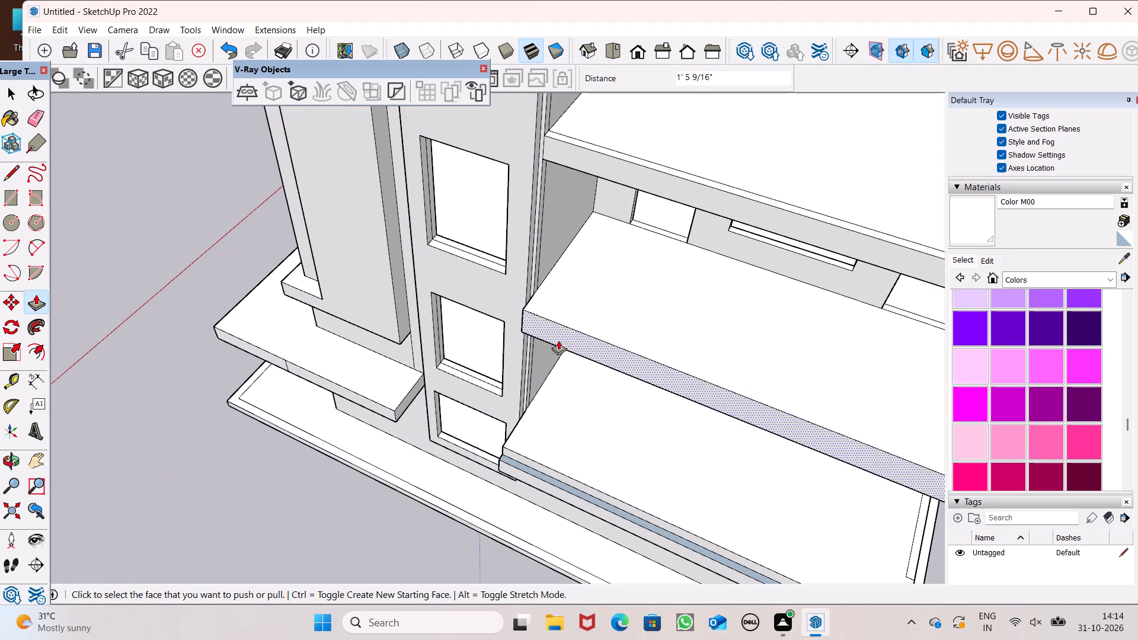
Extend the middle balcony slab's front face another 2' 1 3/4", in line with the lower slab's front corner.
{"action": "scroll", "coordinate": [563, 337], "scroll_direction": "down", "scroll_amount": 3}
{"action": "middle_click_drag", "start_coordinate": [473, 376], "coordinate": [736, 343]}
{"action": "scroll", "coordinate": [574, 285], "scroll_direction": "up", "scroll_amount": 4}
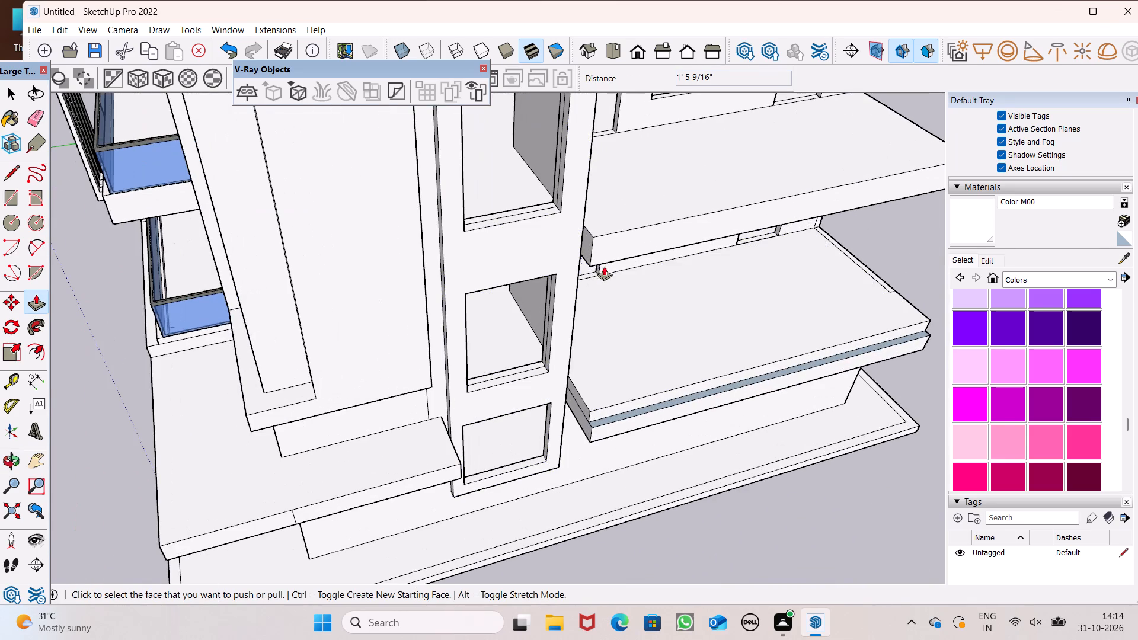
{"action": "left_click_drag", "start_coordinate": [593, 257], "coordinate": [585, 409]}
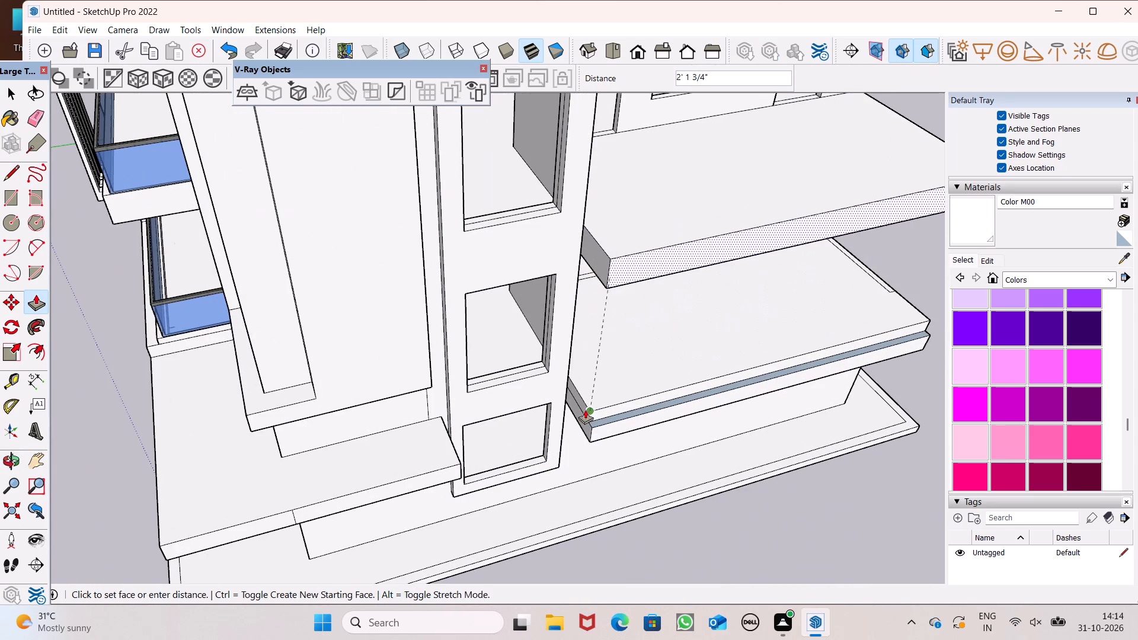
{"action": "left_click_drag", "start_coordinate": [585, 409], "coordinate": [586, 408]}
Extend the roof slab's front face by about 2' 4 1/4" and a further 1' 3 1/16", in line with the middle balcony slab.
{"action": "scroll", "coordinate": [503, 380], "scroll_direction": "down", "scroll_amount": 6}
{"action": "scroll", "coordinate": [579, 258], "scroll_direction": "up", "scroll_amount": 5}
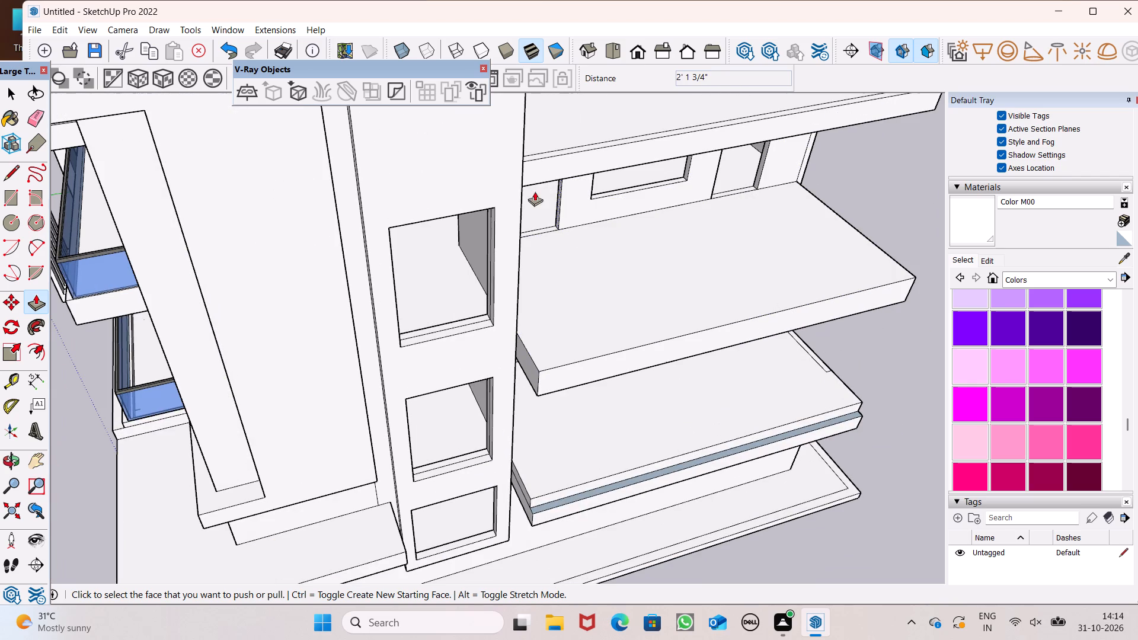
{"action": "left_click_drag", "start_coordinate": [532, 183], "coordinate": [535, 217]}
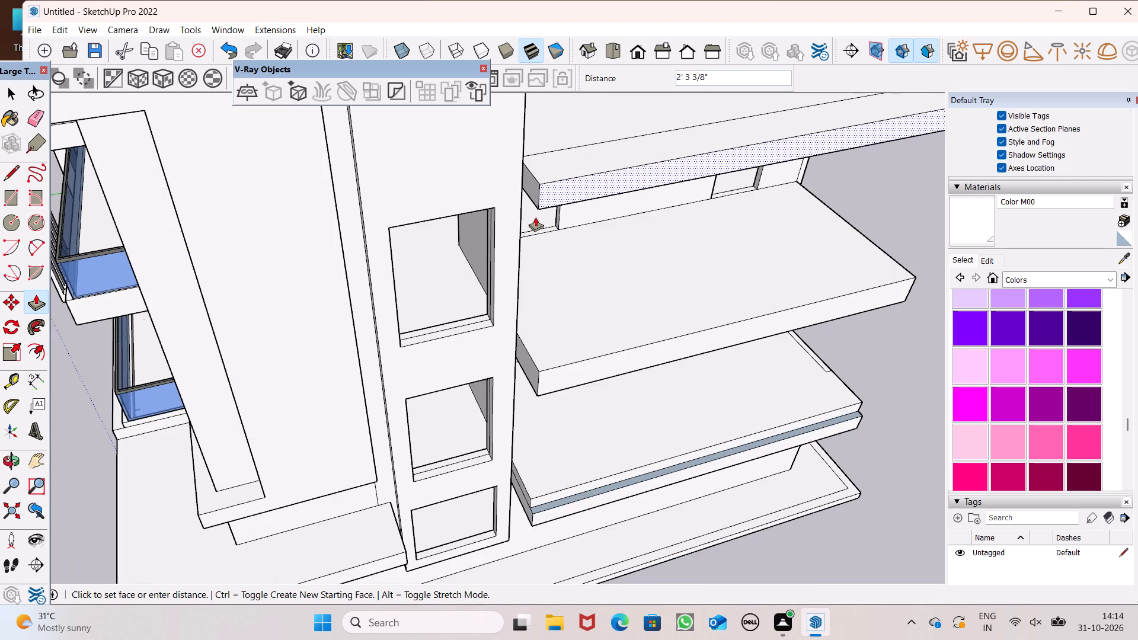
{"action": "left_click_drag", "start_coordinate": [535, 217], "coordinate": [535, 217]}
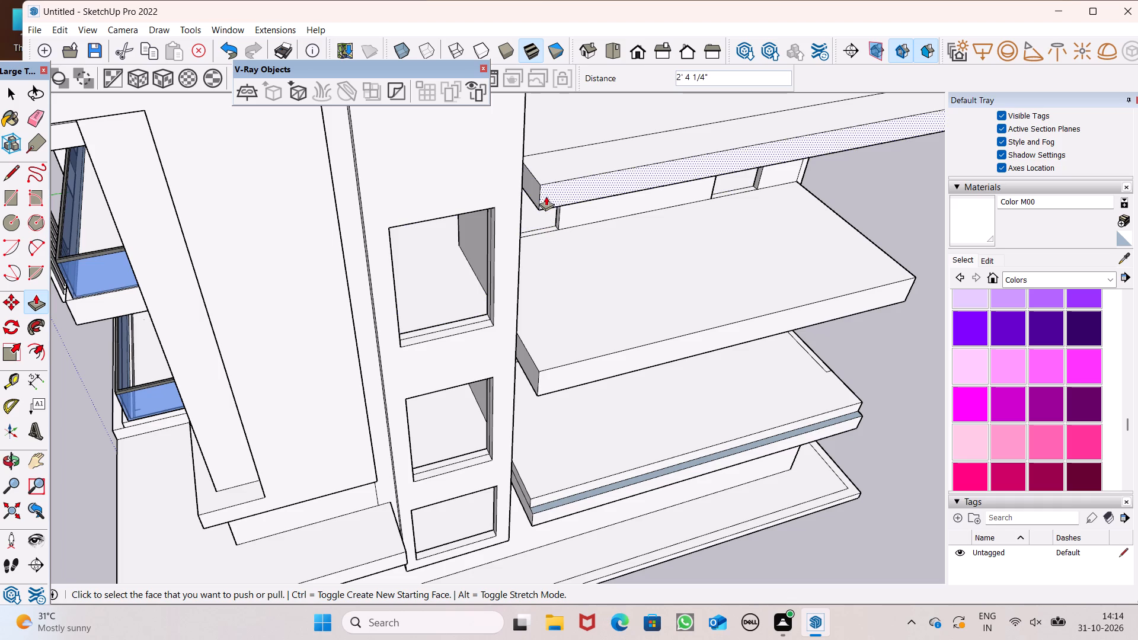
{"action": "left_click_drag", "start_coordinate": [558, 193], "coordinate": [536, 376]}
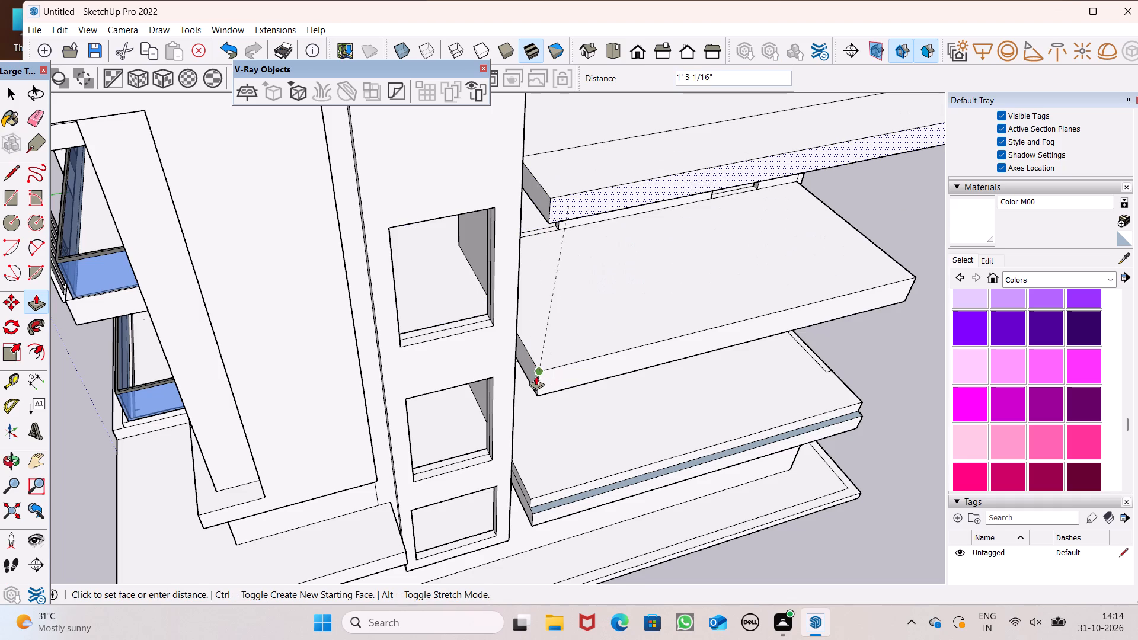
{"action": "left_click_drag", "start_coordinate": [536, 376], "coordinate": [535, 375]}
Examine the roof and balcony slabs beside the tower from several angles.
{"action": "scroll", "coordinate": [511, 287], "scroll_direction": "down", "scroll_amount": 5}
{"action": "middle_click_drag", "start_coordinate": [538, 319], "coordinate": [466, 245]}
{"action": "scroll", "coordinate": [466, 247], "scroll_direction": "down", "scroll_amount": 4}
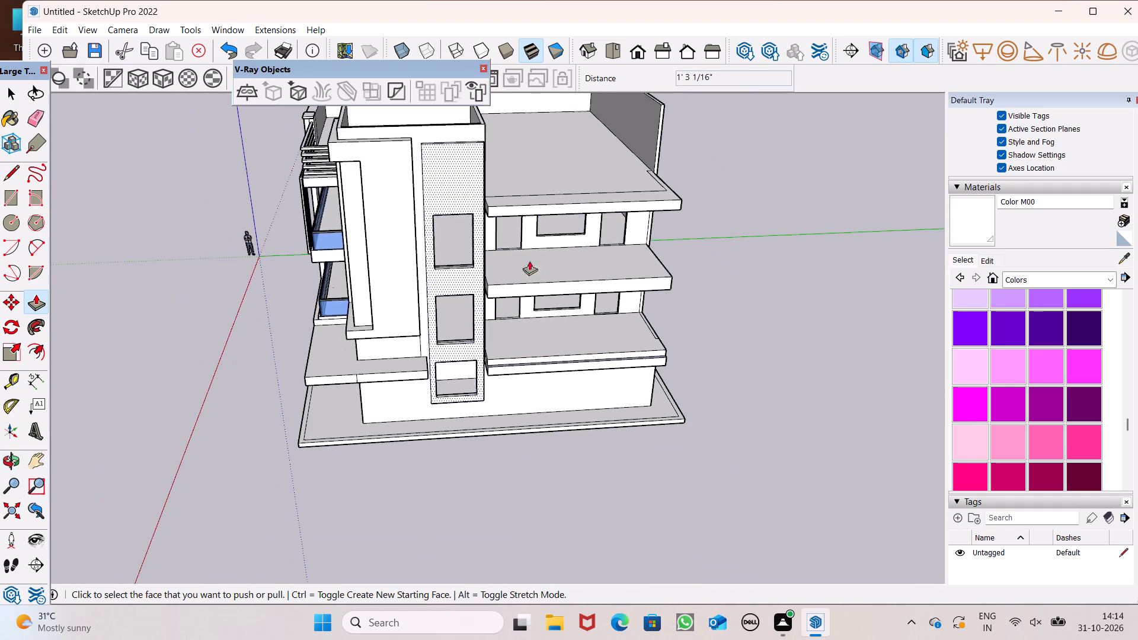
{"action": "middle_click_drag", "start_coordinate": [581, 264], "coordinate": [522, 225]}
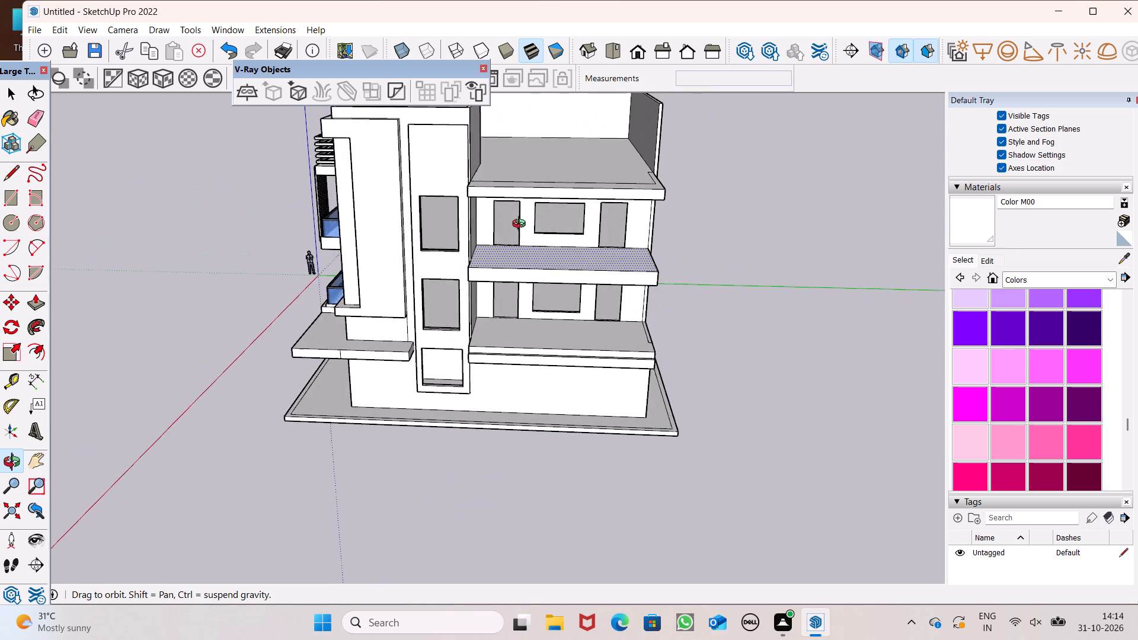
{"action": "middle_click_drag", "start_coordinate": [522, 225], "coordinate": [525, 225]}
{"action": "scroll", "coordinate": [522, 271], "scroll_direction": "down", "scroll_amount": 3}
{"action": "middle_click_drag", "start_coordinate": [538, 318], "coordinate": [144, 318]}
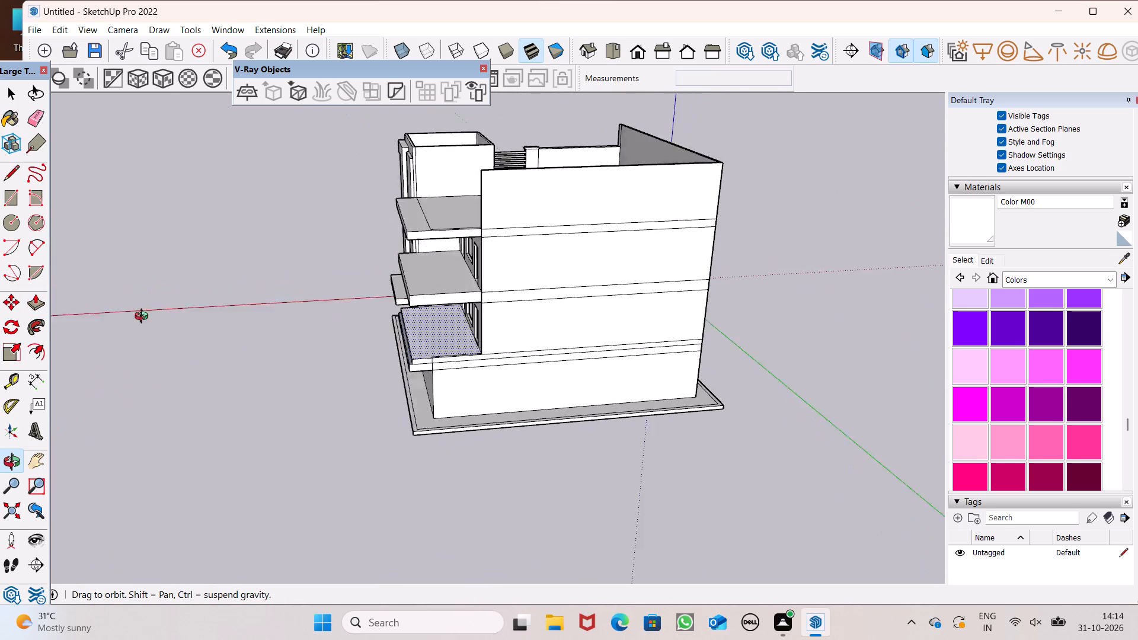
{"action": "middle_click_drag", "start_coordinate": [144, 318], "coordinate": [450, 226]}
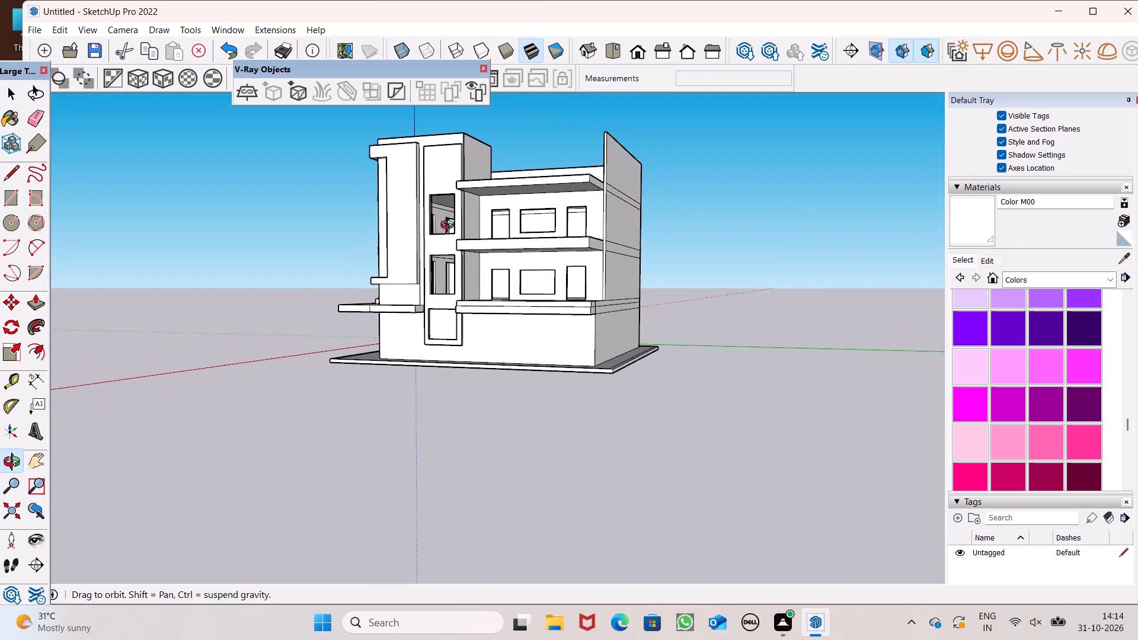
{"action": "middle_click_drag", "start_coordinate": [450, 226], "coordinate": [574, 501]}
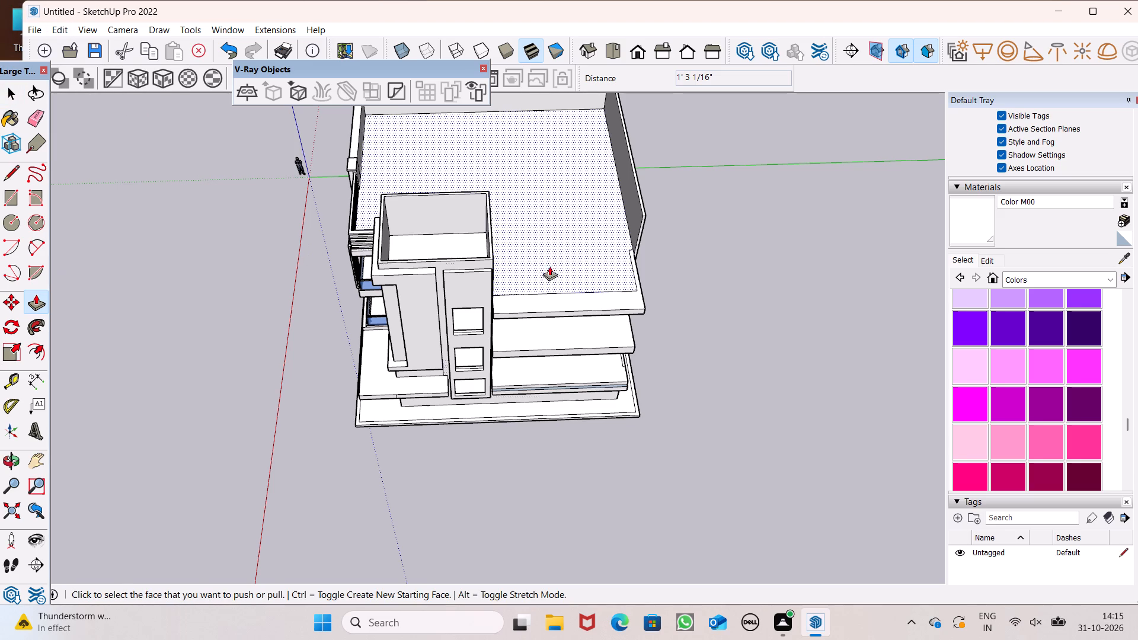
{"action": "scroll", "coordinate": [551, 266], "scroll_direction": "down", "scroll_amount": 2}
{"action": "middle_click_drag", "start_coordinate": [543, 334], "coordinate": [496, 290]}
{"action": "scroll", "coordinate": [580, 279], "scroll_direction": "up", "scroll_amount": 8}
{"action": "scroll", "coordinate": [473, 315], "scroll_direction": "down", "scroll_amount": 2}
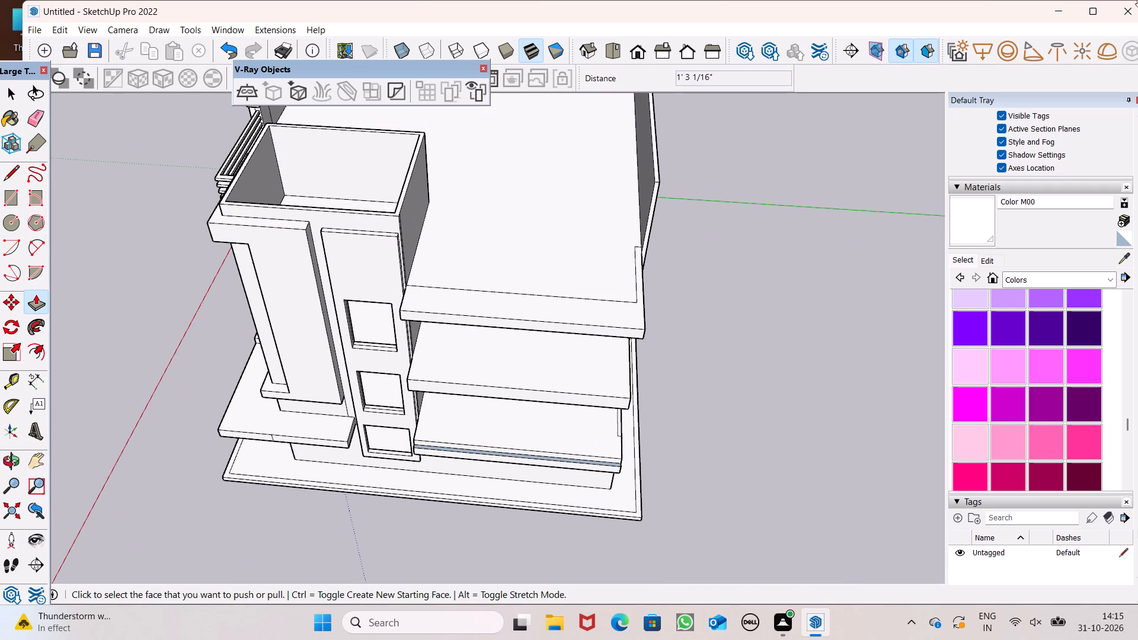
Place a guide on the roof slab parallel to its tower-side edge, about 1' 1 3/8" in from it.
{"action": "left_click", "coordinate": [7, 377]}
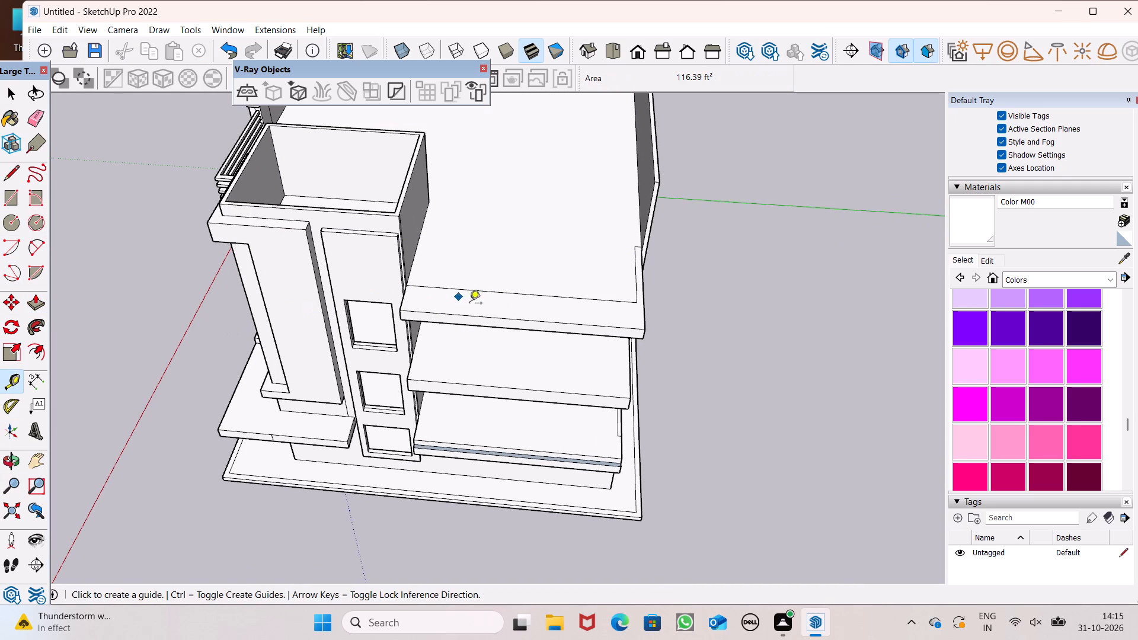
{"action": "middle_click_drag", "start_coordinate": [546, 323], "coordinate": [551, 377]}
{"action": "scroll", "coordinate": [460, 341], "scroll_direction": "up", "scroll_amount": 5}
{"action": "scroll", "coordinate": [392, 288], "scroll_direction": "down", "scroll_amount": 3}
{"action": "middle_click_drag", "start_coordinate": [391, 319], "coordinate": [394, 364]}
{"action": "scroll", "coordinate": [392, 376], "scroll_direction": "up", "scroll_amount": 10}
{"action": "left_click_drag", "start_coordinate": [359, 350], "coordinate": [379, 351]}
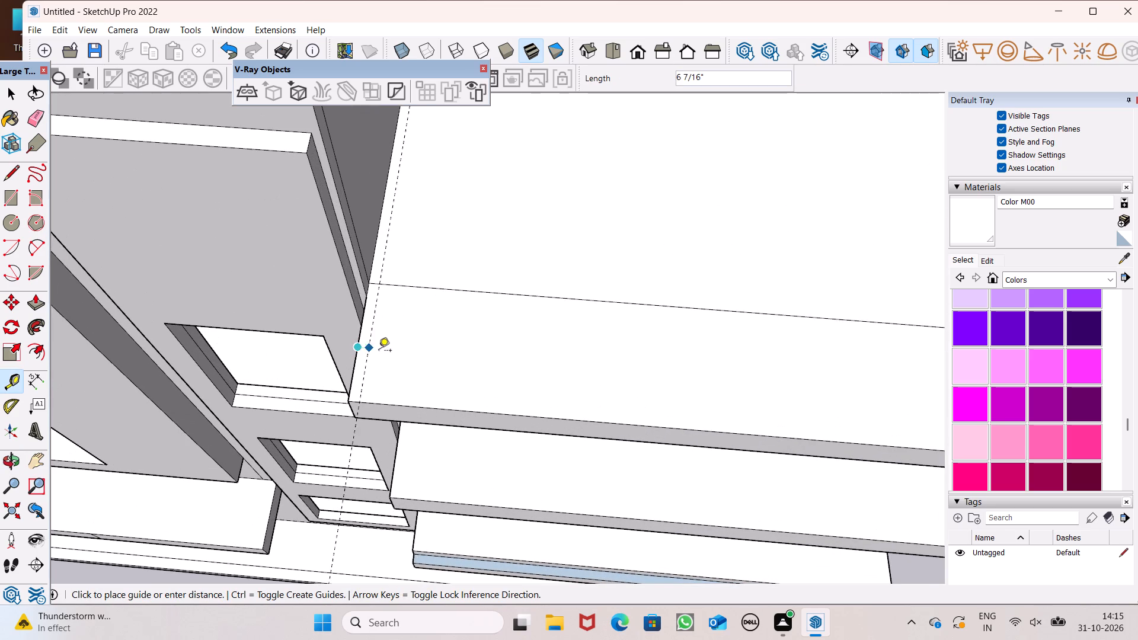
{"action": "left_click_drag", "start_coordinate": [379, 351], "coordinate": [393, 359]}
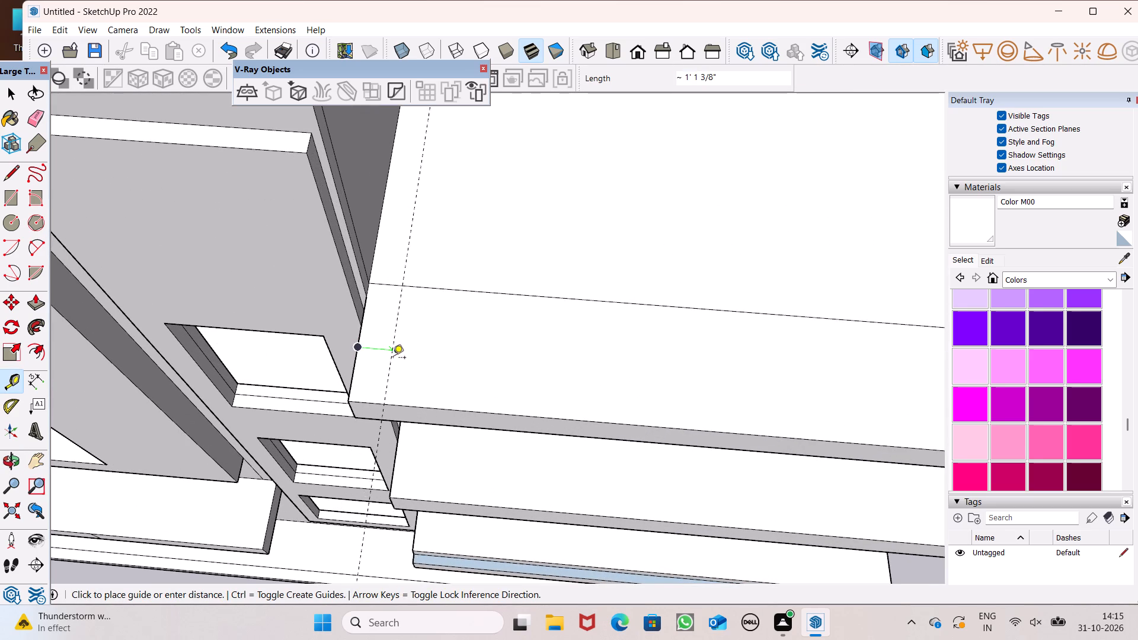
{"action": "left_click_drag", "start_coordinate": [393, 359], "coordinate": [393, 360]}
{"action": "double_click", "coordinate": [393, 360]}
{"action": "left_click", "coordinate": [394, 360]}
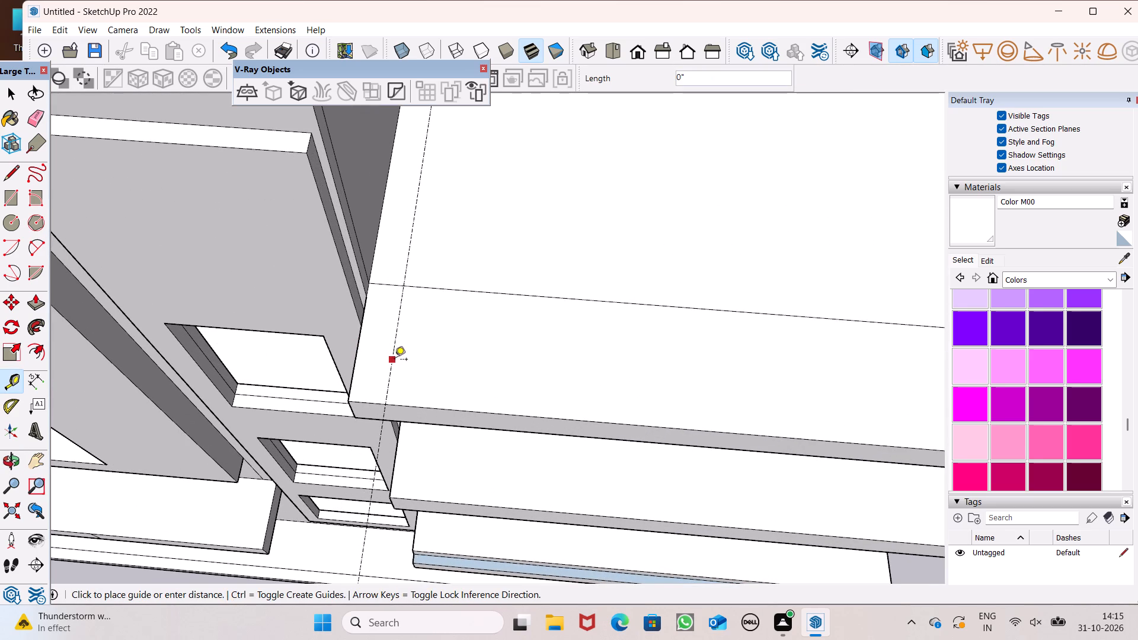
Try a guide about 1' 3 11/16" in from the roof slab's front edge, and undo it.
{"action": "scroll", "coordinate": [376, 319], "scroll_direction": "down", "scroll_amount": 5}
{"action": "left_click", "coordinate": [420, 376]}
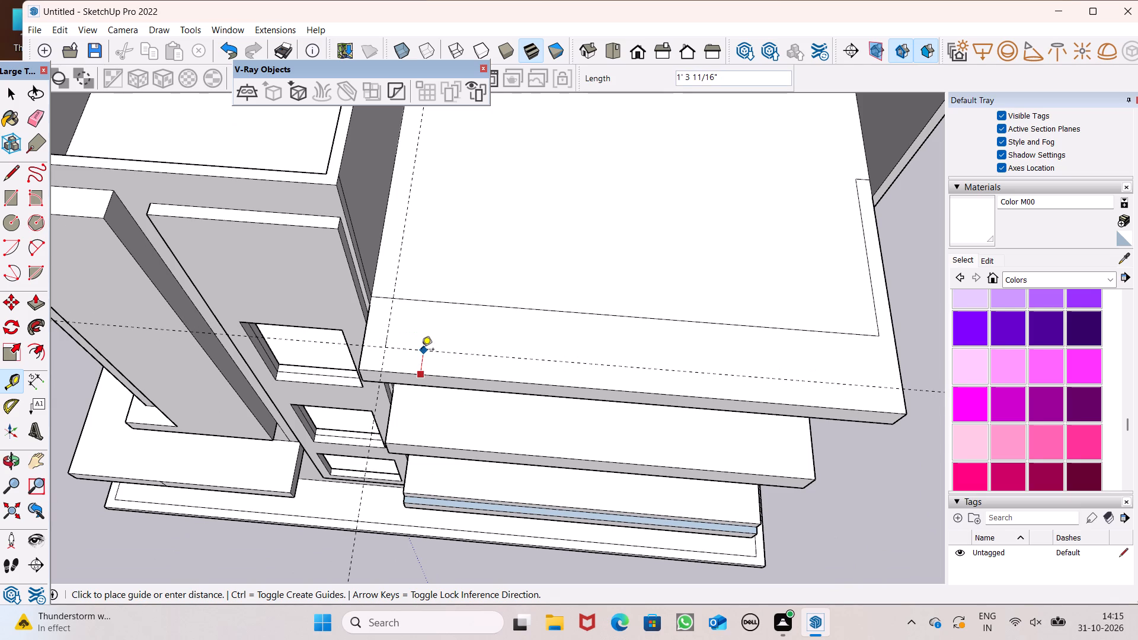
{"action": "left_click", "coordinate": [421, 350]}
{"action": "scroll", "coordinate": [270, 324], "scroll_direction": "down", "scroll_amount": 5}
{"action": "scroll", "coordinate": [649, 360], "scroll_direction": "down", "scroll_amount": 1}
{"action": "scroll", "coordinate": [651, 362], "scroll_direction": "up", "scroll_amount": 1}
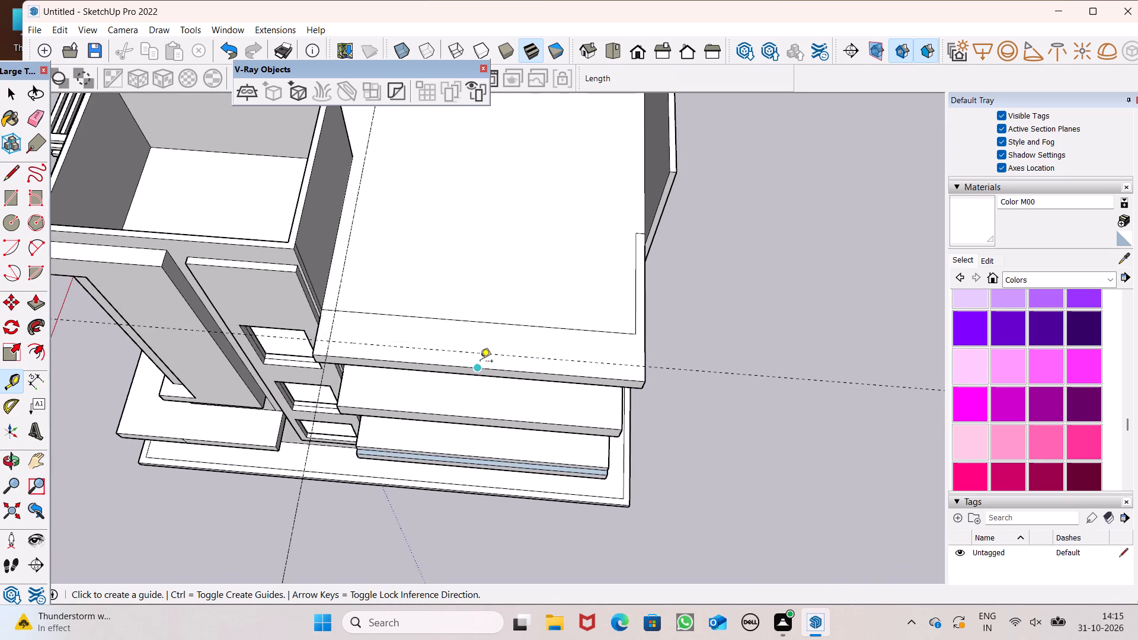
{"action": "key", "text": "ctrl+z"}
Place two guides parallel to the roof slab's front edge: one about 5 3/4" in, and a second farther inward from the first.
{"action": "scroll", "coordinate": [388, 350], "scroll_direction": "up", "scroll_amount": 6}
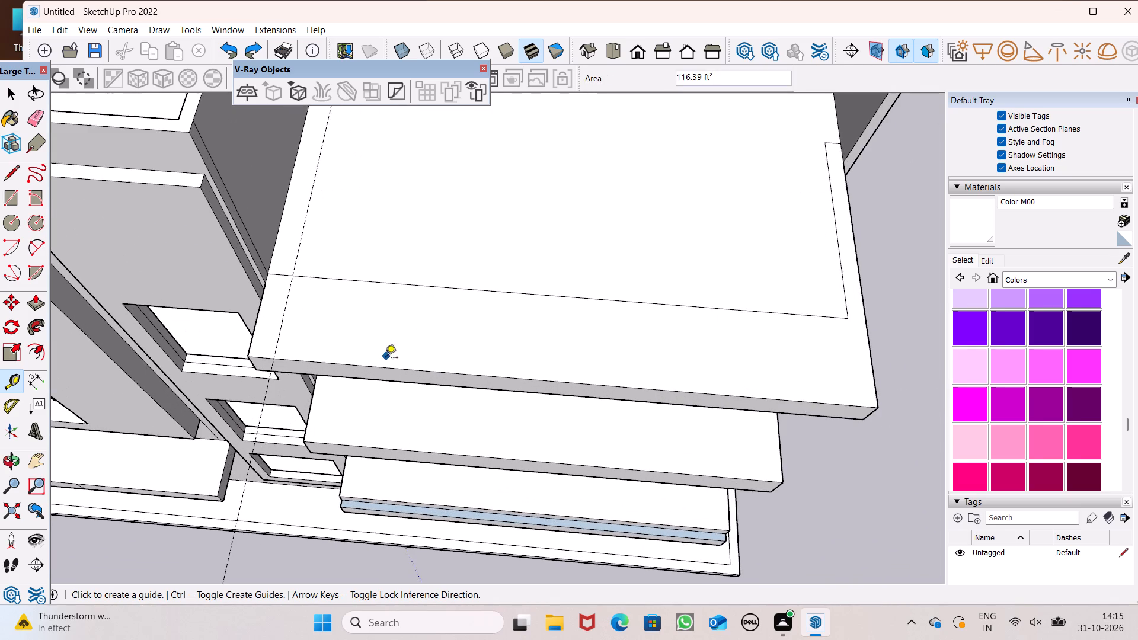
{"action": "middle_click_drag", "start_coordinate": [345, 365], "coordinate": [341, 416]}
{"action": "scroll", "coordinate": [341, 416], "scroll_direction": "up", "scroll_amount": 4}
{"action": "scroll", "coordinate": [335, 426], "scroll_direction": "down", "scroll_amount": 4}
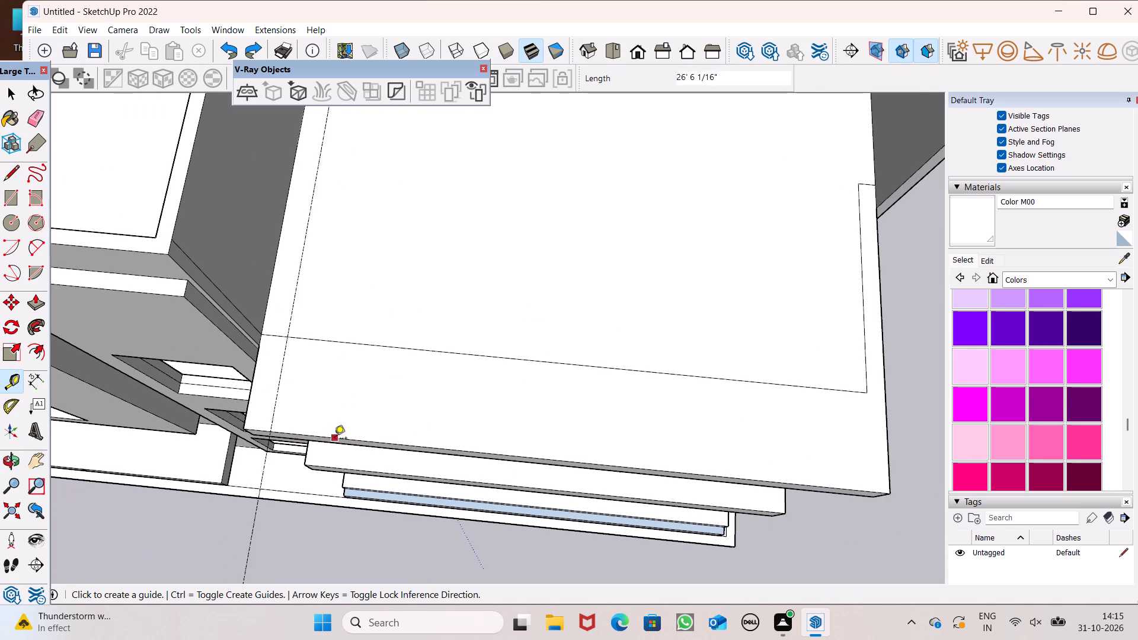
{"action": "scroll", "coordinate": [334, 440], "scroll_direction": "up", "scroll_amount": 2}
{"action": "left_click", "coordinate": [333, 439]}
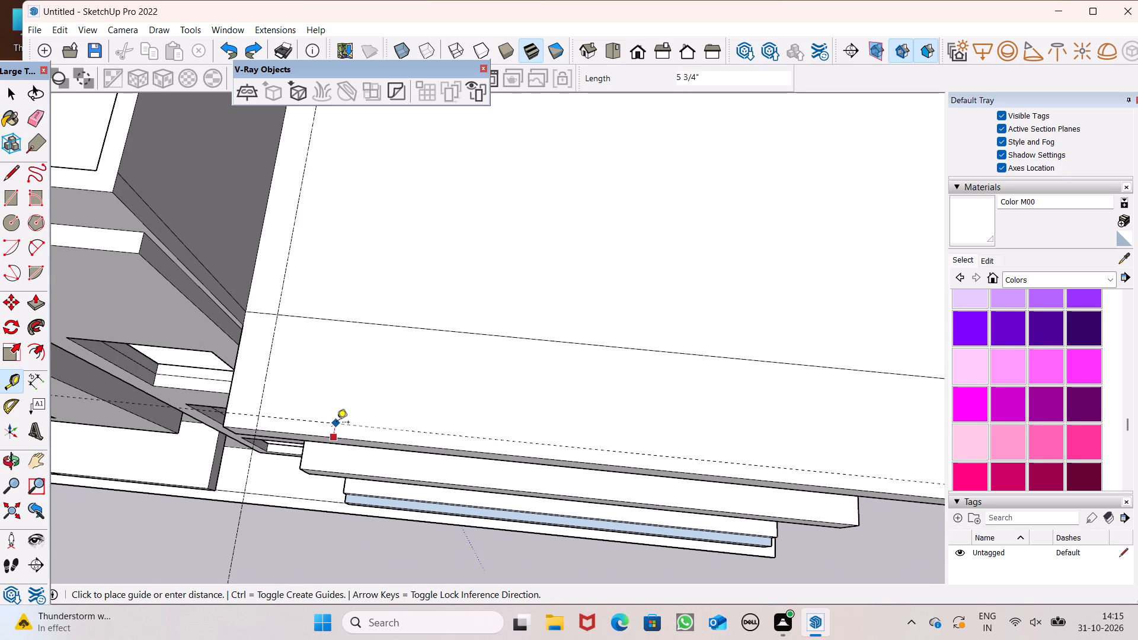
{"action": "left_click", "coordinate": [337, 423]}
{"action": "left_click", "coordinate": [340, 424]}
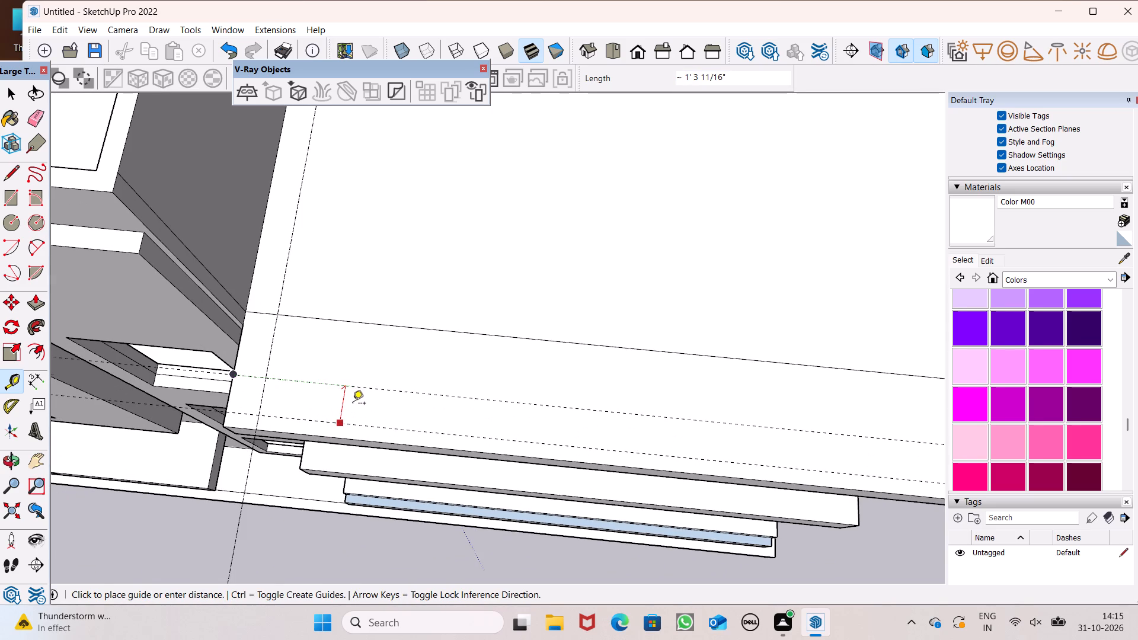
{"action": "left_click", "coordinate": [353, 405]}
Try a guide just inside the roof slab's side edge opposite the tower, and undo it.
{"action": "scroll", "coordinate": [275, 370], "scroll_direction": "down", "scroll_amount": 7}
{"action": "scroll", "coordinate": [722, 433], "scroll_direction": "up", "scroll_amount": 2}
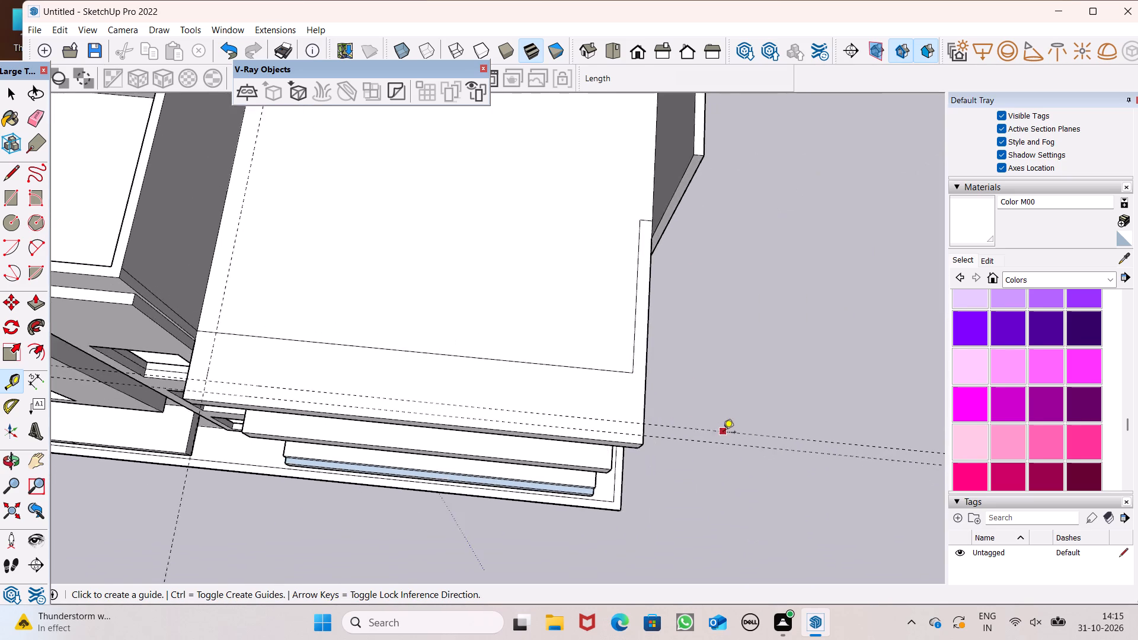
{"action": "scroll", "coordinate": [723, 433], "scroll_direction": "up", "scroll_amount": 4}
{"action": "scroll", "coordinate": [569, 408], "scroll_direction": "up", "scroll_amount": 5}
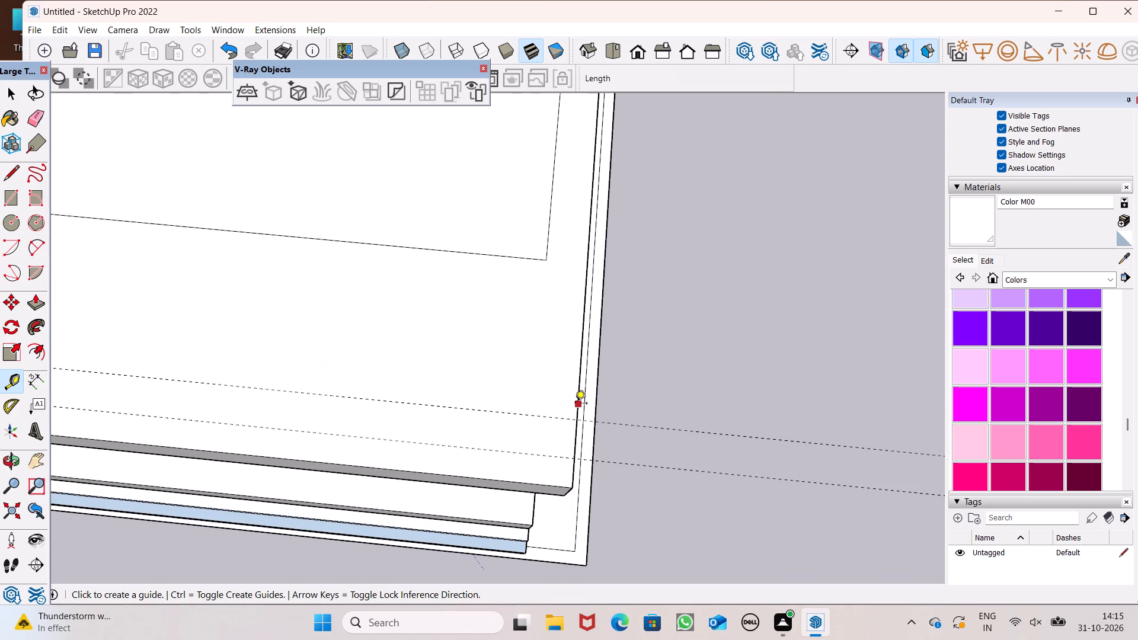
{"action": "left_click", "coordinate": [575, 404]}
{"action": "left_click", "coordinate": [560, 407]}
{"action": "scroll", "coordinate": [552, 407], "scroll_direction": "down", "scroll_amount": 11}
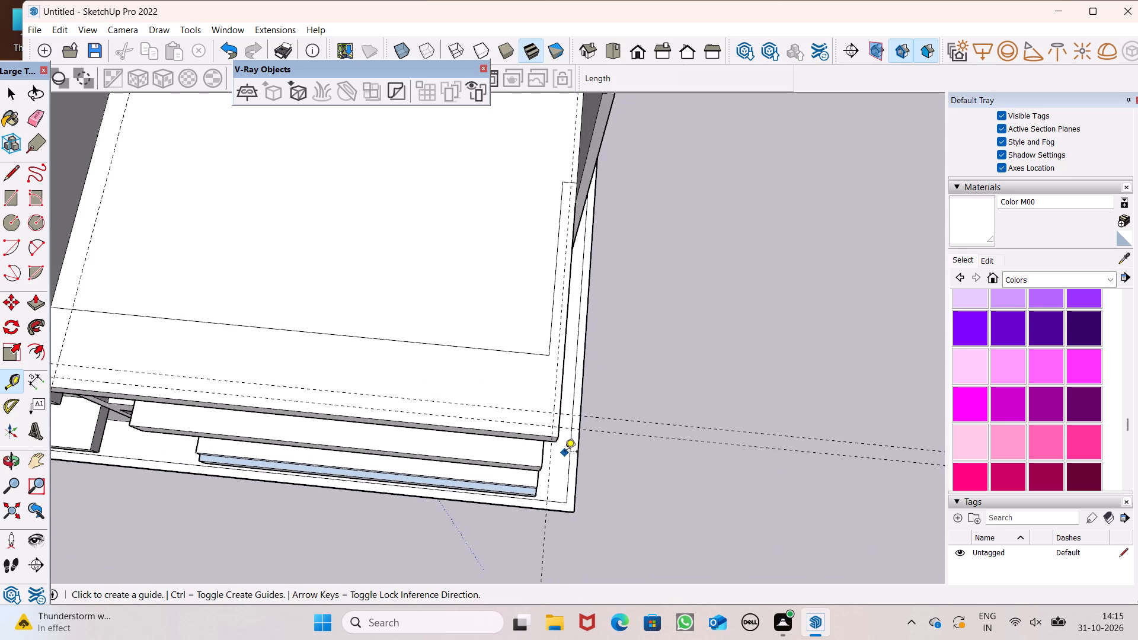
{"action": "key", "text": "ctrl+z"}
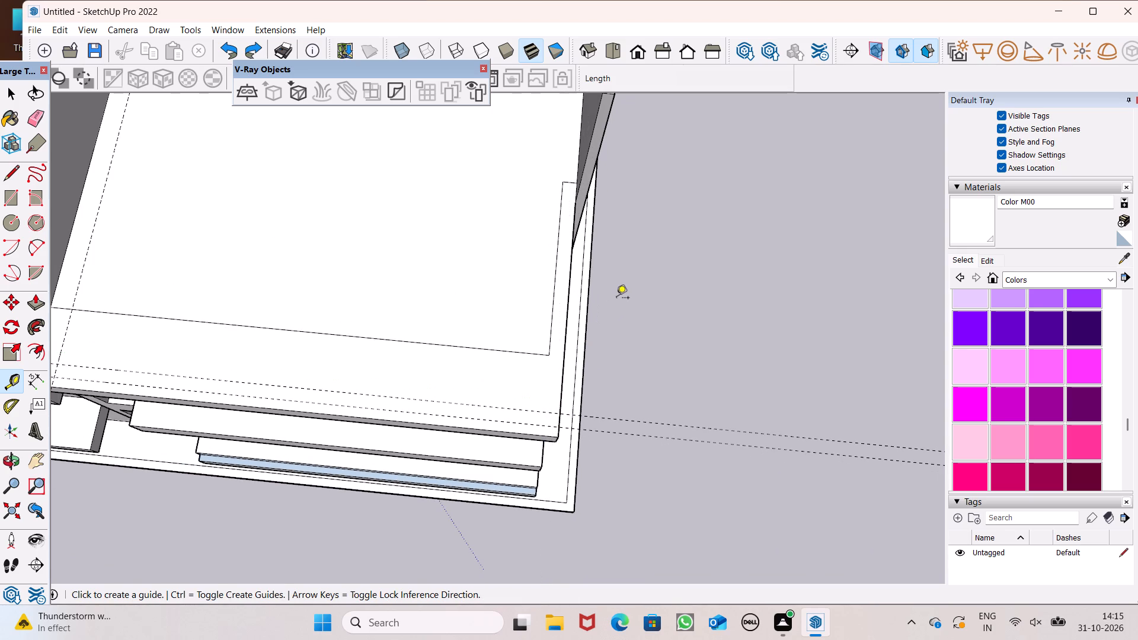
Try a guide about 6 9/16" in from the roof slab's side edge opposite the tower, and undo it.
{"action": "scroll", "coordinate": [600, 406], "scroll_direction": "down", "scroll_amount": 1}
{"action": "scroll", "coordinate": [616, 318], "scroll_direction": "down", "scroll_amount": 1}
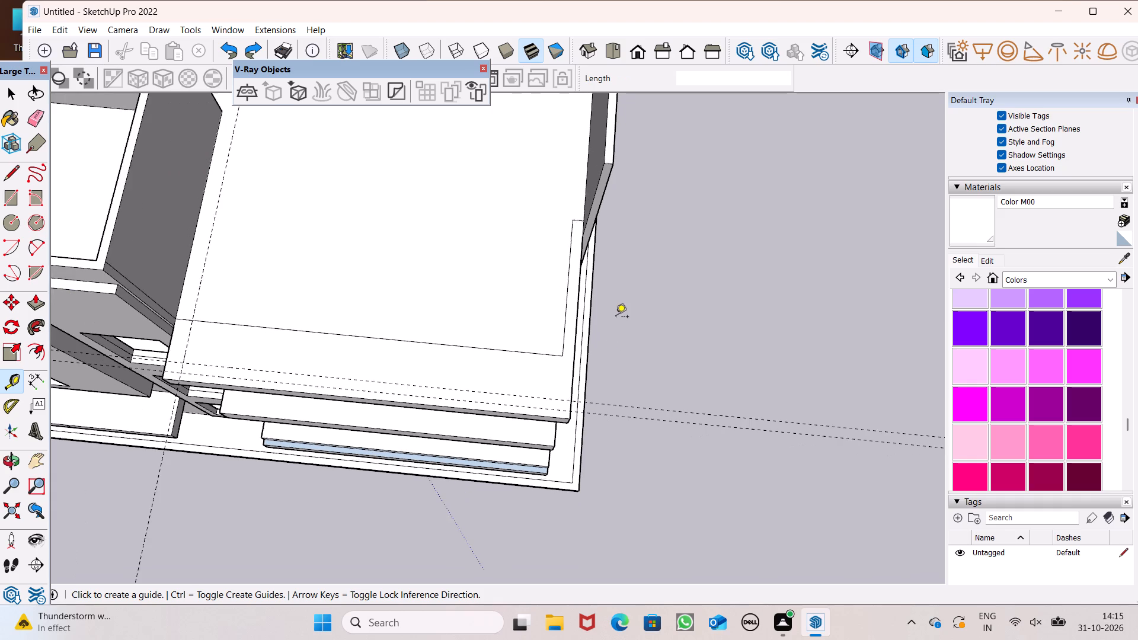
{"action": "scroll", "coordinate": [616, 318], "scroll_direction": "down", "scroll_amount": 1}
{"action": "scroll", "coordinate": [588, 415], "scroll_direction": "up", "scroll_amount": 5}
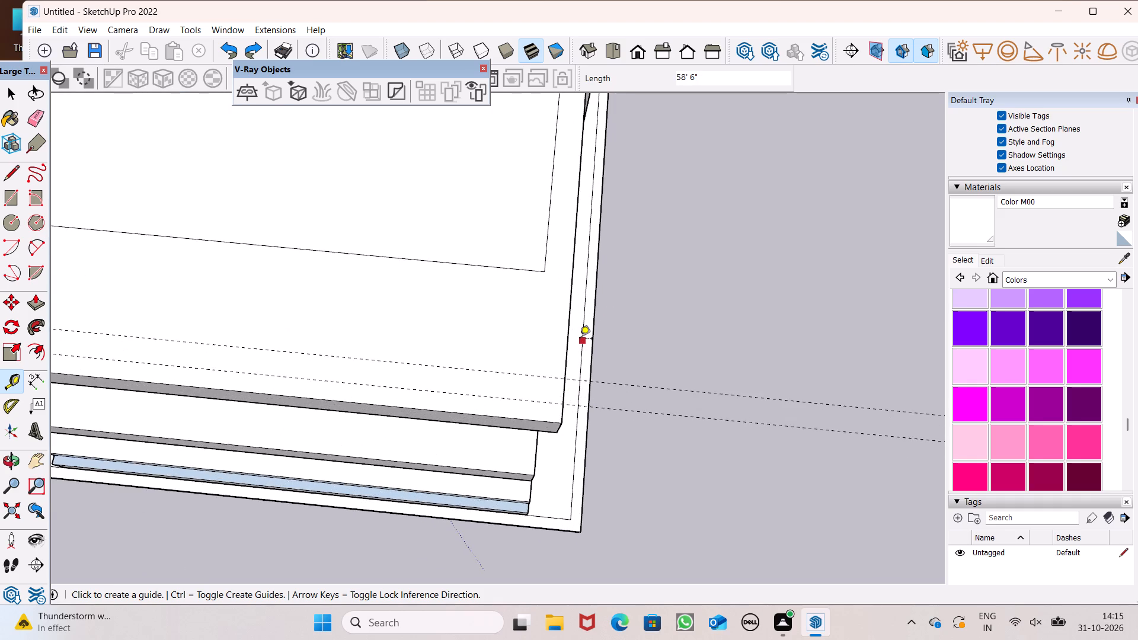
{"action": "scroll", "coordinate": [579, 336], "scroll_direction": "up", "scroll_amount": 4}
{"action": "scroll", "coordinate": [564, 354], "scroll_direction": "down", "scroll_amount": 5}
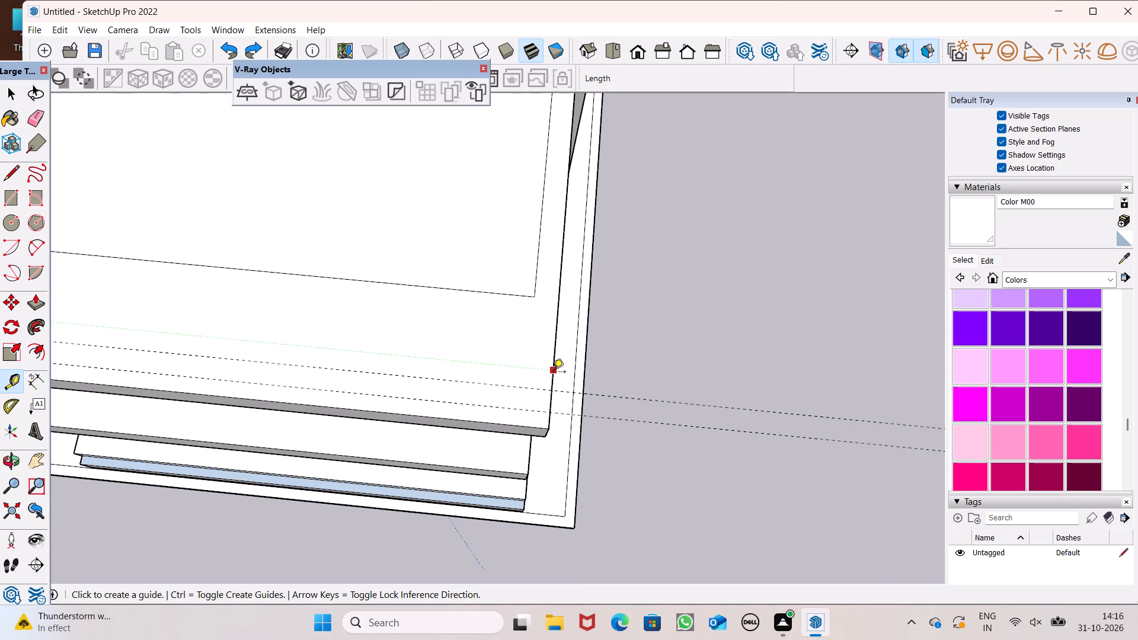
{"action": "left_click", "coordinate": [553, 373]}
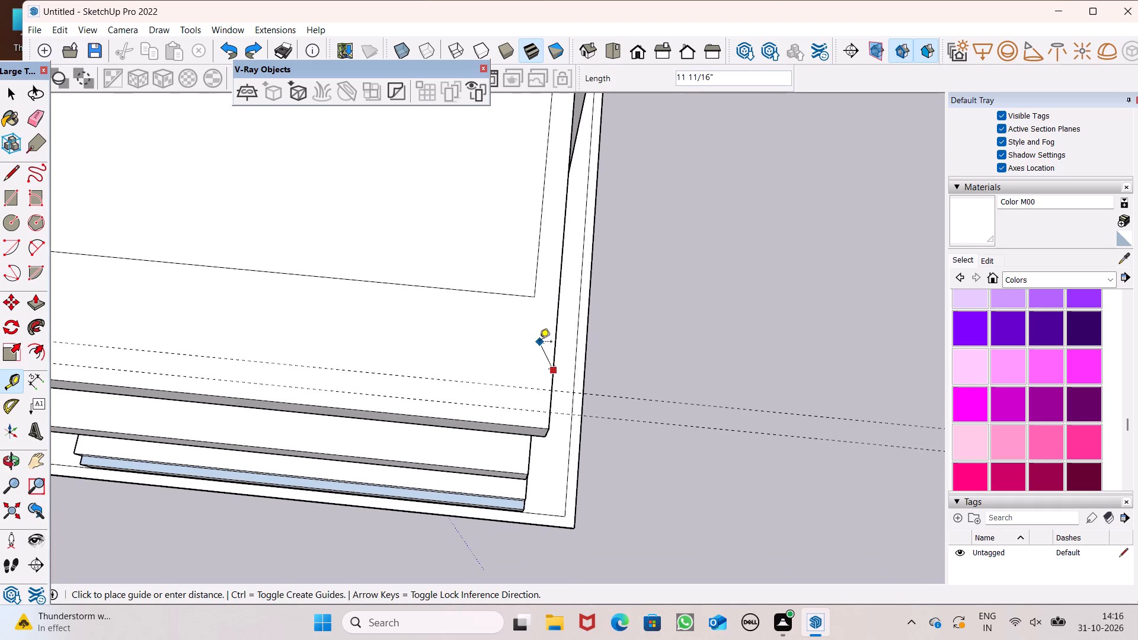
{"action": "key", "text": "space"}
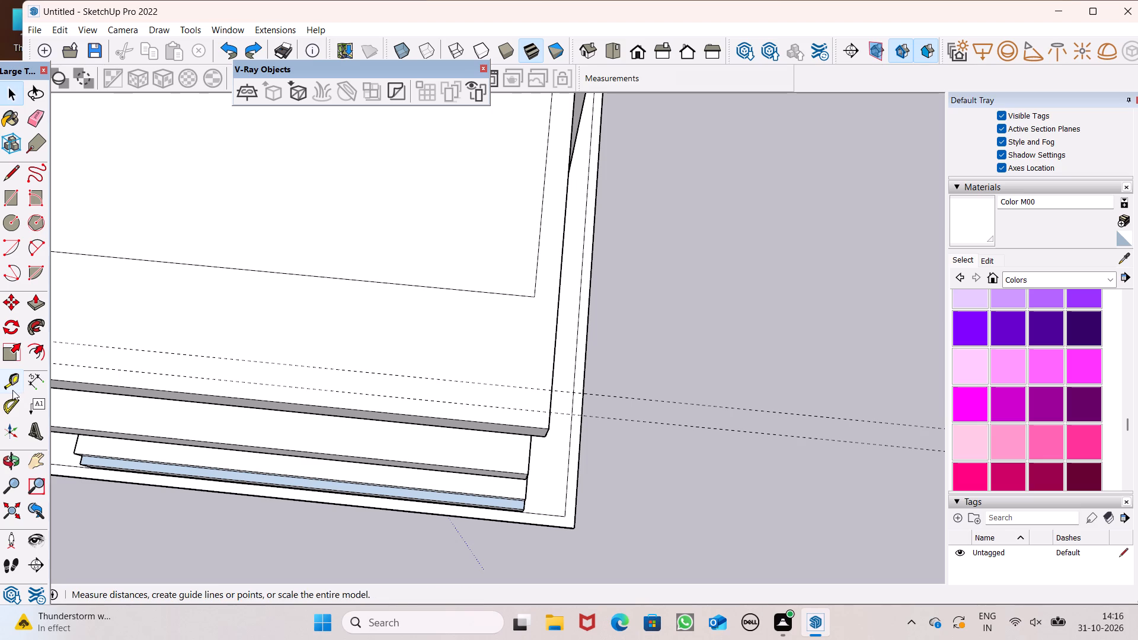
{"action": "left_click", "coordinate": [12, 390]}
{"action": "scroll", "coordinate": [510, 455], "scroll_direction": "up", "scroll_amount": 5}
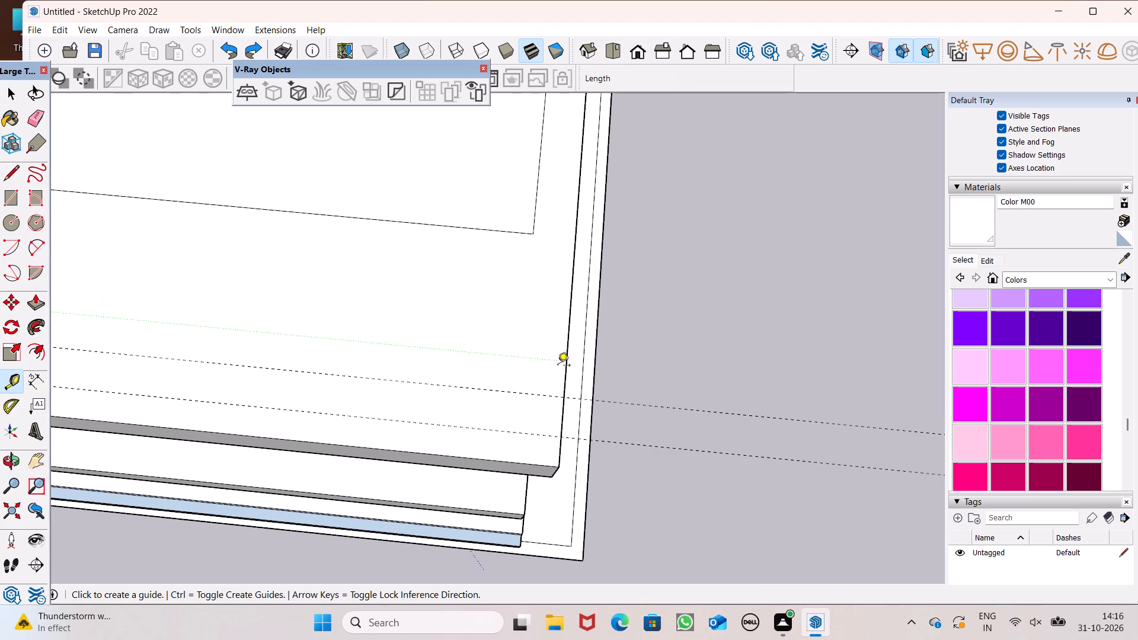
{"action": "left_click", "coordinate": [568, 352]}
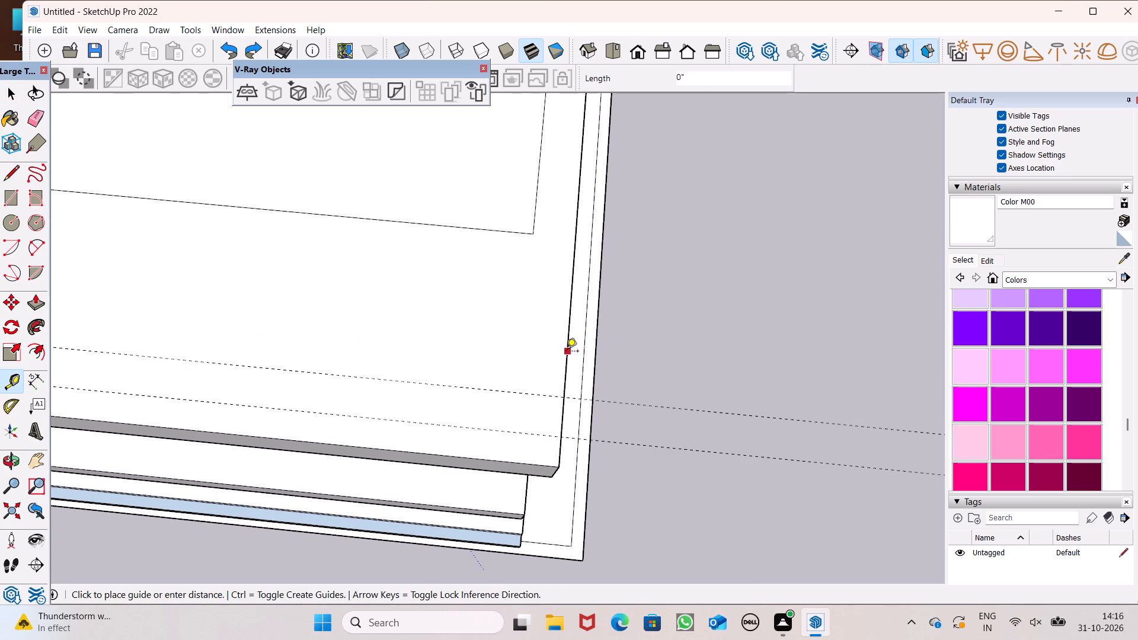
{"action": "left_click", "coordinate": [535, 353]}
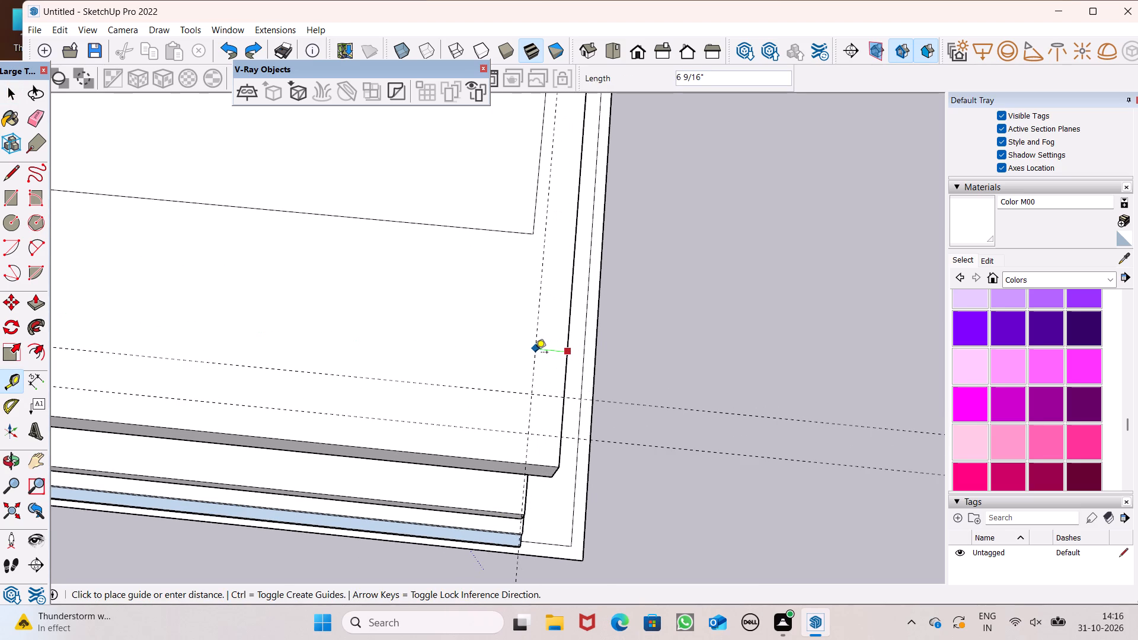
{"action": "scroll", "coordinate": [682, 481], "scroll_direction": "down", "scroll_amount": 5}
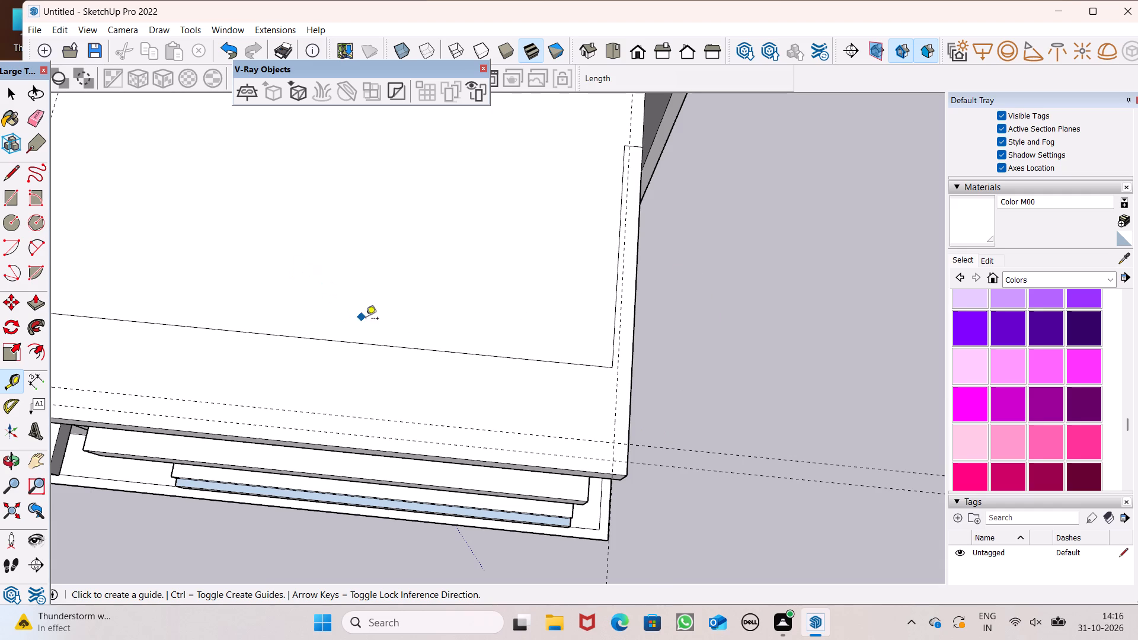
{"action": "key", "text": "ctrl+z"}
Place a guide about 11 5/8" in from the roof slab's side edge opposite the tower.
{"action": "scroll", "coordinate": [615, 391], "scroll_direction": "up", "scroll_amount": 5}
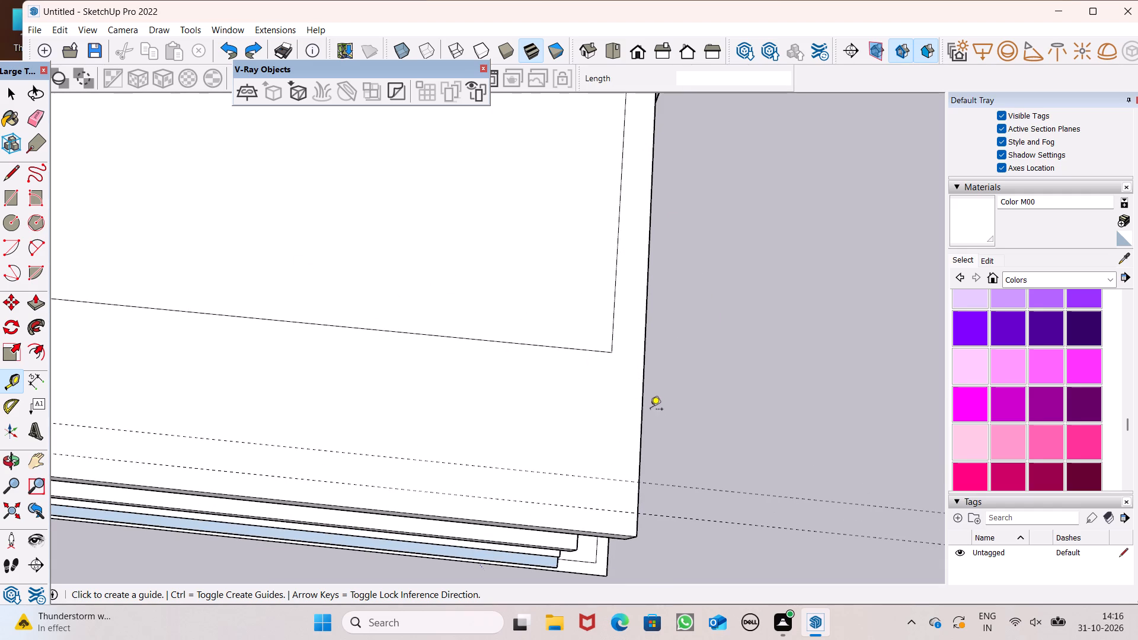
{"action": "left_click", "coordinate": [641, 412]}
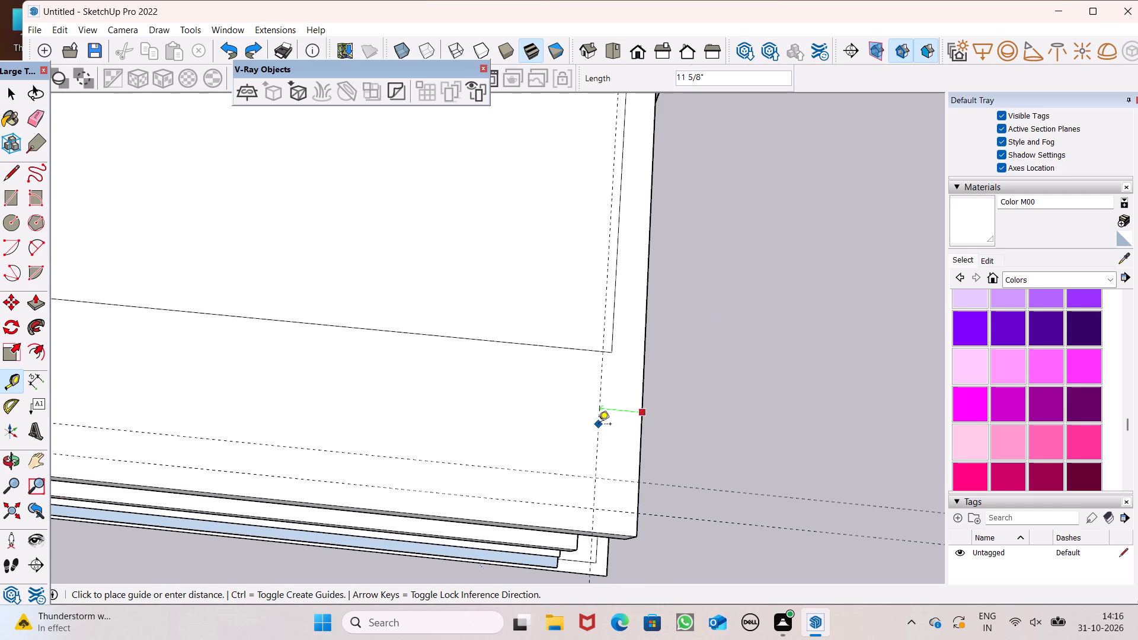
{"action": "left_click", "coordinate": [603, 418]}
{"action": "key", "text": "space"}
Erase the leftover edges on the roof slab's top: the front line, the side line opposite the tower and its short end segment.
{"action": "scroll", "coordinate": [424, 305], "scroll_direction": "down", "scroll_amount": 5}
{"action": "left_click_drag", "start_coordinate": [35, 114], "coordinate": [40, 120]}
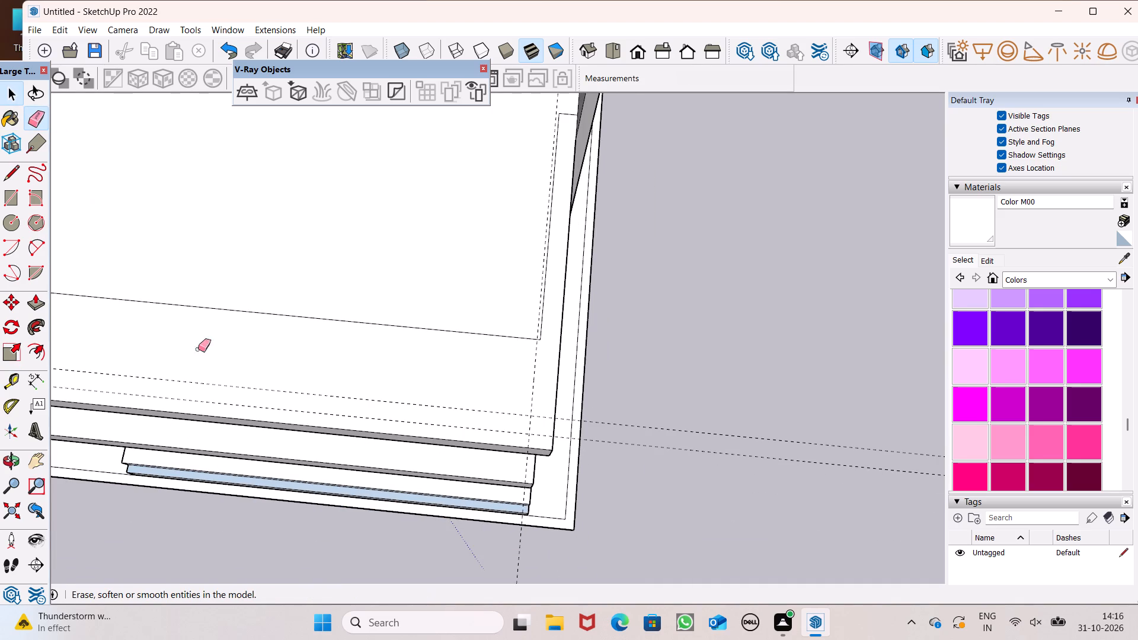
{"action": "scroll", "coordinate": [429, 337], "scroll_direction": "up", "scroll_amount": 4}
{"action": "left_click", "coordinate": [437, 329]}
{"action": "scroll", "coordinate": [669, 343], "scroll_direction": "up", "scroll_amount": 6}
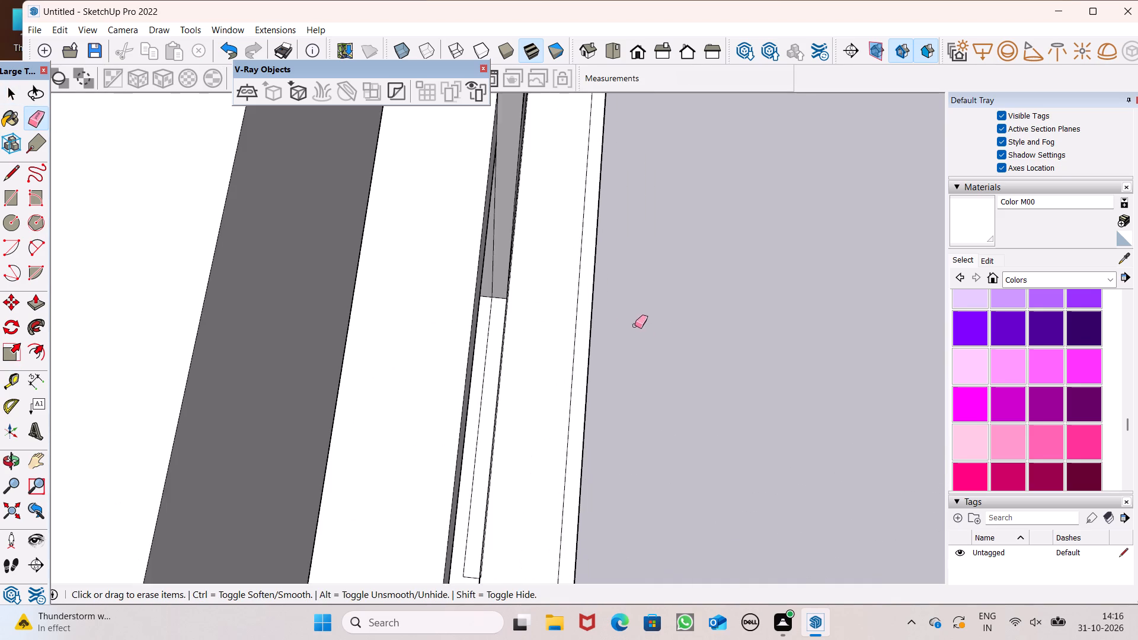
{"action": "scroll", "coordinate": [520, 347], "scroll_direction": "down", "scroll_amount": 5}
{"action": "scroll", "coordinate": [501, 328], "scroll_direction": "up", "scroll_amount": 5}
{"action": "scroll", "coordinate": [344, 428], "scroll_direction": "up", "scroll_amount": 2}
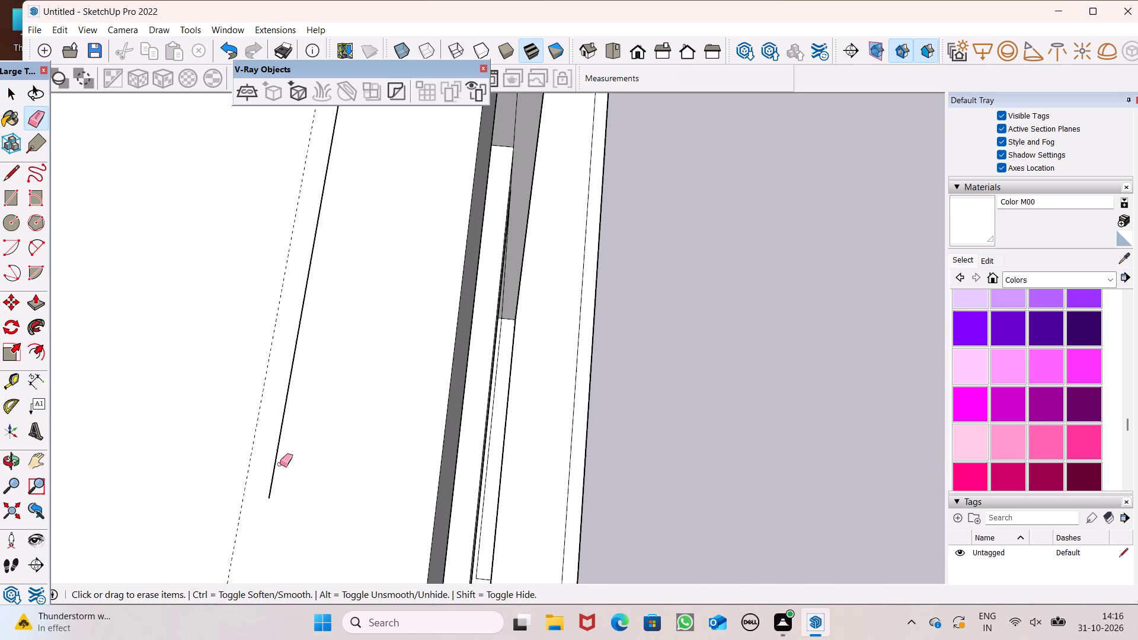
{"action": "left_click_drag", "start_coordinate": [279, 465], "coordinate": [277, 456]}
{"action": "scroll", "coordinate": [325, 444], "scroll_direction": "down", "scroll_amount": 13}
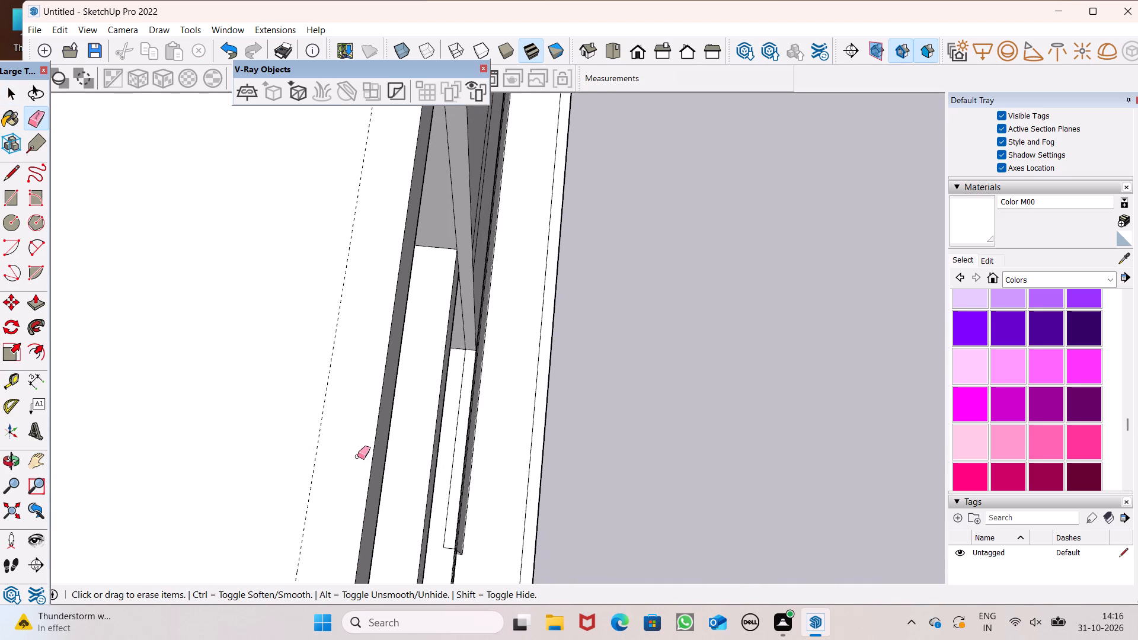
{"action": "scroll", "coordinate": [382, 394], "scroll_direction": "up", "scroll_amount": 2}
{"action": "scroll", "coordinate": [376, 409], "scroll_direction": "down", "scroll_amount": 7}
{"action": "scroll", "coordinate": [319, 379], "scroll_direction": "down", "scroll_amount": 14}
{"action": "middle_click_drag", "start_coordinate": [304, 398], "coordinate": [385, 377]}
{"action": "scroll", "coordinate": [309, 360], "scroll_direction": "up", "scroll_amount": 6}
{"action": "scroll", "coordinate": [362, 333], "scroll_direction": "up", "scroll_amount": 7}
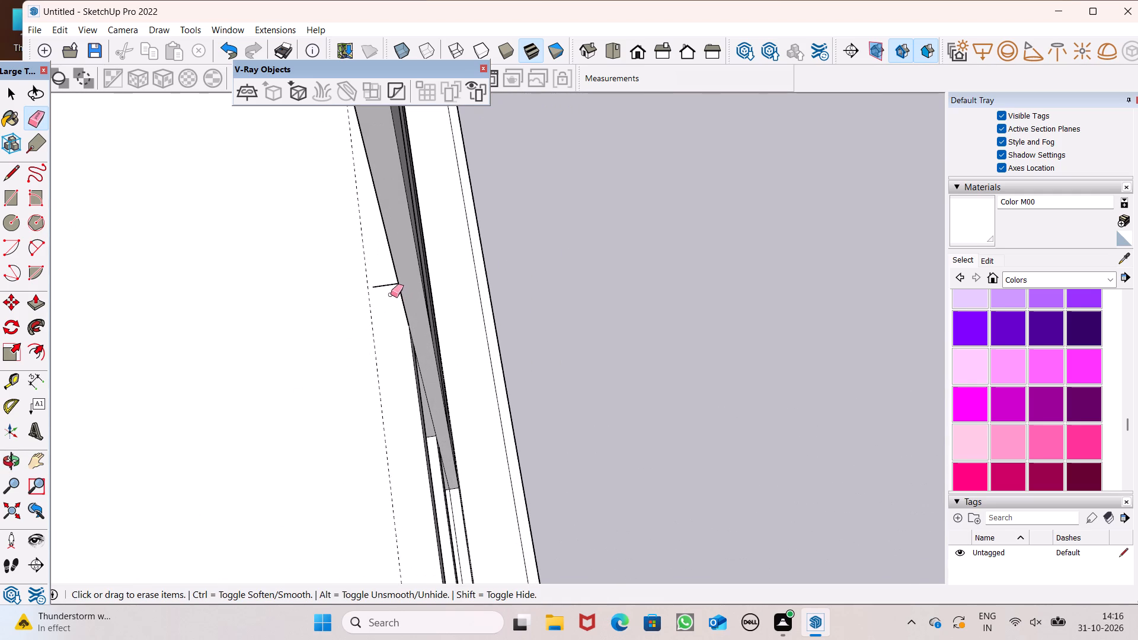
{"action": "left_click", "coordinate": [386, 287]}
Draw a line on the roof slab from its tower-side edge to the tower-side guide, continuing along it to the outer front guide.
{"action": "scroll", "coordinate": [367, 265], "scroll_direction": "down", "scroll_amount": 13}
{"action": "scroll", "coordinate": [410, 299], "scroll_direction": "down", "scroll_amount": 4}
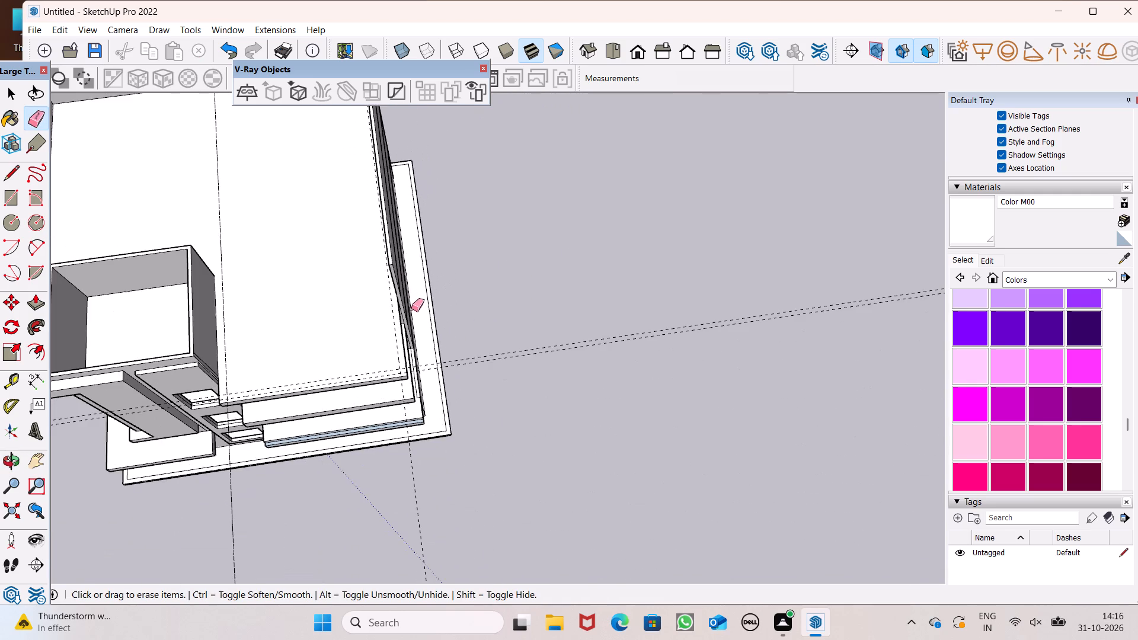
{"action": "scroll", "coordinate": [401, 313], "scroll_direction": "up", "scroll_amount": 7}
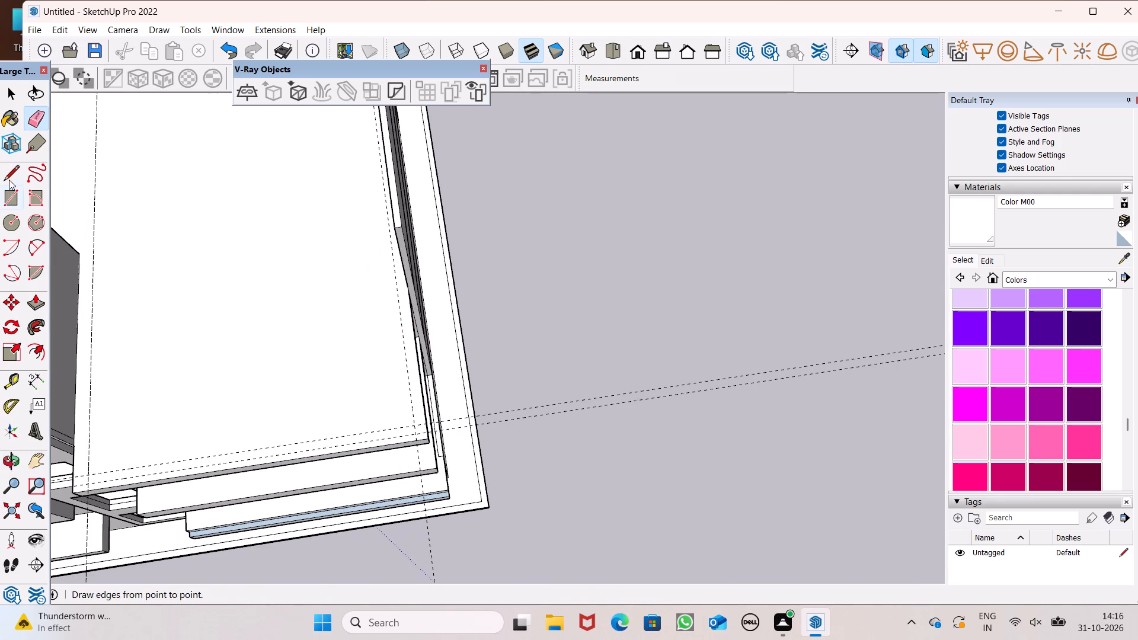
{"action": "left_click", "coordinate": [9, 179]}
{"action": "scroll", "coordinate": [399, 268], "scroll_direction": "down", "scroll_amount": 2}
{"action": "scroll", "coordinate": [154, 431], "scroll_direction": "up", "scroll_amount": 5}
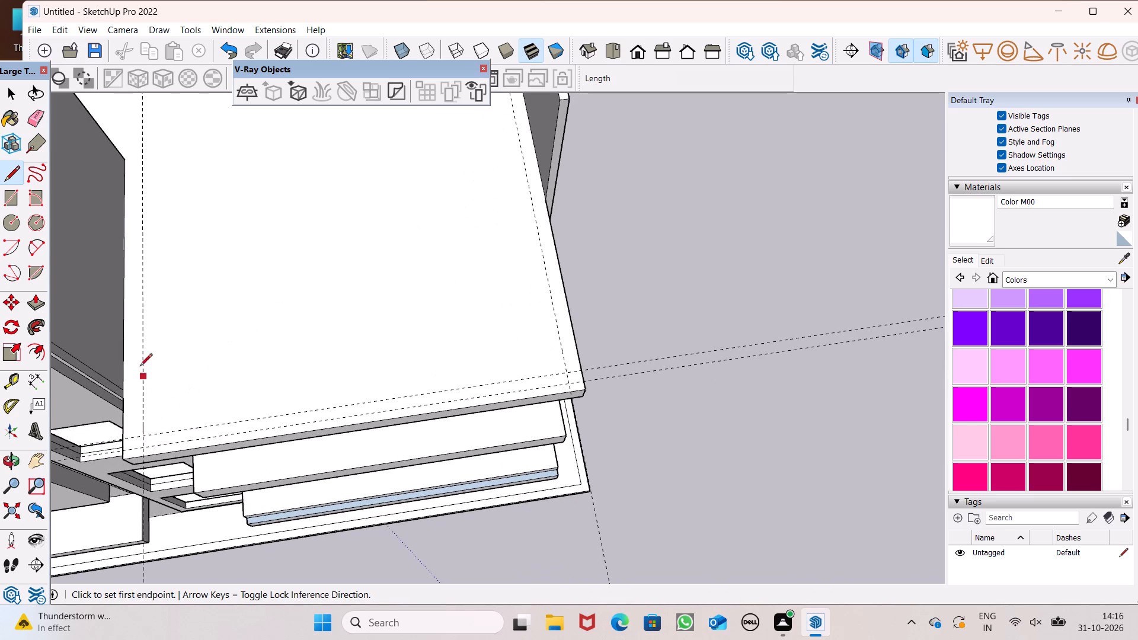
{"action": "scroll", "coordinate": [140, 353], "scroll_direction": "up", "scroll_amount": 5}
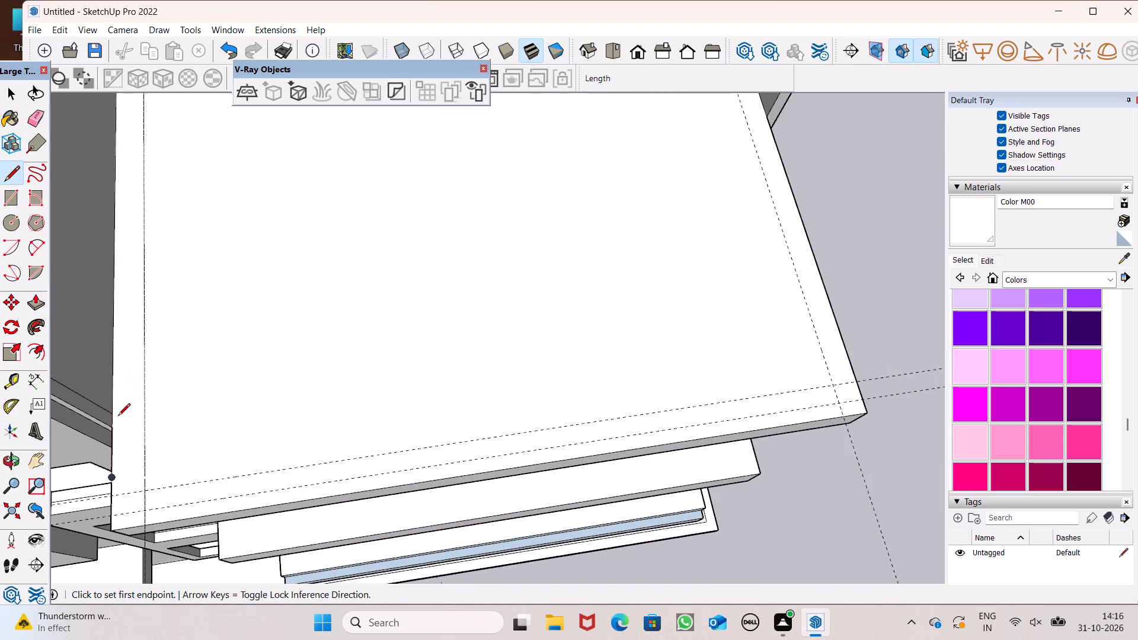
{"action": "left_click", "coordinate": [108, 400]}
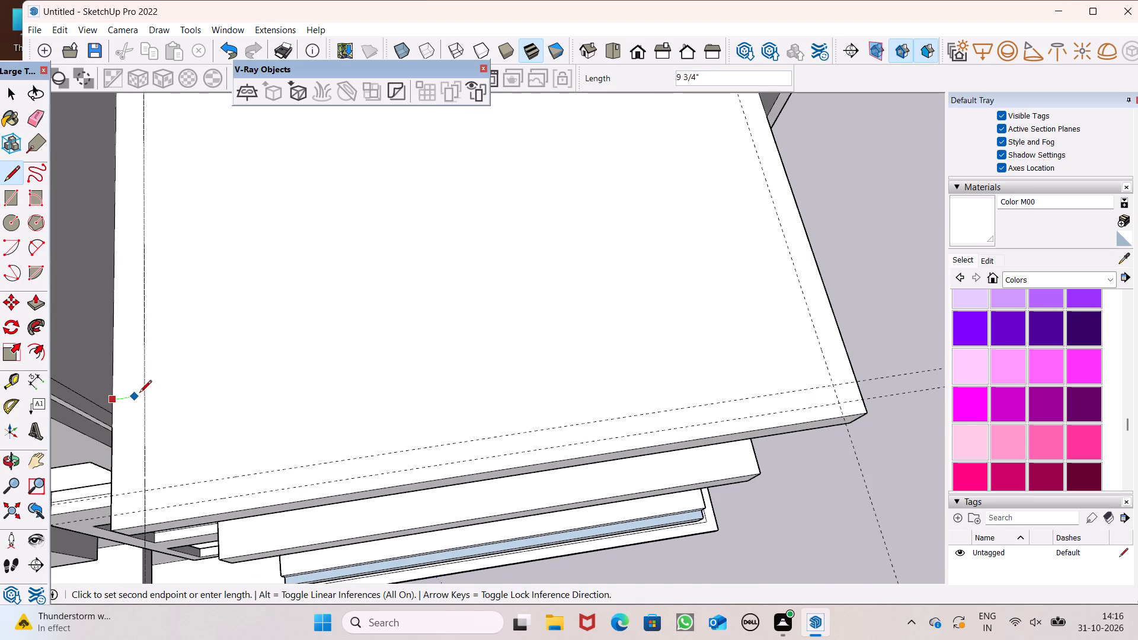
{"action": "left_click", "coordinate": [148, 391]}
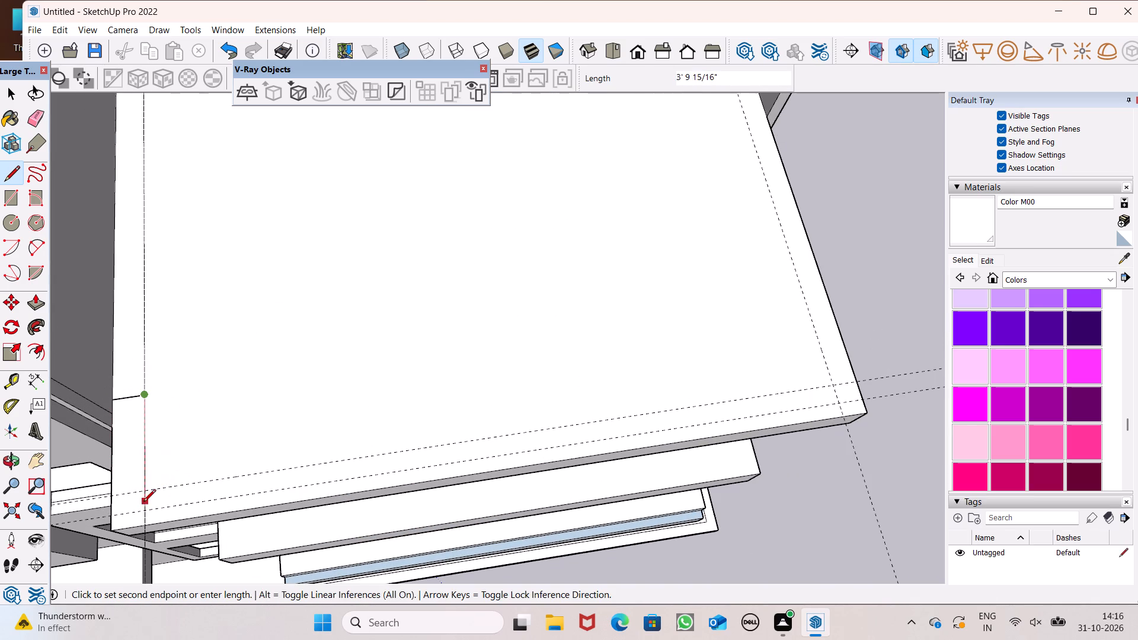
{"action": "left_click", "coordinate": [141, 513]}
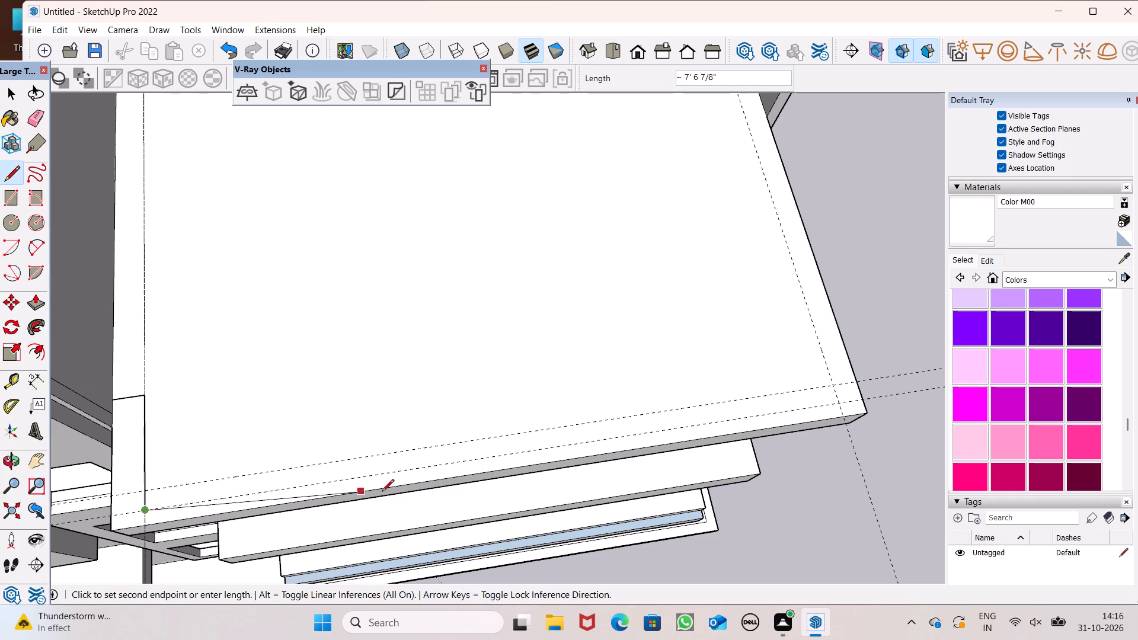
{"action": "key", "text": "space"}
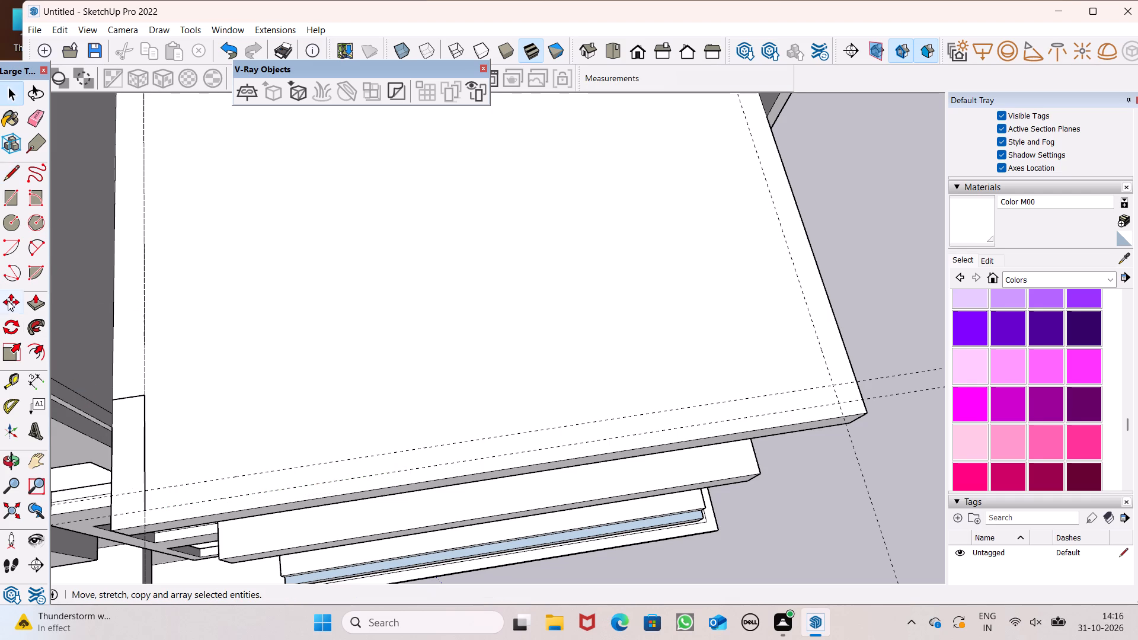
Draw a rectangle about 24' 5 7/8" by 8 1/8" between the two front guides, spanning the roof slab's two side guides.
{"action": "left_click", "coordinate": [17, 193]}
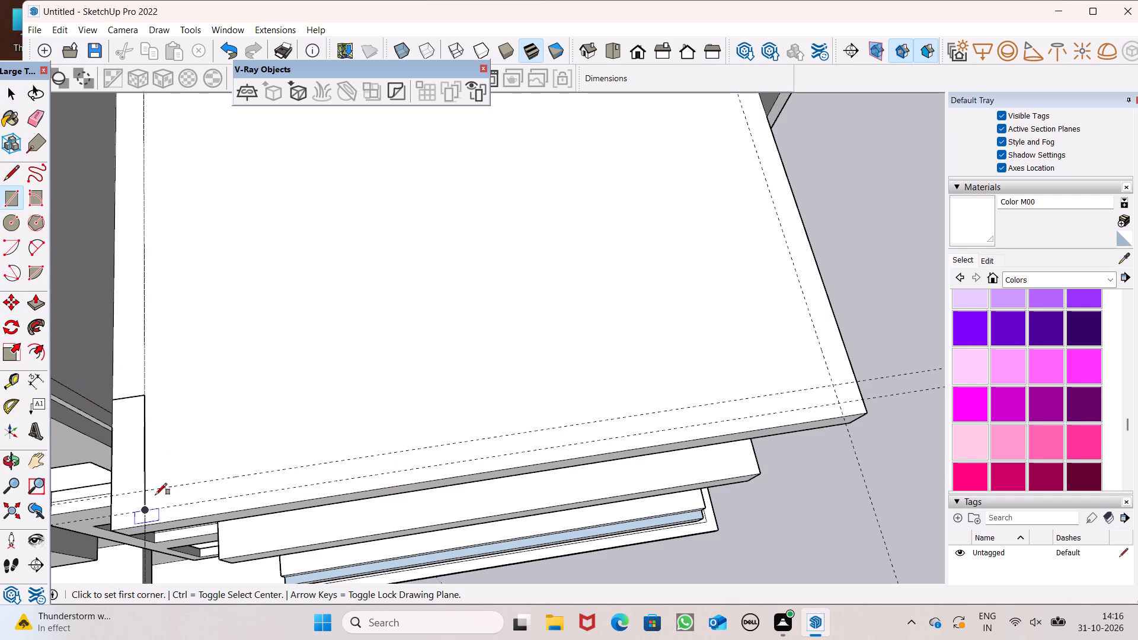
{"action": "left_click", "coordinate": [142, 487]}
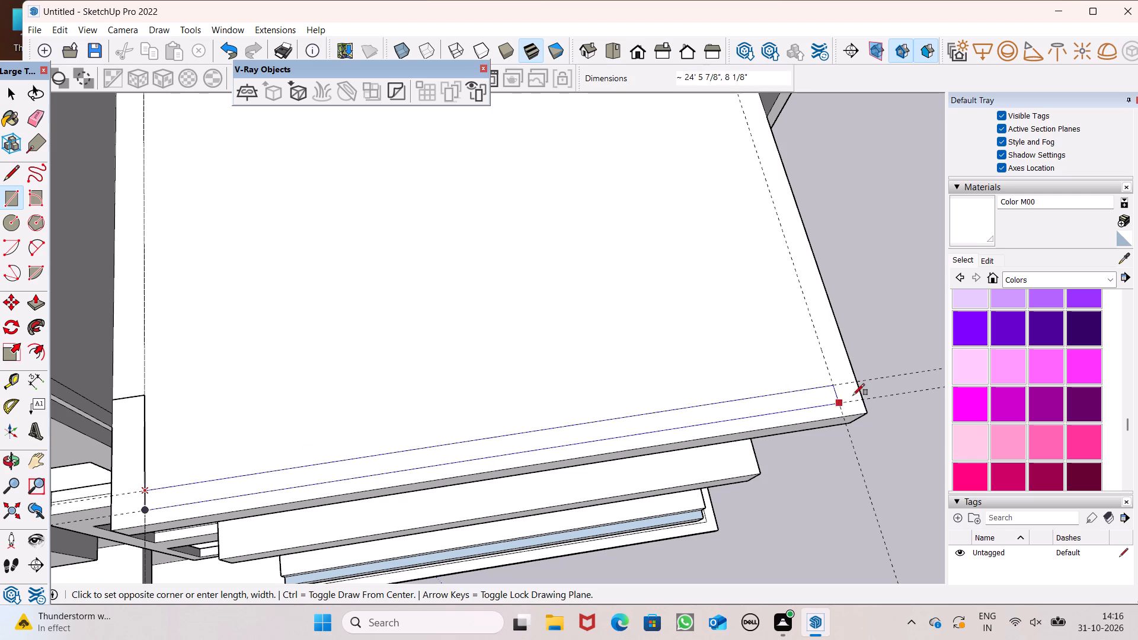
{"action": "left_click", "coordinate": [841, 405]}
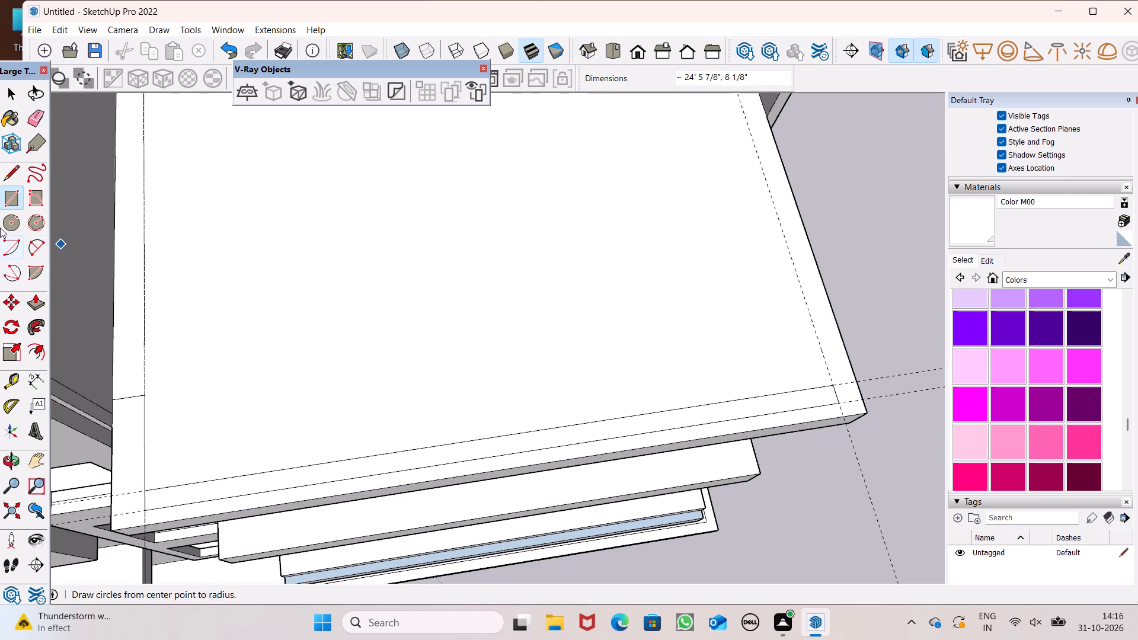
Draw a line about 13' 1 7/16" along the side guide opposite the tower from the rectangle's inner corner, ending across to the slab's side edge.
{"action": "left_click", "coordinate": [8, 180]}
{"action": "scroll", "coordinate": [619, 417], "scroll_direction": "down", "scroll_amount": 4}
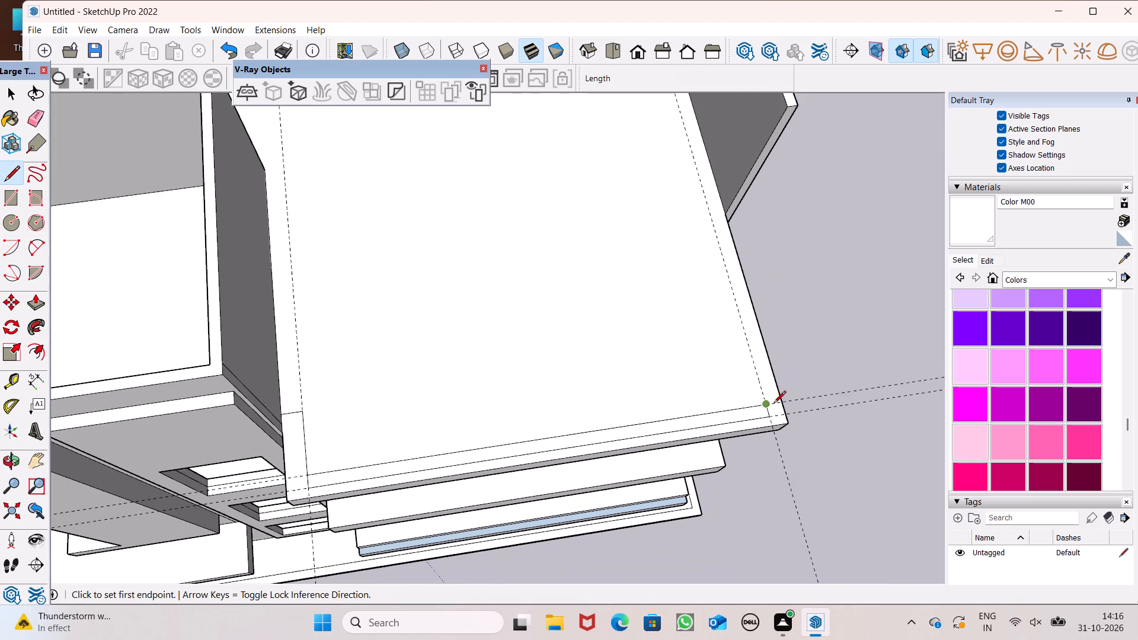
{"action": "scroll", "coordinate": [776, 403], "scroll_direction": "up", "scroll_amount": 6}
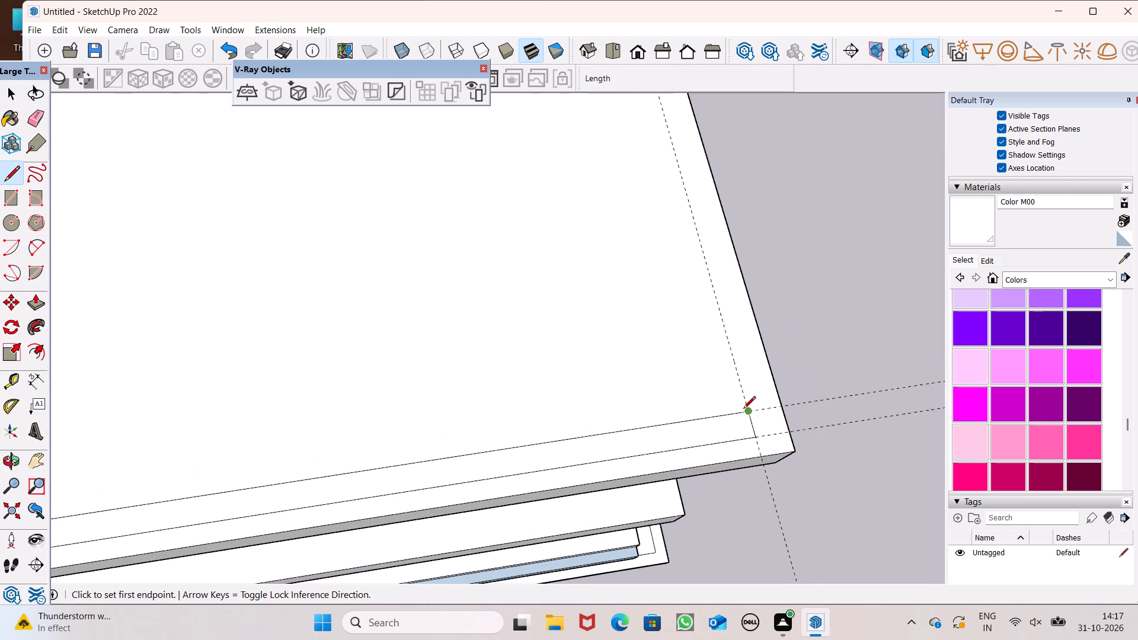
{"action": "left_click", "coordinate": [743, 410]}
{"action": "scroll", "coordinate": [620, 284], "scroll_direction": "down", "scroll_amount": 3}
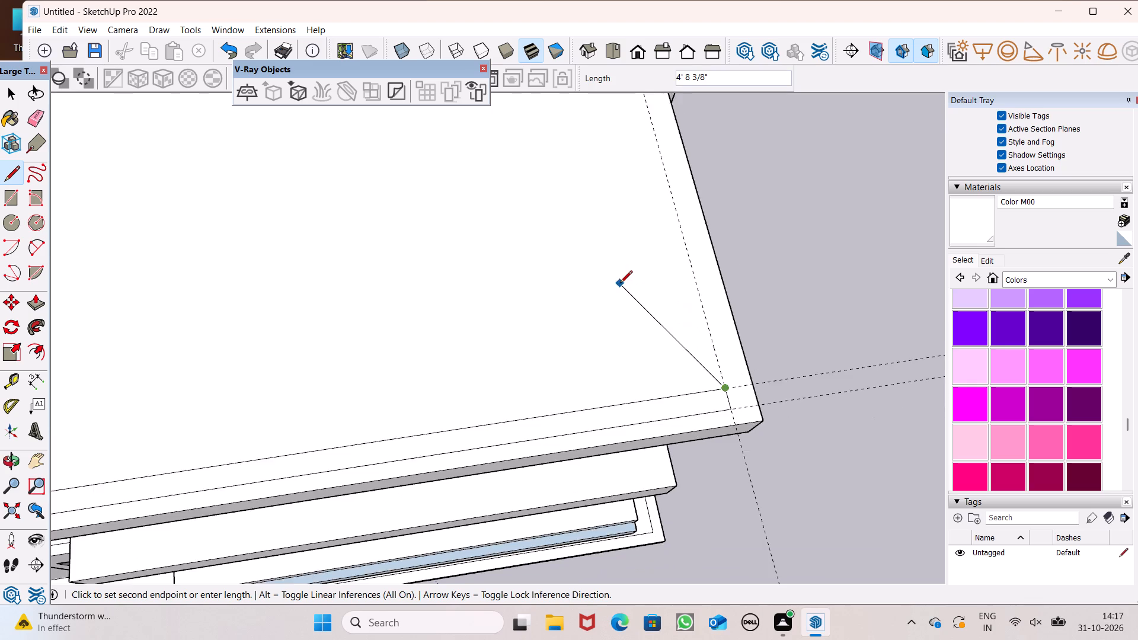
{"action": "scroll", "coordinate": [620, 284], "scroll_direction": "down", "scroll_amount": 2}
{"action": "scroll", "coordinate": [569, 302], "scroll_direction": "down", "scroll_amount": 4}
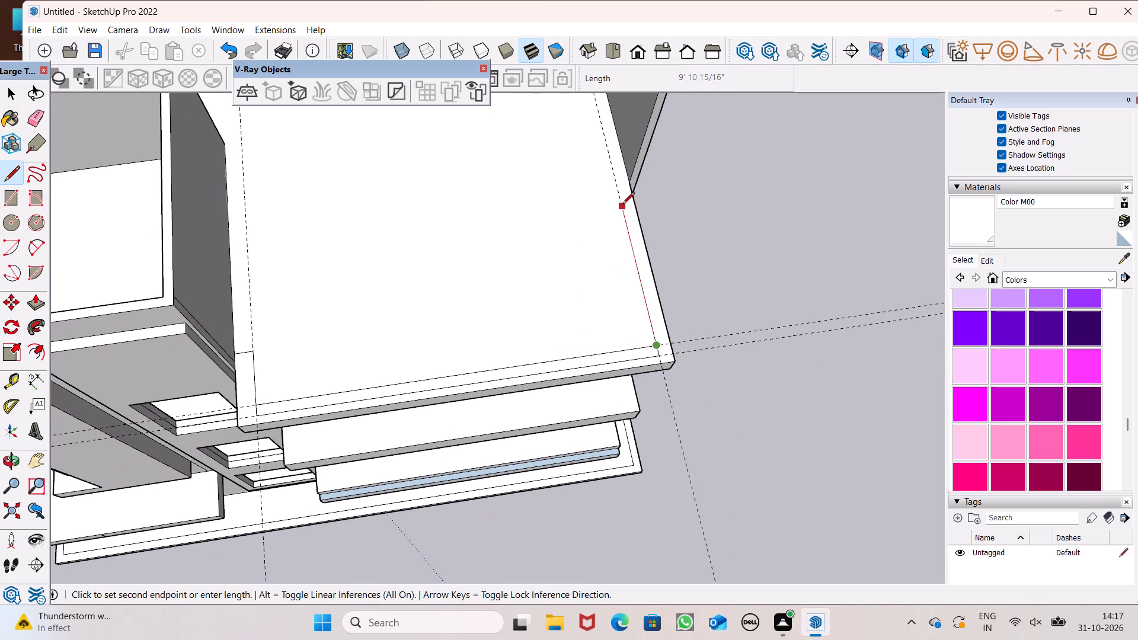
{"action": "scroll", "coordinate": [608, 172], "scroll_direction": "up", "scroll_amount": 4}
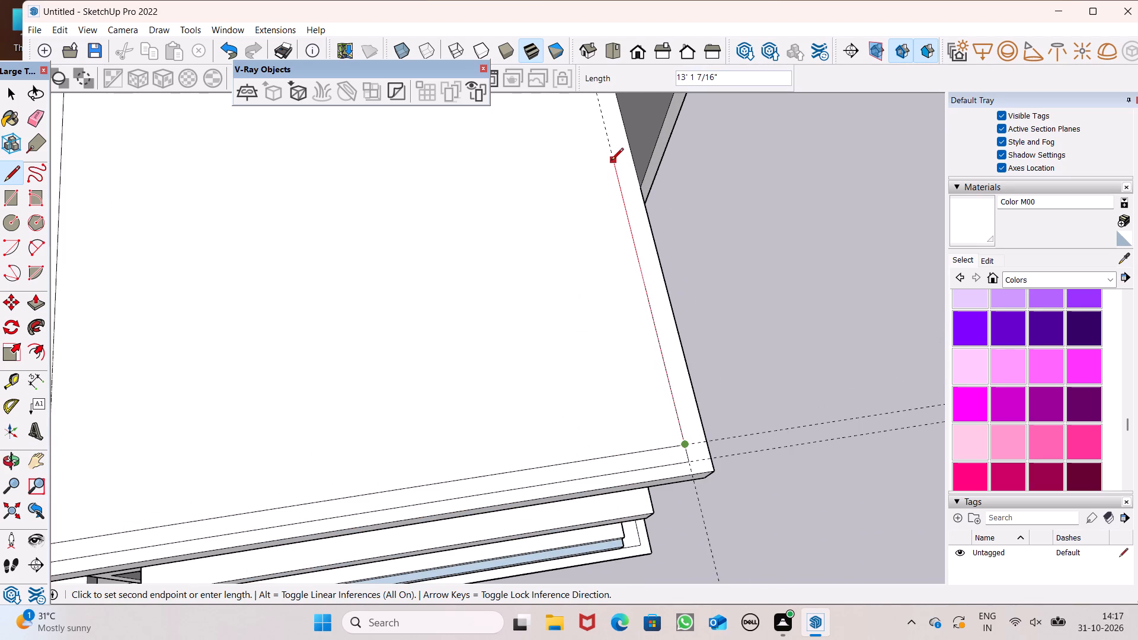
{"action": "left_click", "coordinate": [611, 159]}
{"action": "left_click", "coordinate": [634, 152]}
Draw a line about 1' 1 5/8" along the outer front guide from the slab's tower-side edge to the rectangle's outer corner.
{"action": "scroll", "coordinate": [606, 201], "scroll_direction": "down", "scroll_amount": 6}
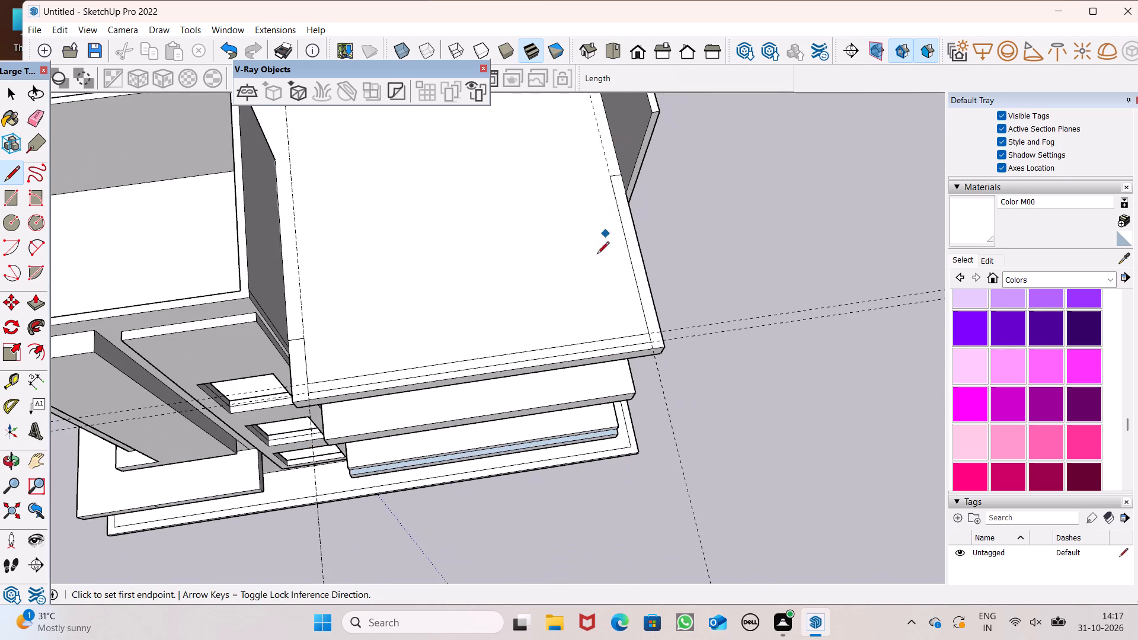
{"action": "scroll", "coordinate": [494, 314], "scroll_direction": "down", "scroll_amount": 1}
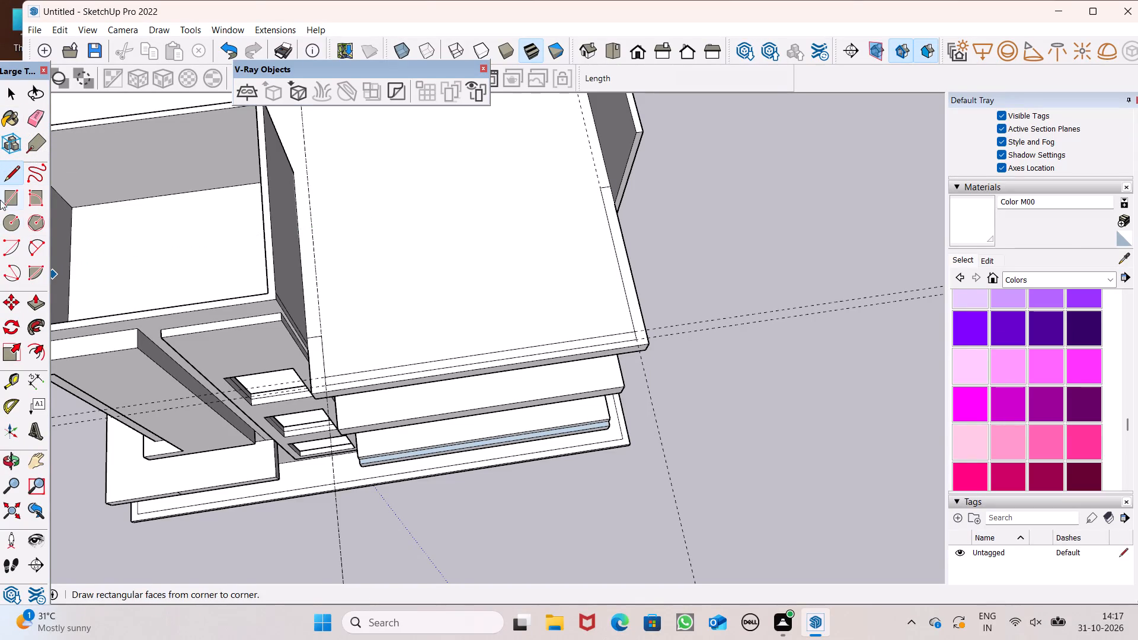
{"action": "scroll", "coordinate": [302, 396], "scroll_direction": "up", "scroll_amount": 7}
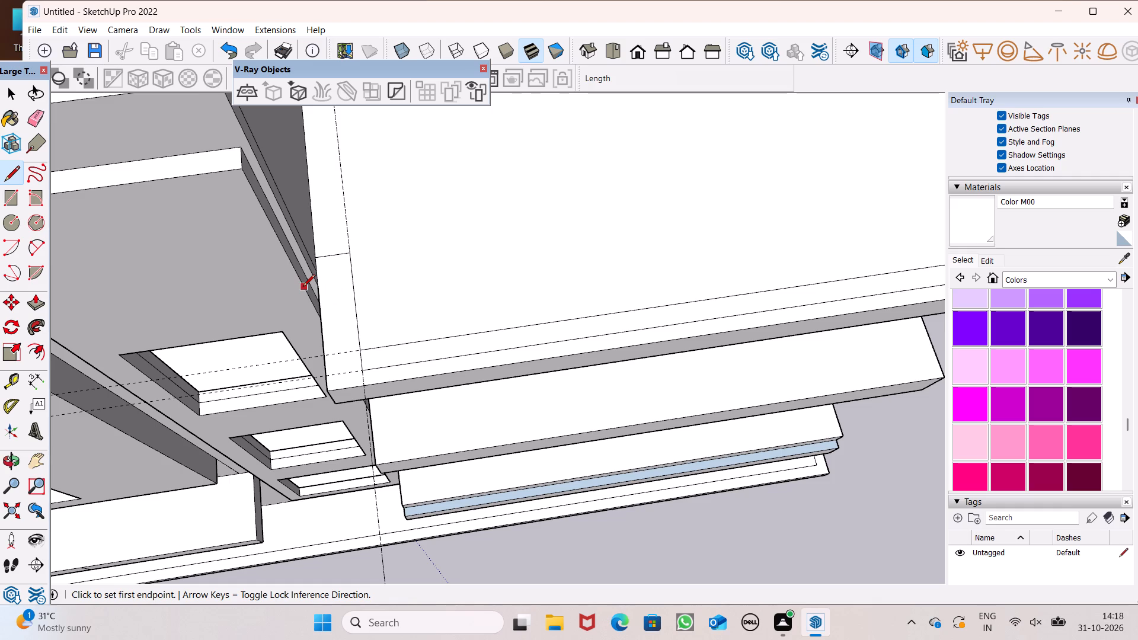
{"action": "scroll", "coordinate": [286, 369], "scroll_direction": "up", "scroll_amount": 6}
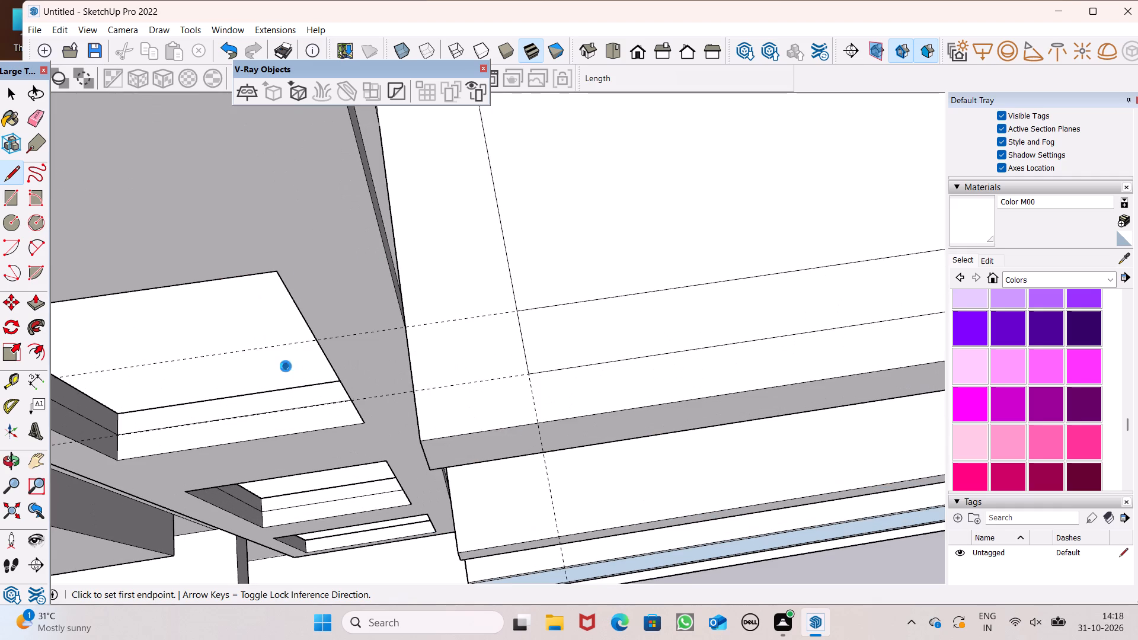
{"action": "scroll", "coordinate": [337, 389], "scroll_direction": "down", "scroll_amount": 3}
{"action": "scroll", "coordinate": [398, 388], "scroll_direction": "up", "scroll_amount": 3}
{"action": "left_click", "coordinate": [404, 398]}
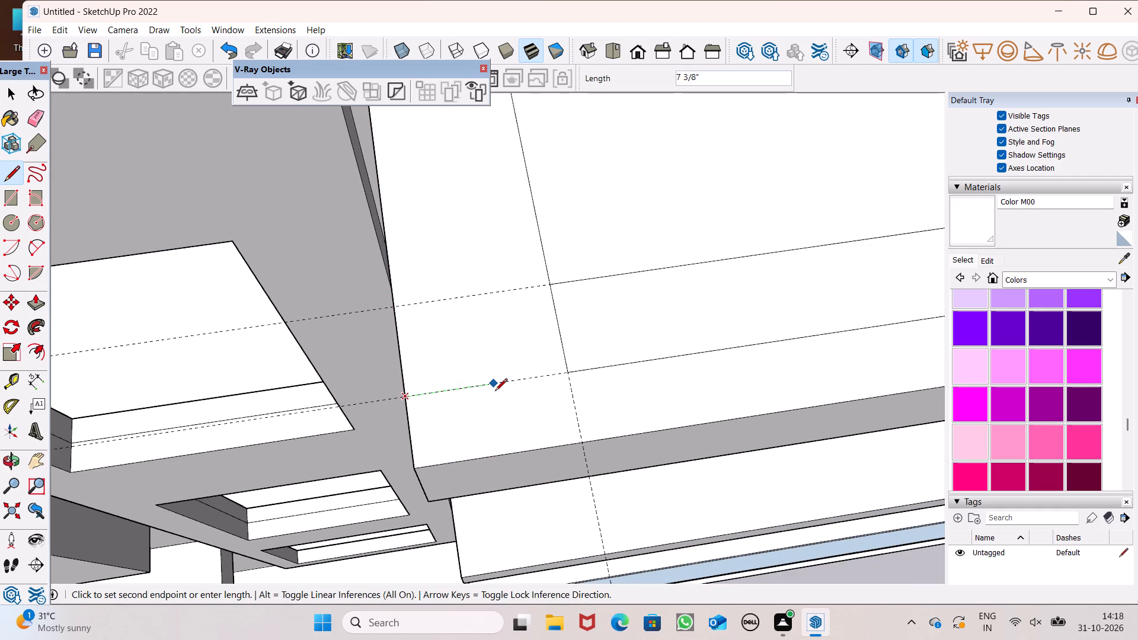
{"action": "left_click", "coordinate": [575, 373]}
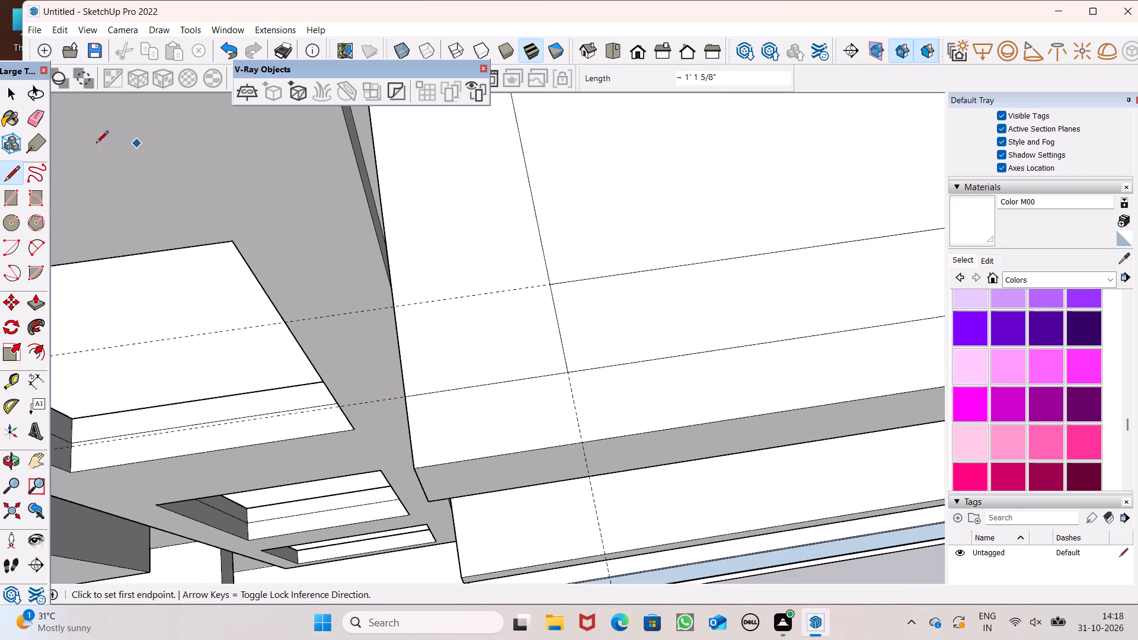
Erase the two front guides, the tower-side guide and the rectangle's short end segment beside the tower.
{"action": "left_click_drag", "start_coordinate": [34, 112], "coordinate": [48, 104]}
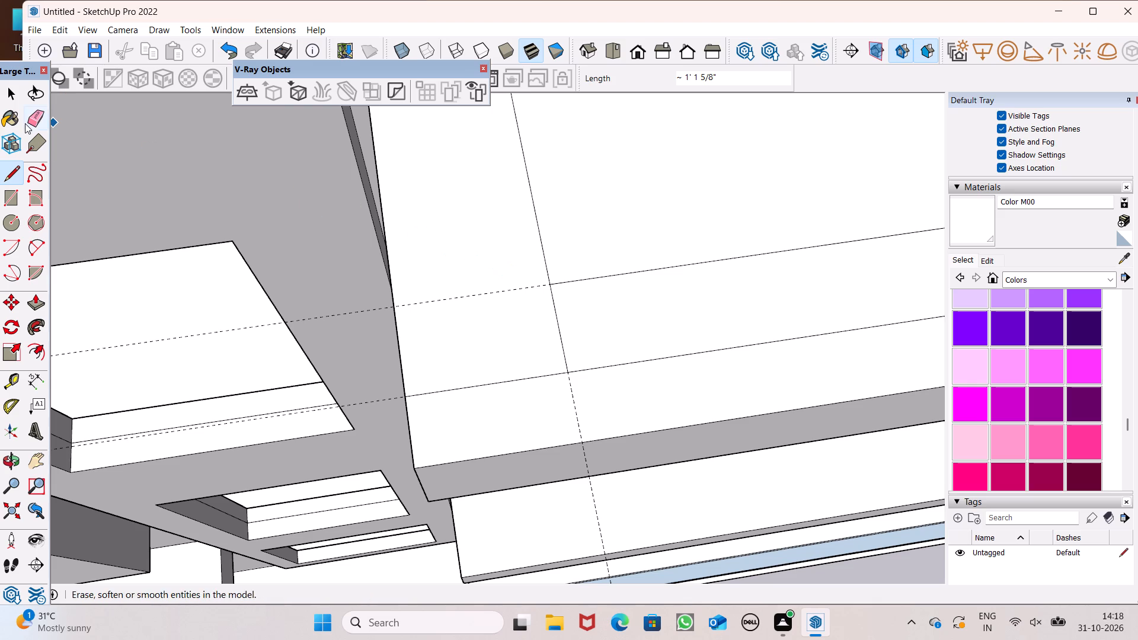
{"action": "left_click", "coordinate": [31, 120]}
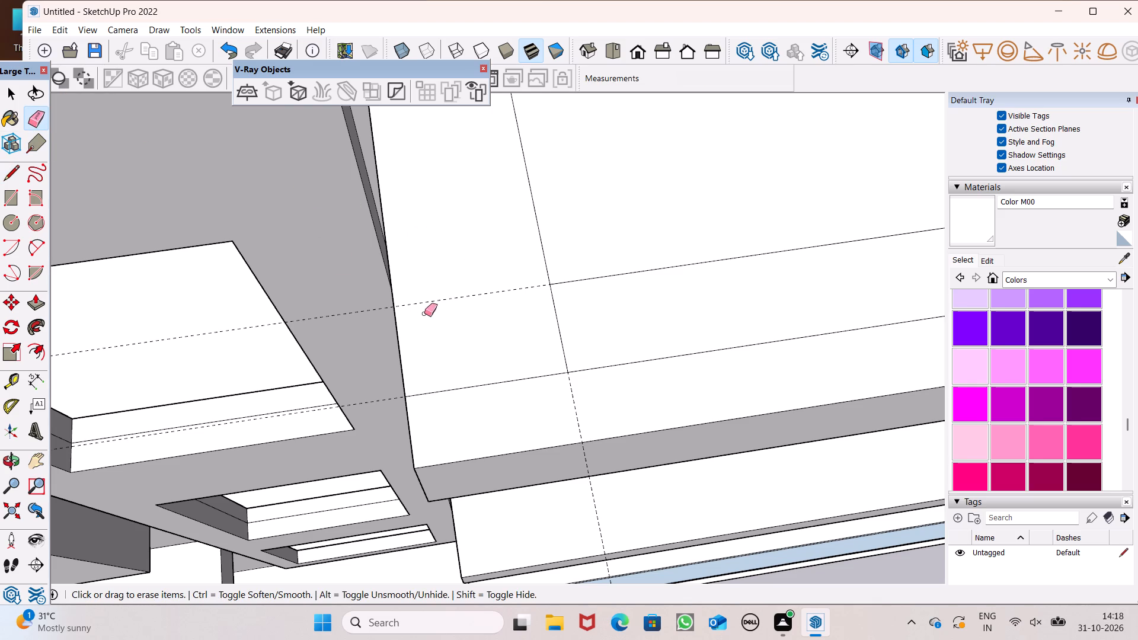
{"action": "left_click_drag", "start_coordinate": [431, 297], "coordinate": [589, 319]}
{"action": "scroll", "coordinate": [463, 312], "scroll_direction": "down", "scroll_amount": 7}
{"action": "scroll", "coordinate": [396, 304], "scroll_direction": "down", "scroll_amount": 6}
{"action": "scroll", "coordinate": [357, 331], "scroll_direction": "up", "scroll_amount": 3}
{"action": "left_click_drag", "start_coordinate": [341, 341], "coordinate": [341, 348]}
{"action": "scroll", "coordinate": [325, 305], "scroll_direction": "down", "scroll_amount": 7}
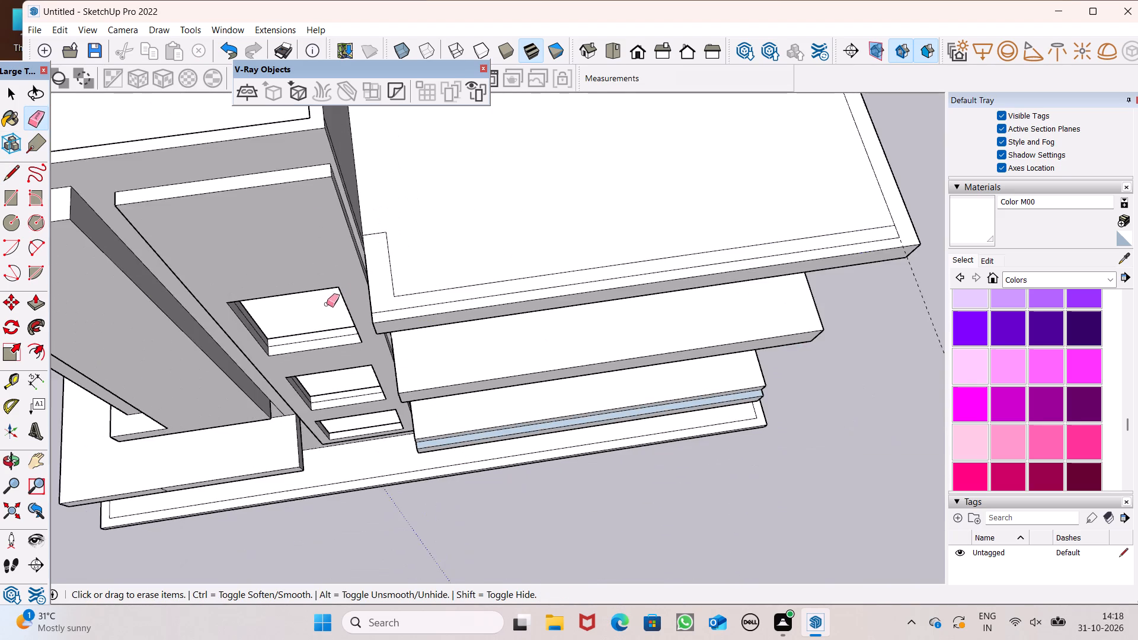
Erase the side guide opposite the tower and the rectangle's short end segment there.
{"action": "scroll", "coordinate": [346, 276], "scroll_direction": "down", "scroll_amount": 6}
{"action": "scroll", "coordinate": [450, 242], "scroll_direction": "down", "scroll_amount": 5}
{"action": "scroll", "coordinate": [564, 267], "scroll_direction": "up", "scroll_amount": 10}
{"action": "scroll", "coordinate": [596, 228], "scroll_direction": "down", "scroll_amount": 1}
{"action": "scroll", "coordinate": [596, 228], "scroll_direction": "up", "scroll_amount": 10}
{"action": "left_click", "coordinate": [602, 223]}
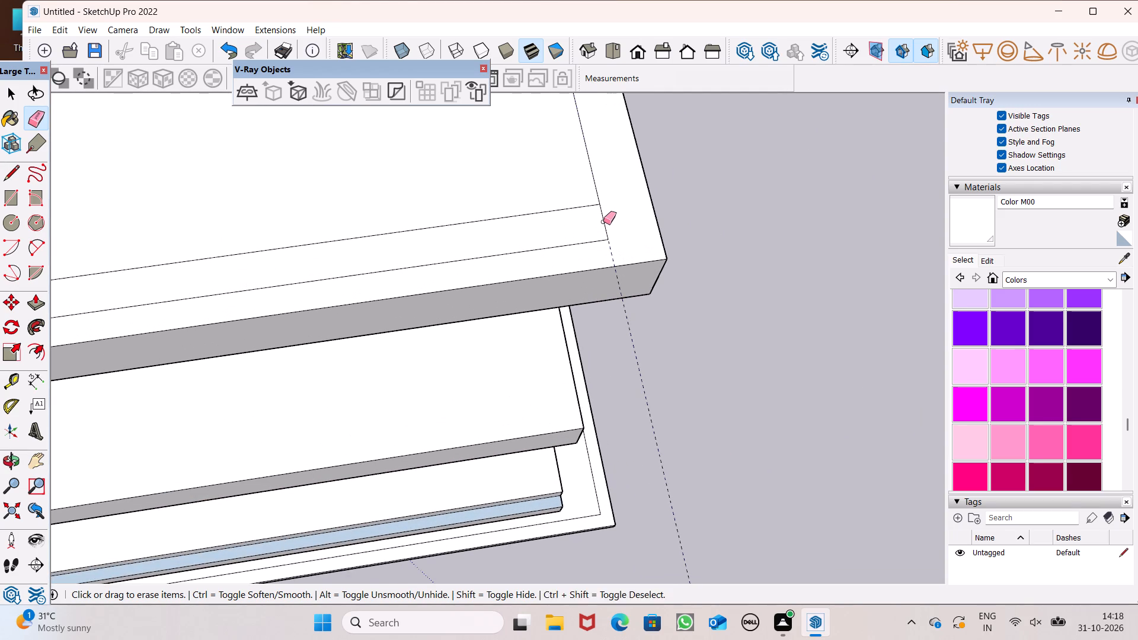
{"action": "scroll", "coordinate": [471, 225], "scroll_direction": "down", "scroll_amount": 10}
{"action": "scroll", "coordinate": [503, 276], "scroll_direction": "down", "scroll_amount": 5}
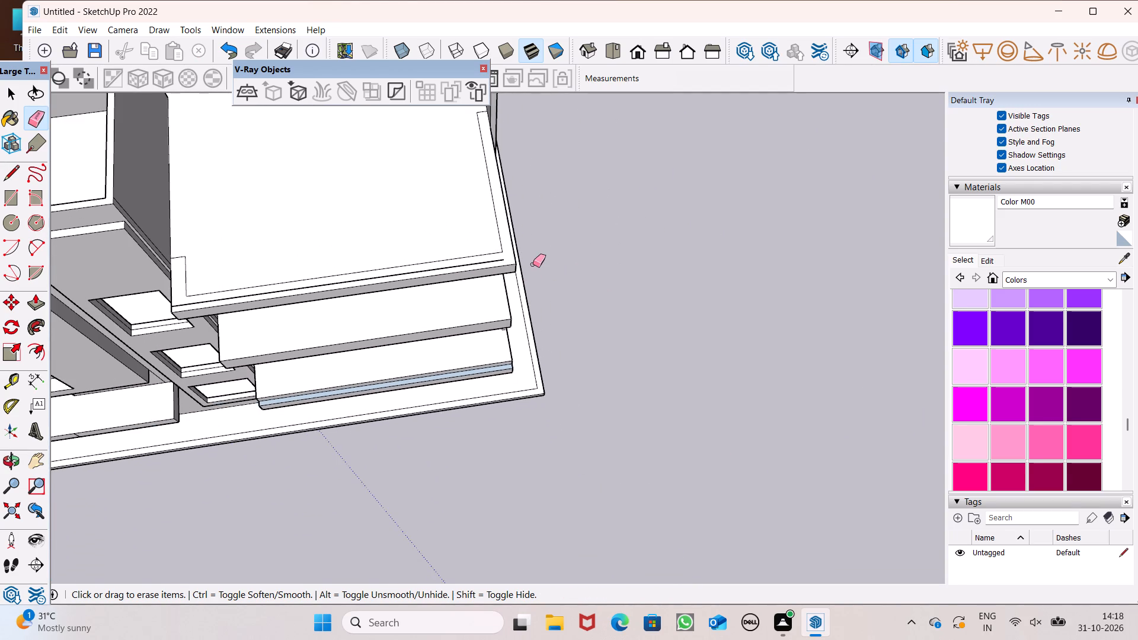
Extend the outer front line with an edge from its free end to the roof slab's side edge opposite the tower.
{"action": "scroll", "coordinate": [533, 254], "scroll_direction": "up", "scroll_amount": 2}
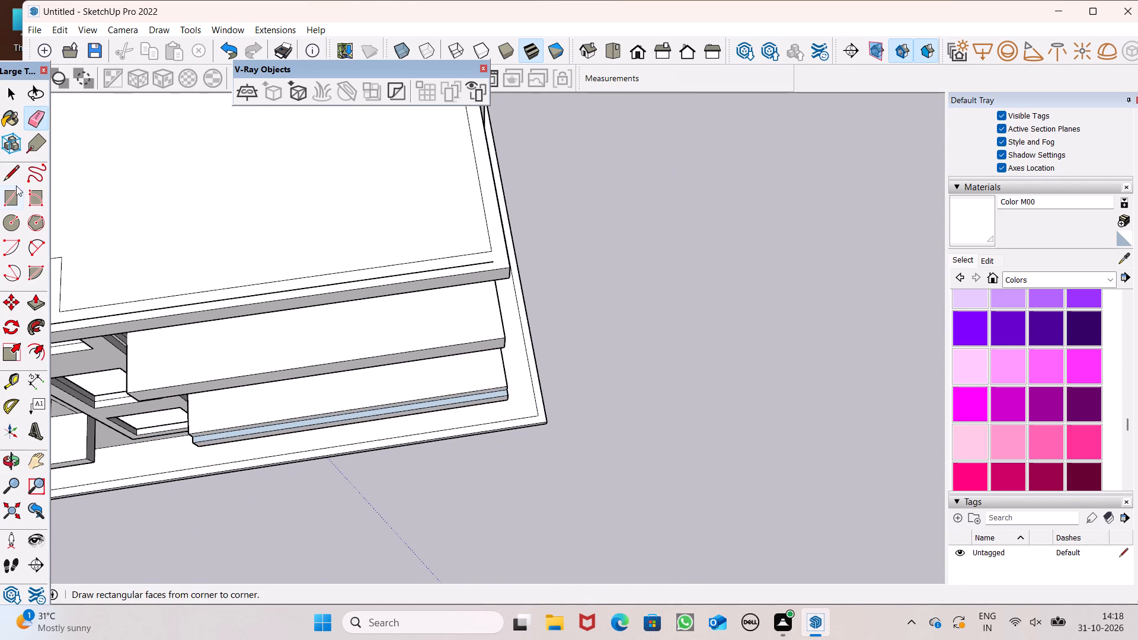
{"action": "left_click", "coordinate": [20, 167]}
{"action": "scroll", "coordinate": [465, 267], "scroll_direction": "up", "scroll_amount": 2}
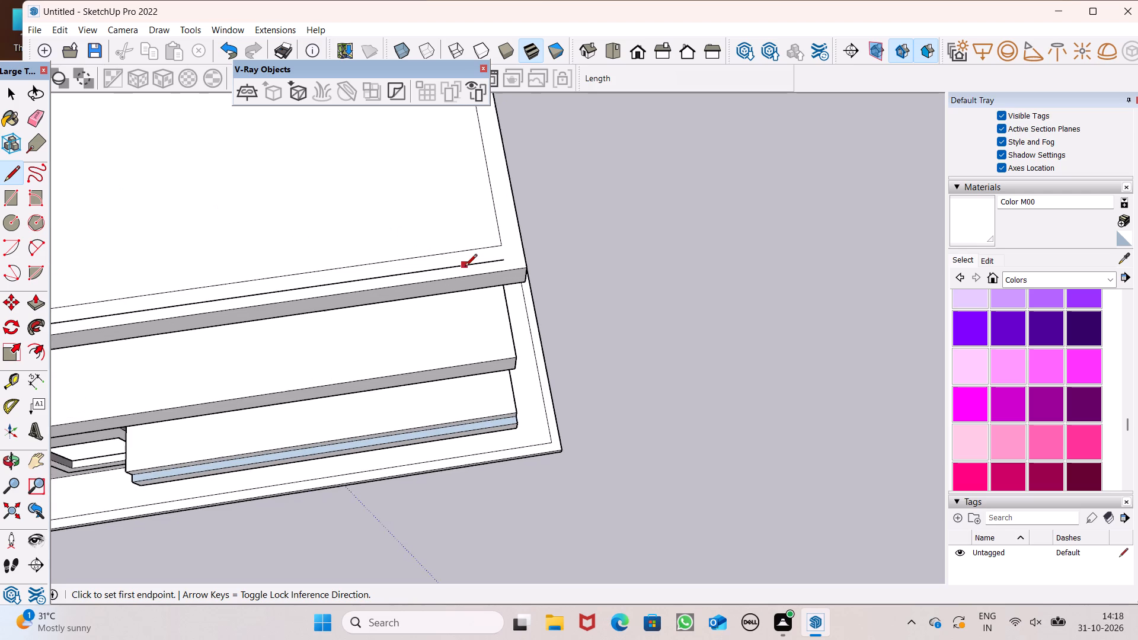
{"action": "scroll", "coordinate": [465, 267], "scroll_direction": "up", "scroll_amount": 8}
{"action": "left_click_drag", "start_coordinate": [518, 246], "coordinate": [524, 246]}
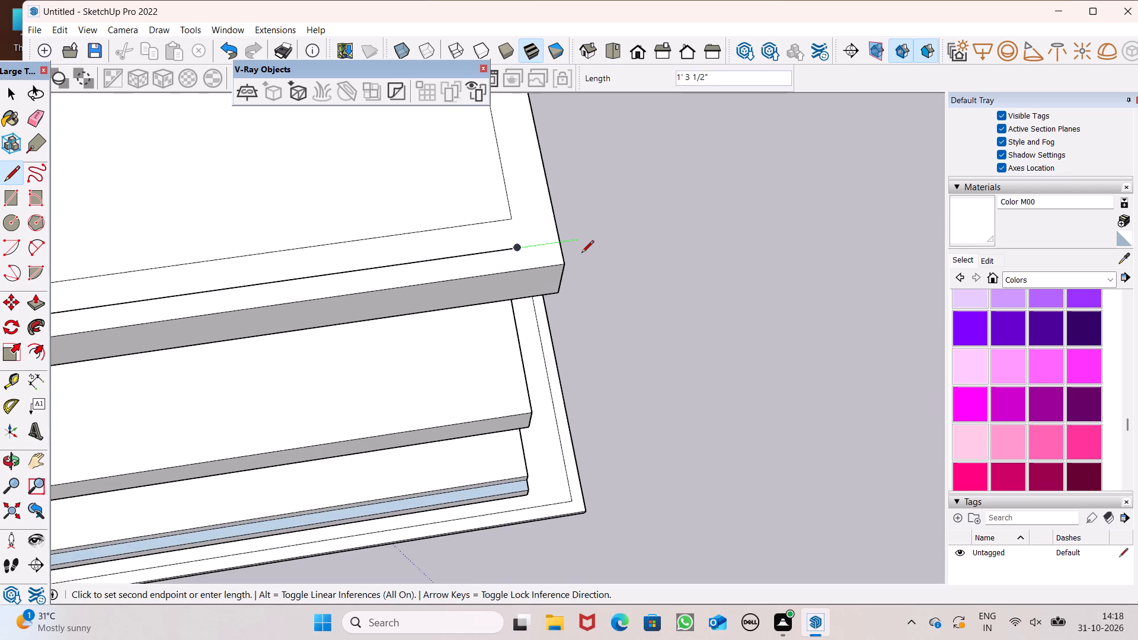
{"action": "left_click", "coordinate": [564, 242]}
Push/Pull the border strip along the roof slab's front and sides up 5'.
{"action": "scroll", "coordinate": [501, 273], "scroll_direction": "down", "scroll_amount": 6}
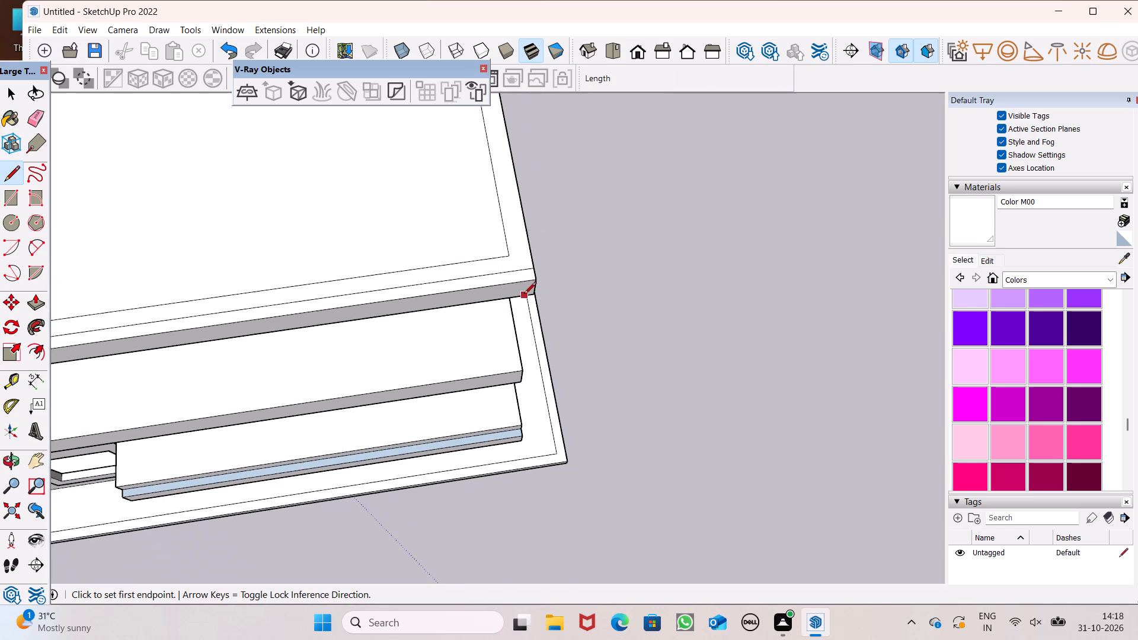
{"action": "scroll", "coordinate": [524, 294], "scroll_direction": "down", "scroll_amount": 15}
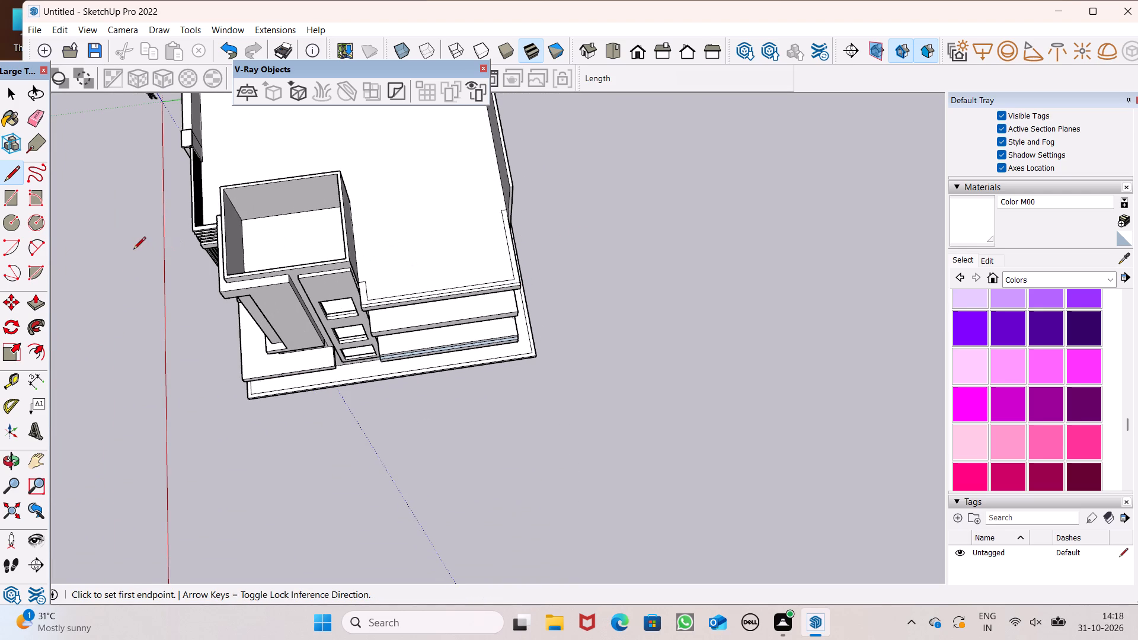
{"action": "left_click", "coordinate": [45, 304]}
{"action": "scroll", "coordinate": [439, 318], "scroll_direction": "down", "scroll_amount": 1}
{"action": "scroll", "coordinate": [308, 304], "scroll_direction": "up", "scroll_amount": 2}
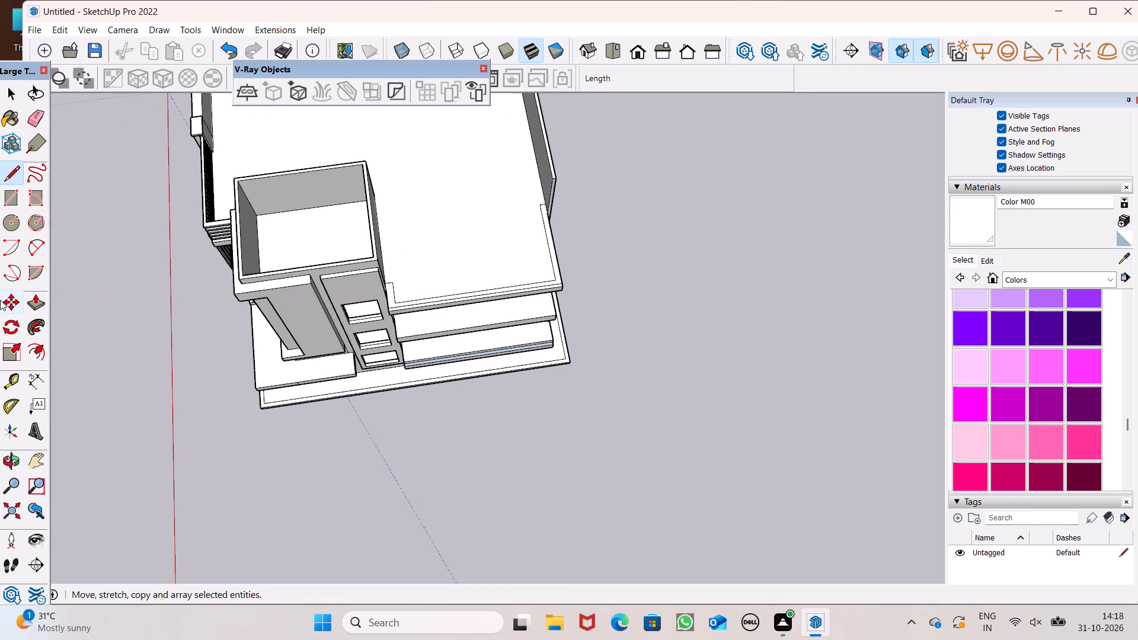
{"action": "left_click", "coordinate": [39, 303]}
{"action": "scroll", "coordinate": [218, 312], "scroll_direction": "up", "scroll_amount": 5}
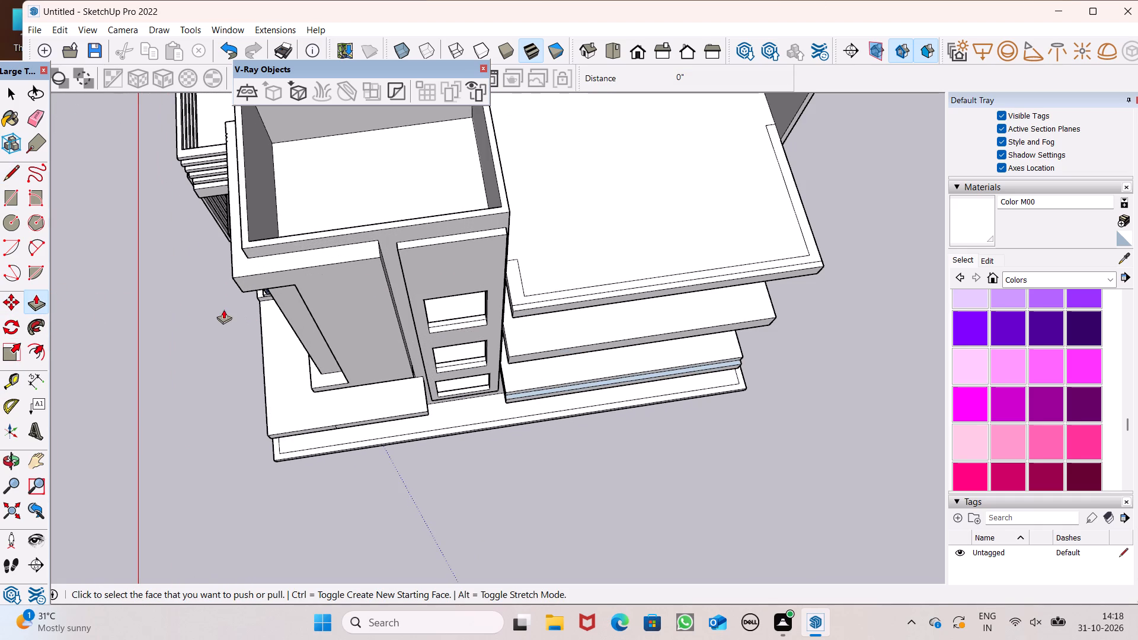
{"action": "scroll", "coordinate": [194, 311], "scroll_direction": "down", "scroll_amount": 4}
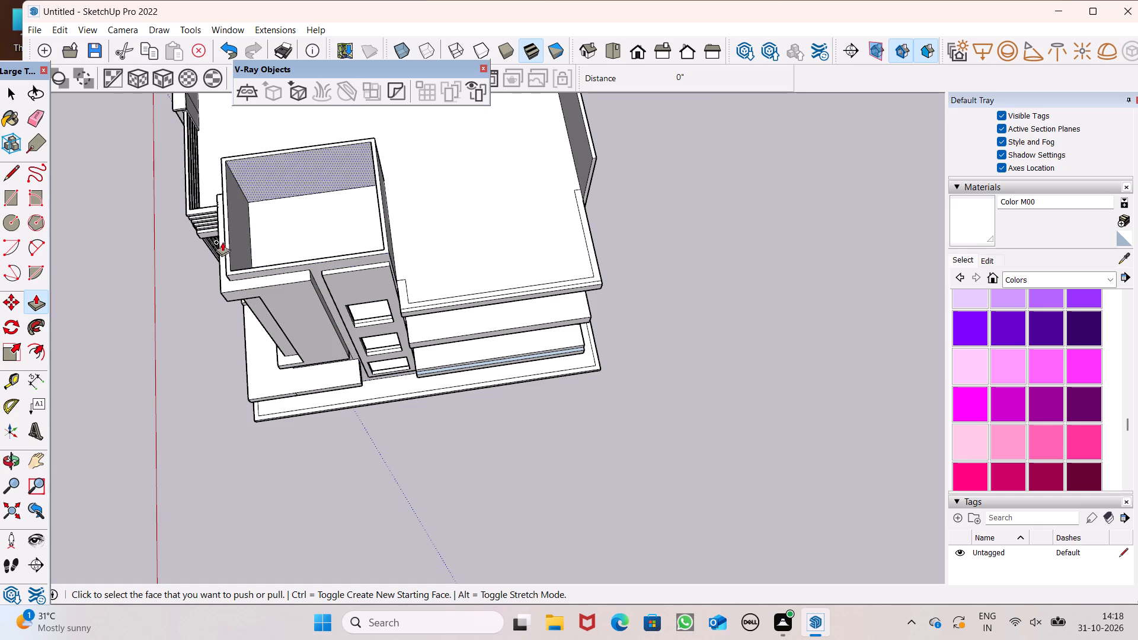
{"action": "scroll", "coordinate": [421, 279], "scroll_direction": "up", "scroll_amount": 7}
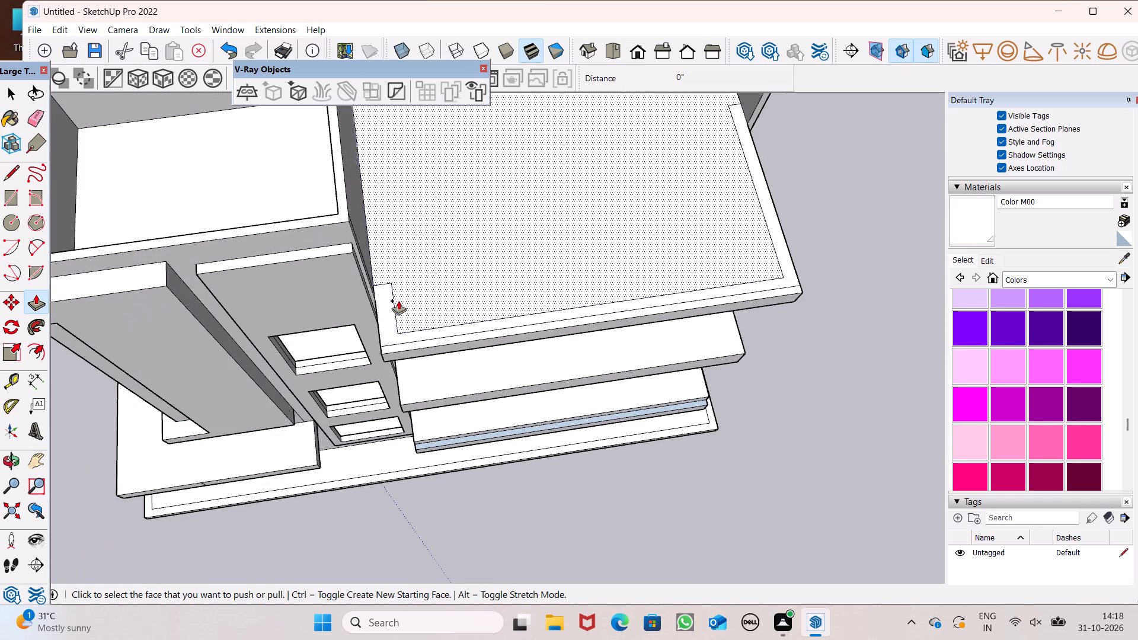
{"action": "scroll", "coordinate": [365, 380], "scroll_direction": "down", "scroll_amount": 2}
{"action": "middle_click_drag", "start_coordinate": [382, 319], "coordinate": [225, 283]}
{"action": "scroll", "coordinate": [225, 283], "scroll_direction": "up", "scroll_amount": 1}
{"action": "scroll", "coordinate": [348, 289], "scroll_direction": "up", "scroll_amount": 2}
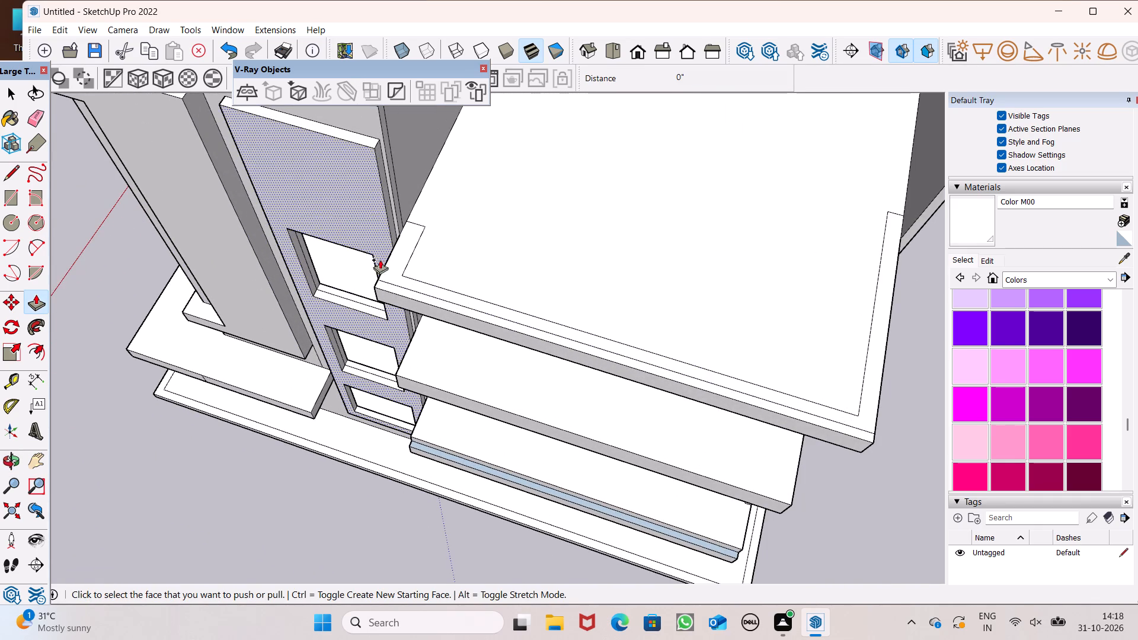
{"action": "left_click_drag", "start_coordinate": [400, 270], "coordinate": [398, 225]}
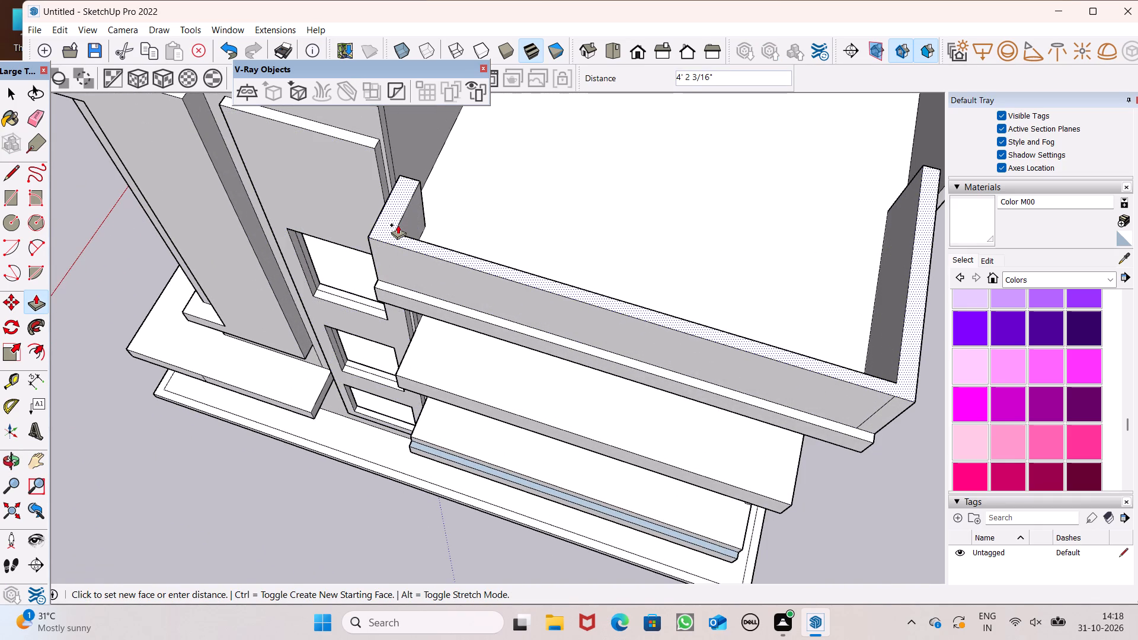
{"action": "left_click_drag", "start_coordinate": [398, 225], "coordinate": [401, 220]}
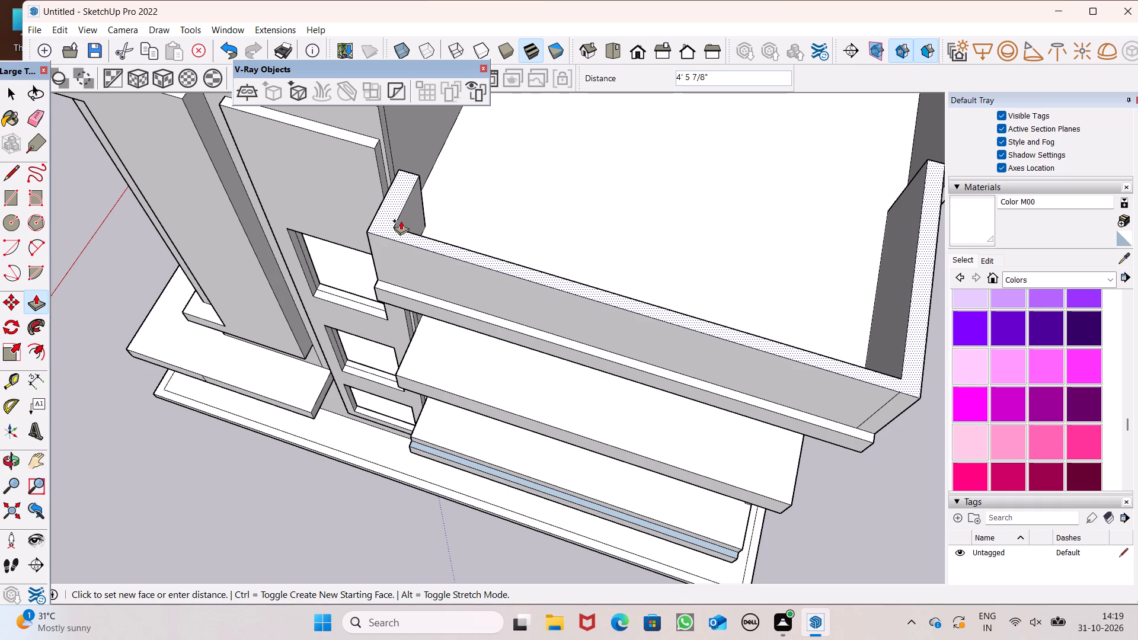
{"action": "left_click_drag", "start_coordinate": [401, 220], "coordinate": [402, 219]}
{"action": "key", "text": "5"}
{"action": "key", "text": "apostrophe"}
{"action": "key", "text": "Return"}
Examine the raised roof parapet and the house's front and side elevations.
{"action": "scroll", "coordinate": [381, 247], "scroll_direction": "down", "scroll_amount": 4}
{"action": "middle_click_drag", "start_coordinate": [487, 256], "coordinate": [522, 89]}
{"action": "scroll", "coordinate": [522, 94], "scroll_direction": "up", "scroll_amount": 1}
{"action": "scroll", "coordinate": [512, 202], "scroll_direction": "down", "scroll_amount": 3}
{"action": "middle_click_drag", "start_coordinate": [628, 247], "coordinate": [627, 160]}
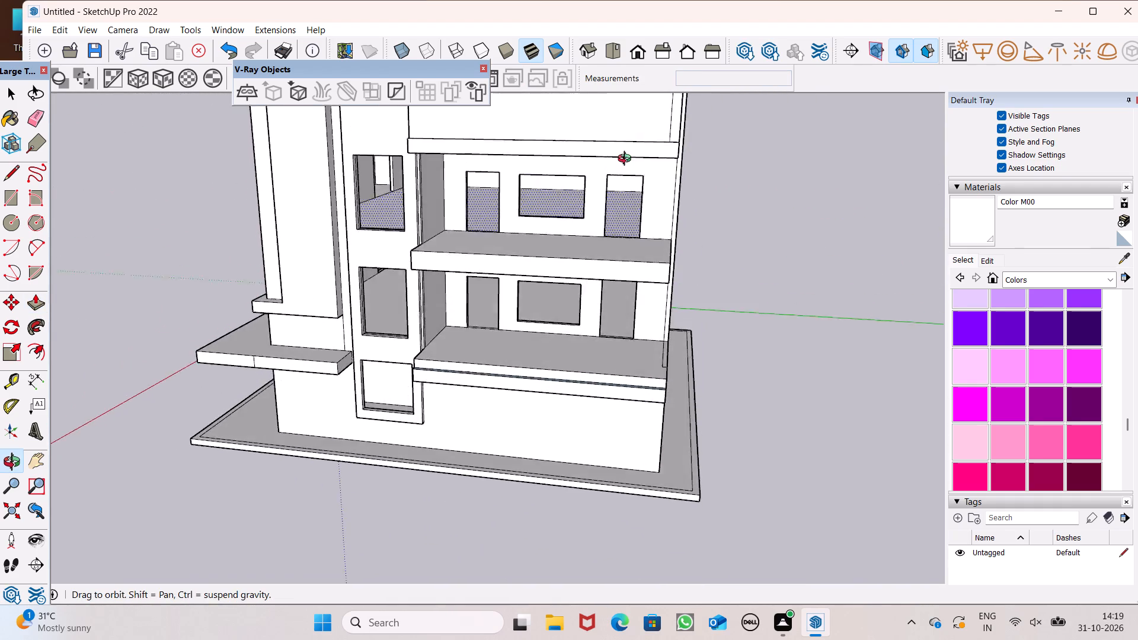
{"action": "middle_click_drag", "start_coordinate": [627, 160], "coordinate": [627, 151]}
{"action": "scroll", "coordinate": [619, 299], "scroll_direction": "down", "scroll_amount": 10}
{"action": "middle_click_drag", "start_coordinate": [592, 351], "coordinate": [453, 343]}
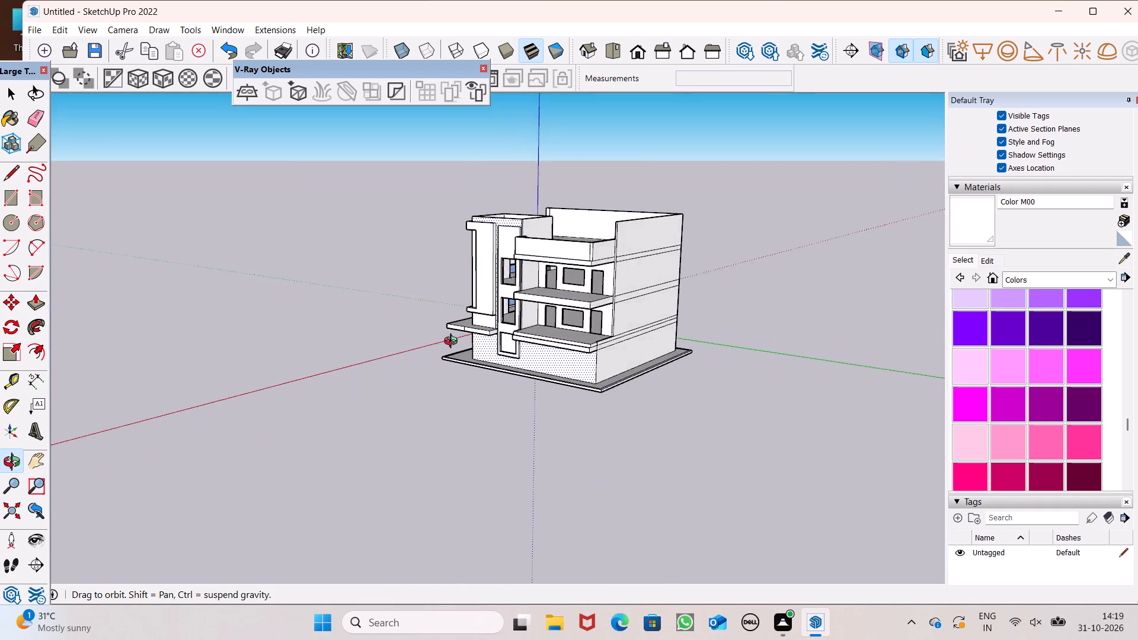
{"action": "middle_click_drag", "start_coordinate": [453, 343], "coordinate": [578, 306]}
Push the parapet's outer front face inward about 2 3/4" and push the narrow corner strip beside it to match.
{"action": "scroll", "coordinate": [657, 212], "scroll_direction": "up", "scroll_amount": 5}
{"action": "middle_click_drag", "start_coordinate": [626, 268], "coordinate": [679, 486]}
{"action": "scroll", "coordinate": [645, 414], "scroll_direction": "up", "scroll_amount": 6}
{"action": "middle_click_drag", "start_coordinate": [530, 340], "coordinate": [561, 399]}
{"action": "scroll", "coordinate": [561, 399], "scroll_direction": "up", "scroll_amount": 1}
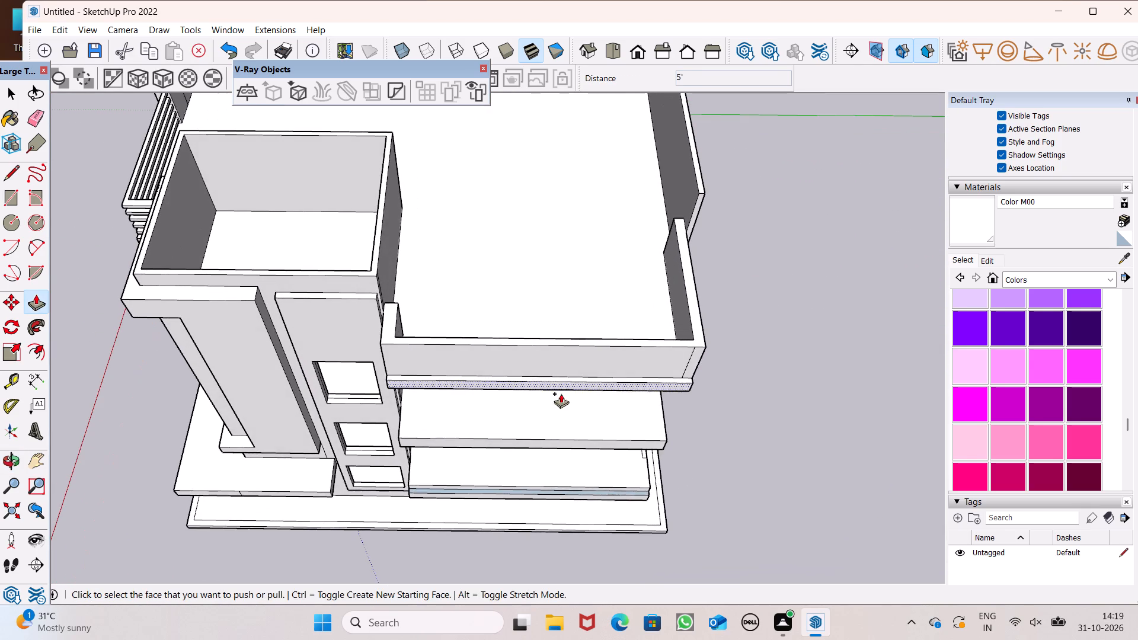
{"action": "scroll", "coordinate": [568, 377], "scroll_direction": "up", "scroll_amount": 1}
{"action": "scroll", "coordinate": [554, 335], "scroll_direction": "down", "scroll_amount": 2}
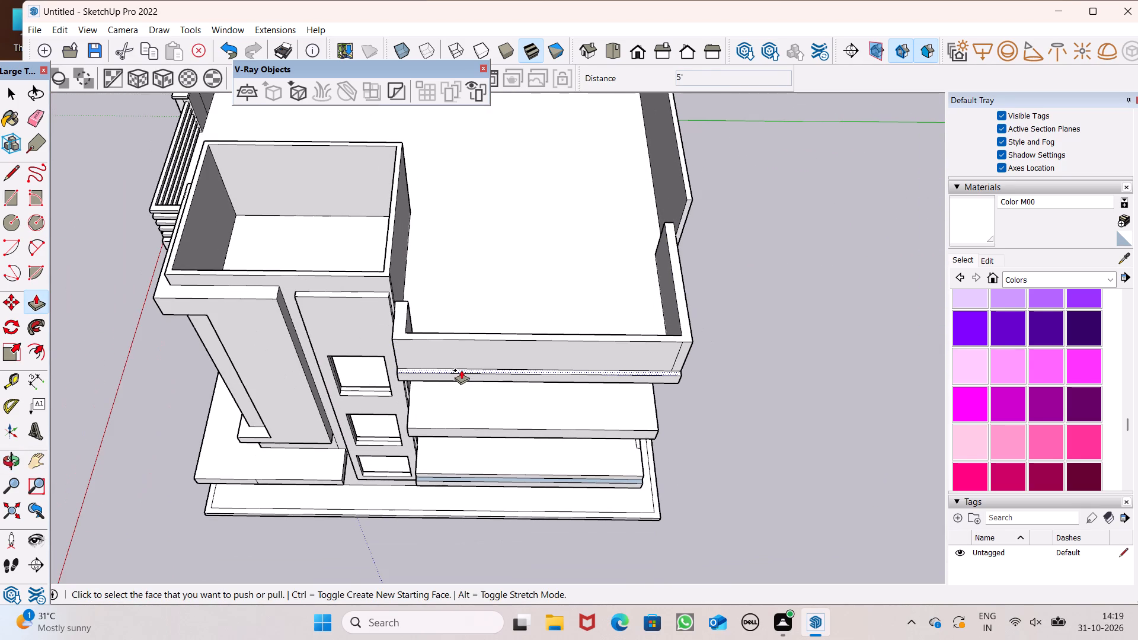
{"action": "scroll", "coordinate": [476, 366], "scroll_direction": "up", "scroll_amount": 5}
{"action": "left_click", "coordinate": [490, 360]}
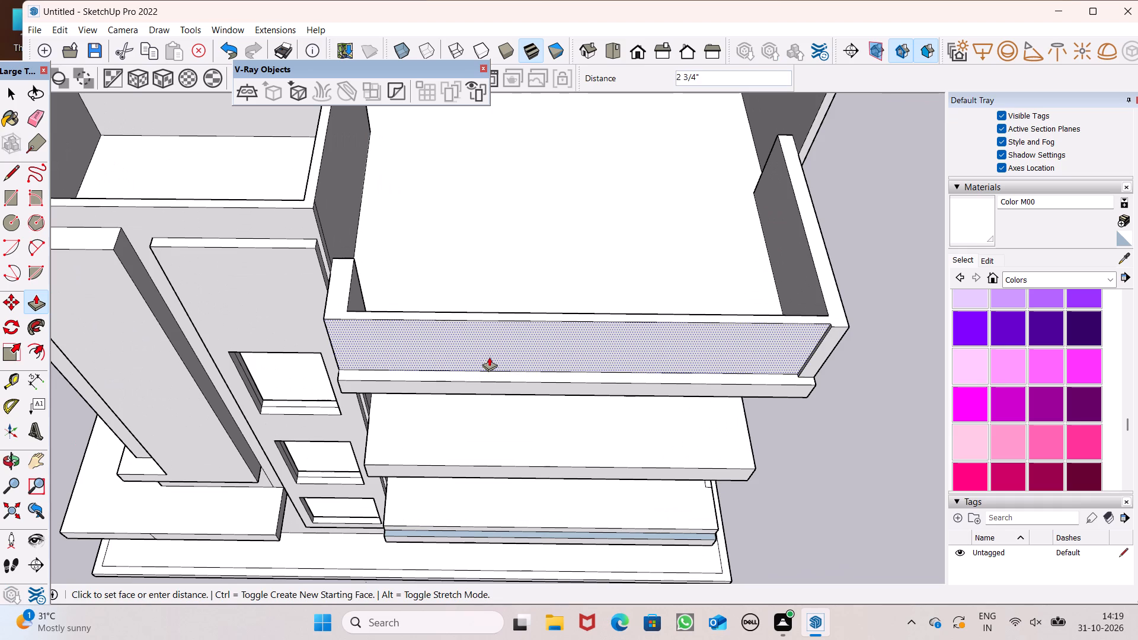
{"action": "scroll", "coordinate": [489, 360], "scroll_direction": "down", "scroll_amount": 2}
{"action": "middle_click_drag", "start_coordinate": [601, 361], "coordinate": [573, 388]}
{"action": "scroll", "coordinate": [673, 401], "scroll_direction": "up", "scroll_amount": 5}
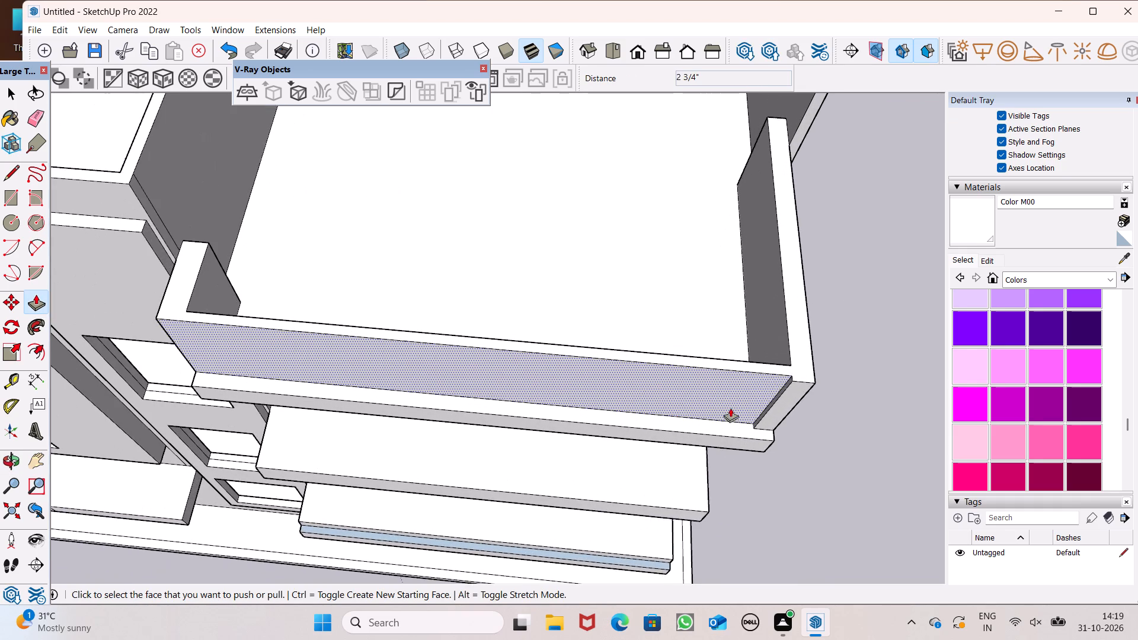
{"action": "left_click_drag", "start_coordinate": [783, 404], "coordinate": [765, 391]}
{"action": "scroll", "coordinate": [731, 353], "scroll_direction": "down", "scroll_amount": 5}
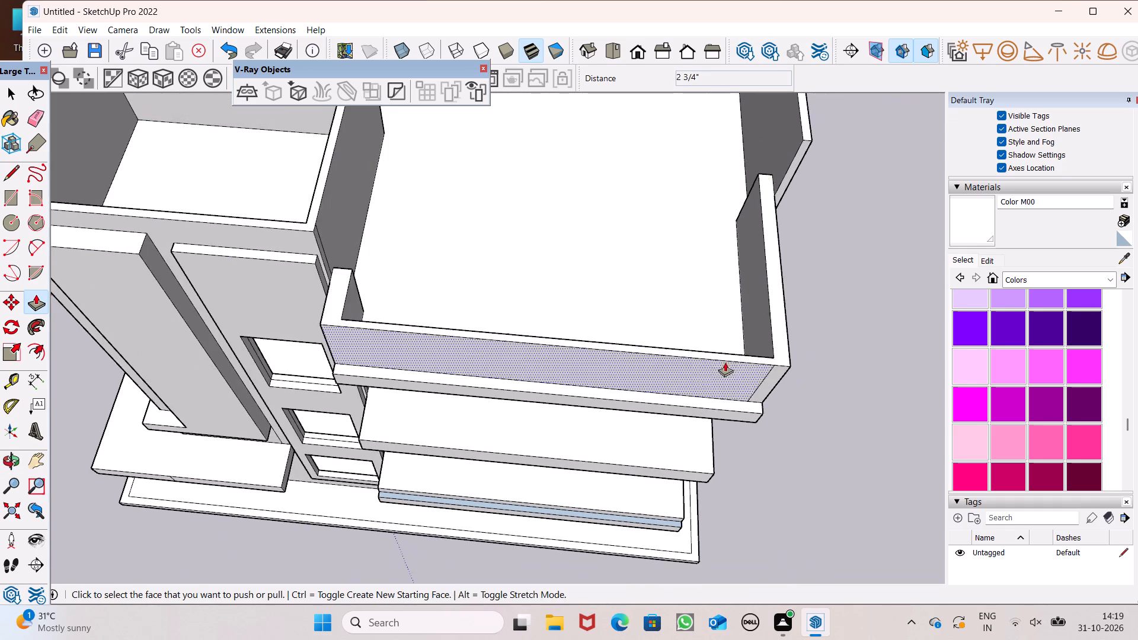
Push/Pull the front parapet's inner face about 6 7/8" toward the roof interior.
{"action": "middle_click_drag", "start_coordinate": [710, 379], "coordinate": [107, 417]}
{"action": "scroll", "coordinate": [231, 375], "scroll_direction": "up", "scroll_amount": 3}
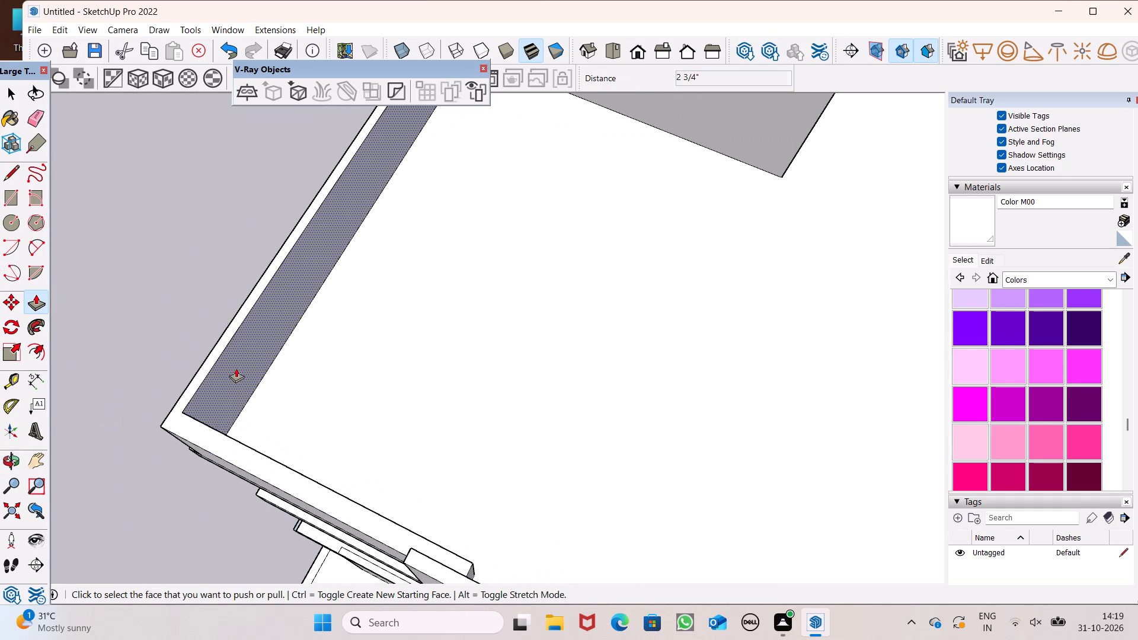
{"action": "left_click_drag", "start_coordinate": [236, 368], "coordinate": [241, 383]}
Push the outer corner strip and the front parapet face beside it inward about 3 7/16", keeping them flush.
{"action": "scroll", "coordinate": [258, 385], "scroll_direction": "down", "scroll_amount": 6}
{"action": "middle_click_drag", "start_coordinate": [247, 397], "coordinate": [315, 385]}
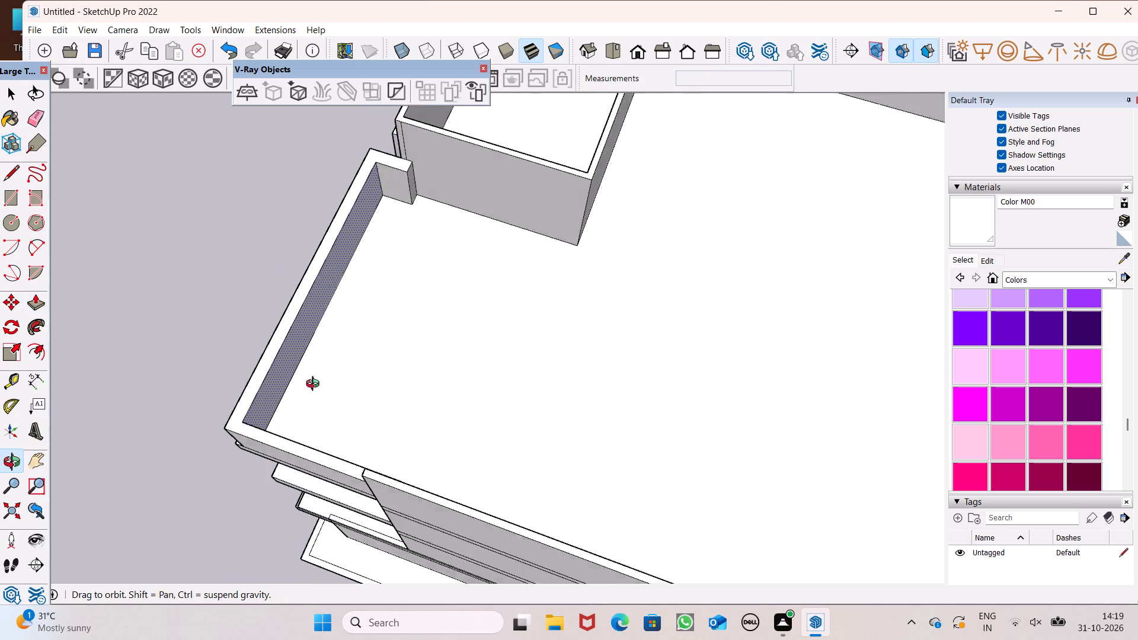
{"action": "middle_click_drag", "start_coordinate": [315, 385], "coordinate": [791, 287]}
{"action": "scroll", "coordinate": [731, 318], "scroll_direction": "up", "scroll_amount": 10}
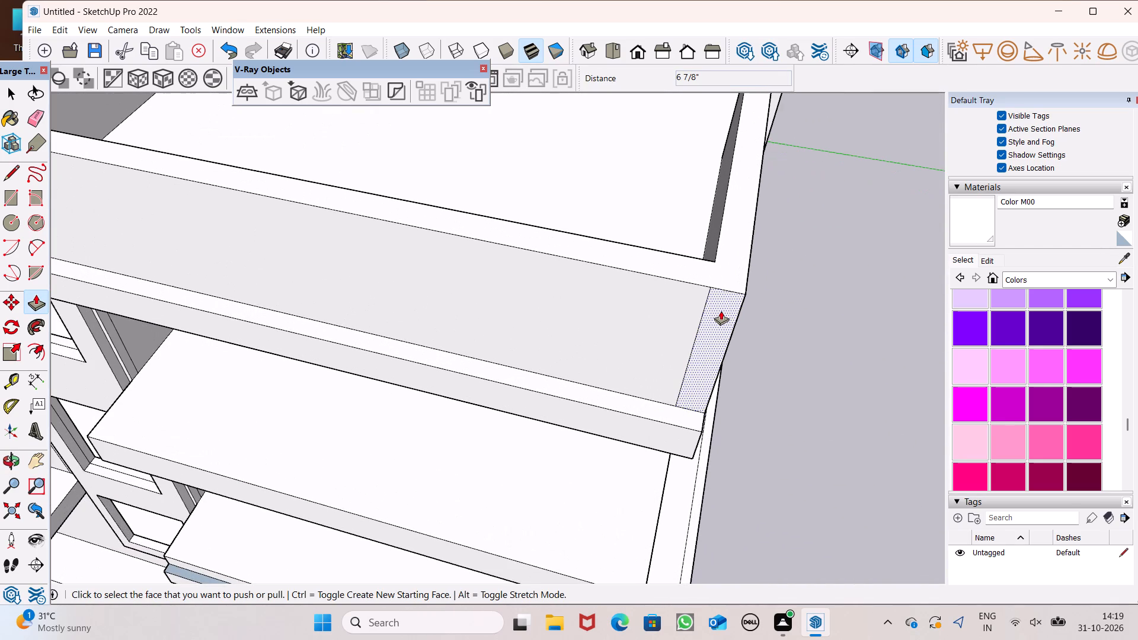
{"action": "left_click_drag", "start_coordinate": [720, 311], "coordinate": [718, 303]}
{"action": "left_click_drag", "start_coordinate": [689, 313], "coordinate": [707, 307]}
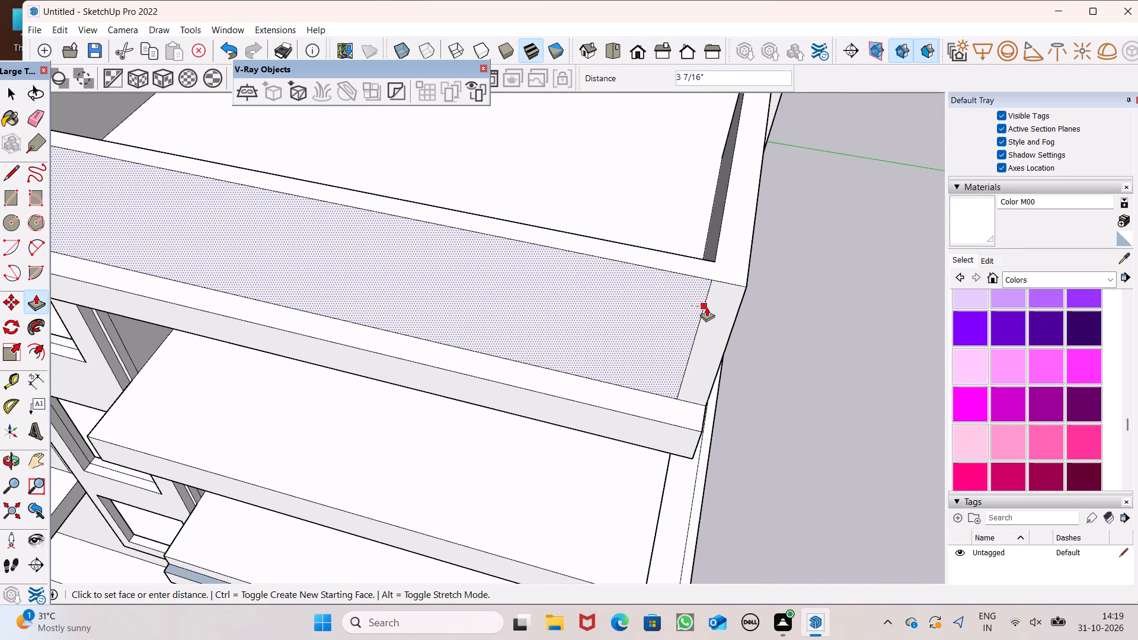
{"action": "left_click_drag", "start_coordinate": [707, 307], "coordinate": [709, 305]}
Erase the leftover line between the front parapet's outer face and its corner strip.
{"action": "left_click", "coordinate": [30, 113]}
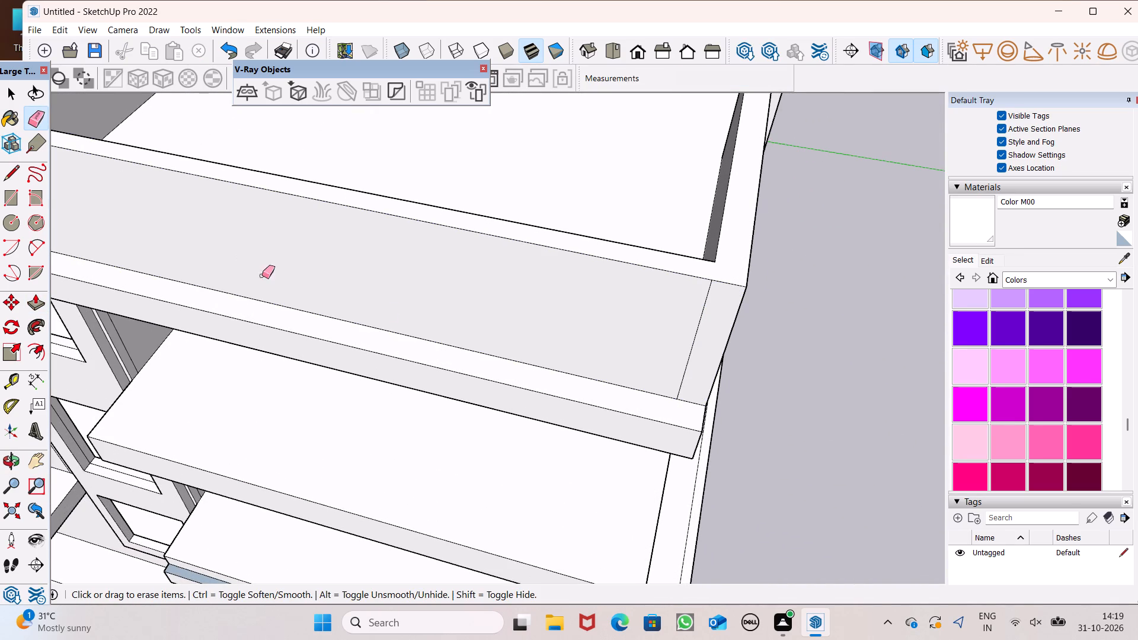
{"action": "left_click_drag", "start_coordinate": [698, 341], "coordinate": [680, 343]}
{"action": "scroll", "coordinate": [654, 347], "scroll_direction": "down", "scroll_amount": 3}
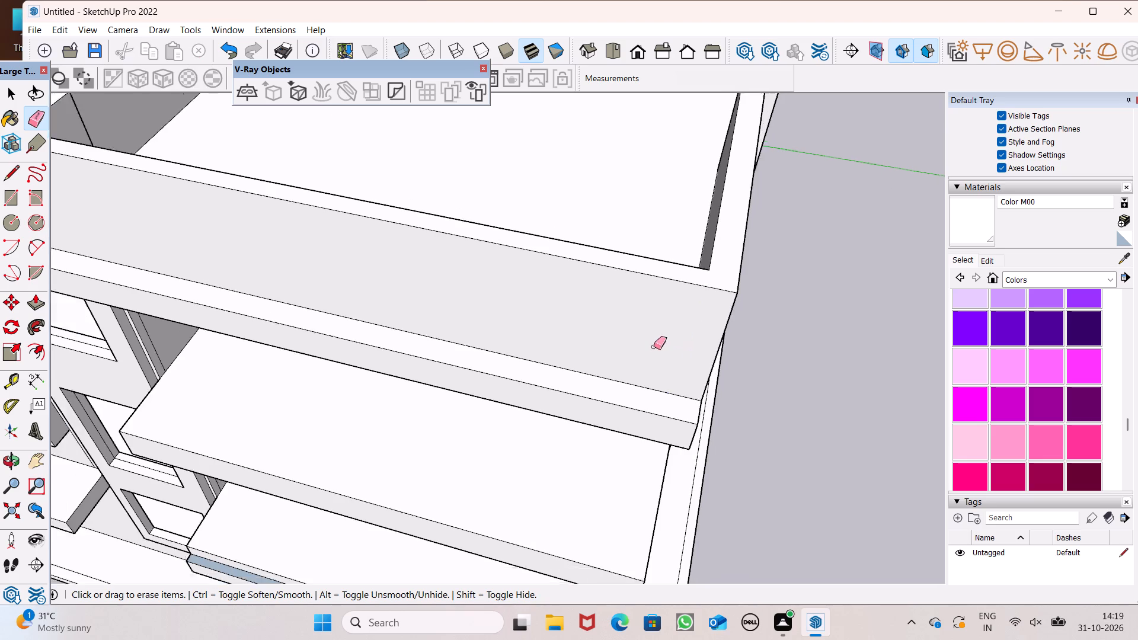
{"action": "scroll", "coordinate": [654, 347], "scroll_direction": "down", "scroll_amount": 8}
Erase the stray vertical line on the tower beside the parapet's short return.
{"action": "middle_click_drag", "start_coordinate": [609, 377], "coordinate": [599, 343]}
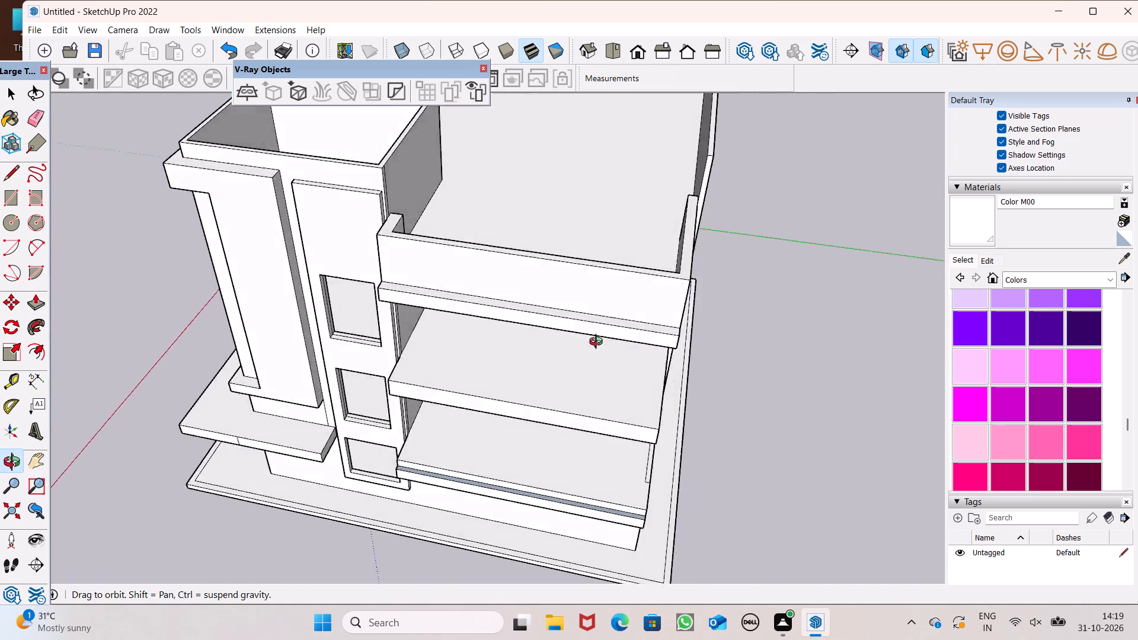
{"action": "middle_click_drag", "start_coordinate": [599, 343], "coordinate": [450, 331]}
{"action": "scroll", "coordinate": [360, 210], "scroll_direction": "up", "scroll_amount": 11}
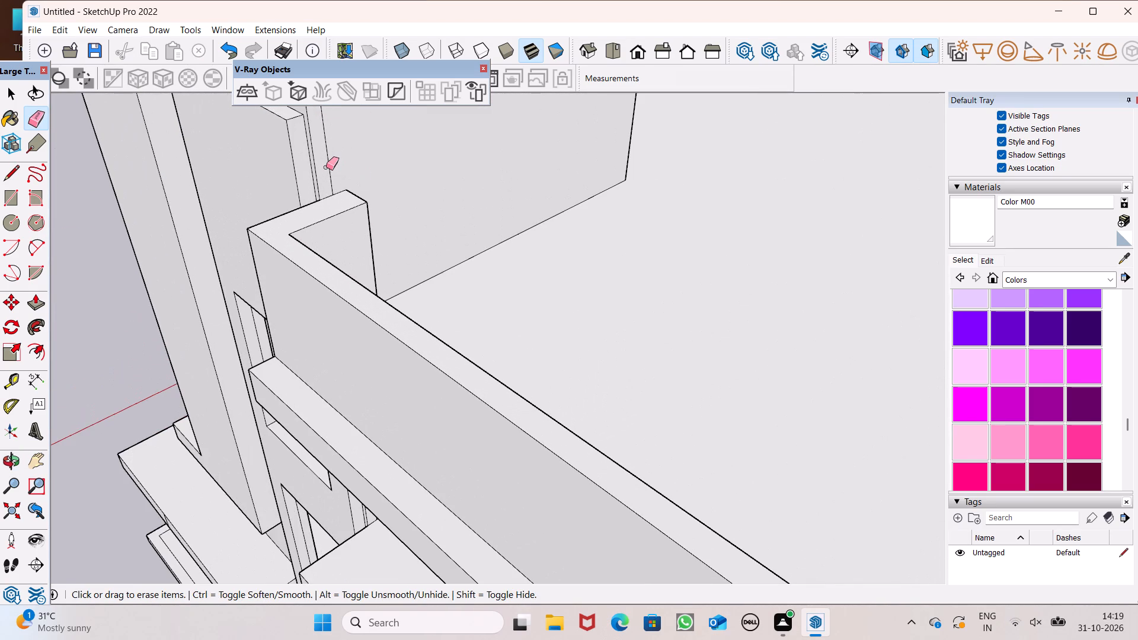
{"action": "left_click_drag", "start_coordinate": [326, 167], "coordinate": [326, 161]}
{"action": "left_click", "coordinate": [327, 160]}
Draw a narrow rectangle across the slab ledge in front of the parapet, near the middle of its length.
{"action": "scroll", "coordinate": [391, 257], "scroll_direction": "down", "scroll_amount": 10}
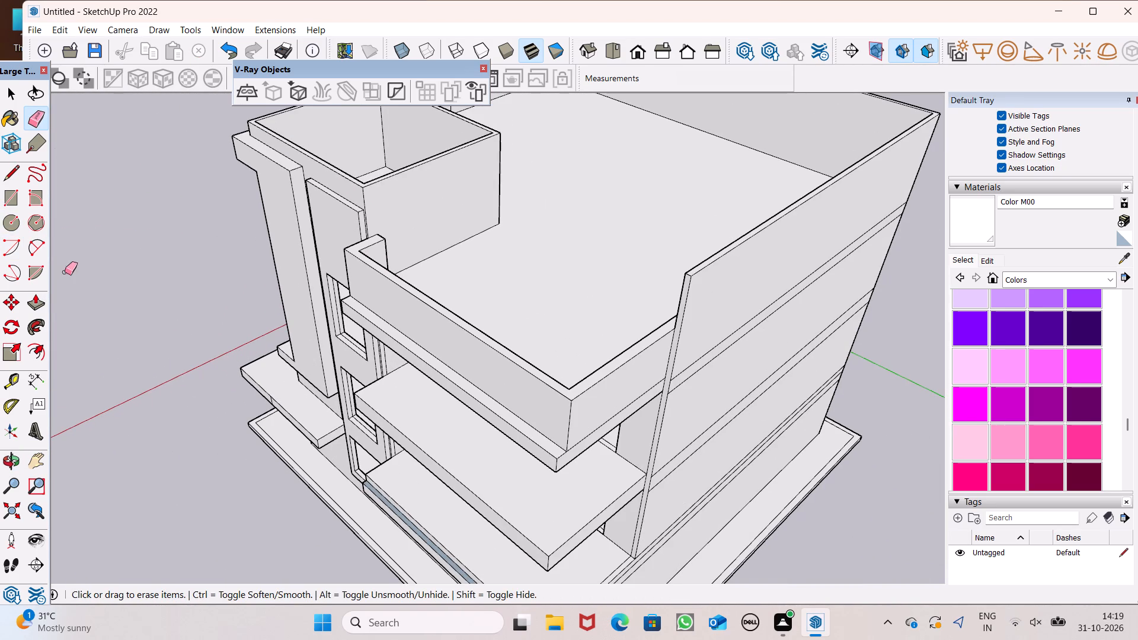
{"action": "scroll", "coordinate": [81, 274], "scroll_direction": "down", "scroll_amount": 2}
{"action": "scroll", "coordinate": [197, 313], "scroll_direction": "down", "scroll_amount": 3}
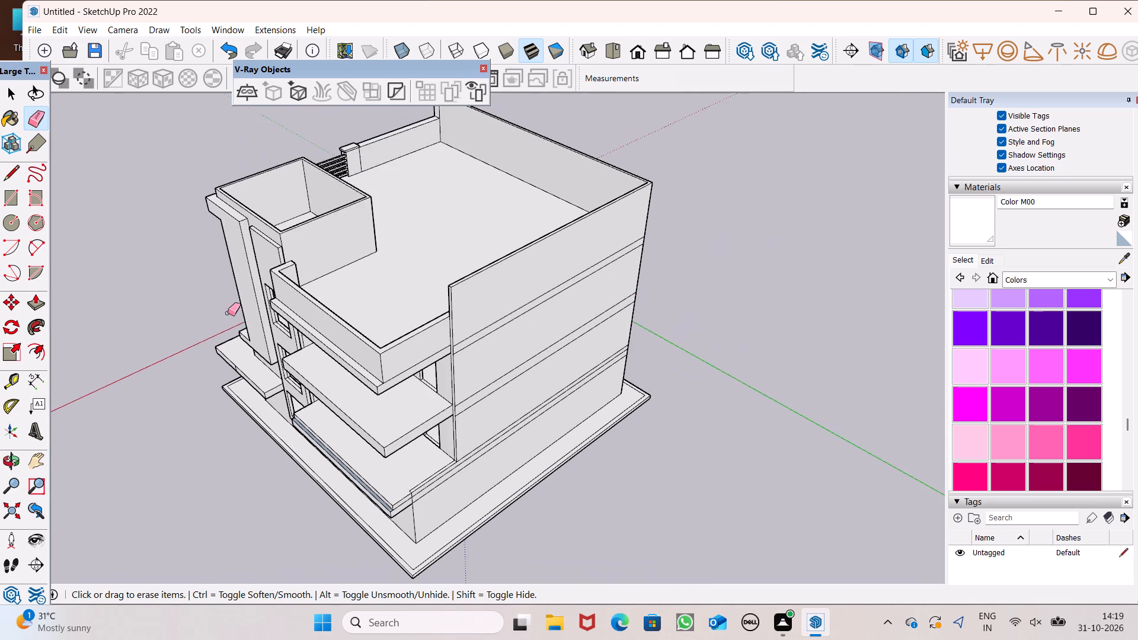
{"action": "middle_click_drag", "start_coordinate": [242, 330], "coordinate": [530, 387]}
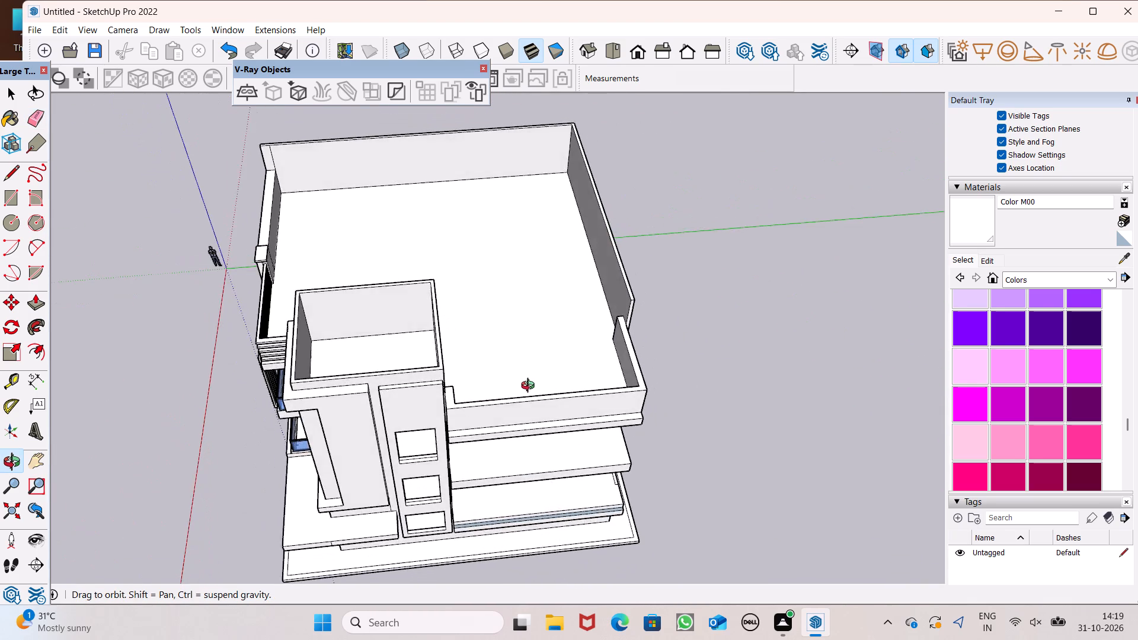
{"action": "middle_click_drag", "start_coordinate": [530, 387], "coordinate": [438, 311]}
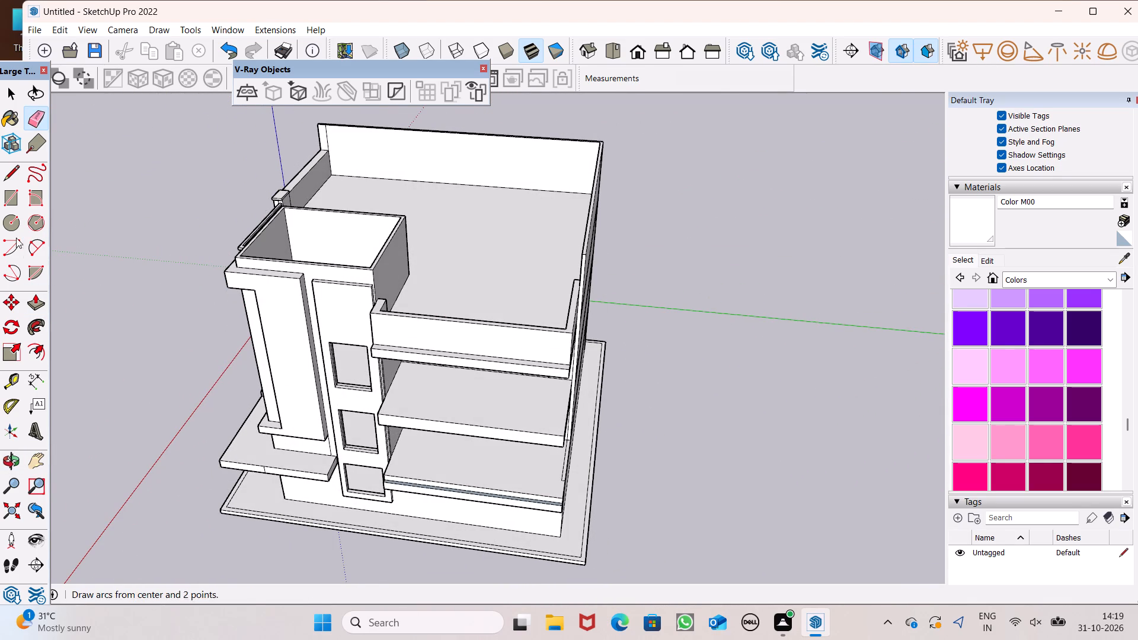
{"action": "left_click", "coordinate": [15, 197]}
{"action": "middle_click_drag", "start_coordinate": [463, 392], "coordinate": [461, 400]}
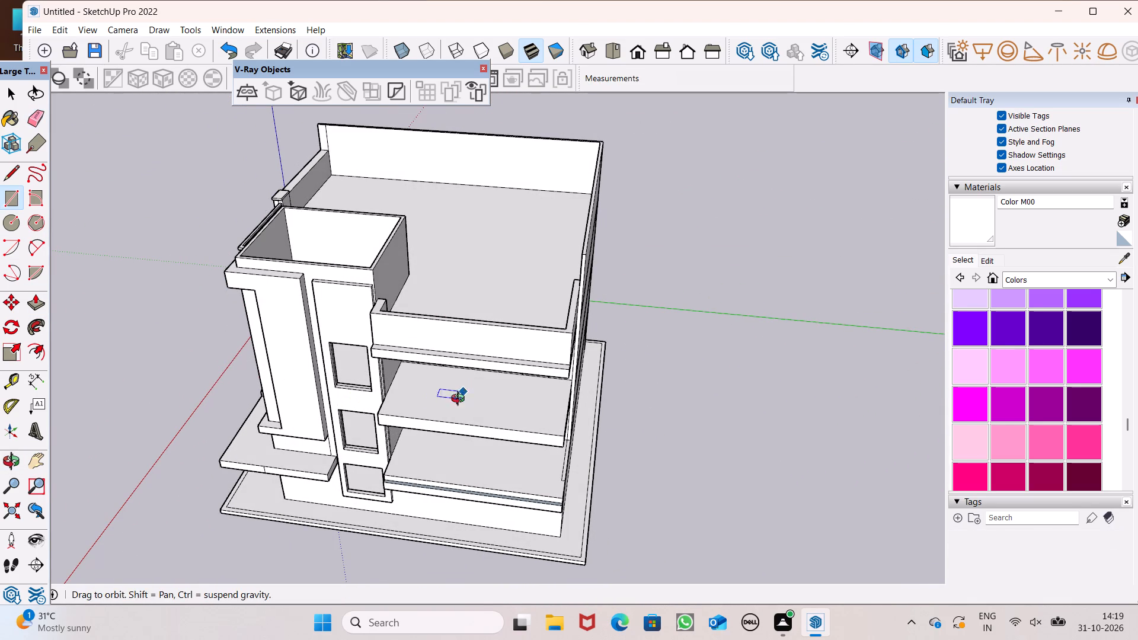
{"action": "middle_click_drag", "start_coordinate": [461, 400], "coordinate": [472, 466]}
{"action": "scroll", "coordinate": [472, 466], "scroll_direction": "up", "scroll_amount": 1}
{"action": "scroll", "coordinate": [498, 412], "scroll_direction": "up", "scroll_amount": 6}
{"action": "scroll", "coordinate": [485, 386], "scroll_direction": "down", "scroll_amount": 3}
{"action": "middle_click_drag", "start_coordinate": [496, 402], "coordinate": [518, 423]}
{"action": "scroll", "coordinate": [518, 423], "scroll_direction": "up", "scroll_amount": 12}
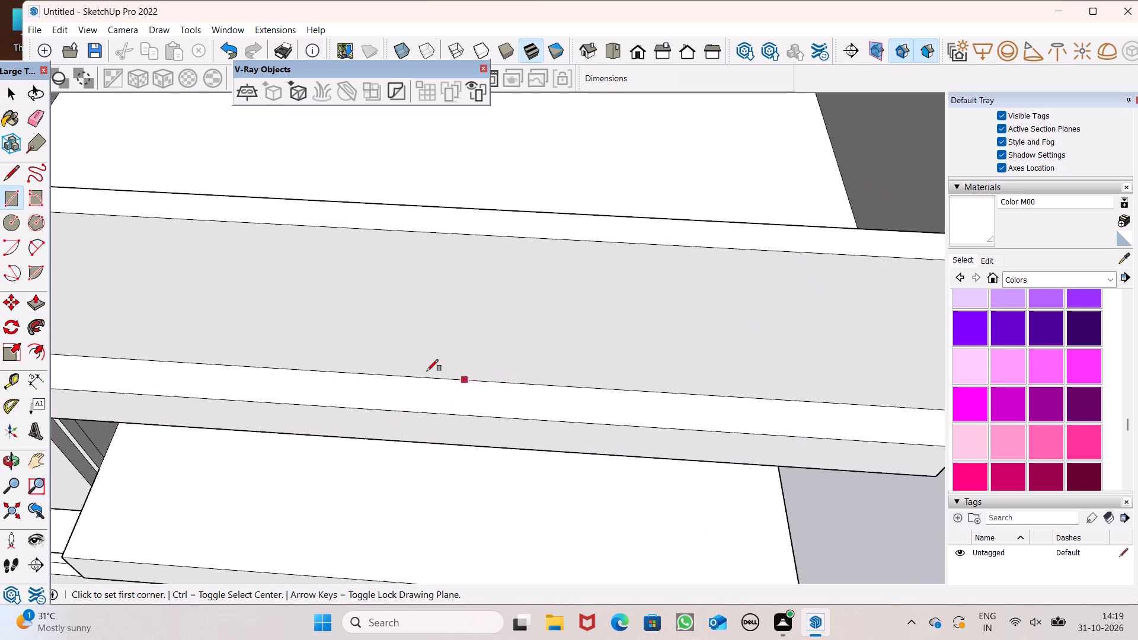
{"action": "scroll", "coordinate": [370, 366], "scroll_direction": "down", "scroll_amount": 7}
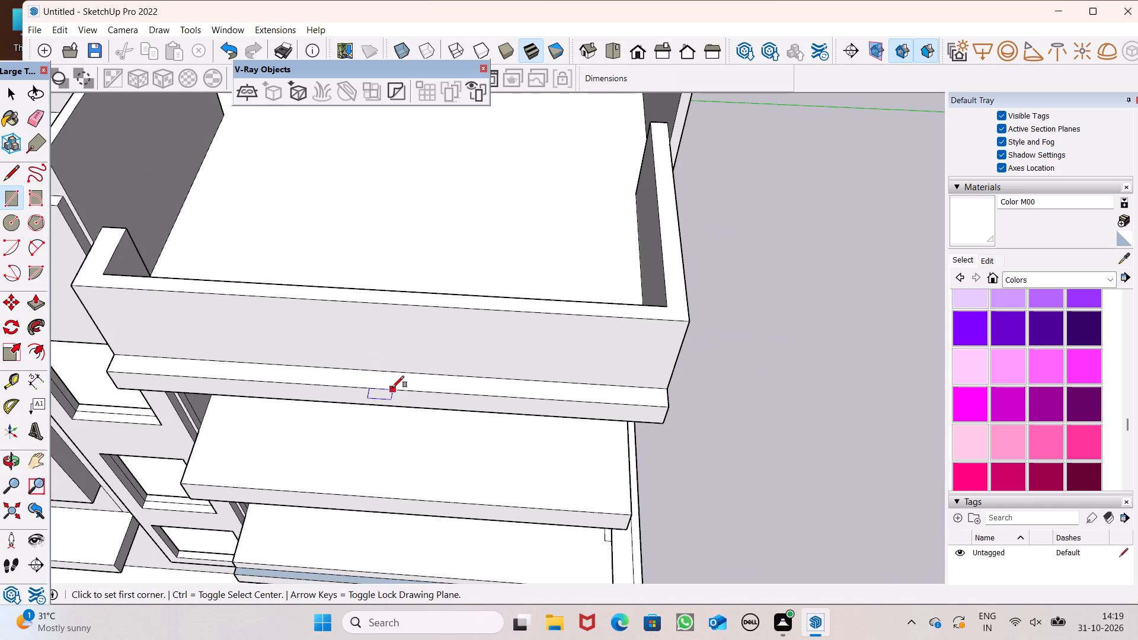
{"action": "scroll", "coordinate": [392, 388], "scroll_direction": "up", "scroll_amount": 4}
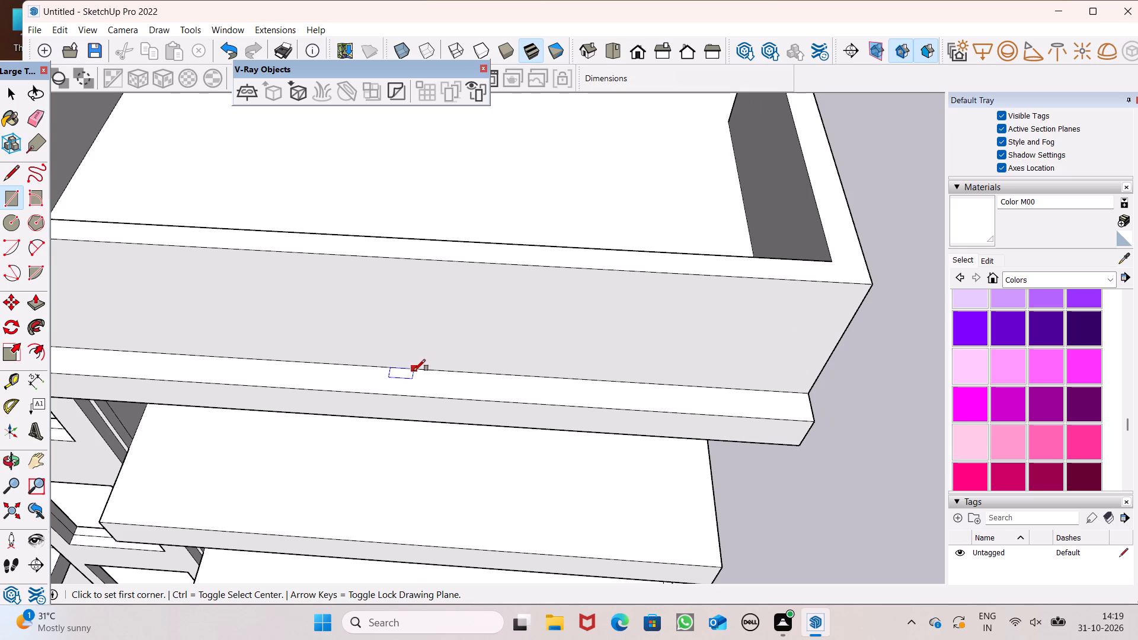
{"action": "left_click", "coordinate": [414, 371]}
{"action": "left_click", "coordinate": [429, 393]}
{"action": "scroll", "coordinate": [427, 367], "scroll_direction": "down", "scroll_amount": 2}
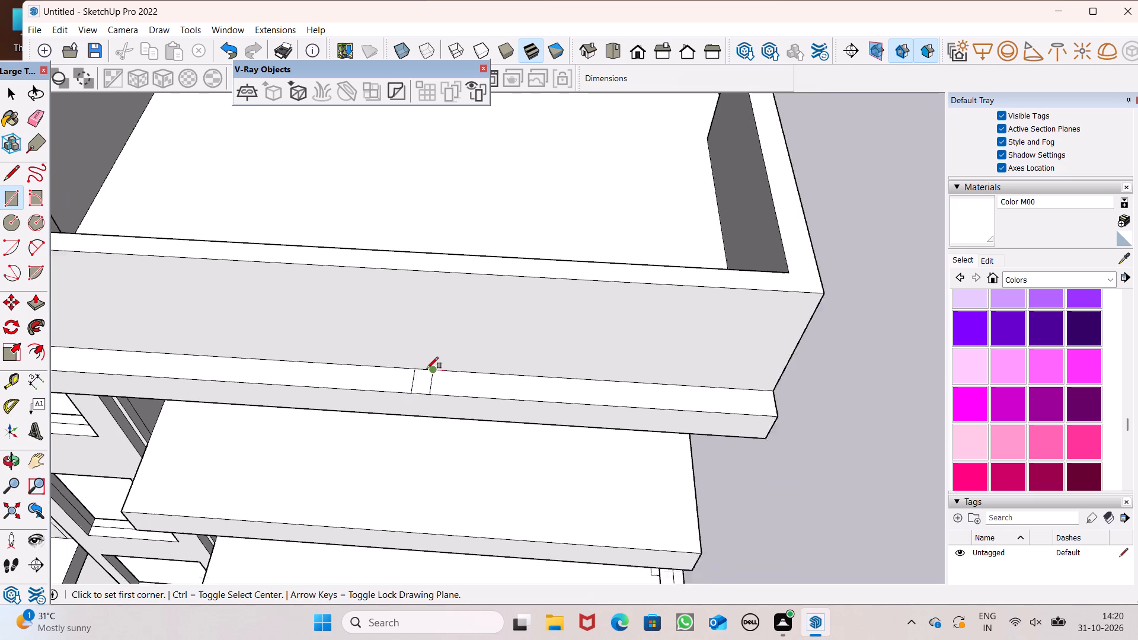
{"action": "scroll", "coordinate": [427, 369], "scroll_direction": "down", "scroll_amount": 3}
{"action": "middle_click_drag", "start_coordinate": [473, 401], "coordinate": [159, 495]}
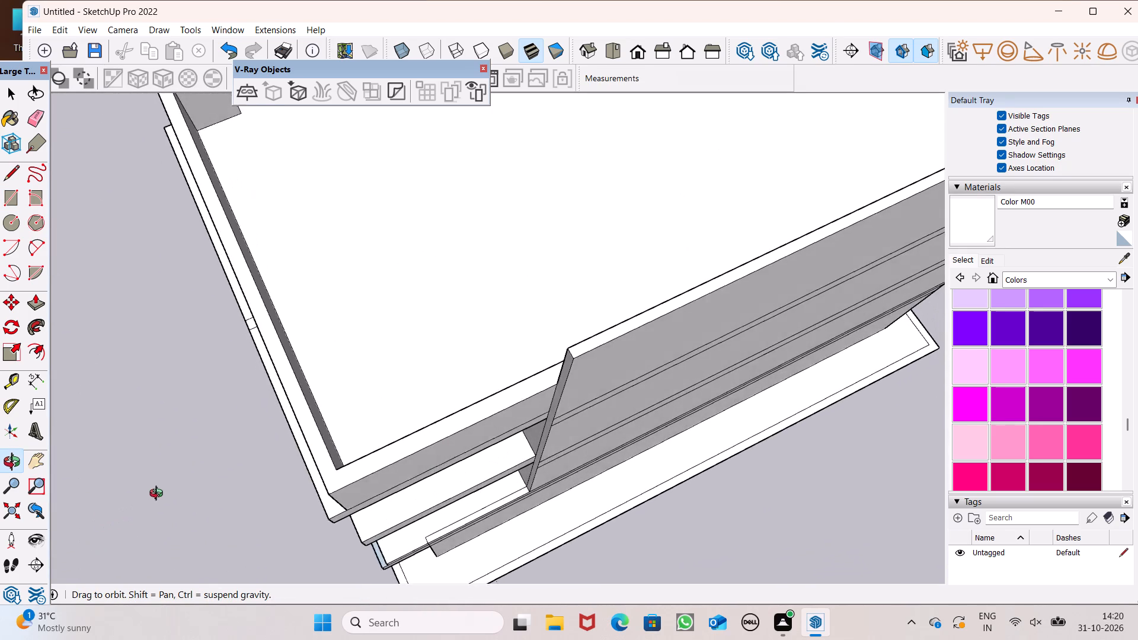
Draw a rectangle about 11' 6 9/16" by 7 9/16" inward across the roof floor, aligned with the narrow ledge rectangle's inner end.
{"action": "middle_click_drag", "start_coordinate": [159, 495], "coordinate": [164, 486]}
{"action": "scroll", "coordinate": [246, 360], "scroll_direction": "up", "scroll_amount": 5}
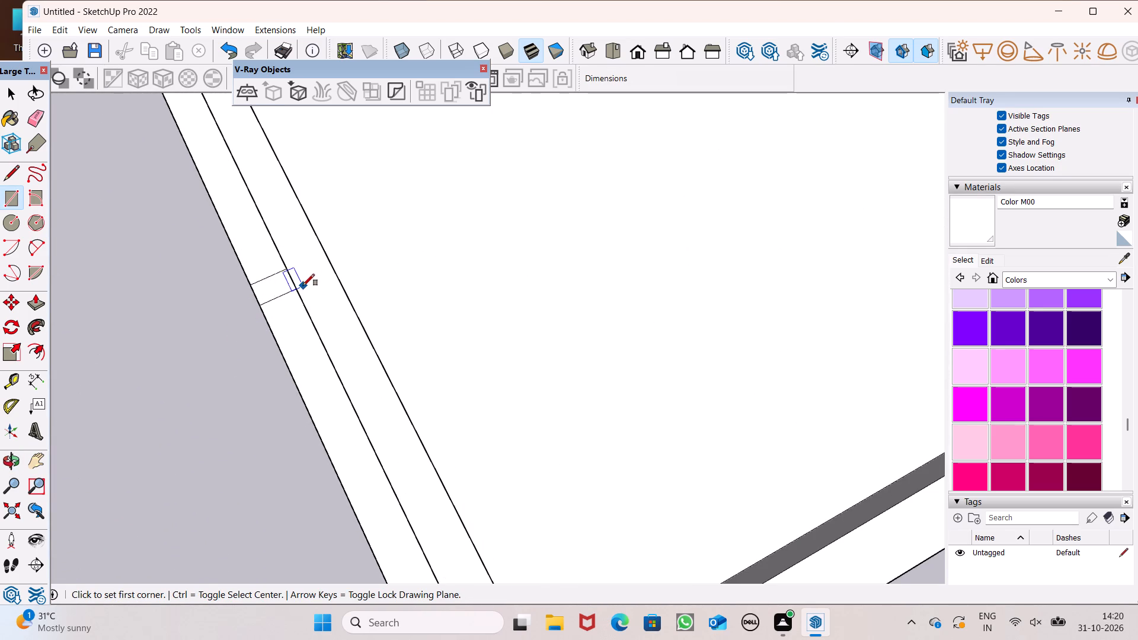
{"action": "scroll", "coordinate": [387, 329], "scroll_direction": "down", "scroll_amount": 6}
{"action": "middle_click_drag", "start_coordinate": [404, 361], "coordinate": [314, 373]}
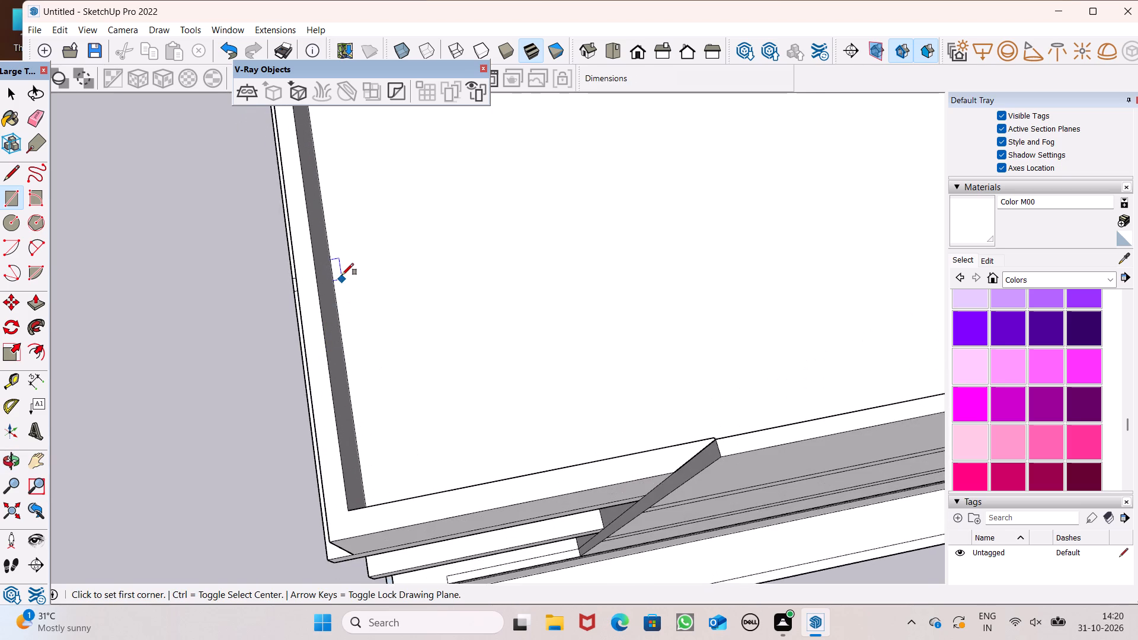
{"action": "scroll", "coordinate": [342, 275], "scroll_direction": "up", "scroll_amount": 5}
{"action": "middle_click_drag", "start_coordinate": [351, 287], "coordinate": [499, 239]}
{"action": "scroll", "coordinate": [499, 229], "scroll_direction": "up", "scroll_amount": 1}
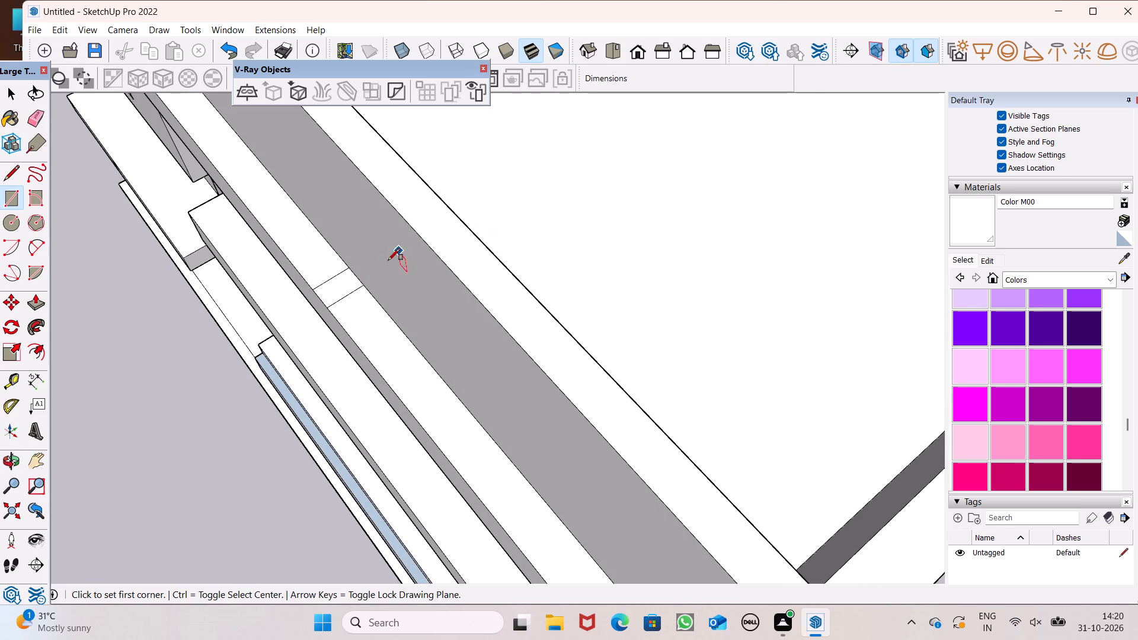
{"action": "left_click", "coordinate": [360, 287]}
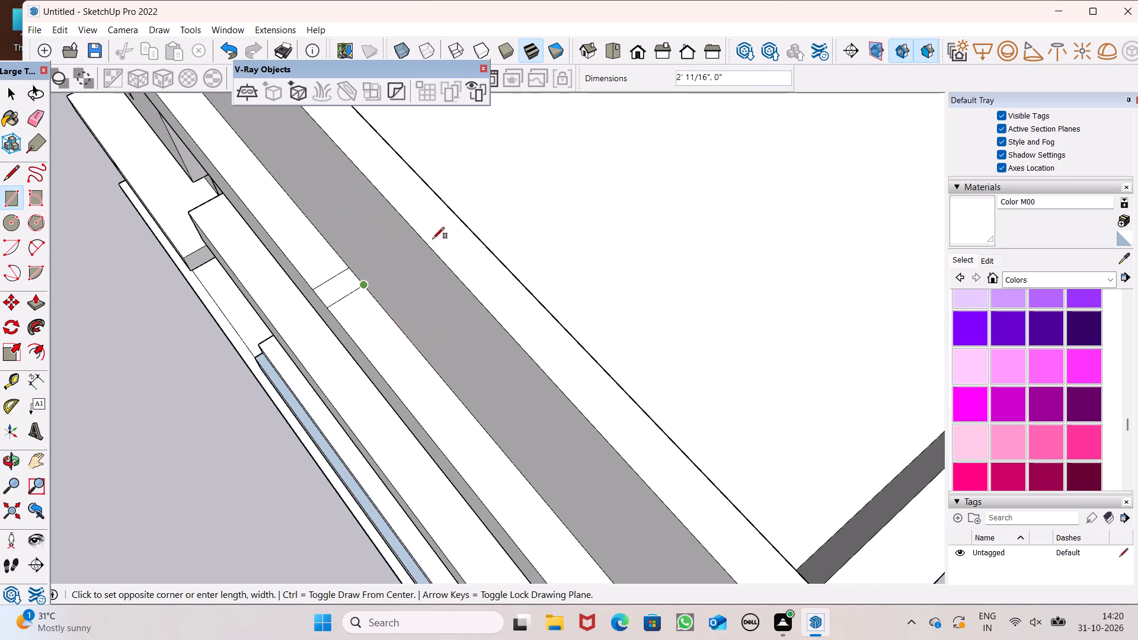
{"action": "left_click", "coordinate": [349, 270]}
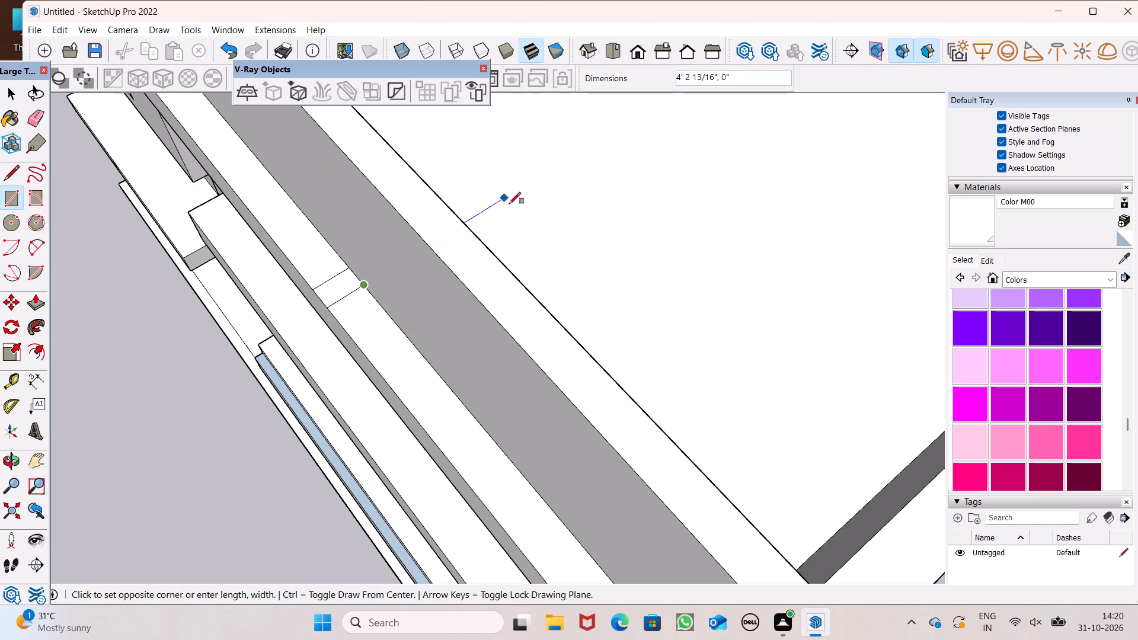
{"action": "middle_click_drag", "start_coordinate": [519, 228], "coordinate": [378, 357]}
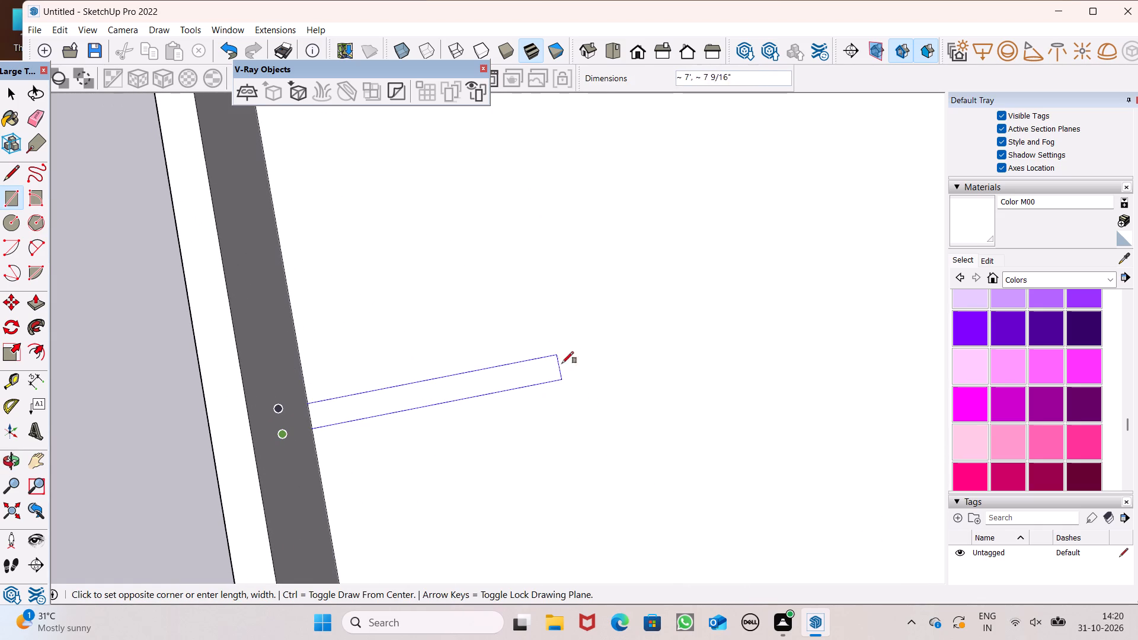
{"action": "left_click", "coordinate": [739, 334]}
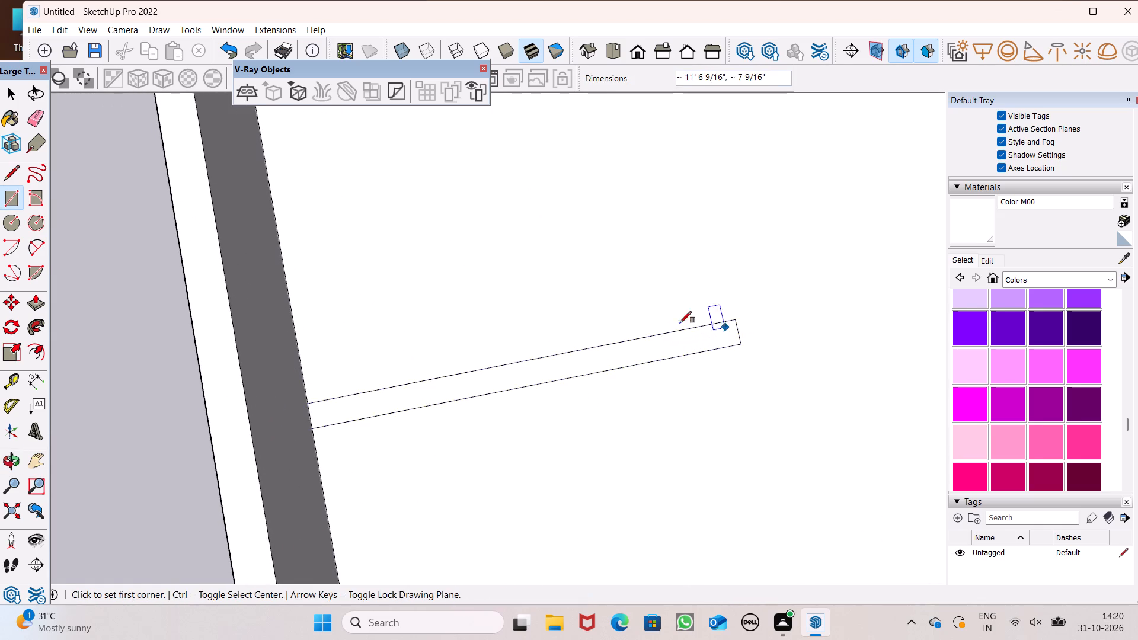
Push/Pull the long narrow rectangle on the roof floor up 10' to form a thin partition wall.
{"action": "scroll", "coordinate": [640, 319], "scroll_direction": "down", "scroll_amount": 5}
{"action": "middle_click_drag", "start_coordinate": [550, 383], "coordinate": [666, 343]}
{"action": "key", "text": "space"}
{"action": "scroll", "coordinate": [541, 315], "scroll_direction": "down", "scroll_amount": 5}
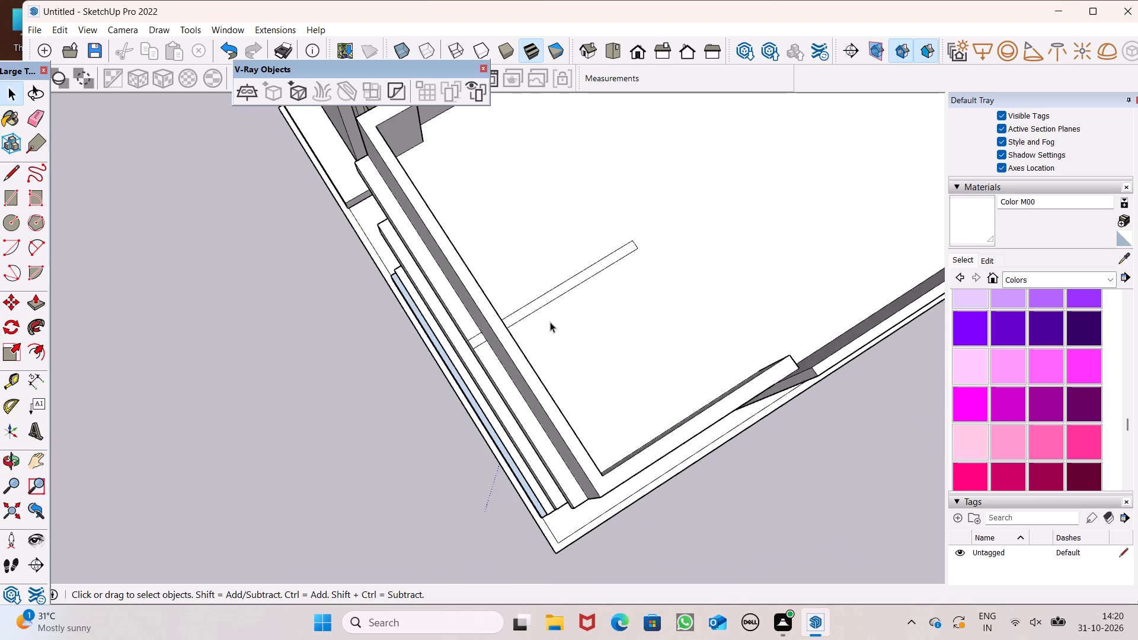
{"action": "middle_click_drag", "start_coordinate": [613, 351], "coordinate": [549, 308]}
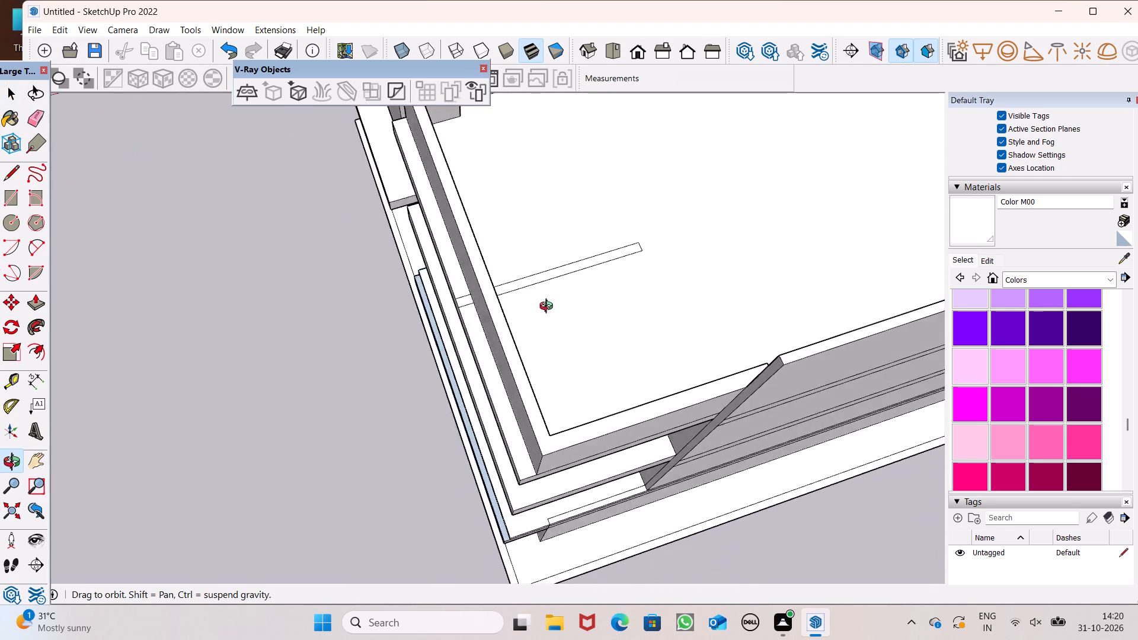
{"action": "middle_click_drag", "start_coordinate": [549, 308], "coordinate": [462, 355]}
{"action": "left_click", "coordinate": [39, 299]}
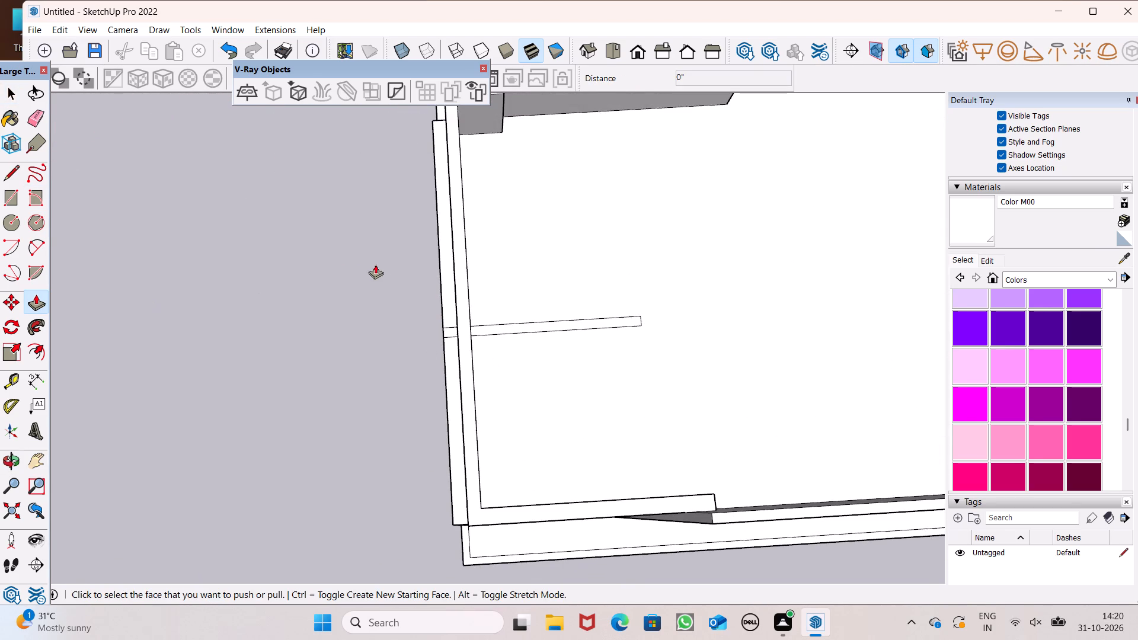
{"action": "scroll", "coordinate": [379, 264], "scroll_direction": "down", "scroll_amount": 4}
{"action": "middle_click_drag", "start_coordinate": [520, 331], "coordinate": [295, 359]}
{"action": "scroll", "coordinate": [477, 310], "scroll_direction": "up", "scroll_amount": 5}
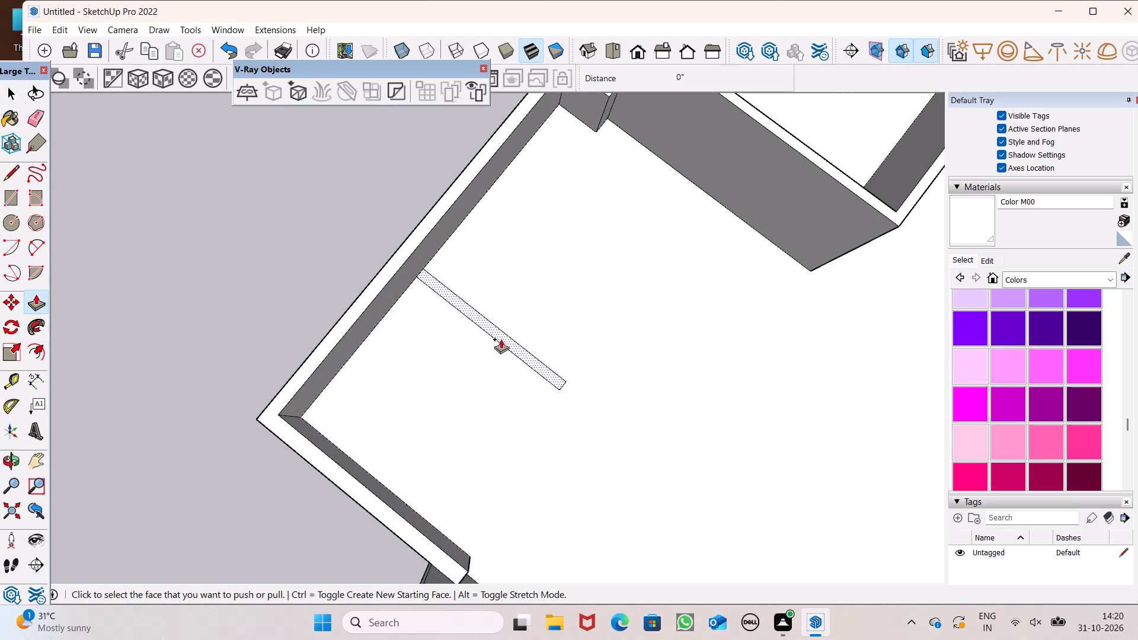
{"action": "left_click_drag", "start_coordinate": [501, 338], "coordinate": [411, 332]}
{"action": "key", "text": "1"}
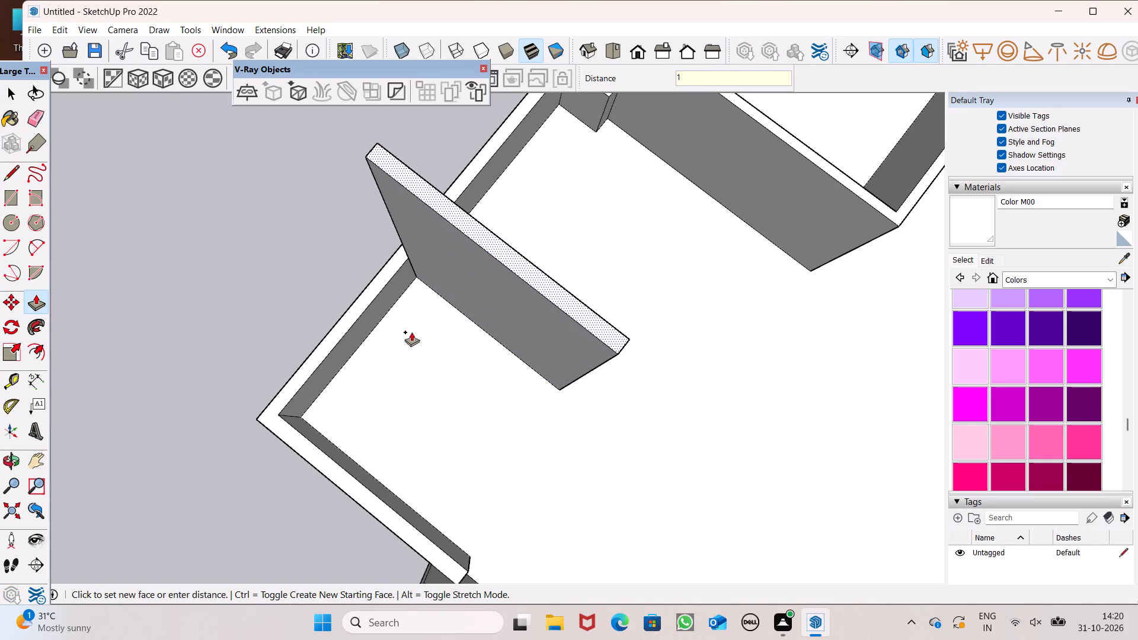
{"action": "left_click_drag", "start_coordinate": [411, 332], "coordinate": [411, 338]}
{"action": "type", "text": "0["}
{"action": "key", "text": "Return"}
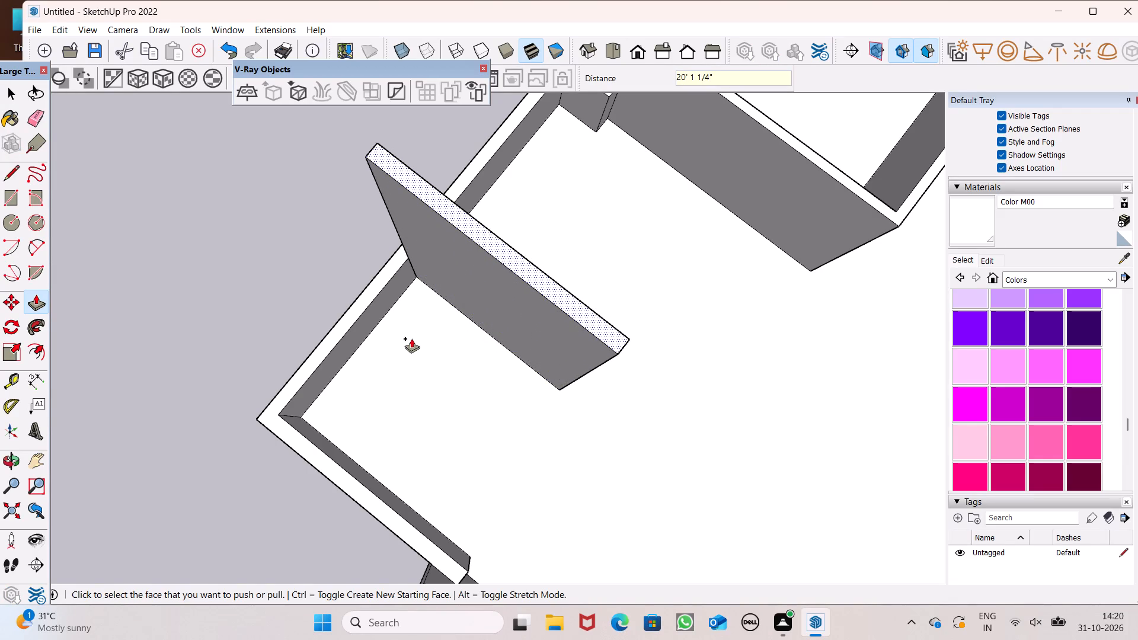
{"action": "key", "text": "ctrl+z"}
{"action": "left_click_drag", "start_coordinate": [482, 327], "coordinate": [479, 241]}
{"action": "type", "text": "10'"}
{"action": "key", "text": "Return"}
Push/Pull the narrow rectangle on the outer ledge up about 10' into a post level with the partition wall's top.
{"action": "scroll", "coordinate": [474, 257], "scroll_direction": "down", "scroll_amount": 3}
{"action": "middle_click_drag", "start_coordinate": [436, 314], "coordinate": [986, 69]}
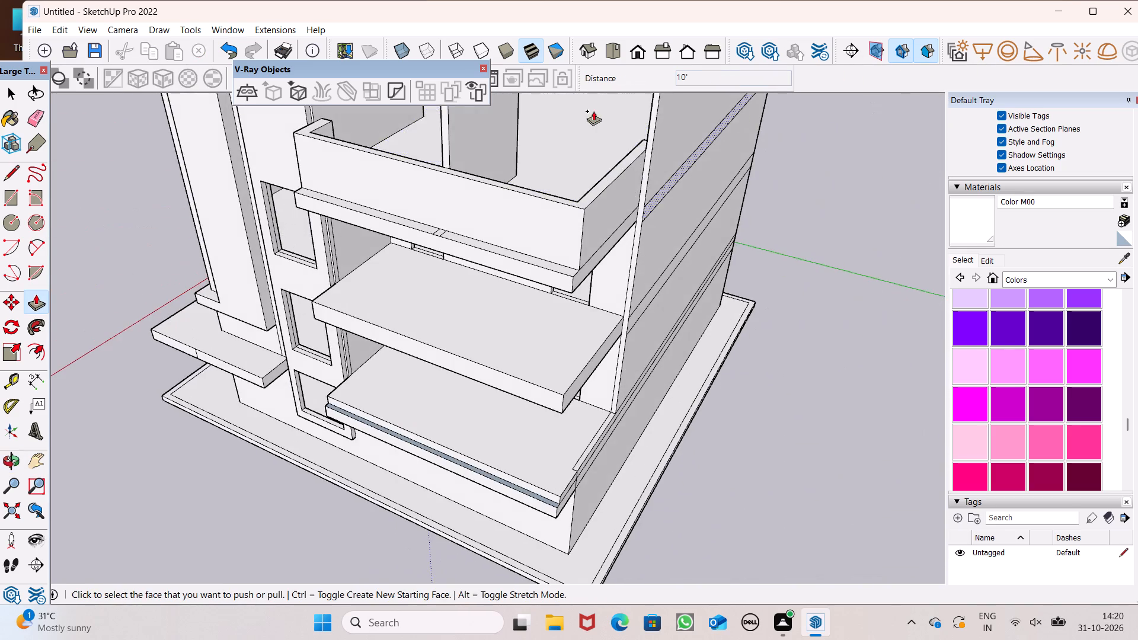
{"action": "scroll", "coordinate": [558, 149], "scroll_direction": "down", "scroll_amount": 2}
{"action": "middle_click_drag", "start_coordinate": [528, 194], "coordinate": [548, 274]}
{"action": "scroll", "coordinate": [493, 289], "scroll_direction": "up", "scroll_amount": 6}
{"action": "middle_click_drag", "start_coordinate": [491, 318], "coordinate": [493, 340]}
{"action": "scroll", "coordinate": [450, 300], "scroll_direction": "up", "scroll_amount": 6}
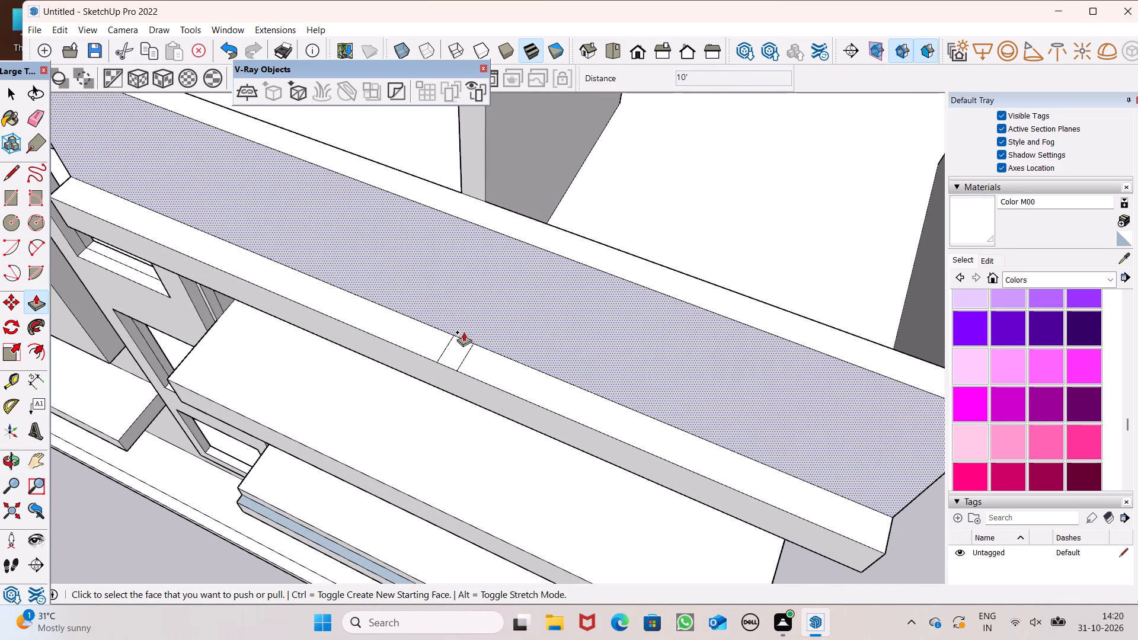
{"action": "left_click_drag", "start_coordinate": [456, 351], "coordinate": [437, 109]}
{"action": "scroll", "coordinate": [468, 234], "scroll_direction": "down", "scroll_amount": 3}
{"action": "middle_click_drag", "start_coordinate": [469, 242], "coordinate": [398, 357]}
{"action": "scroll", "coordinate": [409, 363], "scroll_direction": "up", "scroll_amount": 2}
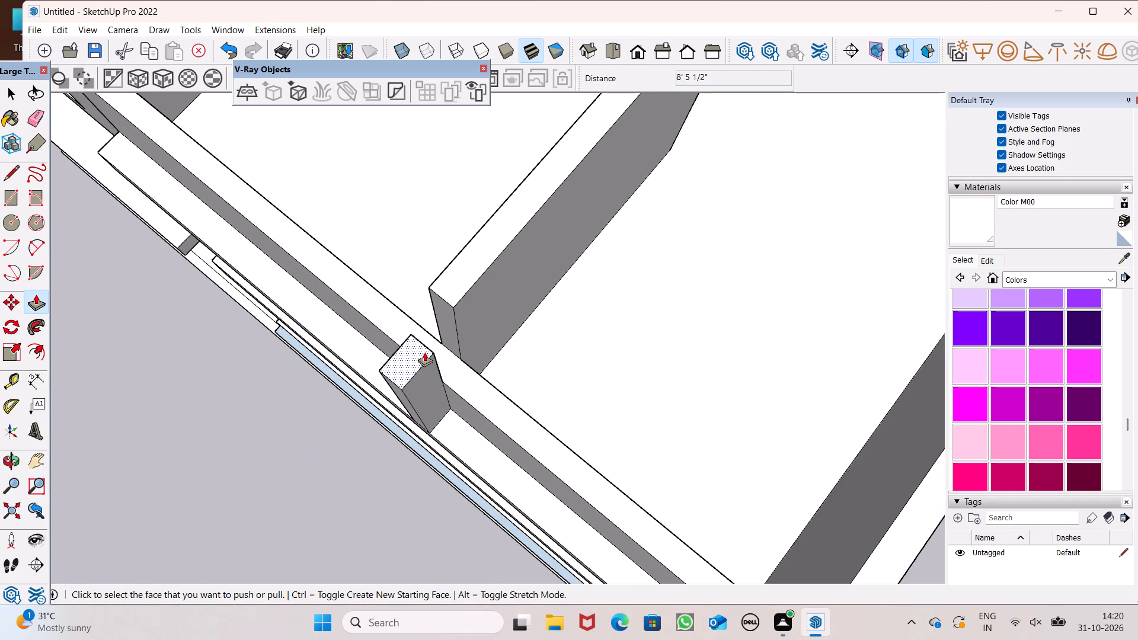
{"action": "left_click_drag", "start_coordinate": [424, 352], "coordinate": [453, 294]}
Extend the ledge post's inner face about 8 13/16" over the parapet to meet the end of the partition wall.
{"action": "middle_click_drag", "start_coordinate": [477, 347], "coordinate": [216, 282]}
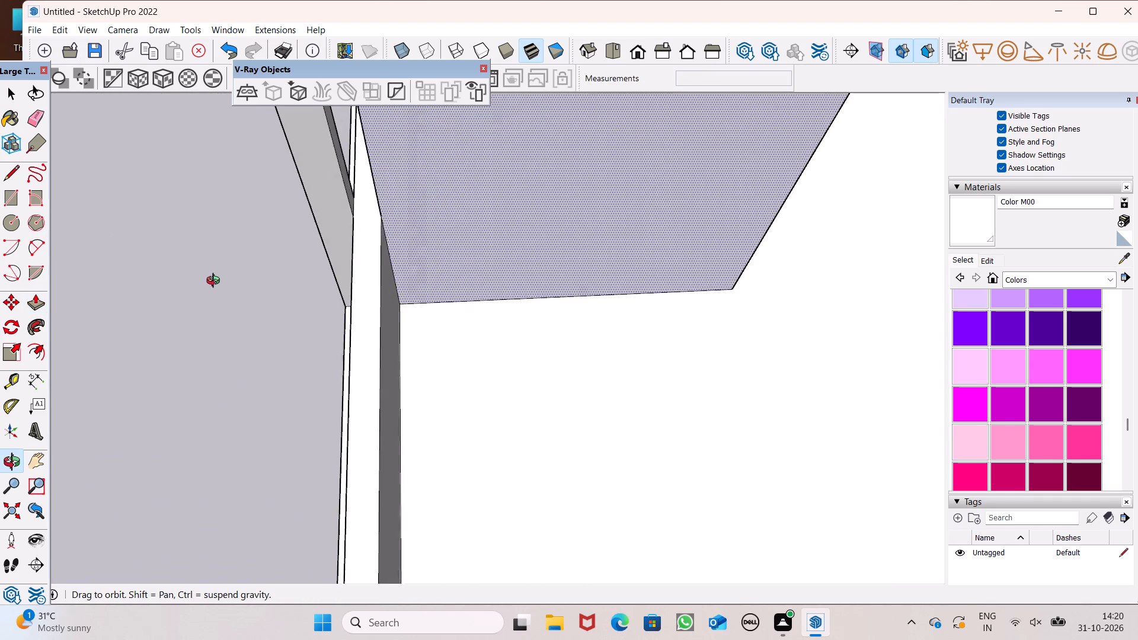
{"action": "middle_click_drag", "start_coordinate": [216, 282], "coordinate": [212, 279]}
{"action": "scroll", "coordinate": [308, 182], "scroll_direction": "up", "scroll_amount": 7}
{"action": "scroll", "coordinate": [368, 177], "scroll_direction": "up", "scroll_amount": 4}
{"action": "left_click_drag", "start_coordinate": [366, 183], "coordinate": [429, 214]}
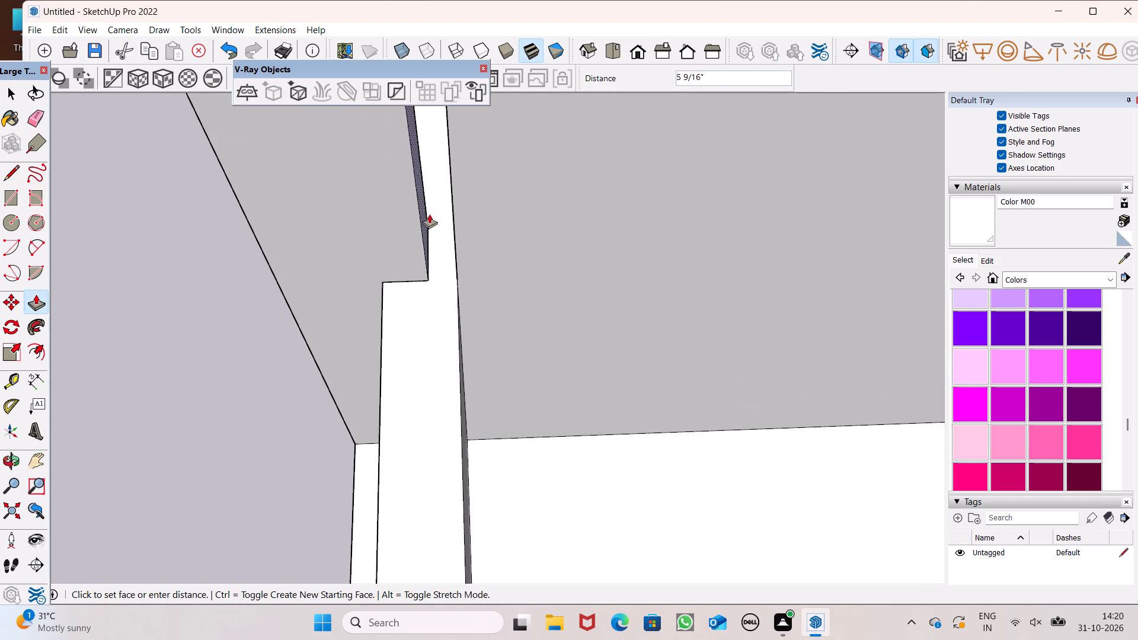
{"action": "left_click_drag", "start_coordinate": [429, 214], "coordinate": [467, 232]}
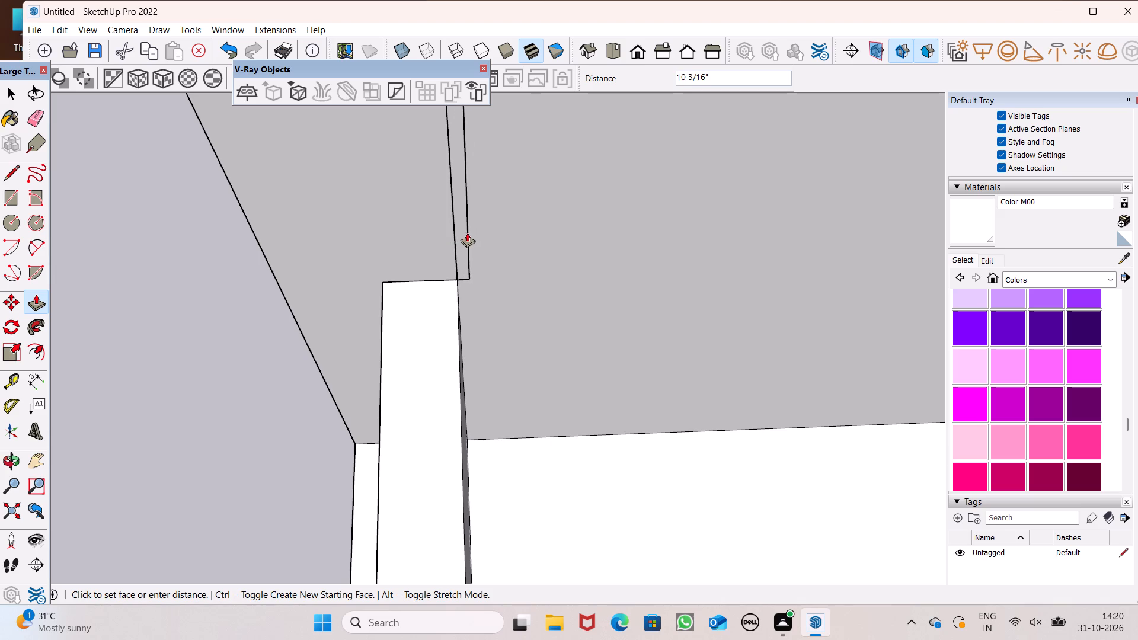
{"action": "left_click_drag", "start_coordinate": [467, 232], "coordinate": [458, 242]}
Examine the joined post and partition wall in relation to the tower, parapet and balconies of the house.
{"action": "scroll", "coordinate": [456, 244], "scroll_direction": "down", "scroll_amount": 7}
{"action": "middle_click_drag", "start_coordinate": [458, 276], "coordinate": [560, 183]}
{"action": "scroll", "coordinate": [560, 183], "scroll_direction": "up", "scroll_amount": 1}
{"action": "scroll", "coordinate": [573, 212], "scroll_direction": "down", "scroll_amount": 7}
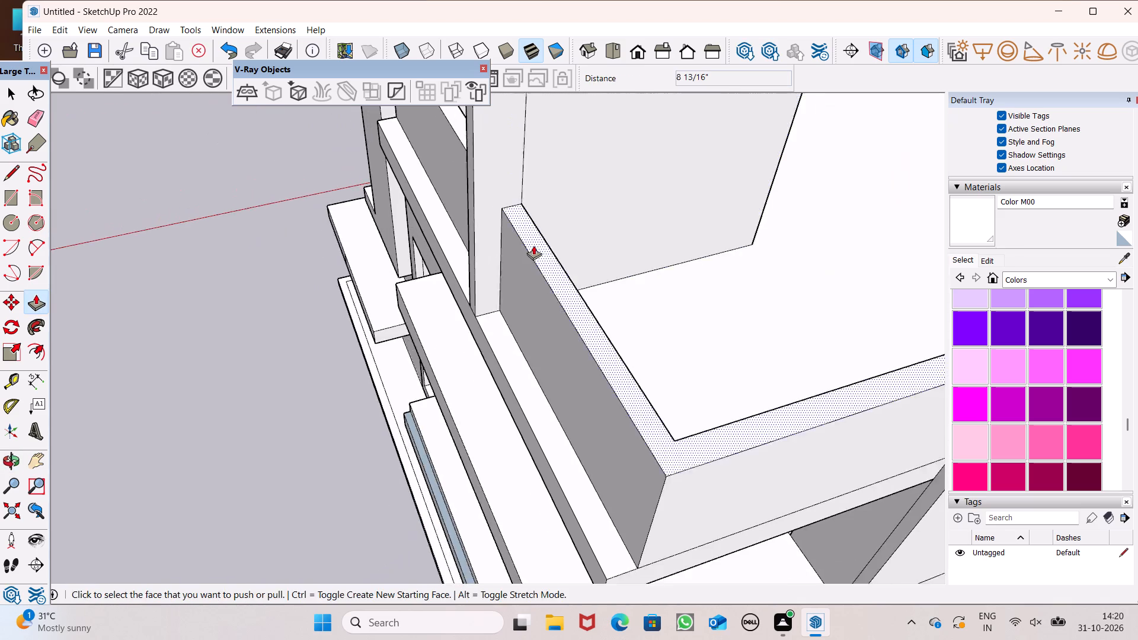
{"action": "middle_click_drag", "start_coordinate": [533, 247], "coordinate": [711, 219]}
{"action": "scroll", "coordinate": [545, 221], "scroll_direction": "down", "scroll_amount": 7}
{"action": "middle_click_drag", "start_coordinate": [544, 232], "coordinate": [881, 306]}
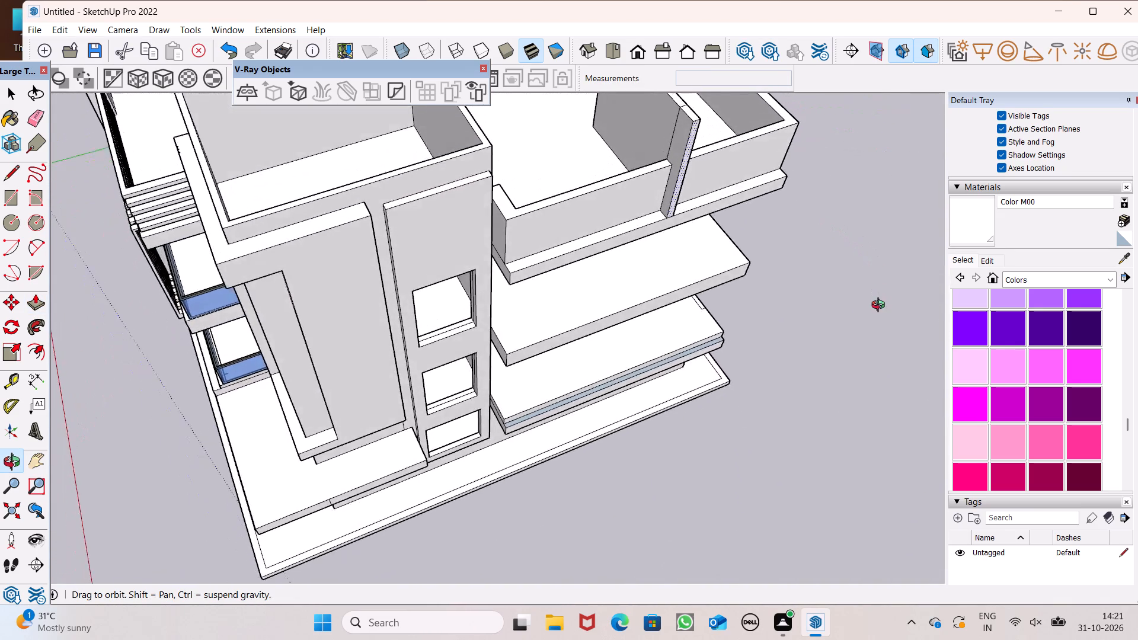
{"action": "middle_click_drag", "start_coordinate": [881, 306], "coordinate": [840, 291]}
{"action": "scroll", "coordinate": [750, 289], "scroll_direction": "down", "scroll_amount": 2}
{"action": "middle_click_drag", "start_coordinate": [720, 289], "coordinate": [616, 245]}
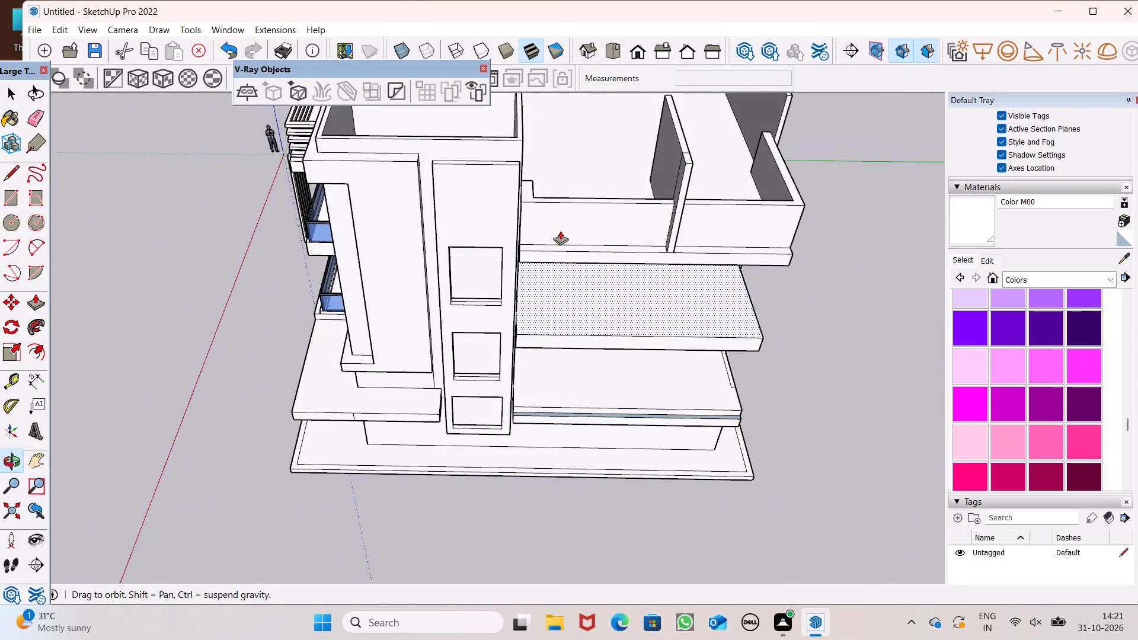
{"action": "scroll", "coordinate": [560, 233], "scroll_direction": "down", "scroll_amount": 5}
{"action": "middle_click_drag", "start_coordinate": [514, 273], "coordinate": [457, 254]}
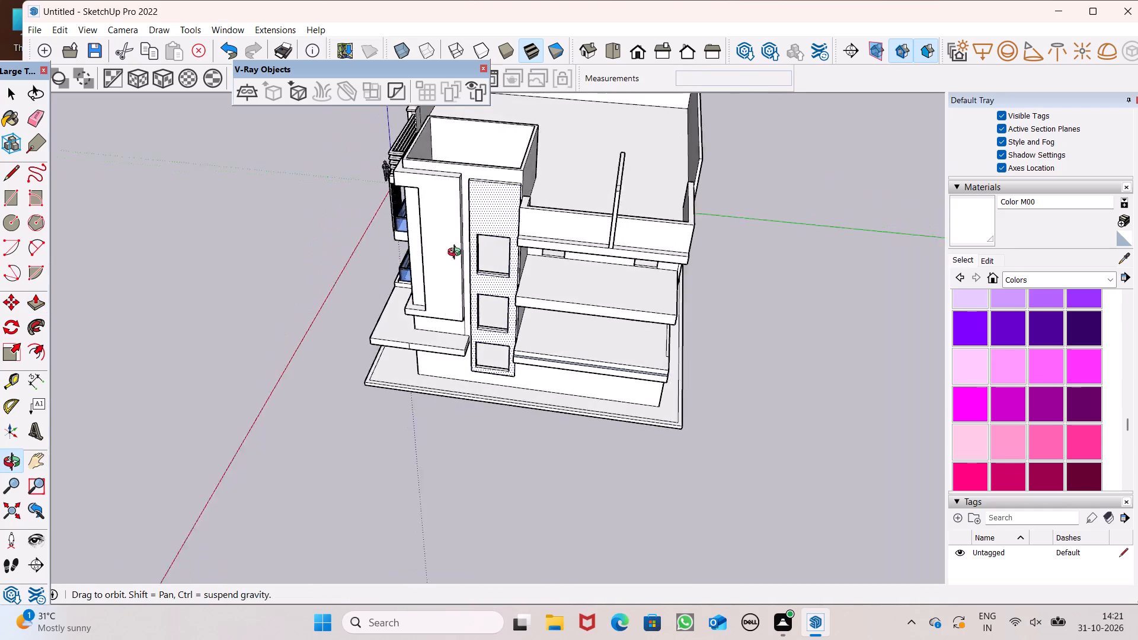
{"action": "middle_click_drag", "start_coordinate": [457, 254], "coordinate": [257, 245]}
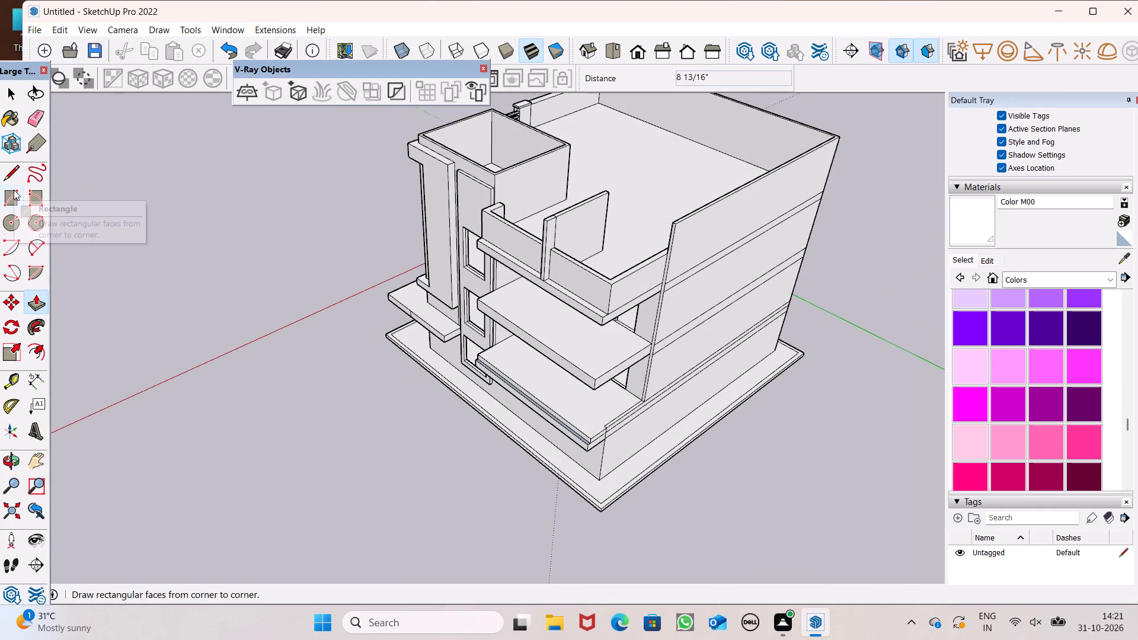
Measure the post's height from its top edge to the ledge with the Dimension tool, without placing the dimension.
{"action": "left_click", "coordinate": [31, 391]}
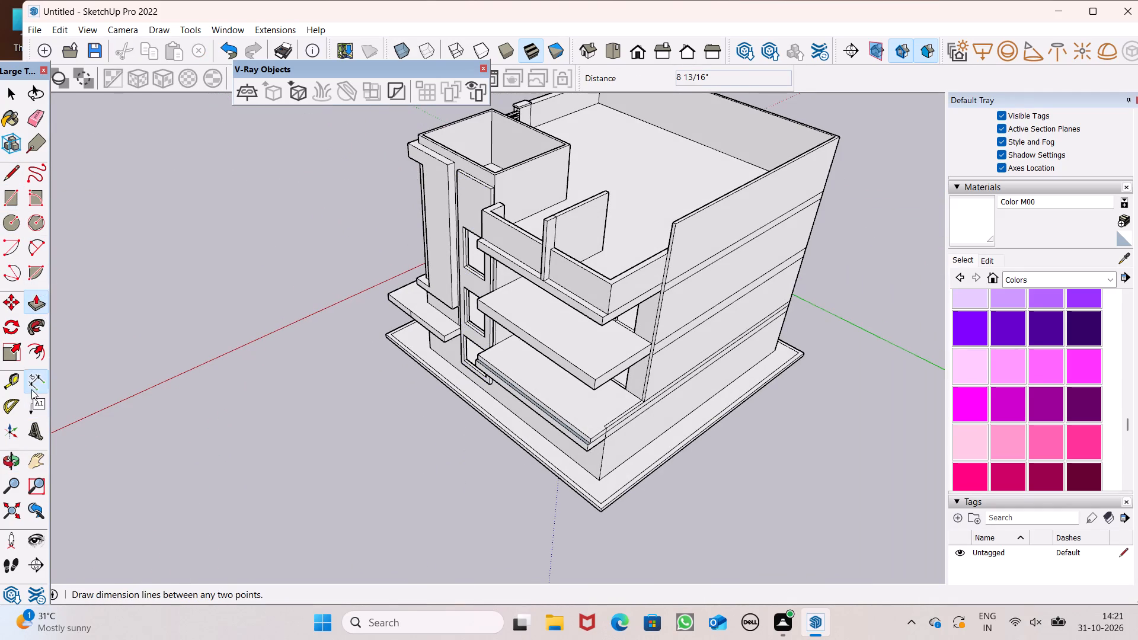
{"action": "scroll", "coordinate": [319, 352], "scroll_direction": "up", "scroll_amount": 4}
{"action": "scroll", "coordinate": [318, 322], "scroll_direction": "down", "scroll_amount": 5}
{"action": "scroll", "coordinate": [441, 261], "scroll_direction": "up", "scroll_amount": 5}
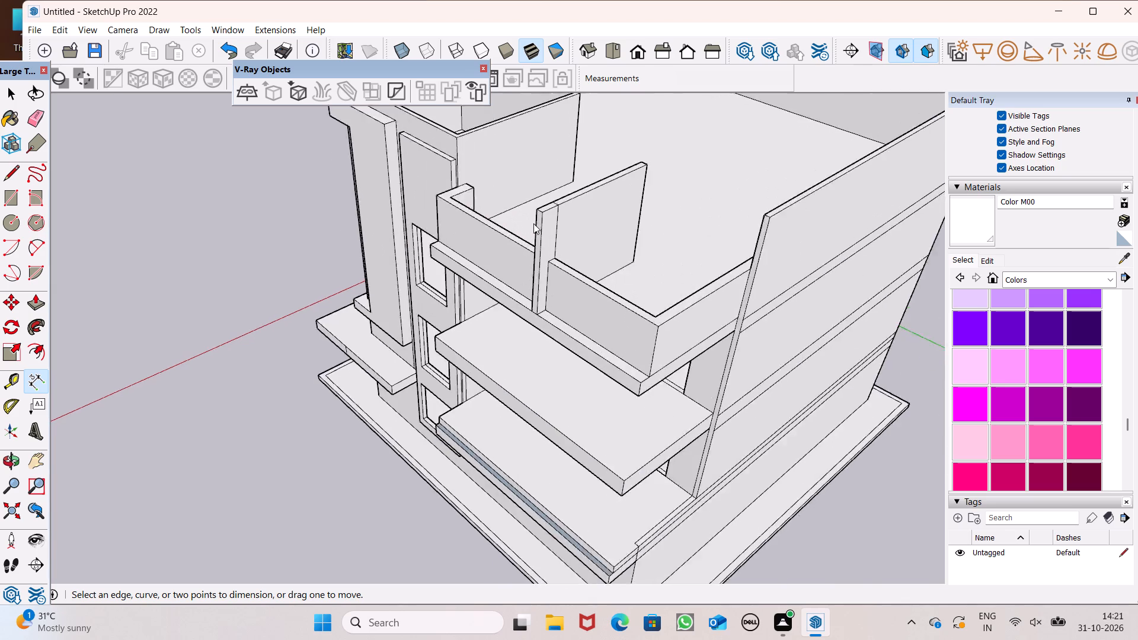
{"action": "scroll", "coordinate": [533, 223], "scroll_direction": "up", "scroll_amount": 4}
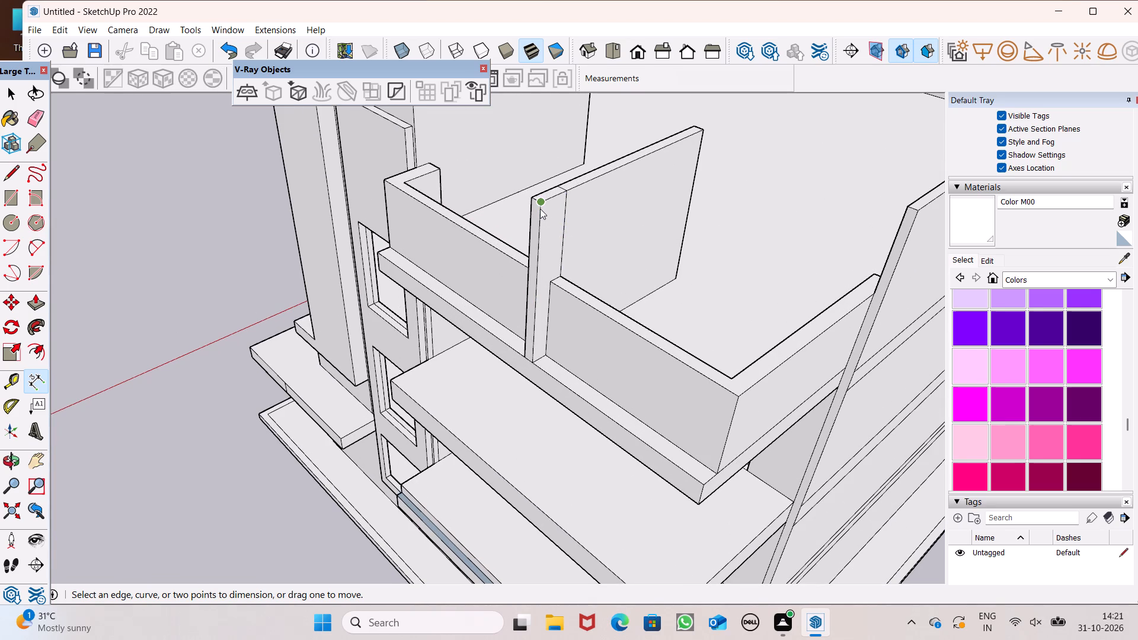
{"action": "left_click", "coordinate": [540, 209]}
{"action": "left_click", "coordinate": [529, 359]}
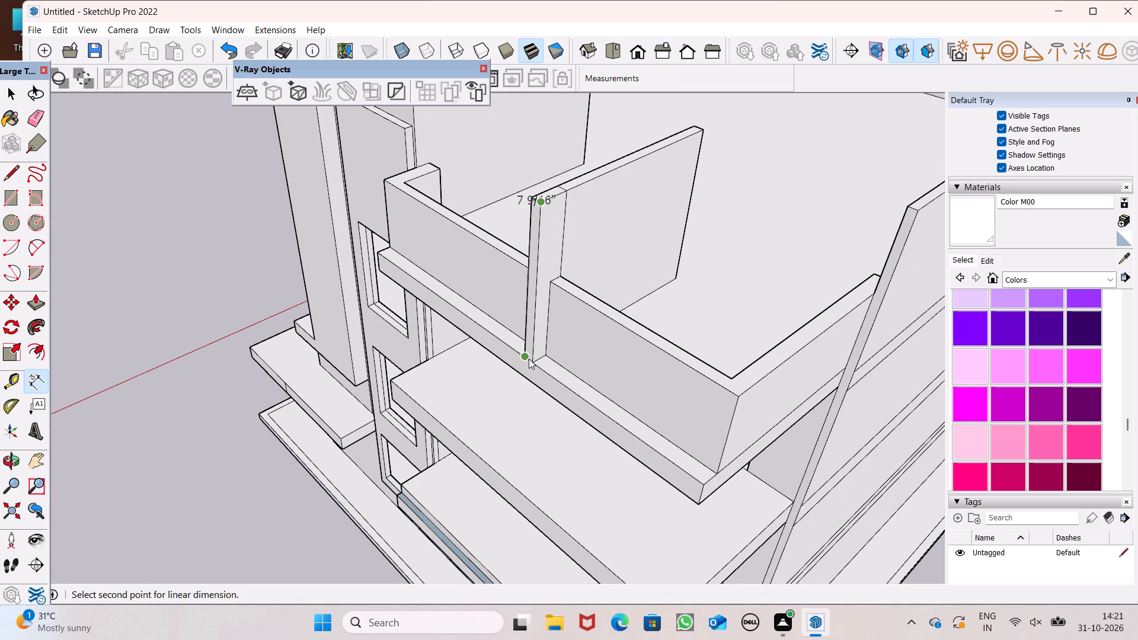
{"action": "key", "text": "space"}
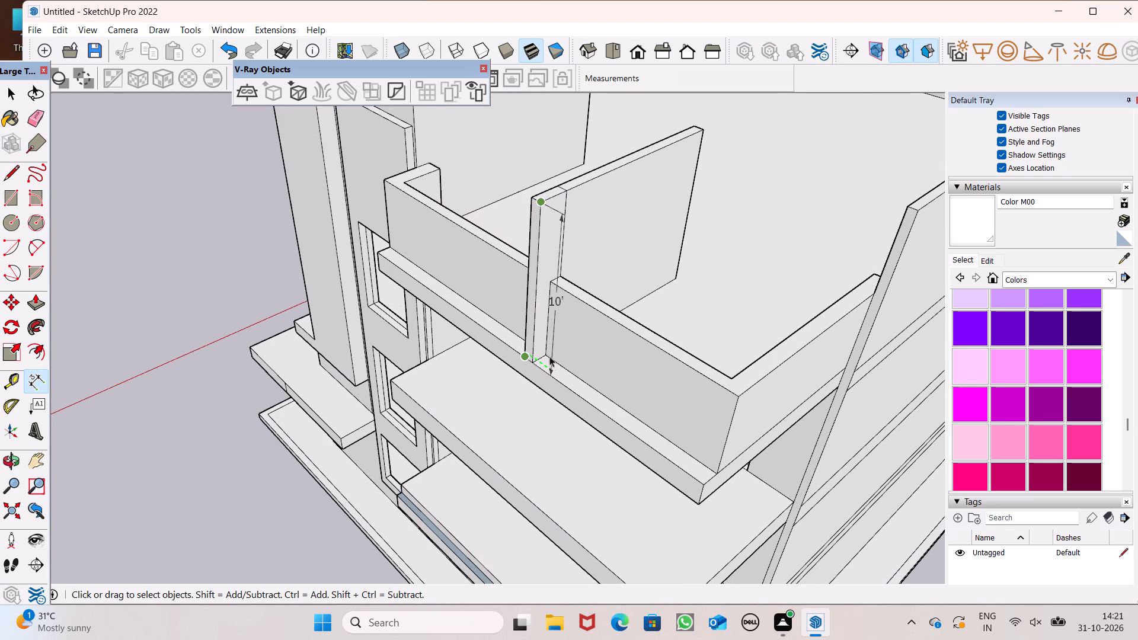
Draw a line about 1'5" long down the roof ledge slab's side edge where it meets the tall side wall.
{"action": "scroll", "coordinate": [525, 325], "scroll_direction": "down", "scroll_amount": 3}
{"action": "middle_click_drag", "start_coordinate": [525, 313], "coordinate": [416, 275]}
{"action": "scroll", "coordinate": [424, 277], "scroll_direction": "up", "scroll_amount": 1}
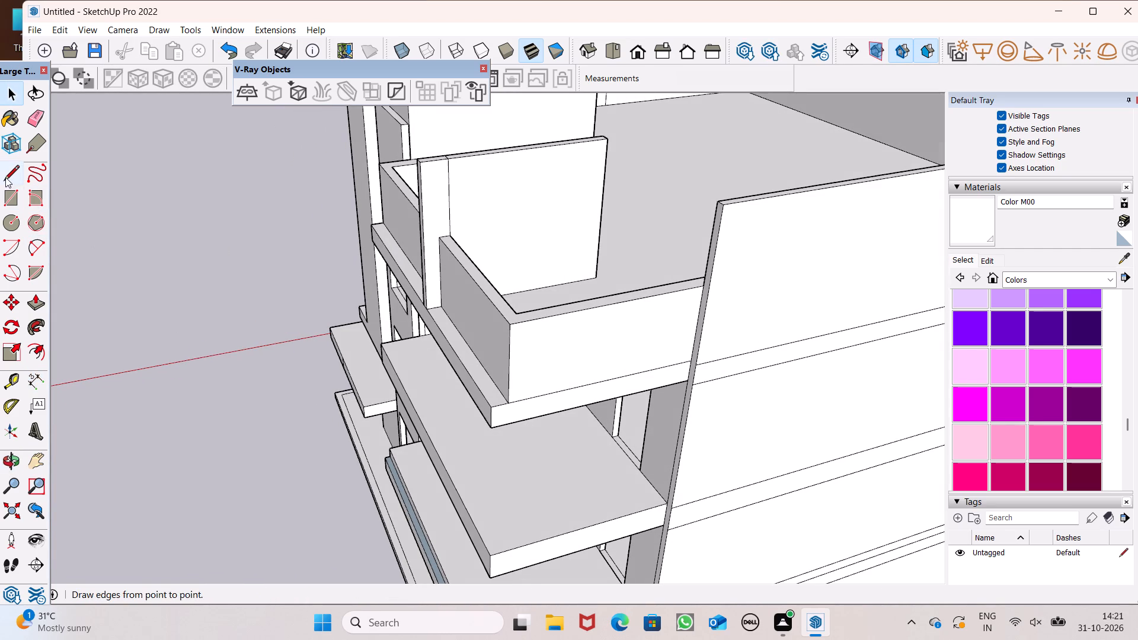
{"action": "left_click", "coordinate": [5, 177]}
{"action": "scroll", "coordinate": [507, 292], "scroll_direction": "down", "scroll_amount": 2}
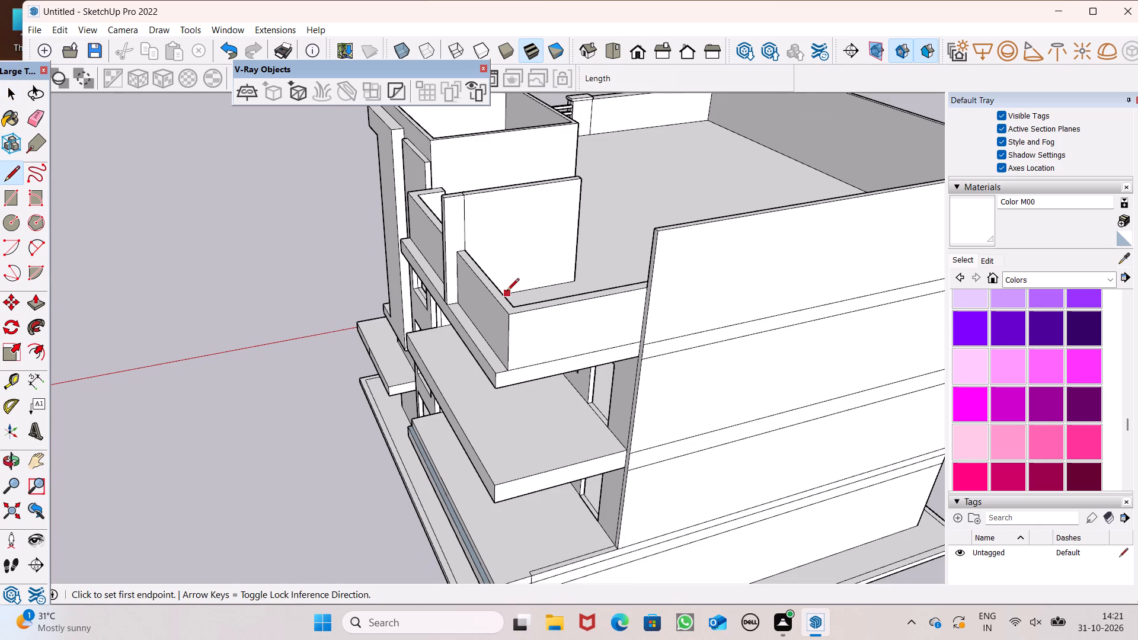
{"action": "scroll", "coordinate": [507, 292], "scroll_direction": "down", "scroll_amount": 1}
{"action": "middle_click_drag", "start_coordinate": [551, 391], "coordinate": [556, 360]}
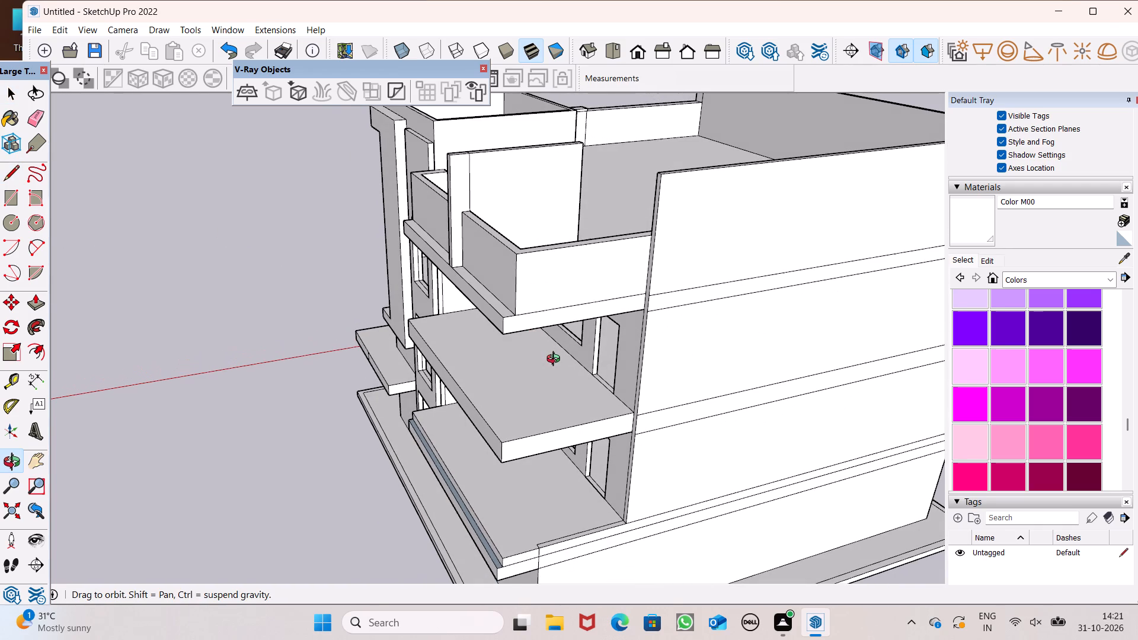
{"action": "middle_click_drag", "start_coordinate": [556, 360], "coordinate": [565, 362]}
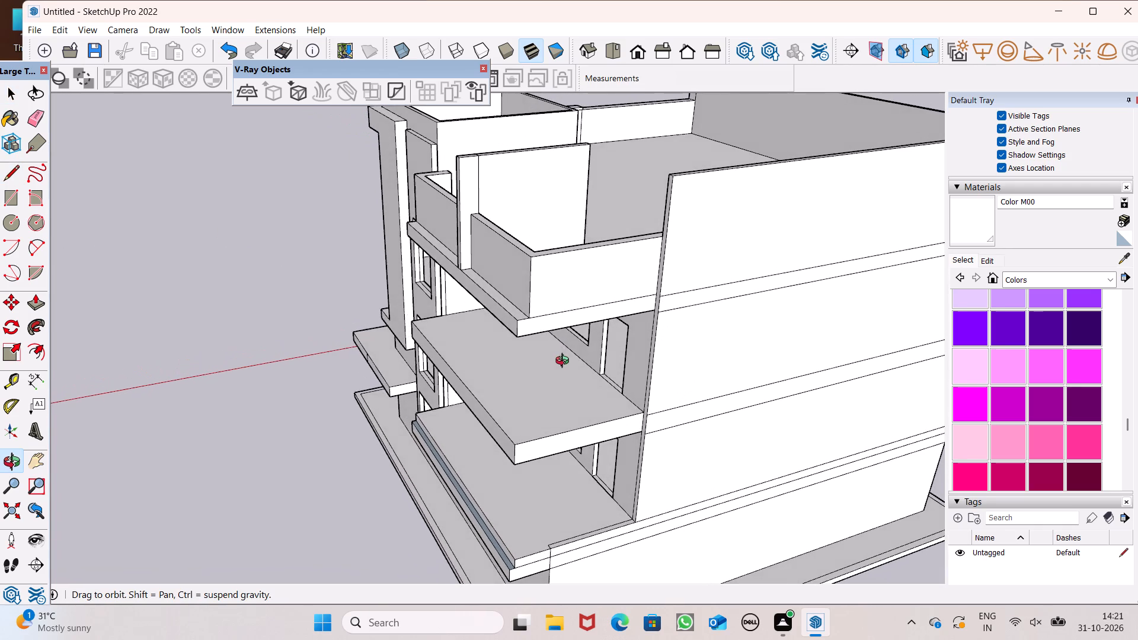
{"action": "middle_click_drag", "start_coordinate": [565, 362], "coordinate": [556, 386]}
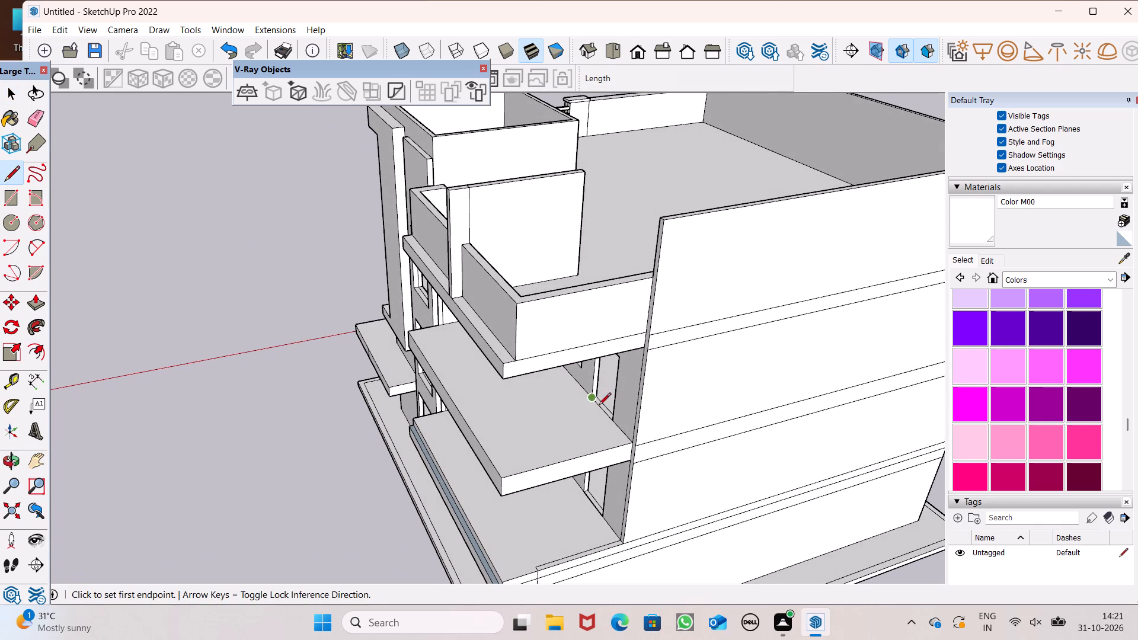
{"action": "scroll", "coordinate": [619, 373], "scroll_direction": "up", "scroll_amount": 6}
{"action": "middle_click_drag", "start_coordinate": [645, 359], "coordinate": [737, 399]}
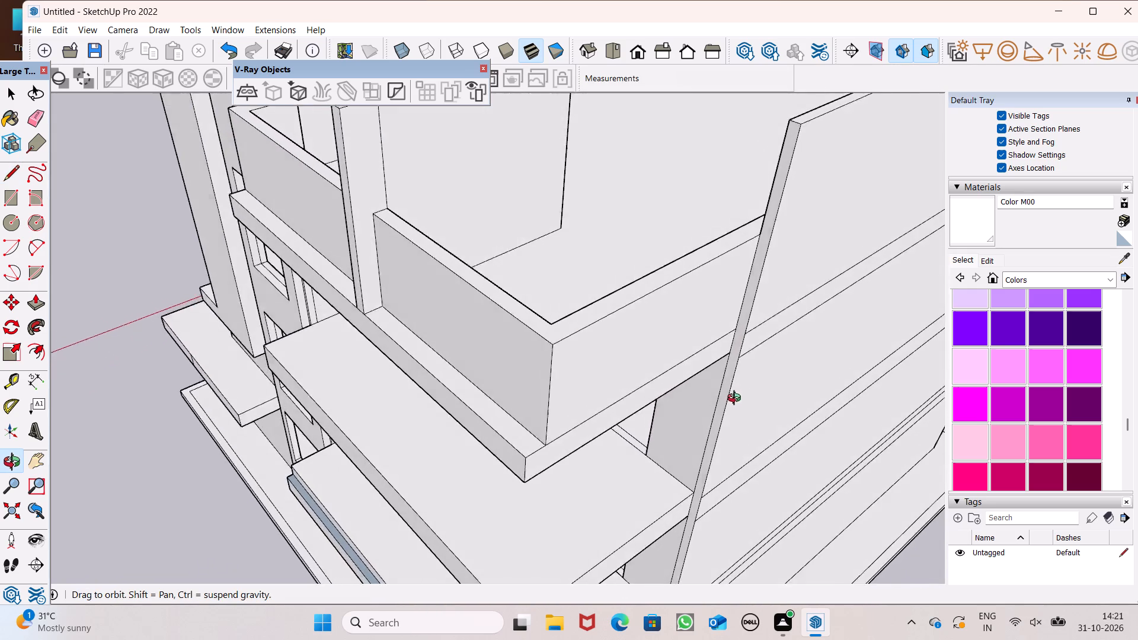
{"action": "middle_click_drag", "start_coordinate": [737, 399], "coordinate": [736, 366]}
{"action": "scroll", "coordinate": [731, 329], "scroll_direction": "up", "scroll_amount": 5}
{"action": "scroll", "coordinate": [720, 282], "scroll_direction": "up", "scroll_amount": 6}
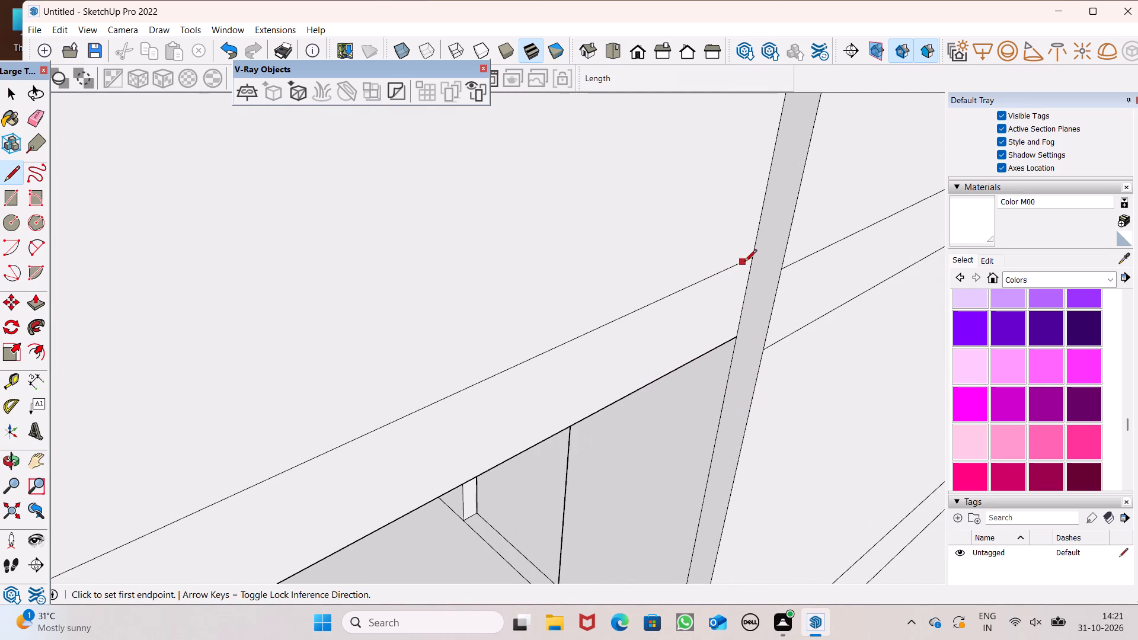
{"action": "left_click_drag", "start_coordinate": [744, 263], "coordinate": [744, 270]}
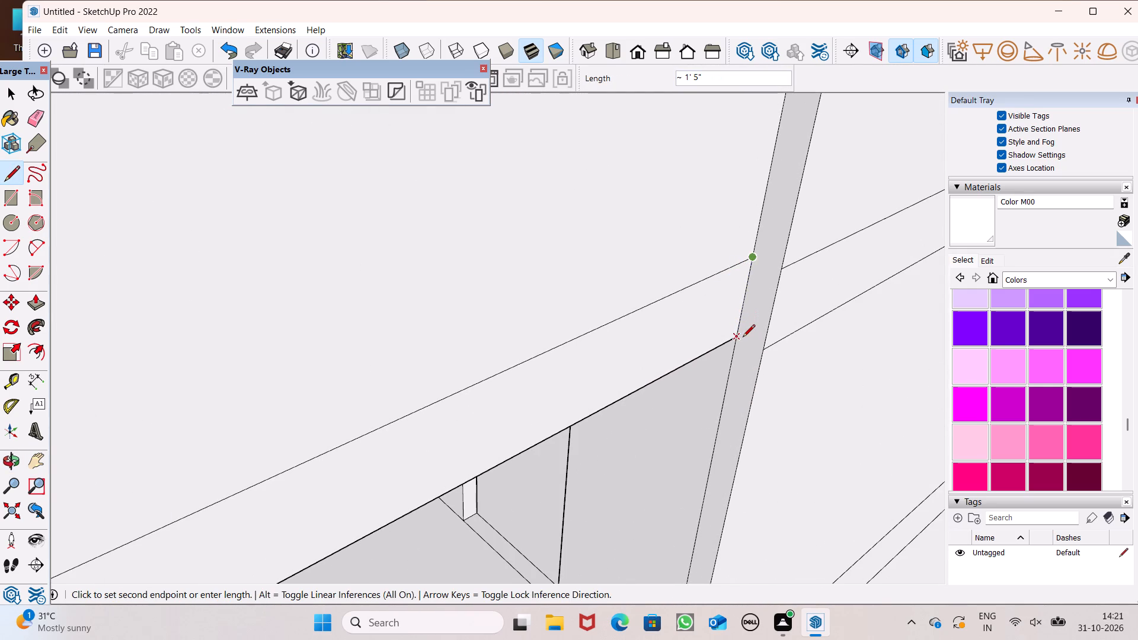
{"action": "left_click", "coordinate": [743, 338]}
Push/Pull the tall side wall's top face down 5' to the height of the adjoining parapet.
{"action": "scroll", "coordinate": [696, 311], "scroll_direction": "down", "scroll_amount": 6}
{"action": "middle_click_drag", "start_coordinate": [699, 339], "coordinate": [808, 412]}
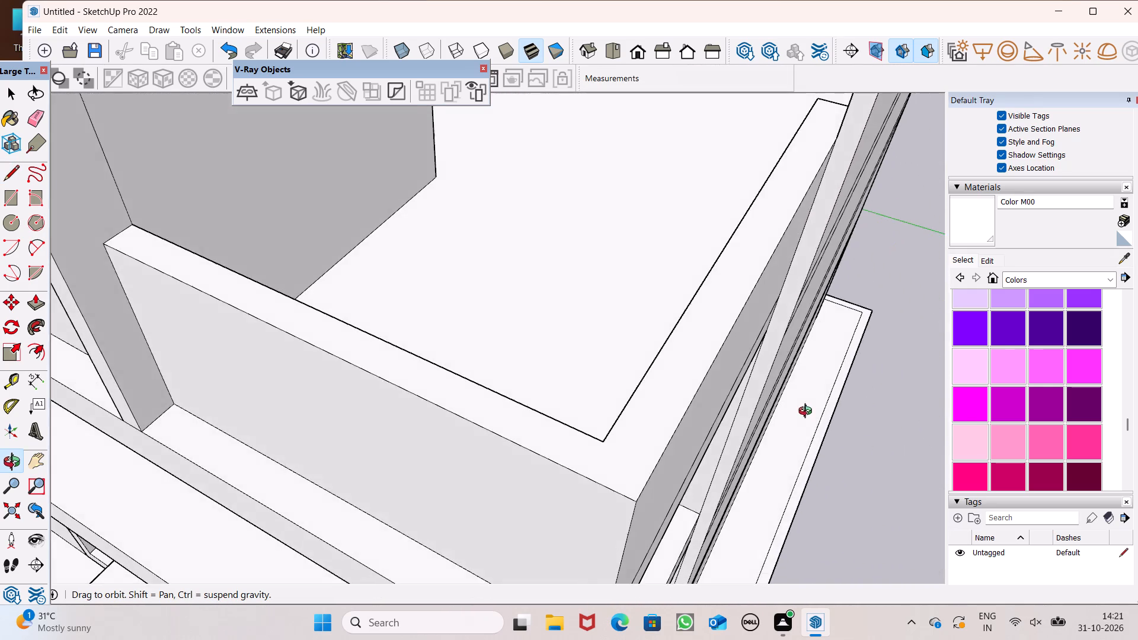
{"action": "middle_click_drag", "start_coordinate": [808, 412], "coordinate": [752, 409]}
{"action": "scroll", "coordinate": [616, 385], "scroll_direction": "down", "scroll_amount": 7}
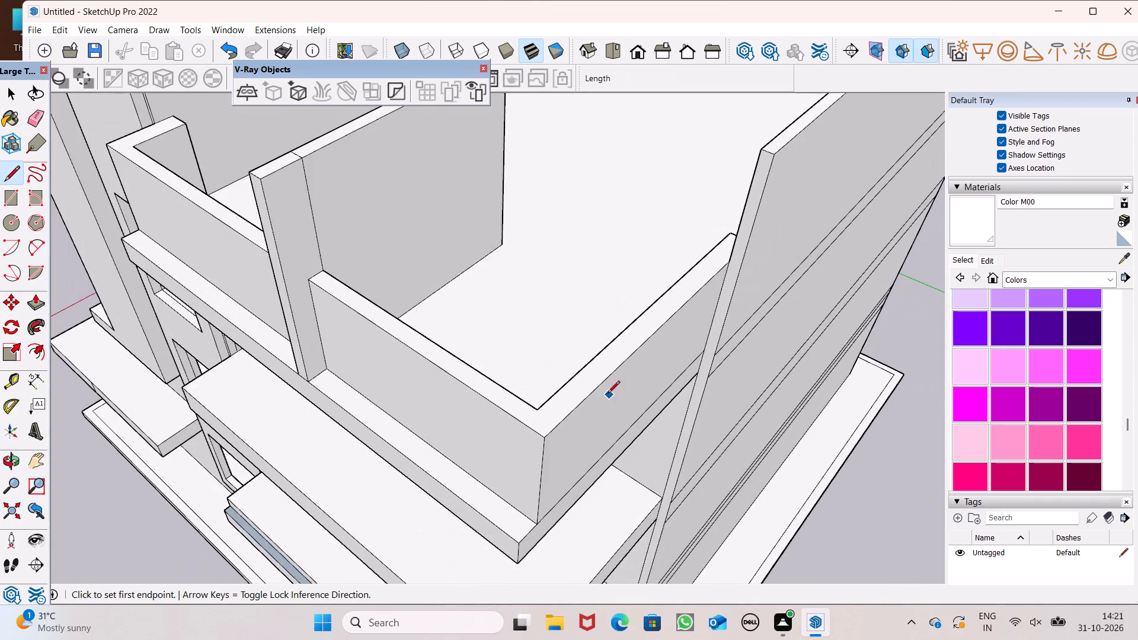
{"action": "scroll", "coordinate": [609, 398], "scroll_direction": "down", "scroll_amount": 5}
{"action": "middle_click_drag", "start_coordinate": [605, 391], "coordinate": [699, 257]}
{"action": "scroll", "coordinate": [603, 263], "scroll_direction": "down", "scroll_amount": 3}
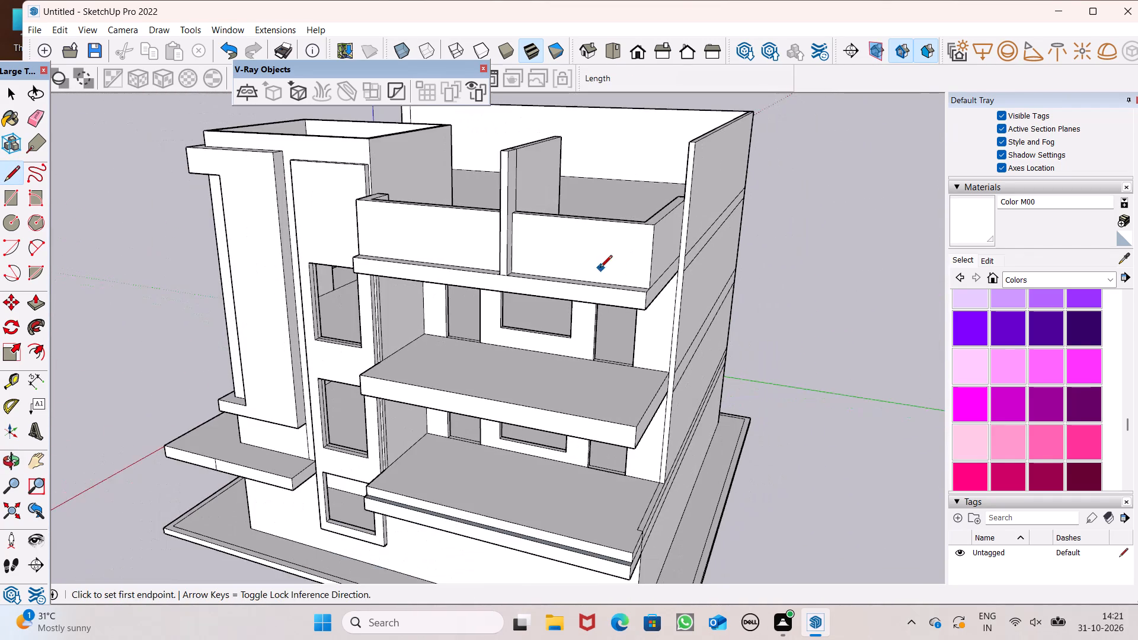
{"action": "middle_click_drag", "start_coordinate": [612, 283], "coordinate": [403, 314]}
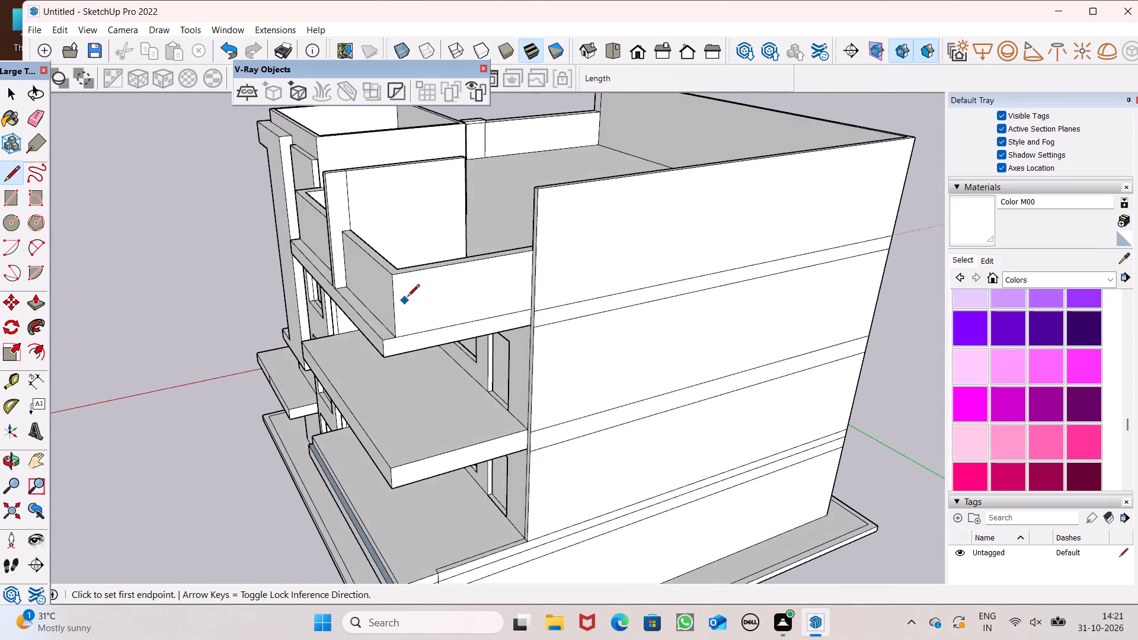
{"action": "scroll", "coordinate": [431, 284], "scroll_direction": "down", "scroll_amount": 2}
{"action": "left_click", "coordinate": [29, 302]}
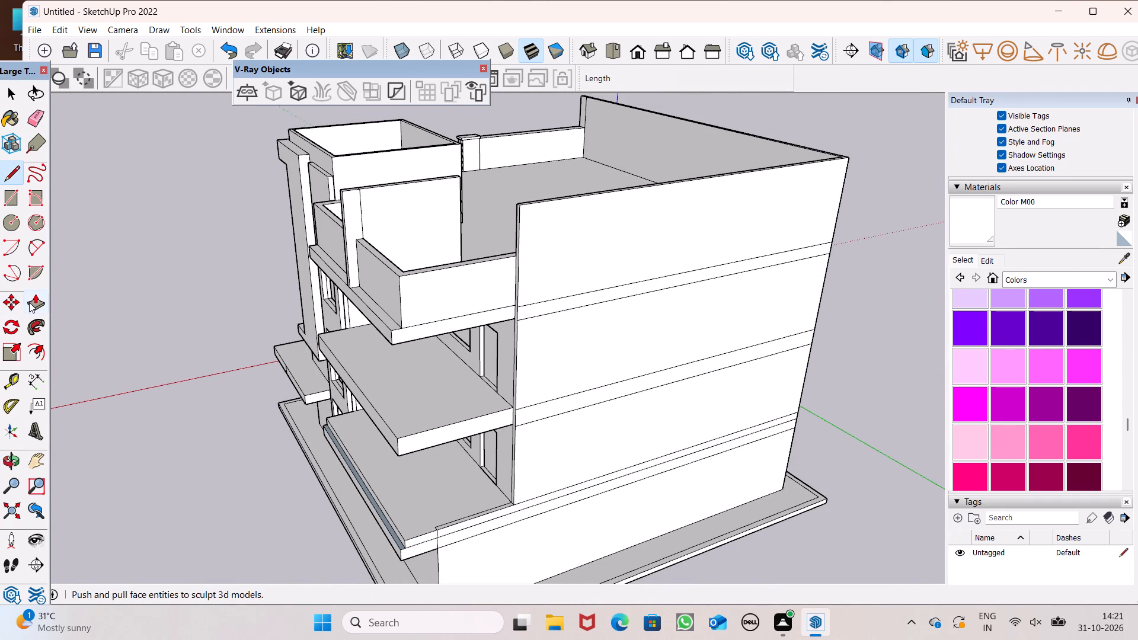
{"action": "middle_click_drag", "start_coordinate": [330, 305], "coordinate": [330, 323]}
{"action": "scroll", "coordinate": [457, 249], "scroll_direction": "up", "scroll_amount": 5}
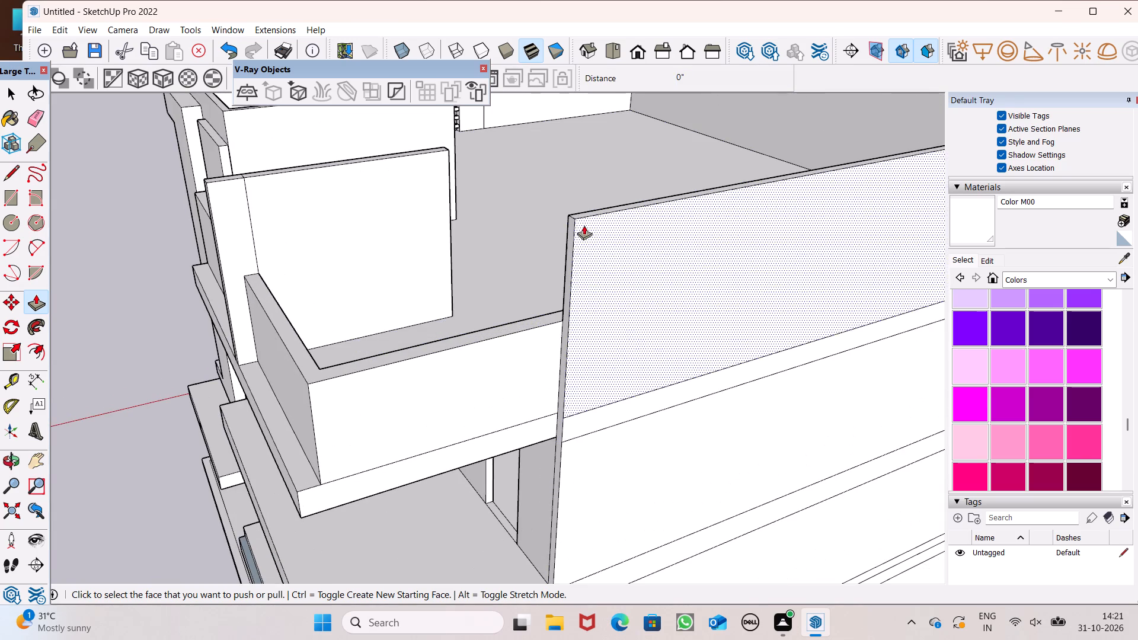
{"action": "left_click_drag", "start_coordinate": [582, 216], "coordinate": [558, 316]}
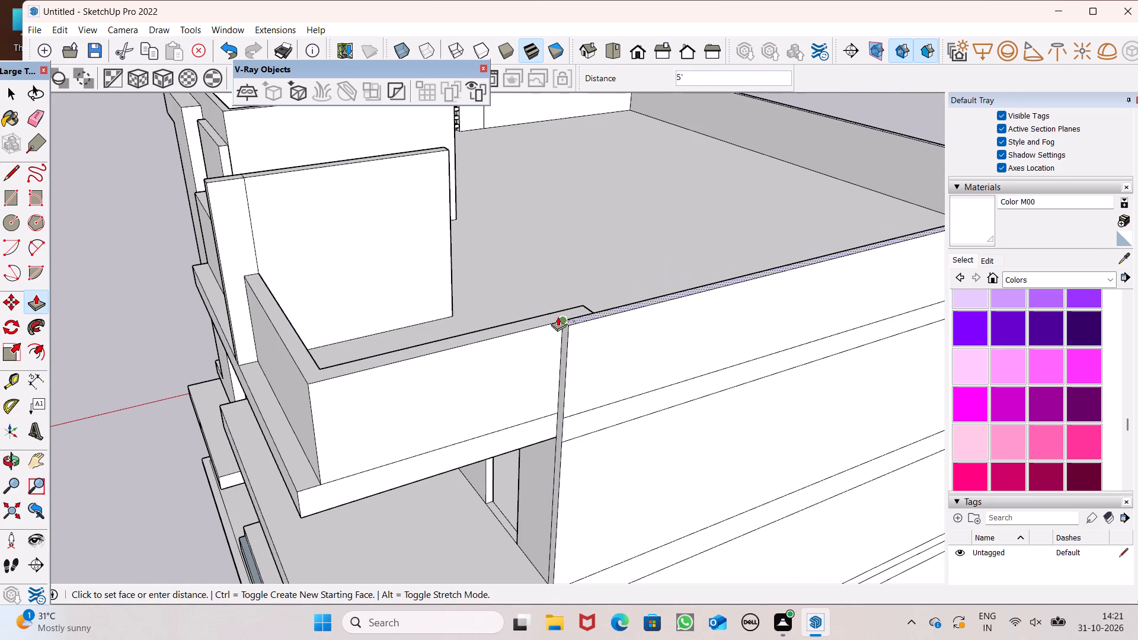
{"action": "left_click_drag", "start_coordinate": [558, 316], "coordinate": [555, 316]}
Draw a line across the side wall's narrow front end at the top level of the roof ledge slab.
{"action": "scroll", "coordinate": [533, 315], "scroll_direction": "down", "scroll_amount": 5}
{"action": "middle_click_drag", "start_coordinate": [536, 323], "coordinate": [226, 366]}
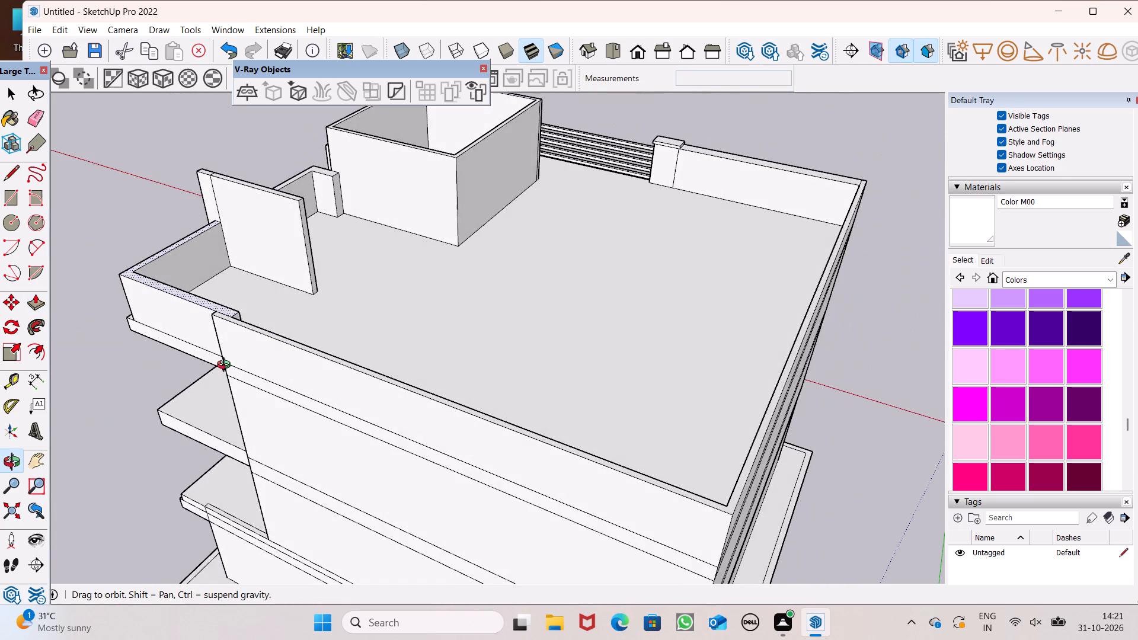
{"action": "middle_click_drag", "start_coordinate": [226, 366], "coordinate": [484, 312]}
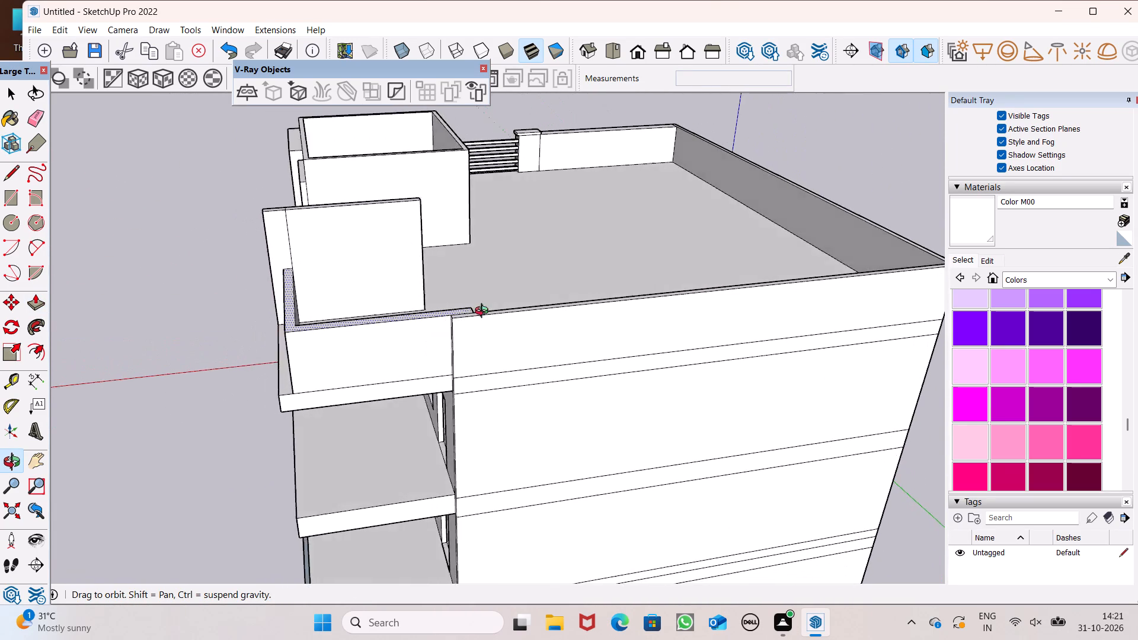
{"action": "middle_click_drag", "start_coordinate": [484, 312], "coordinate": [673, 350]}
{"action": "scroll", "coordinate": [705, 401], "scroll_direction": "up", "scroll_amount": 6}
{"action": "middle_click_drag", "start_coordinate": [655, 393], "coordinate": [628, 343]}
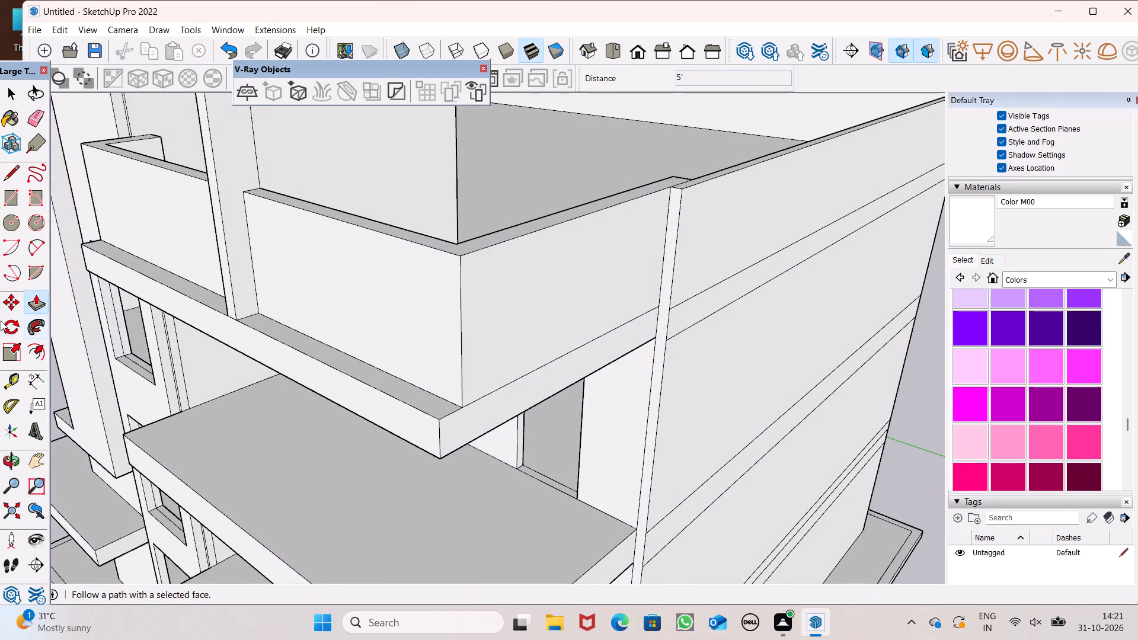
{"action": "left_click", "coordinate": [2, 181]}
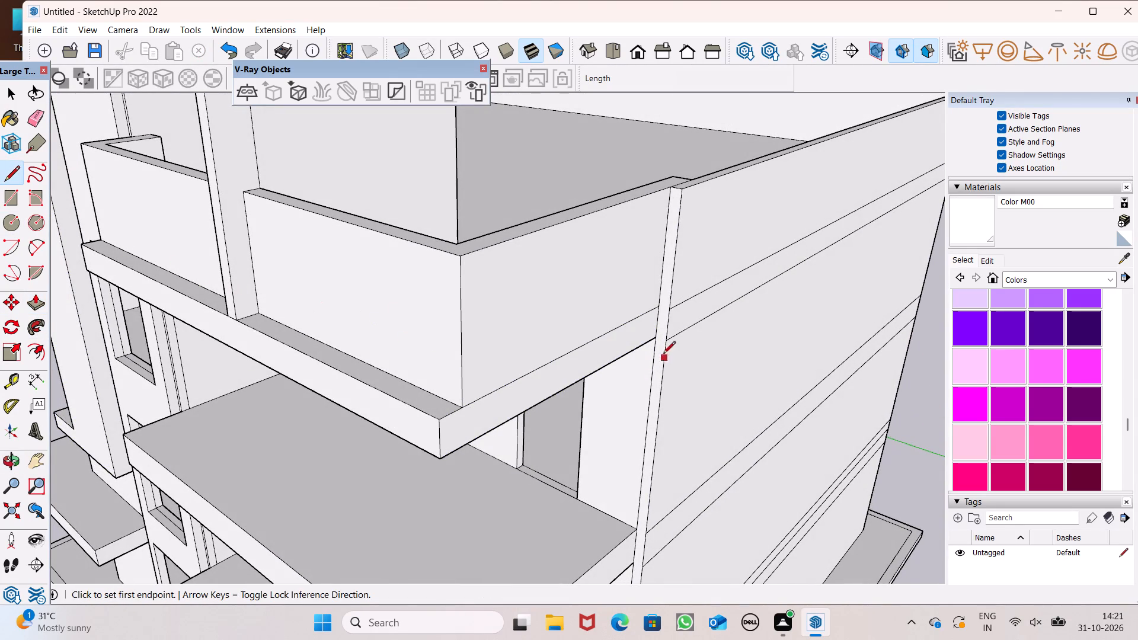
{"action": "scroll", "coordinate": [667, 314], "scroll_direction": "up", "scroll_amount": 7}
{"action": "left_click", "coordinate": [669, 308]}
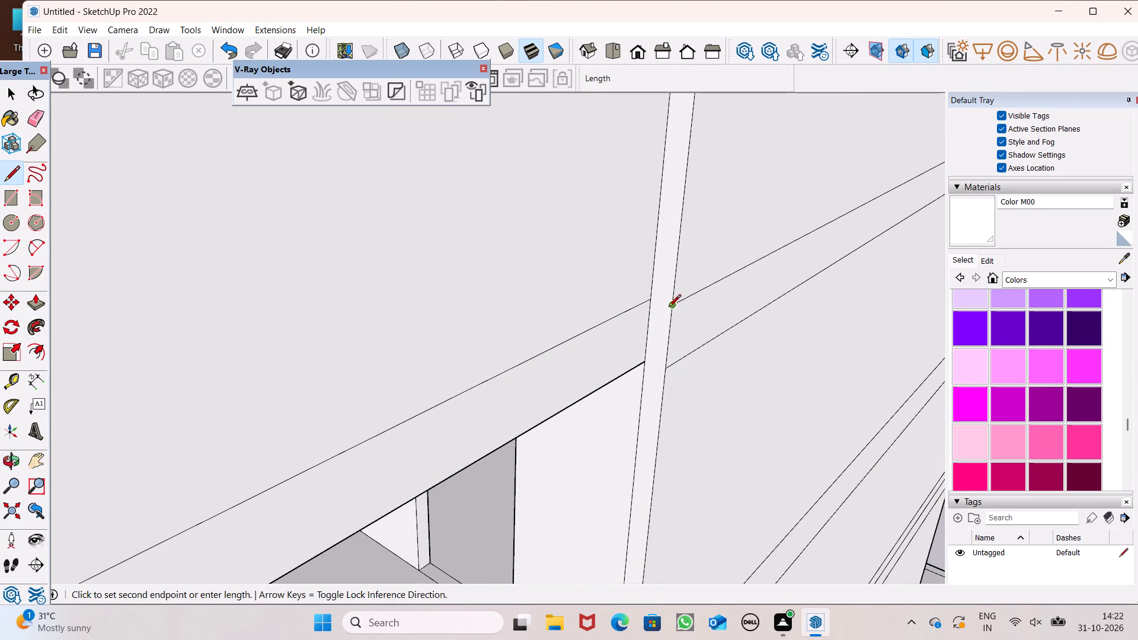
{"action": "left_click", "coordinate": [645, 303]}
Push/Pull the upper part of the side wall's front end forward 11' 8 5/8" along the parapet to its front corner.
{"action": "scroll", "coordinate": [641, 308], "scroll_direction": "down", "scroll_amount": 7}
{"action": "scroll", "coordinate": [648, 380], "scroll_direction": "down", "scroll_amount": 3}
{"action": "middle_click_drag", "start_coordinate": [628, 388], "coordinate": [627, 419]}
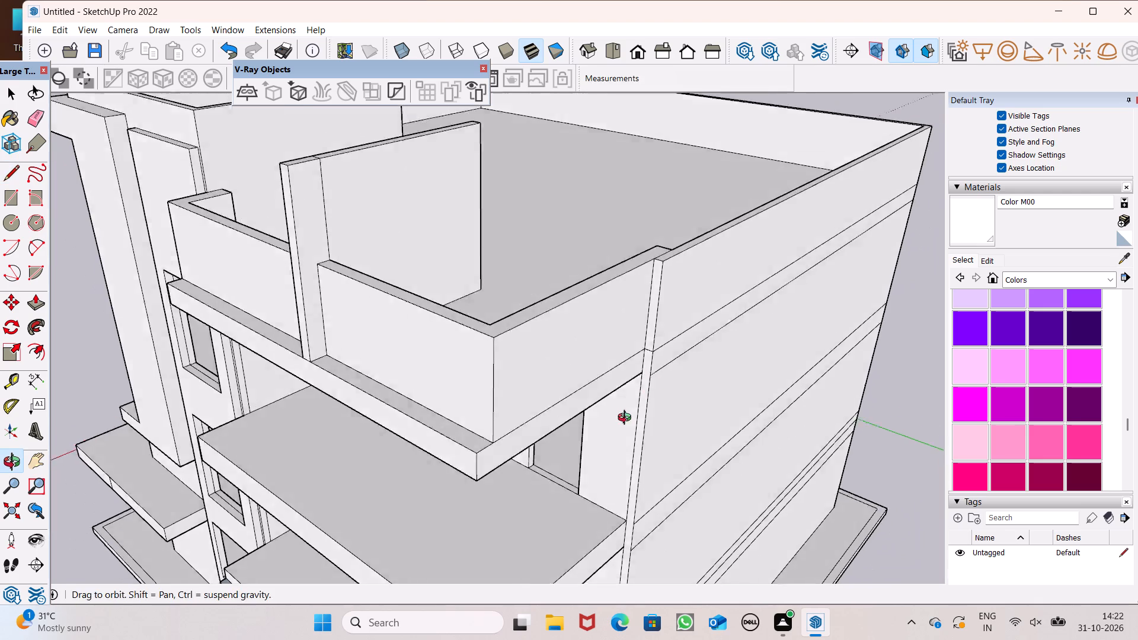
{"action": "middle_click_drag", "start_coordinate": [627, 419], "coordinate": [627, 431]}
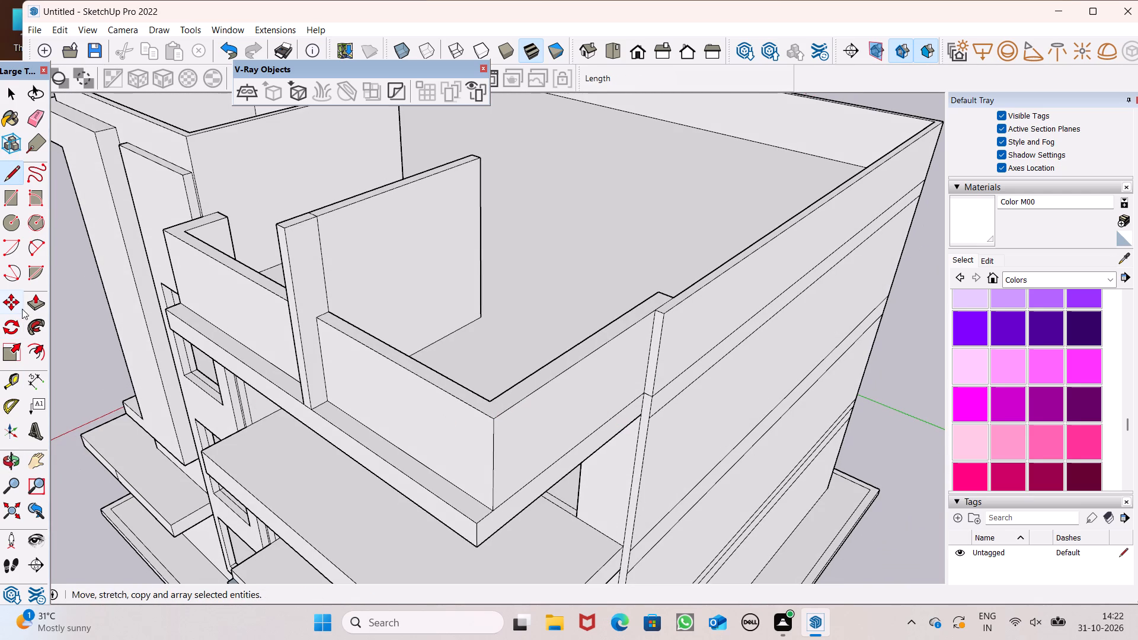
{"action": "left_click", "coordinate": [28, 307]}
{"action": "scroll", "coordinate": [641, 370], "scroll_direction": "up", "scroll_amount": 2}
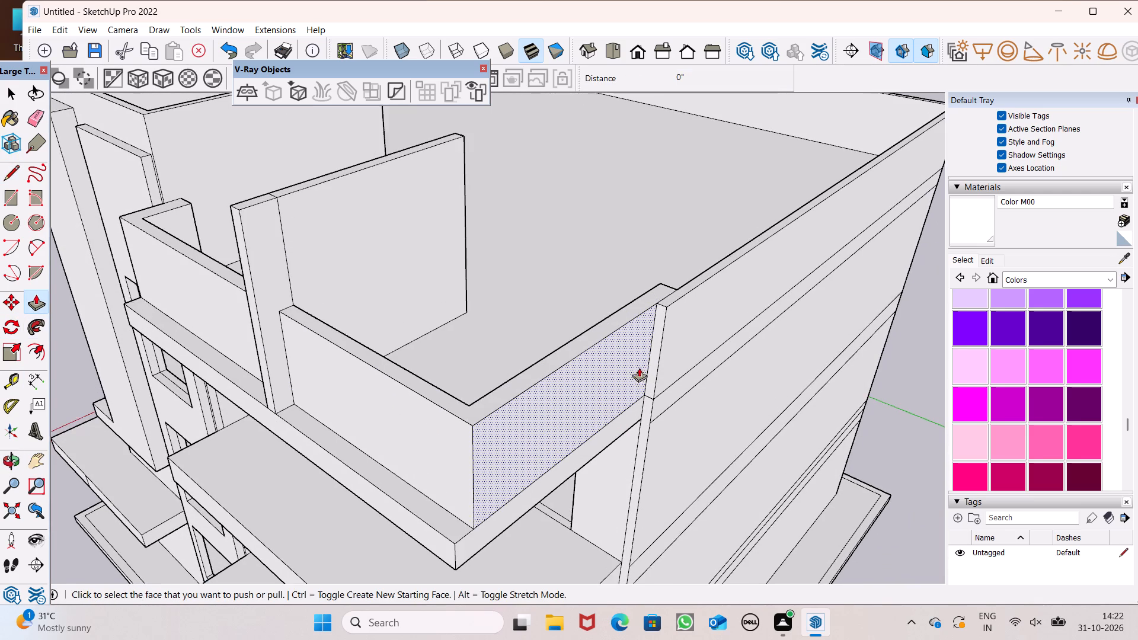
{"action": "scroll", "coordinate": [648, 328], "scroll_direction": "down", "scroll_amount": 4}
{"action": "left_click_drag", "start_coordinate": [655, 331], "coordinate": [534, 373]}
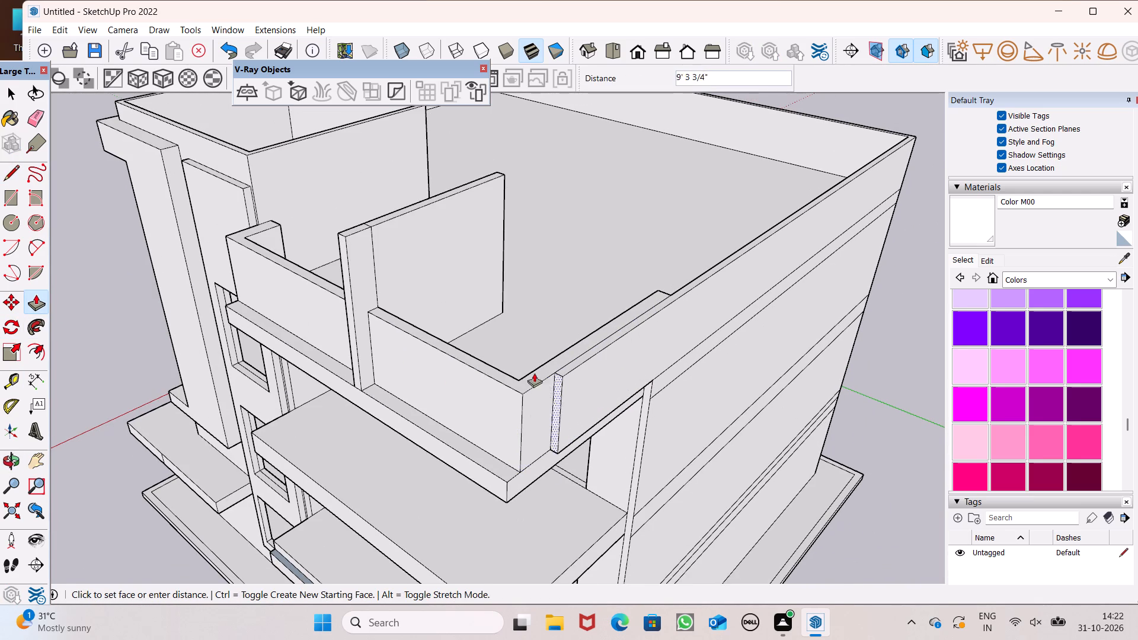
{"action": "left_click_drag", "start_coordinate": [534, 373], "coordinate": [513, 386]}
Examine the extended side wall against the parapet, roof ledge and balconies from the front and side.
{"action": "scroll", "coordinate": [421, 368], "scroll_direction": "down", "scroll_amount": 3}
{"action": "middle_click_drag", "start_coordinate": [456, 402], "coordinate": [385, 439]}
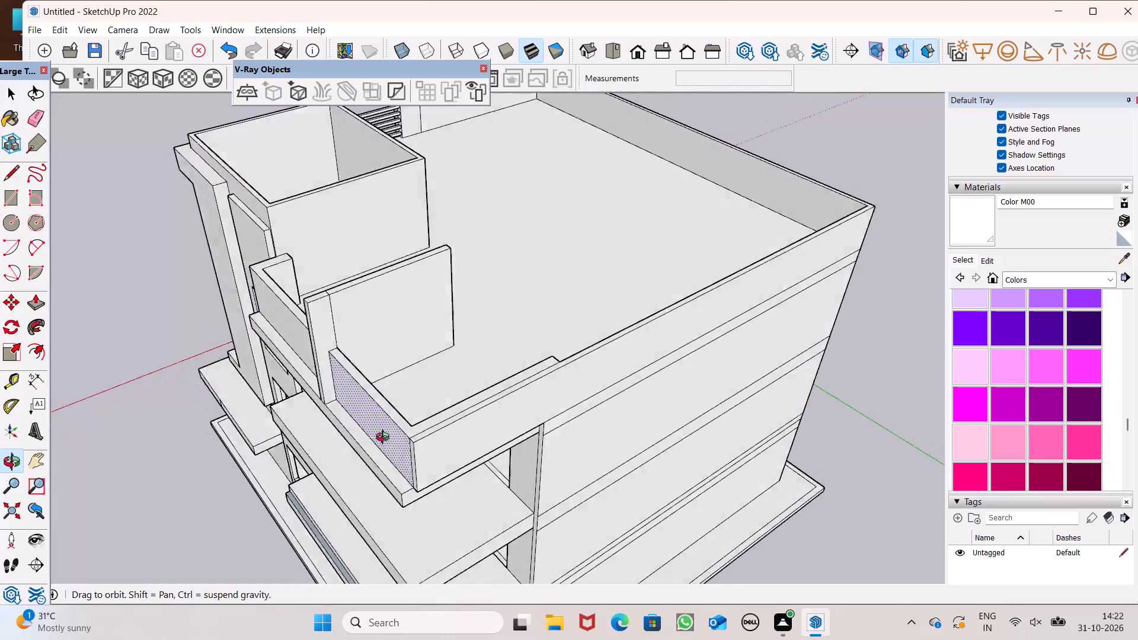
{"action": "middle_click_drag", "start_coordinate": [385, 439], "coordinate": [631, 344]}
{"action": "scroll", "coordinate": [351, 303], "scroll_direction": "down", "scroll_amount": 2}
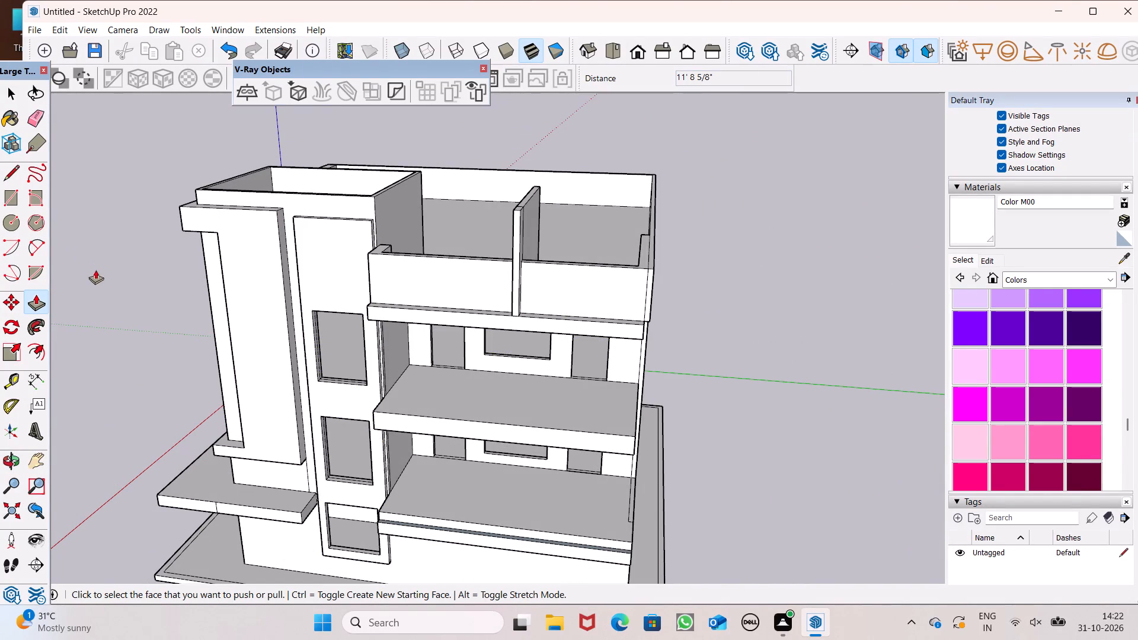
{"action": "middle_click_drag", "start_coordinate": [422, 341], "coordinate": [219, 370]}
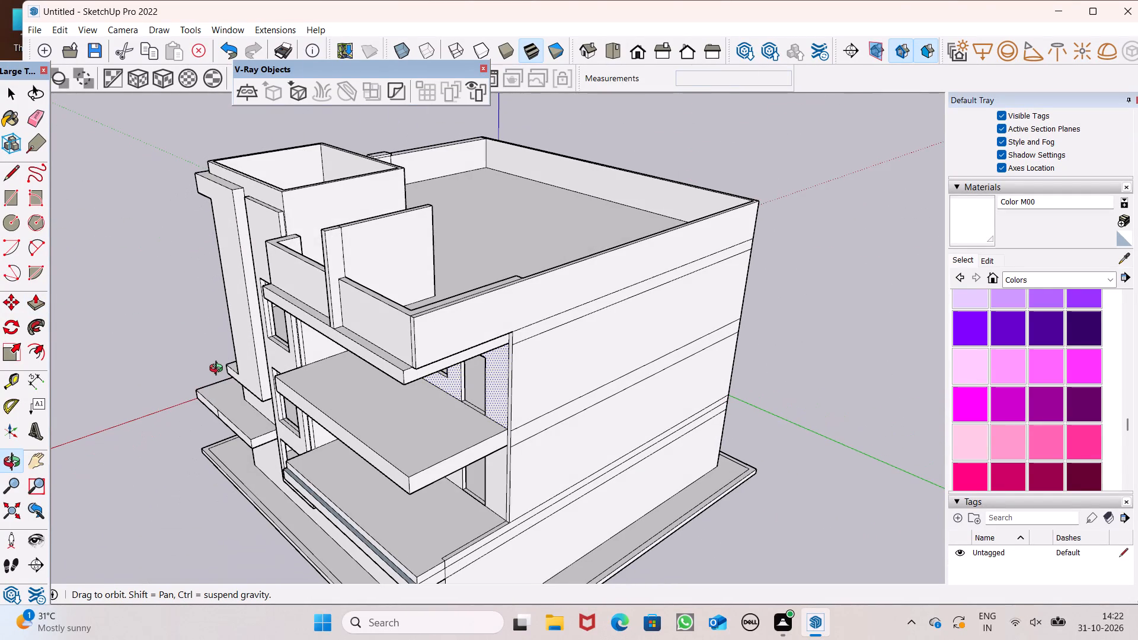
{"action": "middle_click_drag", "start_coordinate": [219, 370], "coordinate": [120, 387]}
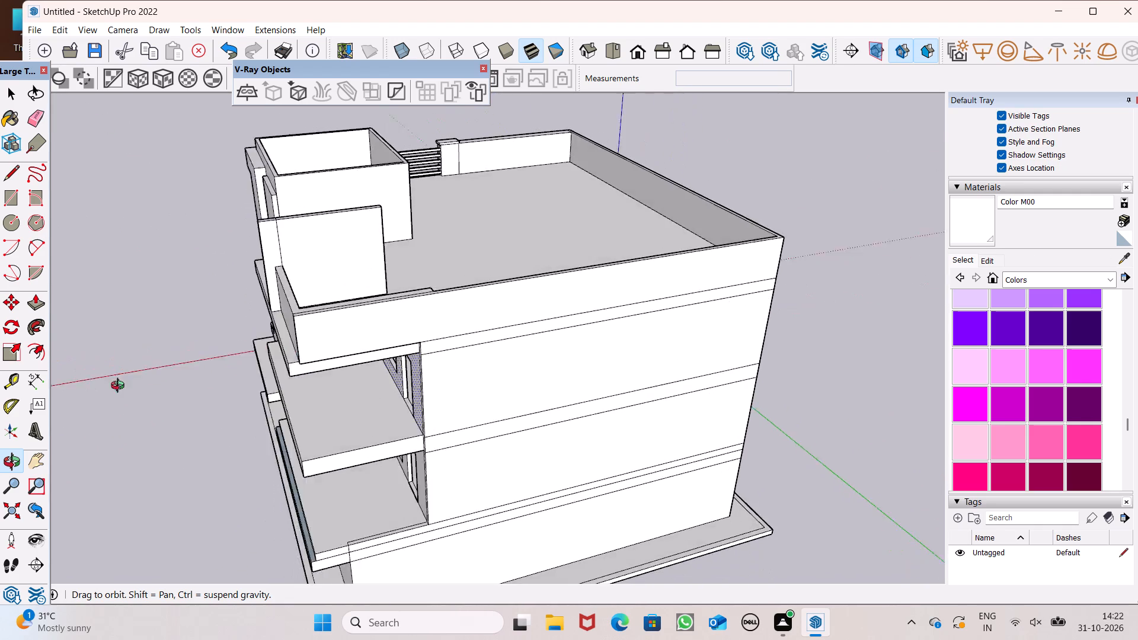
{"action": "middle_click_drag", "start_coordinate": [120, 387], "coordinate": [236, 392]}
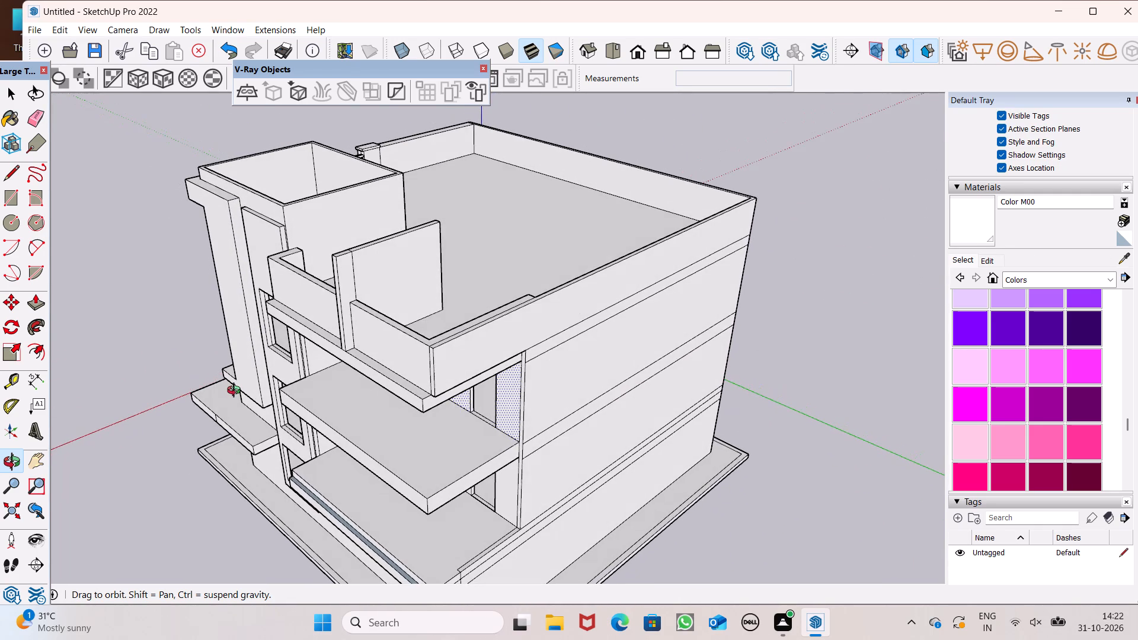
{"action": "middle_click_drag", "start_coordinate": [236, 392], "coordinate": [192, 404]}
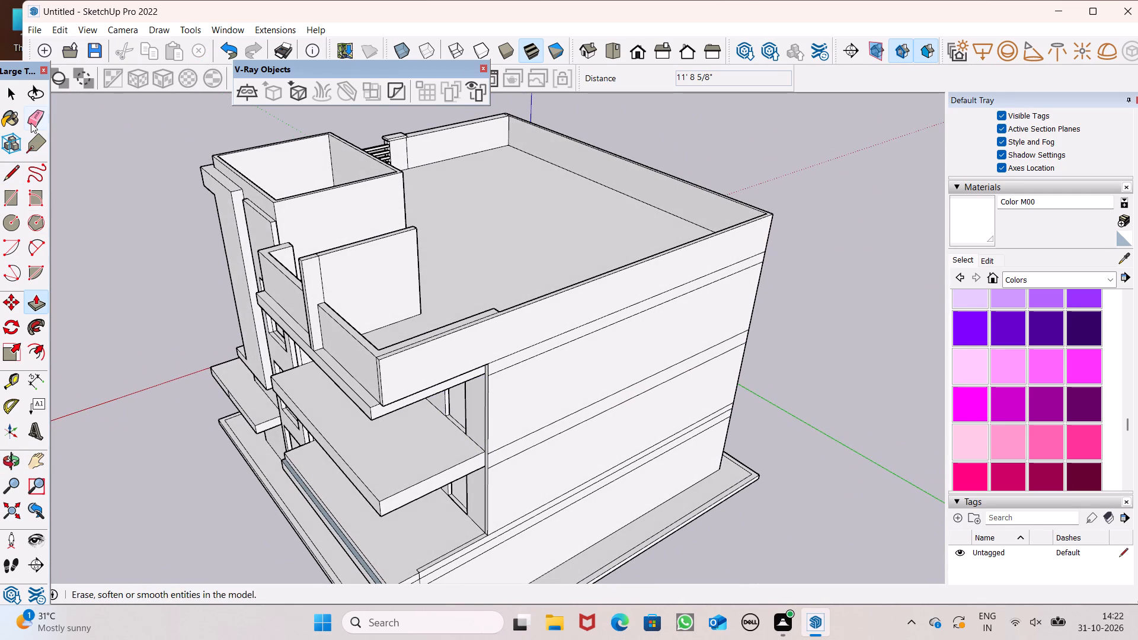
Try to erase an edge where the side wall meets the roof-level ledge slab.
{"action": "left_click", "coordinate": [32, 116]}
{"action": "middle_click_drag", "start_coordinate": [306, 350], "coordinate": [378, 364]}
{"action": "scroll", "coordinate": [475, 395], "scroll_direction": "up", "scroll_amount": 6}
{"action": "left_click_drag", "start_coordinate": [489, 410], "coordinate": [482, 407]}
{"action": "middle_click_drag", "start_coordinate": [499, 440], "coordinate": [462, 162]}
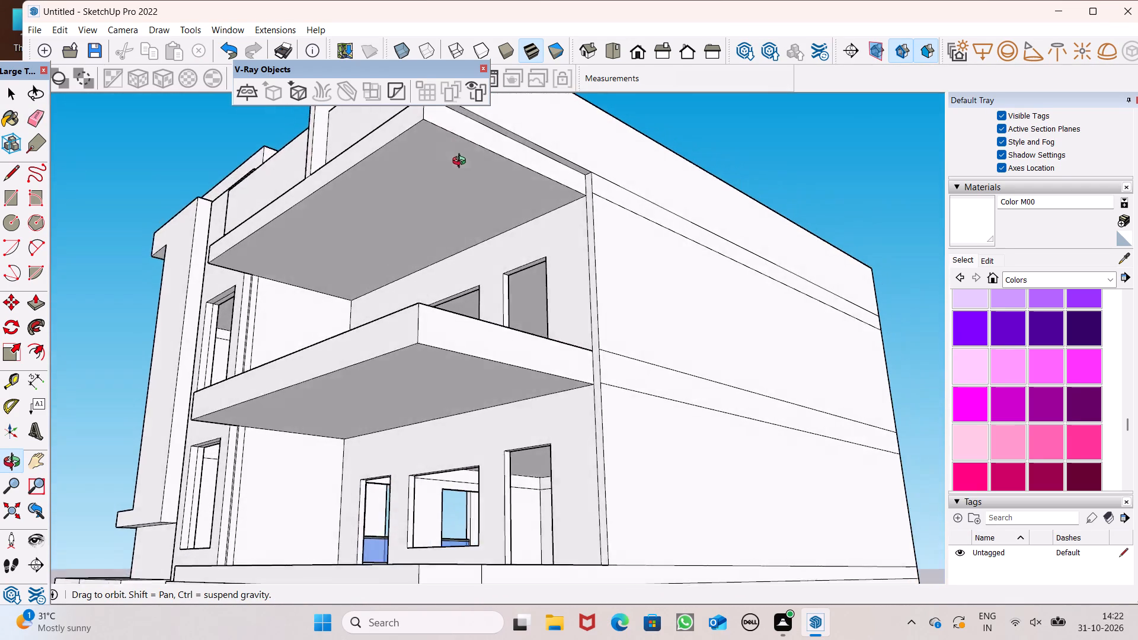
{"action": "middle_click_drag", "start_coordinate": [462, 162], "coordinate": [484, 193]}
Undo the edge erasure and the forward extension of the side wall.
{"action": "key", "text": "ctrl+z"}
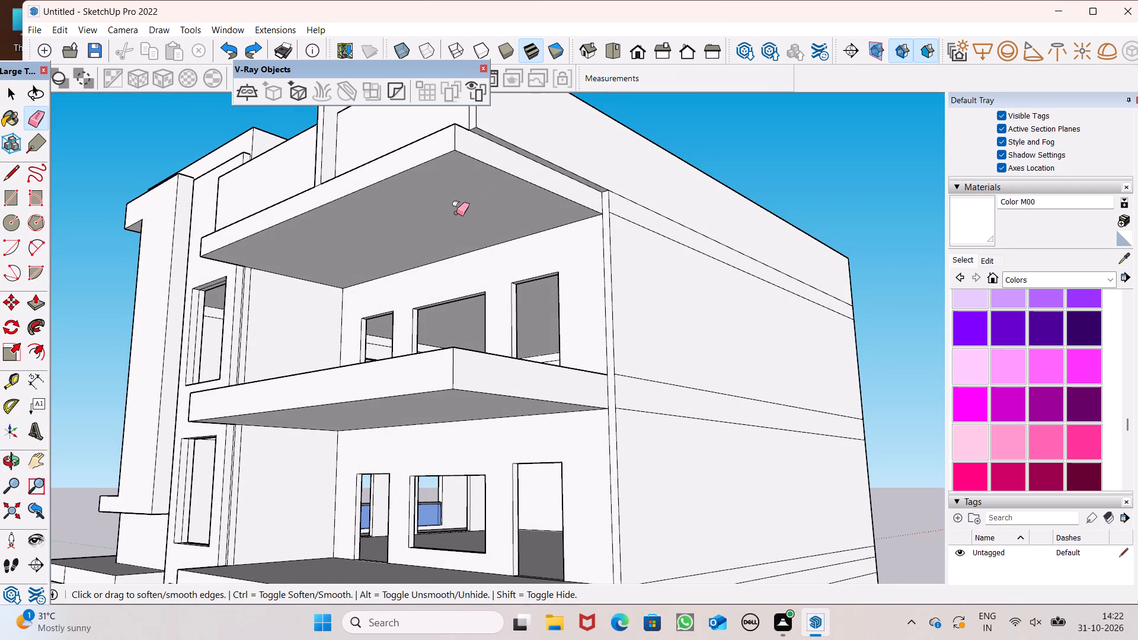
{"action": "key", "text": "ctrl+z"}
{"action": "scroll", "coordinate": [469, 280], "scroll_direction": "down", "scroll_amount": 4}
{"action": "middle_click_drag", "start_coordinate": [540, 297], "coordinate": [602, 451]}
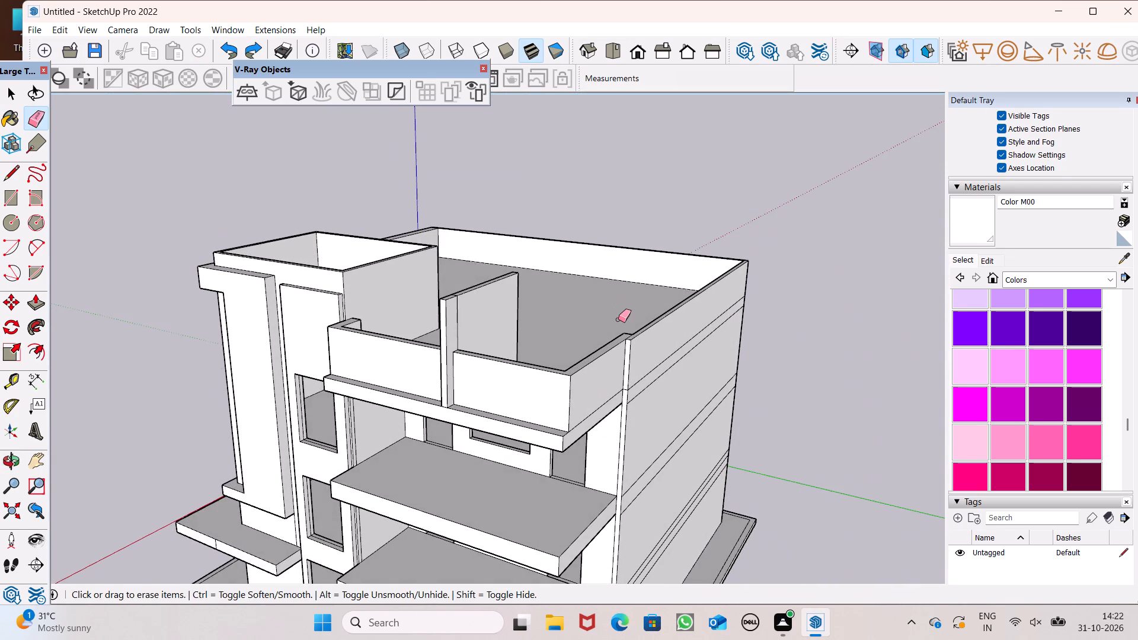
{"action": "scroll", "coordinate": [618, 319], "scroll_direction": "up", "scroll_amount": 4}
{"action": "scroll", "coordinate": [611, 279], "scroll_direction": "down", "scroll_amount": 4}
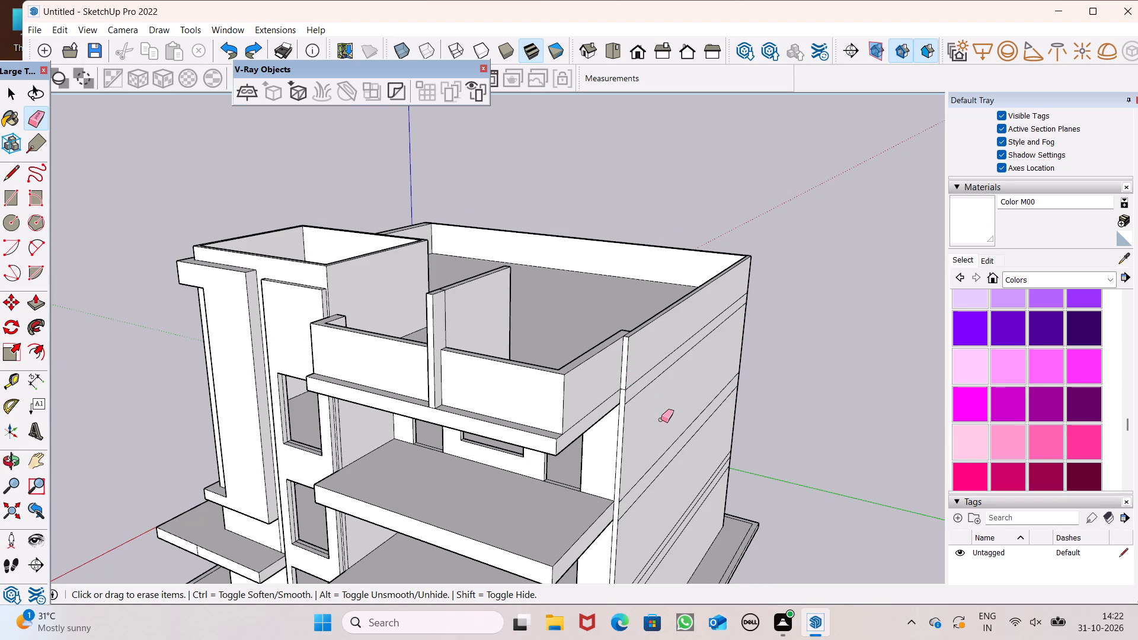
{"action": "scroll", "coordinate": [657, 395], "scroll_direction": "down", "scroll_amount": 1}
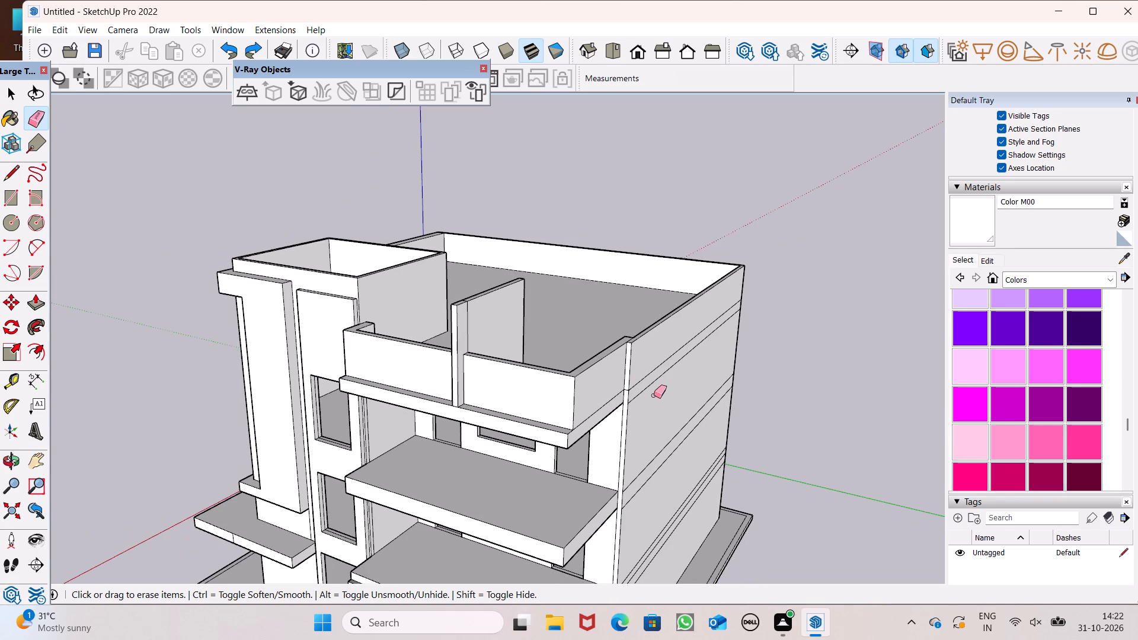
Erase the edges dividing the ledge post from the partition wall so both form one continuous wall.
{"action": "scroll", "coordinate": [613, 334], "scroll_direction": "up", "scroll_amount": 1}
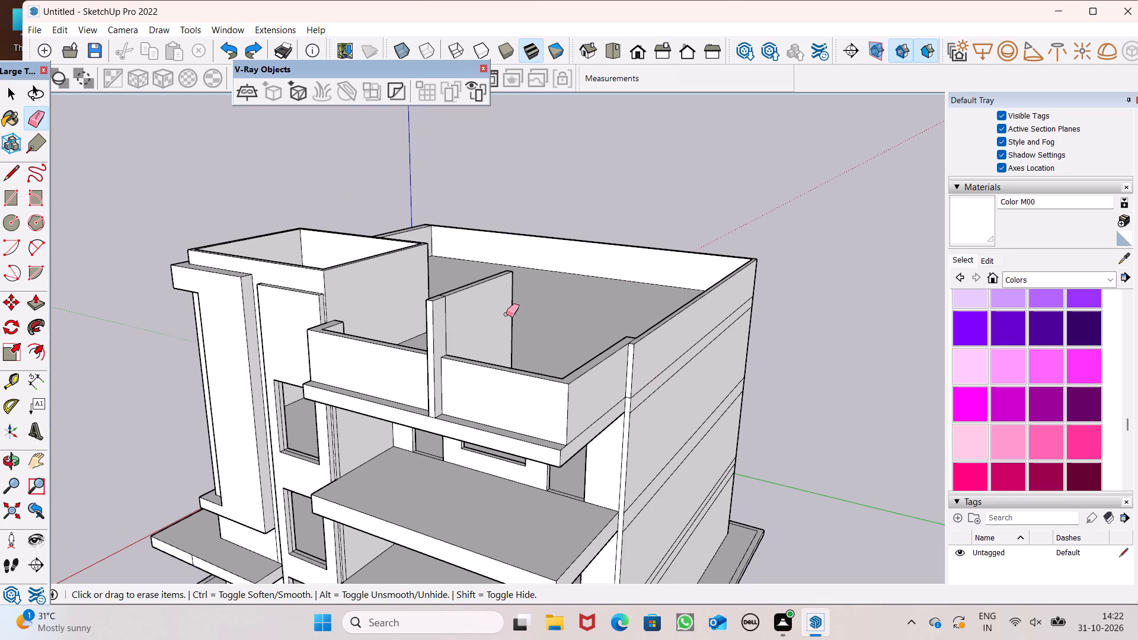
{"action": "middle_click_drag", "start_coordinate": [466, 301], "coordinate": [205, 397]}
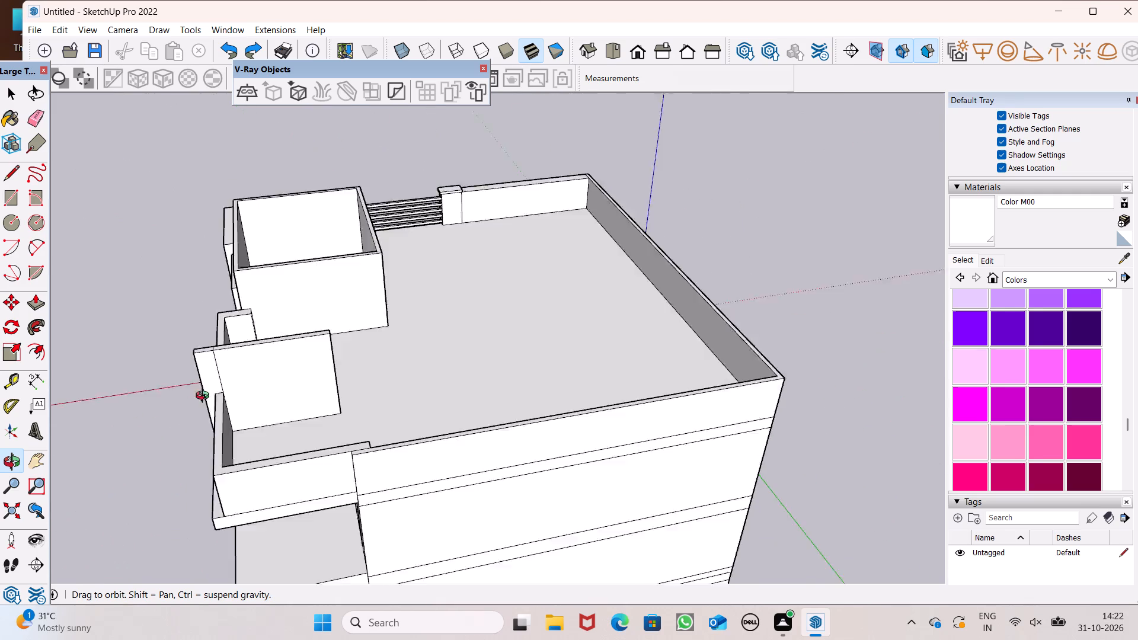
{"action": "middle_click_drag", "start_coordinate": [205, 397], "coordinate": [174, 309]}
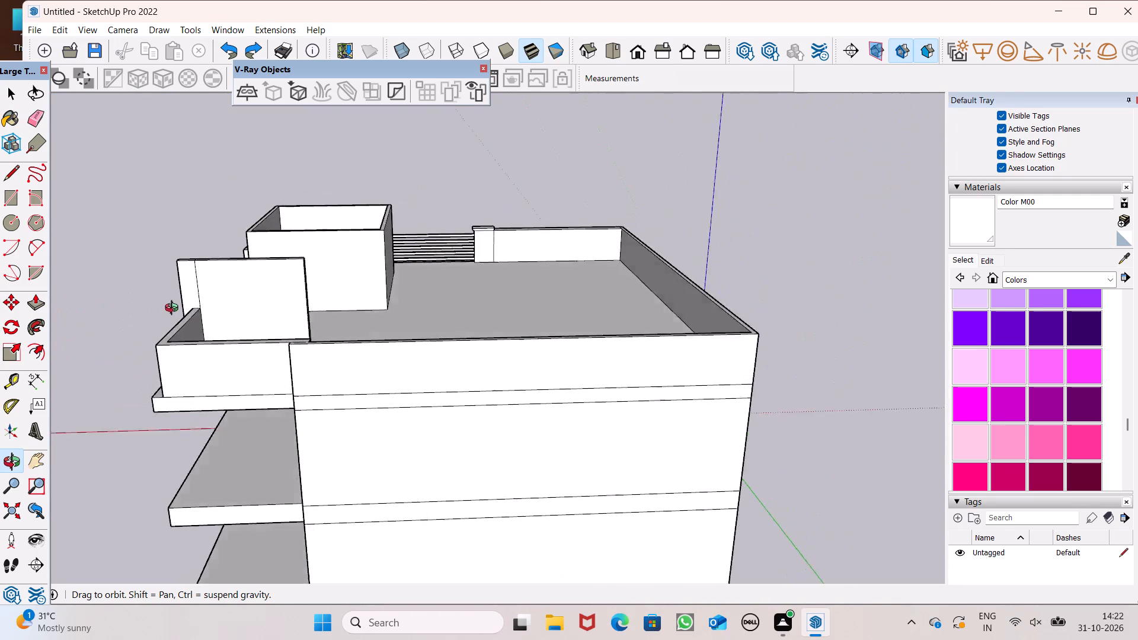
{"action": "middle_click_drag", "start_coordinate": [174, 309], "coordinate": [268, 363]}
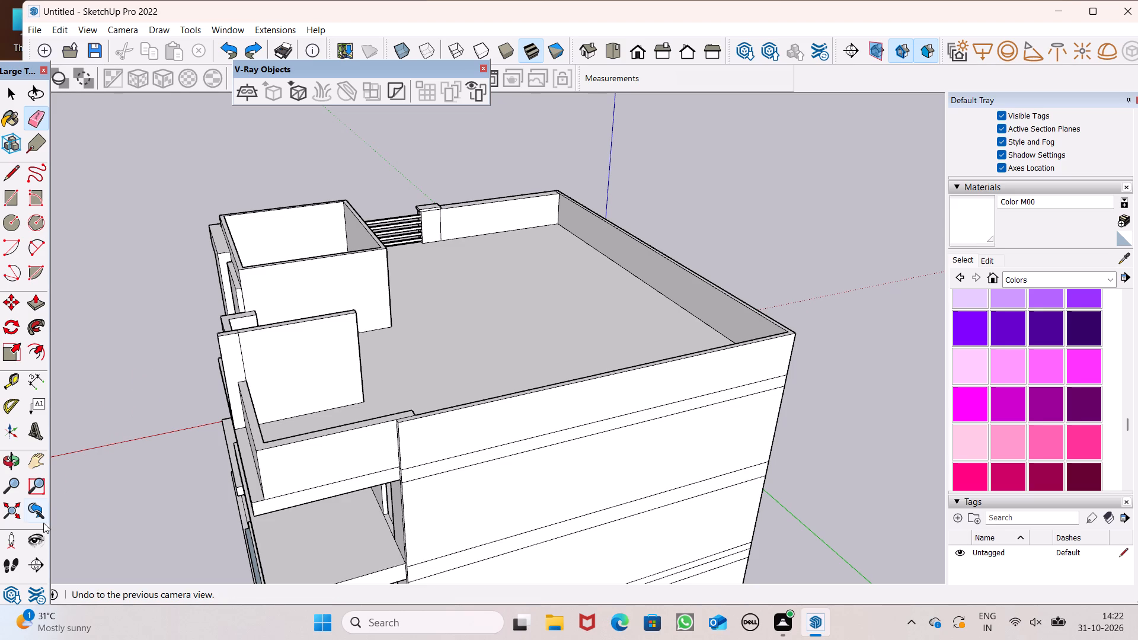
{"action": "scroll", "coordinate": [318, 372], "scroll_direction": "down", "scroll_amount": 3}
{"action": "middle_click_drag", "start_coordinate": [247, 461], "coordinate": [471, 401]}
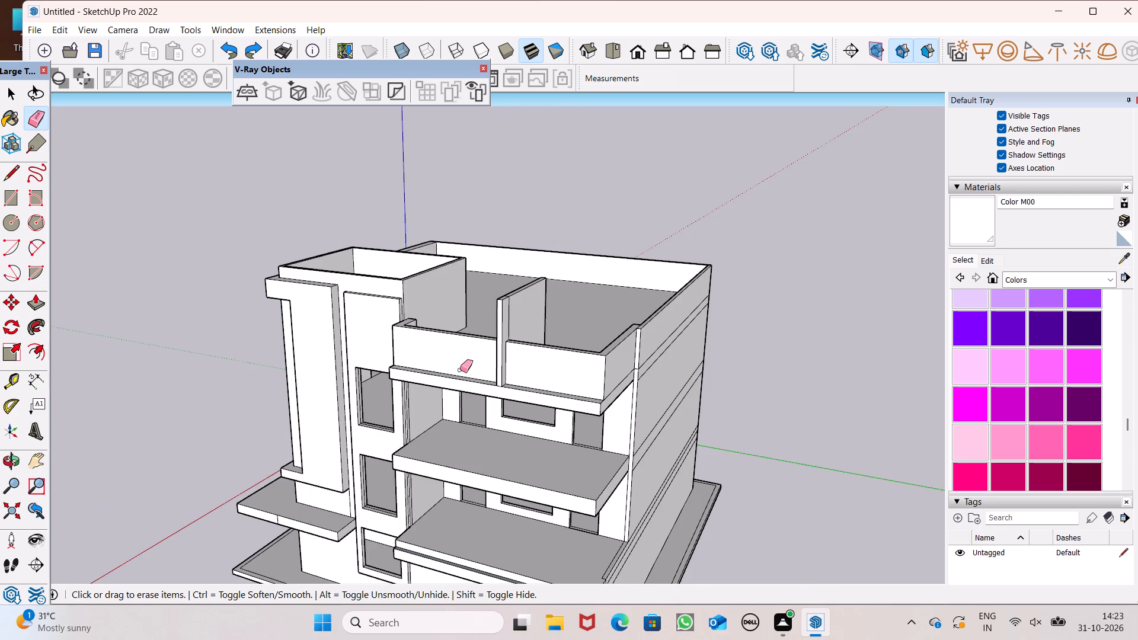
{"action": "scroll", "coordinate": [476, 354], "scroll_direction": "up", "scroll_amount": 10}
{"action": "left_click_drag", "start_coordinate": [496, 311], "coordinate": [503, 297]}
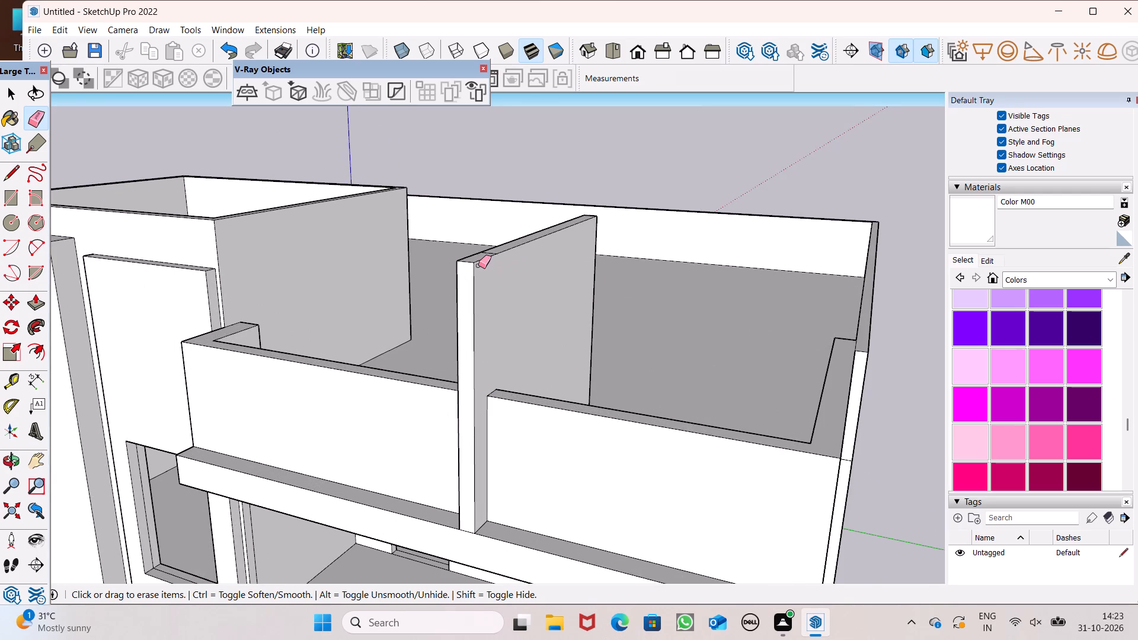
{"action": "scroll", "coordinate": [484, 255], "scroll_direction": "up", "scroll_amount": 5}
{"action": "left_click", "coordinate": [489, 251]}
{"action": "scroll", "coordinate": [462, 251], "scroll_direction": "down", "scroll_amount": 5}
{"action": "scroll", "coordinate": [418, 120], "scroll_direction": "down", "scroll_amount": 3}
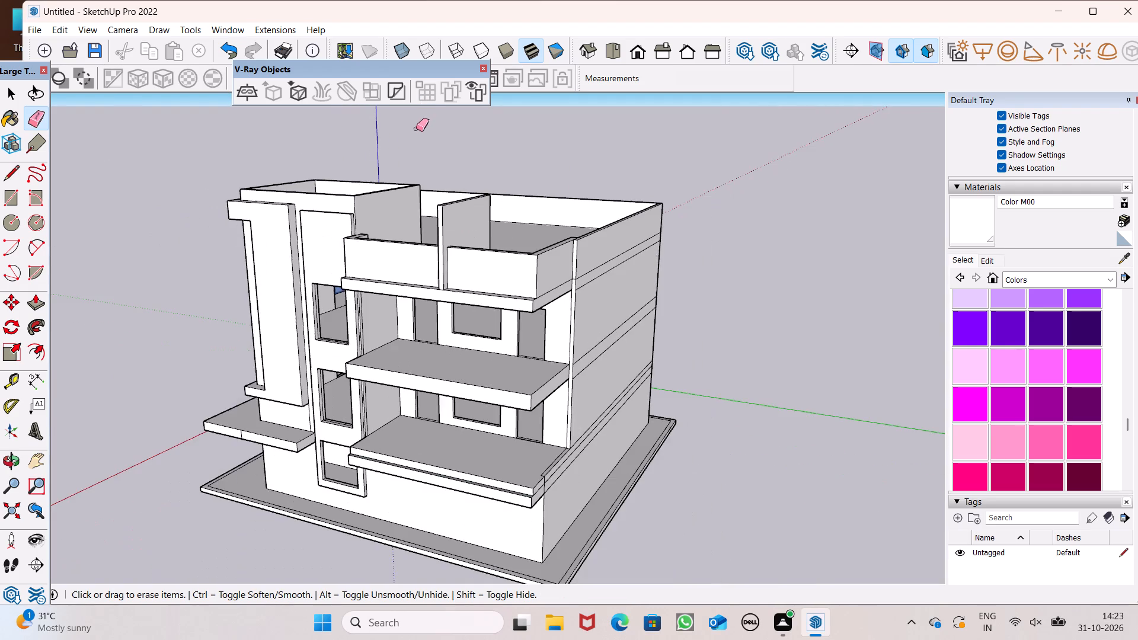
Draw a line about 12' 6 3/4" long across the partition wall's side face, just below its top edge.
{"action": "scroll", "coordinate": [416, 129], "scroll_direction": "down", "scroll_amount": 1}
{"action": "middle_click_drag", "start_coordinate": [443, 187], "coordinate": [309, 186]}
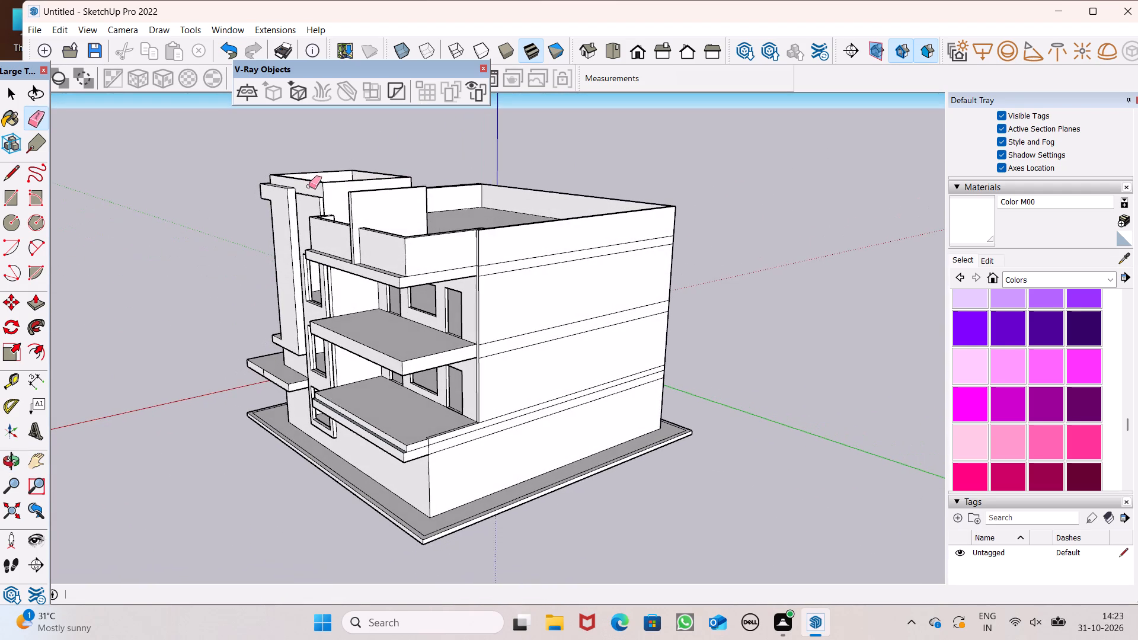
{"action": "left_click", "coordinate": [14, 180]}
{"action": "scroll", "coordinate": [397, 193], "scroll_direction": "up", "scroll_amount": 3}
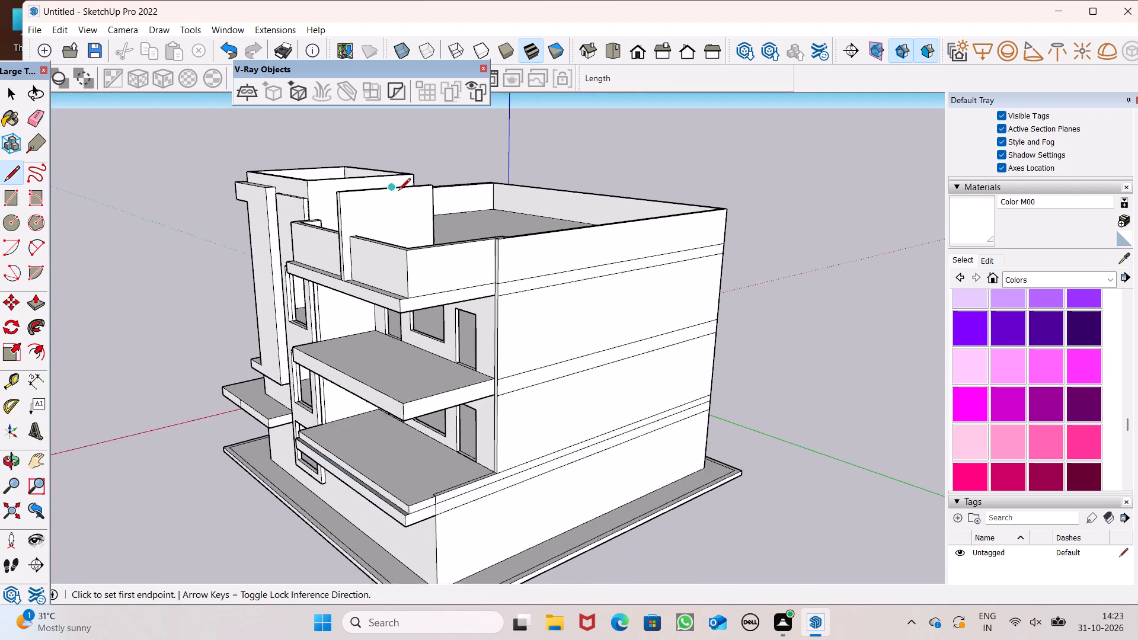
{"action": "scroll", "coordinate": [398, 191], "scroll_direction": "up", "scroll_amount": 4}
{"action": "scroll", "coordinate": [343, 191], "scroll_direction": "up", "scroll_amount": 2}
{"action": "scroll", "coordinate": [339, 184], "scroll_direction": "down", "scroll_amount": 2}
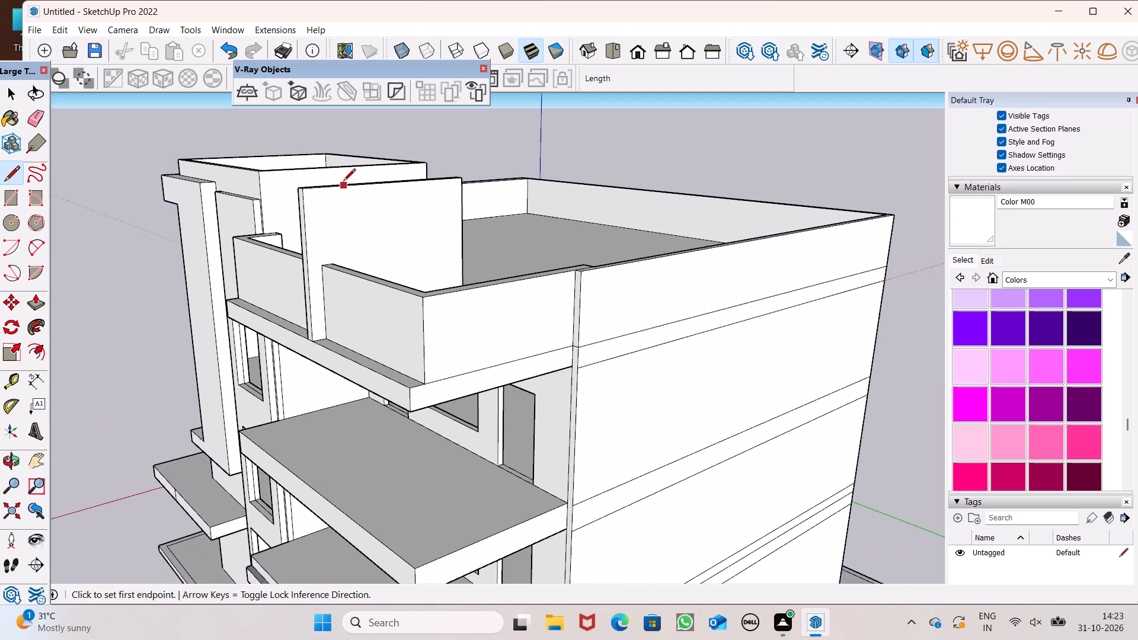
{"action": "scroll", "coordinate": [343, 181], "scroll_direction": "up", "scroll_amount": 6}
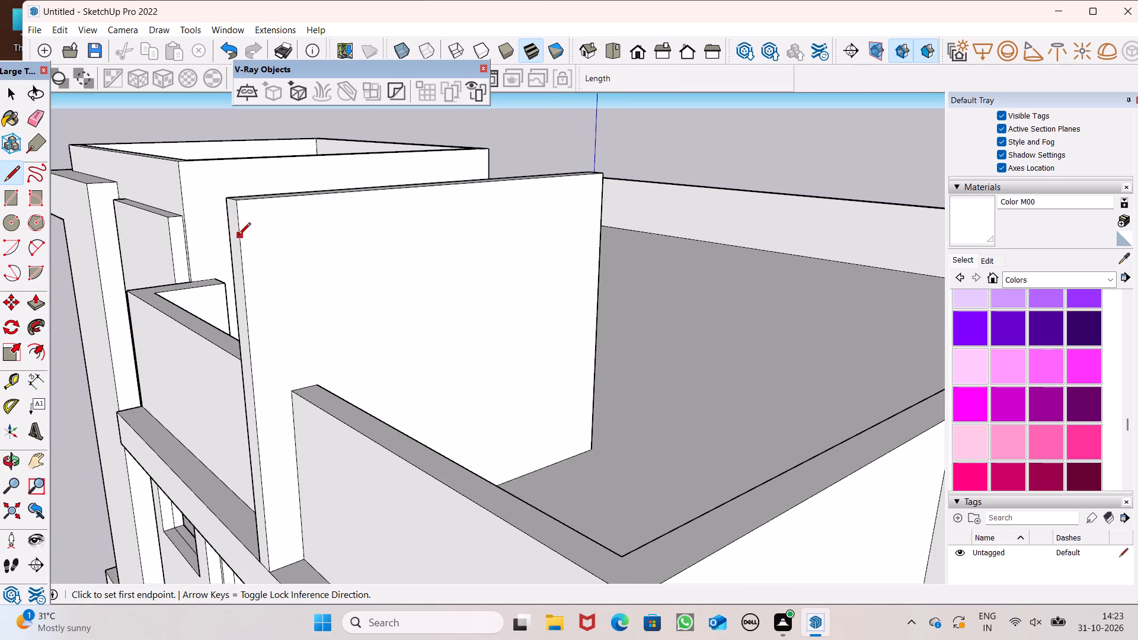
{"action": "left_click", "coordinate": [238, 236]}
{"action": "left_click", "coordinate": [603, 201]}
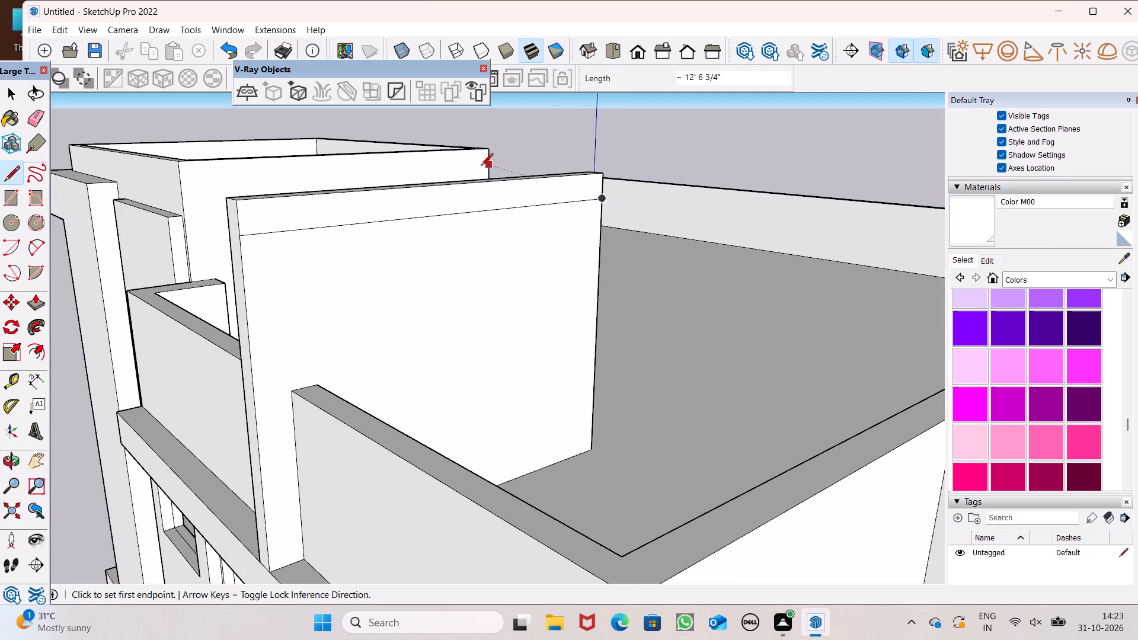
Push/Pull the strip along the partition wall's top outward 15' 9 5/8" toward the side wall as a canopy slab over the terrace.
{"action": "scroll", "coordinate": [460, 165], "scroll_direction": "down", "scroll_amount": 5}
{"action": "left_click", "coordinate": [39, 303]}
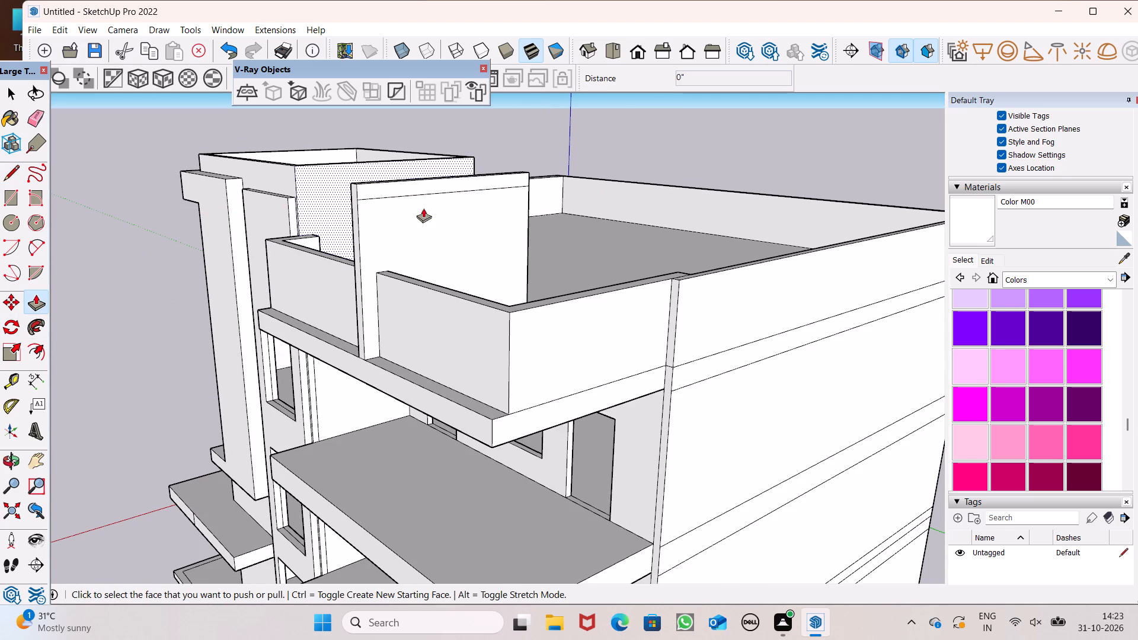
{"action": "middle_click_drag", "start_coordinate": [429, 196], "coordinate": [423, 225]}
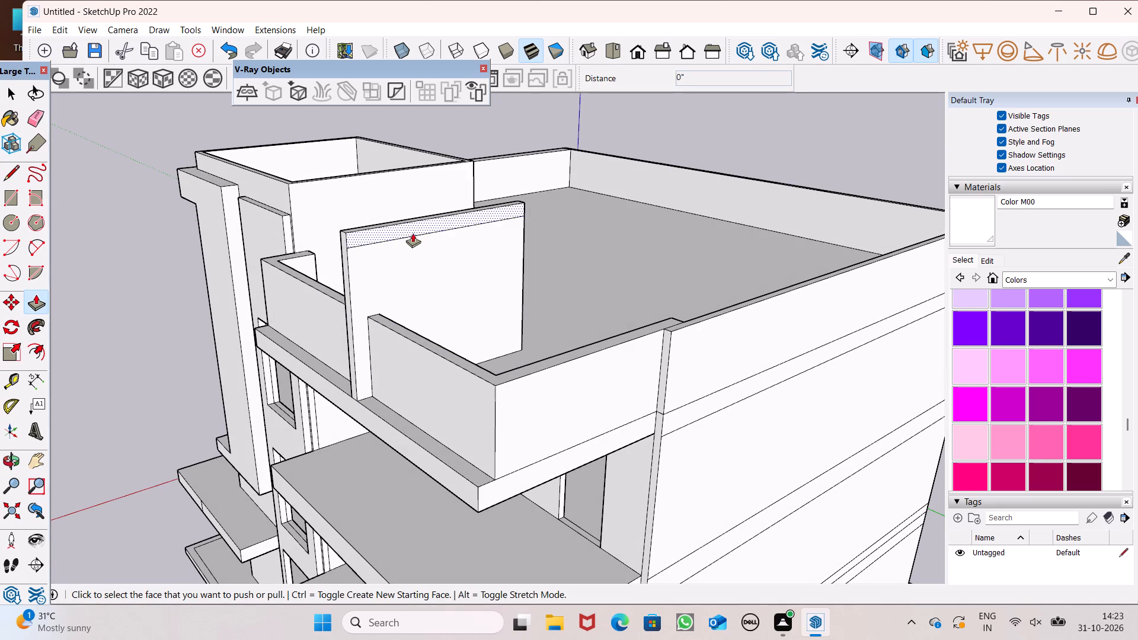
{"action": "left_click_drag", "start_coordinate": [389, 232], "coordinate": [407, 251]}
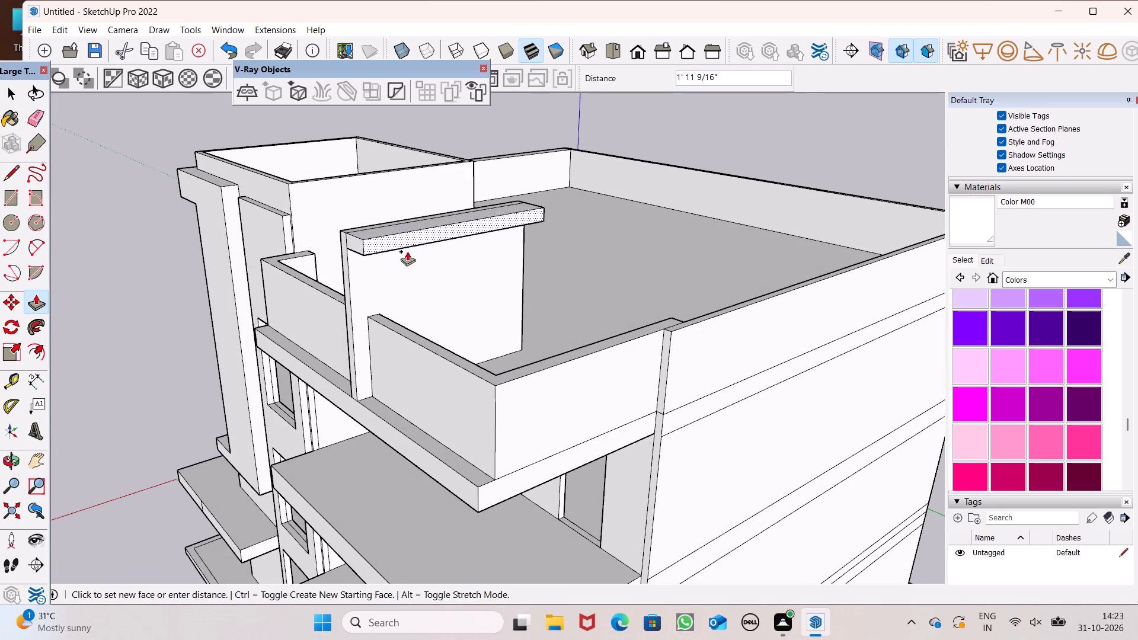
{"action": "left_click_drag", "start_coordinate": [407, 251], "coordinate": [593, 300]}
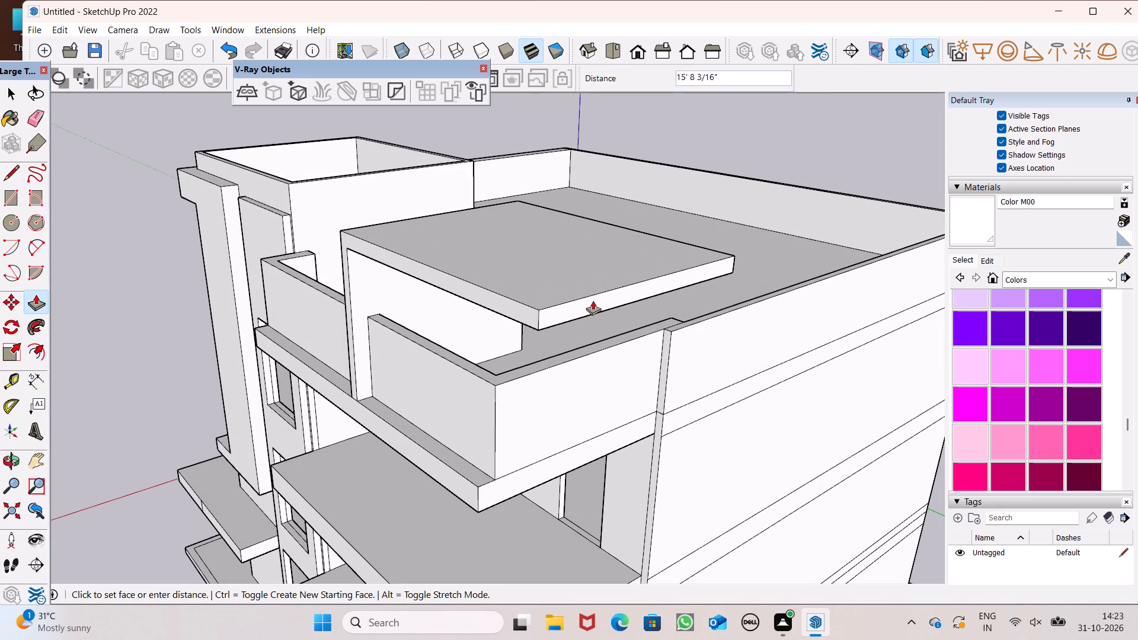
{"action": "left_click_drag", "start_coordinate": [593, 300], "coordinate": [595, 300]}
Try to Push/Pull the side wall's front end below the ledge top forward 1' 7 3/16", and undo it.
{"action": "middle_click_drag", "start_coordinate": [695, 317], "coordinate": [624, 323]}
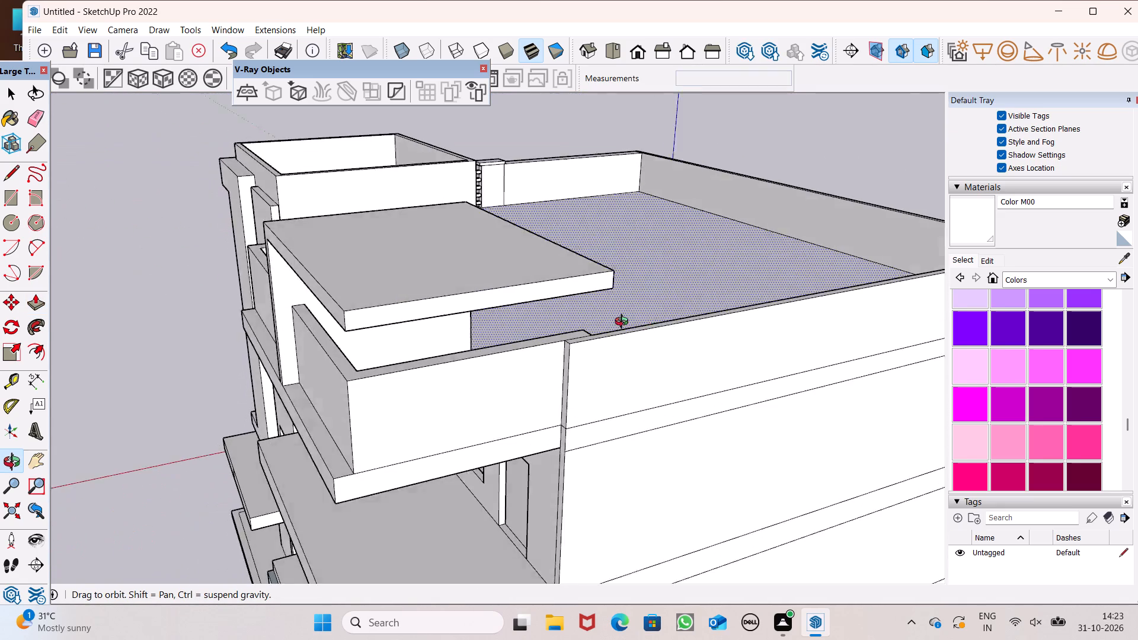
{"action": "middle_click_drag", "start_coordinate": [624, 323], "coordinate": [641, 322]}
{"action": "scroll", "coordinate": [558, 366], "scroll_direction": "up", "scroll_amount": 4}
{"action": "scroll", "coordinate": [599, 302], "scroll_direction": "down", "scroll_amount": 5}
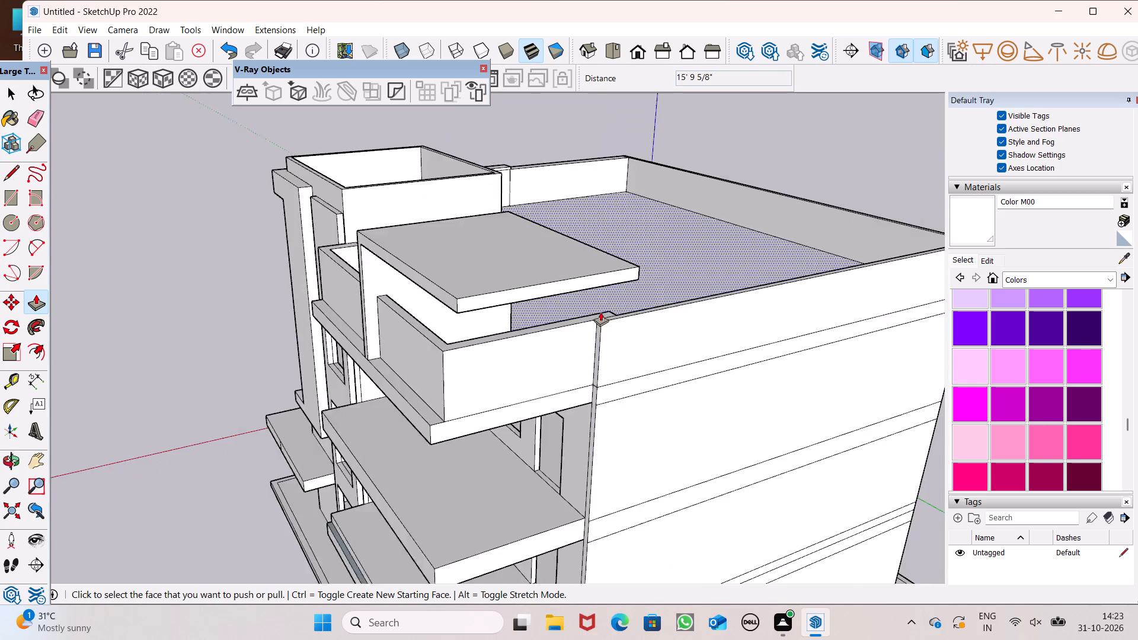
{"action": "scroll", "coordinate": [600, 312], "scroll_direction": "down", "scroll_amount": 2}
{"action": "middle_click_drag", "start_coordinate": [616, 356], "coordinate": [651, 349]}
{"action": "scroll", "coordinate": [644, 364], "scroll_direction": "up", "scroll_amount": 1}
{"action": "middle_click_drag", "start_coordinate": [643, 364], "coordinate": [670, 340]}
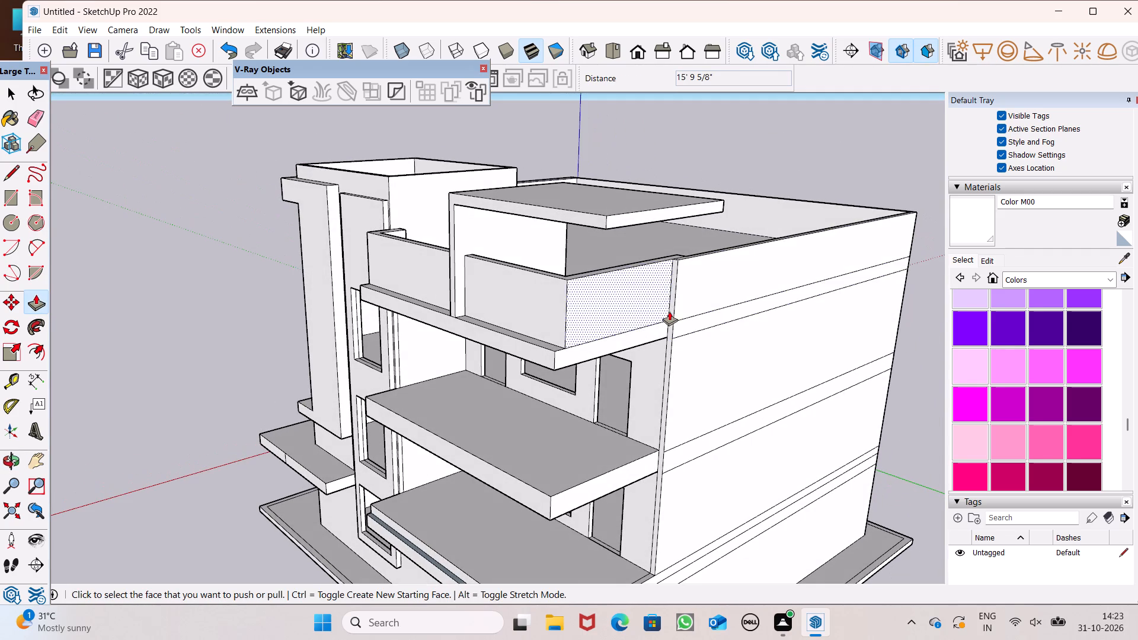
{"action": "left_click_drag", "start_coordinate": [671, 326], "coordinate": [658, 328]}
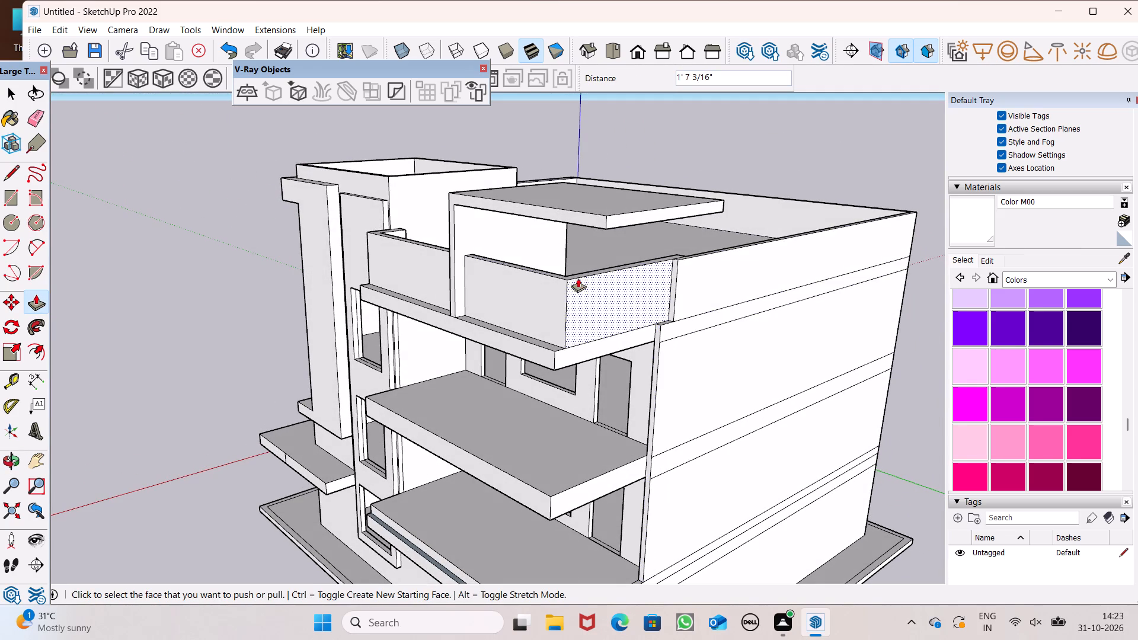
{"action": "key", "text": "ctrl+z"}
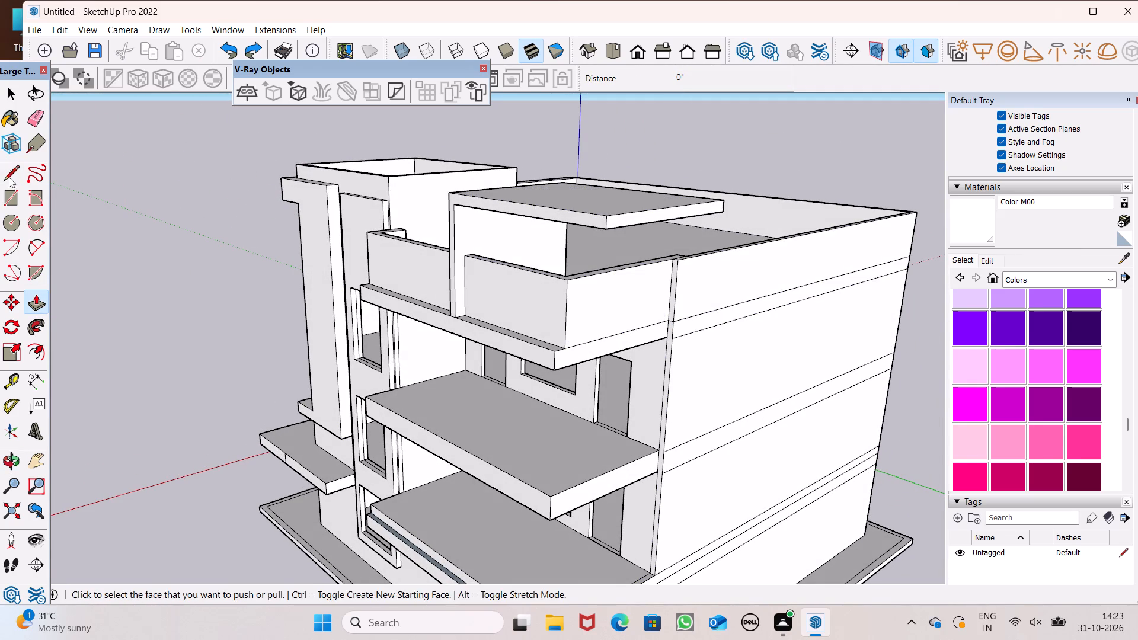
Erase the short edge crossing the side wall's front end at the top of the roof-level ledge.
{"action": "left_click", "coordinate": [29, 131]}
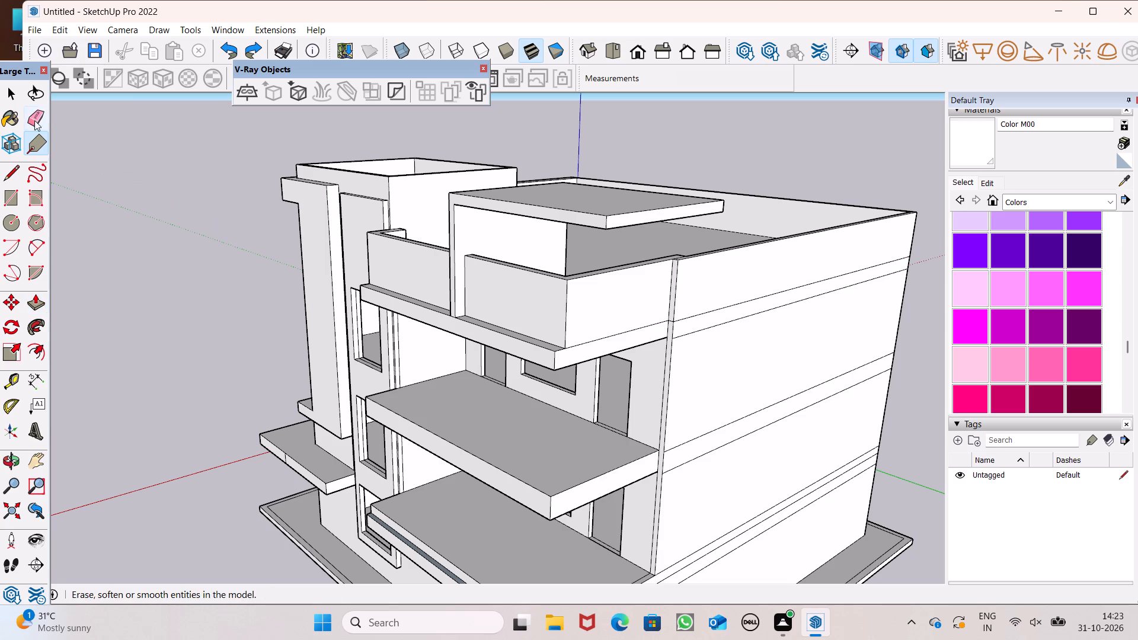
{"action": "left_click", "coordinate": [31, 114]}
{"action": "scroll", "coordinate": [600, 281], "scroll_direction": "up", "scroll_amount": 7}
{"action": "scroll", "coordinate": [737, 351], "scroll_direction": "up", "scroll_amount": 5}
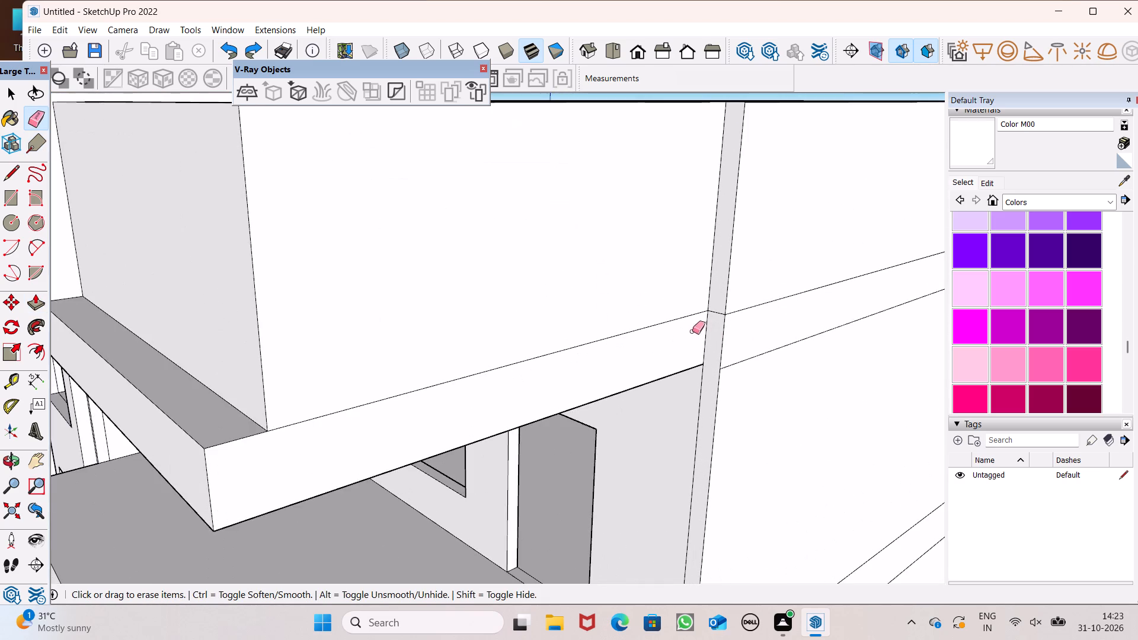
{"action": "scroll", "coordinate": [714, 322], "scroll_direction": "up", "scroll_amount": 5}
{"action": "left_click_drag", "start_coordinate": [714, 309], "coordinate": [714, 297]}
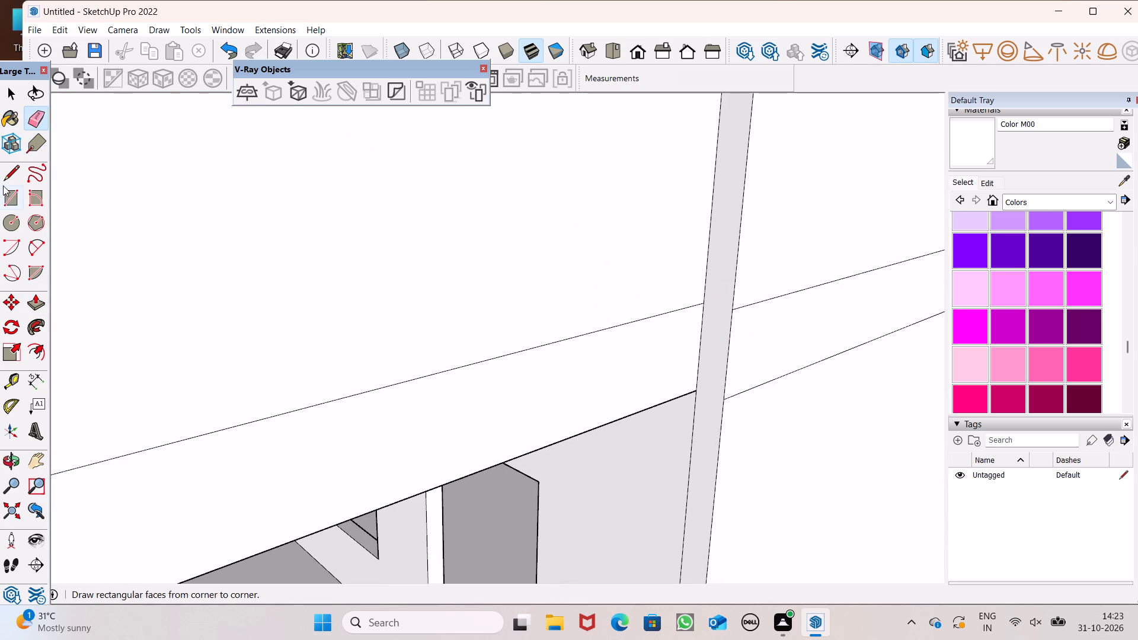
Draw a 6" line across the side wall's front end at the underside of the roof-level ledge.
{"action": "left_click", "coordinate": [9, 179]}
{"action": "scroll", "coordinate": [700, 428], "scroll_direction": "up", "scroll_amount": 2}
{"action": "left_click_drag", "start_coordinate": [695, 380], "coordinate": [713, 385]}
{"action": "left_click", "coordinate": [731, 392]}
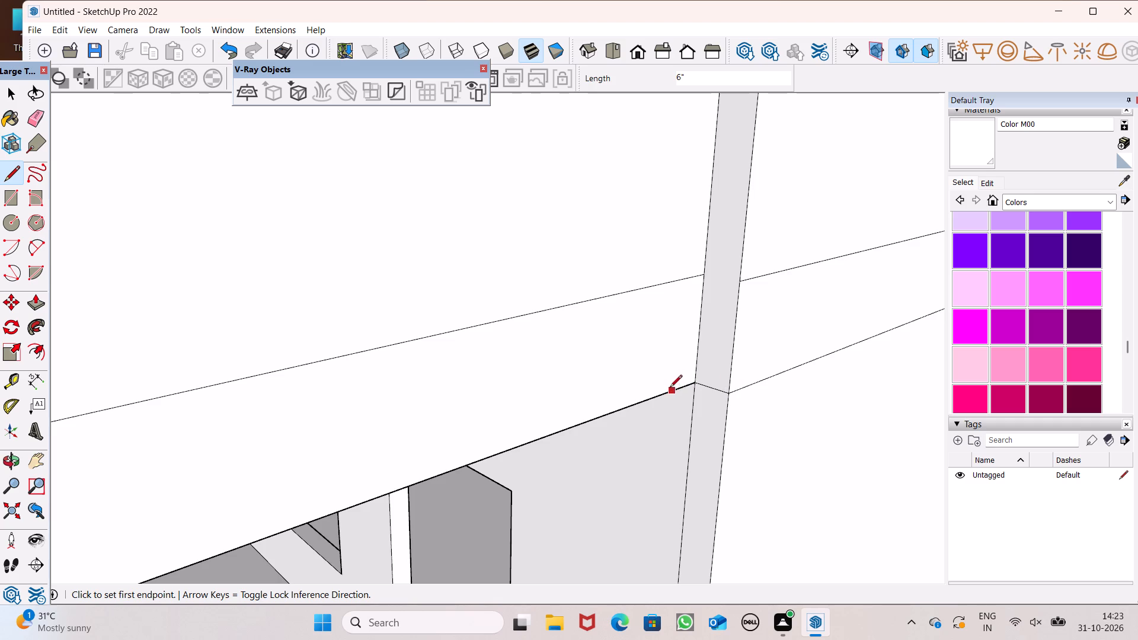
{"action": "left_click", "coordinate": [673, 389]}
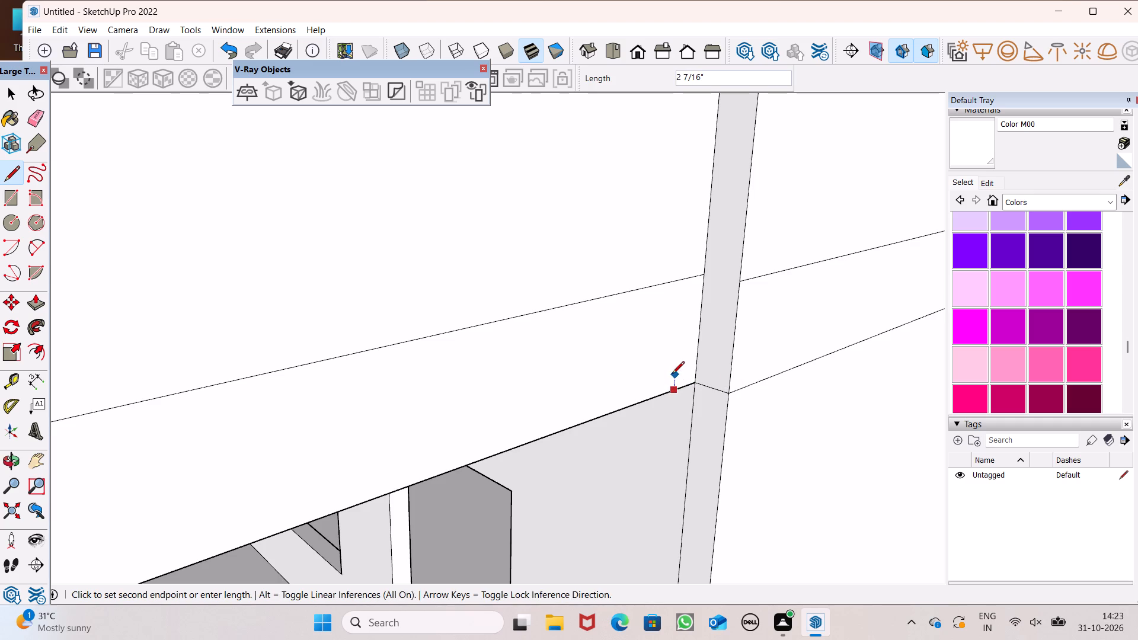
{"action": "key", "text": "space"}
Push/Pull the upper part of the side wall's front end, above the new line, forward 4' 4 7/8" along the parapet.
{"action": "scroll", "coordinate": [669, 369], "scroll_direction": "down", "scroll_amount": 5}
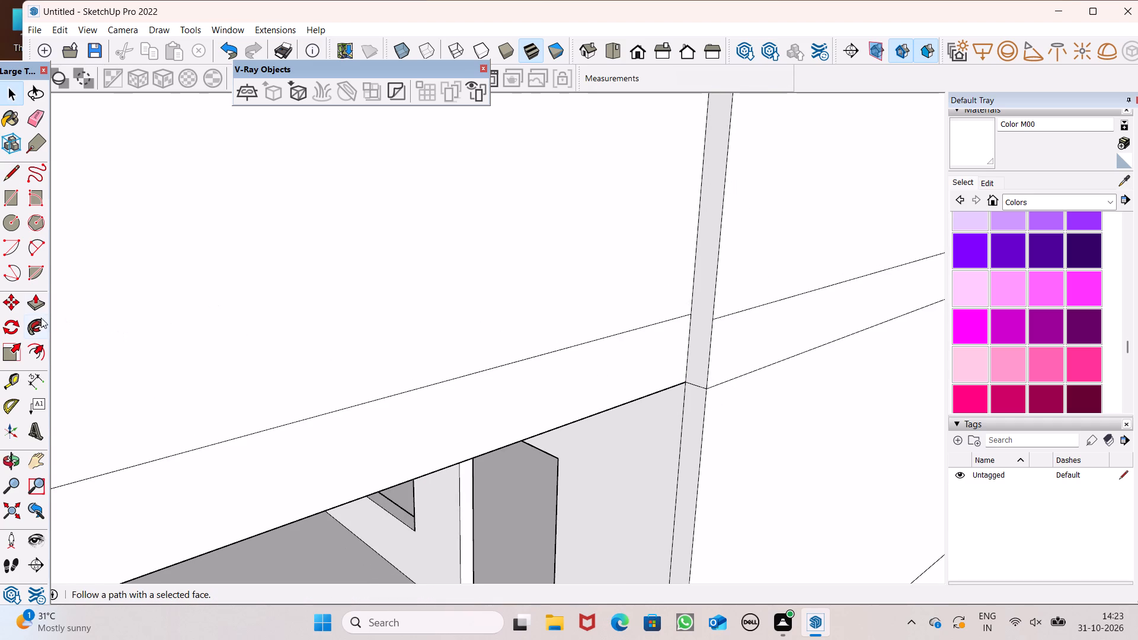
{"action": "left_click_drag", "start_coordinate": [41, 309], "coordinate": [54, 308]}
{"action": "scroll", "coordinate": [498, 322], "scroll_direction": "down", "scroll_amount": 3}
{"action": "middle_click_drag", "start_coordinate": [579, 335], "coordinate": [678, 355]}
{"action": "scroll", "coordinate": [675, 364], "scroll_direction": "down", "scroll_amount": 6}
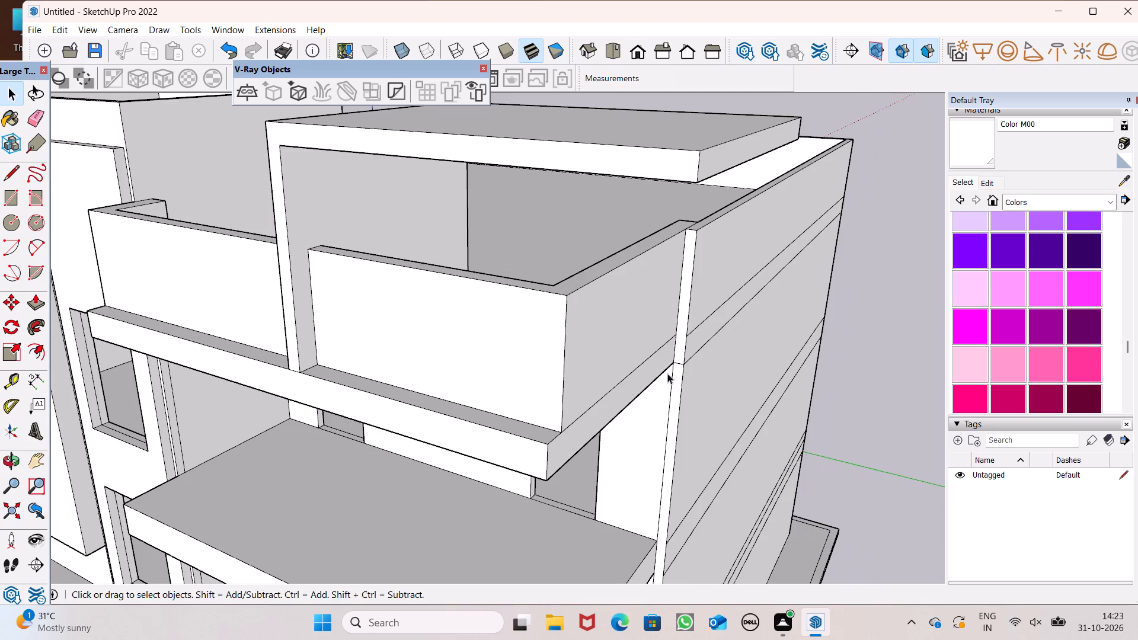
{"action": "middle_click_drag", "start_coordinate": [668, 373], "coordinate": [656, 389]}
{"action": "scroll", "coordinate": [665, 379], "scroll_direction": "up", "scroll_amount": 4}
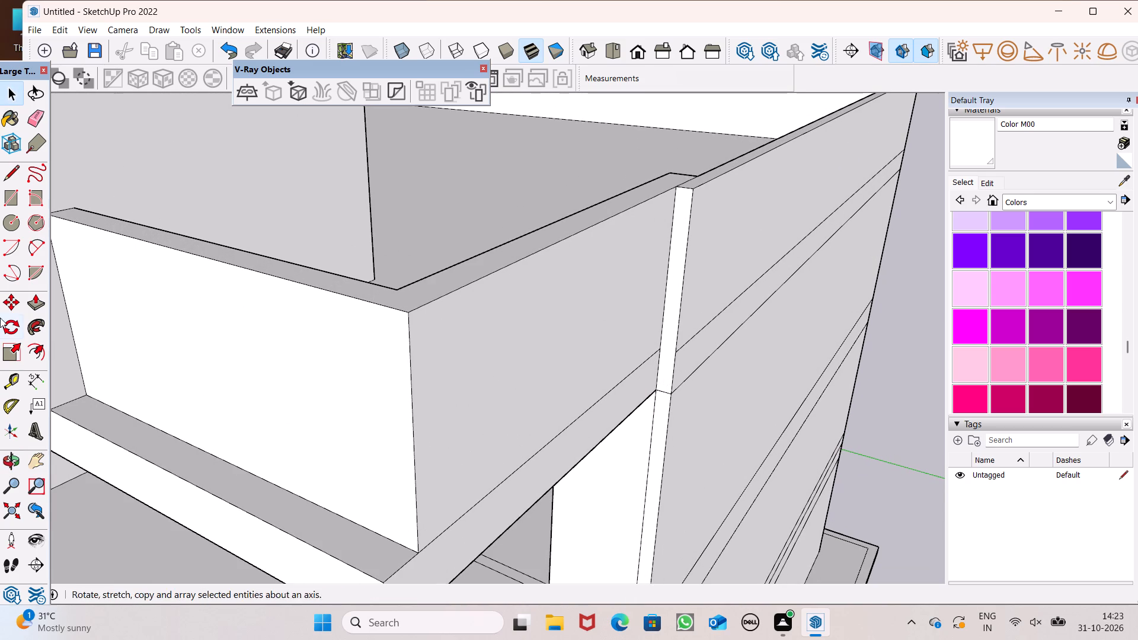
{"action": "left_click", "coordinate": [33, 302]}
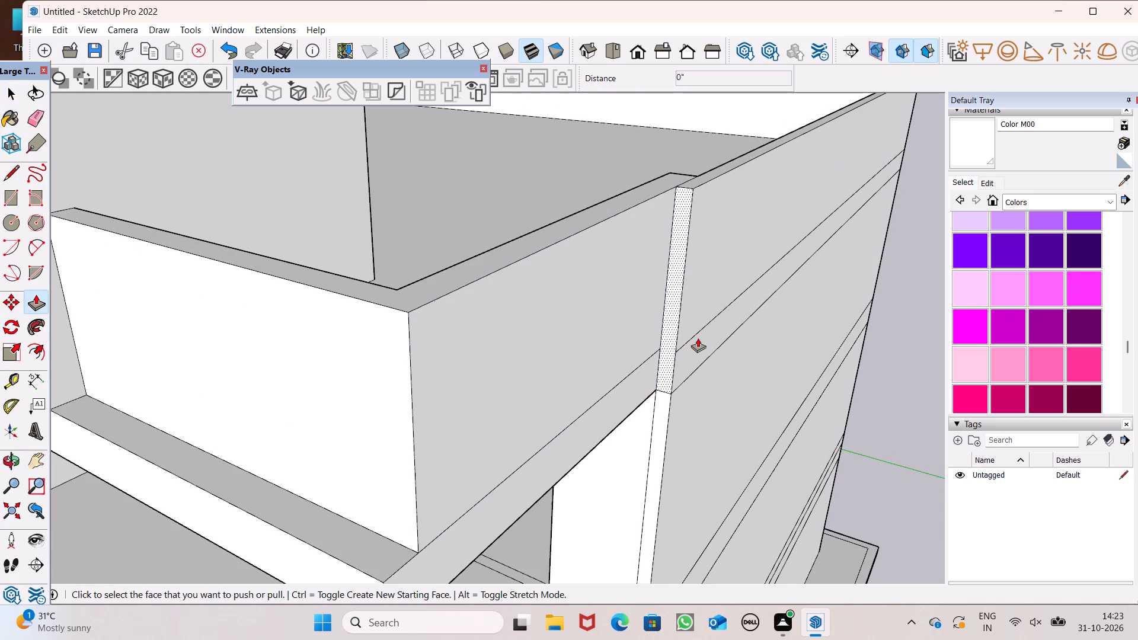
{"action": "left_click_drag", "start_coordinate": [675, 346], "coordinate": [596, 387]}
Examine the new canopy slab and the extended side wall against the parapet from below, the side, the front and above.
{"action": "scroll", "coordinate": [610, 349], "scroll_direction": "down", "scroll_amount": 5}
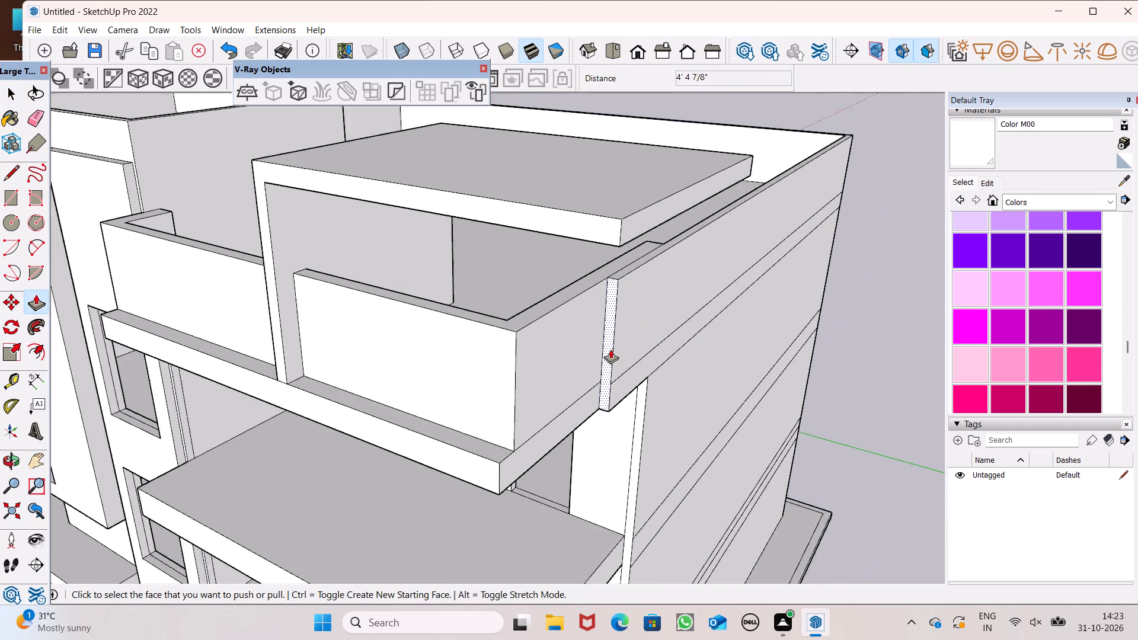
{"action": "scroll", "coordinate": [610, 349], "scroll_direction": "down", "scroll_amount": 2}
{"action": "middle_click_drag", "start_coordinate": [625, 382], "coordinate": [550, 216]}
{"action": "scroll", "coordinate": [508, 290], "scroll_direction": "down", "scroll_amount": 7}
{"action": "middle_click_drag", "start_coordinate": [490, 286], "coordinate": [411, 291]}
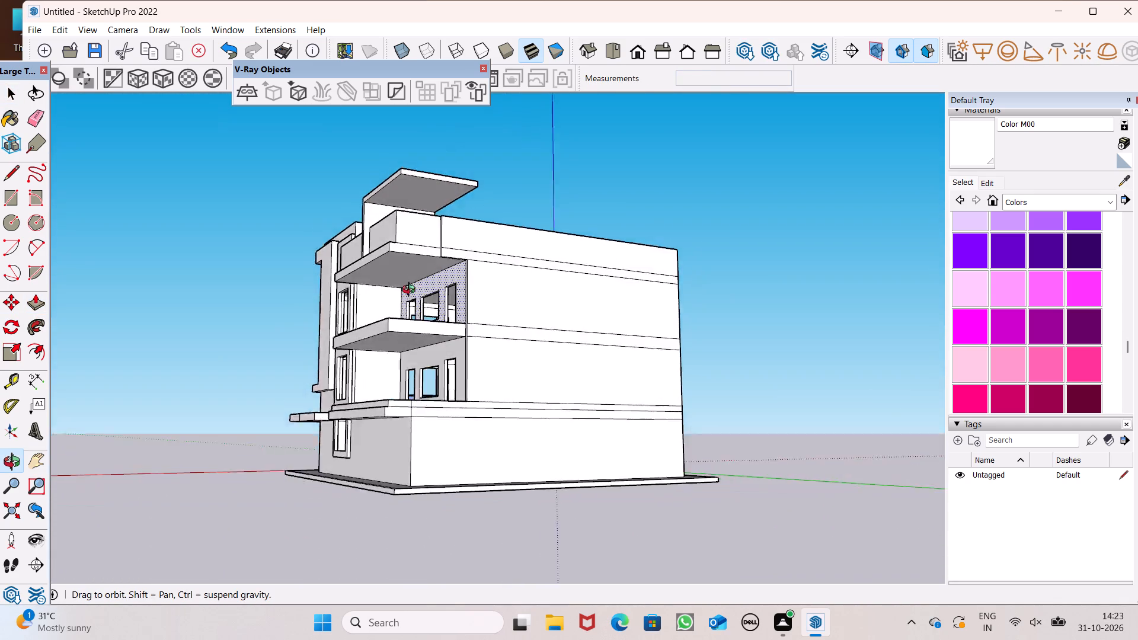
{"action": "middle_click_drag", "start_coordinate": [411, 291], "coordinate": [356, 365]}
{"action": "scroll", "coordinate": [395, 310], "scroll_direction": "up", "scroll_amount": 8}
{"action": "scroll", "coordinate": [452, 217], "scroll_direction": "down", "scroll_amount": 4}
{"action": "middle_click_drag", "start_coordinate": [439, 288], "coordinate": [411, 376]}
{"action": "scroll", "coordinate": [347, 417], "scroll_direction": "up", "scroll_amount": 6}
{"action": "scroll", "coordinate": [338, 354], "scroll_direction": "down", "scroll_amount": 3}
{"action": "middle_click_drag", "start_coordinate": [389, 392], "coordinate": [288, 379]}
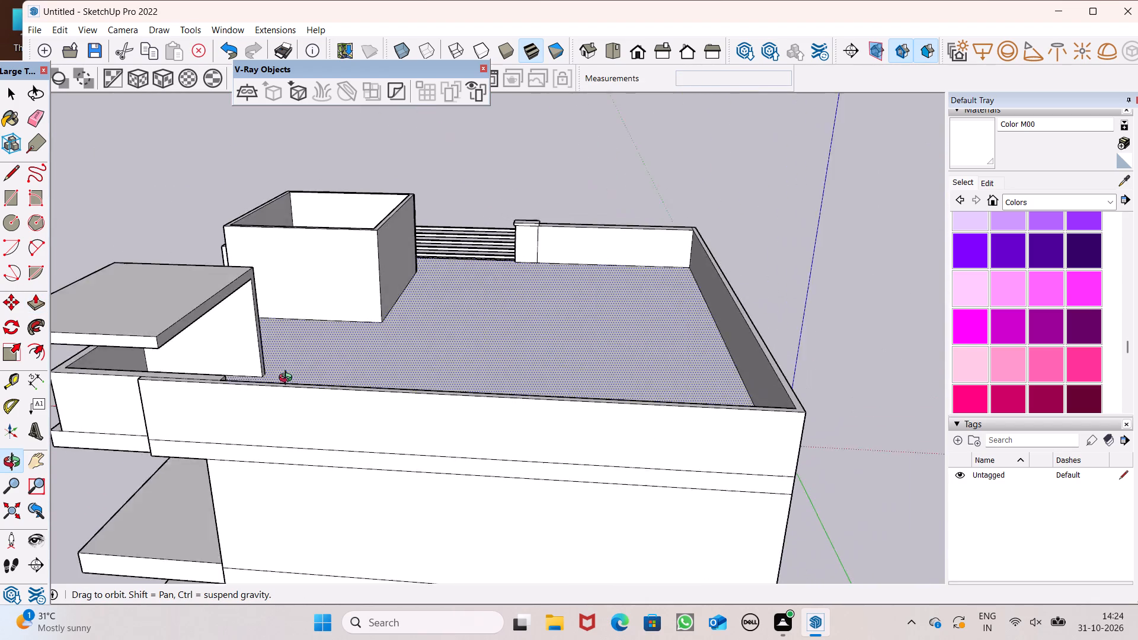
{"action": "middle_click_drag", "start_coordinate": [288, 379], "coordinate": [571, 326]}
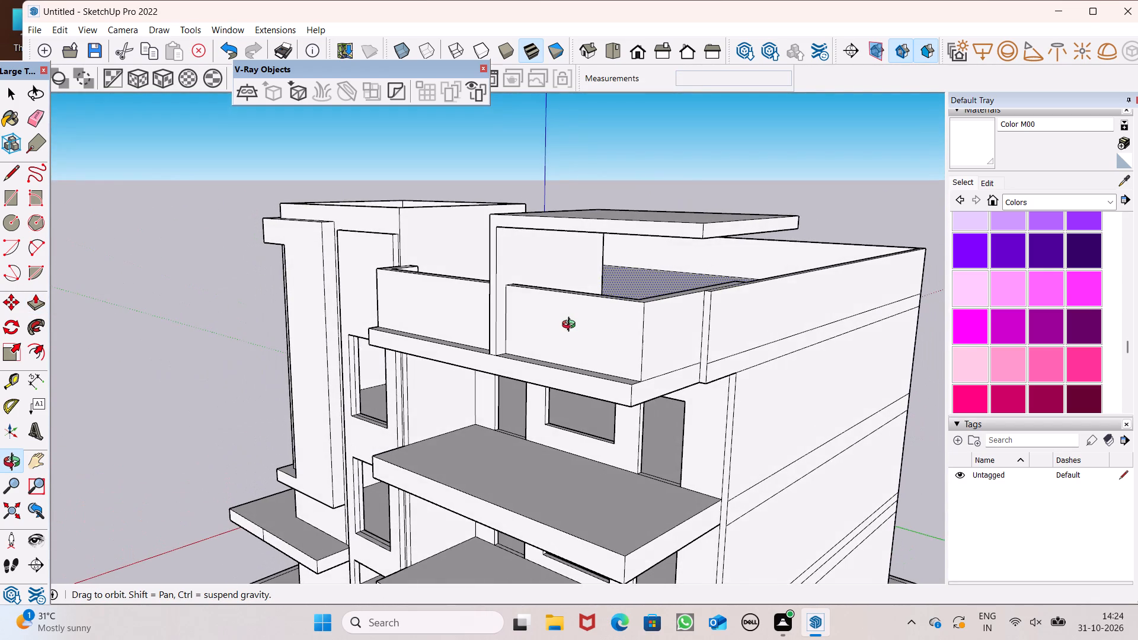
{"action": "middle_click_drag", "start_coordinate": [571, 326], "coordinate": [624, 372]}
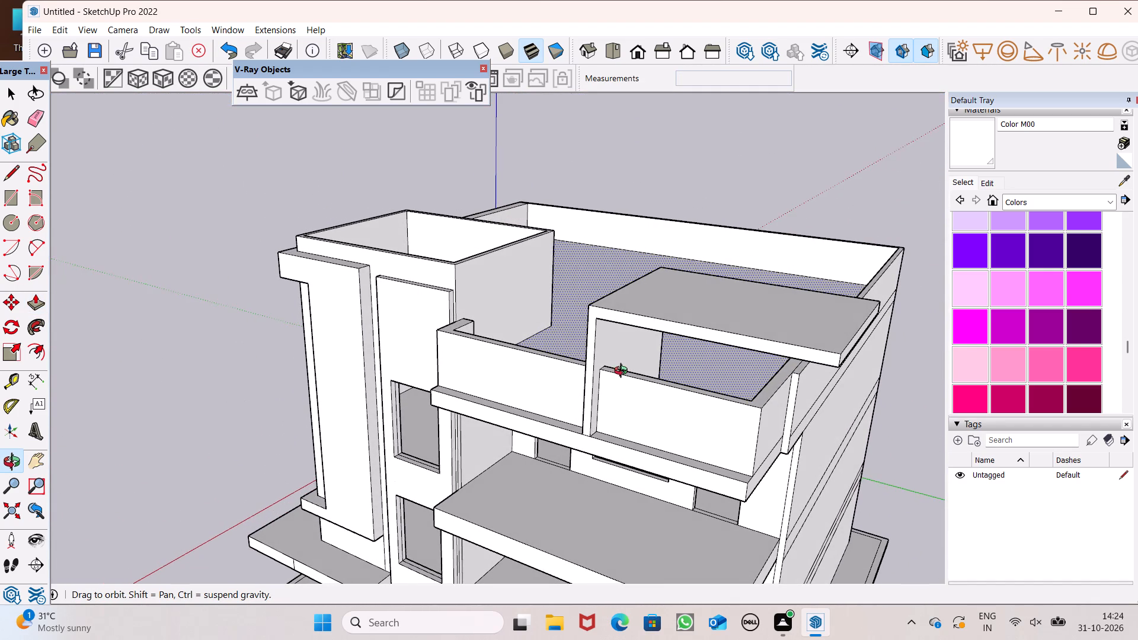
Push/Pull the upper side wall's front end forward 8' 3 15/16" along the parapet to the front corner of the roof-level ledge.
{"action": "middle_click_drag", "start_coordinate": [624, 372], "coordinate": [621, 343]}
{"action": "scroll", "coordinate": [769, 390], "scroll_direction": "up", "scroll_amount": 5}
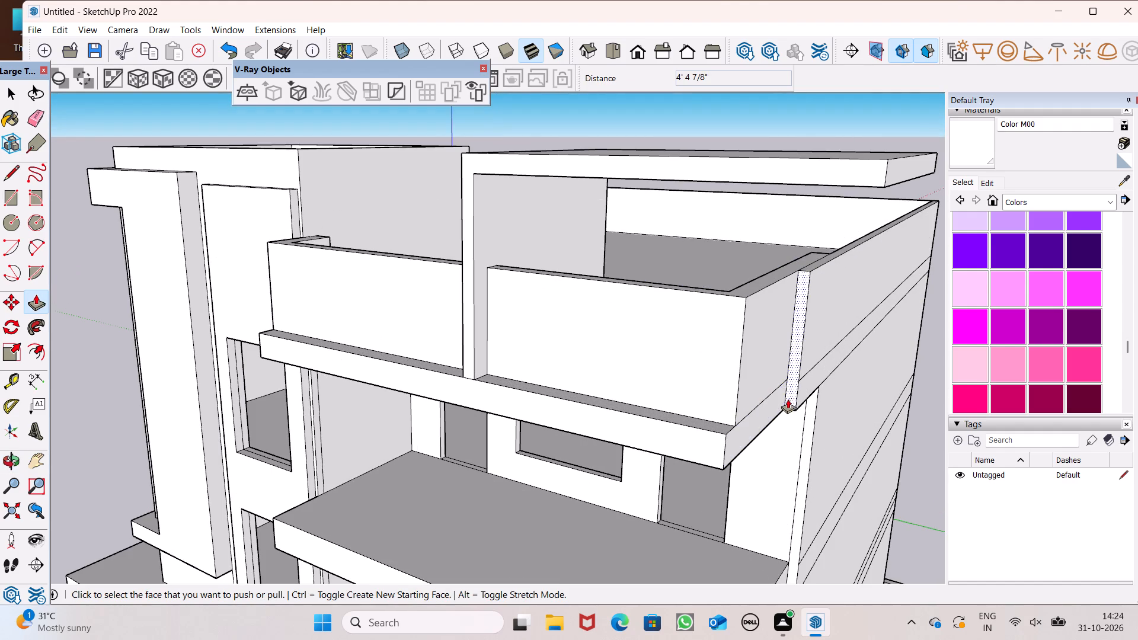
{"action": "left_click_drag", "start_coordinate": [789, 398], "coordinate": [715, 440]}
Push/Pull the canopy slab's outer end face inward about 4' 3" toward the extended side wall.
{"action": "scroll", "coordinate": [660, 378], "scroll_direction": "down", "scroll_amount": 3}
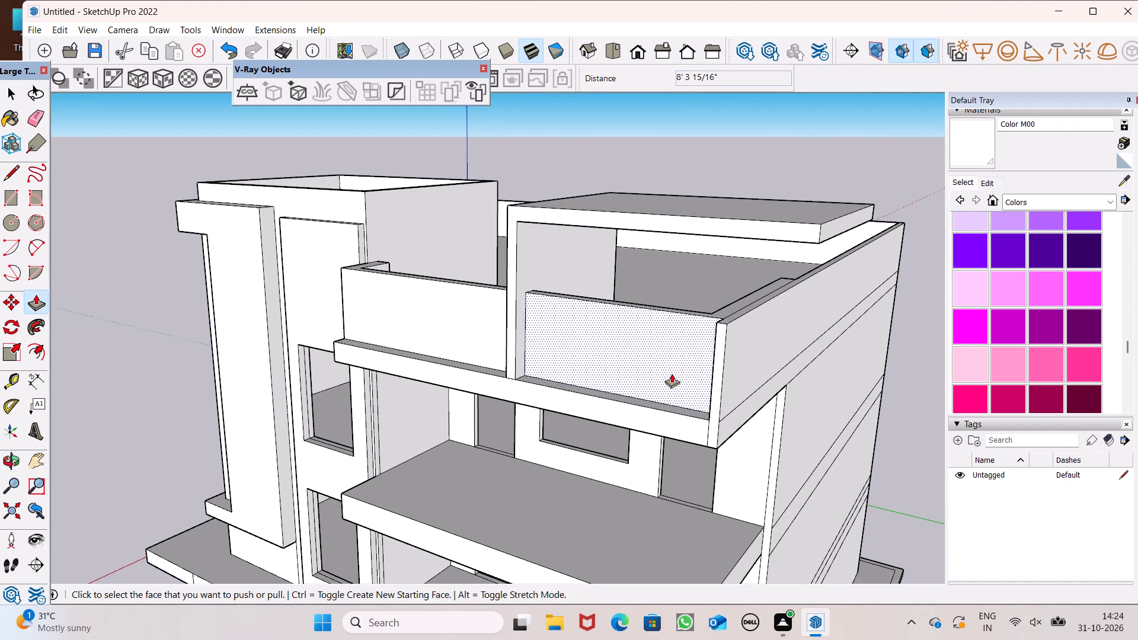
{"action": "middle_click_drag", "start_coordinate": [720, 350], "coordinate": [720, 366]}
{"action": "scroll", "coordinate": [840, 244], "scroll_direction": "up", "scroll_amount": 3}
{"action": "left_click_drag", "start_coordinate": [826, 261], "coordinate": [824, 261]}
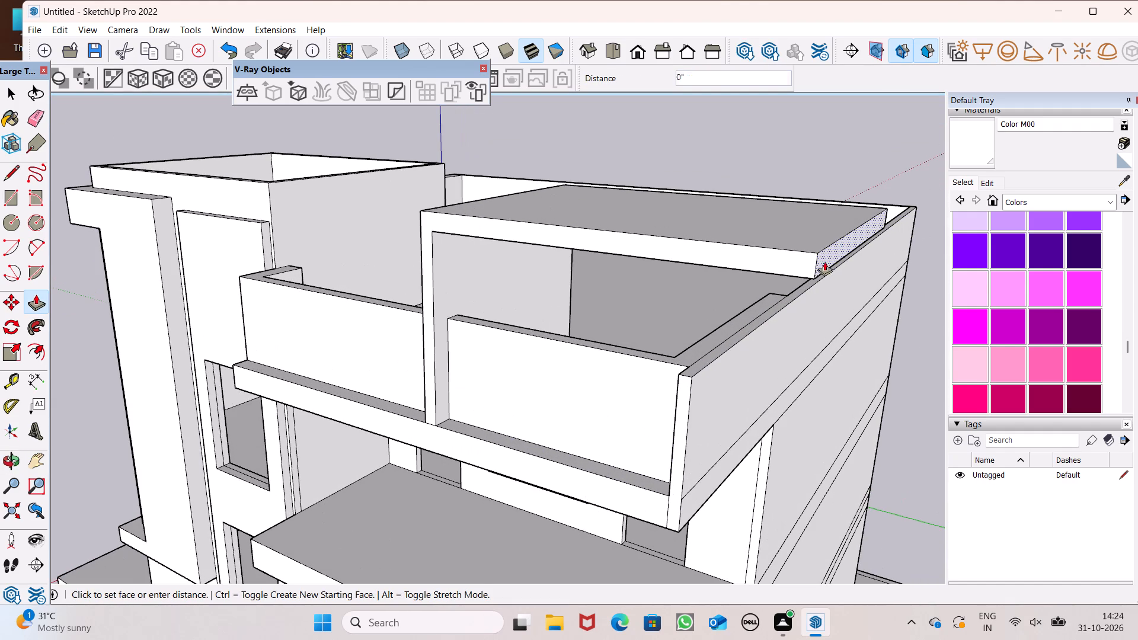
{"action": "left_click_drag", "start_coordinate": [824, 261], "coordinate": [752, 320]}
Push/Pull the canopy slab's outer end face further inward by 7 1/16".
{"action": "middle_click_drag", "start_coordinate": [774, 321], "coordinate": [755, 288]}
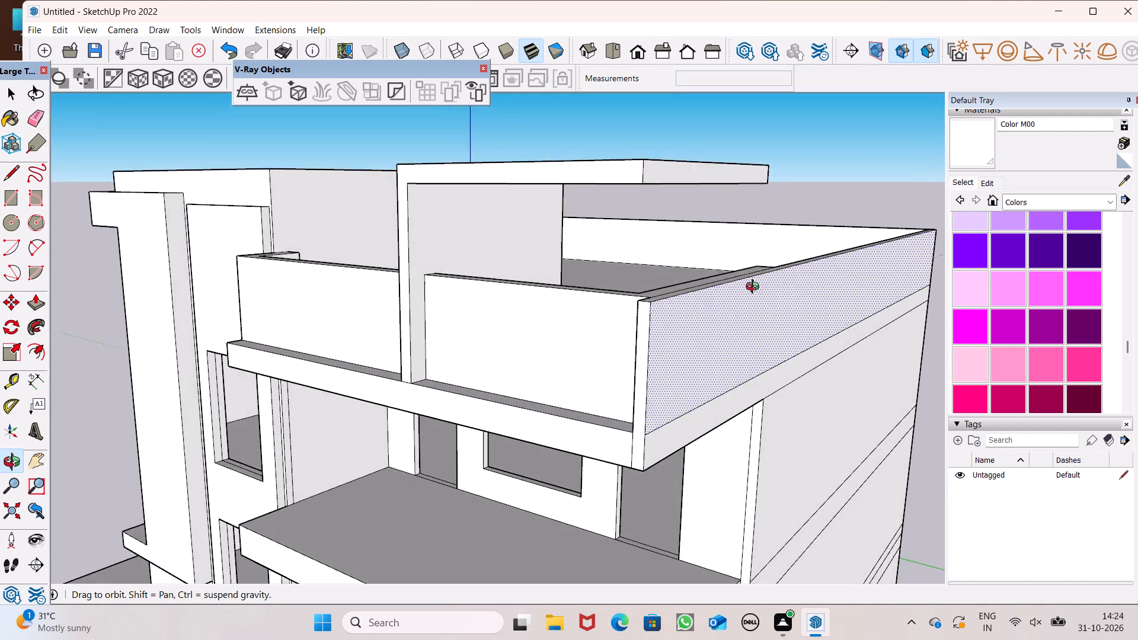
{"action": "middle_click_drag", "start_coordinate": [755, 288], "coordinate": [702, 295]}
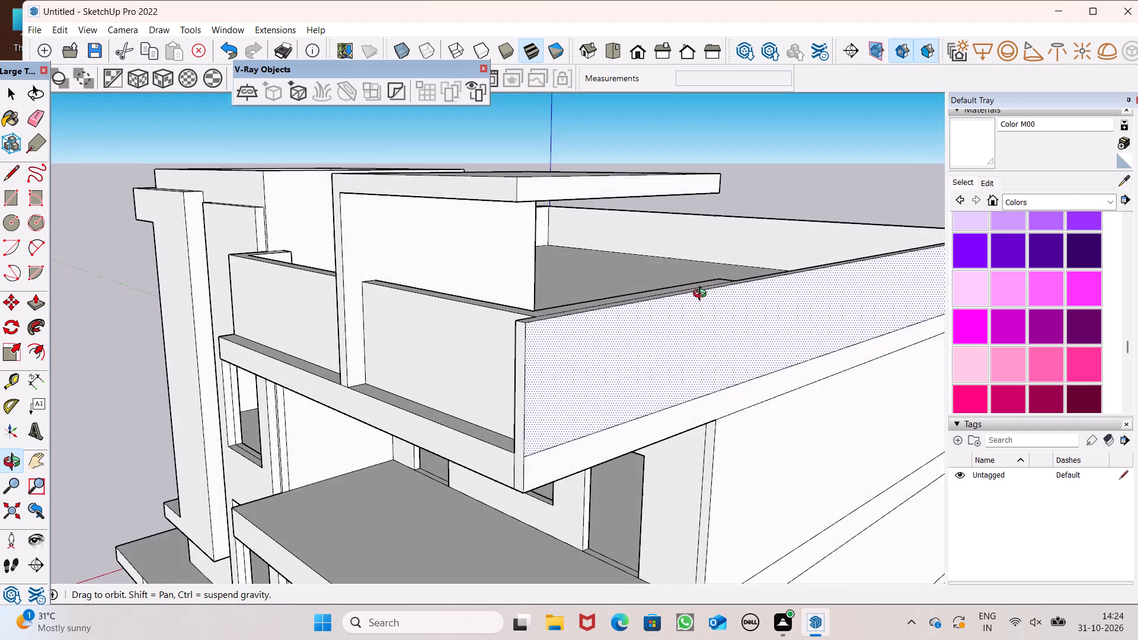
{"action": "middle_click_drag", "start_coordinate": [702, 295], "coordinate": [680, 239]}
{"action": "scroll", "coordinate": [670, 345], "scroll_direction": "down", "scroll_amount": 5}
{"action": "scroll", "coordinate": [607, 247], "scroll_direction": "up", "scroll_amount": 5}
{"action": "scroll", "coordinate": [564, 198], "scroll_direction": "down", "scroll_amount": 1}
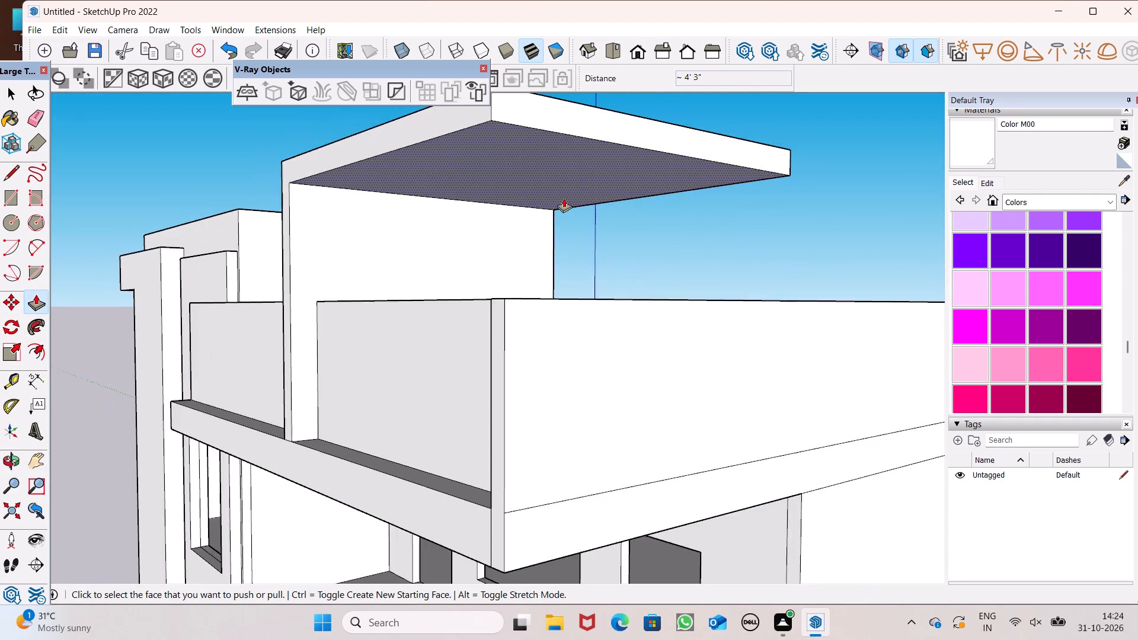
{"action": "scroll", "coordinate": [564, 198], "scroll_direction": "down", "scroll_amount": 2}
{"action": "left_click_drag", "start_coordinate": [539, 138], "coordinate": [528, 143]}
Push/Pull the canopy slab's outer end face outward 7 1/16" to line up with the top corner at the side wall's front end.
{"action": "middle_click_drag", "start_coordinate": [547, 161], "coordinate": [547, 116]}
{"action": "scroll", "coordinate": [546, 115], "scroll_direction": "up", "scroll_amount": 1}
{"action": "scroll", "coordinate": [535, 172], "scroll_direction": "down", "scroll_amount": 6}
{"action": "scroll", "coordinate": [560, 140], "scroll_direction": "up", "scroll_amount": 4}
{"action": "scroll", "coordinate": [562, 148], "scroll_direction": "down", "scroll_amount": 5}
{"action": "middle_click_drag", "start_coordinate": [562, 181], "coordinate": [660, 332]}
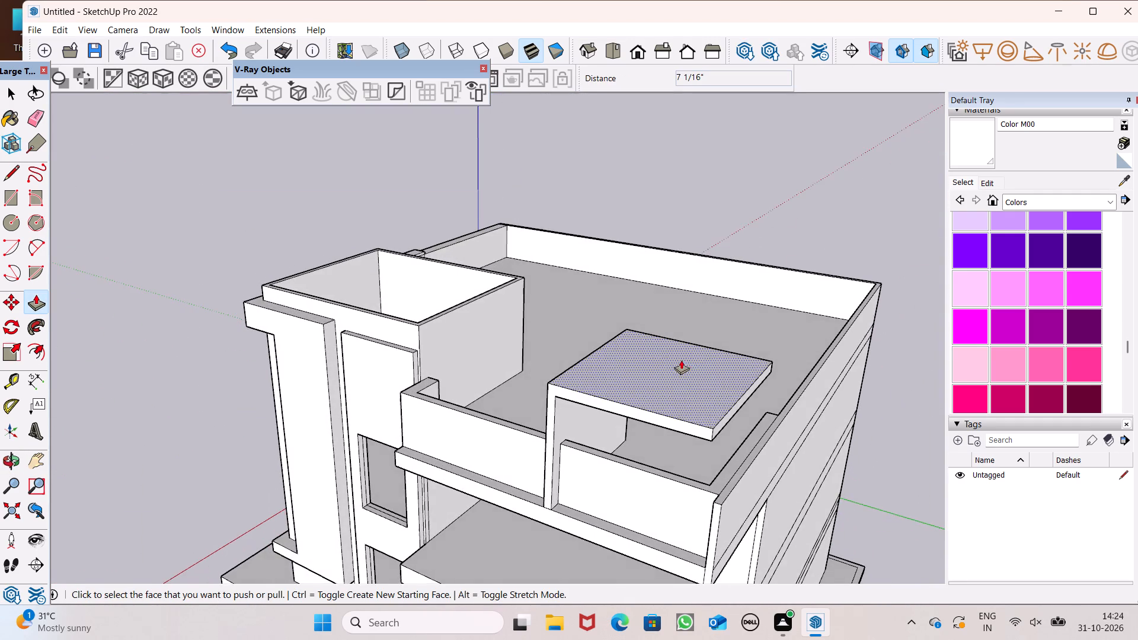
{"action": "scroll", "coordinate": [688, 355], "scroll_direction": "down", "scroll_amount": 3}
{"action": "scroll", "coordinate": [756, 395], "scroll_direction": "up", "scroll_amount": 3}
{"action": "scroll", "coordinate": [682, 351], "scroll_direction": "down", "scroll_amount": 1}
{"action": "scroll", "coordinate": [708, 415], "scroll_direction": "up", "scroll_amount": 6}
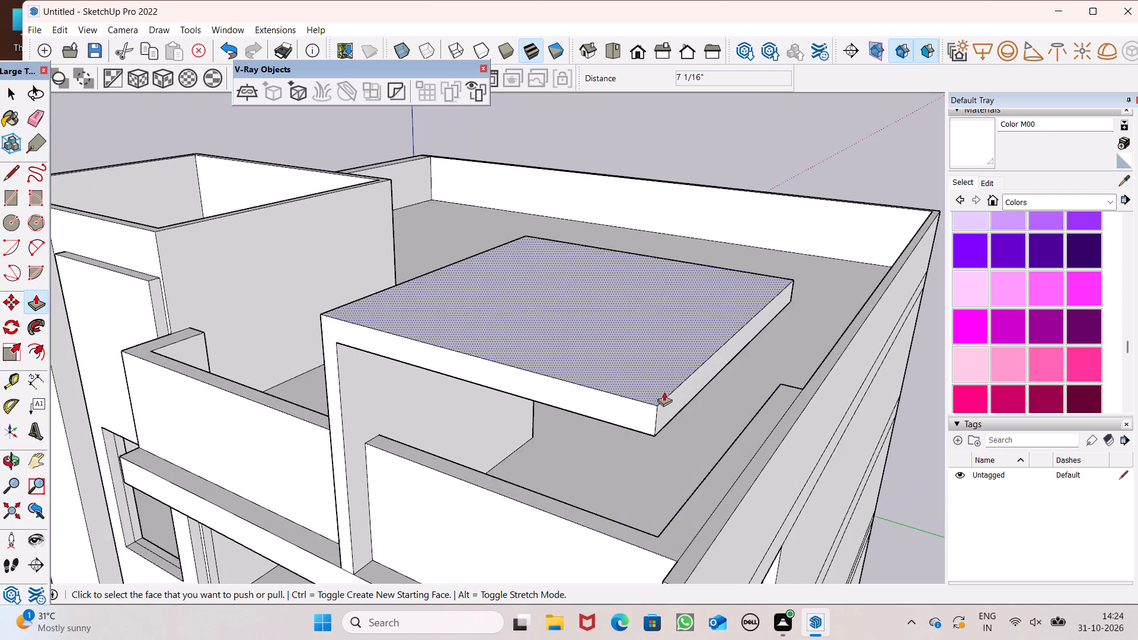
{"action": "scroll", "coordinate": [712, 314], "scroll_direction": "down", "scroll_amount": 6}
{"action": "scroll", "coordinate": [711, 385], "scroll_direction": "up", "scroll_amount": 4}
{"action": "left_click_drag", "start_coordinate": [679, 356], "coordinate": [684, 513]}
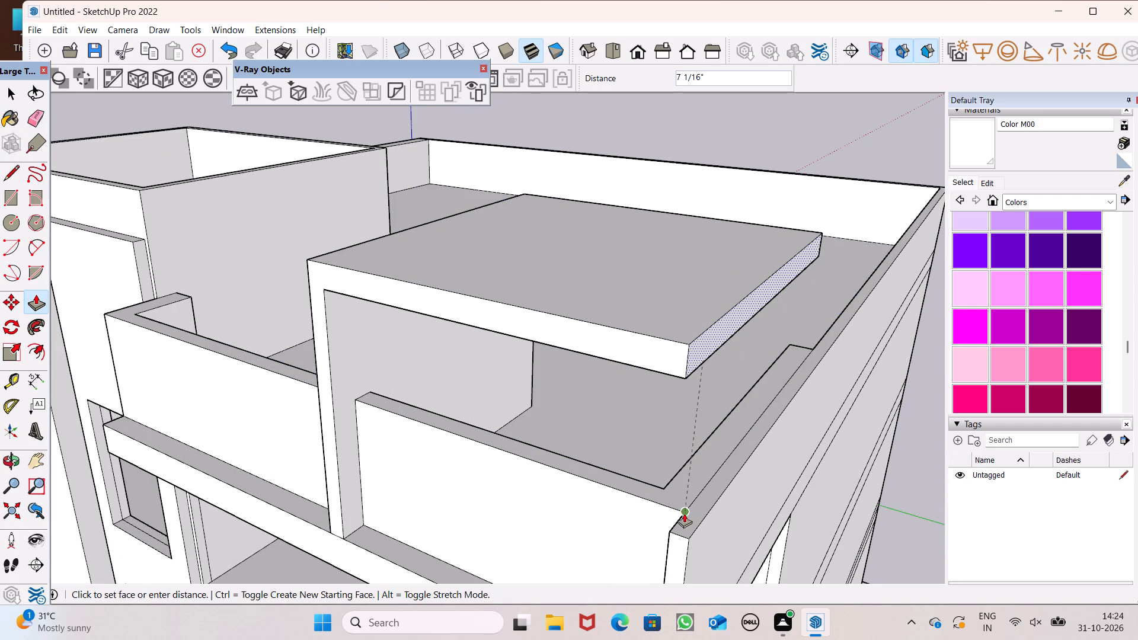
{"action": "left_click_drag", "start_coordinate": [684, 513], "coordinate": [681, 513]}
Draw a line about 12' 6 3/4" long across the canopy slab's underside, parallel to and just inside its outer end.
{"action": "scroll", "coordinate": [706, 429], "scroll_direction": "up", "scroll_amount": 1}
{"action": "middle_click_drag", "start_coordinate": [706, 429], "coordinate": [626, 169]}
{"action": "scroll", "coordinate": [632, 176], "scroll_direction": "up", "scroll_amount": 1}
{"action": "scroll", "coordinate": [608, 340], "scroll_direction": "down", "scroll_amount": 16}
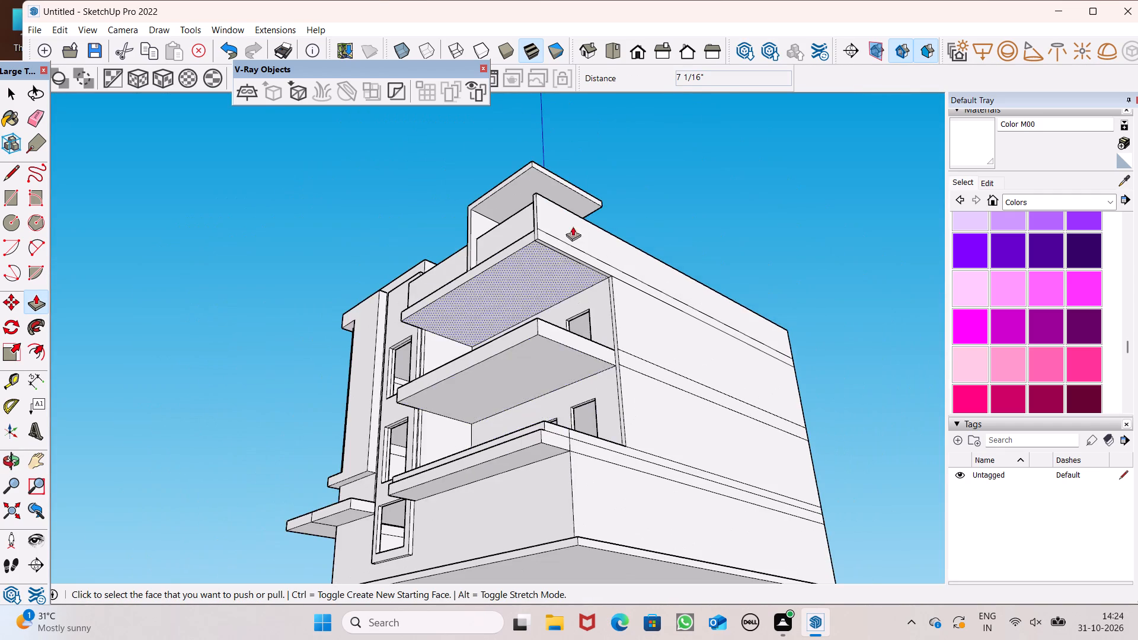
{"action": "scroll", "coordinate": [567, 128], "scroll_direction": "up", "scroll_amount": 7}
{"action": "middle_click_drag", "start_coordinate": [583, 148], "coordinate": [378, 124]}
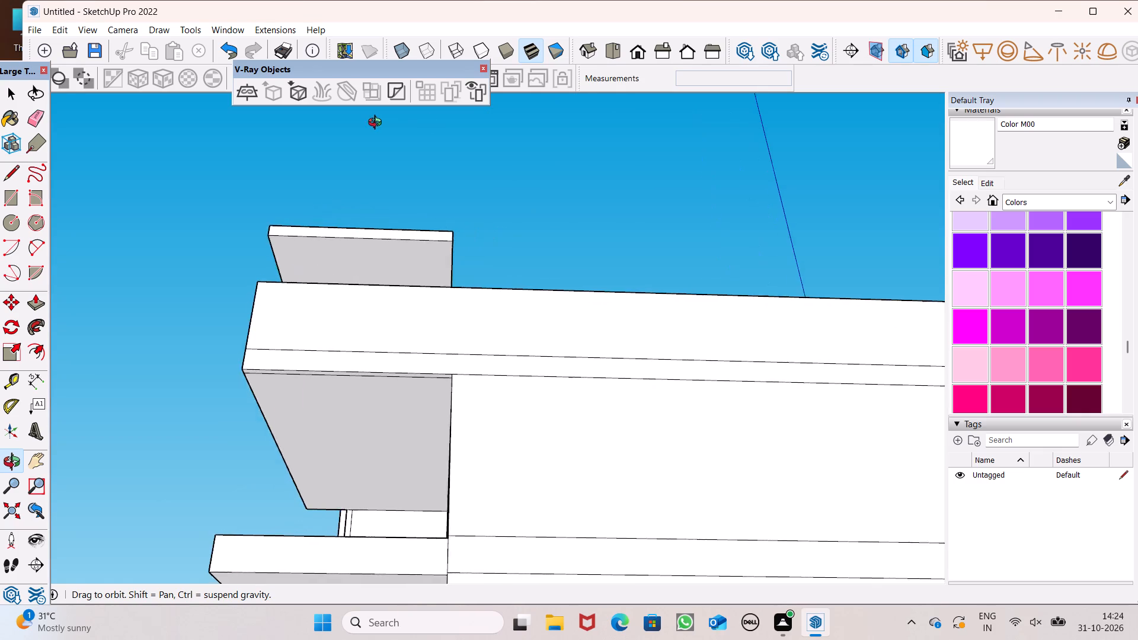
{"action": "middle_click_drag", "start_coordinate": [378, 124], "coordinate": [373, 124]}
{"action": "scroll", "coordinate": [330, 189], "scroll_direction": "up", "scroll_amount": 5}
{"action": "left_click", "coordinate": [11, 175]}
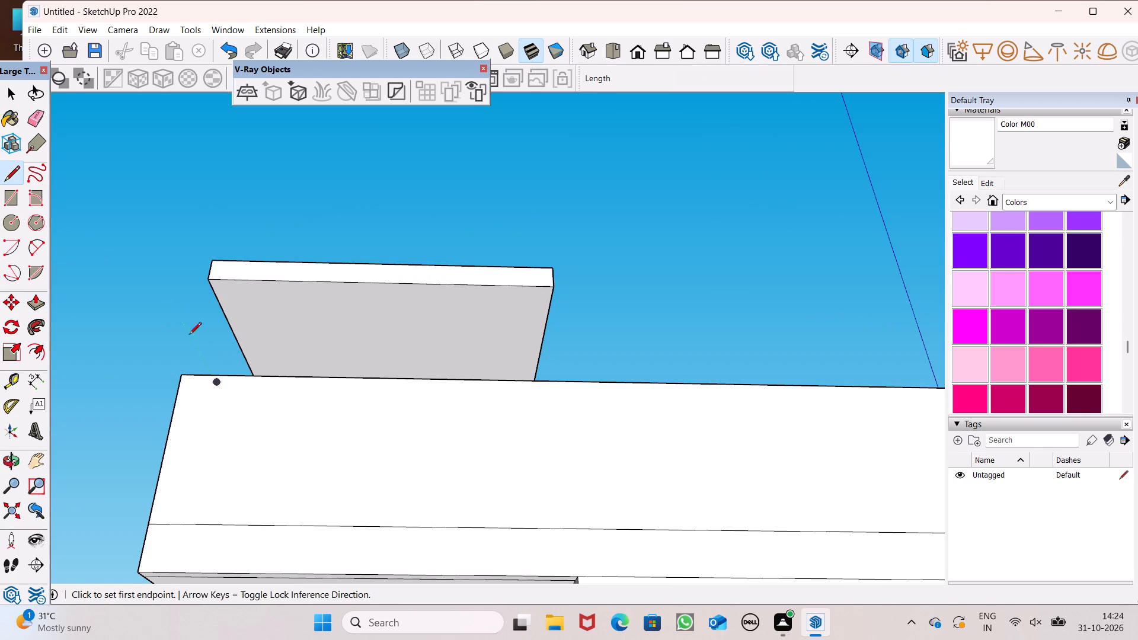
{"action": "middle_click_drag", "start_coordinate": [238, 347], "coordinate": [246, 322]}
{"action": "scroll", "coordinate": [245, 320], "scroll_direction": "up", "scroll_amount": 1}
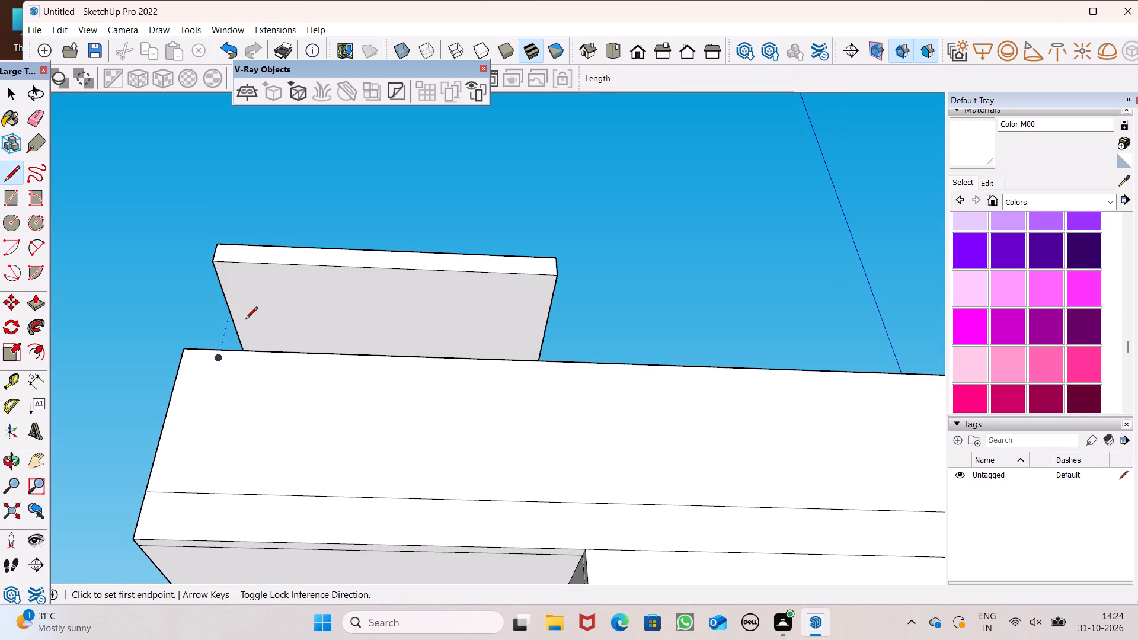
{"action": "scroll", "coordinate": [245, 320], "scroll_direction": "up", "scroll_amount": 3}
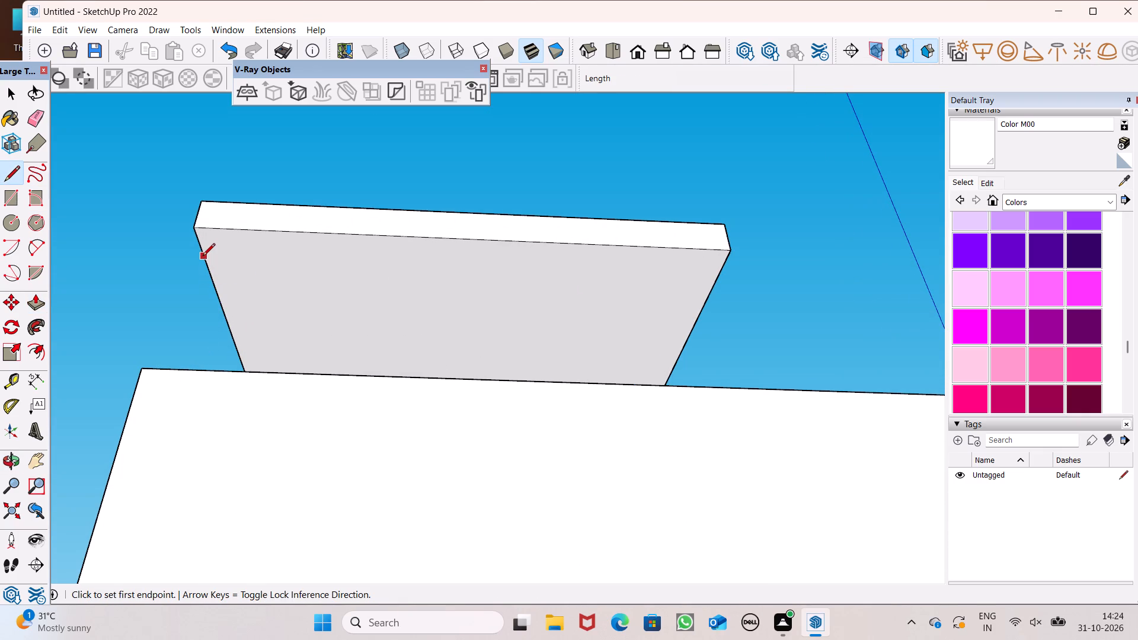
{"action": "left_click", "coordinate": [203, 256]}
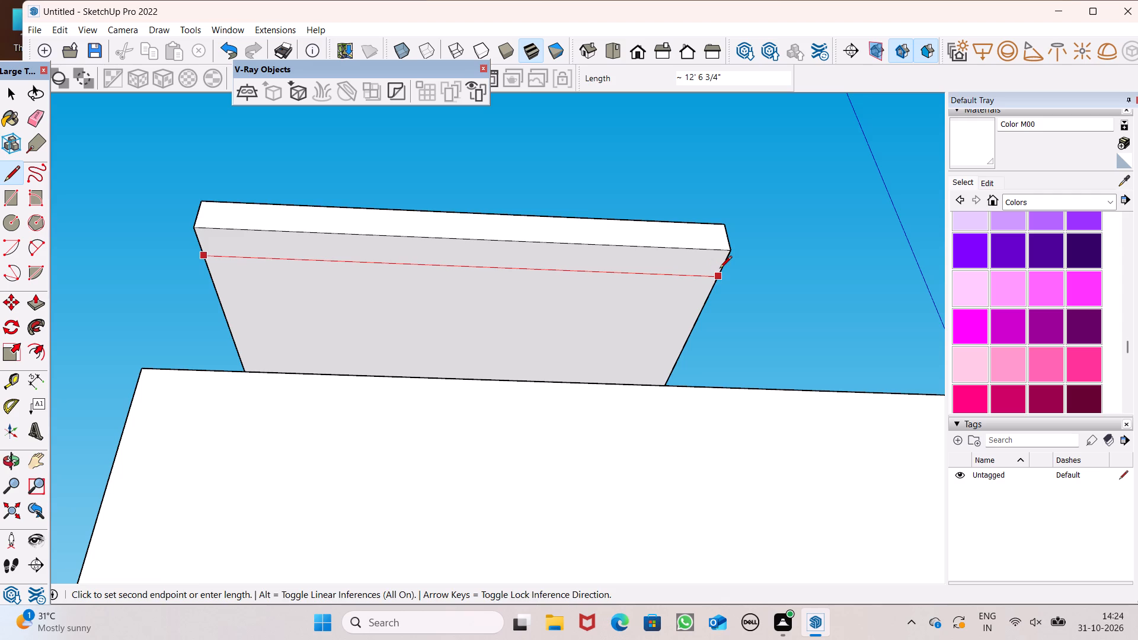
{"action": "left_click", "coordinate": [720, 269]}
Draw a 10 9/16" line across the top of the thickened parapet beside the side wall, below the canopy.
{"action": "scroll", "coordinate": [670, 232], "scroll_direction": "down", "scroll_amount": 5}
{"action": "middle_click_drag", "start_coordinate": [669, 233], "coordinate": [928, 260]}
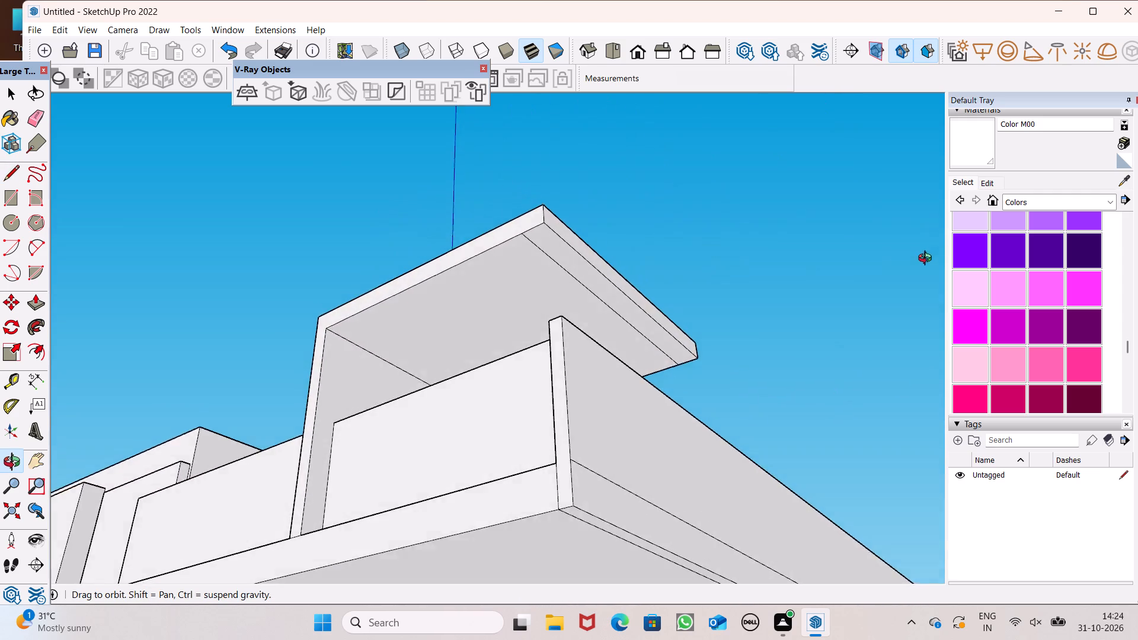
{"action": "middle_click_drag", "start_coordinate": [928, 260], "coordinate": [909, 434]}
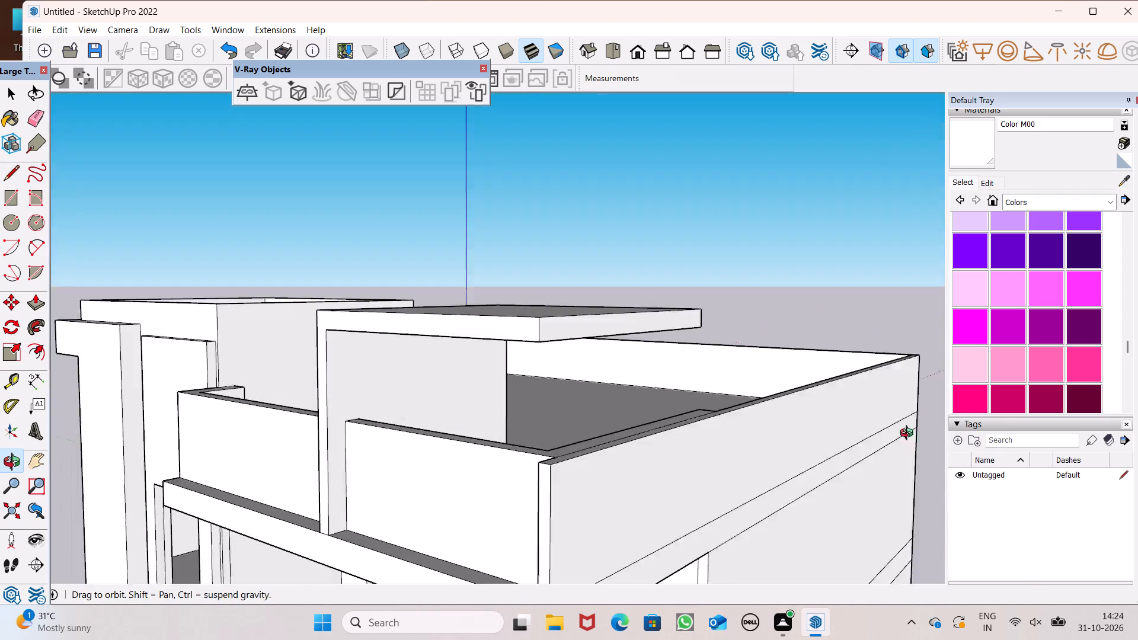
{"action": "middle_click_drag", "start_coordinate": [909, 434], "coordinate": [890, 422]}
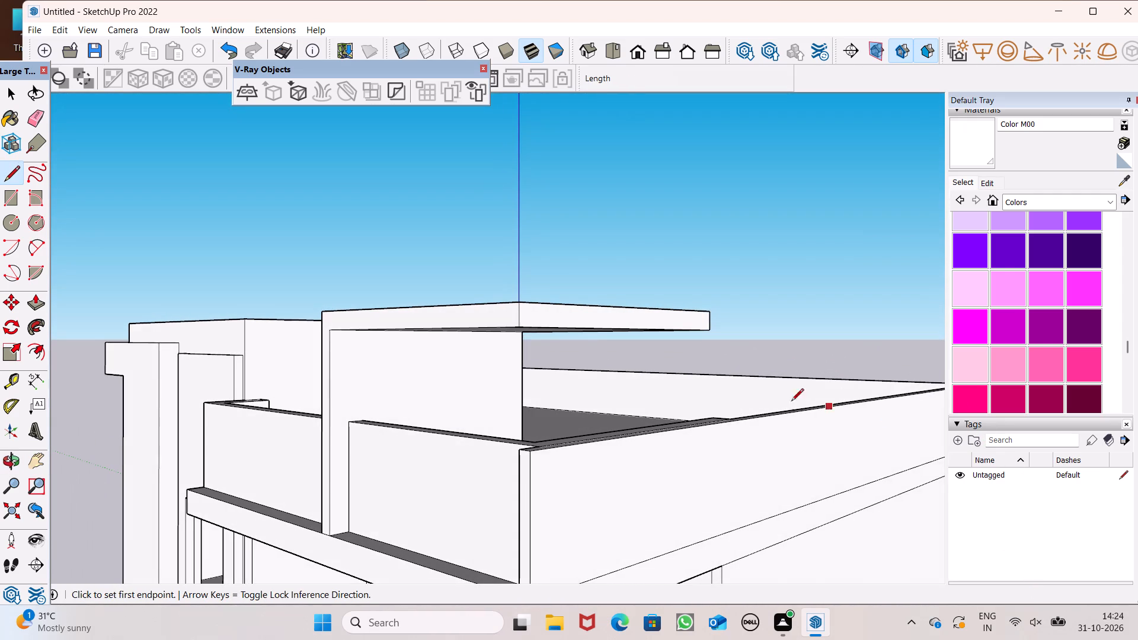
{"action": "left_click", "coordinate": [10, 179]}
{"action": "middle_click_drag", "start_coordinate": [647, 424], "coordinate": [685, 503]}
{"action": "scroll", "coordinate": [661, 385], "scroll_direction": "down", "scroll_amount": 7}
{"action": "scroll", "coordinate": [824, 620], "scroll_direction": "up", "scroll_amount": 3}
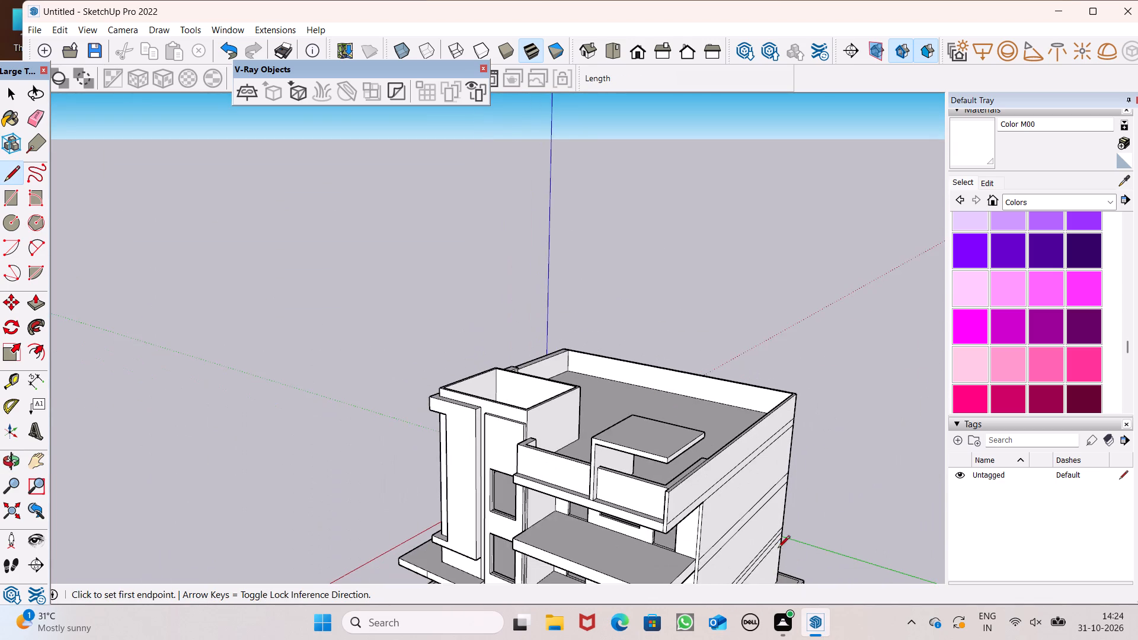
{"action": "scroll", "coordinate": [778, 549], "scroll_direction": "up", "scroll_amount": 5}
{"action": "scroll", "coordinate": [634, 445], "scroll_direction": "up", "scroll_amount": 6}
{"action": "scroll", "coordinate": [577, 444], "scroll_direction": "up", "scroll_amount": 5}
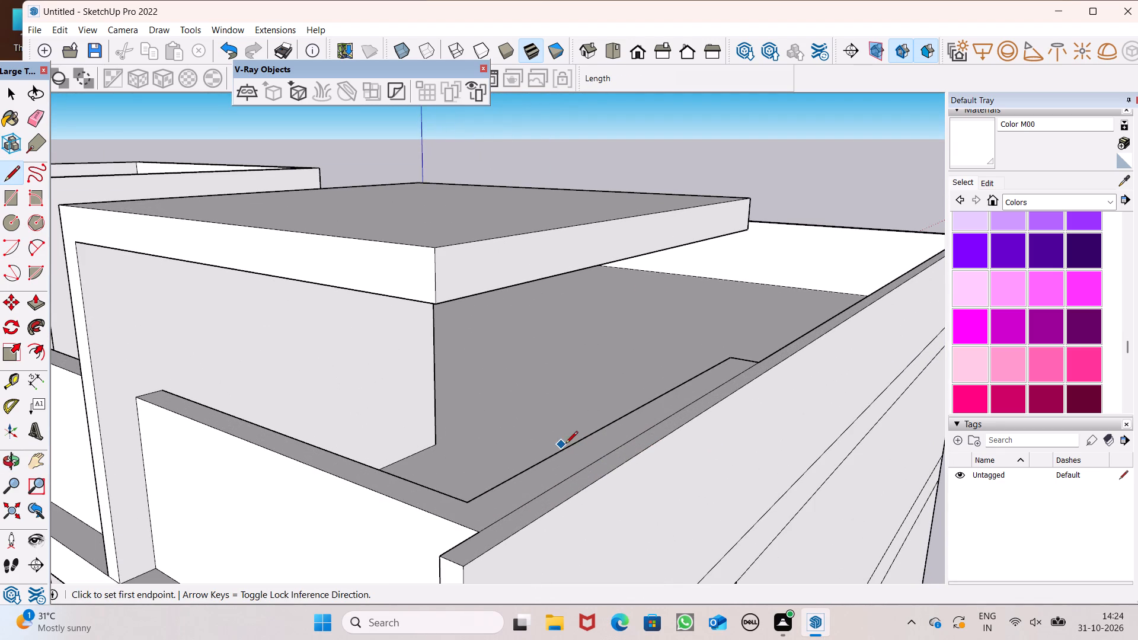
{"action": "left_click_drag", "start_coordinate": [568, 442], "coordinate": [573, 447]}
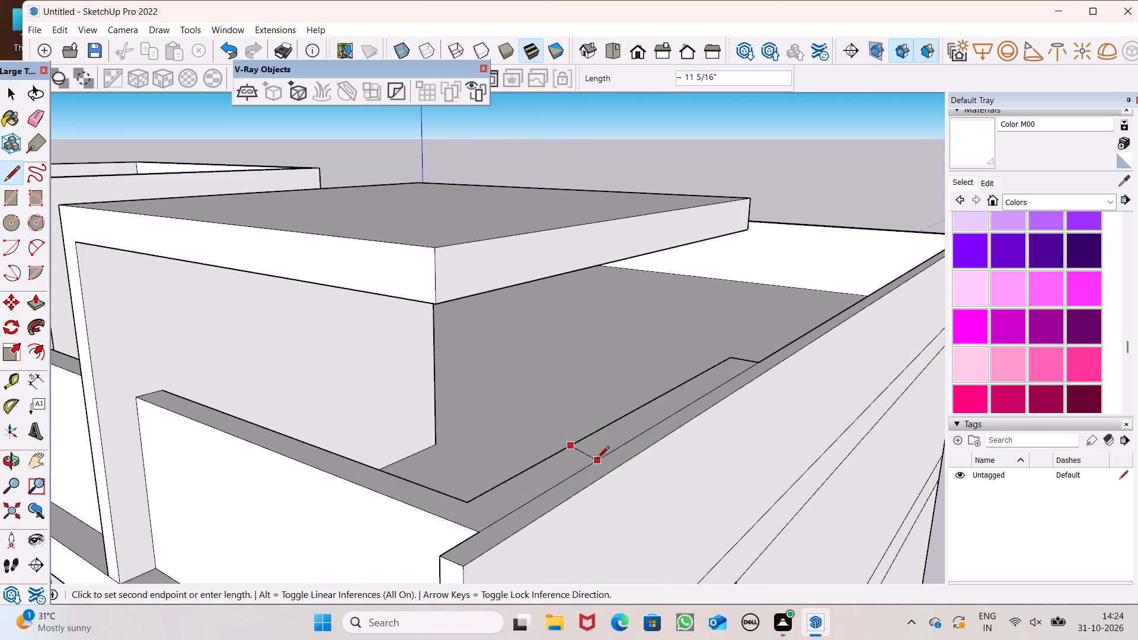
{"action": "left_click", "coordinate": [610, 461]}
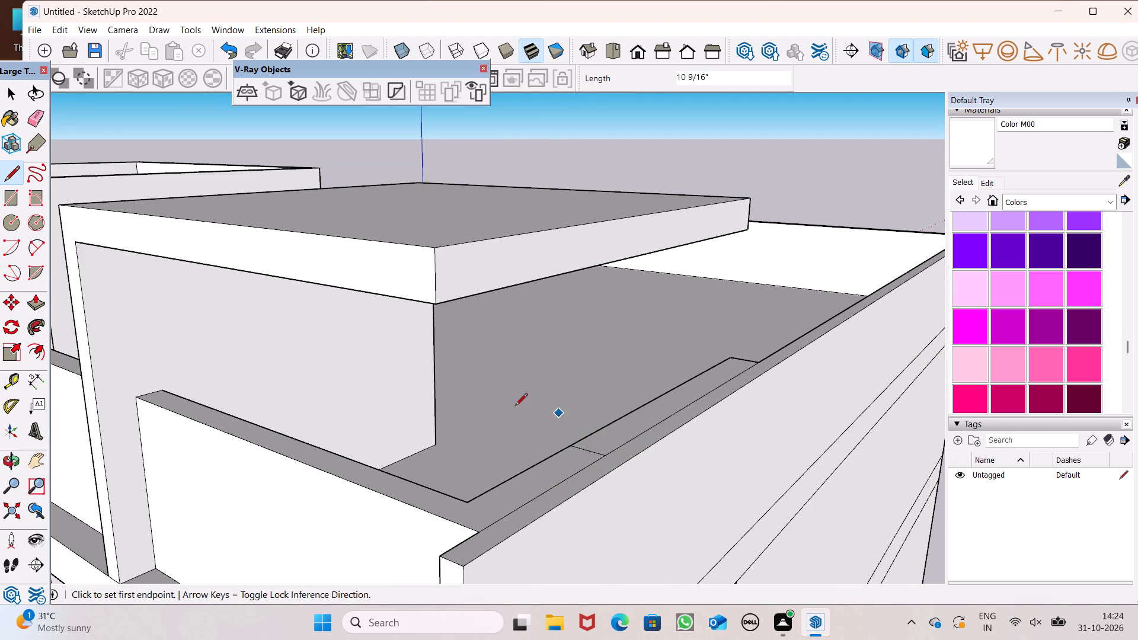
Push/Pull the parapet top behind the new line up about 4' 1 15/16" to meet the canopy slab.
{"action": "left_click", "coordinate": [35, 299]}
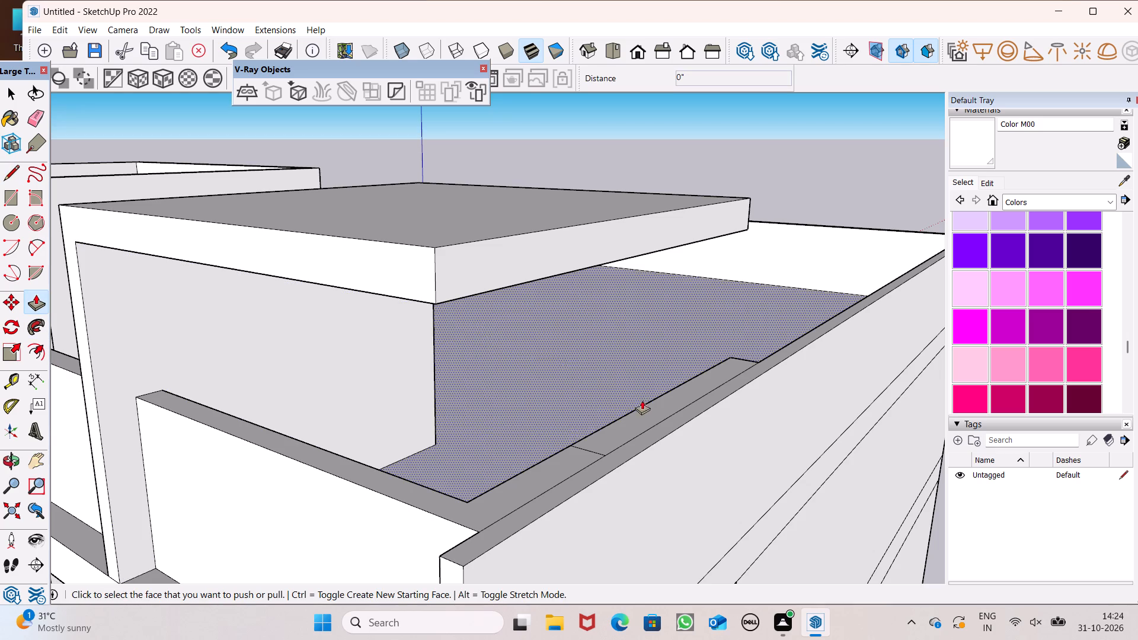
{"action": "left_click_drag", "start_coordinate": [644, 410], "coordinate": [562, 272]}
Push/Pull the raised wall's rear end face in about 1' 10 1/4", back to the canopy slab's rear edge.
{"action": "scroll", "coordinate": [598, 305], "scroll_direction": "down", "scroll_amount": 4}
{"action": "middle_click_drag", "start_coordinate": [800, 331], "coordinate": [638, 385]}
{"action": "scroll", "coordinate": [571, 366], "scroll_direction": "down", "scroll_amount": 4}
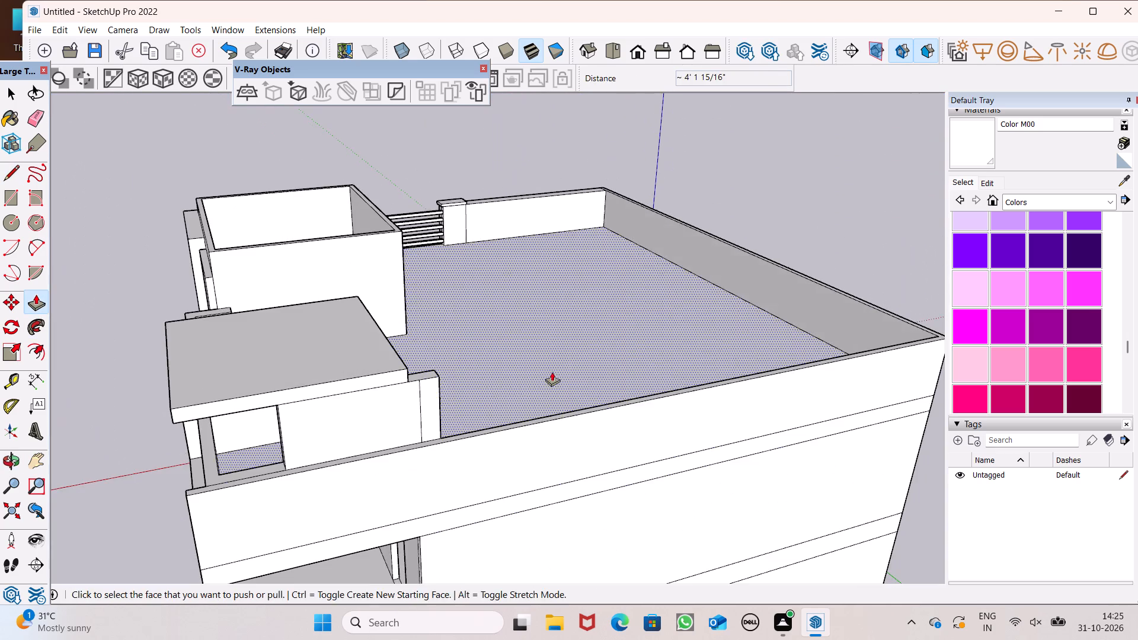
{"action": "middle_click_drag", "start_coordinate": [542, 380], "coordinate": [380, 417]}
{"action": "scroll", "coordinate": [175, 429], "scroll_direction": "up", "scroll_amount": 10}
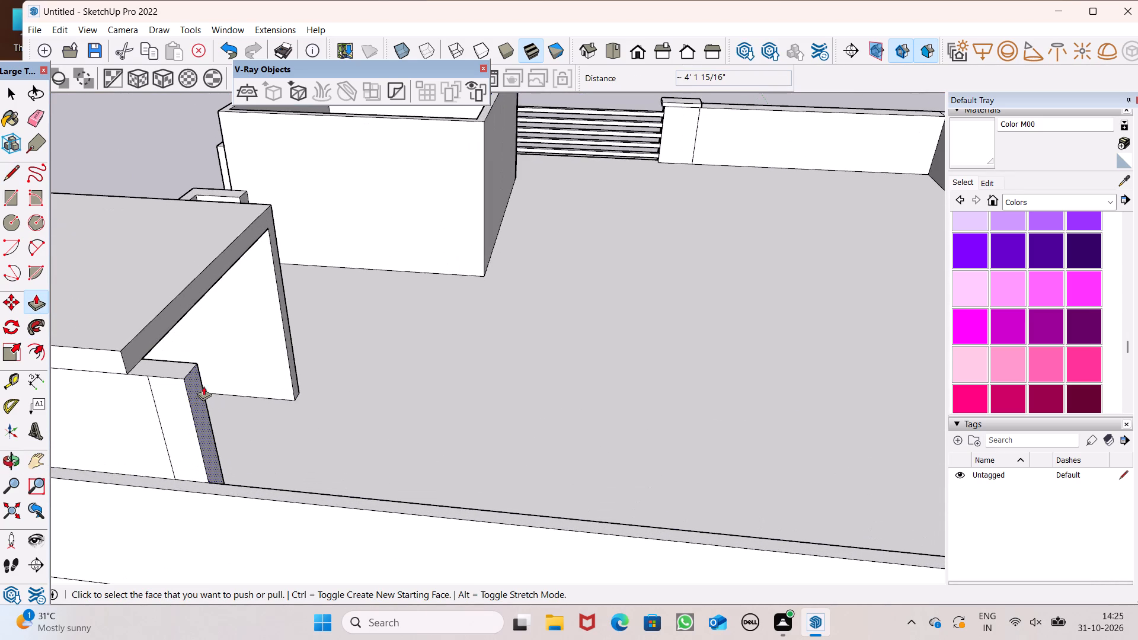
{"action": "left_click_drag", "start_coordinate": [203, 385], "coordinate": [137, 354]}
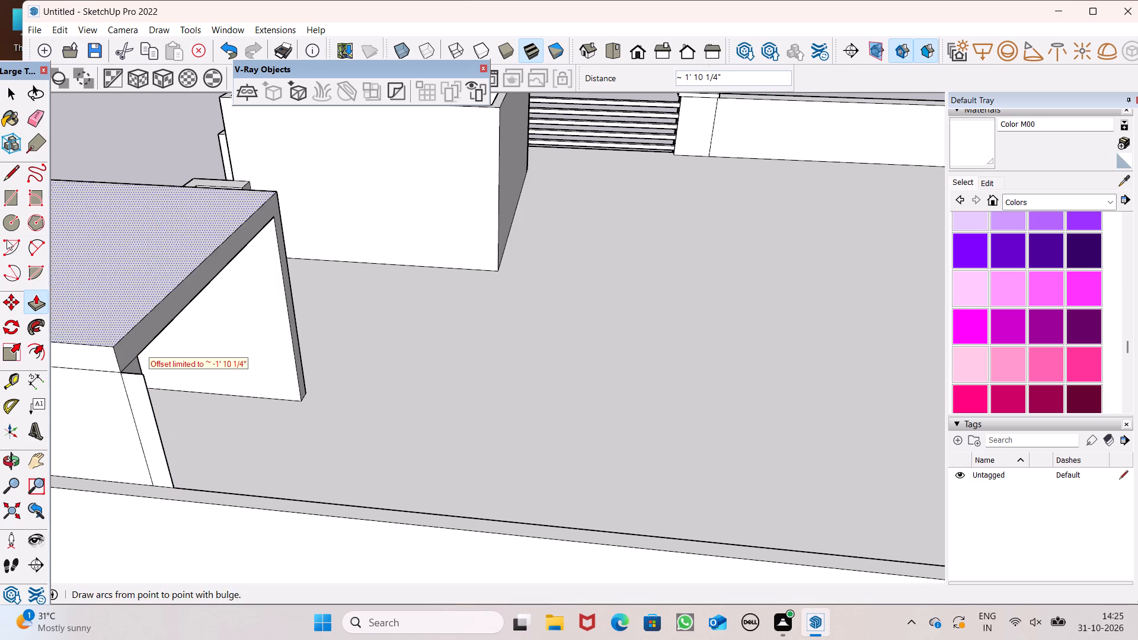
Erase the leftover edges on the raised wall's rear end beneath the canopy slab's corner.
{"action": "left_click", "coordinate": [28, 136]}
{"action": "left_click", "coordinate": [39, 120]}
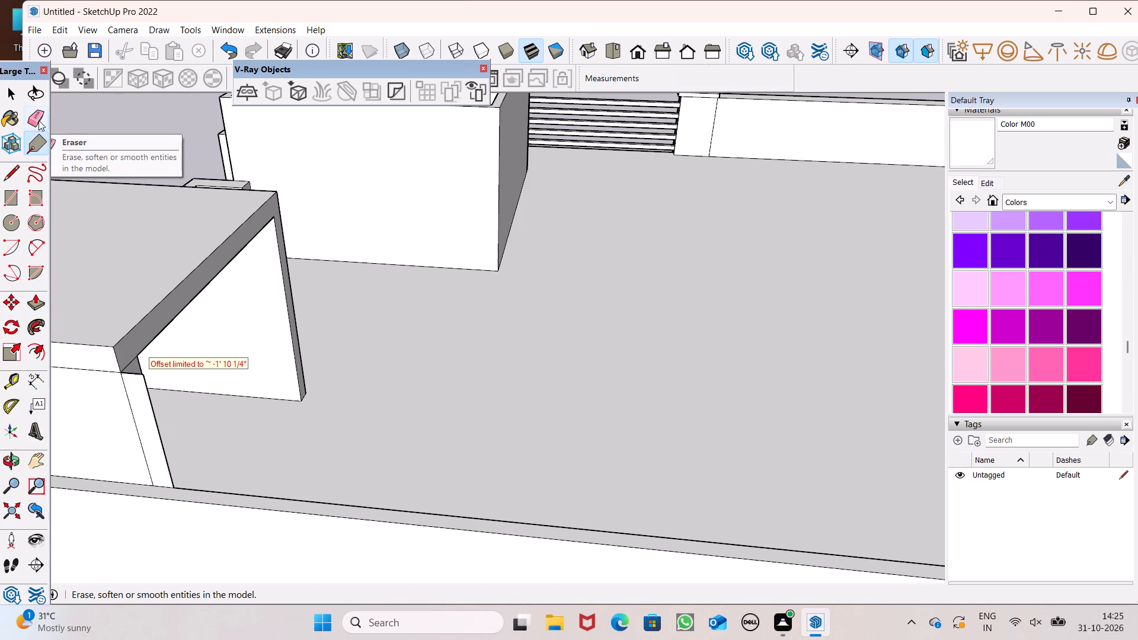
{"action": "scroll", "coordinate": [110, 349], "scroll_direction": "up", "scroll_amount": 7}
{"action": "left_click", "coordinate": [155, 363]}
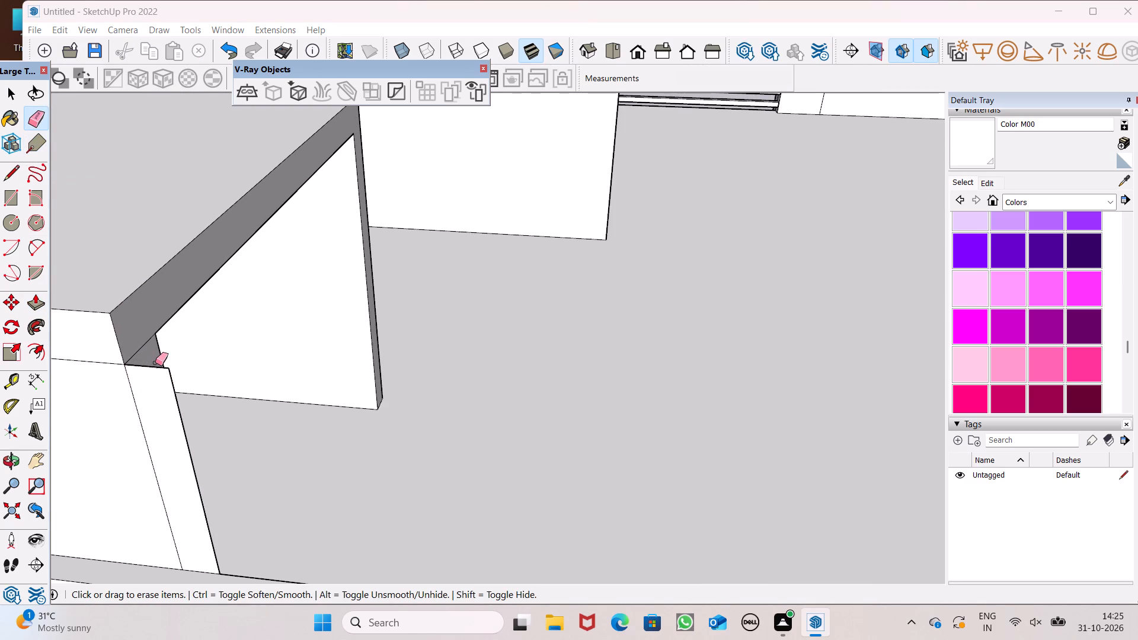
{"action": "left_click_drag", "start_coordinate": [149, 366], "coordinate": [156, 370]}
{"action": "left_click", "coordinate": [173, 379]}
Erase the seam edges between the canopy slab and the raised wall on the rear and outer side faces.
{"action": "scroll", "coordinate": [190, 375], "scroll_direction": "down", "scroll_amount": 2}
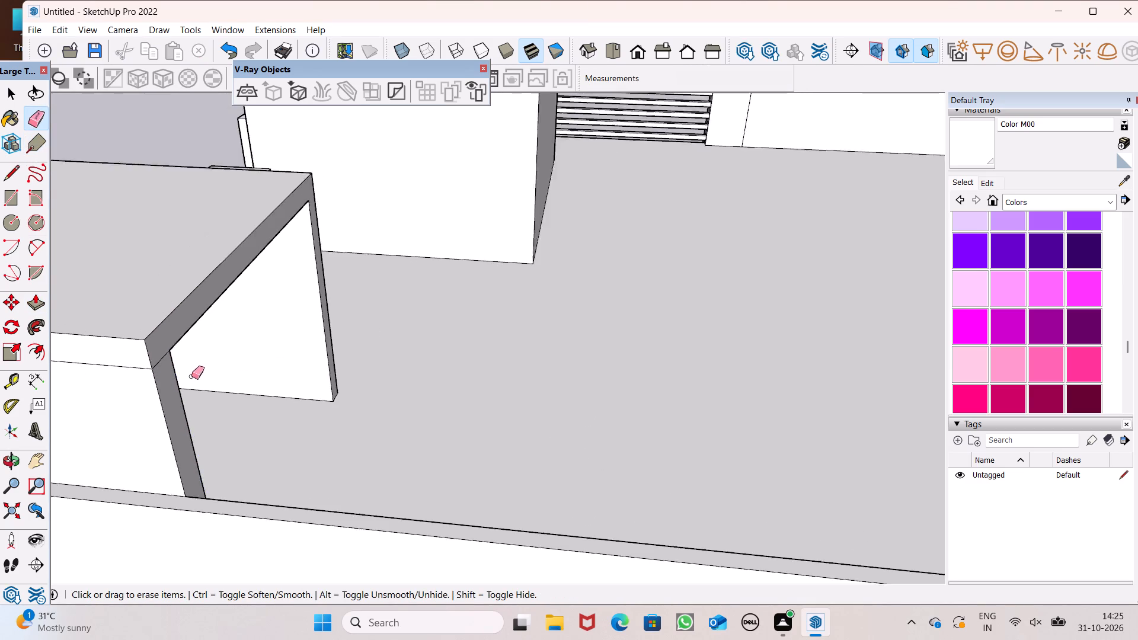
{"action": "scroll", "coordinate": [191, 376], "scroll_direction": "down", "scroll_amount": 2}
{"action": "middle_click_drag", "start_coordinate": [273, 399], "coordinate": [0, 402]}
{"action": "scroll", "coordinate": [193, 358], "scroll_direction": "down", "scroll_amount": 6}
{"action": "middle_click_drag", "start_coordinate": [152, 367], "coordinate": [74, 368]}
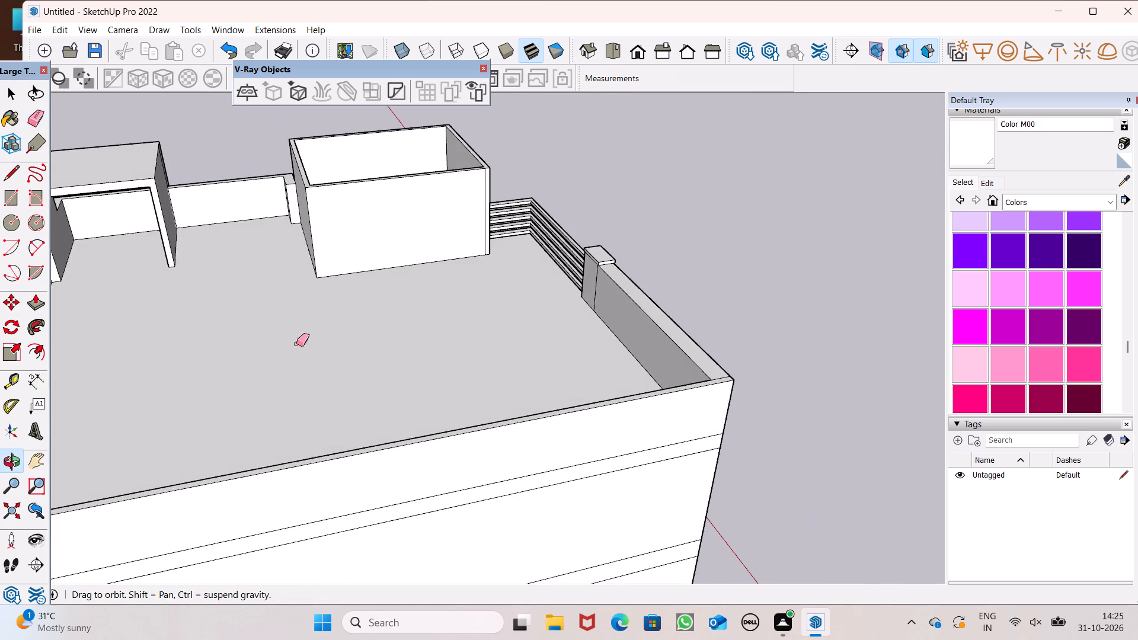
{"action": "scroll", "coordinate": [318, 359], "scroll_direction": "down", "scroll_amount": 6}
{"action": "scroll", "coordinate": [200, 331], "scroll_direction": "up", "scroll_amount": 6}
{"action": "scroll", "coordinate": [139, 276], "scroll_direction": "up", "scroll_amount": 5}
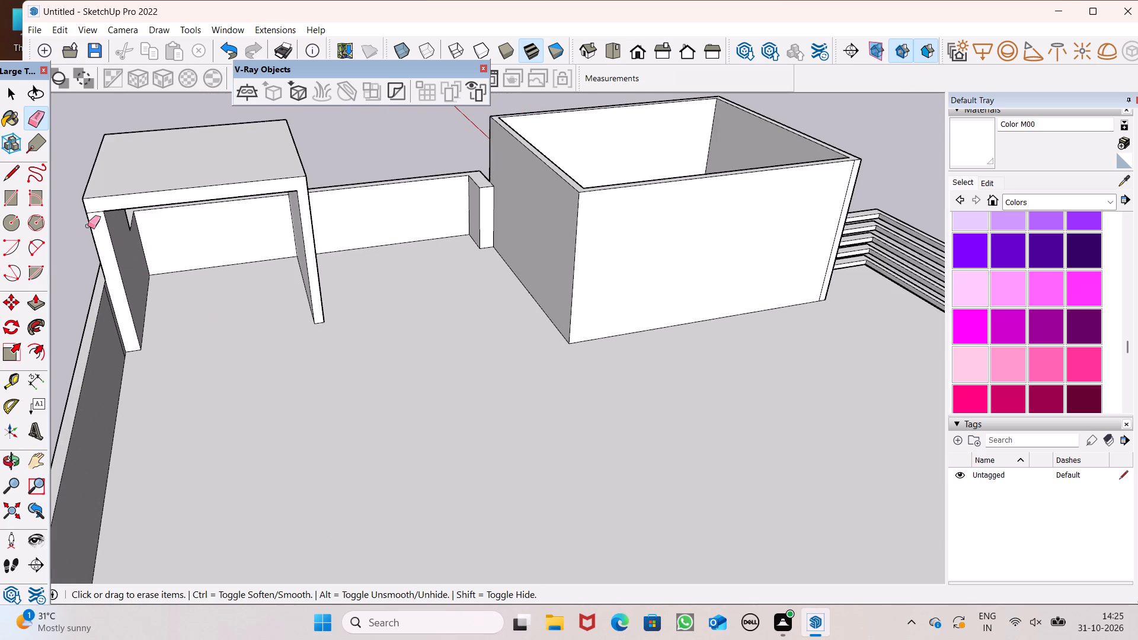
{"action": "scroll", "coordinate": [87, 222], "scroll_direction": "up", "scroll_amount": 3}
{"action": "left_click", "coordinate": [81, 202]}
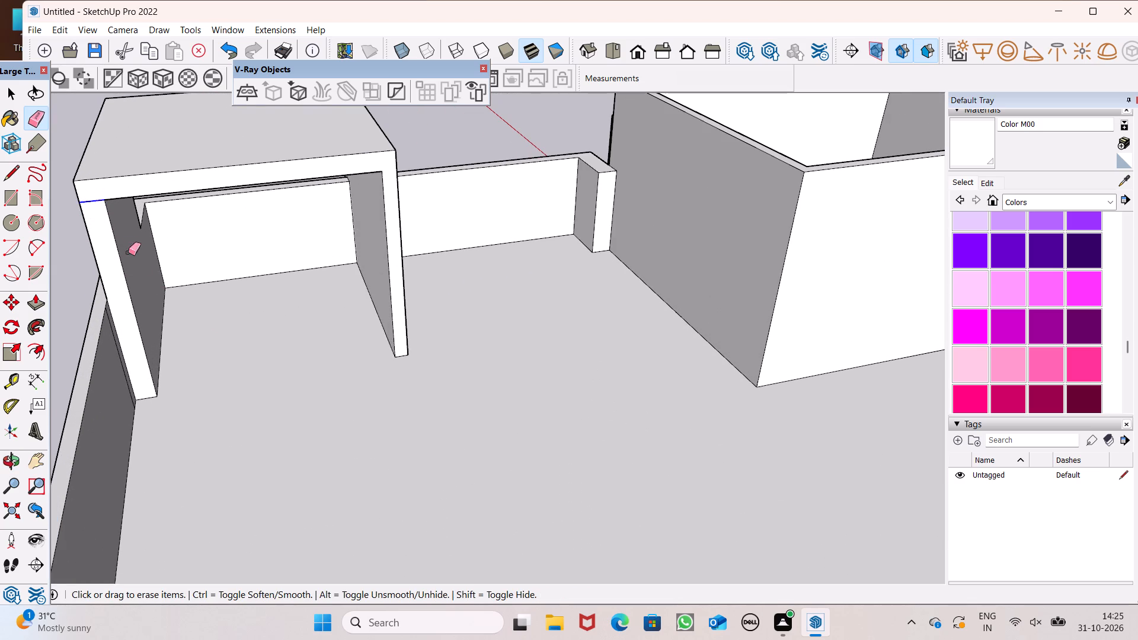
{"action": "scroll", "coordinate": [165, 302], "scroll_direction": "down", "scroll_amount": 6}
{"action": "middle_click_drag", "start_coordinate": [165, 361], "coordinate": [915, 222]}
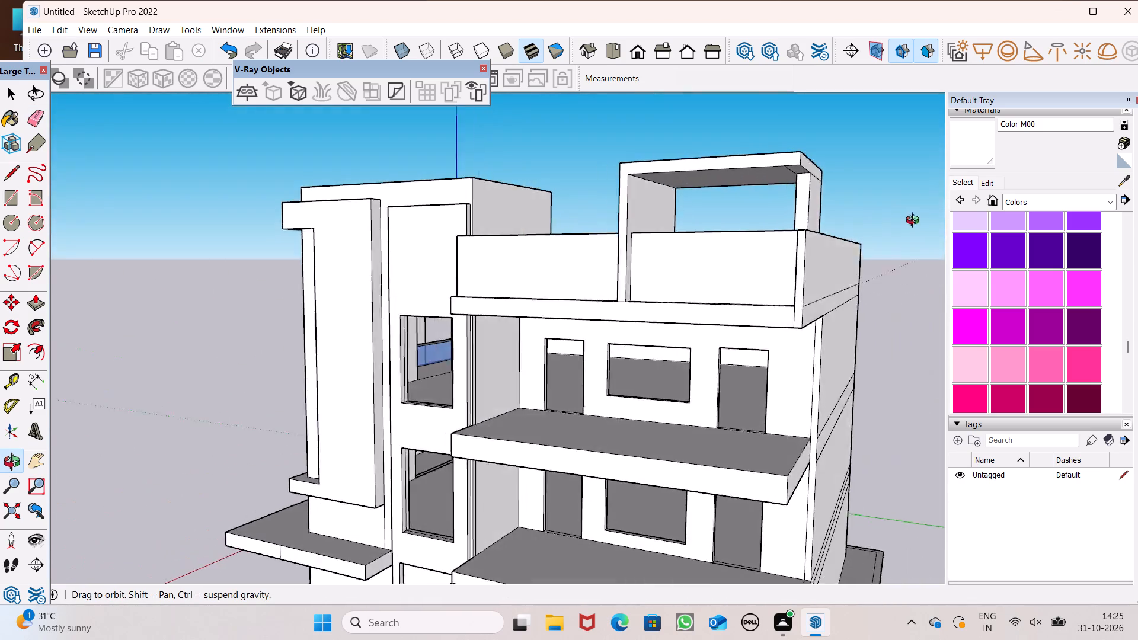
{"action": "middle_click_drag", "start_coordinate": [915, 222], "coordinate": [712, 300]}
{"action": "scroll", "coordinate": [699, 287], "scroll_direction": "up", "scroll_amount": 3}
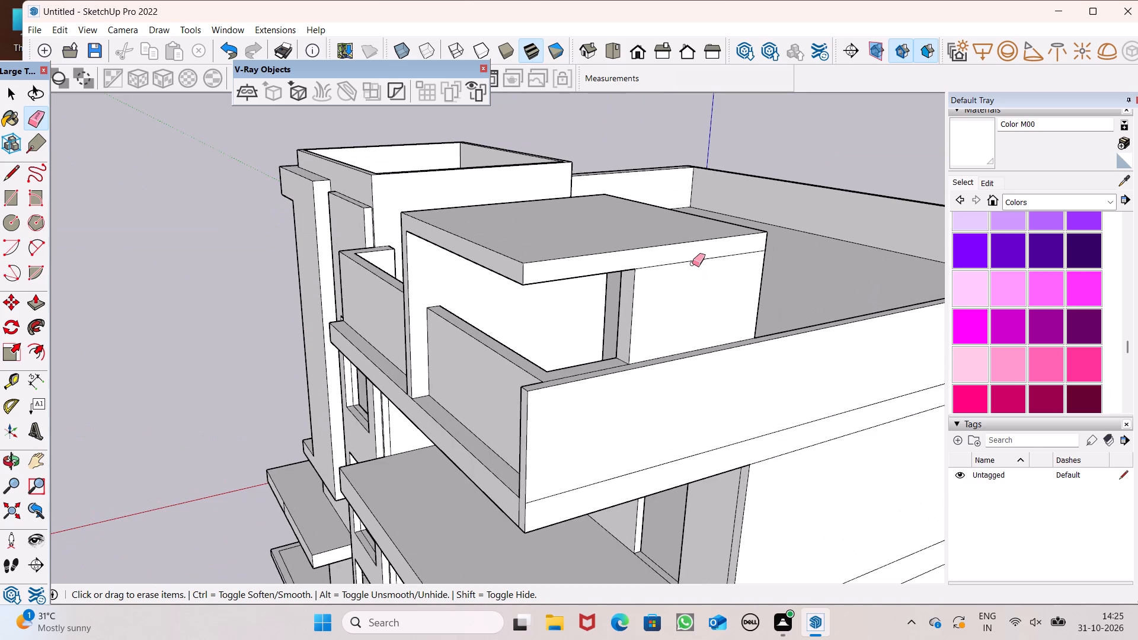
{"action": "left_click_drag", "start_coordinate": [692, 263], "coordinate": [693, 258]}
{"action": "scroll", "coordinate": [688, 292], "scroll_direction": "down", "scroll_amount": 3}
{"action": "middle_click_drag", "start_coordinate": [582, 364], "coordinate": [936, 252]}
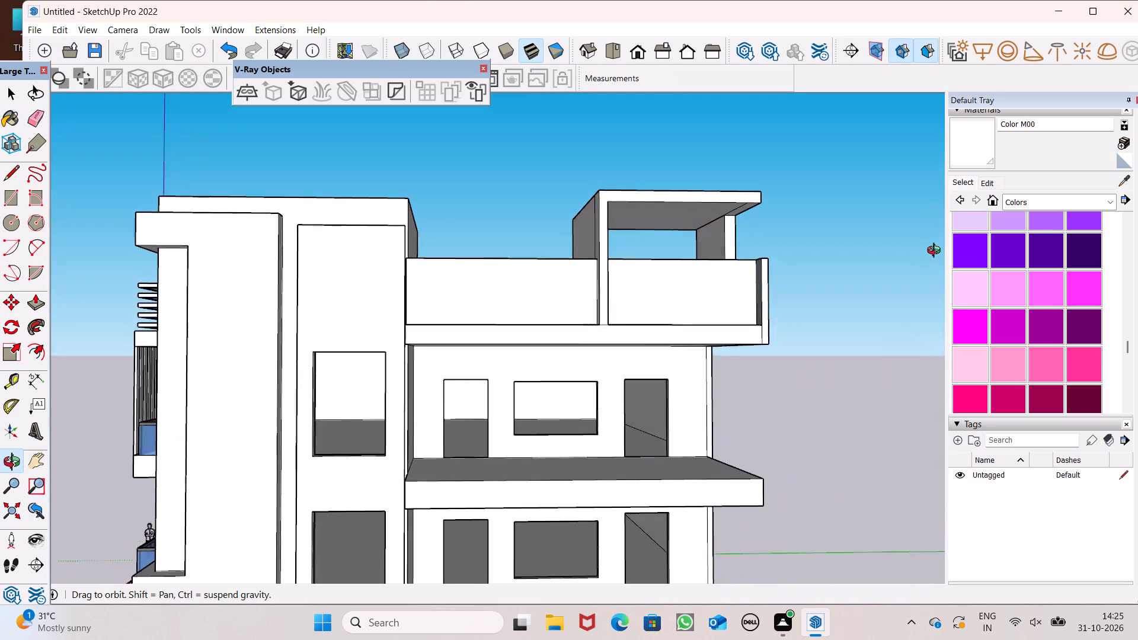
Push/Pull the side parapet wall's front end face back about 1' 3/16", flush with the front parapet's outer face.
{"action": "middle_click_drag", "start_coordinate": [936, 252], "coordinate": [914, 269]}
{"action": "scroll", "coordinate": [789, 292], "scroll_direction": "up", "scroll_amount": 2}
{"action": "scroll", "coordinate": [740, 282], "scroll_direction": "down", "scroll_amount": 3}
{"action": "middle_click_drag", "start_coordinate": [761, 319], "coordinate": [769, 352]}
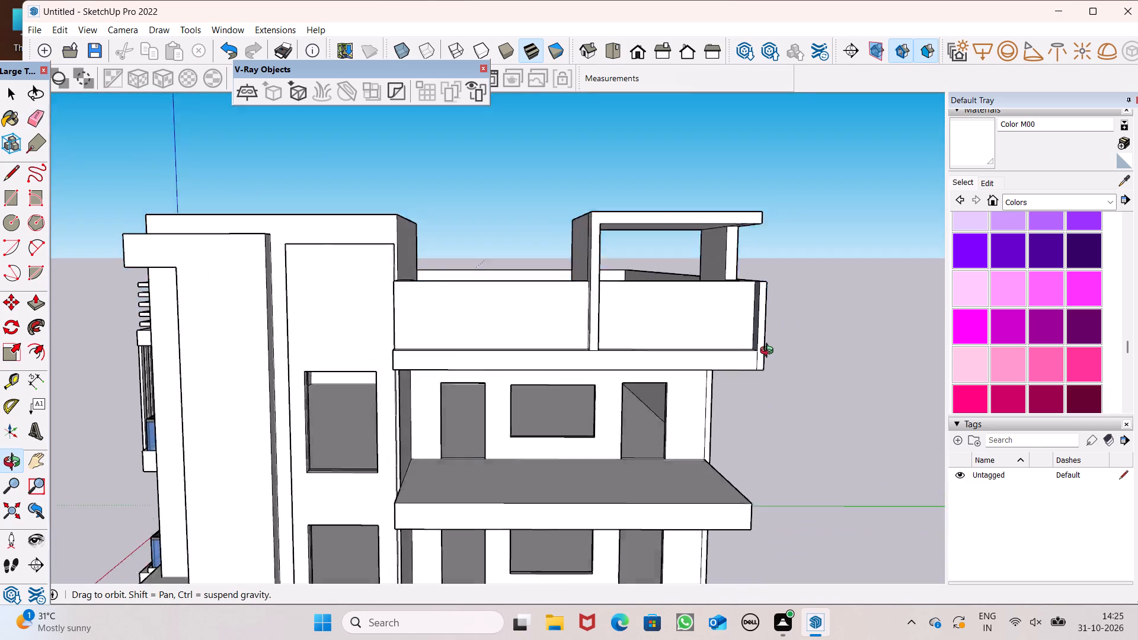
{"action": "middle_click_drag", "start_coordinate": [769, 352], "coordinate": [796, 377]}
{"action": "scroll", "coordinate": [781, 361], "scroll_direction": "up", "scroll_amount": 3}
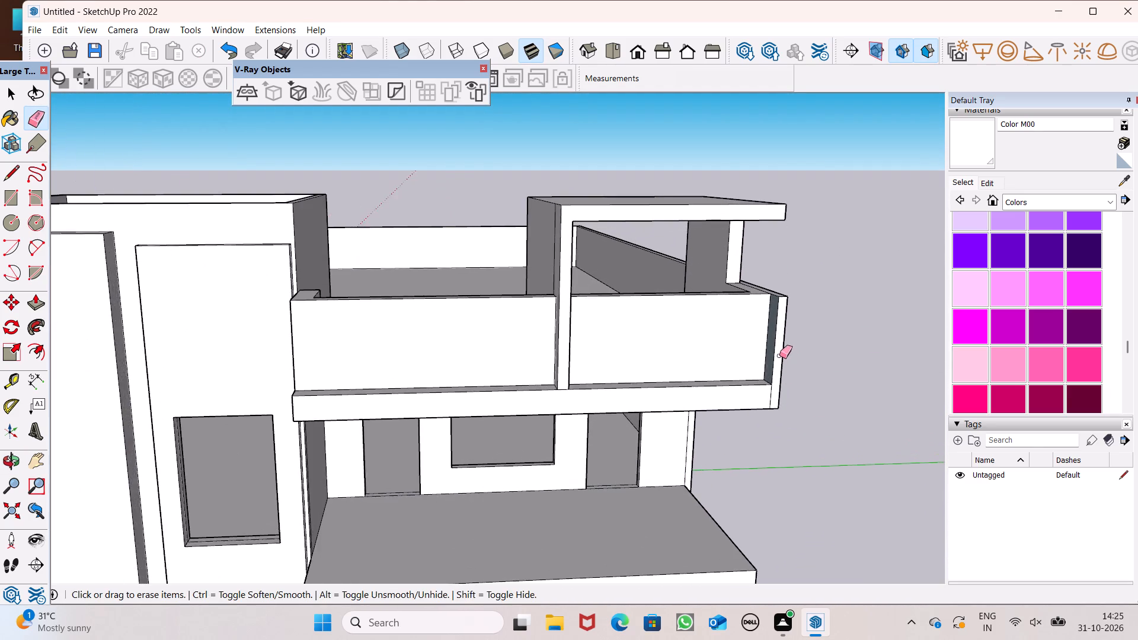
{"action": "scroll", "coordinate": [744, 345], "scroll_direction": "down", "scroll_amount": 3}
{"action": "middle_click_drag", "start_coordinate": [778, 373], "coordinate": [685, 450]}
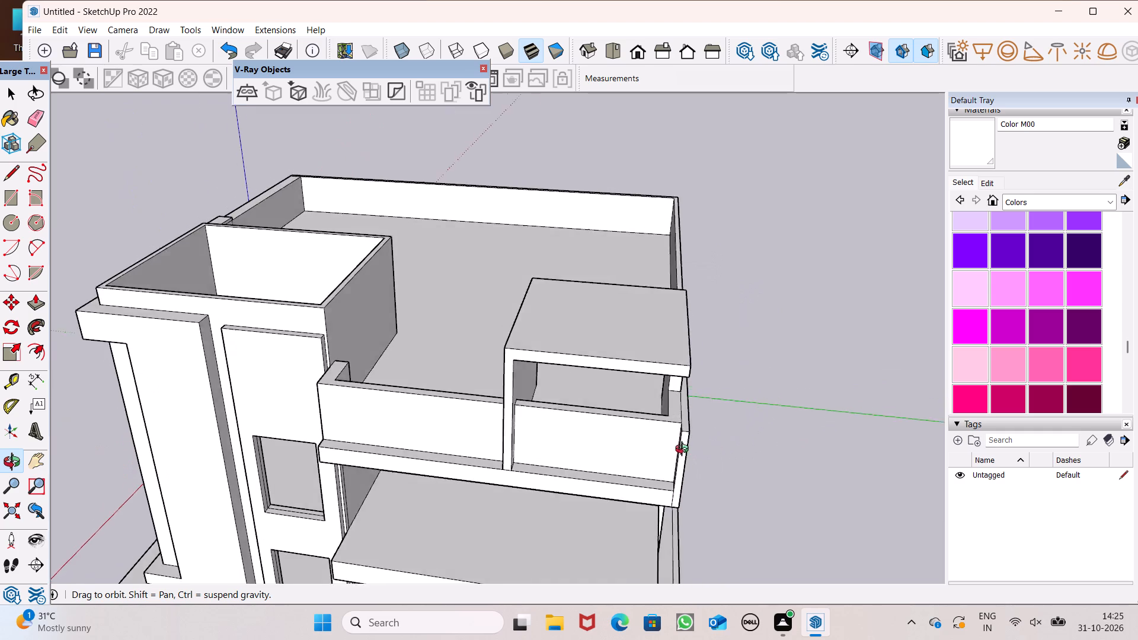
{"action": "middle_click_drag", "start_coordinate": [685, 450], "coordinate": [673, 408]}
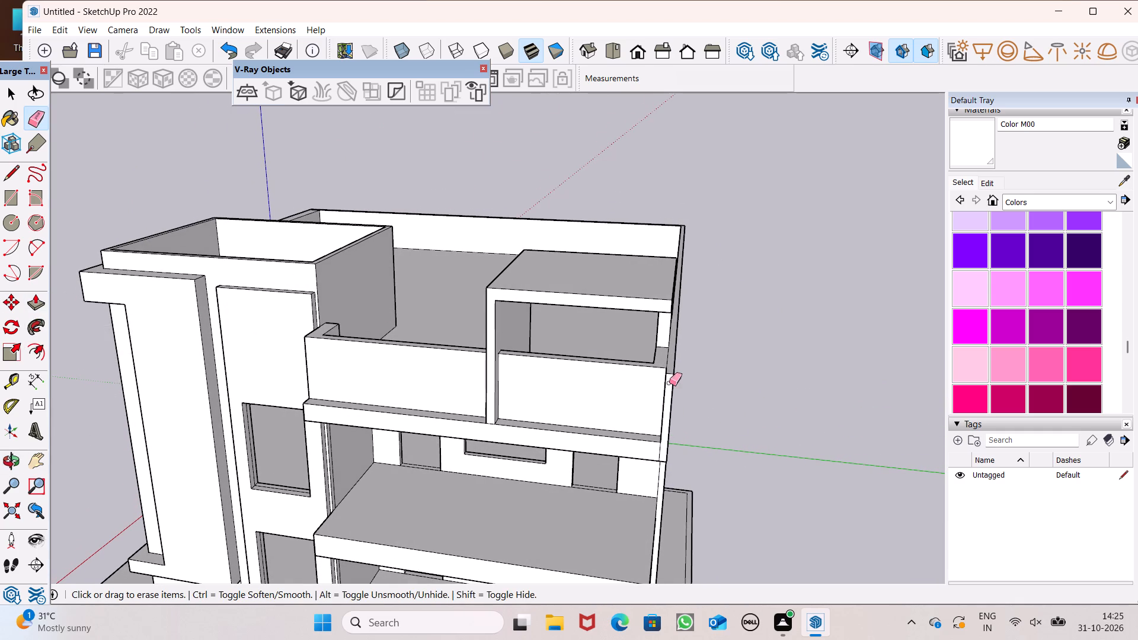
{"action": "middle_click_drag", "start_coordinate": [670, 383], "coordinate": [692, 407]}
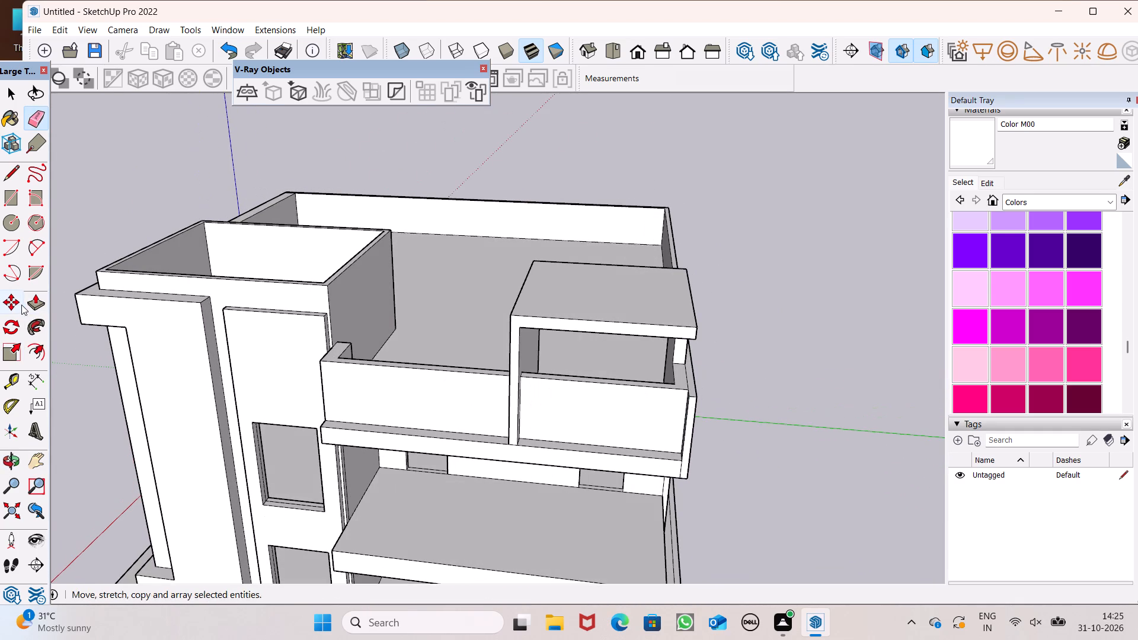
{"action": "left_click", "coordinate": [28, 305]}
{"action": "middle_click_drag", "start_coordinate": [282, 425], "coordinate": [329, 503]}
{"action": "scroll", "coordinate": [546, 488], "scroll_direction": "up", "scroll_amount": 6}
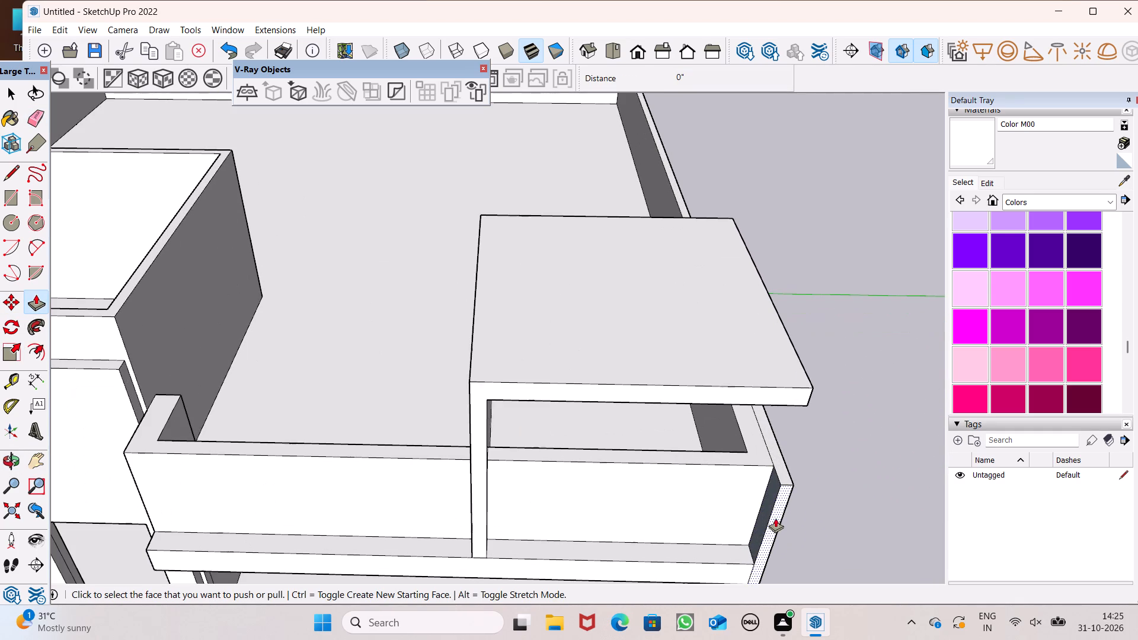
{"action": "left_click_drag", "start_coordinate": [776, 514], "coordinate": [720, 484]}
Push/Pull the end face of the projecting slab ledge below the front parapet outward to the side wall's outer face.
{"action": "scroll", "coordinate": [719, 463], "scroll_direction": "down", "scroll_amount": 3}
{"action": "middle_click_drag", "start_coordinate": [706, 425], "coordinate": [606, 273]}
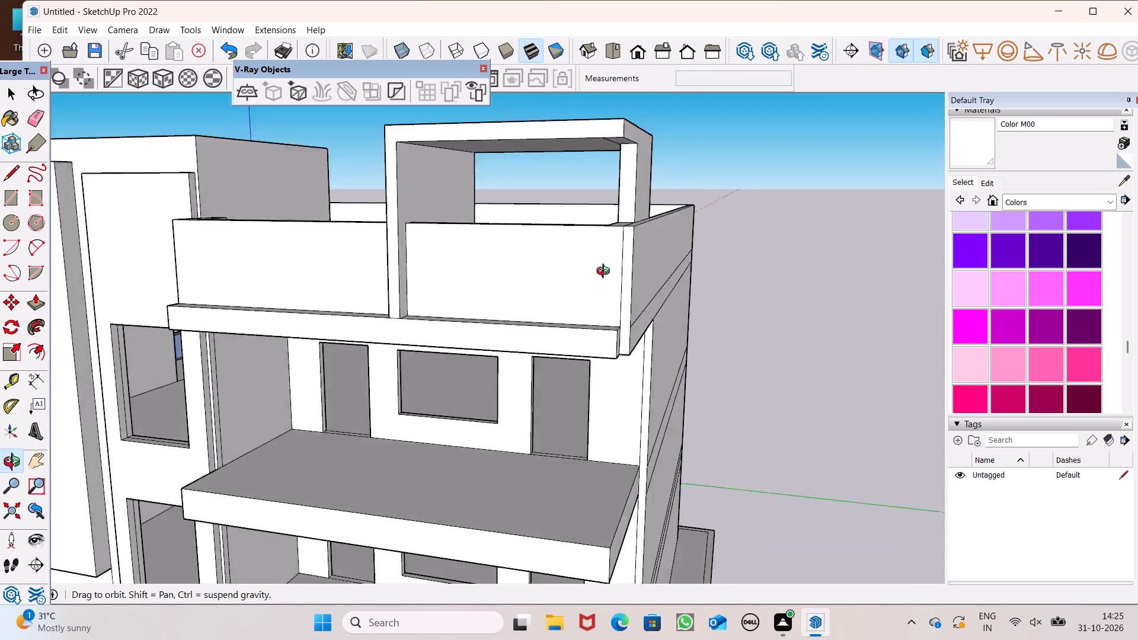
{"action": "middle_click_drag", "start_coordinate": [606, 273], "coordinate": [577, 257]}
{"action": "scroll", "coordinate": [580, 294], "scroll_direction": "up", "scroll_amount": 3}
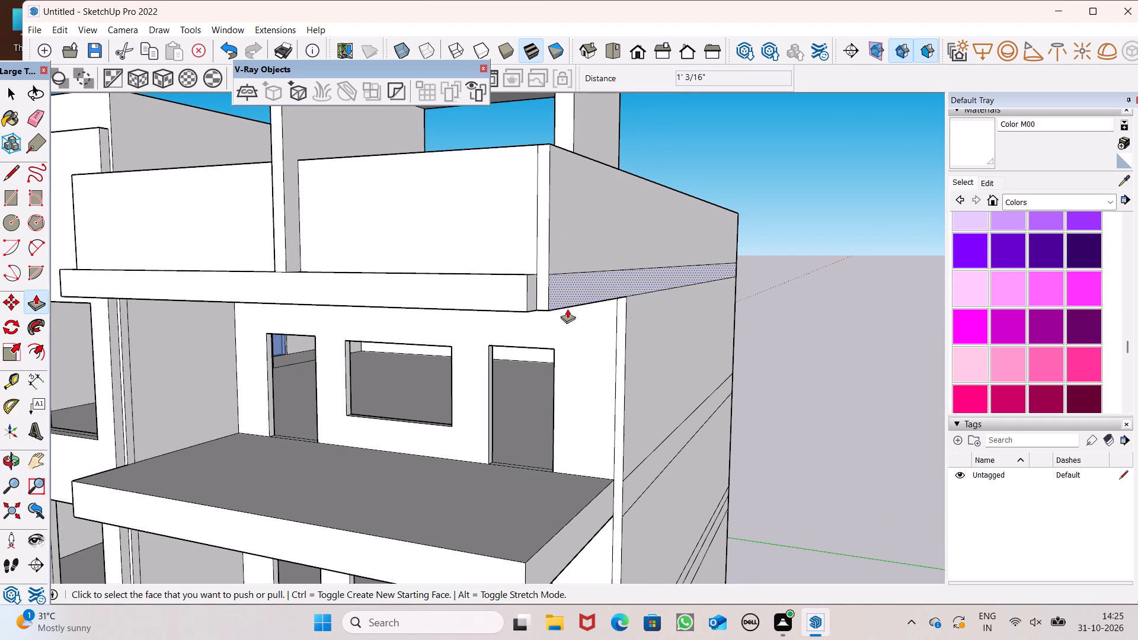
{"action": "scroll", "coordinate": [572, 308], "scroll_direction": "down", "scroll_amount": 3}
{"action": "middle_click_drag", "start_coordinate": [608, 341], "coordinate": [727, 396]}
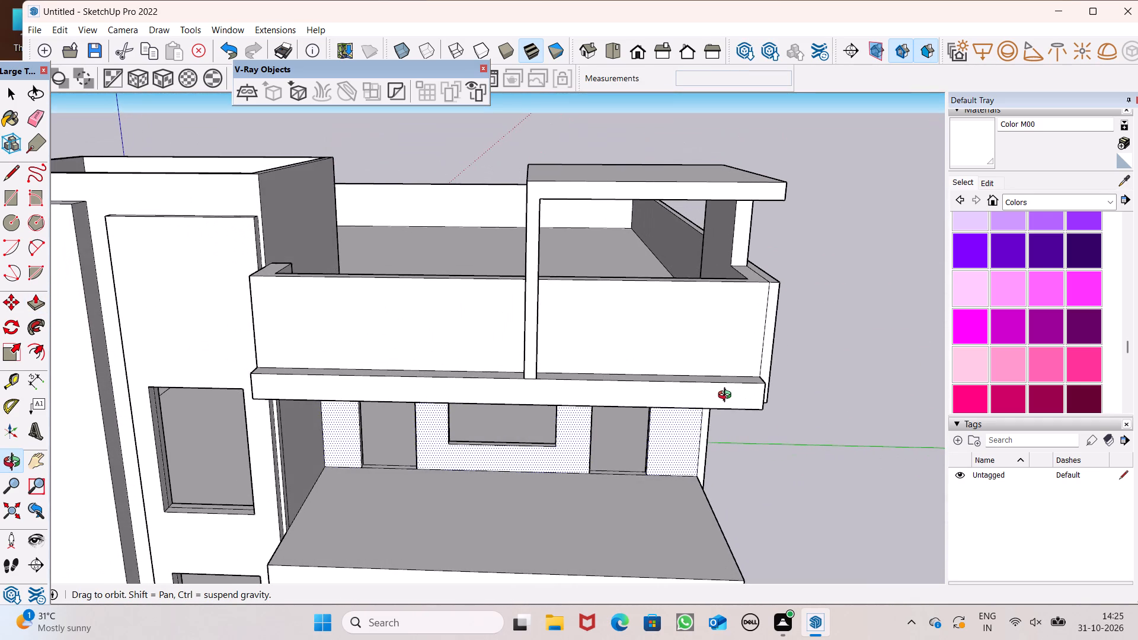
{"action": "middle_click_drag", "start_coordinate": [727, 396], "coordinate": [597, 397]}
{"action": "scroll", "coordinate": [560, 443], "scroll_direction": "up", "scroll_amount": 4}
{"action": "left_click_drag", "start_coordinate": [509, 412], "coordinate": [549, 349]}
Erase the seam edges between the front parapet and the side wall's end on the top and front faces.
{"action": "scroll", "coordinate": [536, 324], "scroll_direction": "down", "scroll_amount": 5}
{"action": "middle_click_drag", "start_coordinate": [557, 353], "coordinate": [583, 360]}
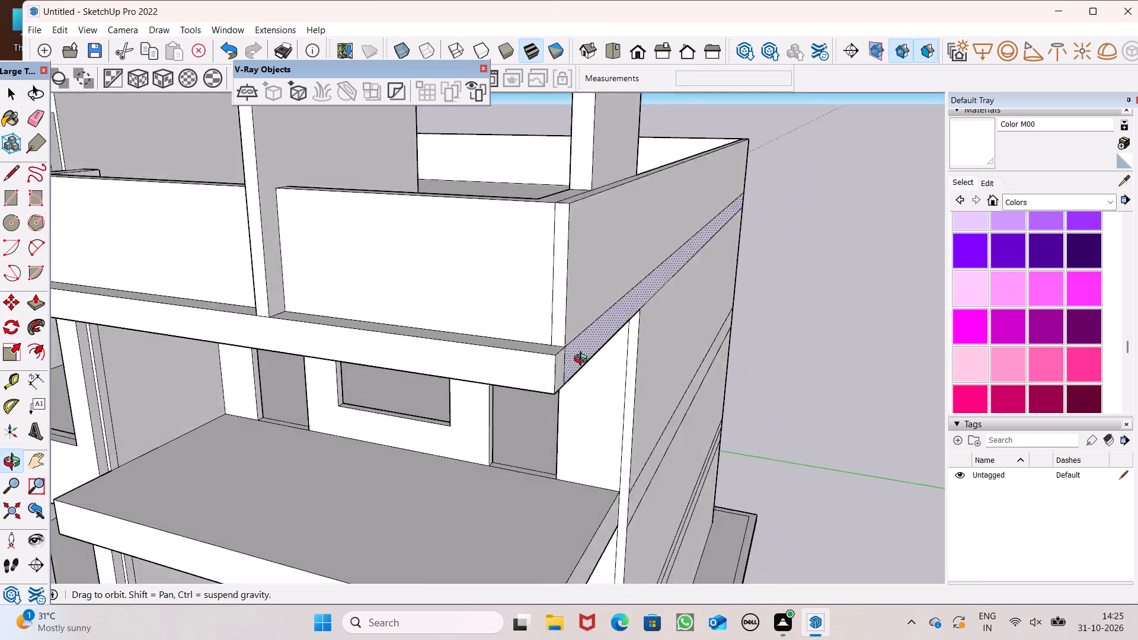
{"action": "middle_click_drag", "start_coordinate": [583, 360], "coordinate": [631, 400]}
{"action": "left_click", "coordinate": [33, 116]}
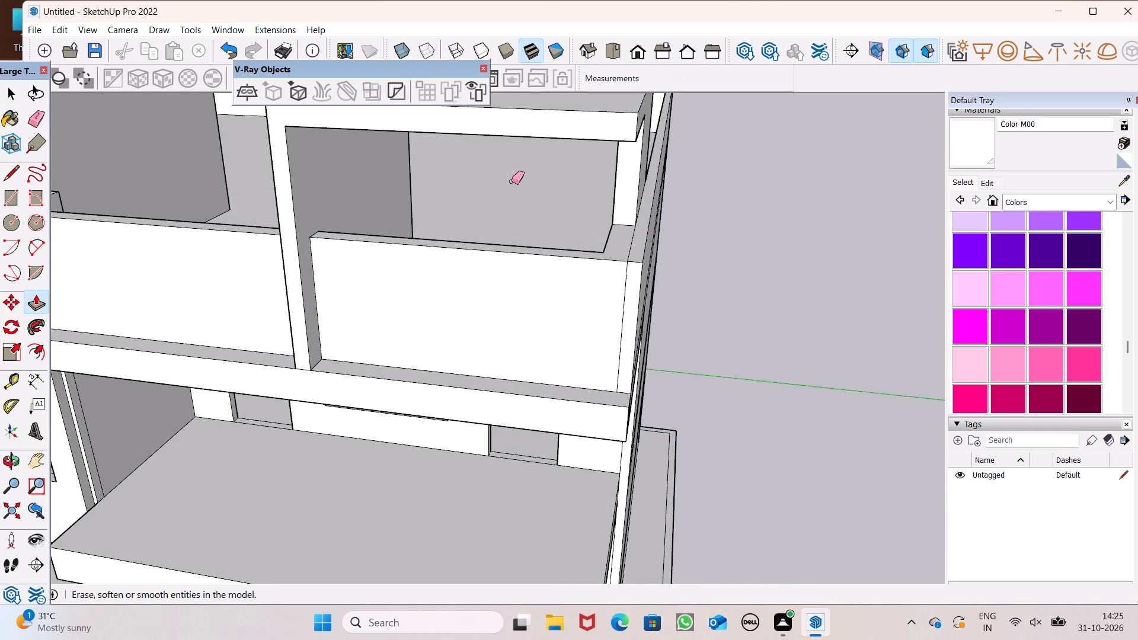
{"action": "scroll", "coordinate": [622, 242], "scroll_direction": "up", "scroll_amount": 4}
{"action": "left_click_drag", "start_coordinate": [625, 252], "coordinate": [635, 244]}
{"action": "left_click", "coordinate": [628, 288]}
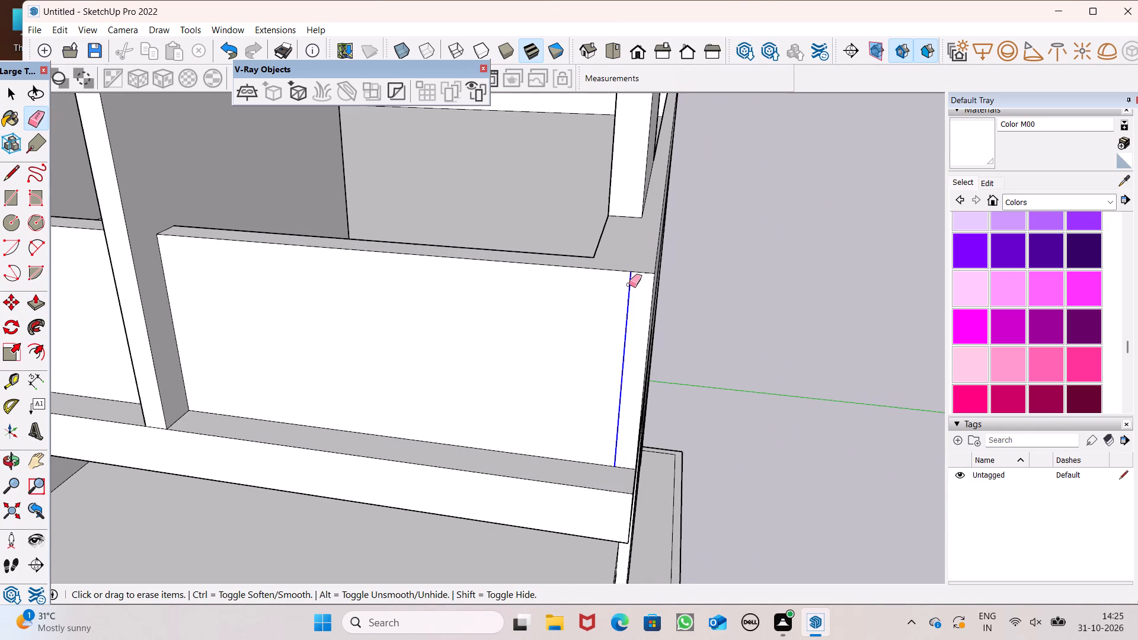
Draw an 8 13/16" line across the front parapet's top, from the inner corner by the side wall to the outer edge.
{"action": "scroll", "coordinate": [562, 217], "scroll_direction": "down", "scroll_amount": 4}
{"action": "middle_click_drag", "start_coordinate": [565, 233], "coordinate": [611, 267]}
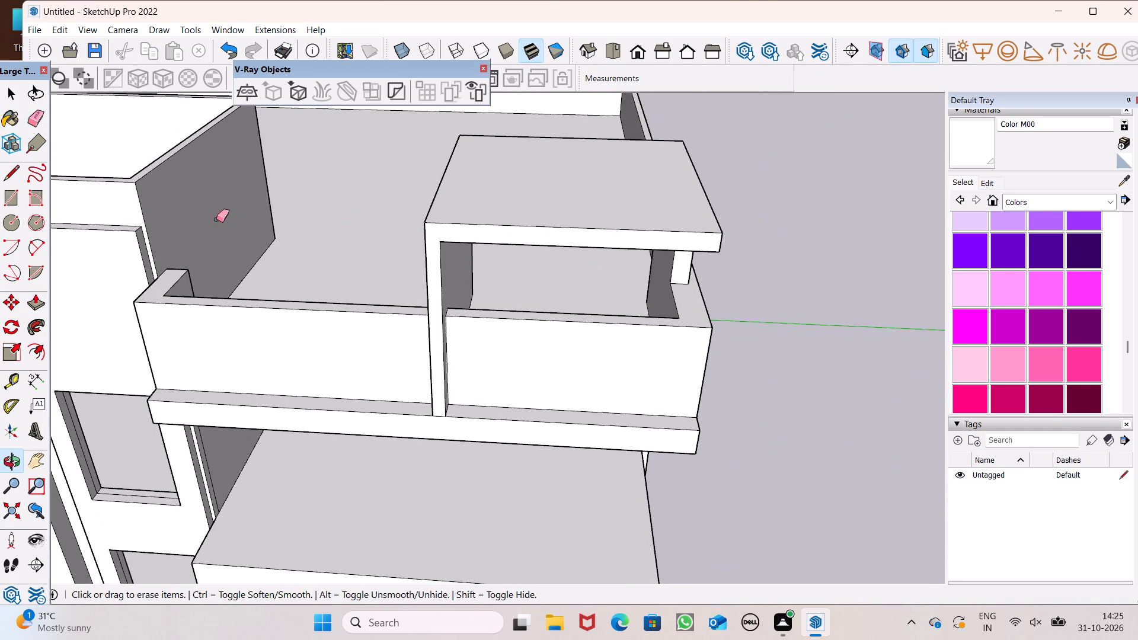
{"action": "left_click", "coordinate": [17, 181]}
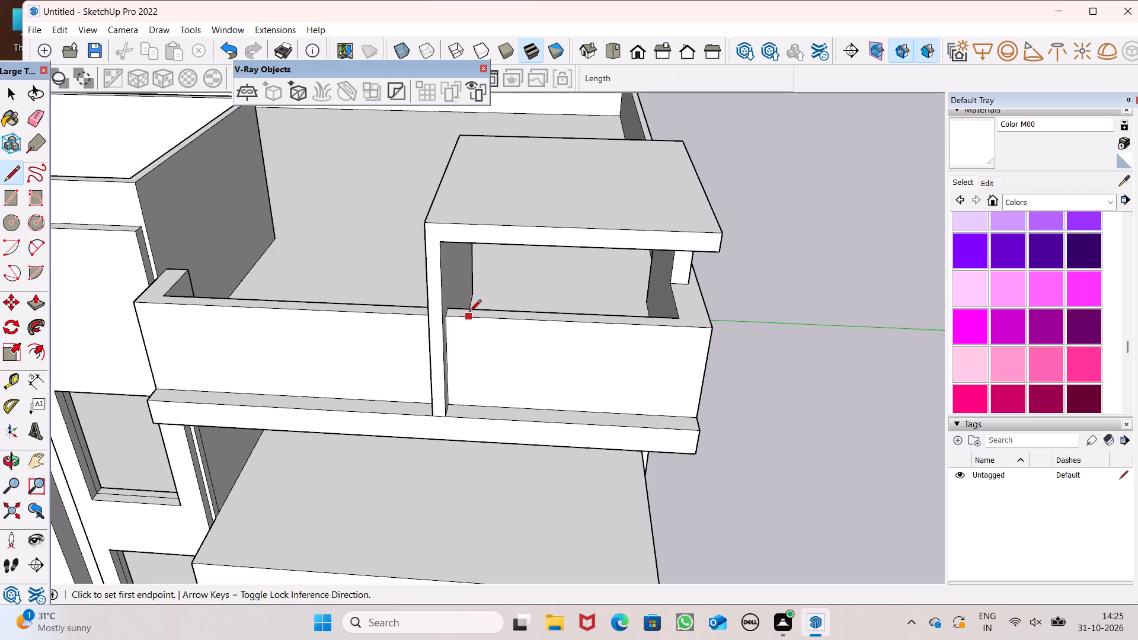
{"action": "middle_click_drag", "start_coordinate": [582, 352], "coordinate": [540, 324]}
{"action": "scroll", "coordinate": [477, 305], "scroll_direction": "up", "scroll_amount": 7}
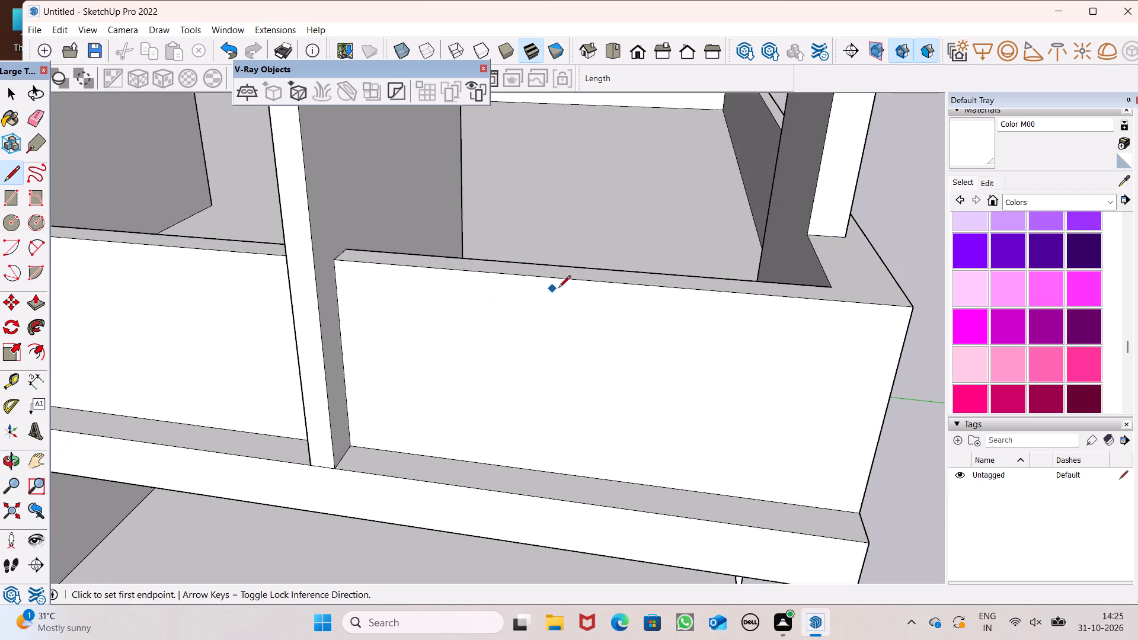
{"action": "scroll", "coordinate": [558, 291], "scroll_direction": "down", "scroll_amount": 4}
{"action": "middle_click_drag", "start_coordinate": [701, 332], "coordinate": [718, 379]}
{"action": "scroll", "coordinate": [807, 367], "scroll_direction": "up", "scroll_amount": 1}
{"action": "scroll", "coordinate": [852, 348], "scroll_direction": "up", "scroll_amount": 2}
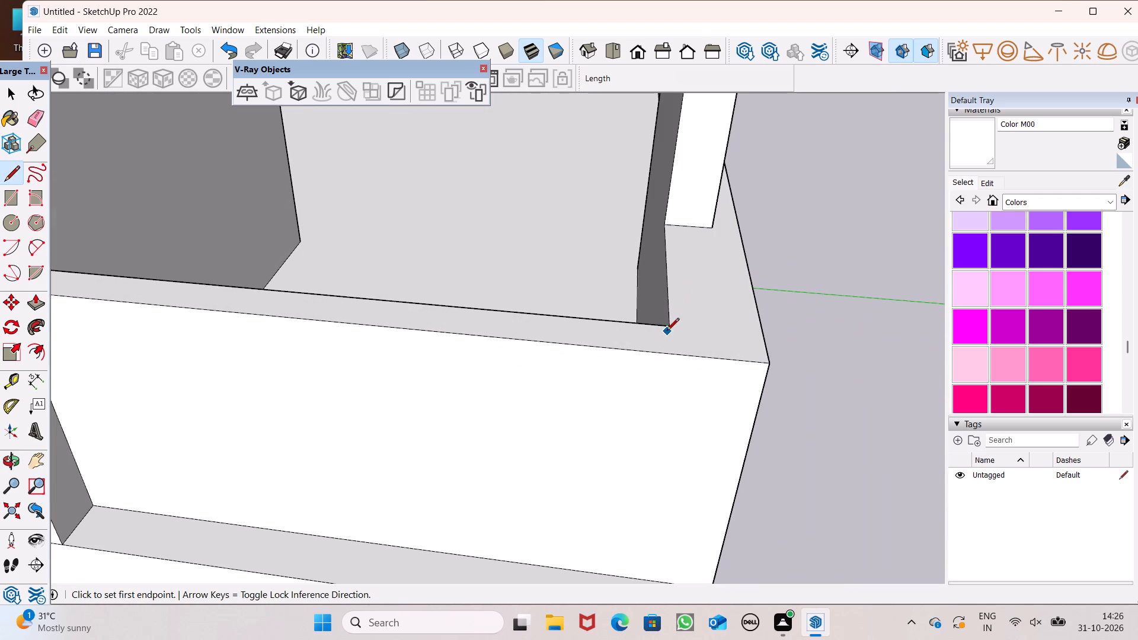
{"action": "left_click", "coordinate": [669, 327]}
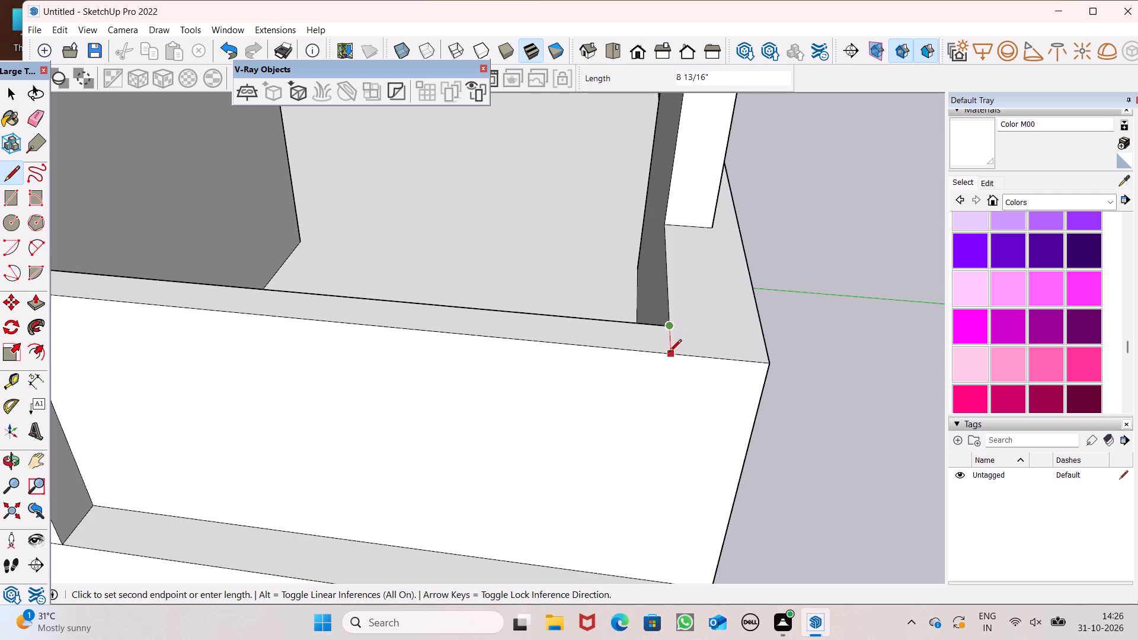
{"action": "left_click", "coordinate": [669, 355]}
Draw an 8 13/16" line across the front parapet's top beneath the canopy and continue it 5' down the front face to the ledge.
{"action": "scroll", "coordinate": [642, 312], "scroll_direction": "down", "scroll_amount": 6}
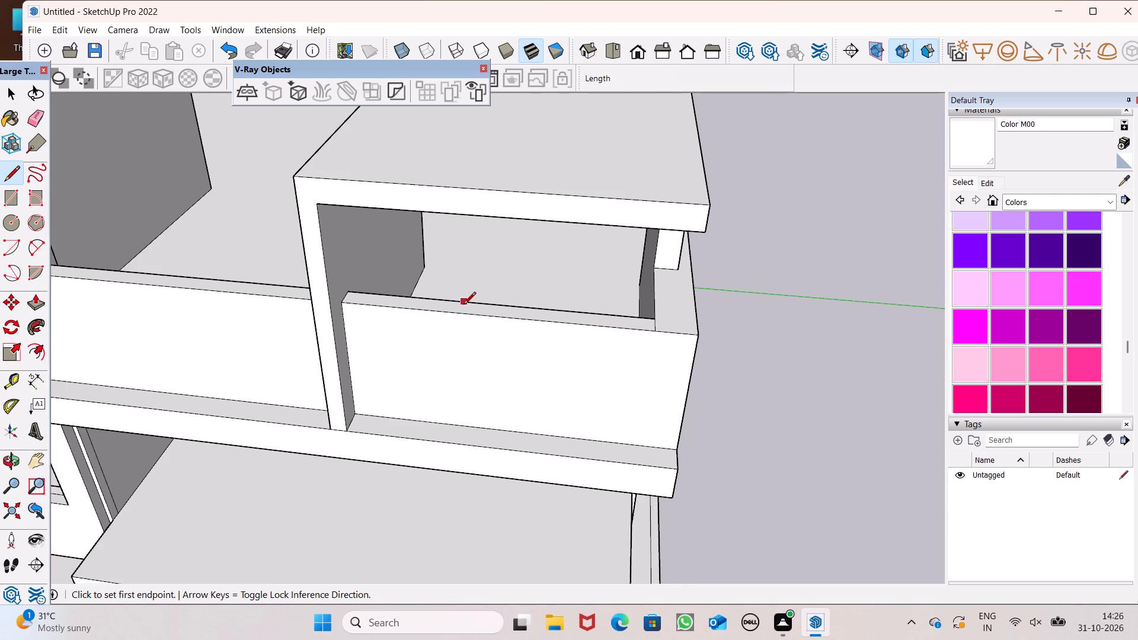
{"action": "left_click_drag", "start_coordinate": [456, 303], "coordinate": [455, 309]}
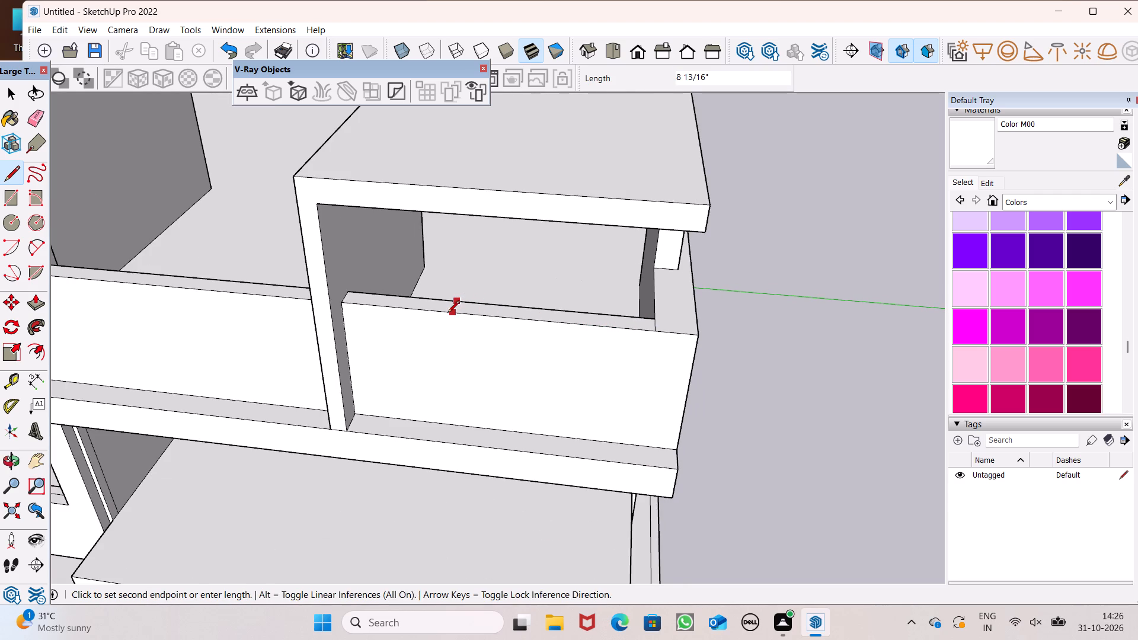
{"action": "left_click", "coordinate": [447, 313]}
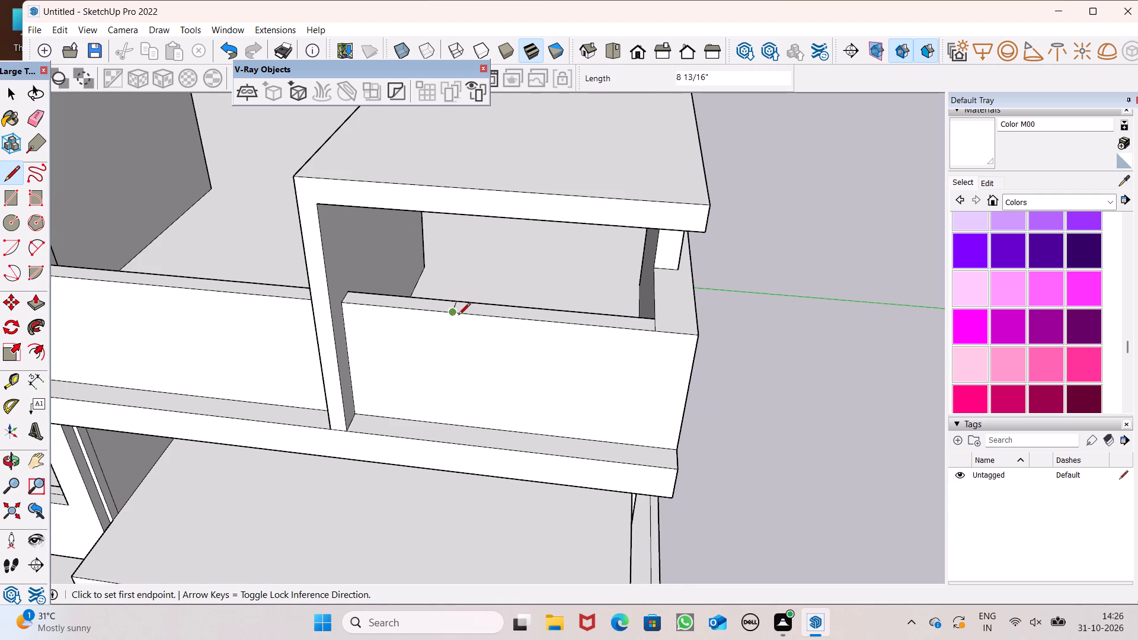
{"action": "left_click", "coordinate": [453, 313]}
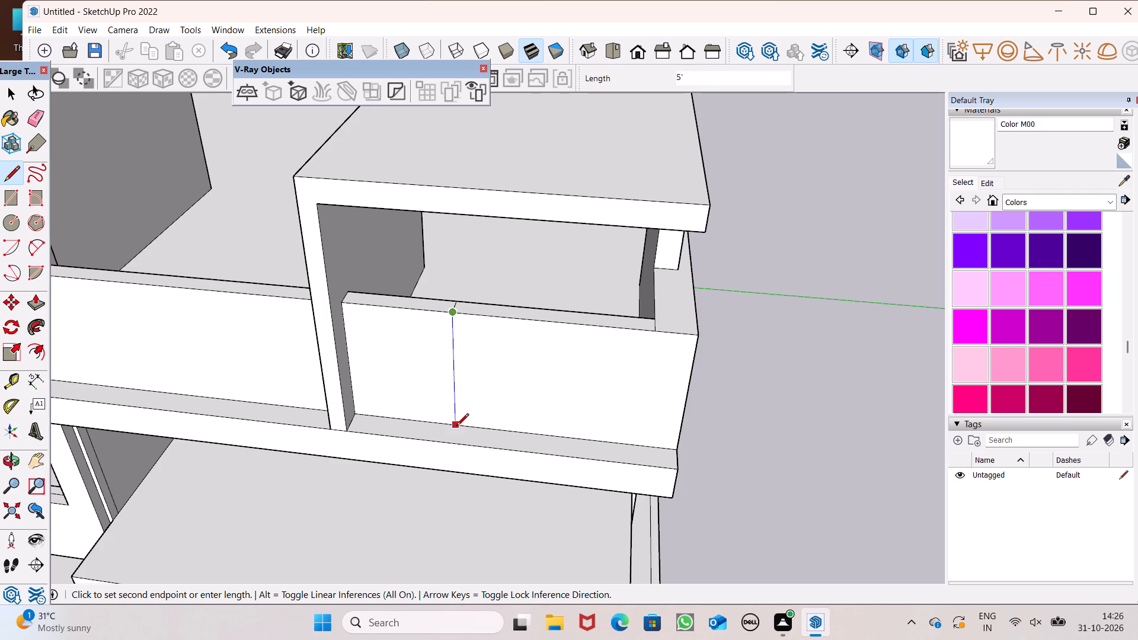
{"action": "left_click", "coordinate": [456, 428]}
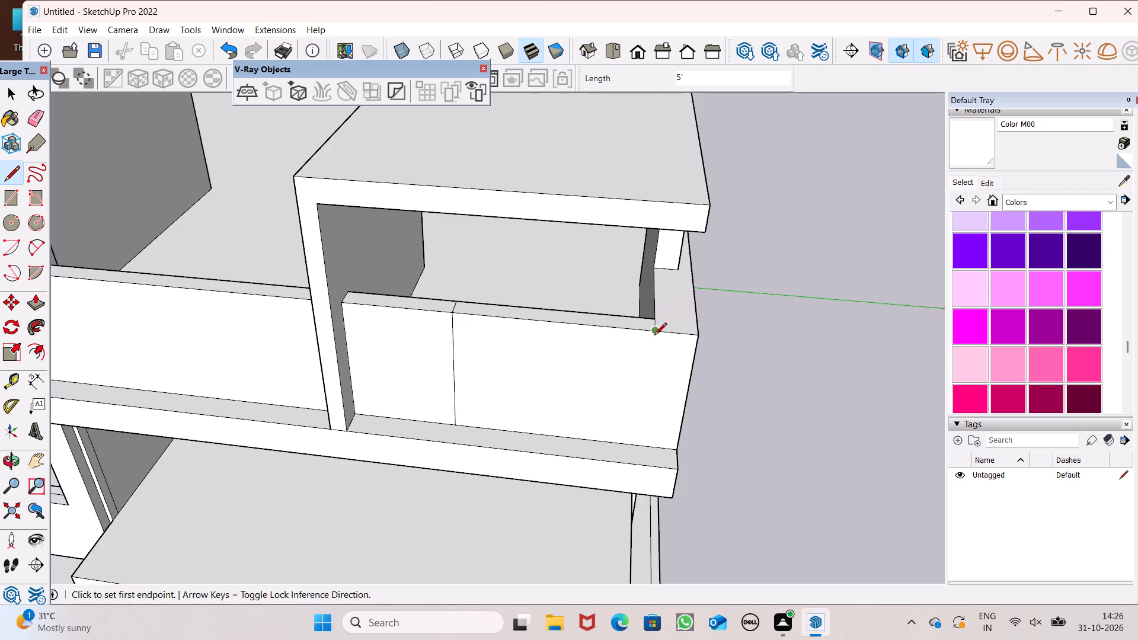
{"action": "left_click", "coordinate": [654, 335]}
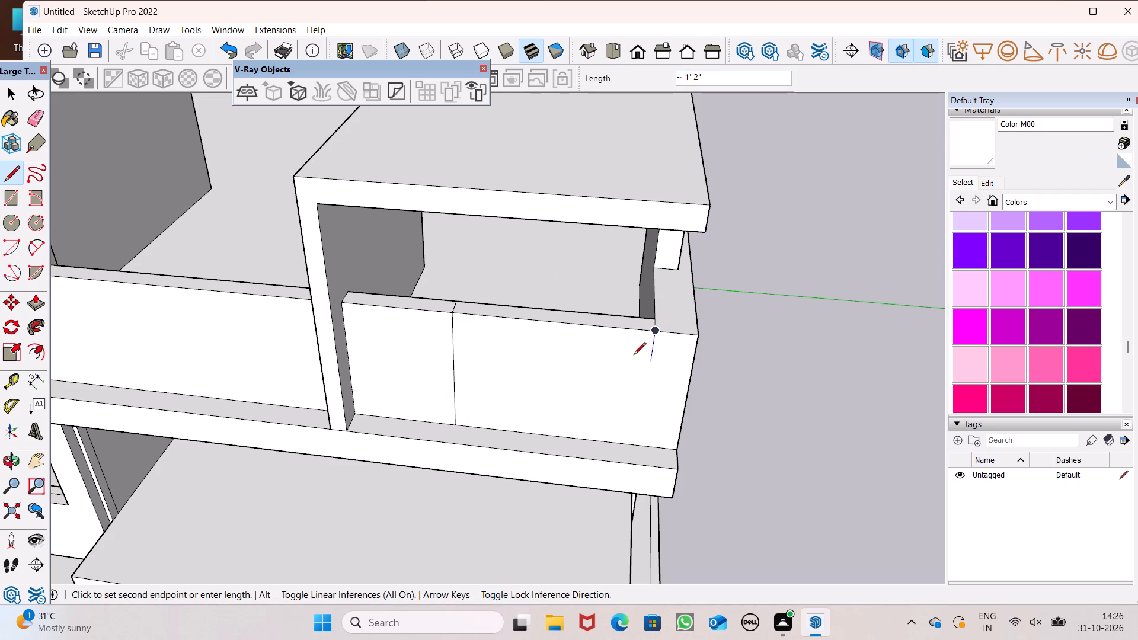
{"action": "key", "text": "space"}
Push/Pull the front parapet's top strip between the two cross lines down 5' to open a gap beneath the canopy.
{"action": "left_click", "coordinate": [32, 304]}
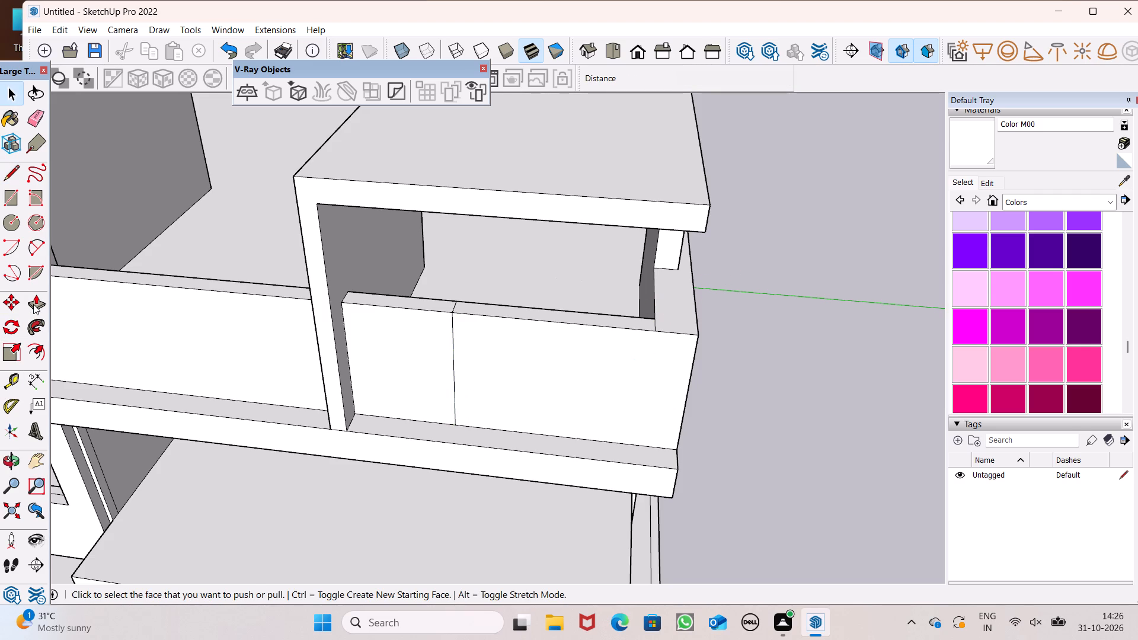
{"action": "left_click_drag", "start_coordinate": [484, 312], "coordinate": [473, 433]}
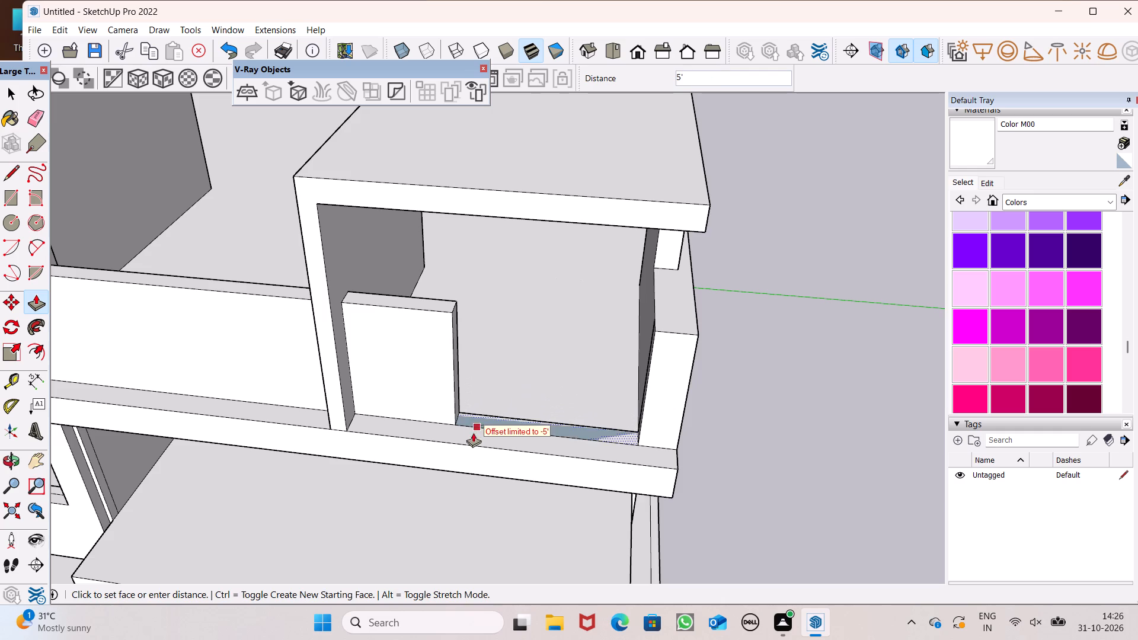
{"action": "left_click_drag", "start_coordinate": [473, 433], "coordinate": [466, 433]}
Examine the parapet opening beneath the canopy and the house's front and side faces from several angles.
{"action": "middle_click_drag", "start_coordinate": [540, 394], "coordinate": [343, 306]}
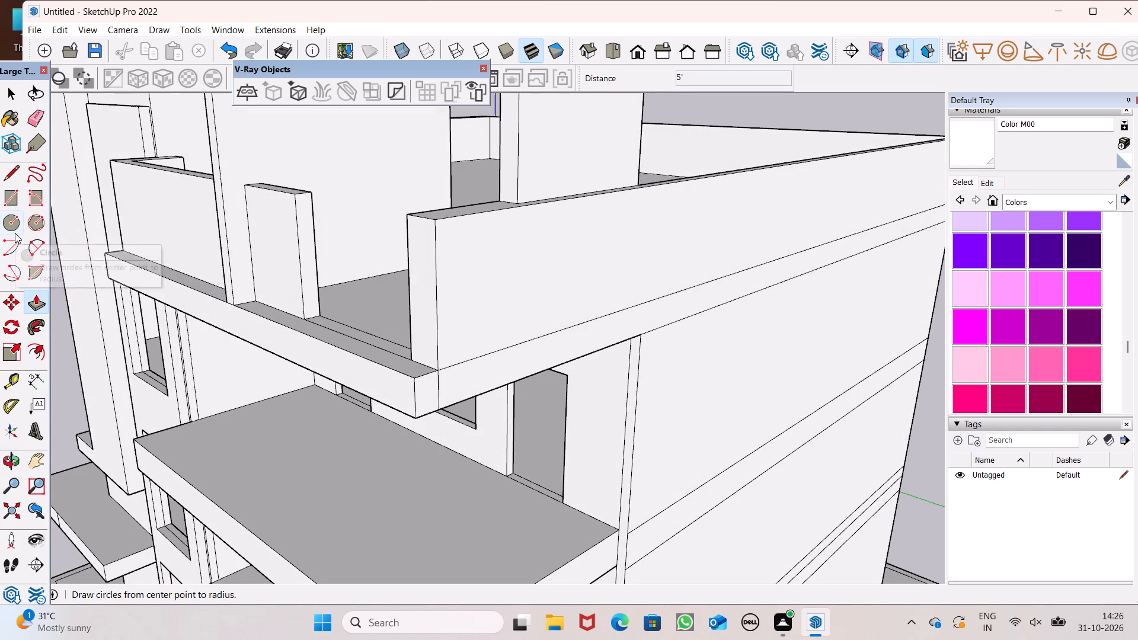
{"action": "left_click", "coordinate": [15, 232]}
{"action": "scroll", "coordinate": [214, 238], "scroll_direction": "down", "scroll_amount": 4}
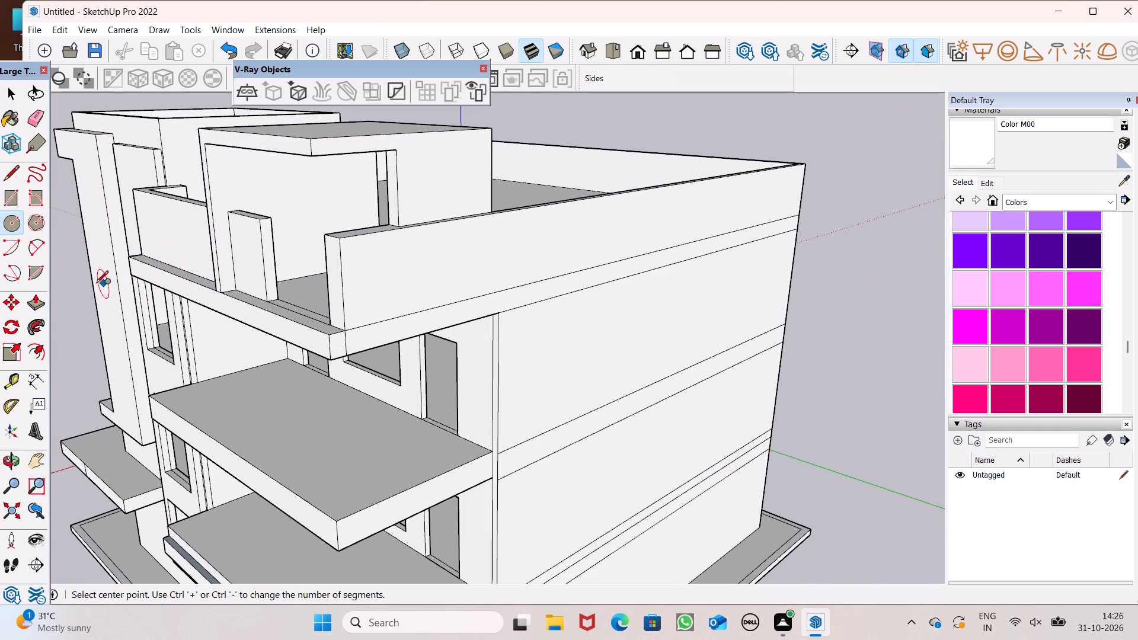
{"action": "scroll", "coordinate": [51, 300], "scroll_direction": "down", "scroll_amount": 1}
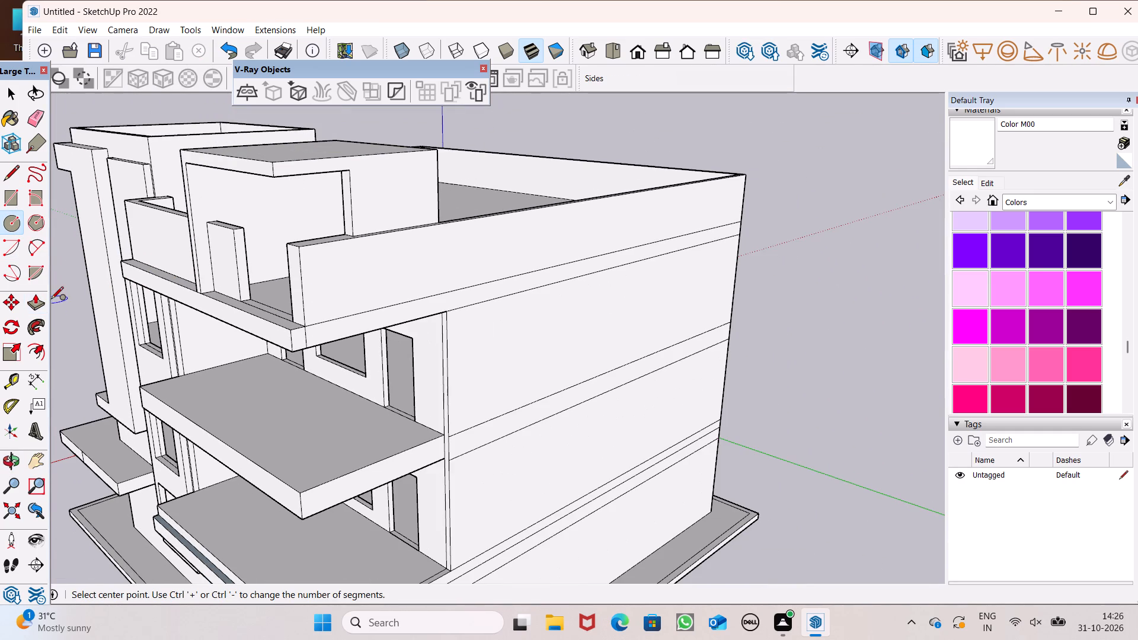
{"action": "middle_click_drag", "start_coordinate": [49, 287], "coordinate": [422, 208]}
{"action": "scroll", "coordinate": [139, 161], "scroll_direction": "down", "scroll_amount": 3}
{"action": "middle_click_drag", "start_coordinate": [132, 200], "coordinate": [225, 213]}
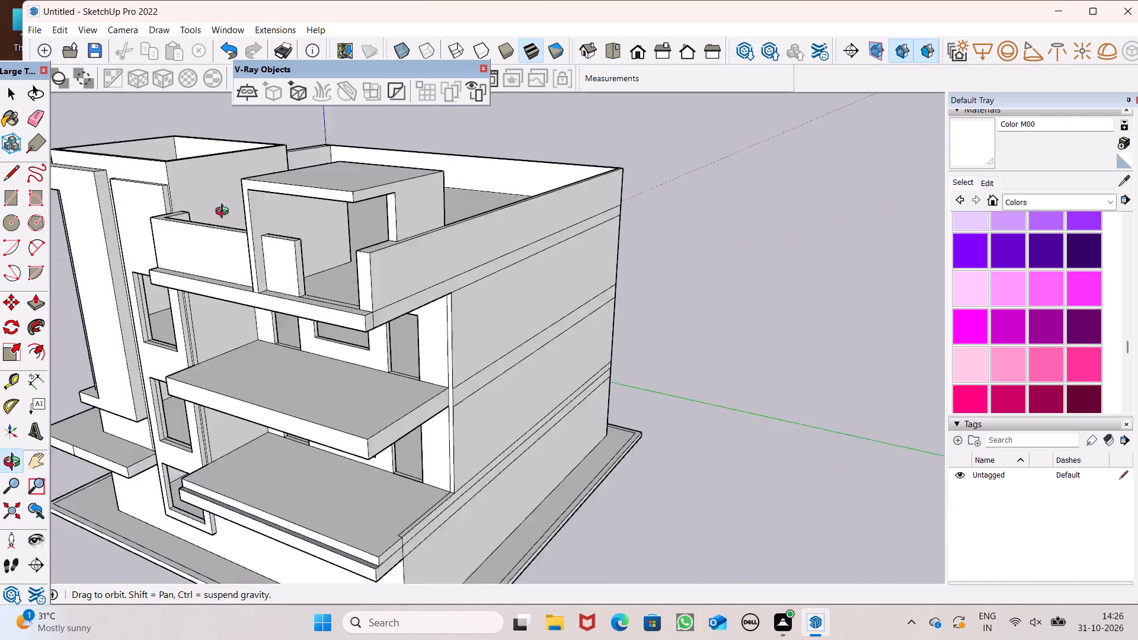
{"action": "middle_click_drag", "start_coordinate": [225, 213], "coordinate": [154, 204]}
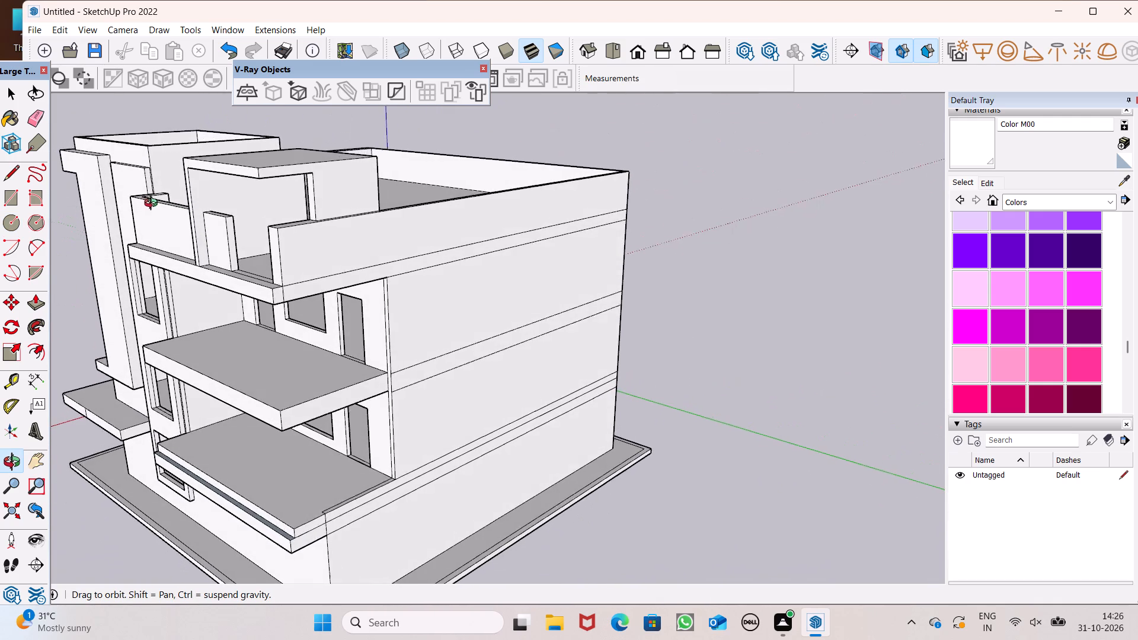
{"action": "middle_click_drag", "start_coordinate": [154, 204], "coordinate": [385, 203]}
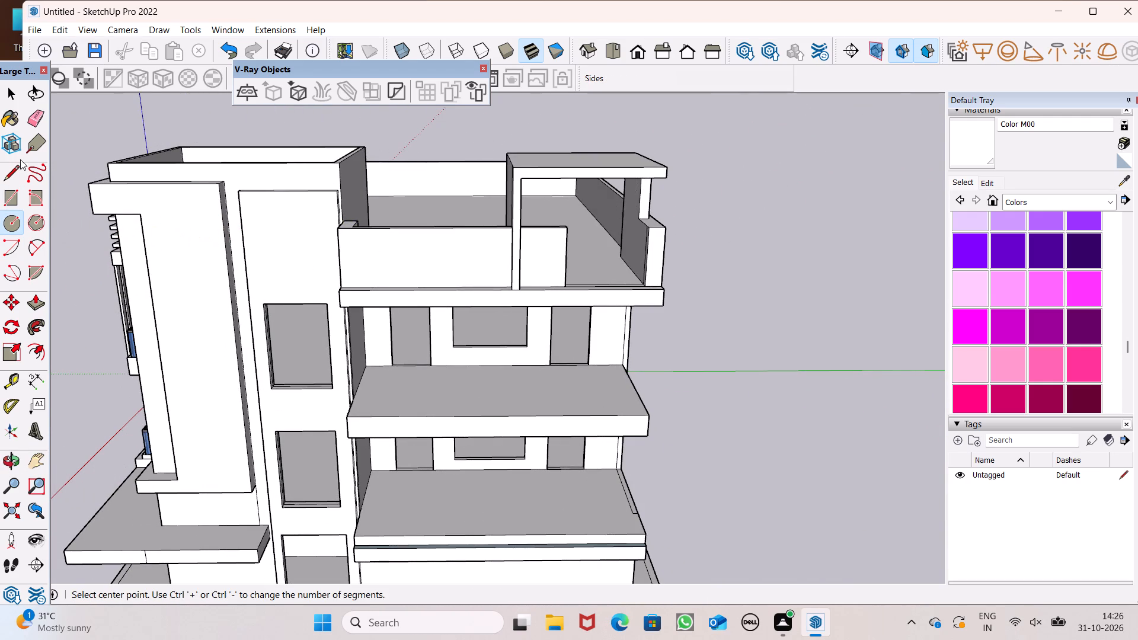
Reposition the floating large tool set so that it sits fully within the screen.
{"action": "left_click_drag", "start_coordinate": [20, 159], "coordinate": [16, 173]}
{"action": "left_click", "coordinate": [8, 187]}
{"action": "left_click_drag", "start_coordinate": [16, 94], "coordinate": [20, 88]}
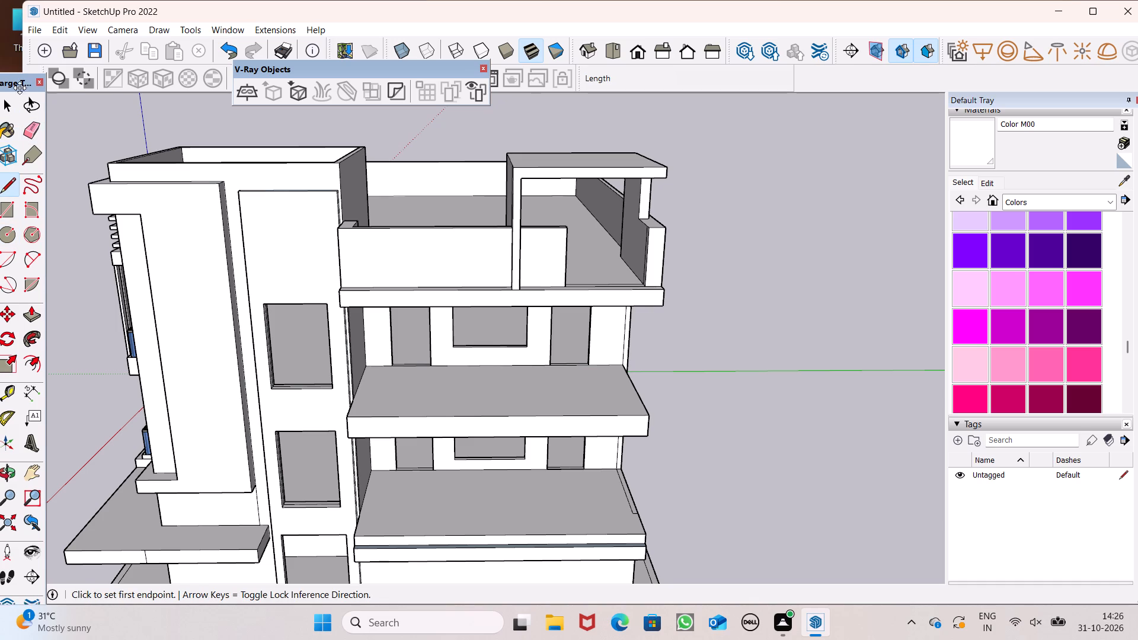
{"action": "left_click_drag", "start_coordinate": [20, 88], "coordinate": [42, 68]}
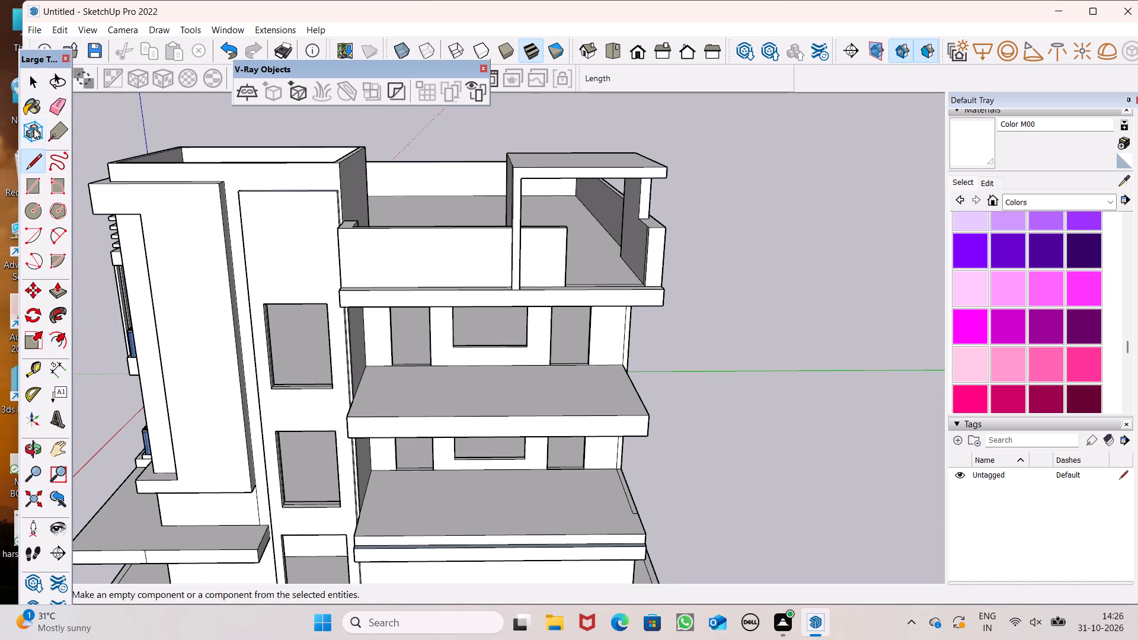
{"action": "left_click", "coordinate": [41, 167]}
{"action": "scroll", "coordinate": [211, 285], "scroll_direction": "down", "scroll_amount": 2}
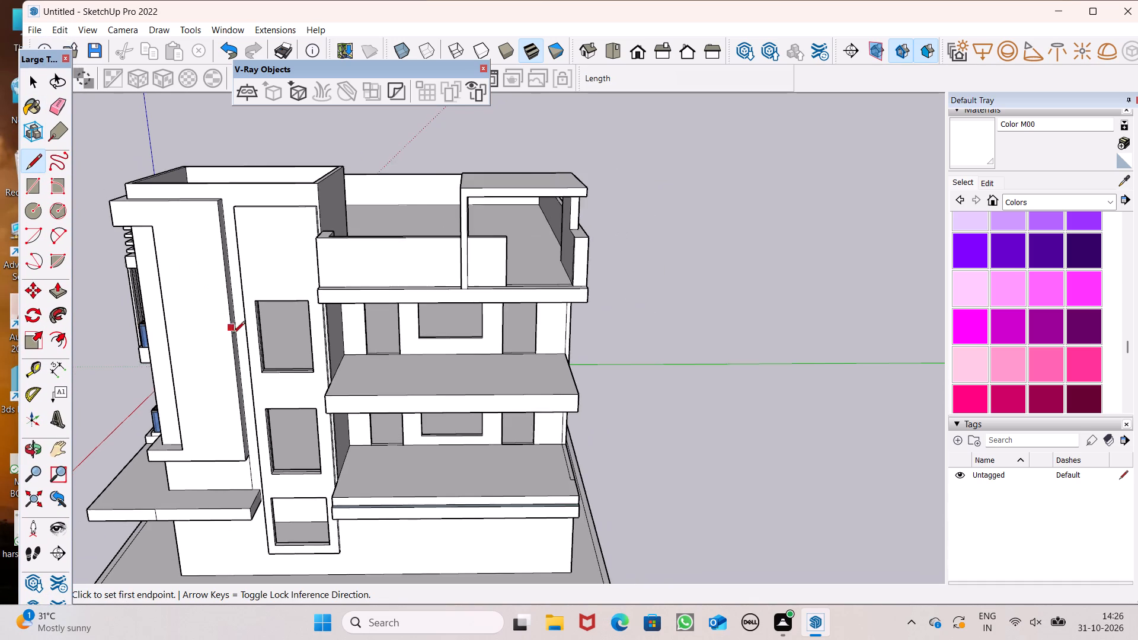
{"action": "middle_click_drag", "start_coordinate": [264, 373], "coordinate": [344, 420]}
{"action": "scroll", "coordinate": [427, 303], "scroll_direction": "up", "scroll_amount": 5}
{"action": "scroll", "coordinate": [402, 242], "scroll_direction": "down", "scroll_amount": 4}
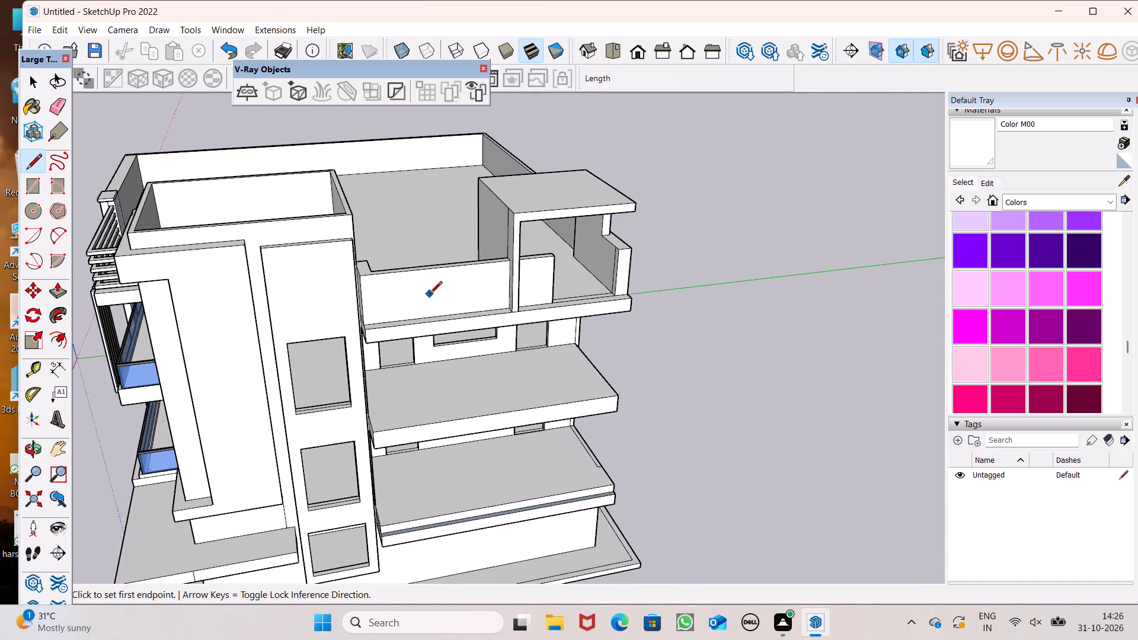
Push/Pull the bottom of the parapet opening beneath the canopy up about 1' 9" to form a low wall.
{"action": "scroll", "coordinate": [423, 275], "scroll_direction": "down", "scroll_amount": 1}
{"action": "middle_click_drag", "start_coordinate": [516, 298], "coordinate": [512, 364]}
{"action": "scroll", "coordinate": [426, 360], "scroll_direction": "up", "scroll_amount": 6}
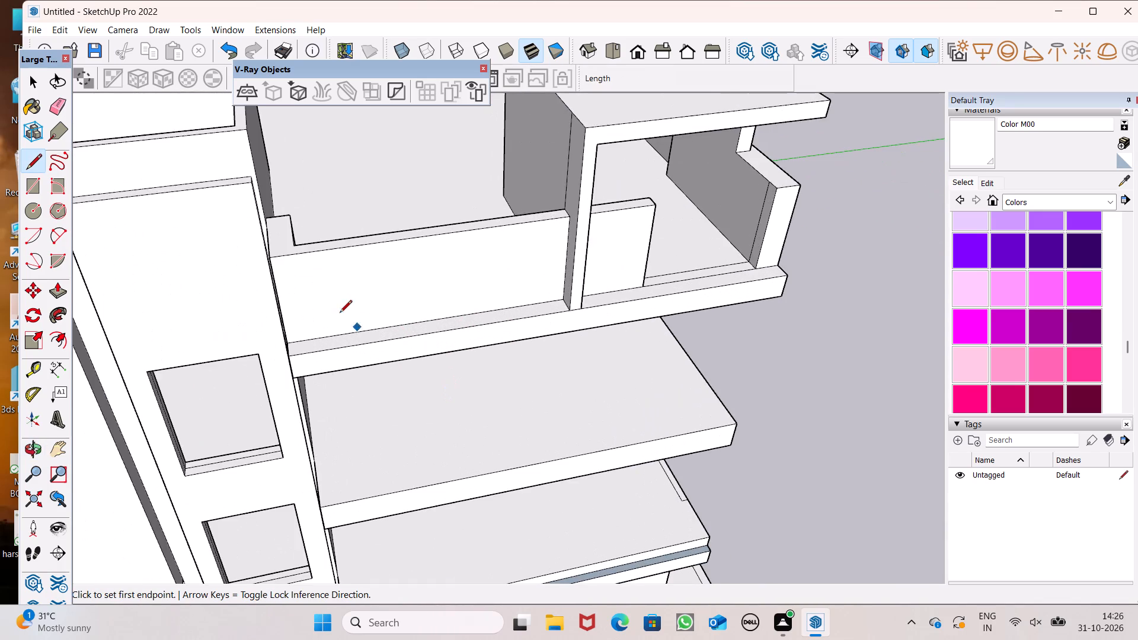
{"action": "scroll", "coordinate": [335, 308], "scroll_direction": "down", "scroll_amount": 1}
{"action": "middle_click_drag", "start_coordinate": [429, 367], "coordinate": [296, 356]}
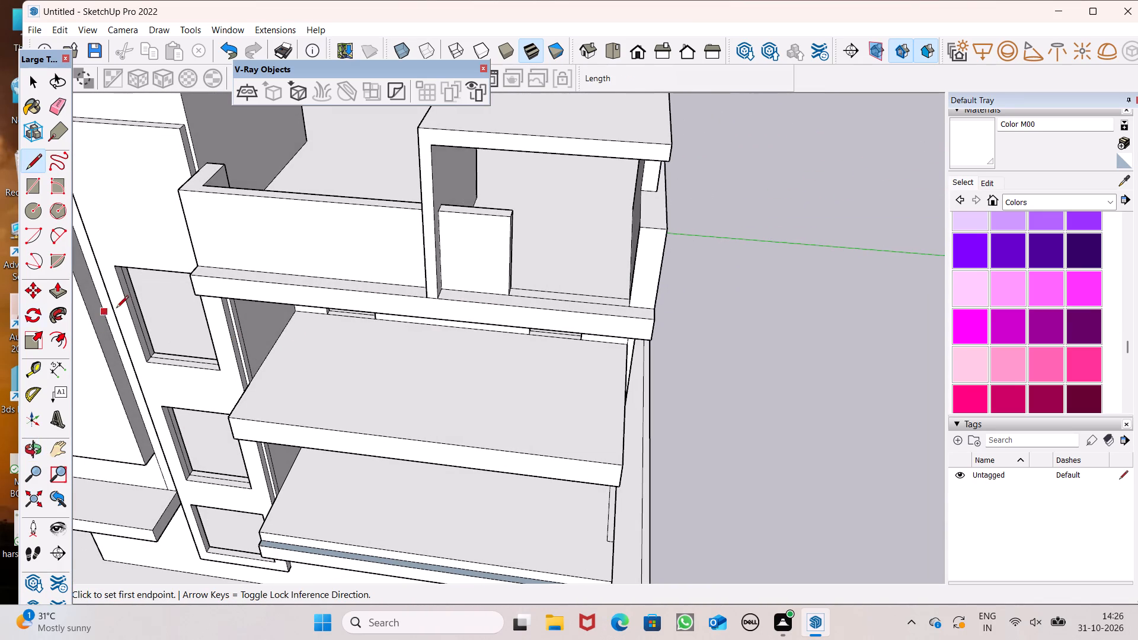
{"action": "left_click", "coordinate": [56, 294]}
{"action": "middle_click_drag", "start_coordinate": [578, 289], "coordinate": [548, 308]}
{"action": "scroll", "coordinate": [552, 311], "scroll_direction": "up", "scroll_amount": 1}
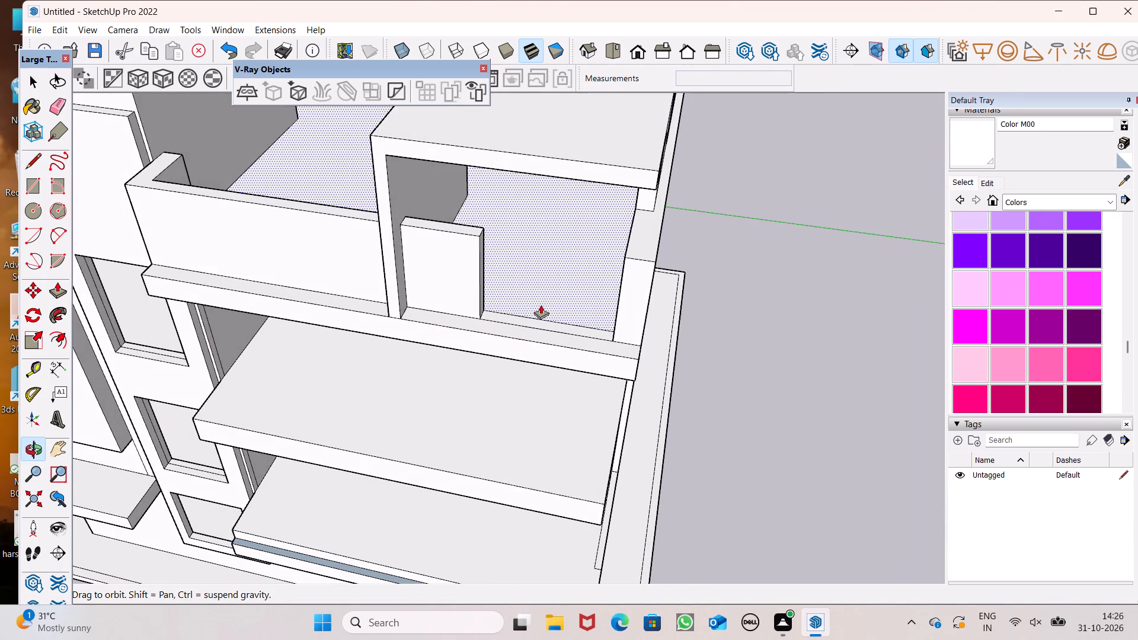
{"action": "scroll", "coordinate": [531, 313], "scroll_direction": "up", "scroll_amount": 5, "text": "ctrl"}
{"action": "left_click_drag", "start_coordinate": [461, 316], "coordinate": [437, 269]}
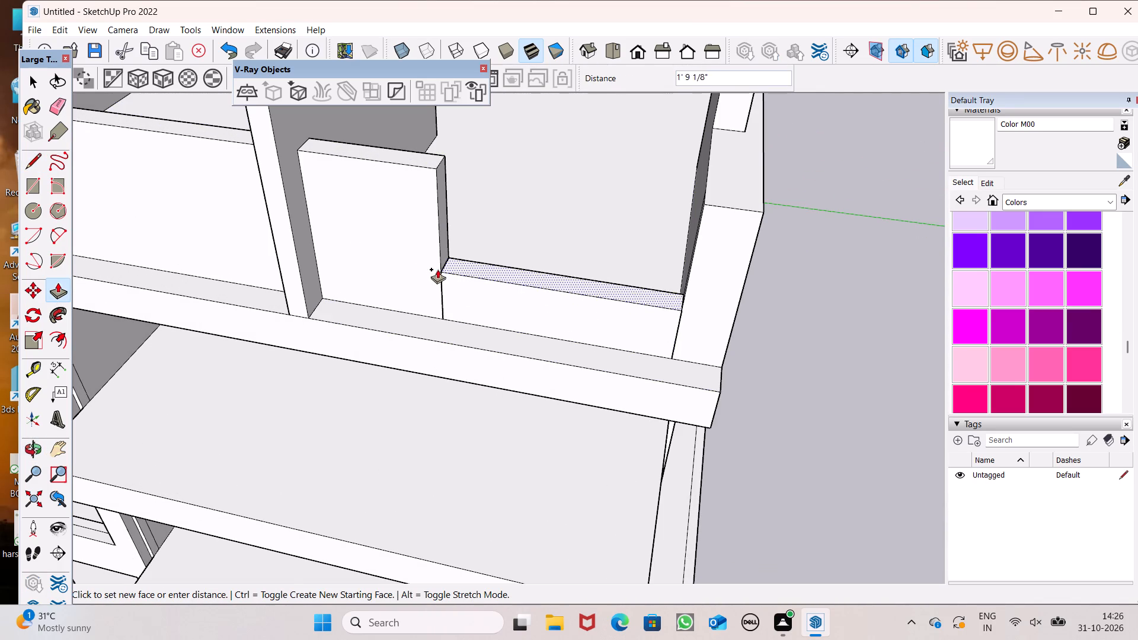
{"action": "left_click_drag", "start_coordinate": [437, 269], "coordinate": [434, 261]}
{"action": "scroll", "coordinate": [419, 253], "scroll_direction": "down", "scroll_amount": 4}
{"action": "middle_click_drag", "start_coordinate": [404, 261], "coordinate": [658, 209]}
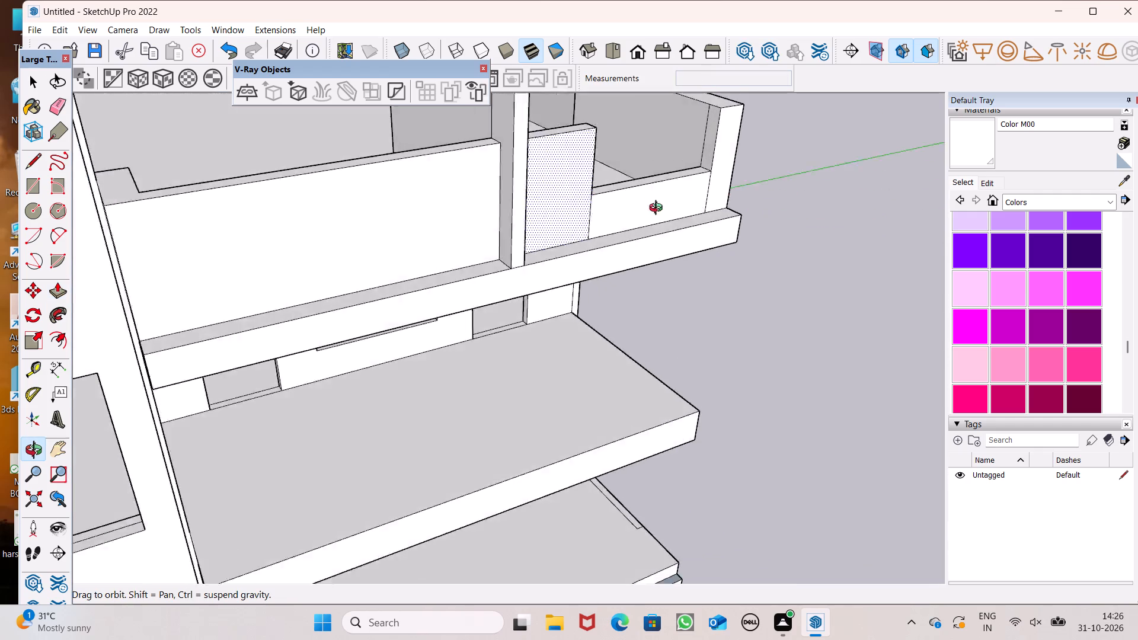
{"action": "middle_click_drag", "start_coordinate": [658, 209], "coordinate": [715, 225]}
Draw an 8 13/16" line across the front parapet's top, between the tower-side corner and the canopy's side wall.
{"action": "left_click", "coordinate": [43, 161]}
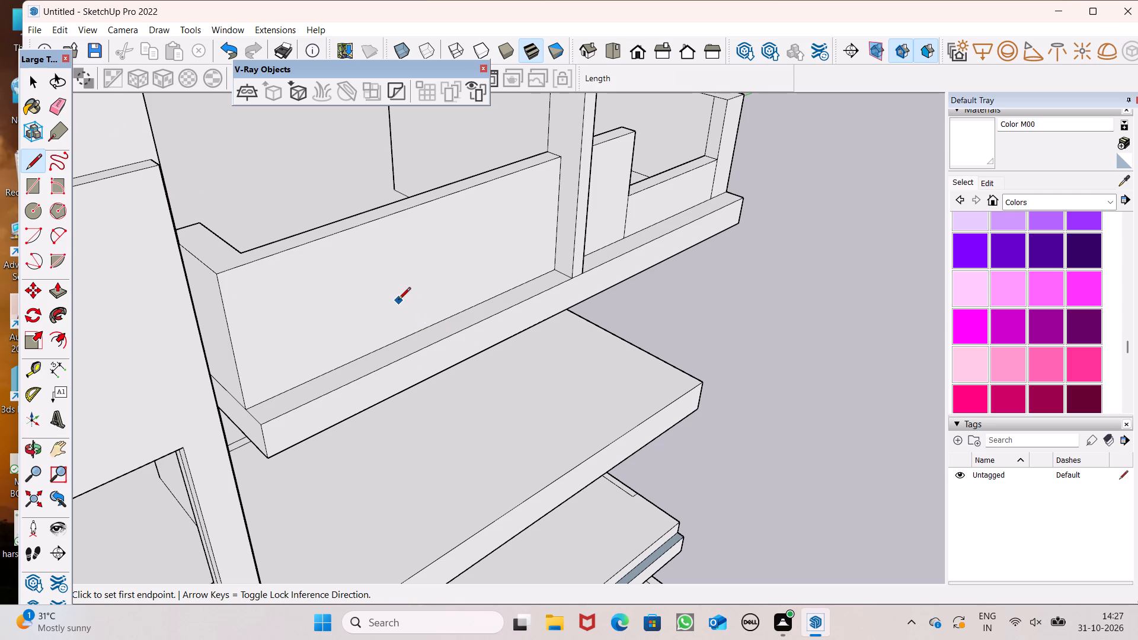
{"action": "scroll", "coordinate": [482, 369], "scroll_direction": "down", "scroll_amount": 3}
{"action": "scroll", "coordinate": [444, 332], "scroll_direction": "down", "scroll_amount": 2}
{"action": "middle_click_drag", "start_coordinate": [388, 368], "coordinate": [381, 415]}
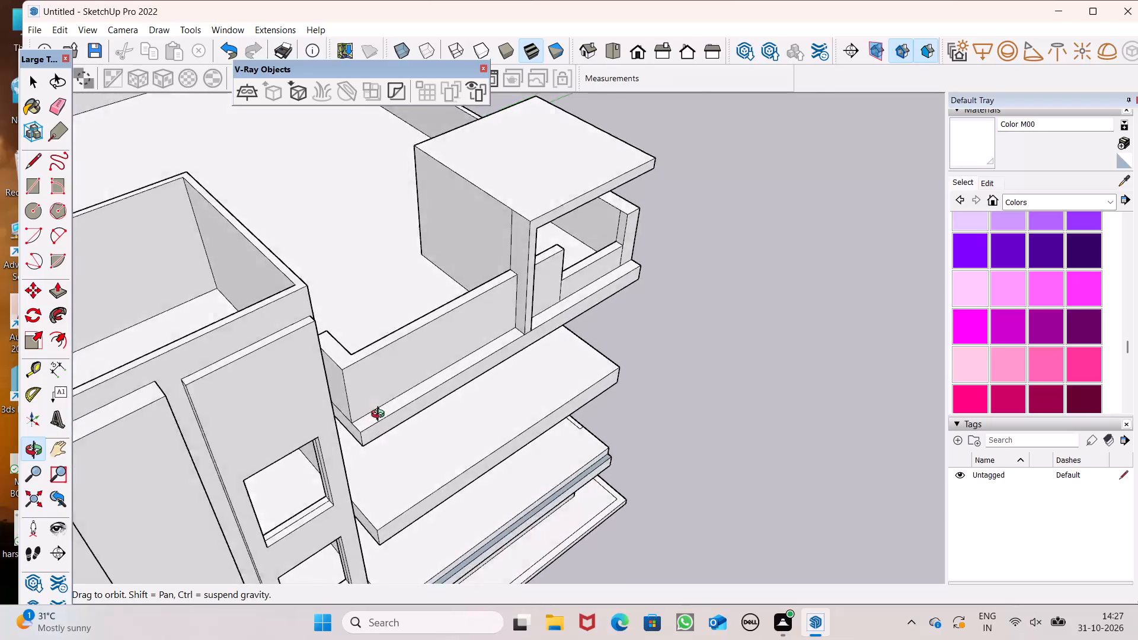
{"action": "middle_click_drag", "start_coordinate": [381, 415], "coordinate": [489, 313]}
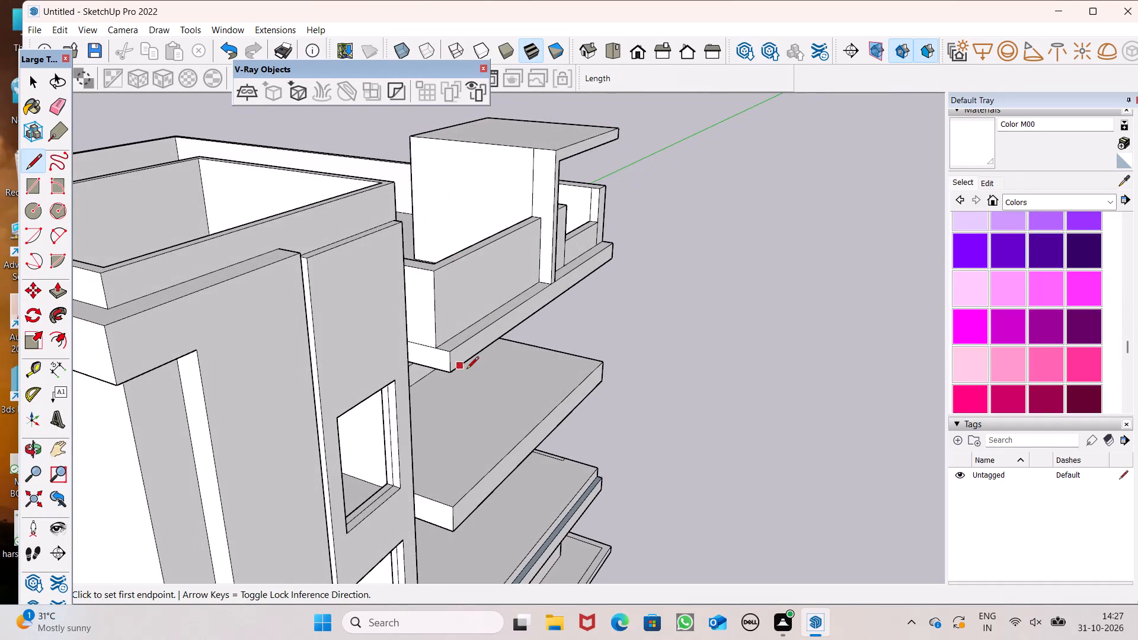
{"action": "scroll", "coordinate": [467, 369], "scroll_direction": "up", "scroll_amount": 5}
{"action": "scroll", "coordinate": [430, 213], "scroll_direction": "down", "scroll_amount": 4}
{"action": "middle_click_drag", "start_coordinate": [512, 274], "coordinate": [511, 291]}
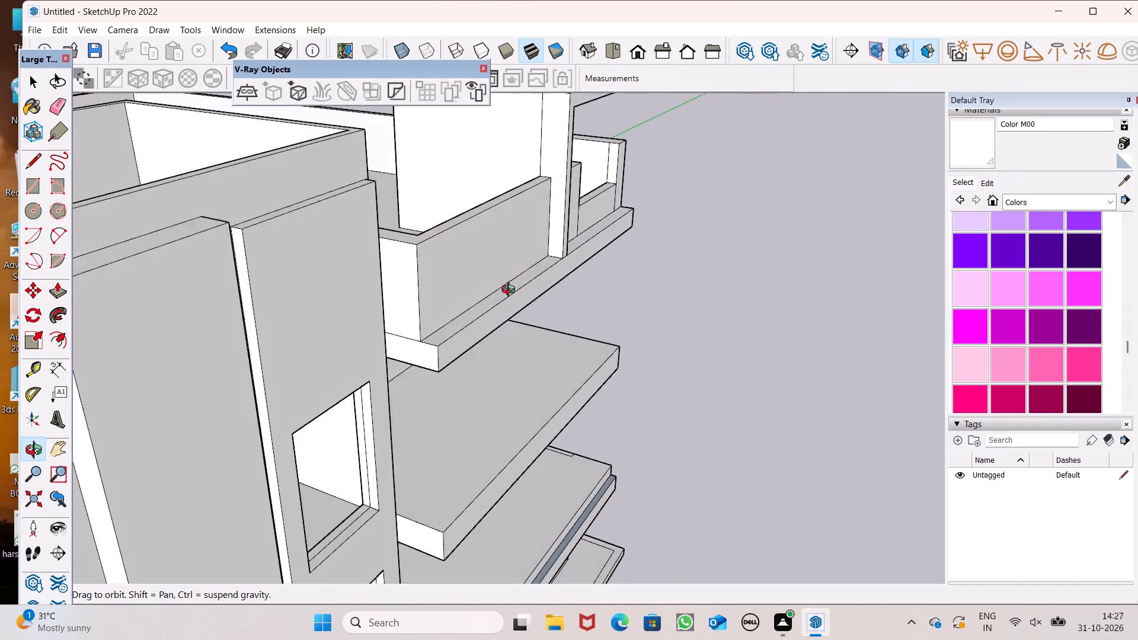
{"action": "middle_click_drag", "start_coordinate": [511, 291], "coordinate": [431, 318]}
{"action": "scroll", "coordinate": [394, 265], "scroll_direction": "up", "scroll_amount": 5}
{"action": "scroll", "coordinate": [453, 254], "scroll_direction": "up", "scroll_amount": 1}
{"action": "middle_click_drag", "start_coordinate": [457, 265], "coordinate": [376, 268]}
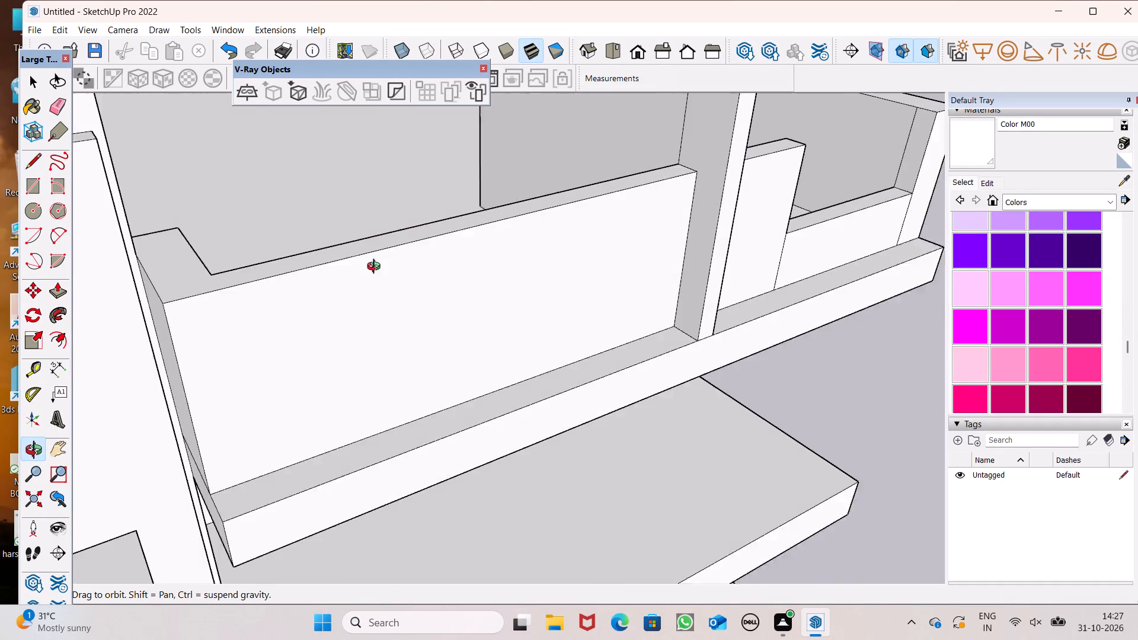
{"action": "middle_click_drag", "start_coordinate": [376, 268], "coordinate": [349, 271]}
{"action": "scroll", "coordinate": [387, 216], "scroll_direction": "down", "scroll_amount": 1}
{"action": "middle_click_drag", "start_coordinate": [458, 253], "coordinate": [378, 275]}
{"action": "scroll", "coordinate": [370, 221], "scroll_direction": "up", "scroll_amount": 3}
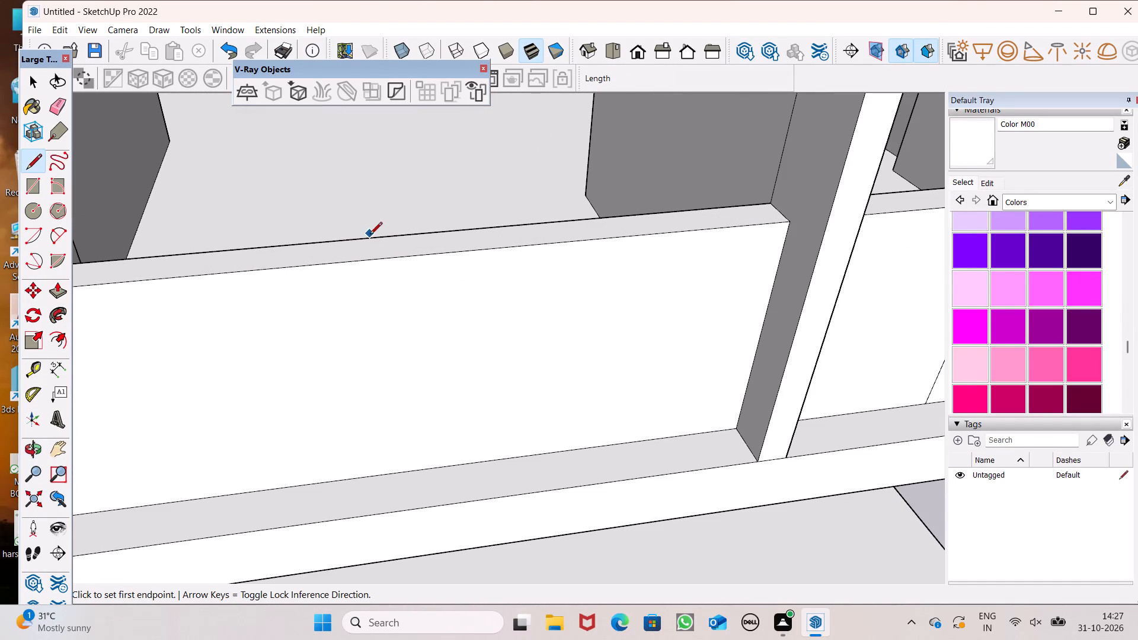
{"action": "left_click", "coordinate": [359, 239]}
{"action": "scroll", "coordinate": [378, 272], "scroll_direction": "down", "scroll_amount": 1}
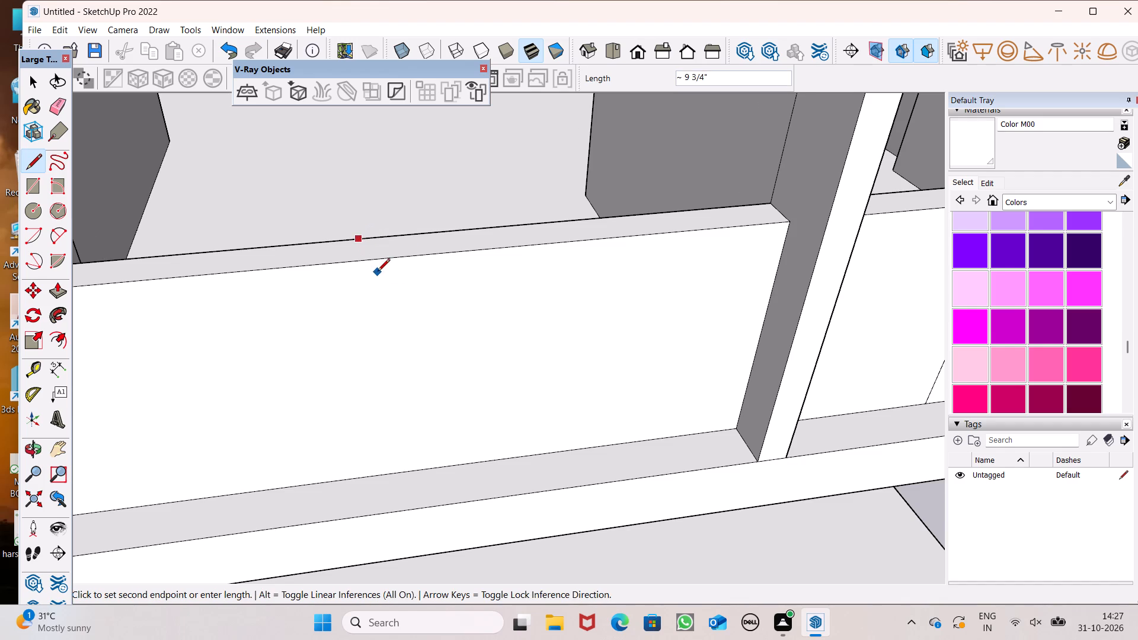
{"action": "scroll", "coordinate": [378, 272], "scroll_direction": "down", "scroll_amount": 1}
{"action": "left_click", "coordinate": [369, 265]}
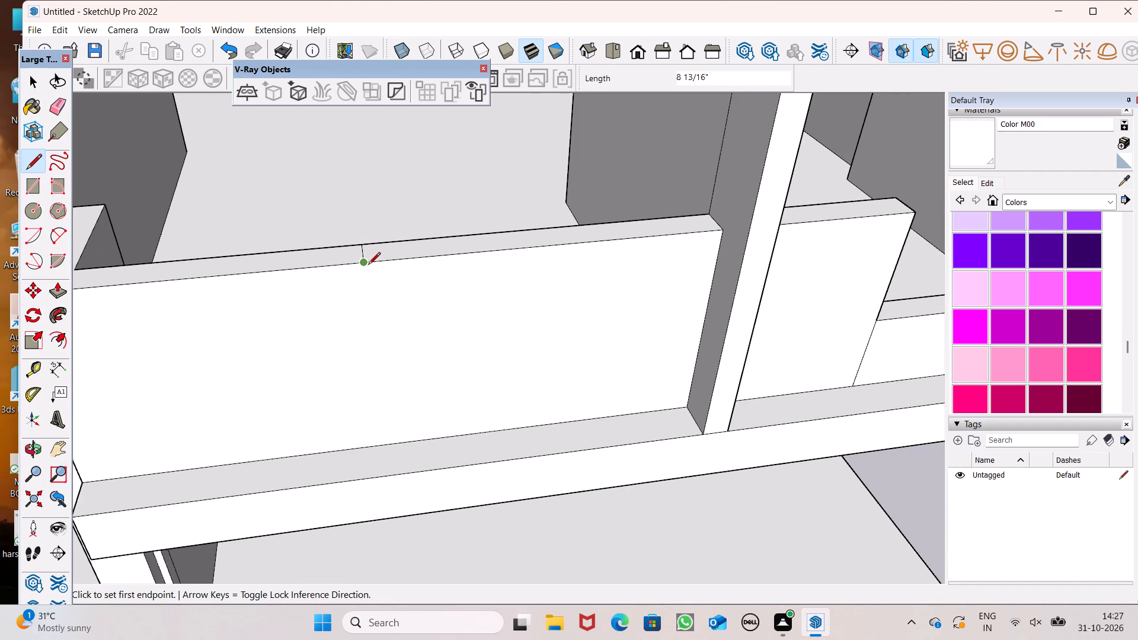
Outline the parapet's tower-side section with lines about 2' 11" down the front face, along to the corner, and 2' 1/16" across the end face.
{"action": "left_click", "coordinate": [363, 267]}
{"action": "scroll", "coordinate": [363, 268], "scroll_direction": "down", "scroll_amount": 3}
{"action": "middle_click_drag", "start_coordinate": [369, 273], "coordinate": [405, 270]}
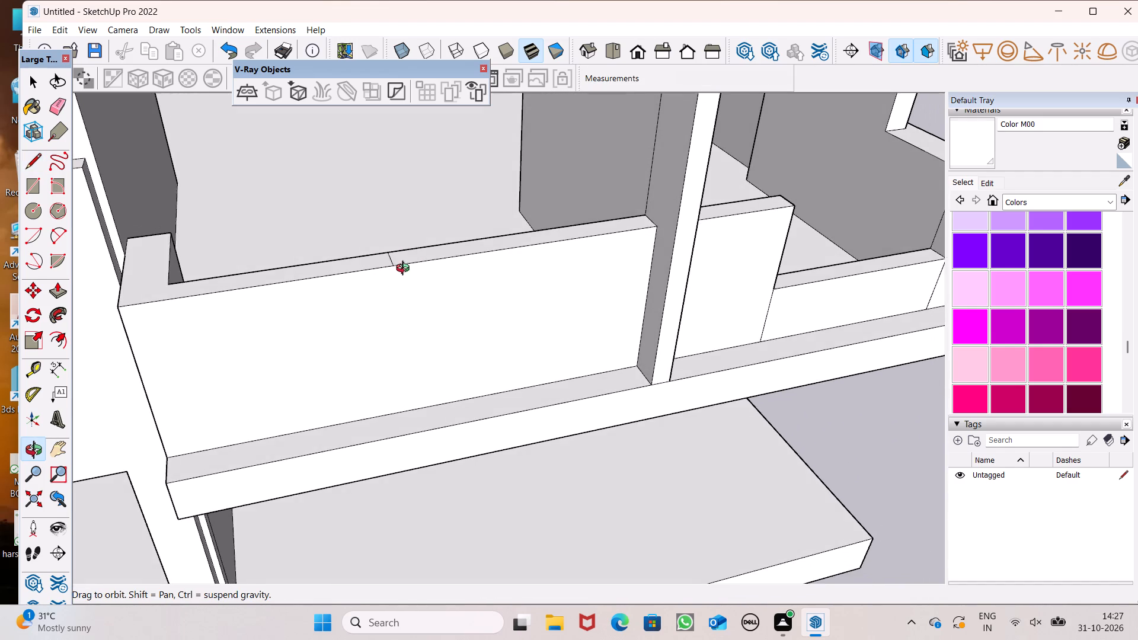
{"action": "middle_click_drag", "start_coordinate": [405, 270], "coordinate": [413, 261]}
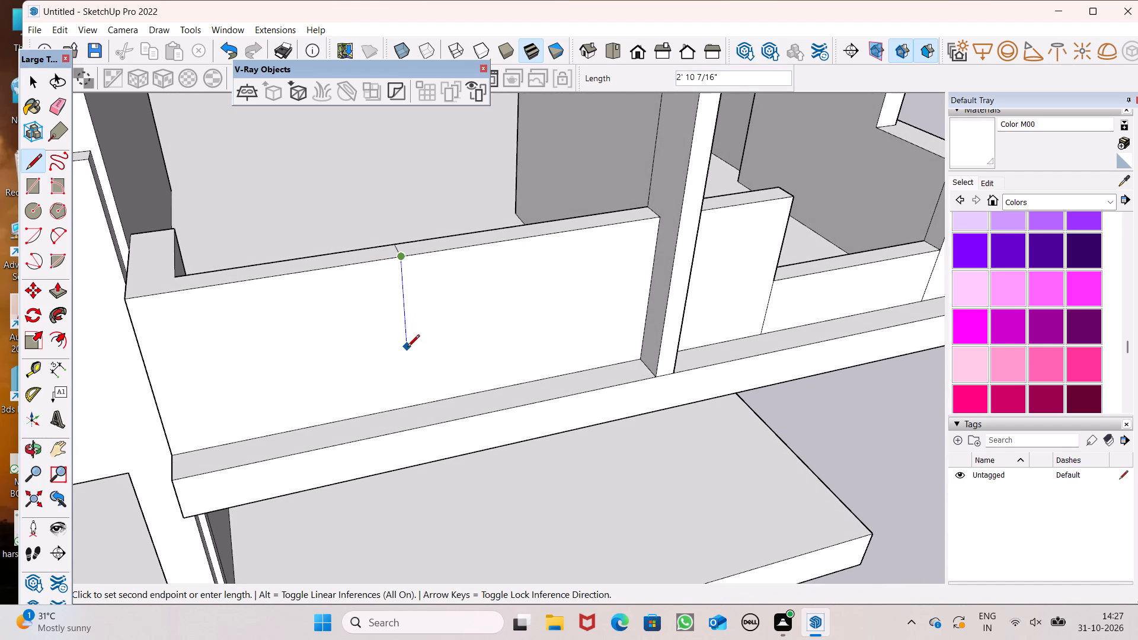
{"action": "left_click", "coordinate": [407, 353]}
{"action": "middle_click_drag", "start_coordinate": [191, 380], "coordinate": [206, 364]}
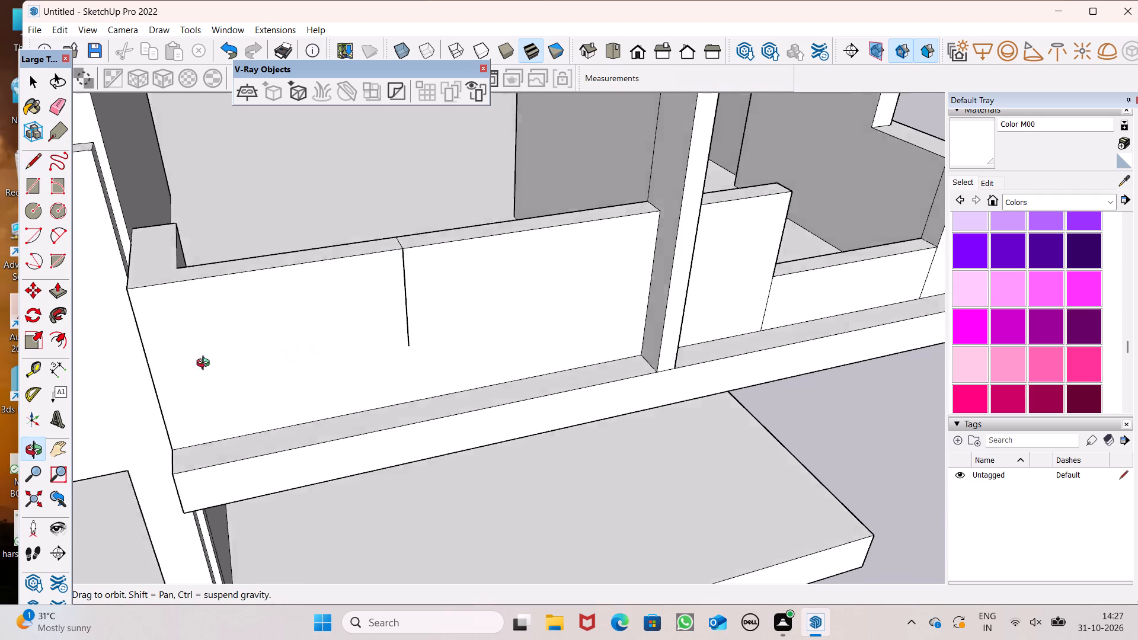
{"action": "middle_click_drag", "start_coordinate": [206, 364], "coordinate": [433, 317]}
{"action": "scroll", "coordinate": [433, 317], "scroll_direction": "up", "scroll_amount": 1}
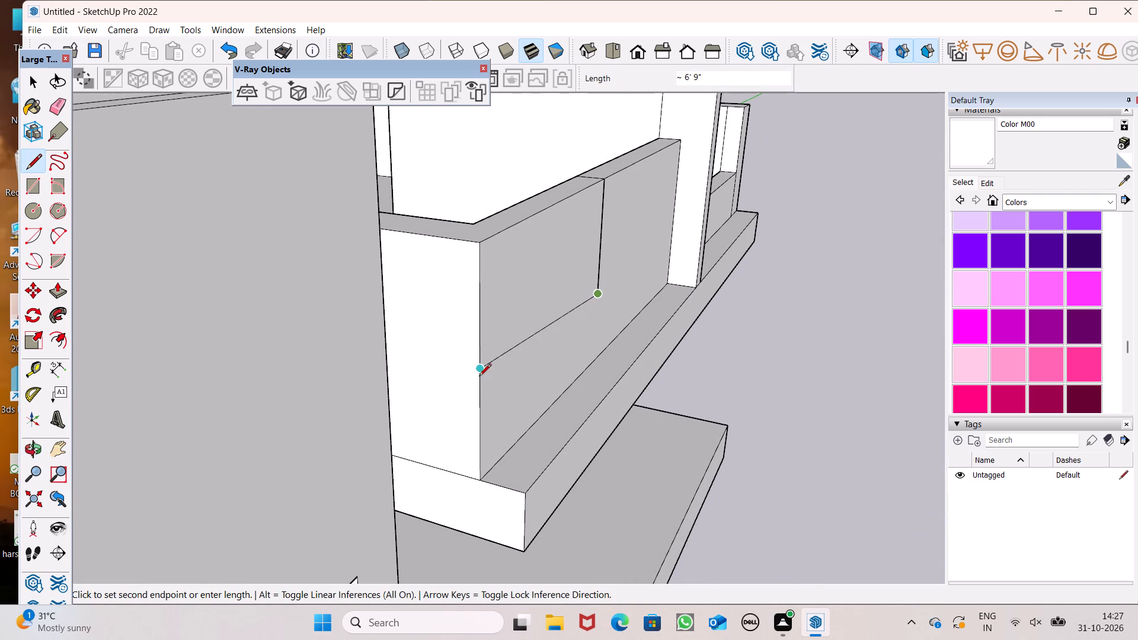
{"action": "left_click", "coordinate": [483, 395]}
{"action": "left_click", "coordinate": [476, 397]}
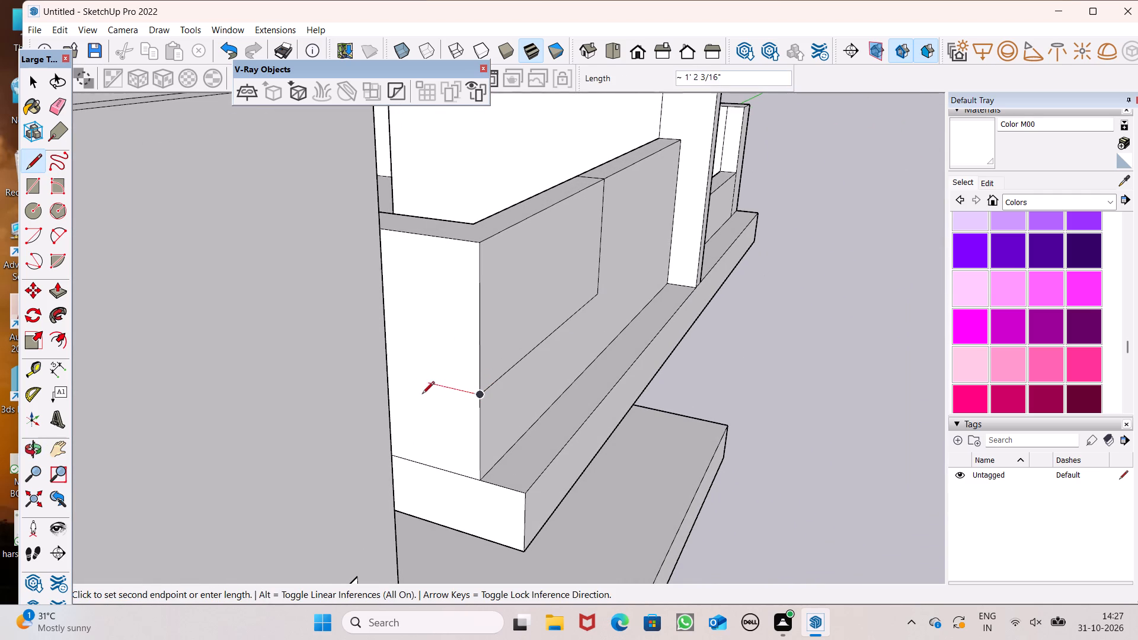
{"action": "middle_click_drag", "start_coordinate": [398, 383], "coordinate": [461, 387]}
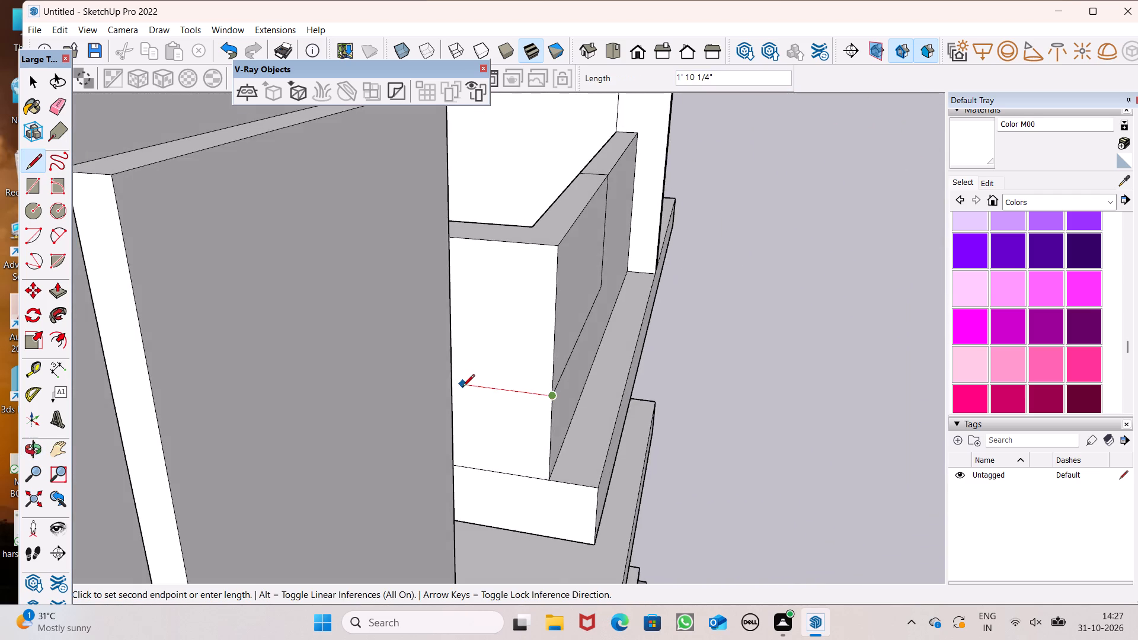
{"action": "scroll", "coordinate": [462, 388], "scroll_direction": "up", "scroll_amount": 4}
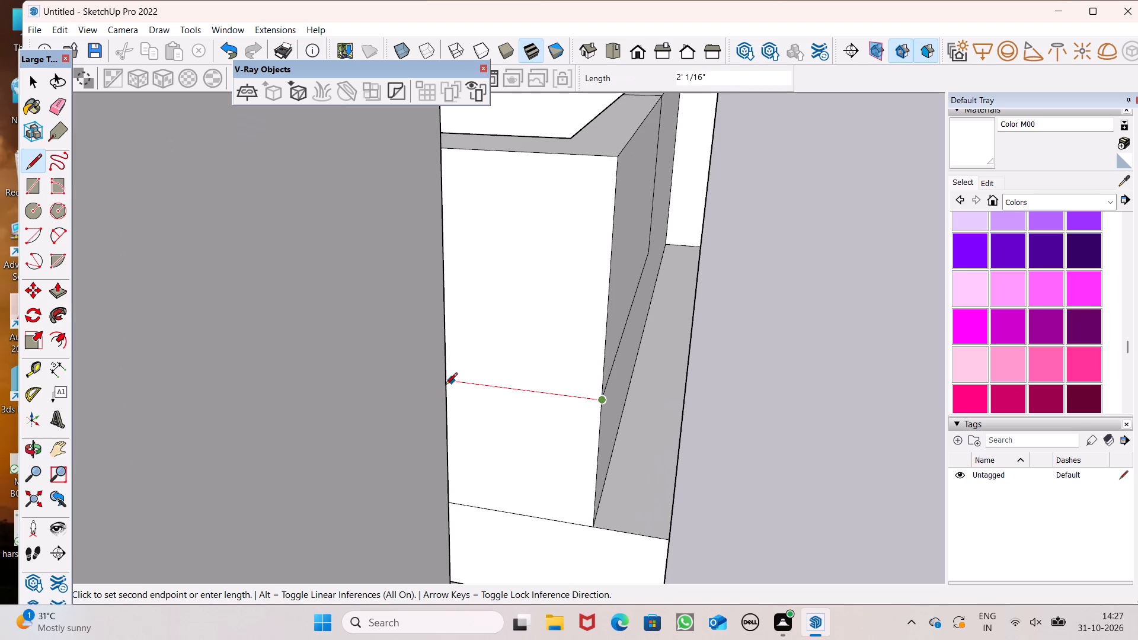
{"action": "left_click", "coordinate": [439, 383]}
{"action": "scroll", "coordinate": [400, 338], "scroll_direction": "down", "scroll_amount": 4}
{"action": "key", "text": "space"}
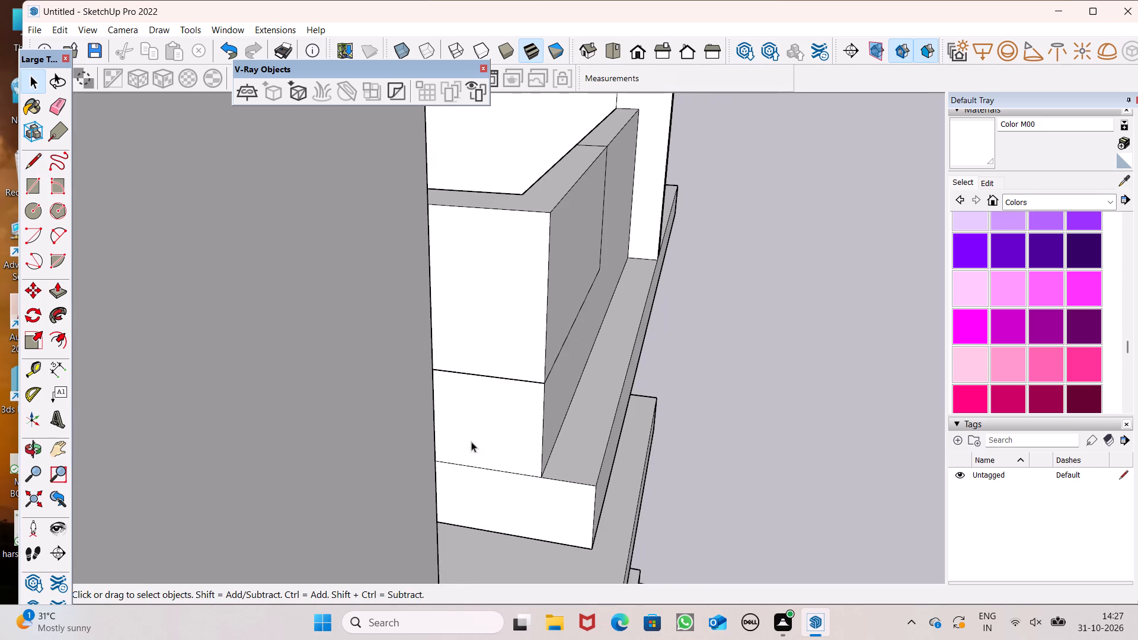
Push/Pull the top of the outlined tower-side parapet section down 2' 11 1/8".
{"action": "middle_click_drag", "start_coordinate": [502, 453], "coordinate": [163, 473]}
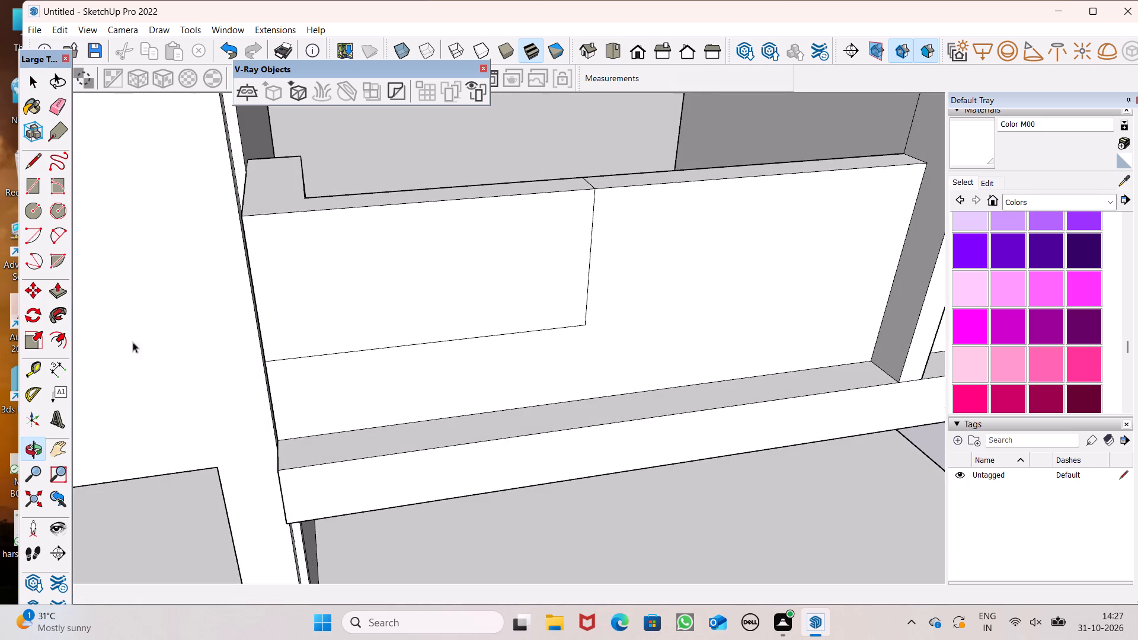
{"action": "left_click", "coordinate": [53, 291]}
{"action": "scroll", "coordinate": [172, 257], "scroll_direction": "down", "scroll_amount": 5}
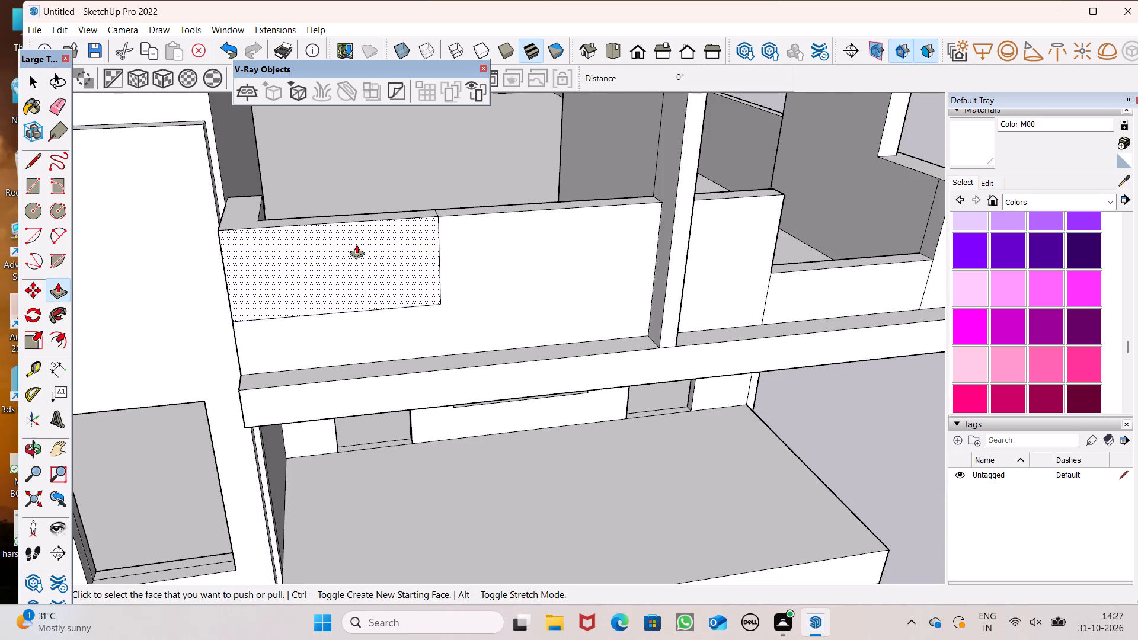
{"action": "left_click_drag", "start_coordinate": [351, 218], "coordinate": [732, 286]}
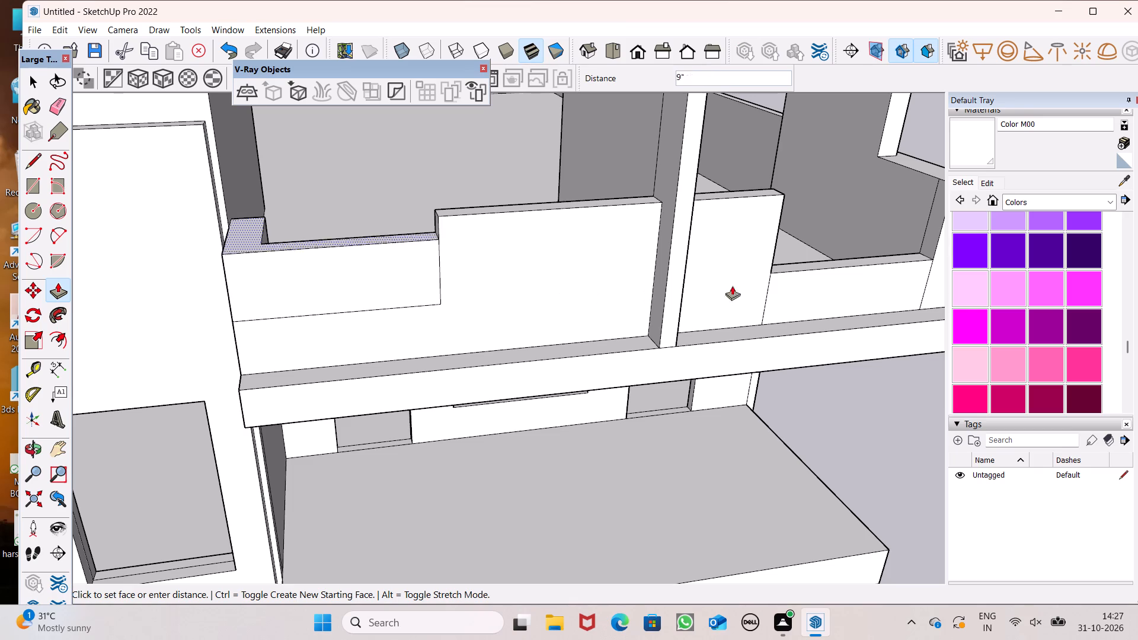
{"action": "left_click_drag", "start_coordinate": [732, 286], "coordinate": [777, 275]}
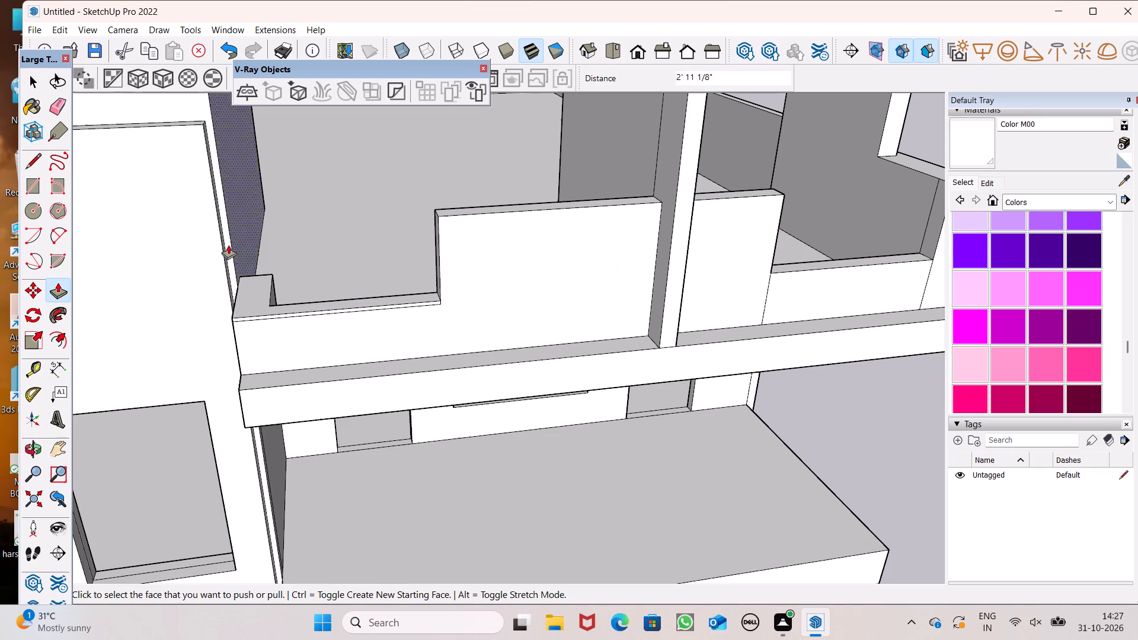
Erase the leftover outline edges just below the lowered parapet's top on its end and front faces and at the step.
{"action": "left_click", "coordinate": [47, 114]}
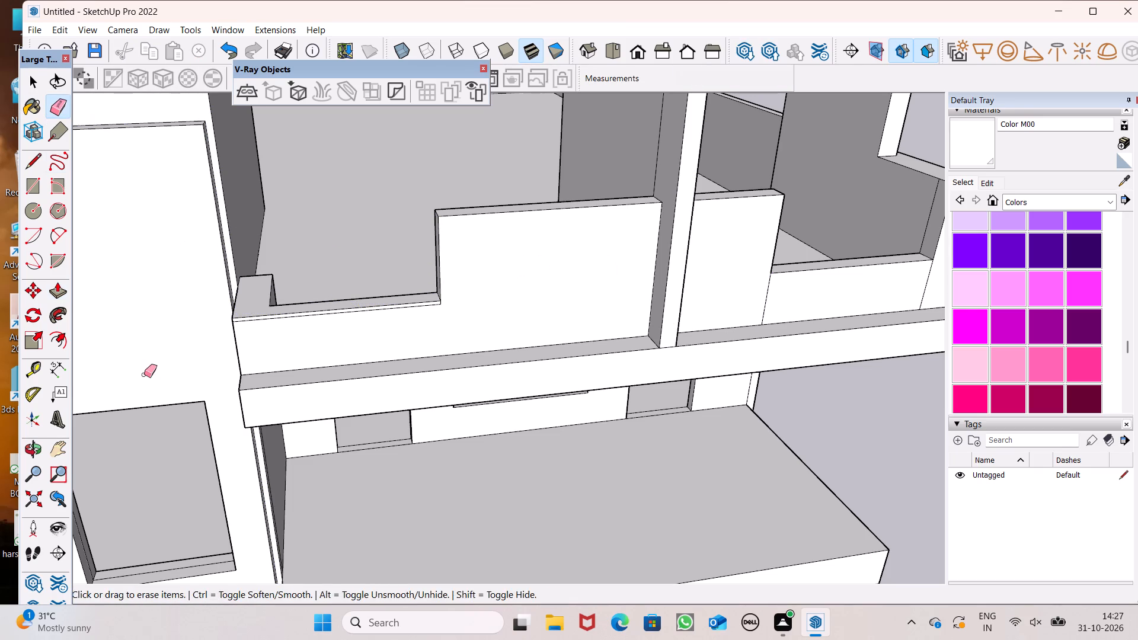
{"action": "middle_click_drag", "start_coordinate": [184, 392], "coordinate": [417, 335]}
{"action": "scroll", "coordinate": [534, 274], "scroll_direction": "up", "scroll_amount": 12}
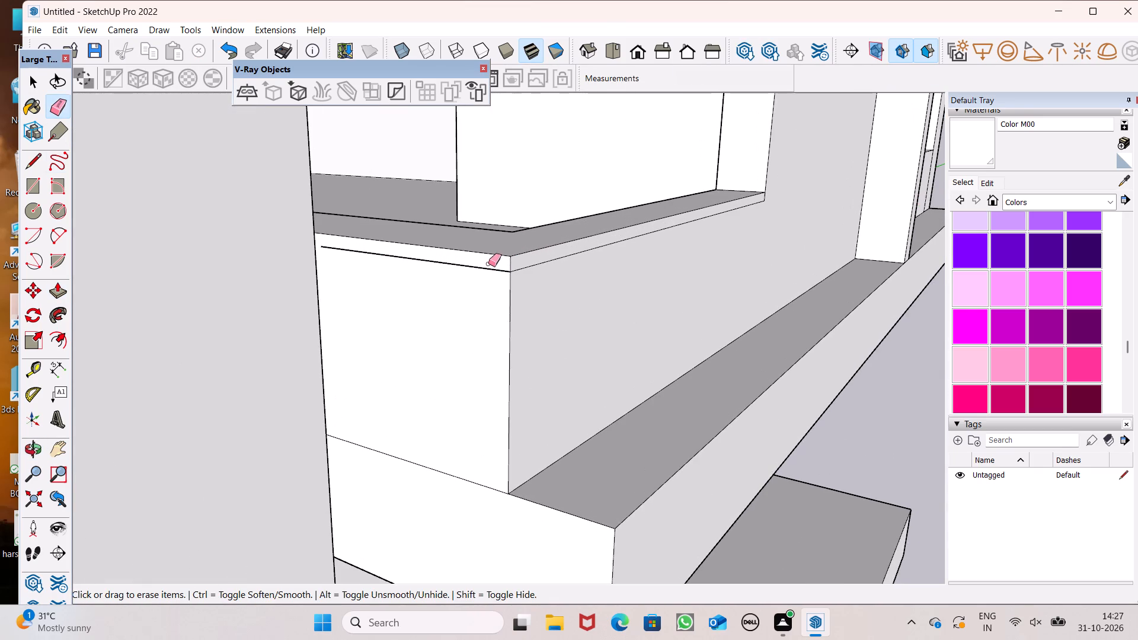
{"action": "left_click_drag", "start_coordinate": [486, 263], "coordinate": [485, 273]}
{"action": "left_click_drag", "start_coordinate": [526, 265], "coordinate": [525, 273]}
{"action": "scroll", "coordinate": [526, 272], "scroll_direction": "down", "scroll_amount": 5}
{"action": "middle_click_drag", "start_coordinate": [576, 284], "coordinate": [440, 316]}
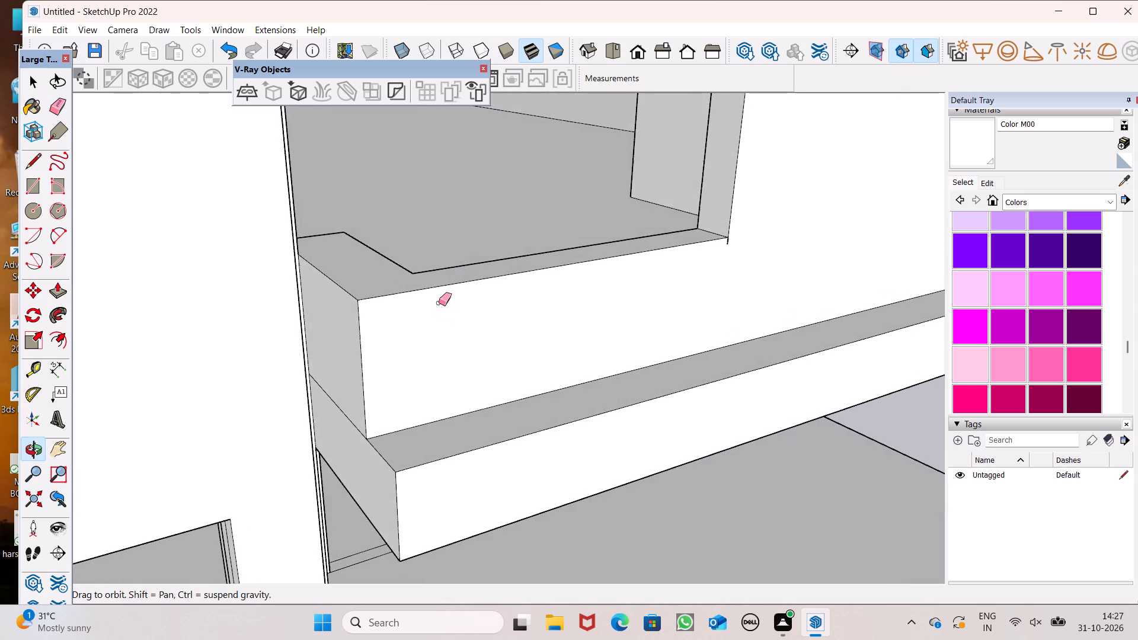
{"action": "scroll", "coordinate": [711, 241], "scroll_direction": "up", "scroll_amount": 5}
{"action": "left_click", "coordinate": [697, 244]}
{"action": "scroll", "coordinate": [702, 293], "scroll_direction": "down", "scroll_amount": 3}
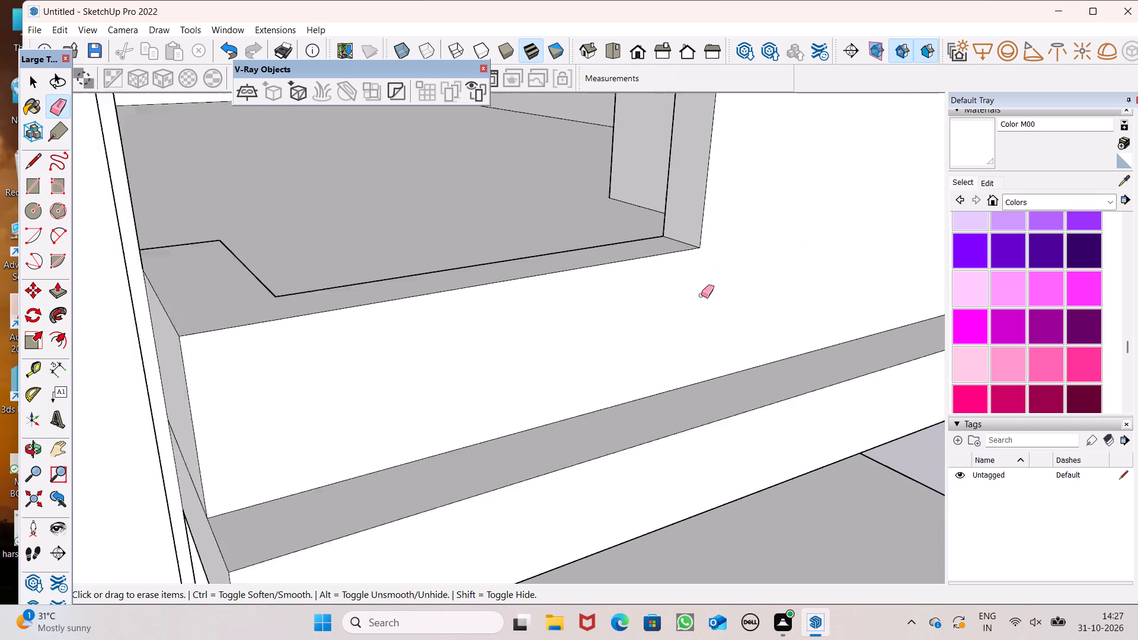
Push/Pull the end face of the lowered parapet's short return beside the tower outward 5 1/8".
{"action": "scroll", "coordinate": [701, 295], "scroll_direction": "down", "scroll_amount": 3}
{"action": "scroll", "coordinate": [560, 290], "scroll_direction": "down", "scroll_amount": 3}
{"action": "middle_click_drag", "start_coordinate": [546, 297], "coordinate": [353, 440]}
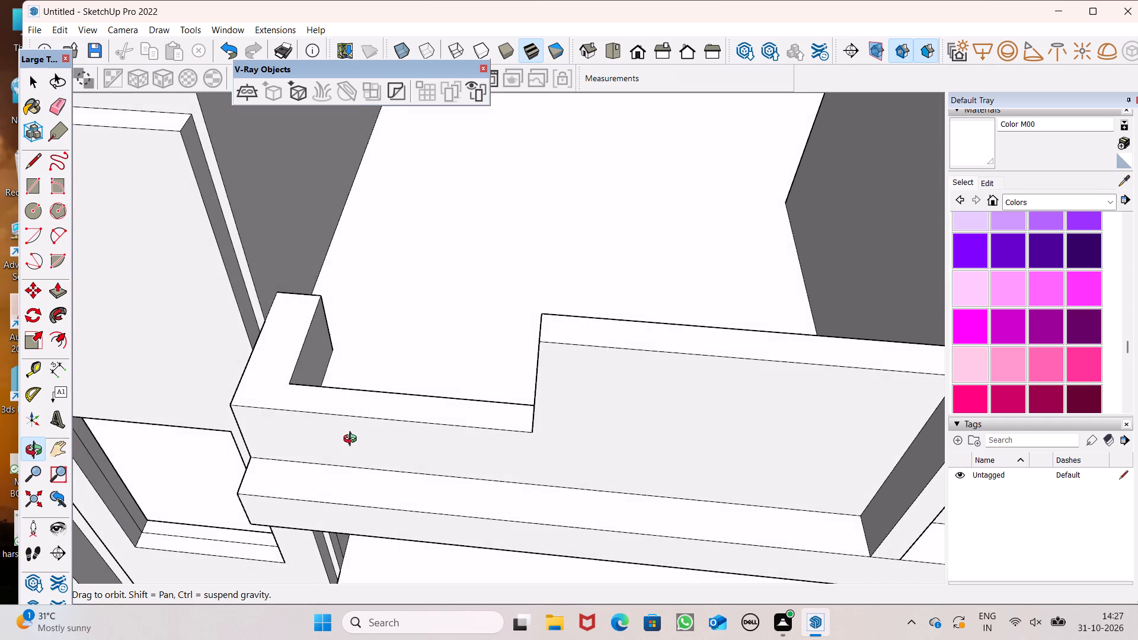
{"action": "middle_click_drag", "start_coordinate": [353, 440], "coordinate": [275, 482]}
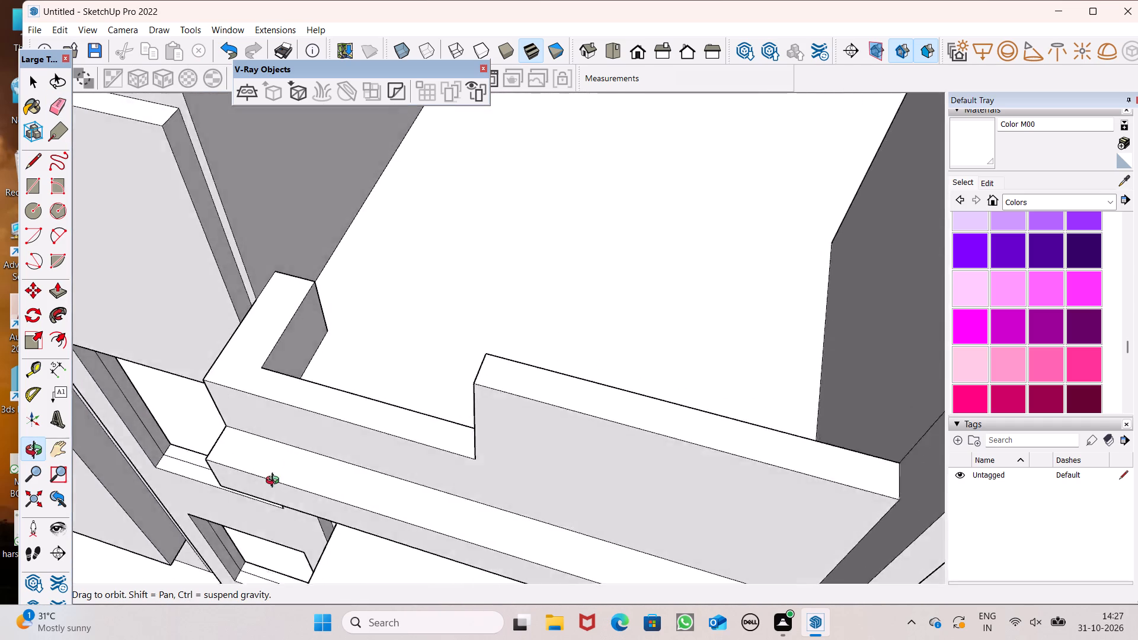
{"action": "middle_click_drag", "start_coordinate": [275, 482], "coordinate": [97, 536]}
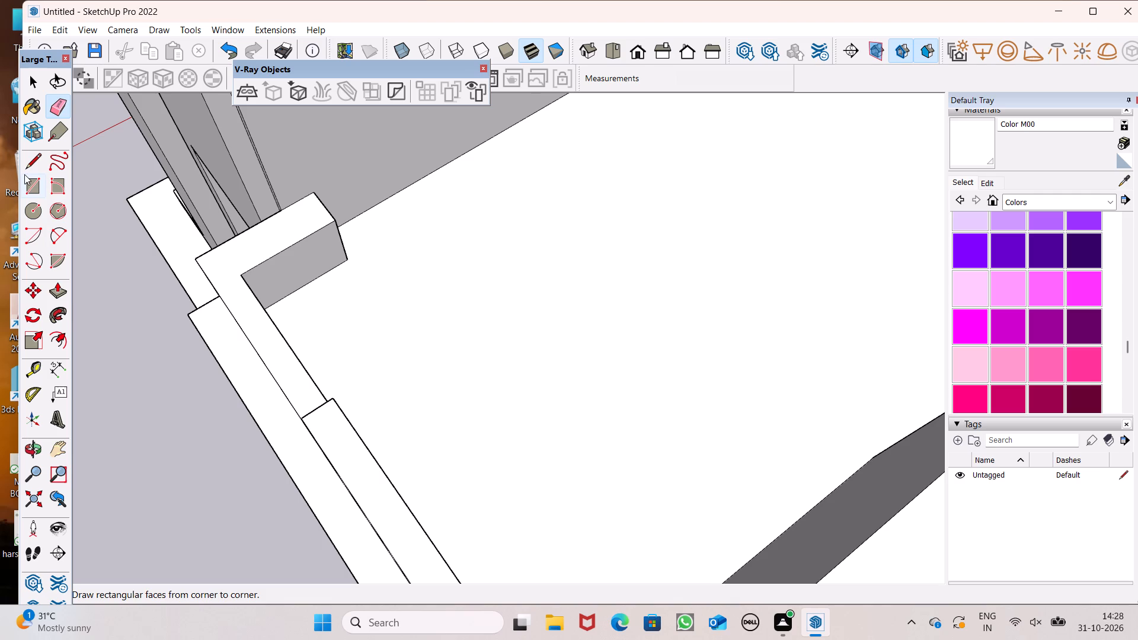
{"action": "left_click", "coordinate": [57, 285]}
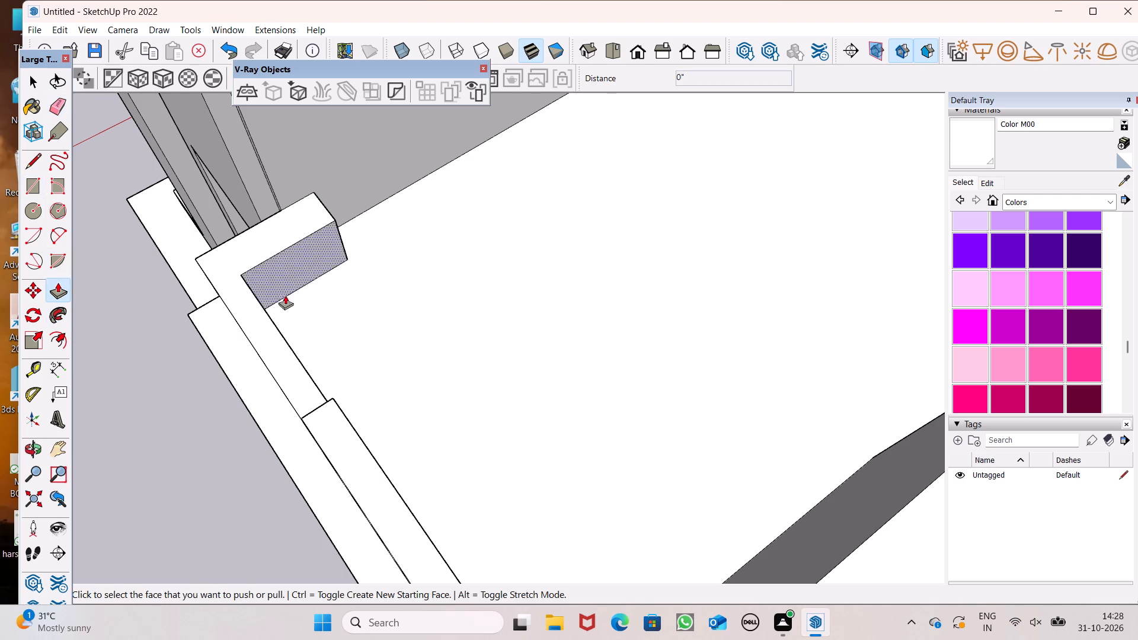
{"action": "middle_click_drag", "start_coordinate": [289, 302], "coordinate": [254, 449]}
{"action": "scroll", "coordinate": [334, 392], "scroll_direction": "up", "scroll_amount": 5}
{"action": "left_click_drag", "start_coordinate": [319, 366], "coordinate": [341, 351]}
{"action": "scroll", "coordinate": [386, 347], "scroll_direction": "down", "scroll_amount": 6}
{"action": "middle_click_drag", "start_coordinate": [391, 347], "coordinate": [427, 271]}
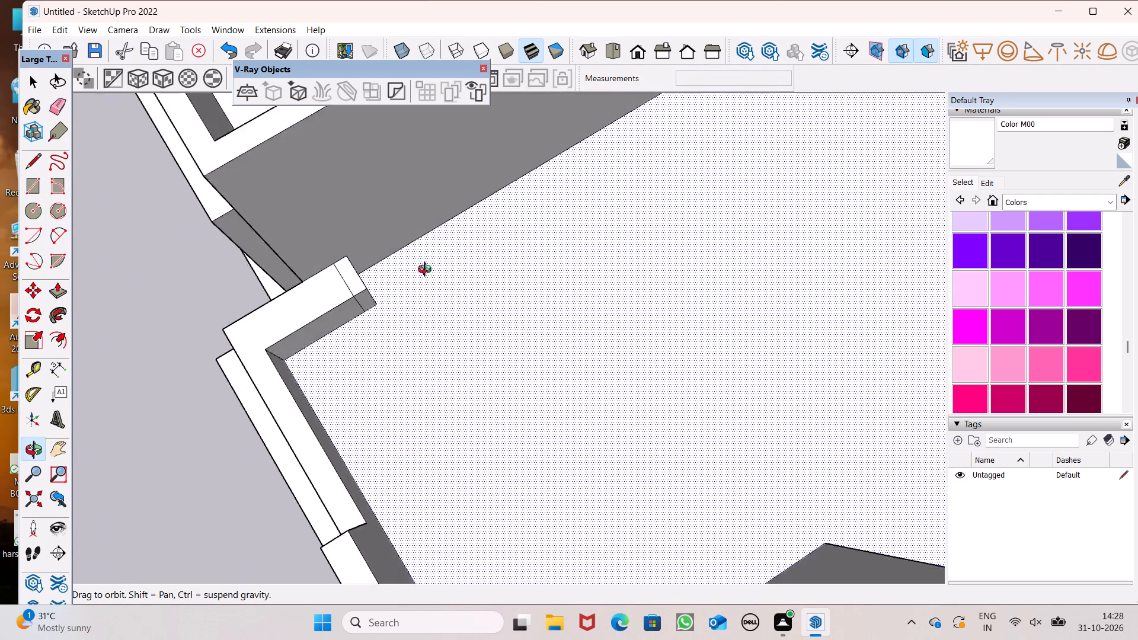
{"action": "middle_click_drag", "start_coordinate": [427, 271], "coordinate": [541, 129]}
{"action": "scroll", "coordinate": [541, 129], "scroll_direction": "up", "scroll_amount": 1}
{"action": "scroll", "coordinate": [486, 229], "scroll_direction": "down", "scroll_amount": 4}
{"action": "middle_click_drag", "start_coordinate": [481, 235], "coordinate": [615, 263]}
{"action": "scroll", "coordinate": [626, 263], "scroll_direction": "up", "scroll_amount": 1}
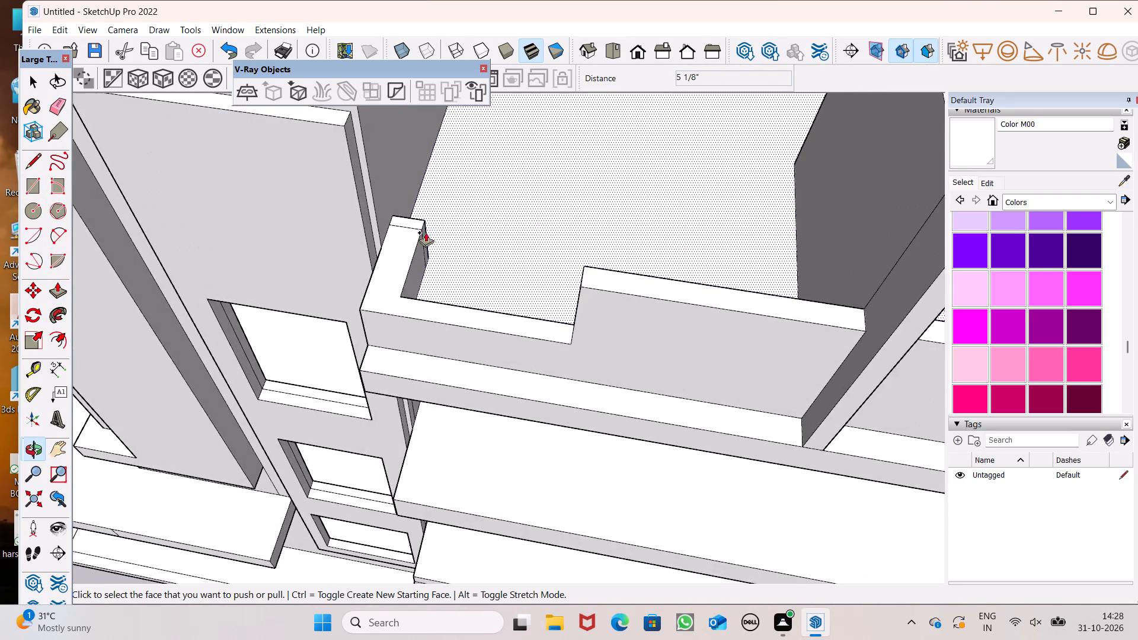
Push/Pull the top of the lowered parapet's short return end beside the tower up 4'.
{"action": "scroll", "coordinate": [417, 228], "scroll_direction": "up", "scroll_amount": 4}
{"action": "left_click", "coordinate": [407, 224]}
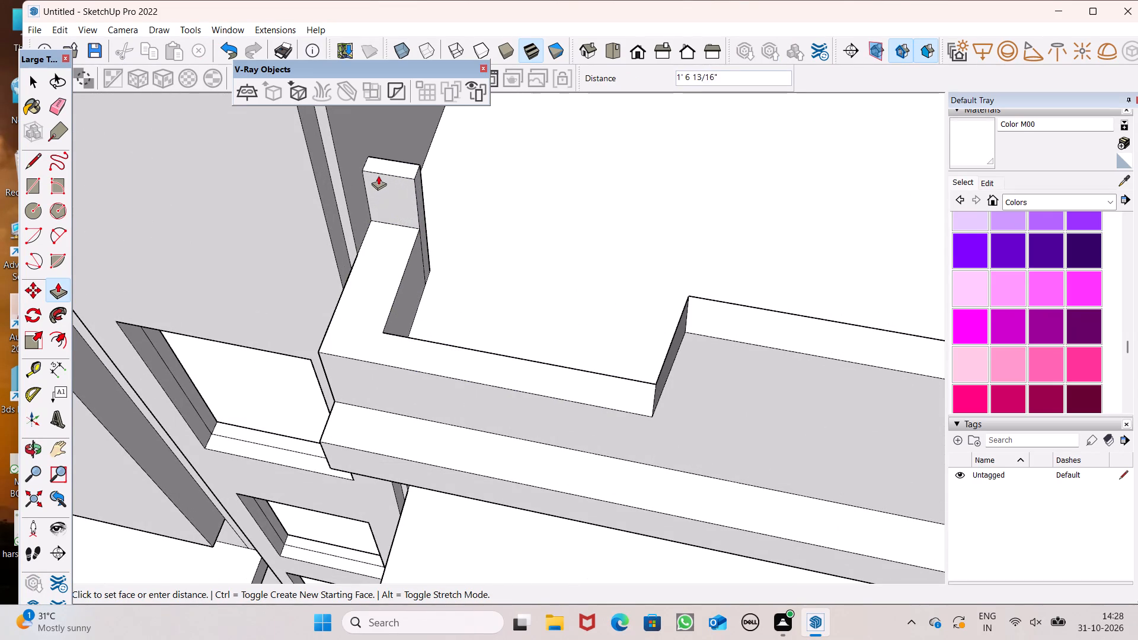
{"action": "key", "text": "4"}
{"action": "key", "text": "apostrophe"}
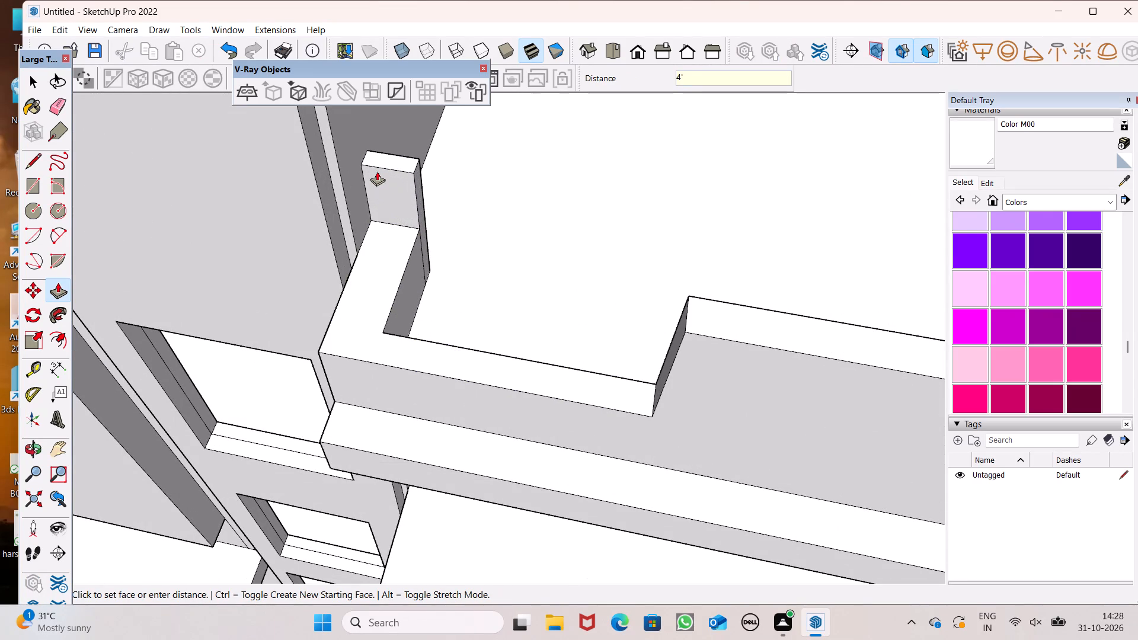
{"action": "key", "text": "Return"}
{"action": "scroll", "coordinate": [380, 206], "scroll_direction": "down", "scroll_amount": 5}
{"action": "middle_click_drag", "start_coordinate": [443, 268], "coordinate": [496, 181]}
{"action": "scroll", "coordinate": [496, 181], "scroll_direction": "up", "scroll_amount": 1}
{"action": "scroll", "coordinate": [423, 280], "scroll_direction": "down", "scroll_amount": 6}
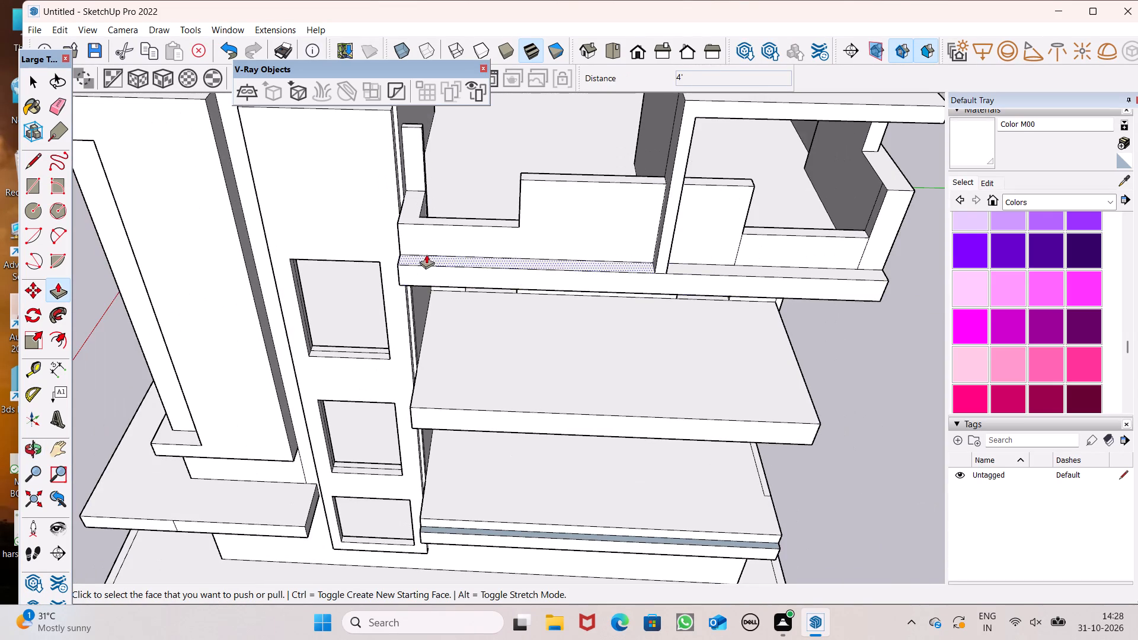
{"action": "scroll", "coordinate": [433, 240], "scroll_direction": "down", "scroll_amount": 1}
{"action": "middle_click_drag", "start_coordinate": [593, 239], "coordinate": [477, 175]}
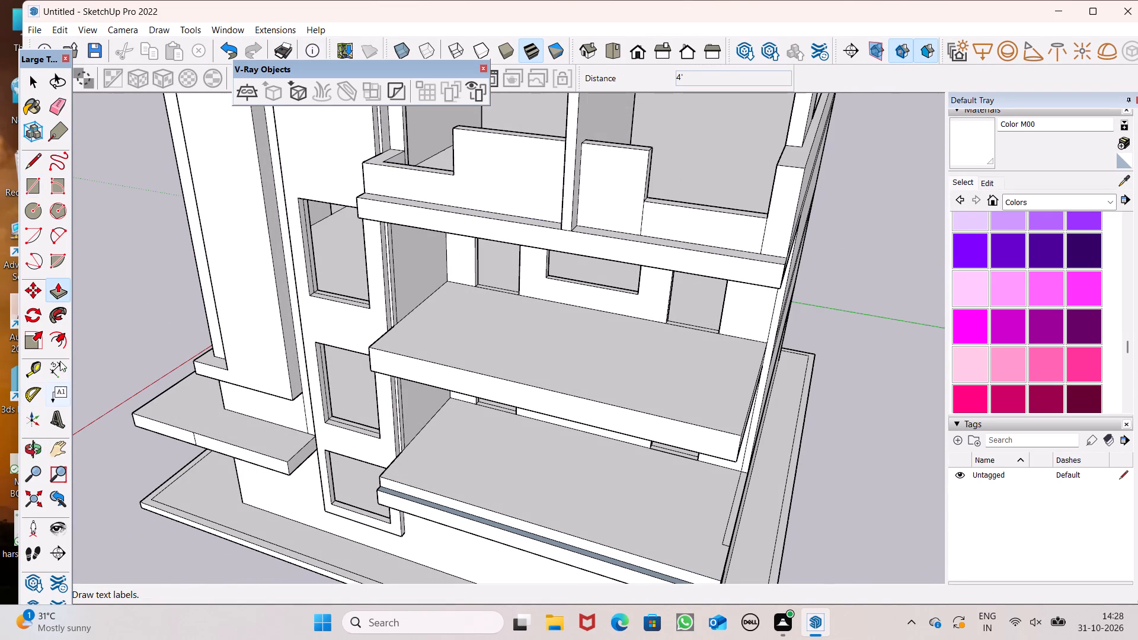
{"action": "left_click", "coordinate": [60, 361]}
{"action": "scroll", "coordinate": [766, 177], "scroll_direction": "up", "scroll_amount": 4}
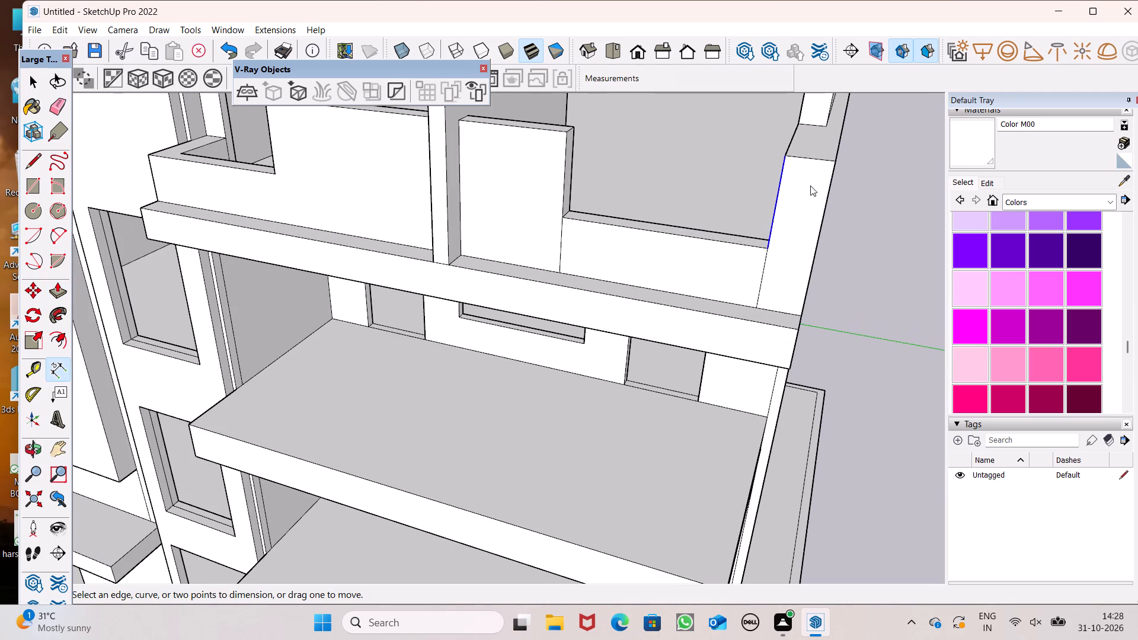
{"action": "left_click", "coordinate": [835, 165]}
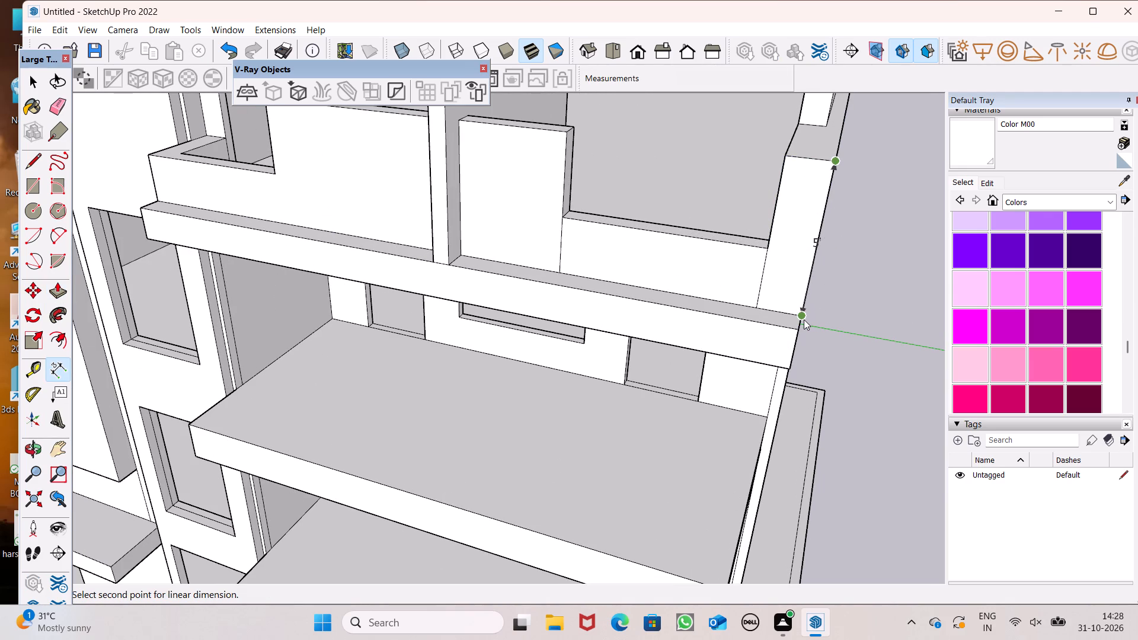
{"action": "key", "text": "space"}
Push/Pull the top of the raised post beside the tower down 1' 7/8", level with the top of the higher front parapet.
{"action": "scroll", "coordinate": [804, 324], "scroll_direction": "down", "scroll_amount": 6}
{"action": "middle_click_drag", "start_coordinate": [795, 284], "coordinate": [817, 168]}
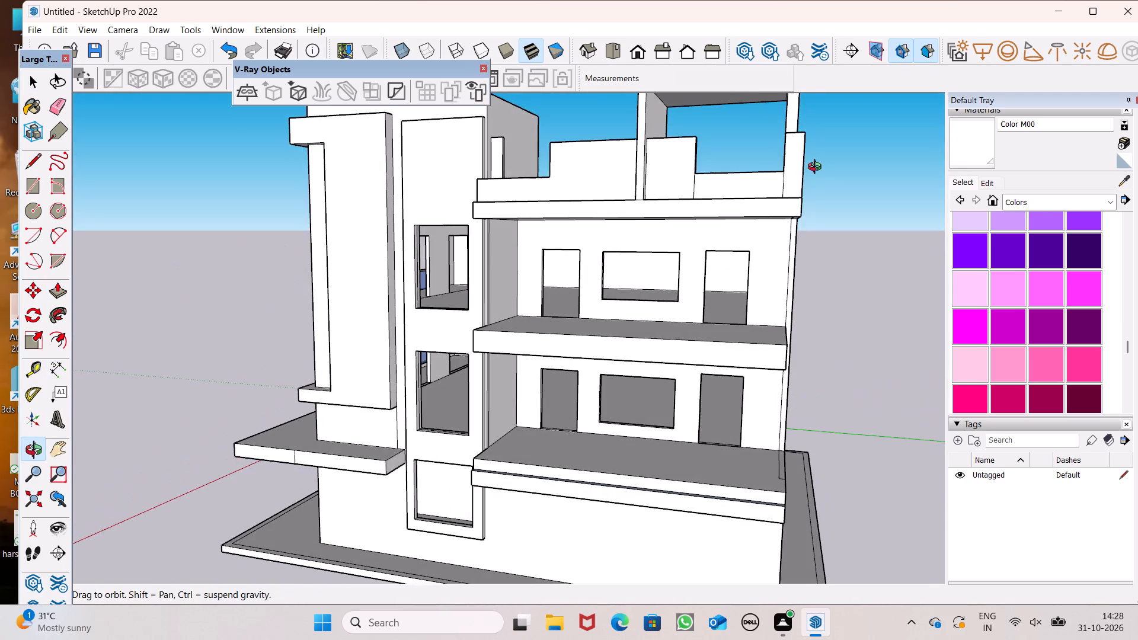
{"action": "middle_click_drag", "start_coordinate": [817, 168], "coordinate": [887, 214]}
{"action": "scroll", "coordinate": [628, 188], "scroll_direction": "up", "scroll_amount": 7}
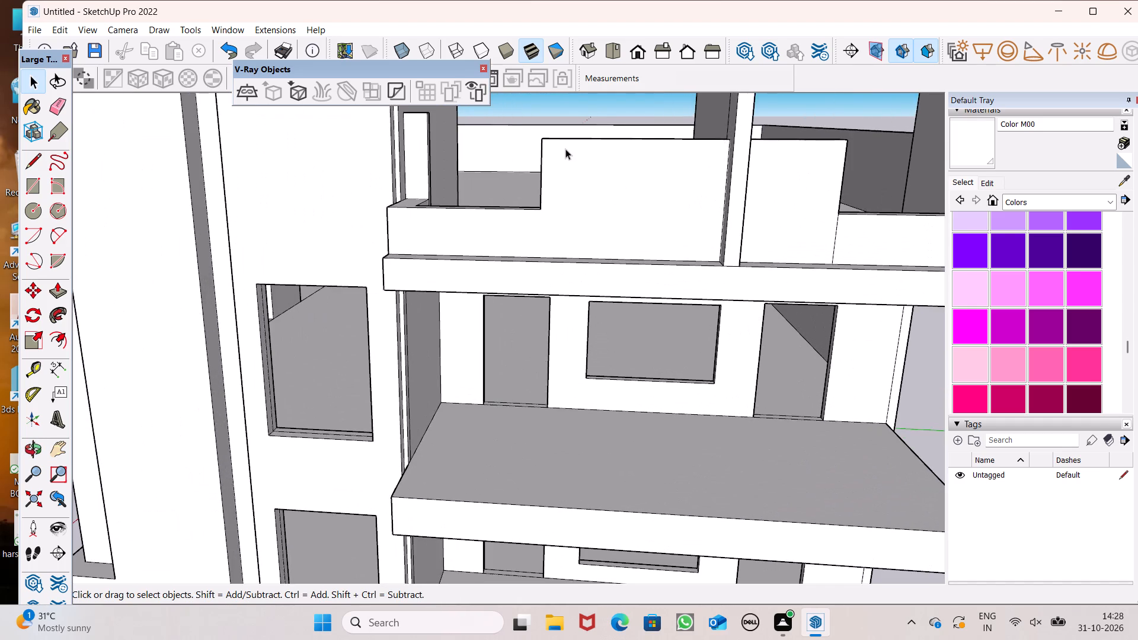
{"action": "scroll", "coordinate": [562, 152], "scroll_direction": "down", "scroll_amount": 3}
{"action": "middle_click_drag", "start_coordinate": [557, 172], "coordinate": [491, 256]}
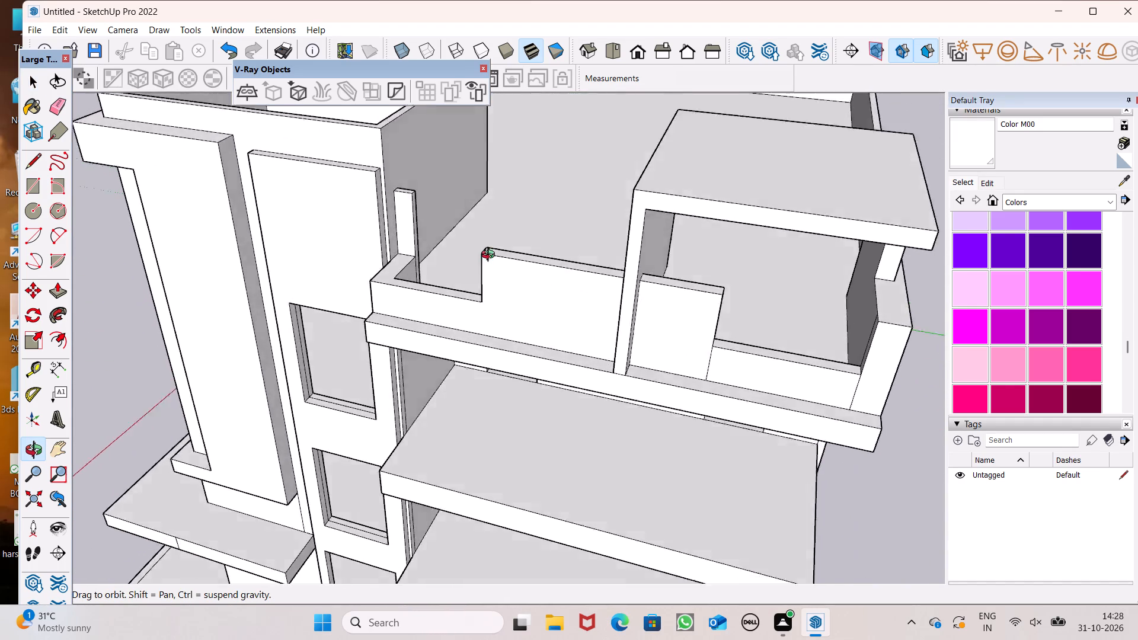
{"action": "middle_click_drag", "start_coordinate": [491, 256], "coordinate": [600, 235]}
{"action": "left_click", "coordinate": [56, 290]}
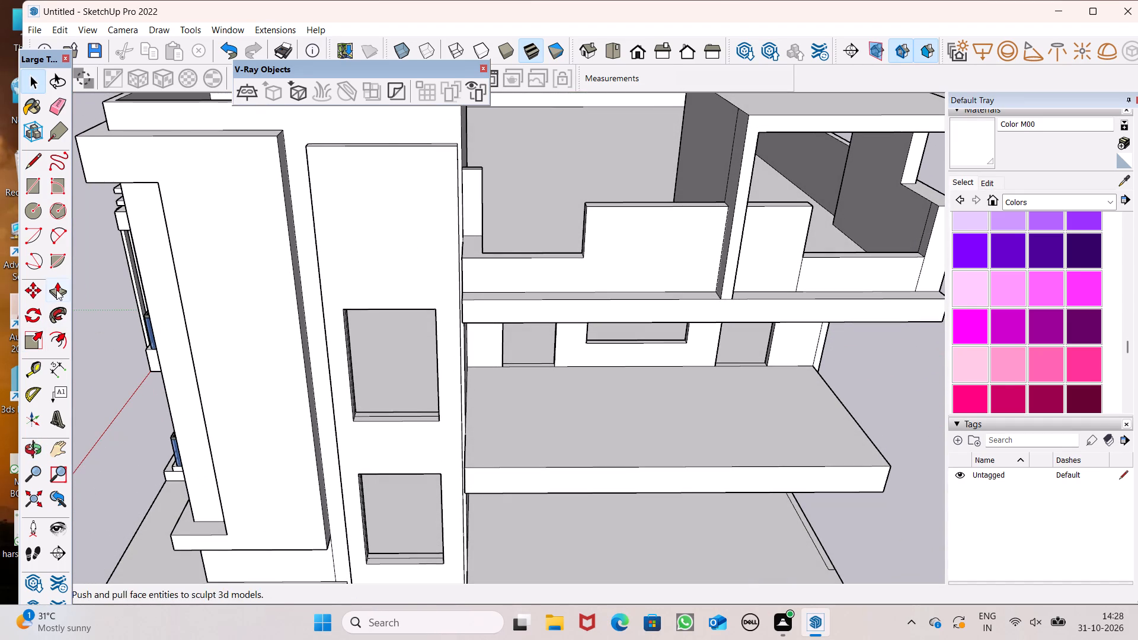
{"action": "scroll", "coordinate": [516, 201], "scroll_direction": "up", "scroll_amount": 5}
{"action": "scroll", "coordinate": [506, 185], "scroll_direction": "down", "scroll_amount": 4}
{"action": "middle_click_drag", "start_coordinate": [495, 201], "coordinate": [481, 309]}
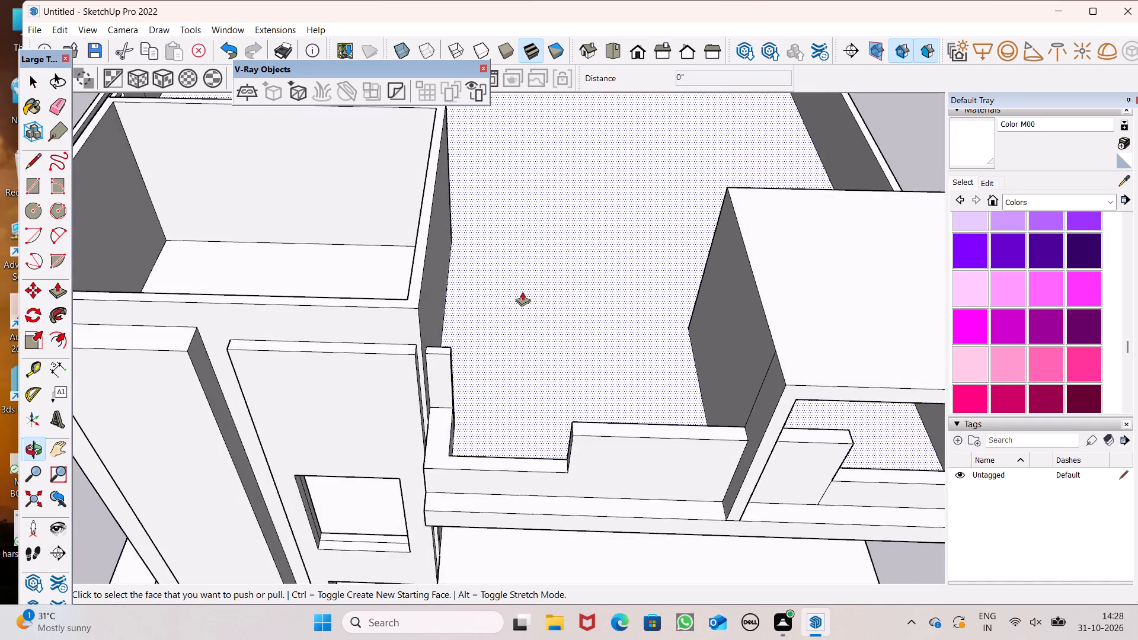
{"action": "scroll", "coordinate": [522, 292], "scroll_direction": "up", "scroll_amount": 4}
{"action": "scroll", "coordinate": [457, 305], "scroll_direction": "down", "scroll_amount": 5}
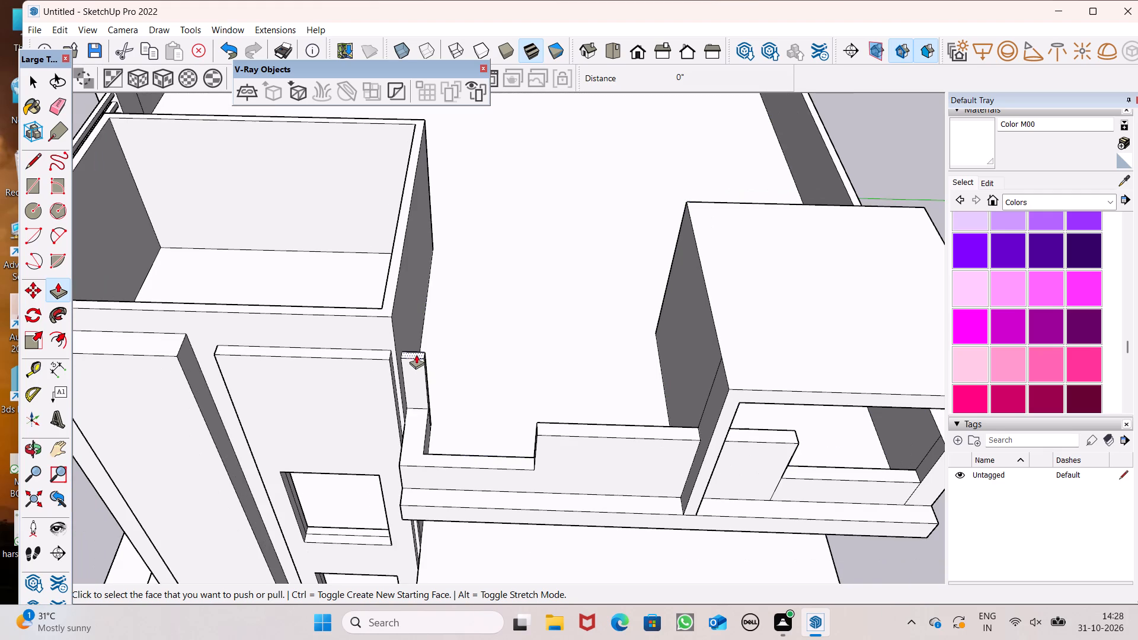
{"action": "left_click_drag", "start_coordinate": [416, 354], "coordinate": [533, 432]}
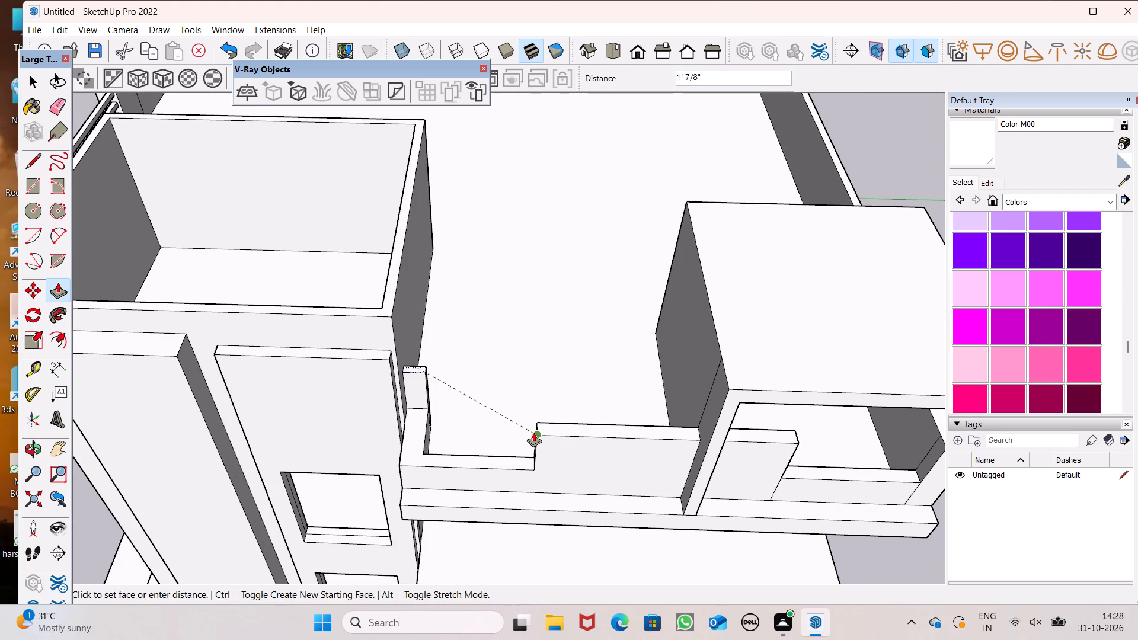
{"action": "left_click_drag", "start_coordinate": [533, 432], "coordinate": [533, 433]}
Draw a rectangle about 4 7/16" by 3 7/8" near the top of the higher front parapet's end face, at the step.
{"action": "scroll", "coordinate": [491, 367], "scroll_direction": "down", "scroll_amount": 4}
{"action": "middle_click_drag", "start_coordinate": [529, 404], "coordinate": [517, 302]}
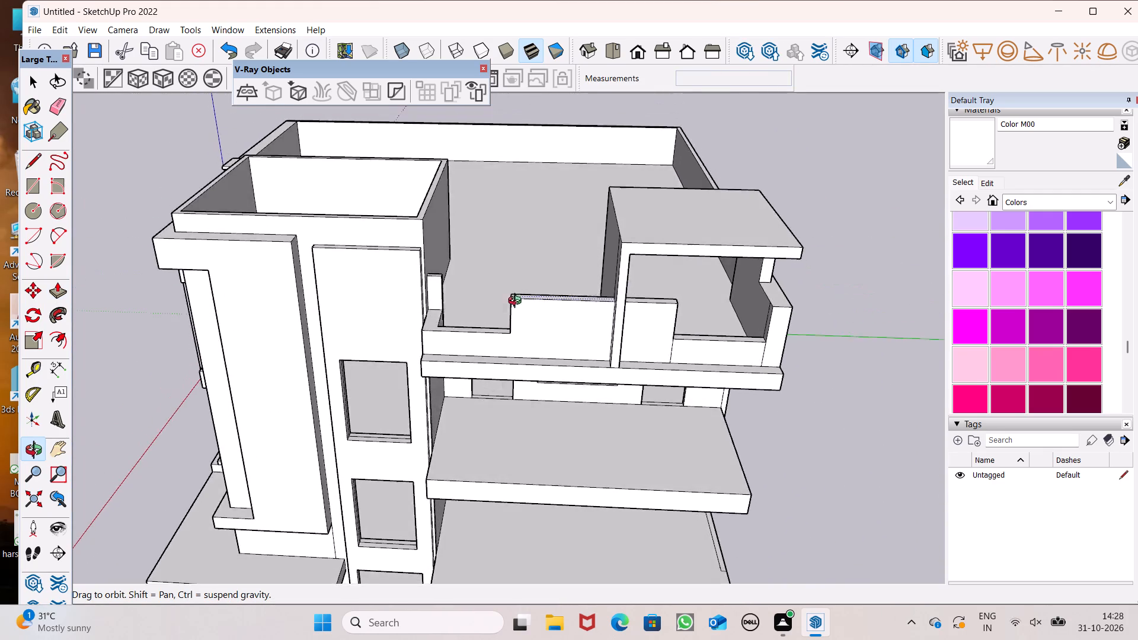
{"action": "middle_click_drag", "start_coordinate": [517, 302], "coordinate": [665, 246]}
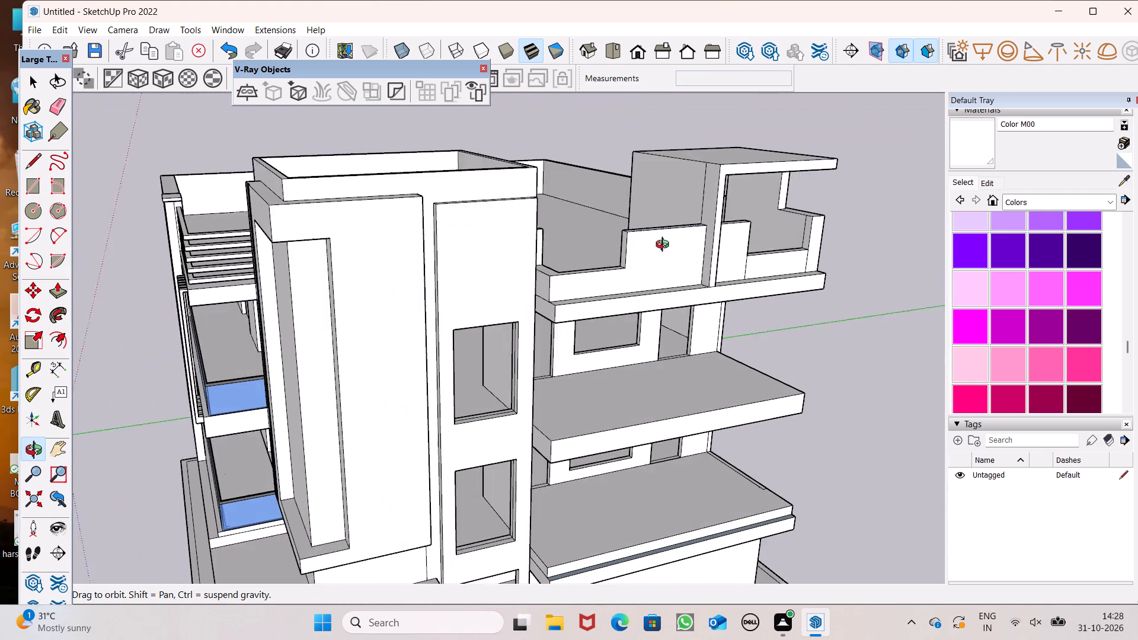
{"action": "middle_click_drag", "start_coordinate": [665, 246], "coordinate": [679, 272]}
{"action": "middle_click_drag", "start_coordinate": [679, 272], "coordinate": [640, 272]}
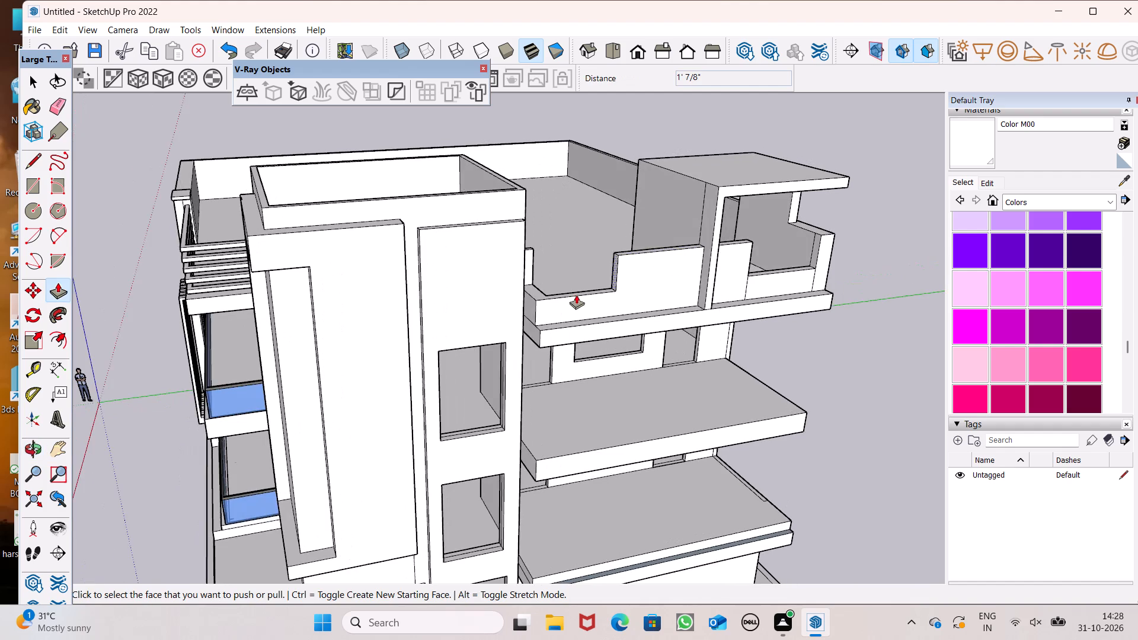
{"action": "scroll", "coordinate": [576, 295], "scroll_direction": "up", "scroll_amount": 6}
{"action": "scroll", "coordinate": [533, 286], "scroll_direction": "down", "scroll_amount": 5}
{"action": "middle_click_drag", "start_coordinate": [538, 305], "coordinate": [689, 291]}
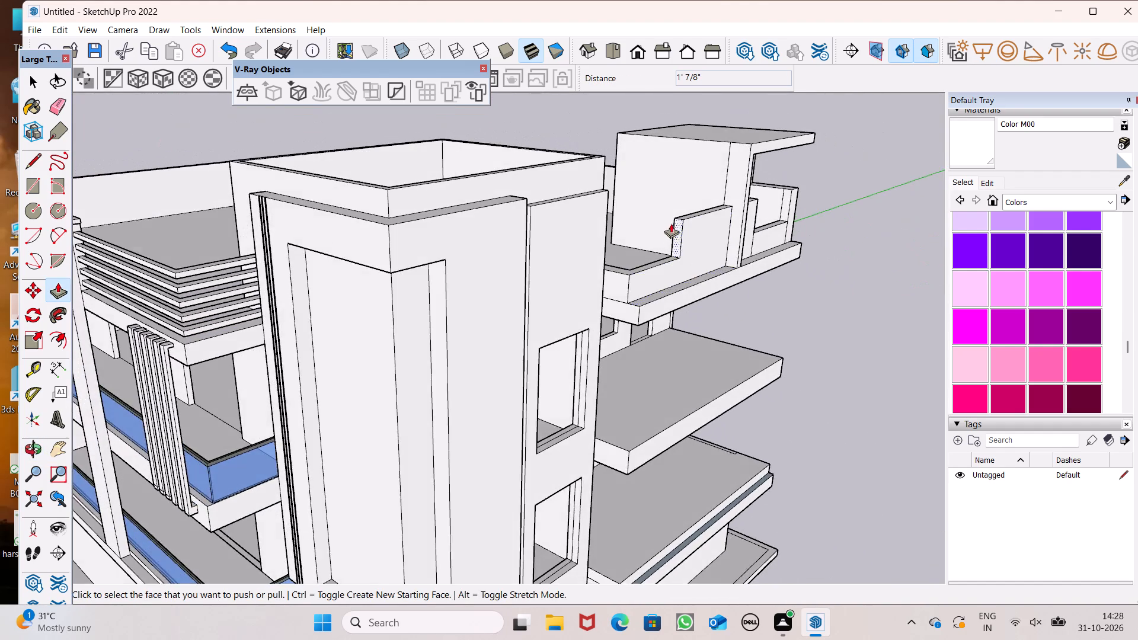
{"action": "scroll", "coordinate": [671, 221], "scroll_direction": "up", "scroll_amount": 7}
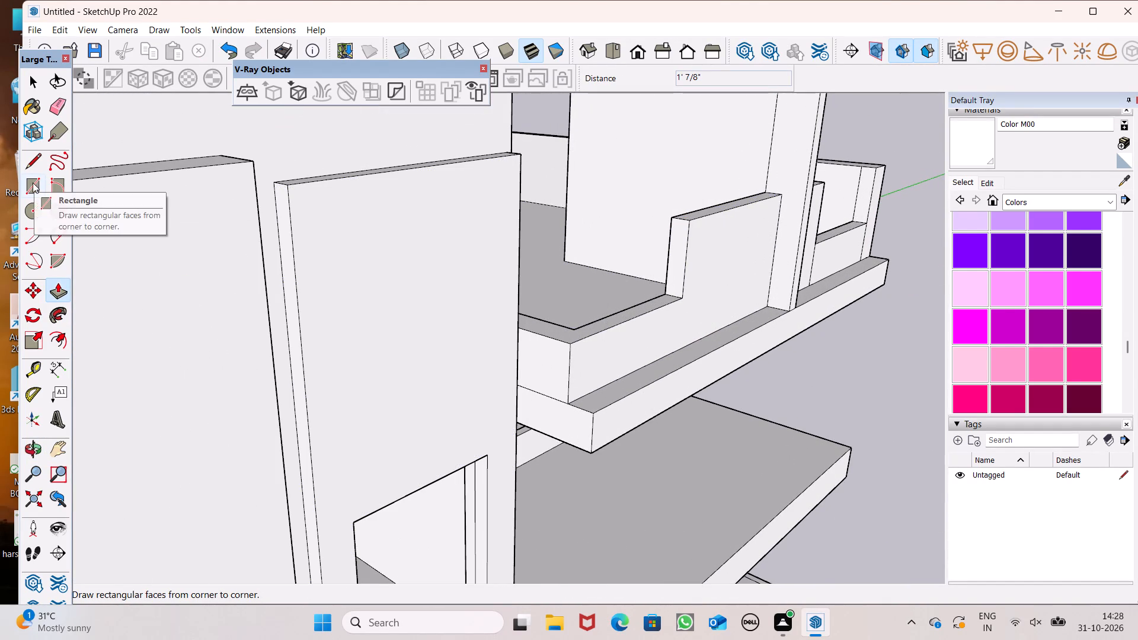
{"action": "left_click", "coordinate": [33, 183]}
{"action": "scroll", "coordinate": [719, 229], "scroll_direction": "up", "scroll_amount": 5}
{"action": "scroll", "coordinate": [578, 222], "scroll_direction": "down", "scroll_amount": 4}
{"action": "middle_click_drag", "start_coordinate": [680, 293], "coordinate": [794, 284]}
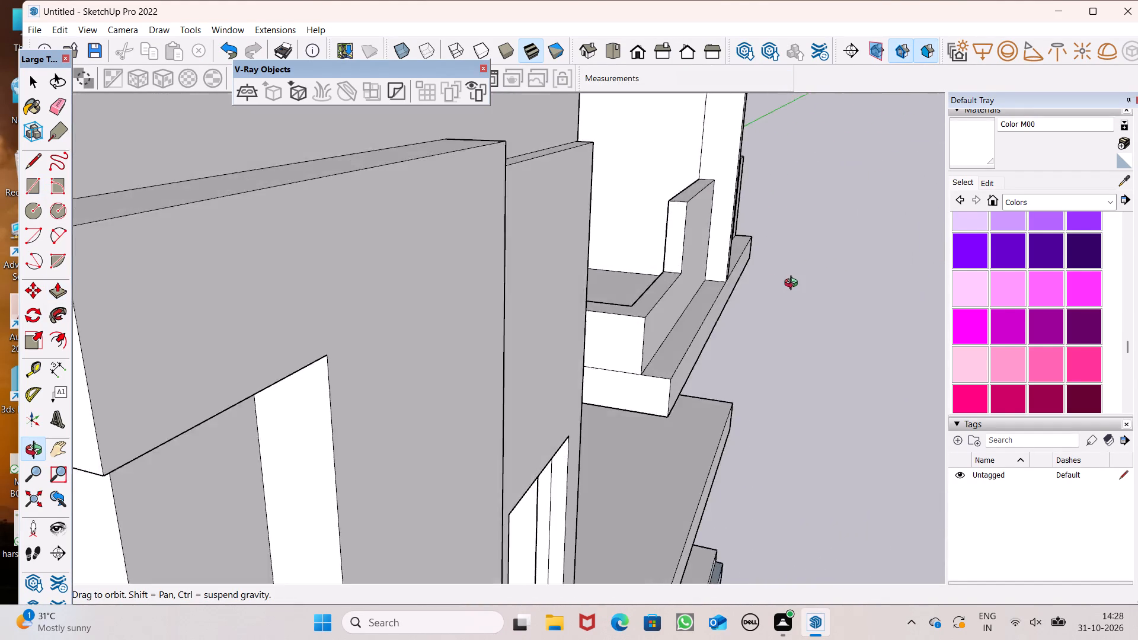
{"action": "middle_click_drag", "start_coordinate": [794, 284], "coordinate": [791, 267]}
{"action": "scroll", "coordinate": [702, 212], "scroll_direction": "up", "scroll_amount": 7}
{"action": "scroll", "coordinate": [626, 194], "scroll_direction": "up", "scroll_amount": 3}
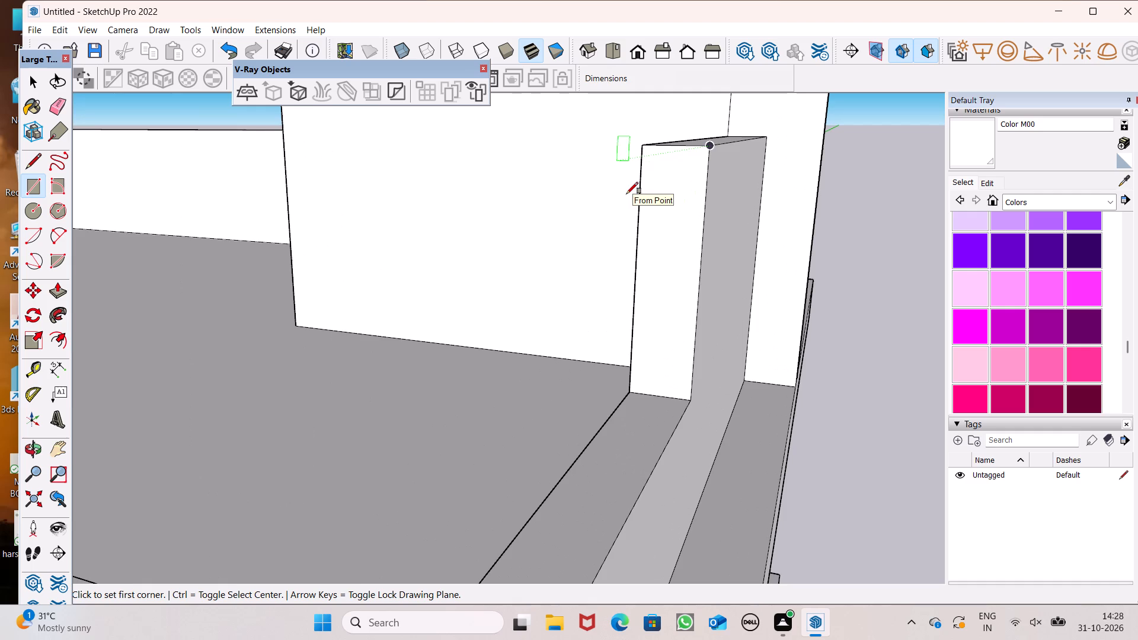
{"action": "scroll", "coordinate": [644, 203], "scroll_direction": "down", "scroll_amount": 1}
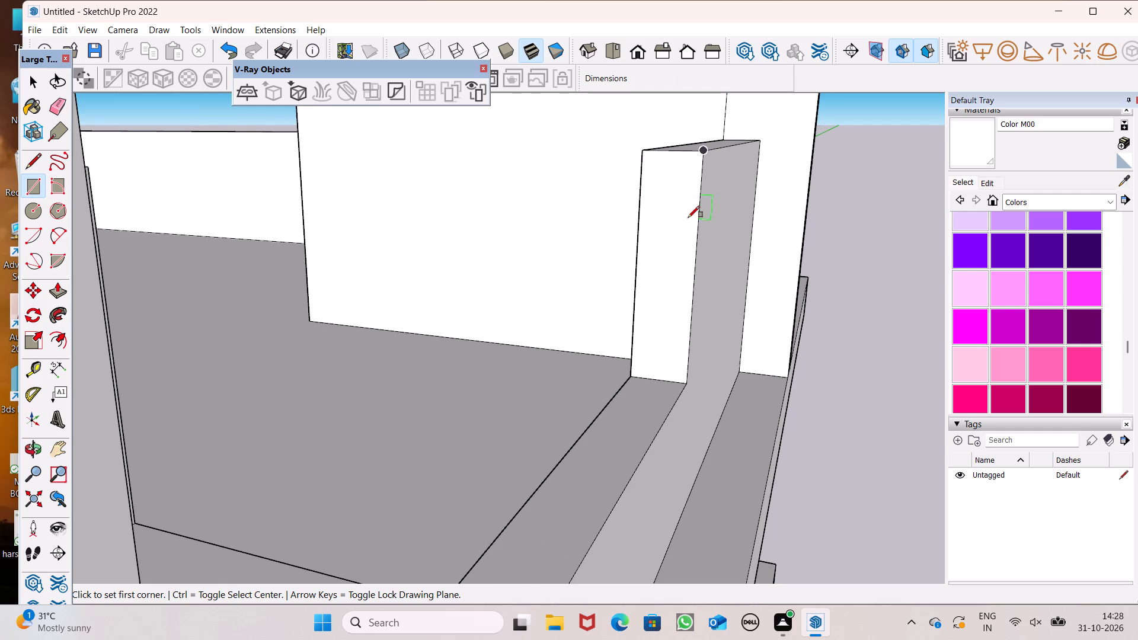
{"action": "scroll", "coordinate": [688, 217], "scroll_direction": "down", "scroll_amount": 3}
{"action": "middle_click_drag", "start_coordinate": [703, 243], "coordinate": [719, 249]}
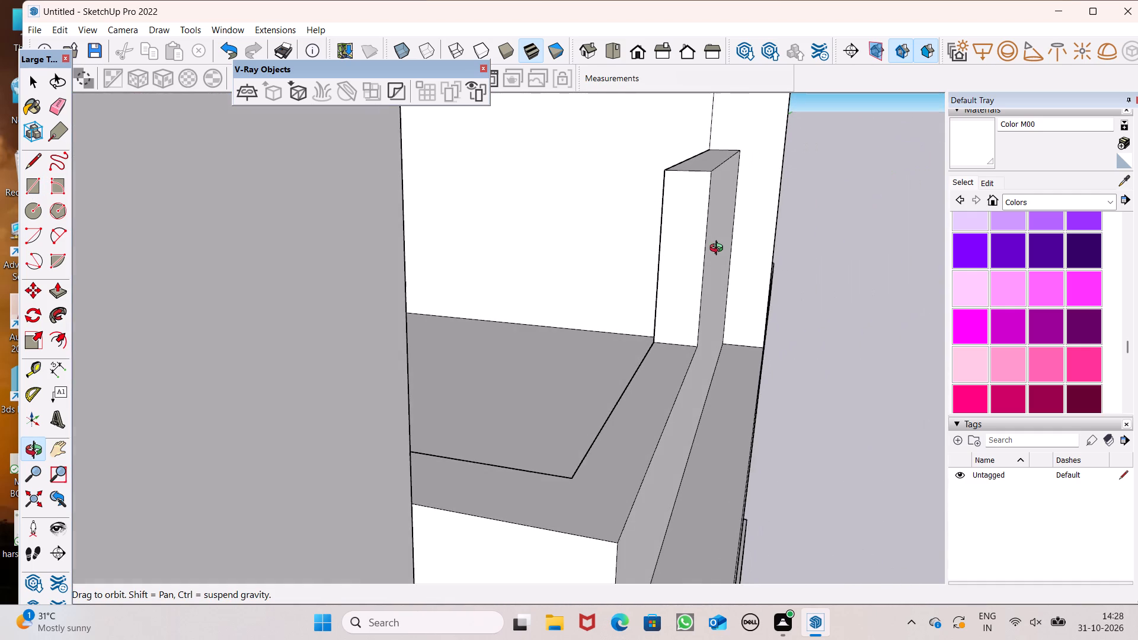
{"action": "middle_click_drag", "start_coordinate": [719, 249], "coordinate": [721, 244]}
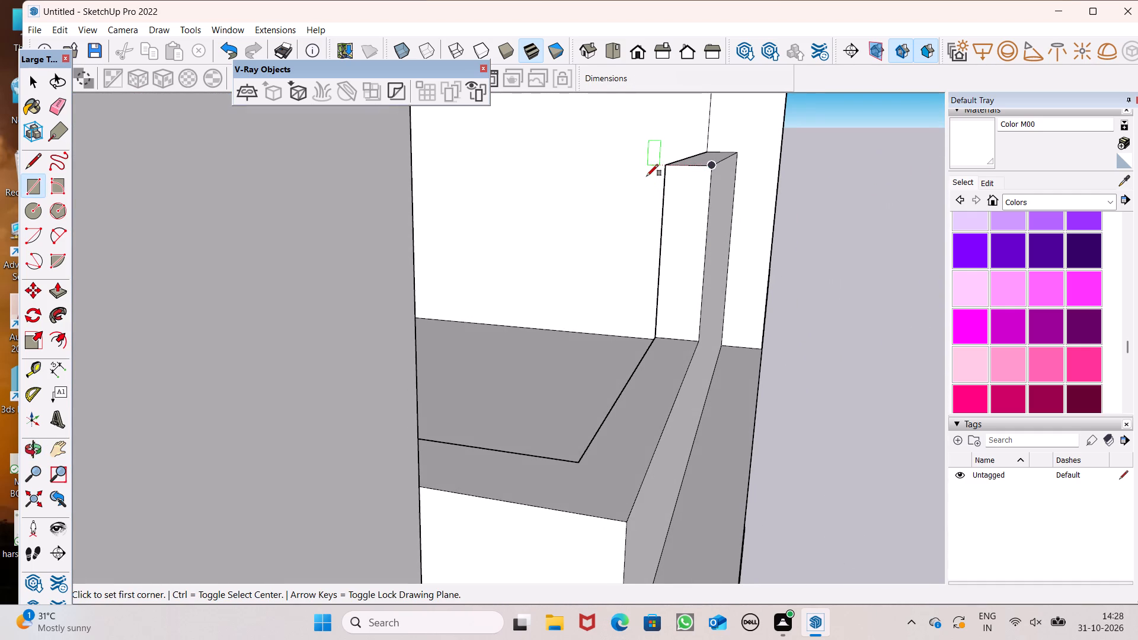
{"action": "scroll", "coordinate": [693, 175], "scroll_direction": "up", "scroll_amount": 5}
{"action": "scroll", "coordinate": [602, 201], "scroll_direction": "down", "scroll_amount": 4}
{"action": "middle_click_drag", "start_coordinate": [639, 310], "coordinate": [679, 292]}
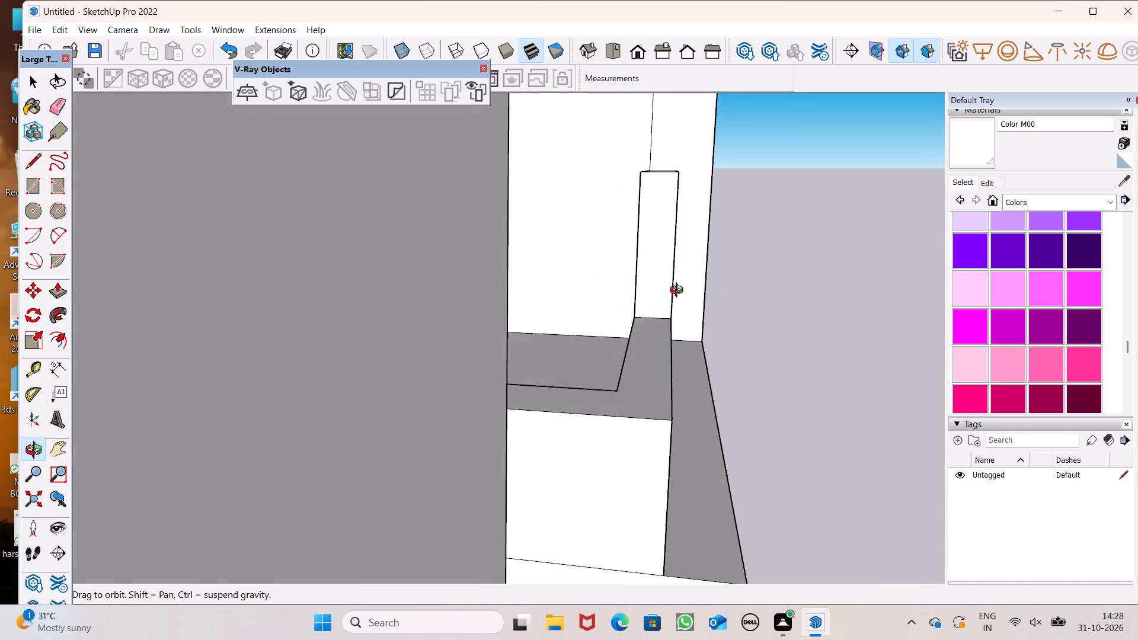
{"action": "middle_click_drag", "start_coordinate": [679, 292], "coordinate": [682, 282]}
{"action": "scroll", "coordinate": [642, 151], "scroll_direction": "up", "scroll_amount": 5}
{"action": "middle_click_drag", "start_coordinate": [661, 256], "coordinate": [667, 284]}
{"action": "scroll", "coordinate": [679, 215], "scroll_direction": "up", "scroll_amount": 4}
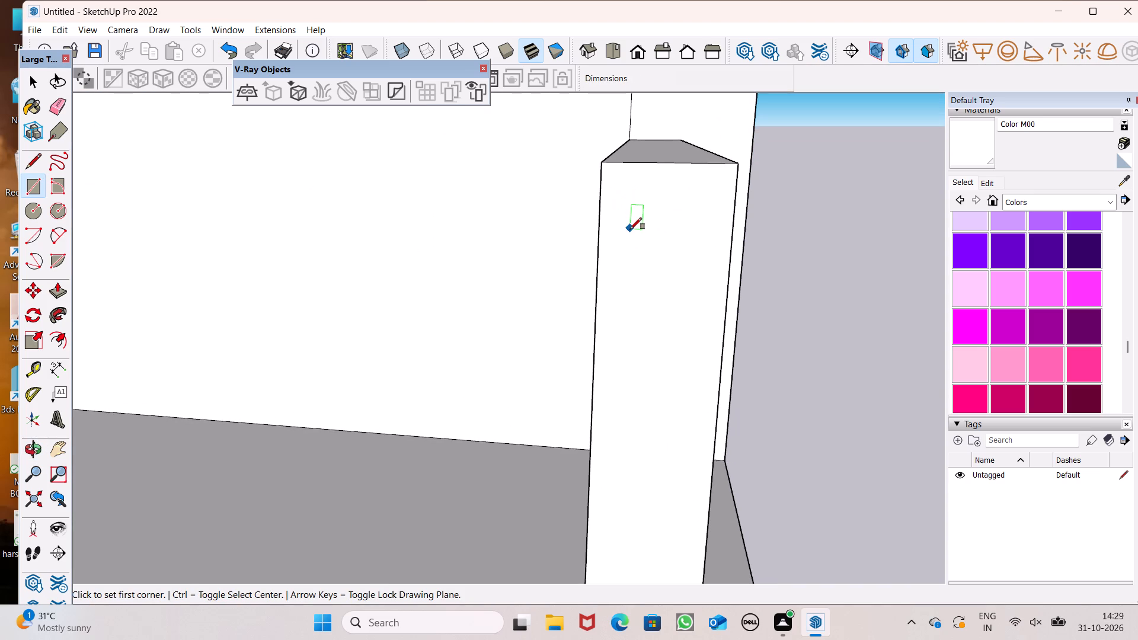
{"action": "left_click_drag", "start_coordinate": [630, 229], "coordinate": [632, 235]}
{"action": "left_click", "coordinate": [693, 288]}
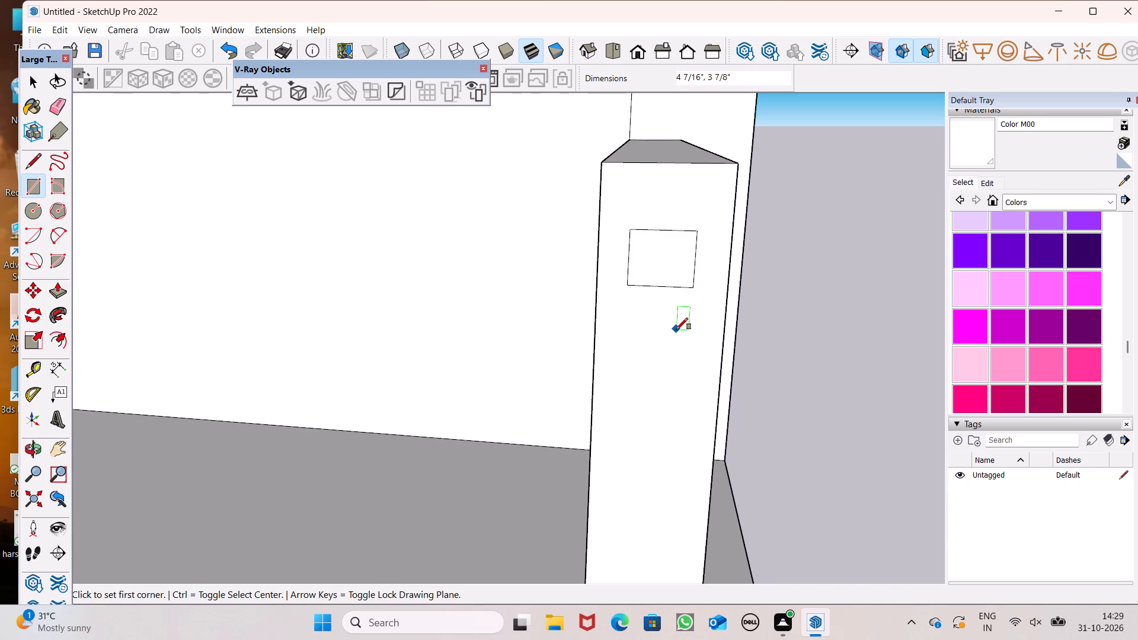
Copy the small rectangle straight down the higher front parapet's end face three times, at spacings of about 7 3/8", 7 1/2" and 8".
{"action": "key", "text": "space"}
{"action": "double_click", "coordinate": [654, 270]}
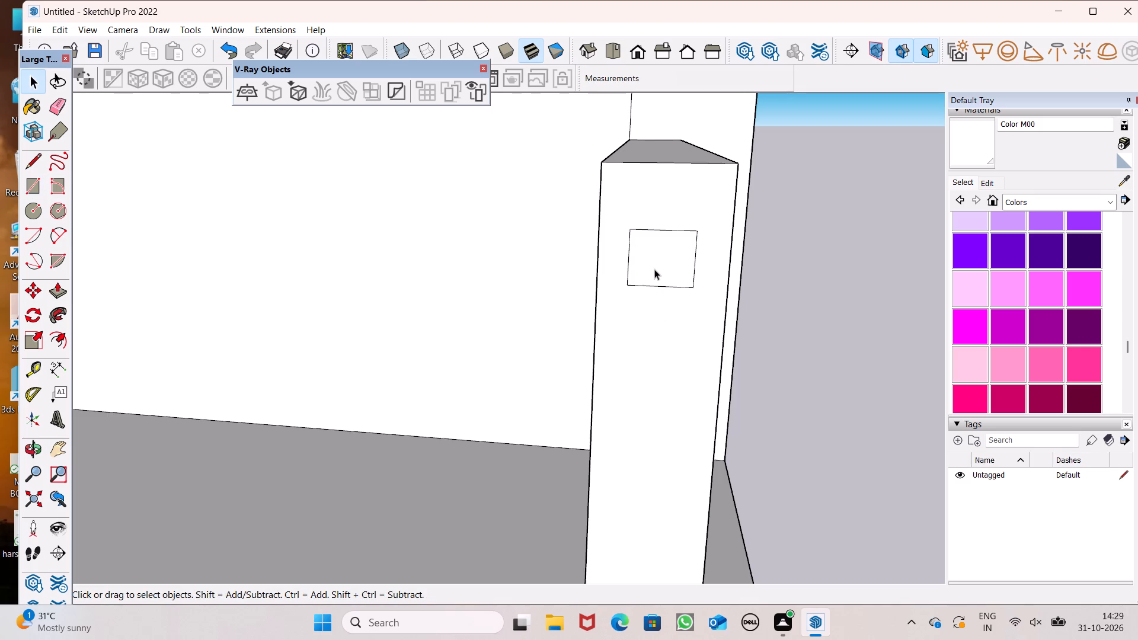
{"action": "scroll", "coordinate": [593, 236], "scroll_direction": "down", "scroll_amount": 5}
{"action": "key", "text": "m"}
{"action": "key", "text": "Return"}
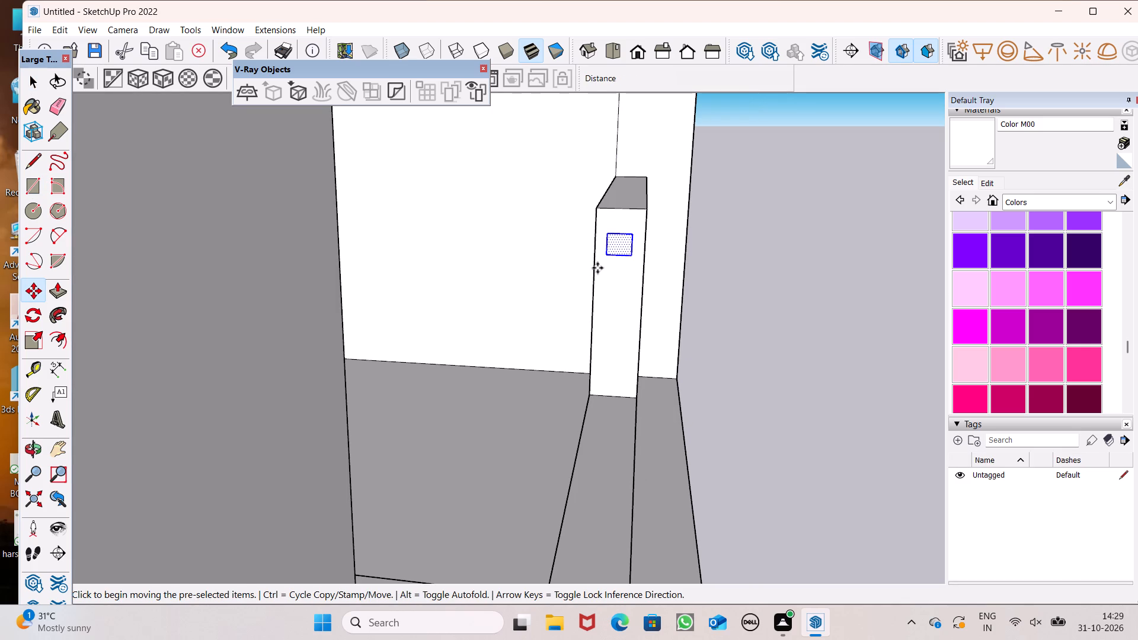
{"action": "scroll", "coordinate": [635, 294], "scroll_direction": "up", "scroll_amount": 4}
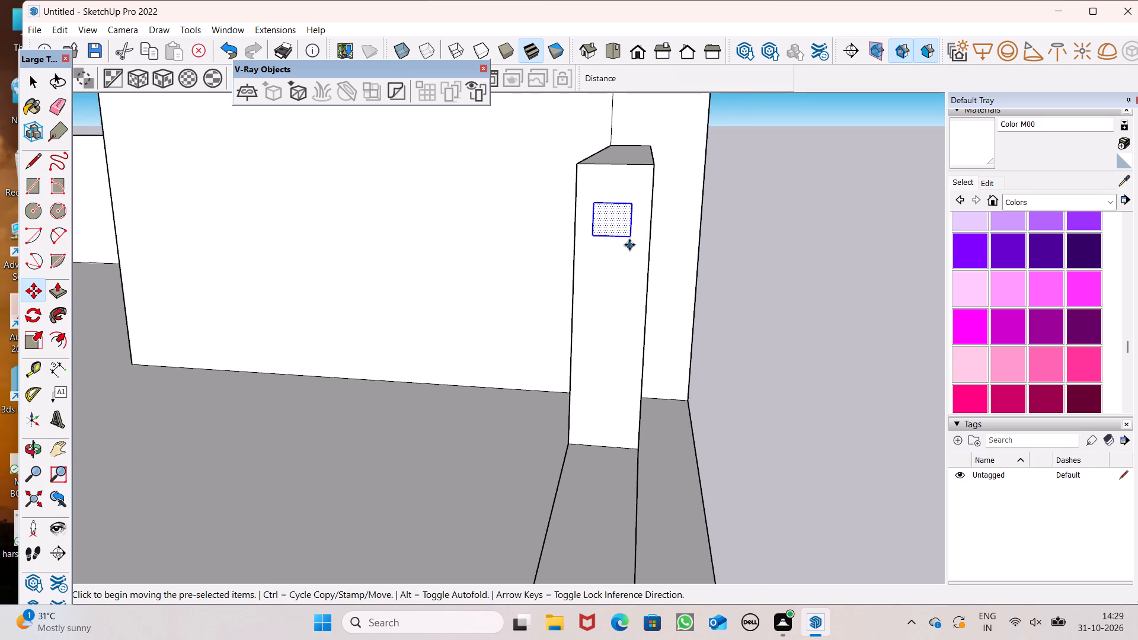
{"action": "left_click_drag", "start_coordinate": [631, 238], "coordinate": [637, 309]}
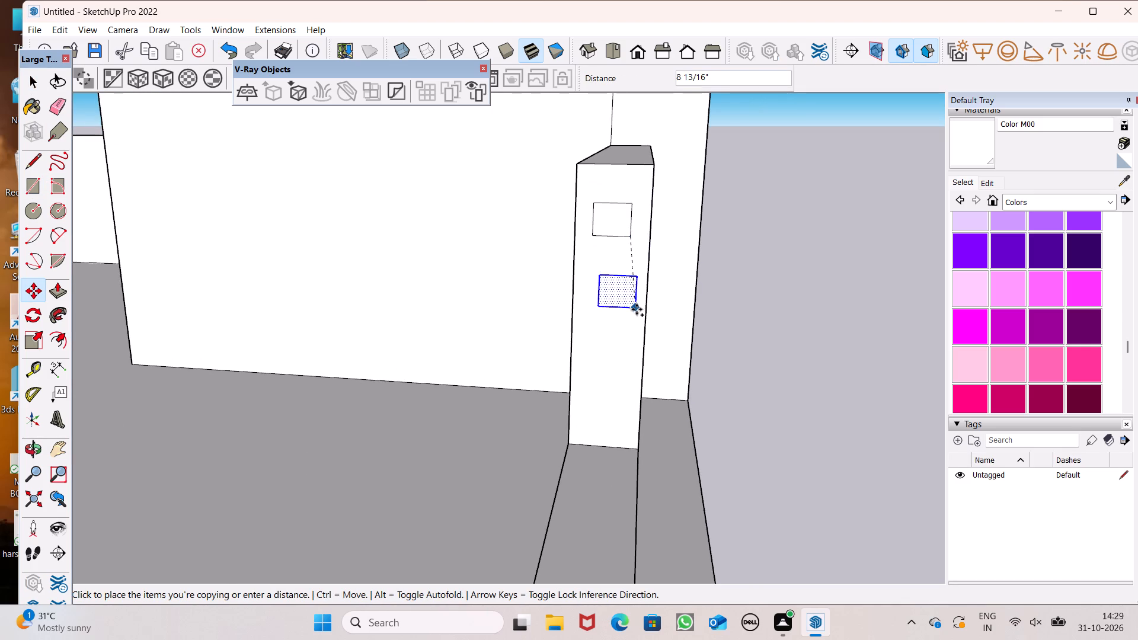
{"action": "left_click_drag", "start_coordinate": [637, 309], "coordinate": [632, 302]}
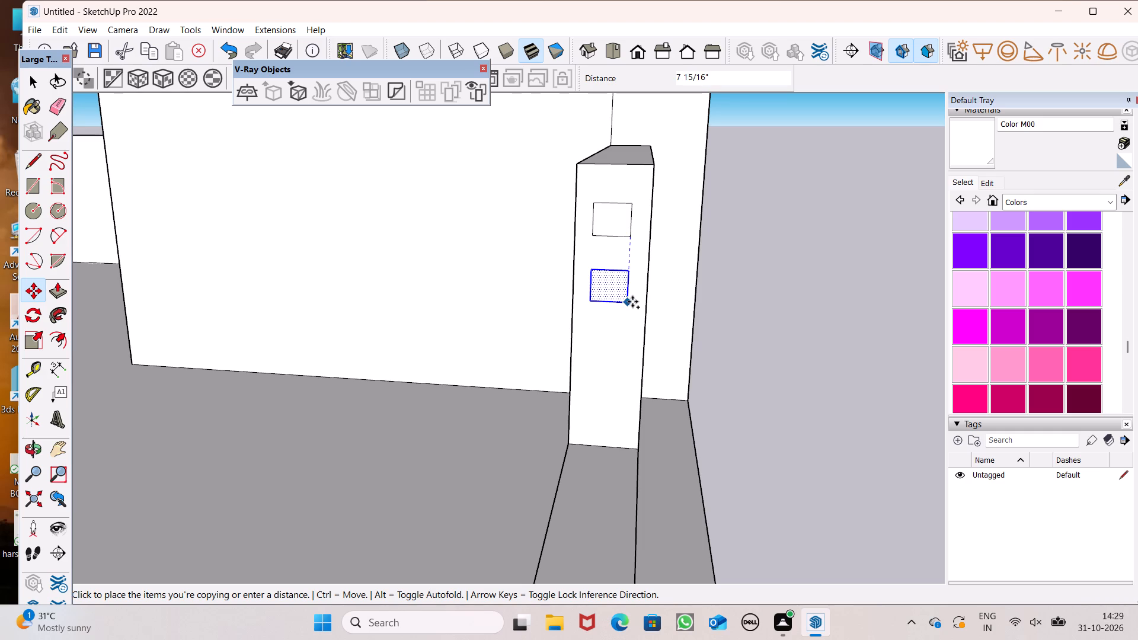
{"action": "left_click_drag", "start_coordinate": [632, 302], "coordinate": [632, 298]}
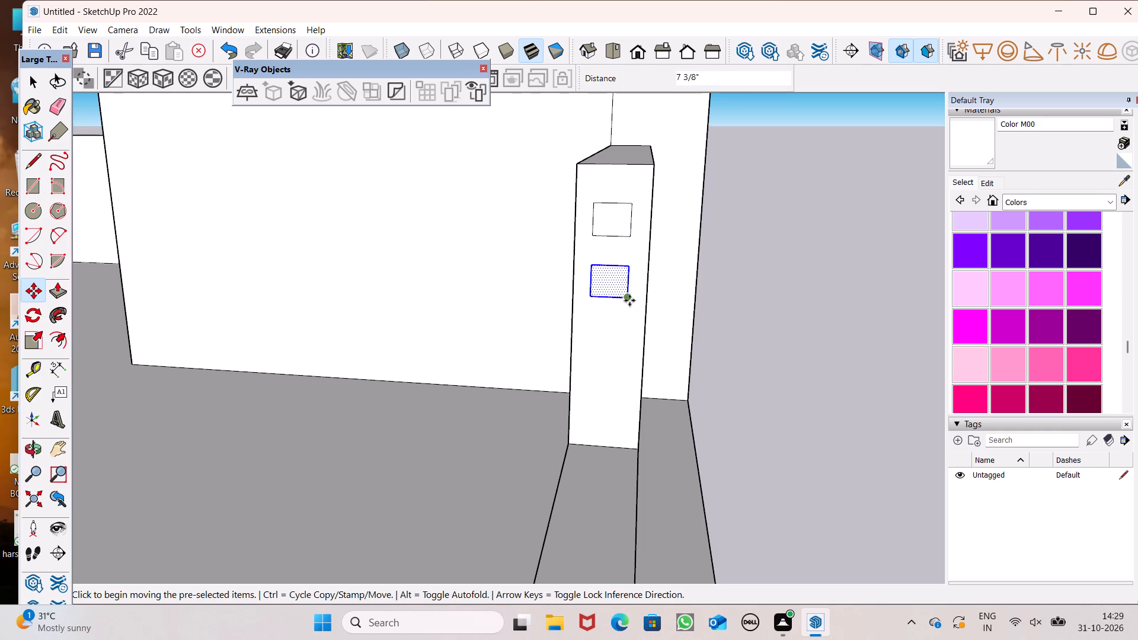
{"action": "left_click_drag", "start_coordinate": [629, 299], "coordinate": [631, 370]}
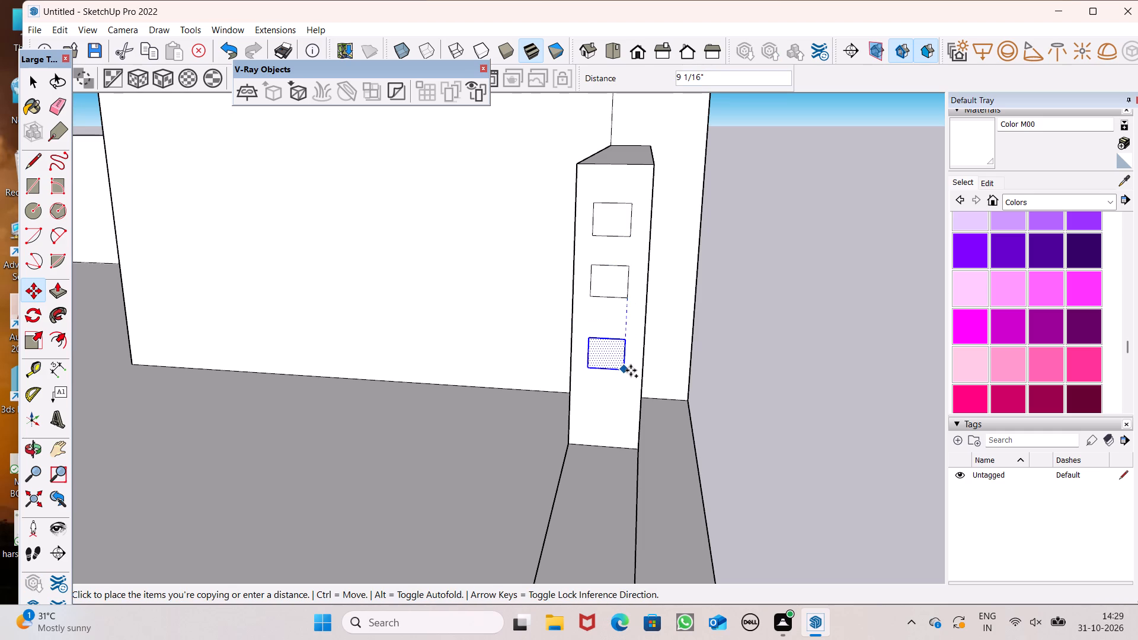
{"action": "left_click_drag", "start_coordinate": [631, 370], "coordinate": [631, 358]}
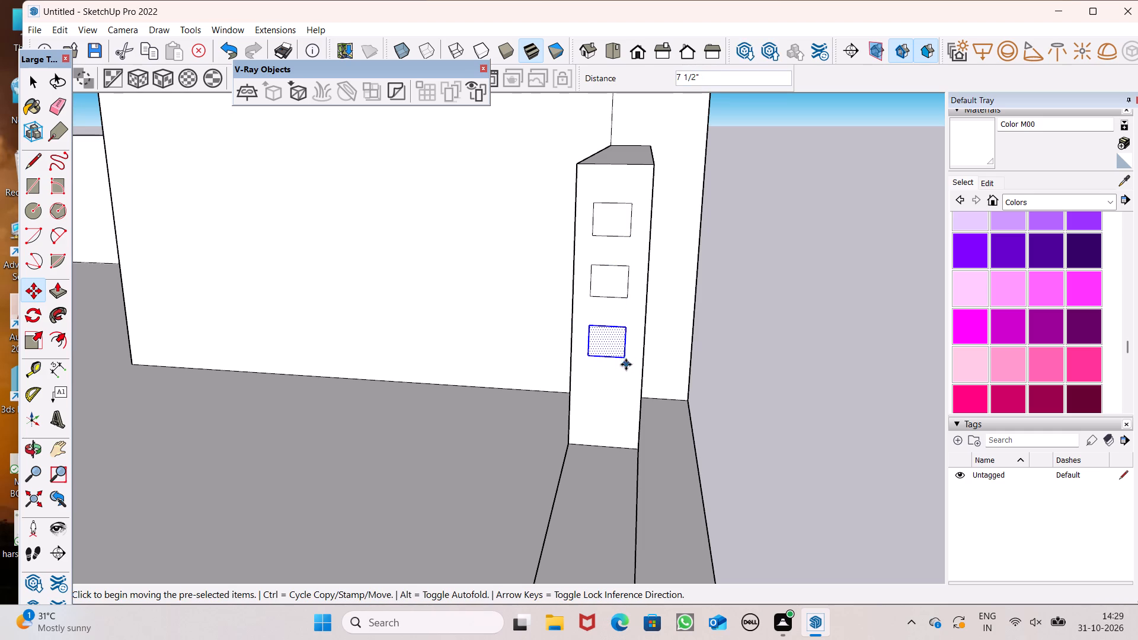
{"action": "left_click_drag", "start_coordinate": [623, 357], "coordinate": [625, 394]}
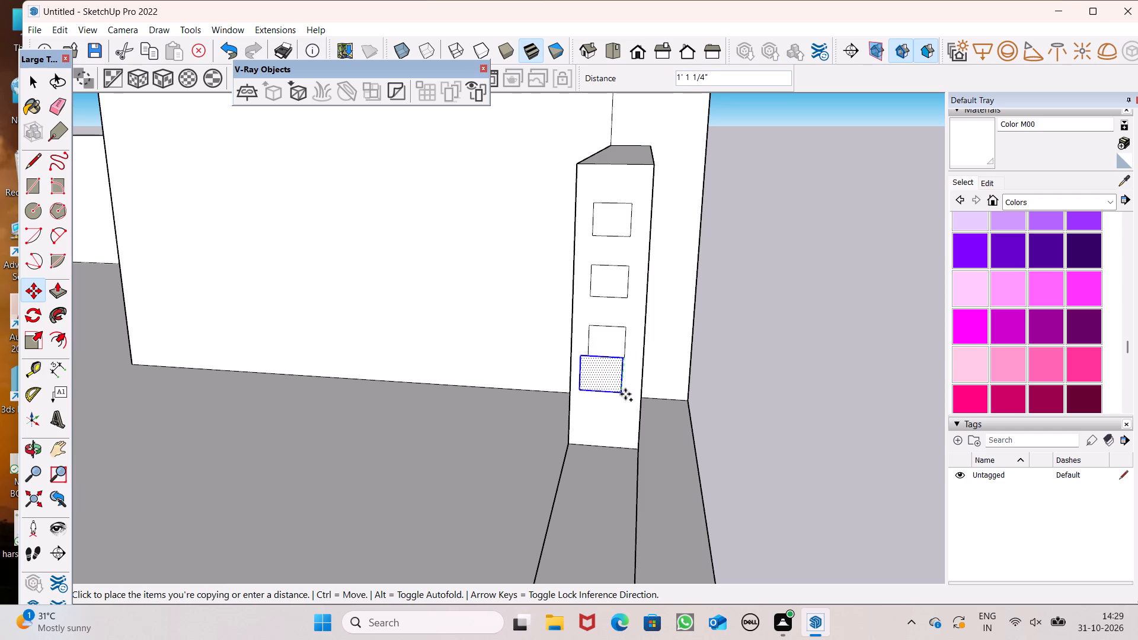
{"action": "left_click_drag", "start_coordinate": [625, 394], "coordinate": [627, 421]}
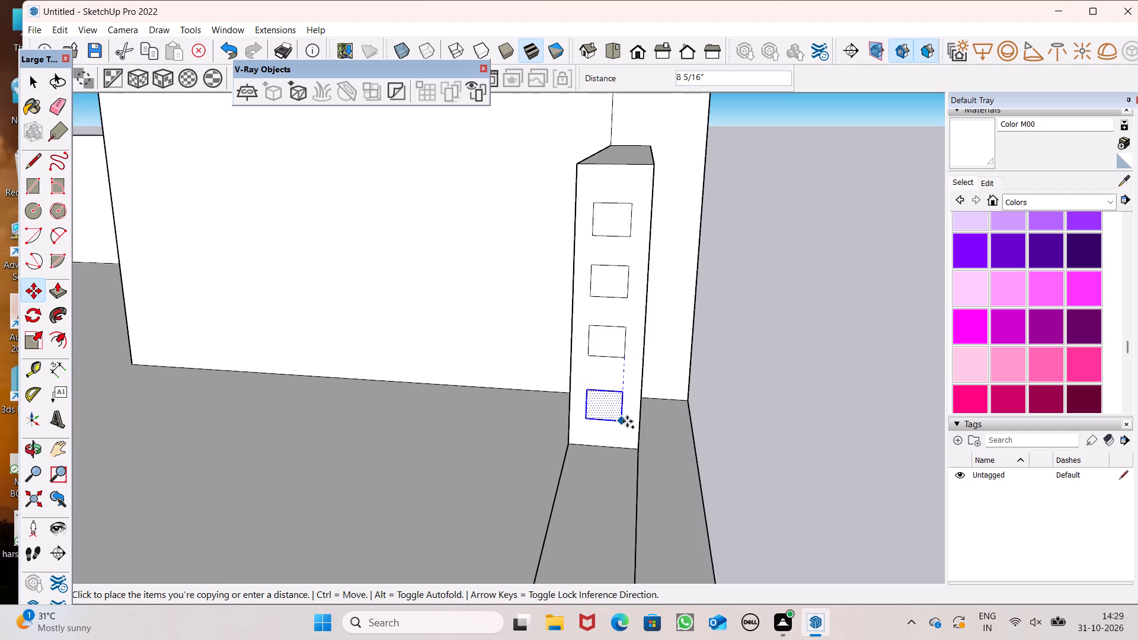
{"action": "left_click_drag", "start_coordinate": [627, 421], "coordinate": [627, 418]}
{"action": "scroll", "coordinate": [570, 277], "scroll_direction": "down", "scroll_amount": 5}
{"action": "middle_click_drag", "start_coordinate": [608, 308], "coordinate": [576, 315]}
{"action": "scroll", "coordinate": [576, 315], "scroll_direction": "up", "scroll_amount": 1}
{"action": "key", "text": "space"}
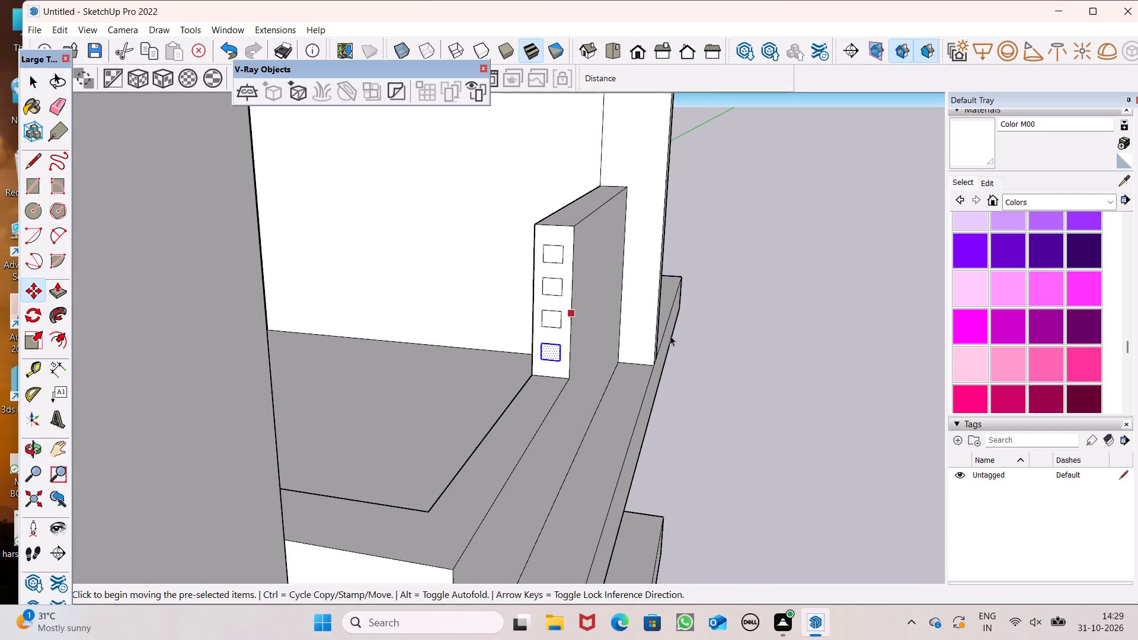
{"action": "left_click", "coordinate": [725, 363]}
Draw a square about 4 1/4" by 4 1/4" near the base of the raised parapet's end face, at the lowered section by the building corner.
{"action": "scroll", "coordinate": [651, 266], "scroll_direction": "down", "scroll_amount": 5}
{"action": "middle_click_drag", "start_coordinate": [696, 324], "coordinate": [198, 337]}
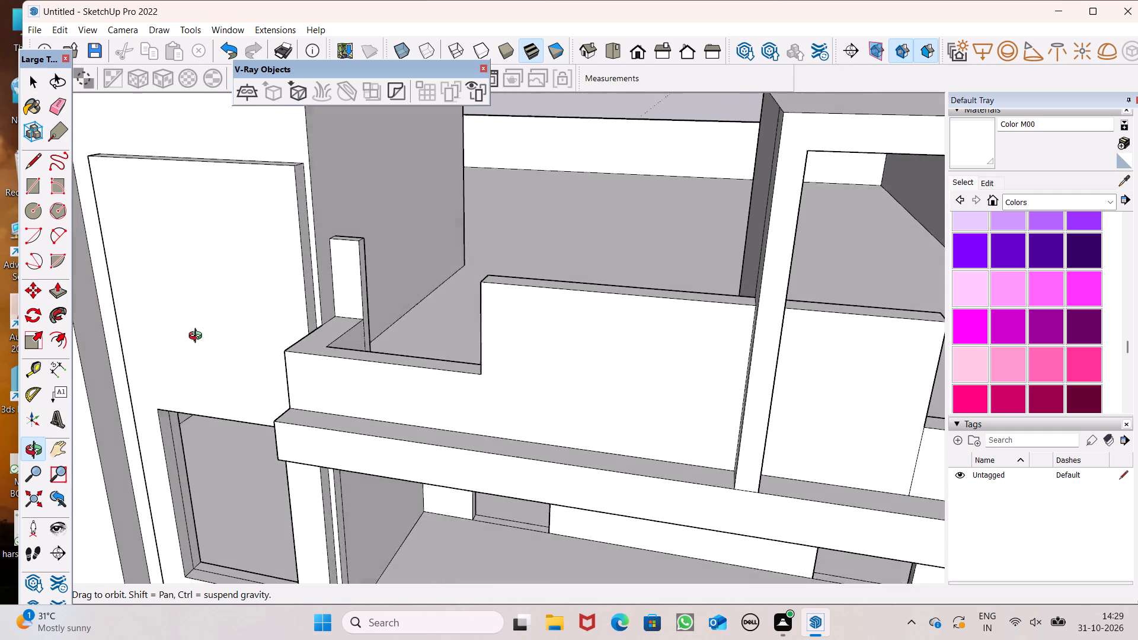
{"action": "middle_click_drag", "start_coordinate": [198, 337], "coordinate": [196, 336]}
{"action": "scroll", "coordinate": [218, 292], "scroll_direction": "down", "scroll_amount": 5}
{"action": "middle_click_drag", "start_coordinate": [463, 332], "coordinate": [277, 337]}
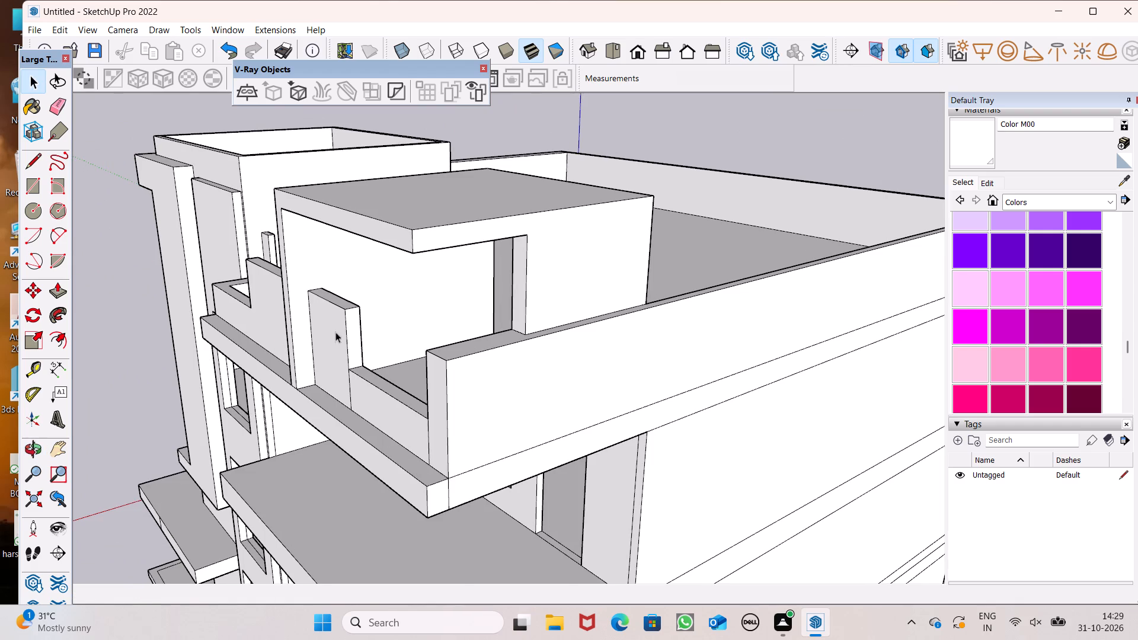
{"action": "scroll", "coordinate": [398, 318], "scroll_direction": "up", "scroll_amount": 6}
{"action": "scroll", "coordinate": [393, 277], "scroll_direction": "down", "scroll_amount": 5}
{"action": "middle_click_drag", "start_coordinate": [391, 329], "coordinate": [342, 289]}
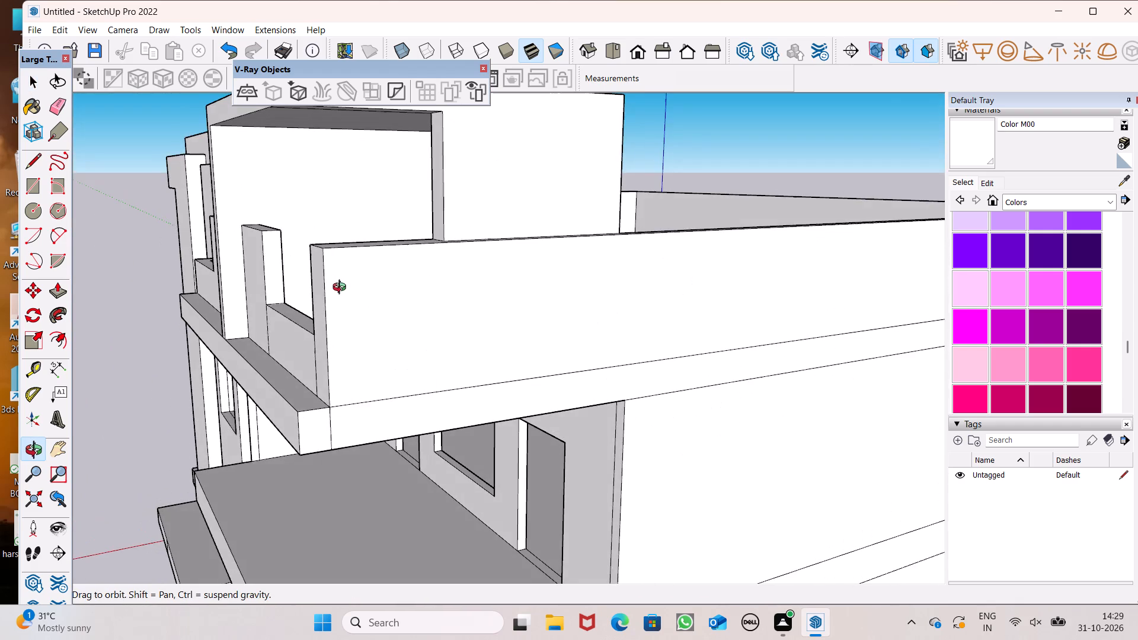
{"action": "middle_click_drag", "start_coordinate": [342, 289], "coordinate": [365, 302]}
{"action": "scroll", "coordinate": [302, 258], "scroll_direction": "up", "scroll_amount": 2}
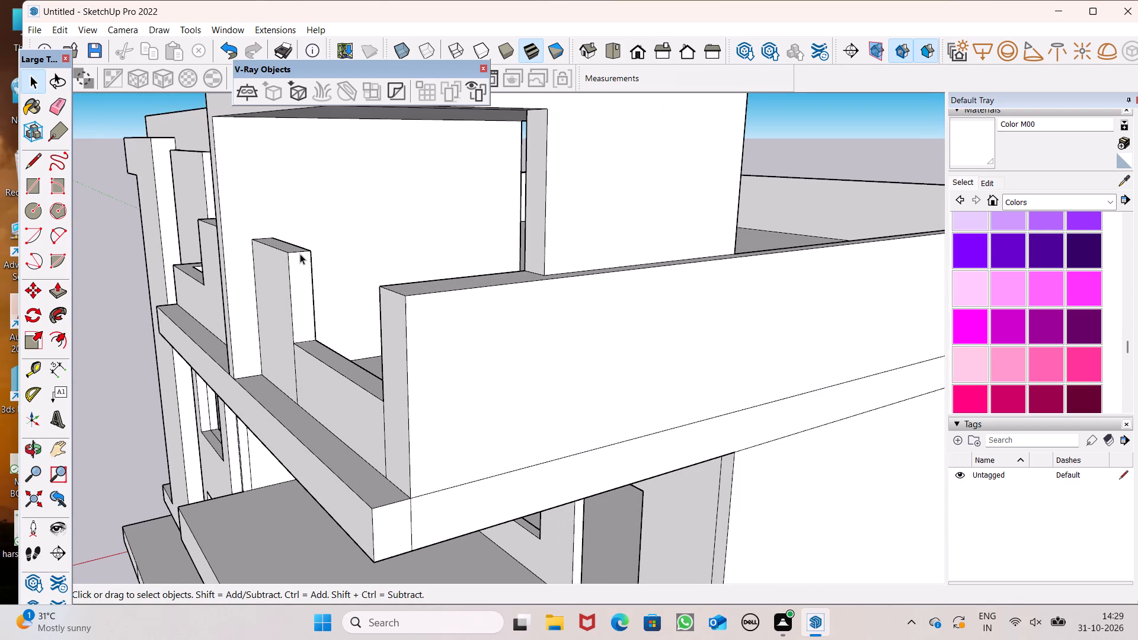
{"action": "left_click", "coordinate": [25, 190]}
{"action": "scroll", "coordinate": [383, 294], "scroll_direction": "up", "scroll_amount": 3}
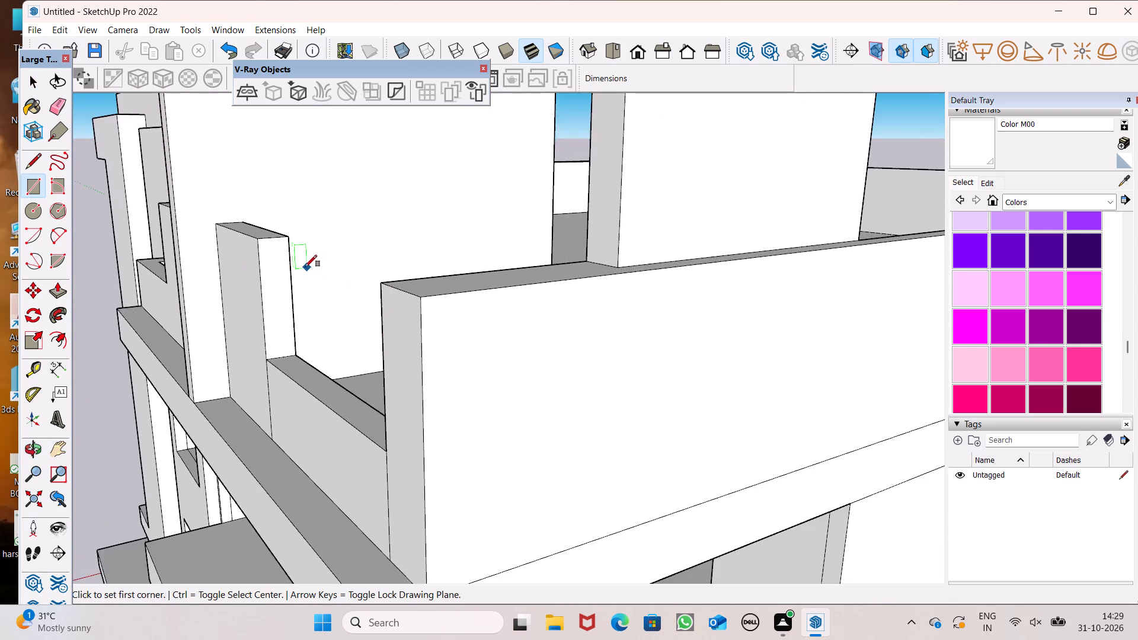
{"action": "scroll", "coordinate": [305, 266], "scroll_direction": "down", "scroll_amount": 4}
{"action": "middle_click_drag", "start_coordinate": [327, 309], "coordinate": [296, 304]}
{"action": "scroll", "coordinate": [243, 294], "scroll_direction": "up", "scroll_amount": 6}
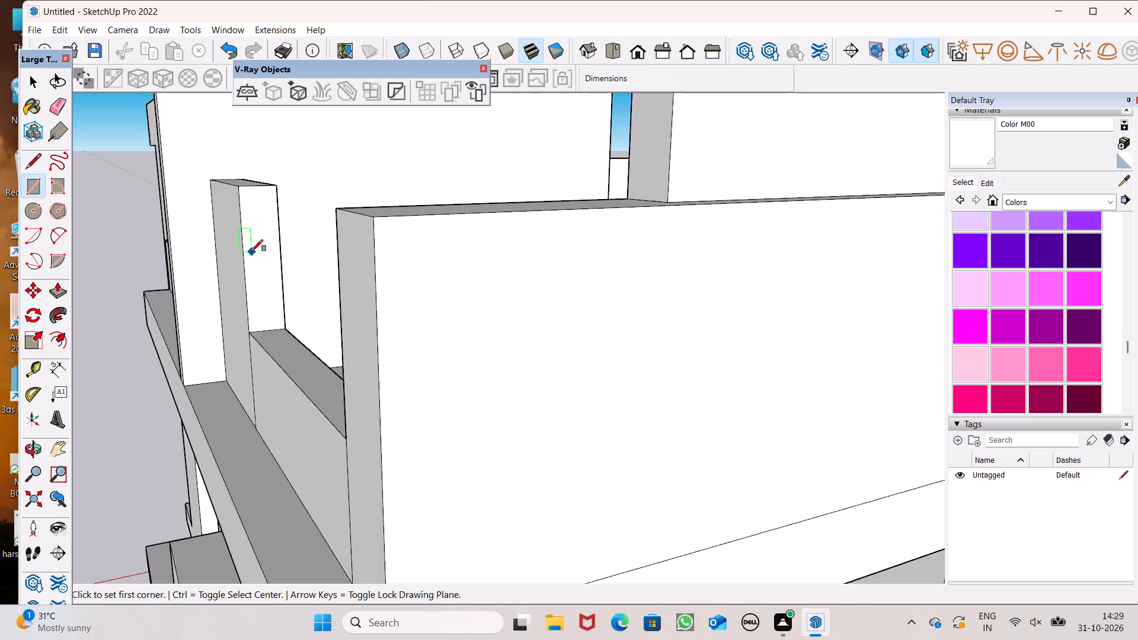
{"action": "scroll", "coordinate": [251, 250], "scroll_direction": "up", "scroll_amount": 5}
{"action": "scroll", "coordinate": [251, 252], "scroll_direction": "down", "scroll_amount": 3}
{"action": "scroll", "coordinate": [258, 274], "scroll_direction": "up", "scroll_amount": 1}
{"action": "scroll", "coordinate": [247, 183], "scroll_direction": "up", "scroll_amount": 4}
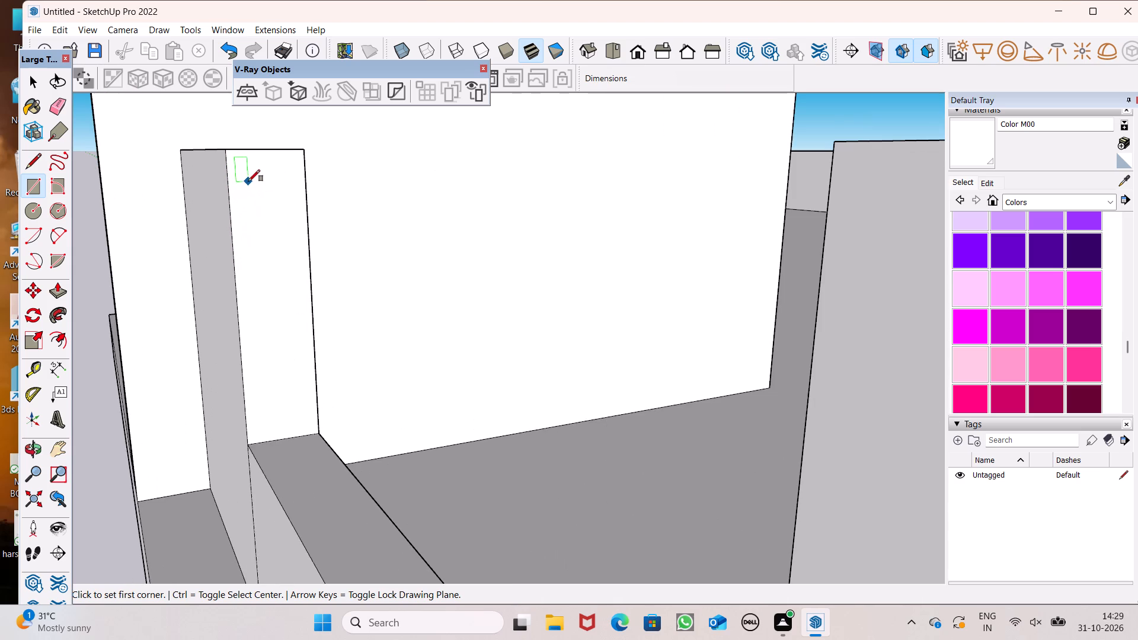
{"action": "middle_click", "coordinate": [277, 420]}
{"action": "scroll", "coordinate": [271, 404], "scroll_direction": "up", "scroll_amount": 3}
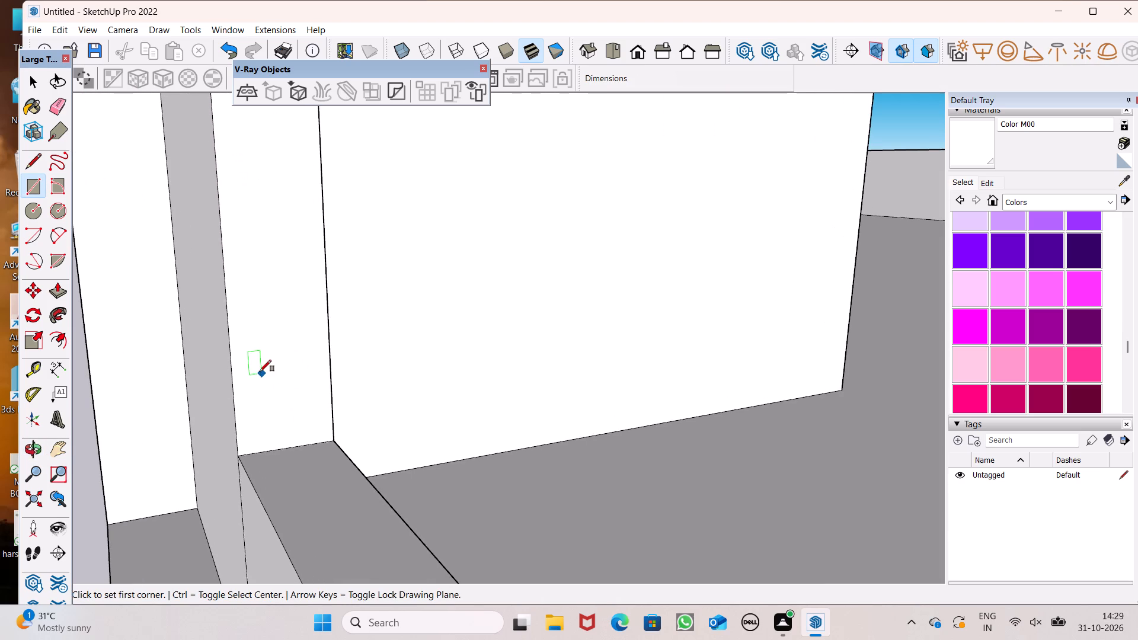
{"action": "left_click", "coordinate": [259, 368]}
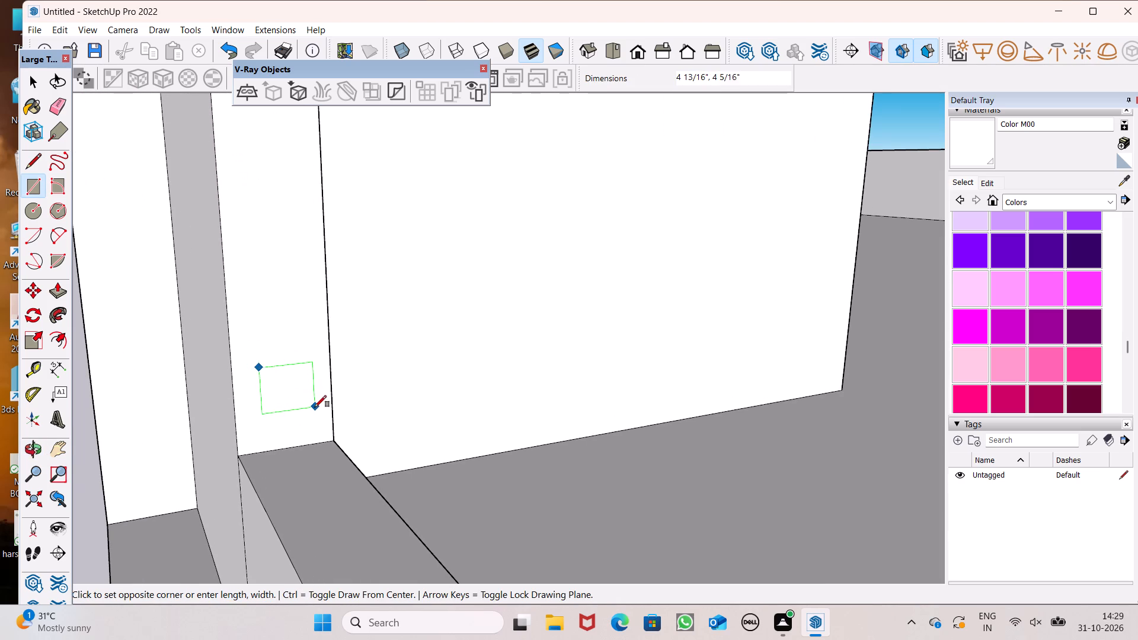
{"action": "left_click", "coordinate": [309, 407]}
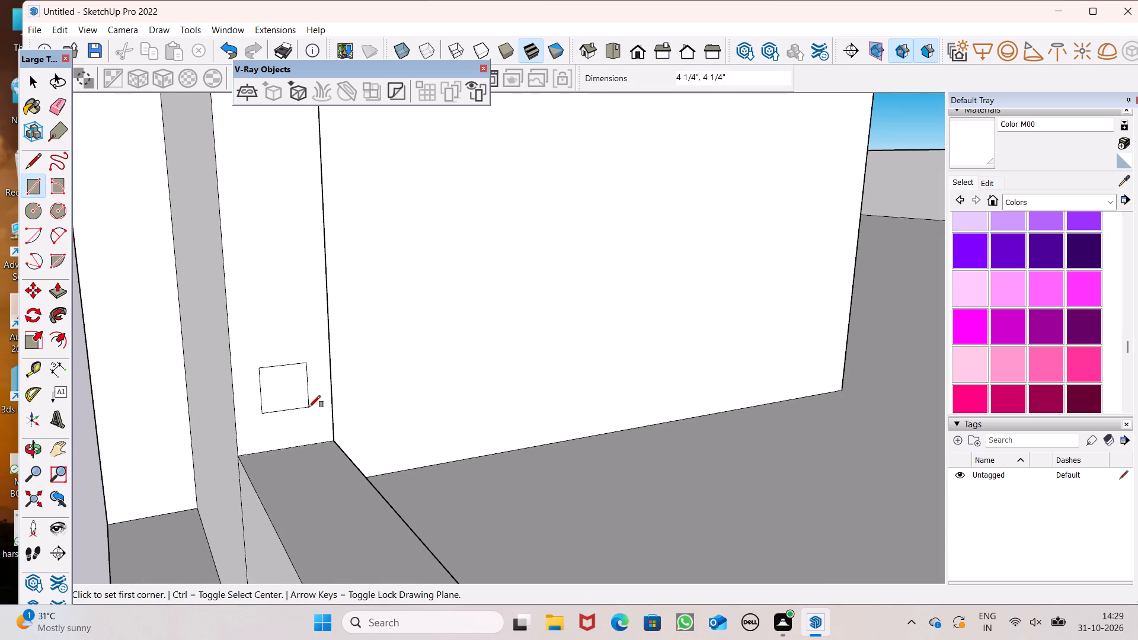
Move the new square about 3/8" sideways on the raised parapet's end face.
{"action": "middle_click_drag", "start_coordinate": [333, 427], "coordinate": [292, 434]}
{"action": "key", "text": "space"}
{"action": "double_click", "coordinate": [231, 393]}
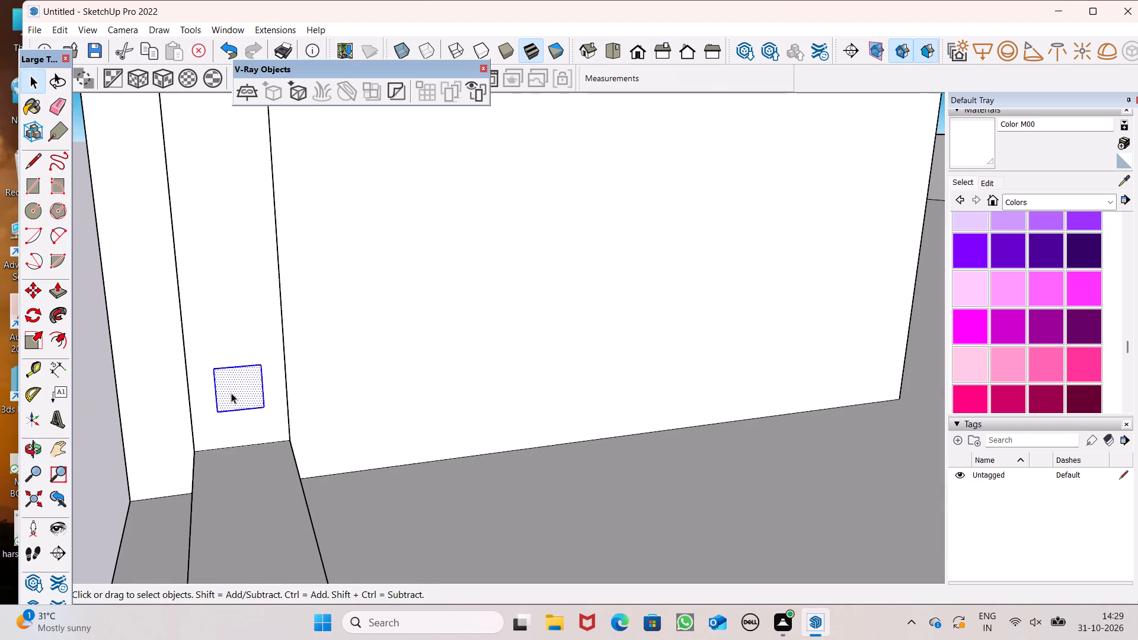
{"action": "key", "text": "m"}
{"action": "key", "text": "Return"}
{"action": "left_click", "coordinate": [226, 389]}
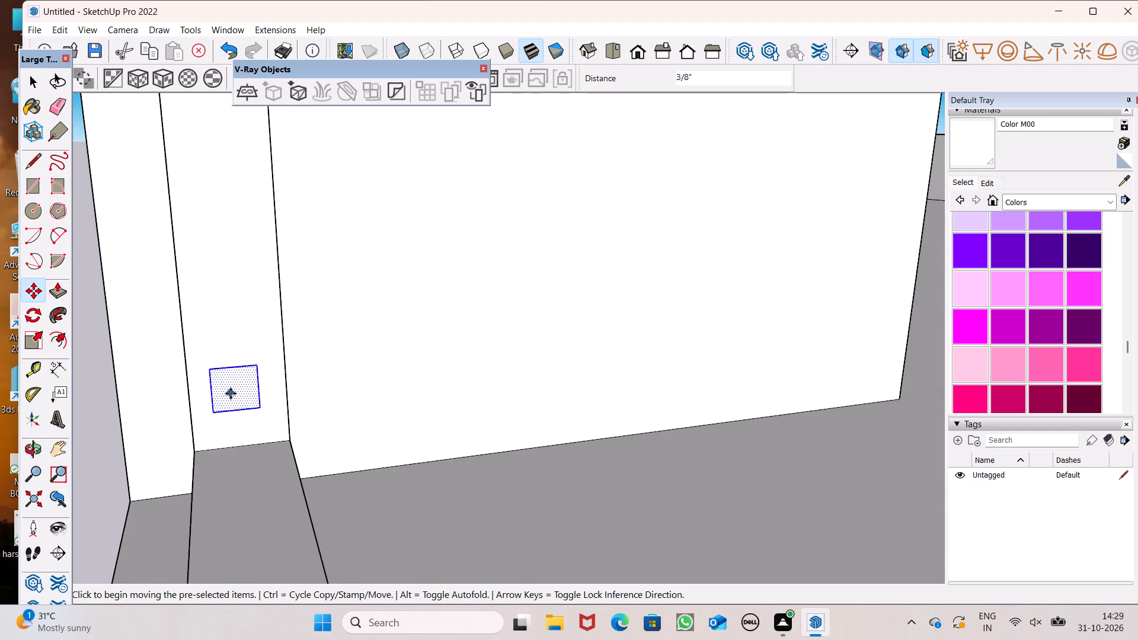
Copy the square straight up the raised parapet's end face three times, about 8 1/2" apart, making a column of four.
{"action": "left_click_drag", "start_coordinate": [231, 392], "coordinate": [232, 329]}
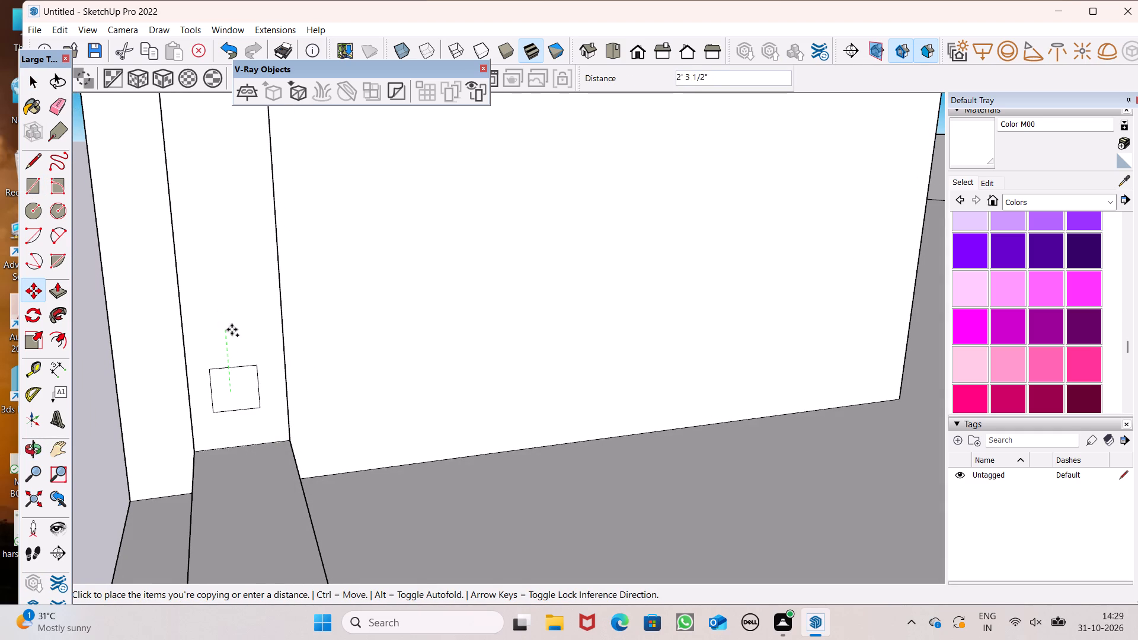
{"action": "left_click_drag", "start_coordinate": [232, 329], "coordinate": [46, 246]}
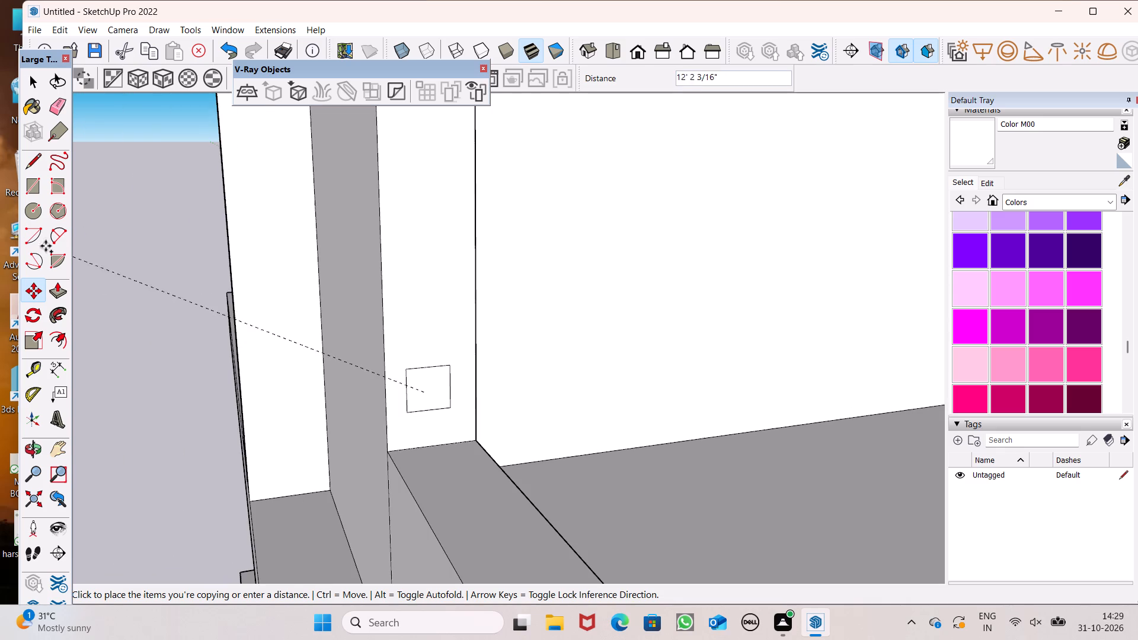
{"action": "left_click_drag", "start_coordinate": [46, 246], "coordinate": [415, 312]}
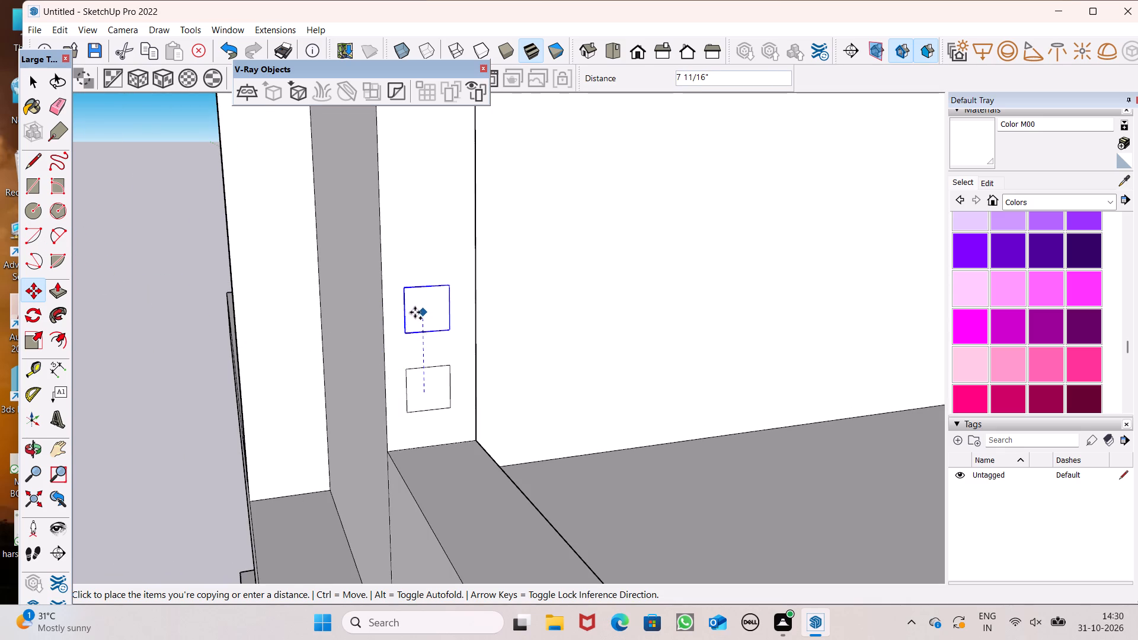
{"action": "left_click_drag", "start_coordinate": [415, 312], "coordinate": [417, 306]}
{"action": "scroll", "coordinate": [411, 371], "scroll_direction": "down", "scroll_amount": 6}
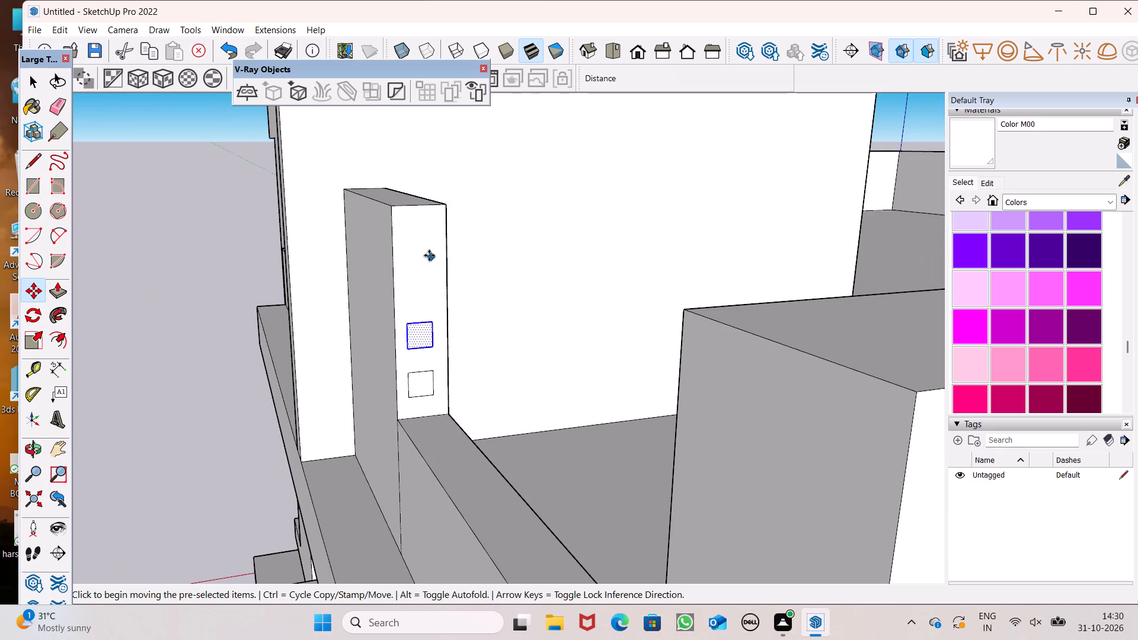
{"action": "scroll", "coordinate": [429, 255], "scroll_direction": "up", "scroll_amount": 3}
{"action": "left_click_drag", "start_coordinate": [423, 370], "coordinate": [427, 313]}
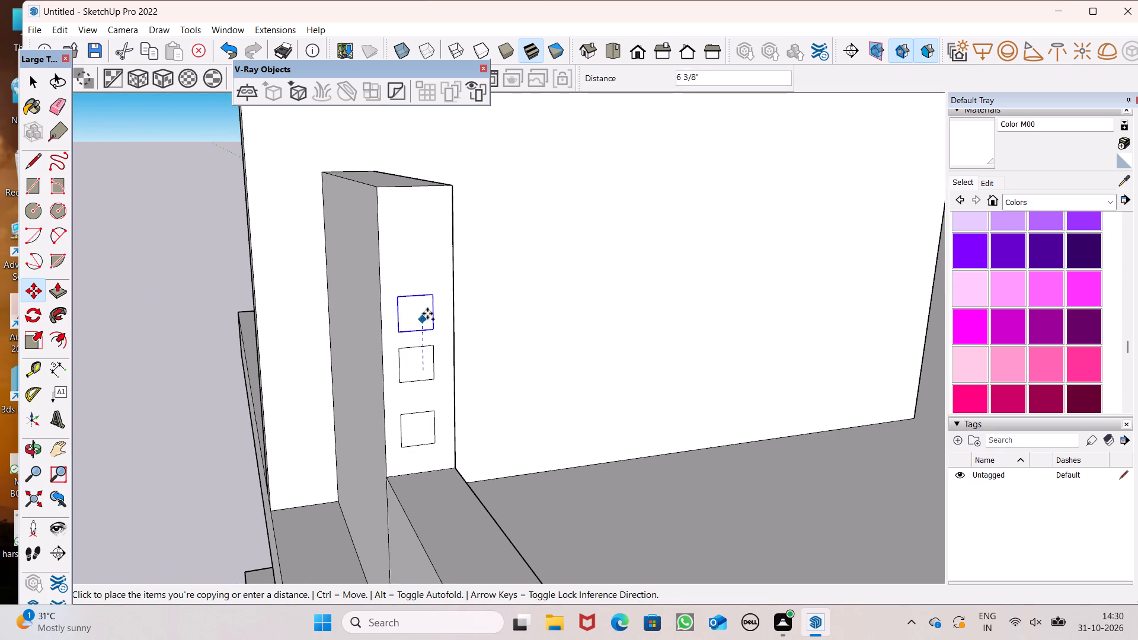
{"action": "left_click_drag", "start_coordinate": [427, 313], "coordinate": [427, 301]}
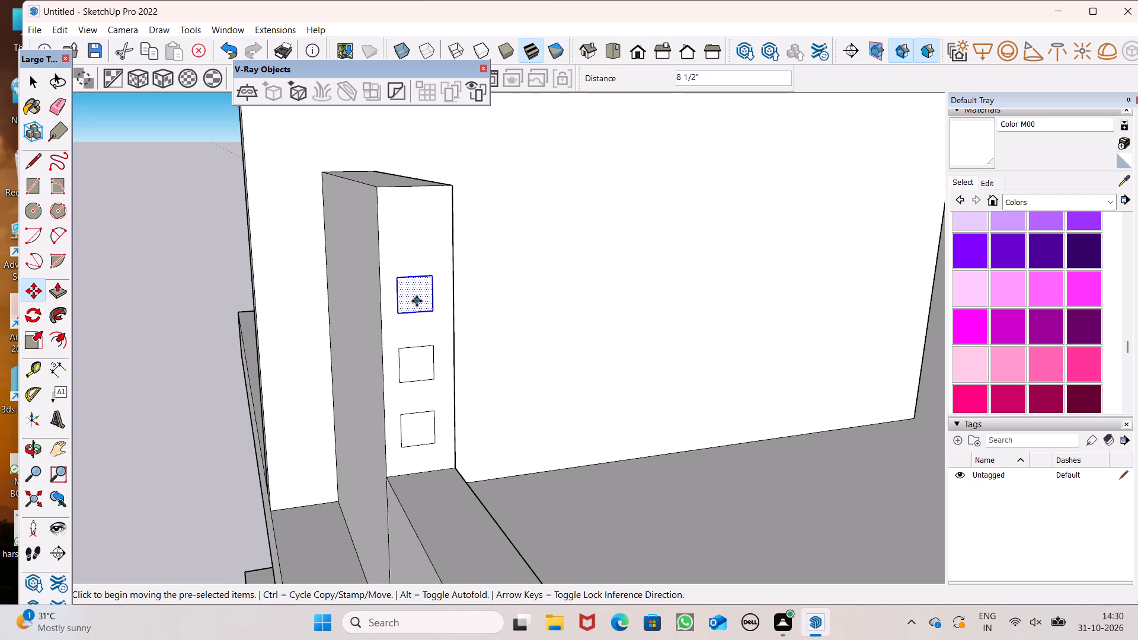
{"action": "left_click_drag", "start_coordinate": [417, 301], "coordinate": [412, 236]}
{"action": "scroll", "coordinate": [417, 273], "scroll_direction": "down", "scroll_amount": 5}
{"action": "key", "text": "space"}
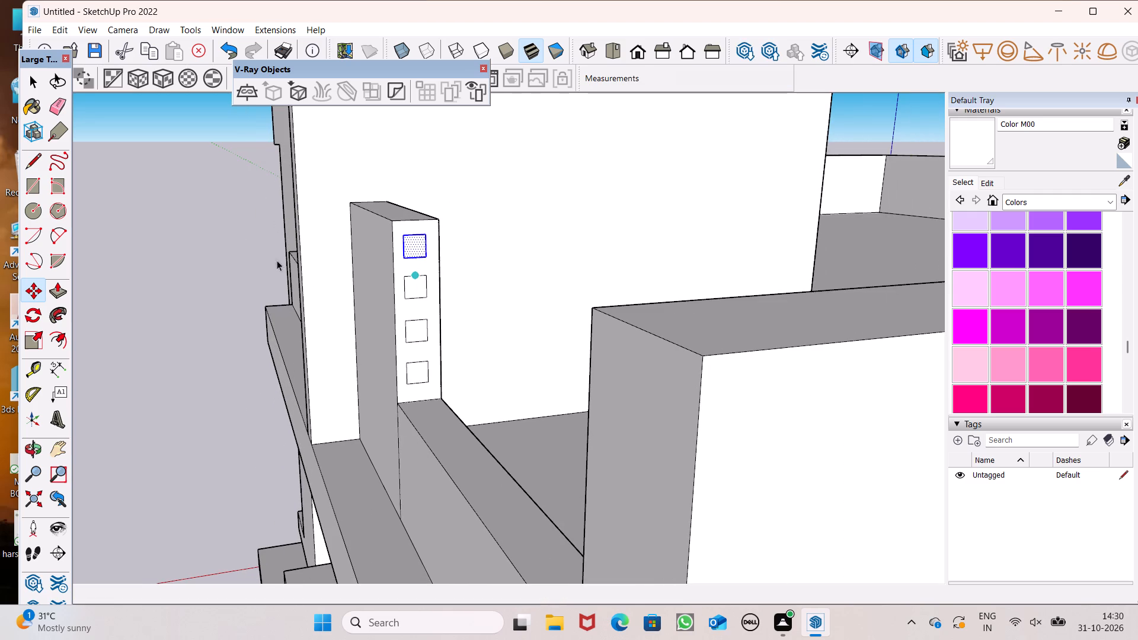
{"action": "left_click_drag", "start_coordinate": [181, 206], "coordinate": [180, 215]}
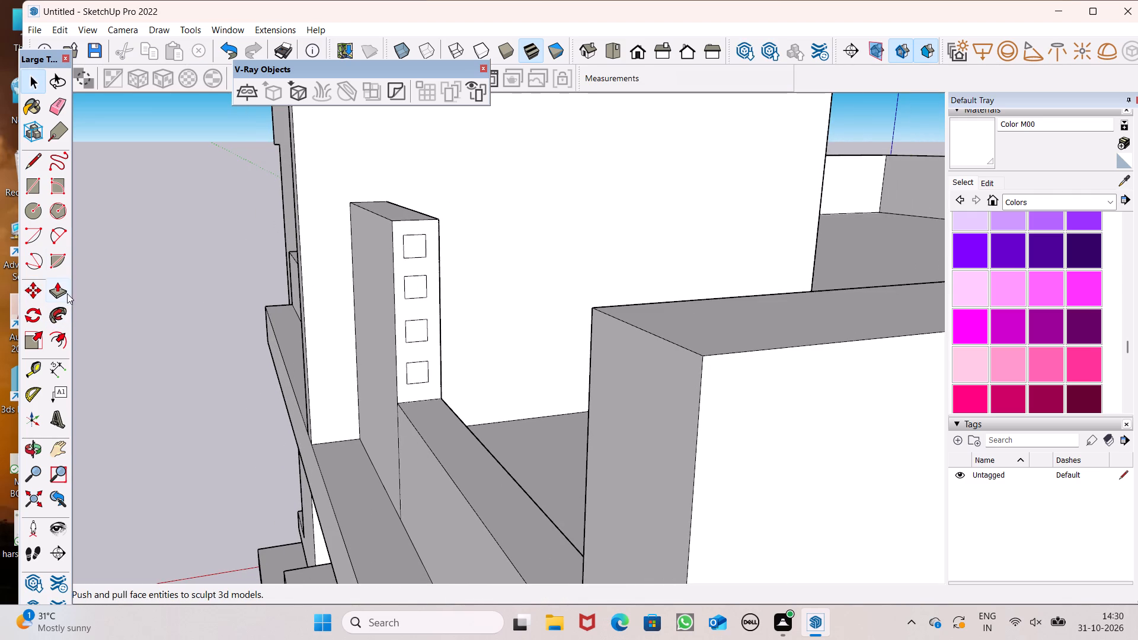
Paint the four stacked squares on the raised parapet's end face near the building corner with Color D06.
{"action": "left_click", "coordinate": [62, 293]}
{"action": "scroll", "coordinate": [337, 290], "scroll_direction": "down", "scroll_amount": 3}
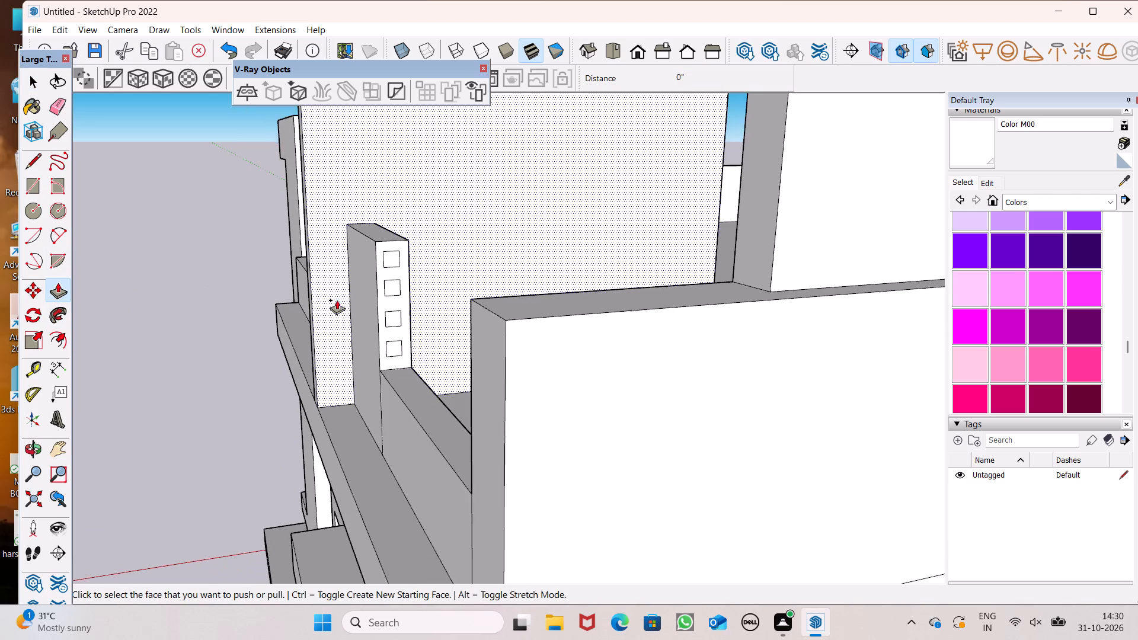
{"action": "middle_click_drag", "start_coordinate": [345, 332], "coordinate": [413, 346]}
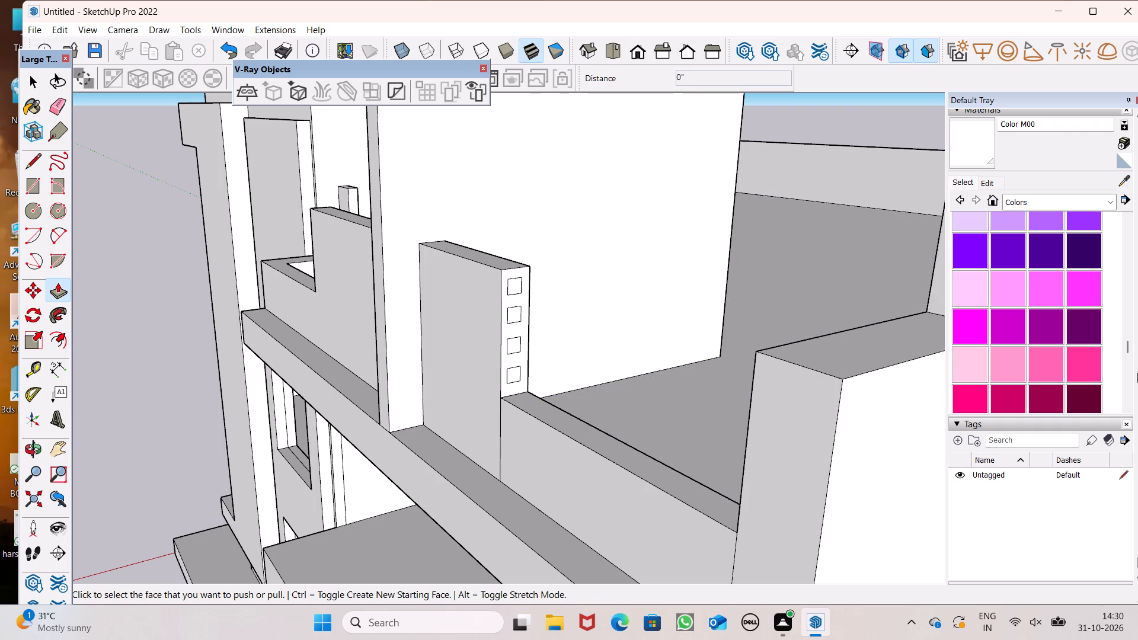
{"action": "scroll", "coordinate": [1030, 309], "scroll_direction": "down", "scroll_amount": 3}
{"action": "scroll", "coordinate": [1030, 309], "scroll_direction": "up", "scroll_amount": 5}
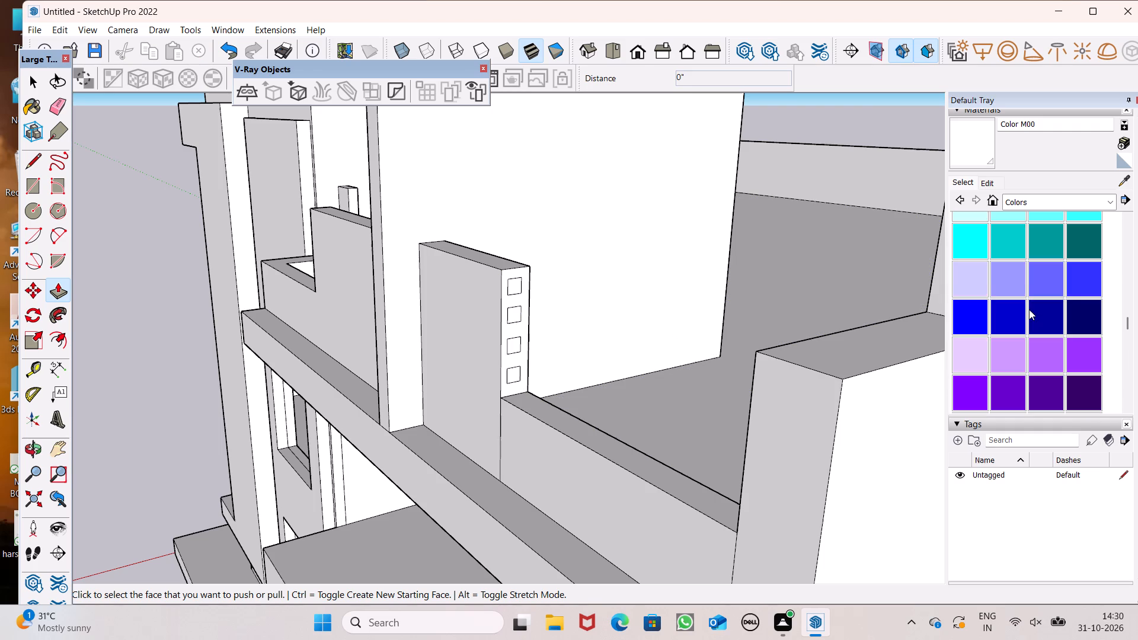
{"action": "scroll", "coordinate": [1029, 309], "scroll_direction": "up", "scroll_amount": 4}
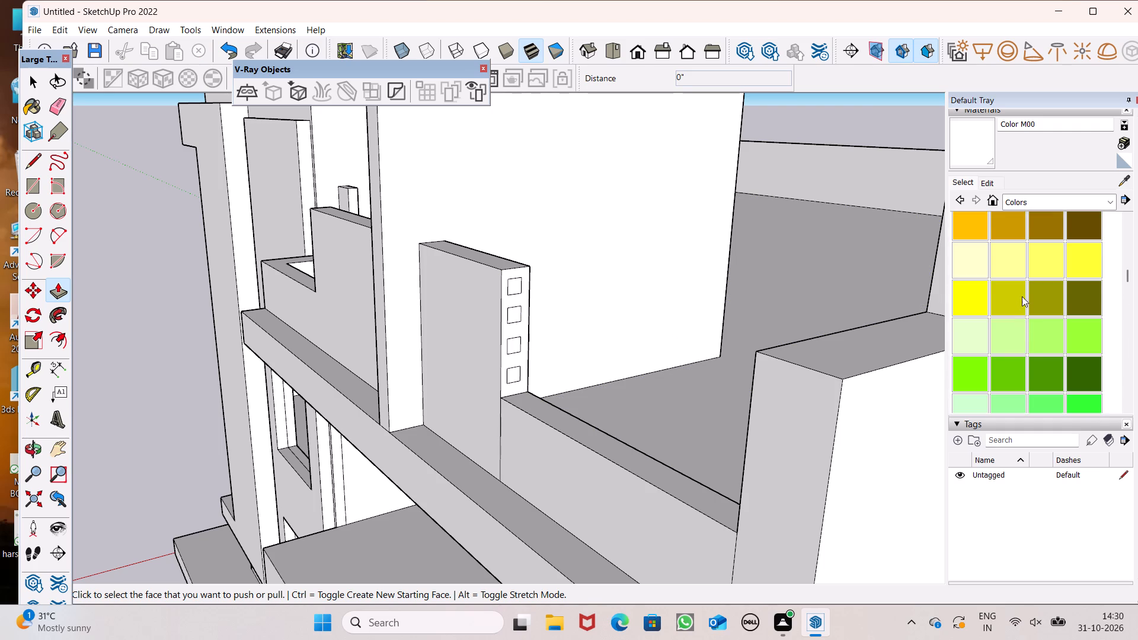
{"action": "scroll", "coordinate": [1021, 295], "scroll_direction": "up", "scroll_amount": 1}
{"action": "left_click", "coordinate": [980, 299]}
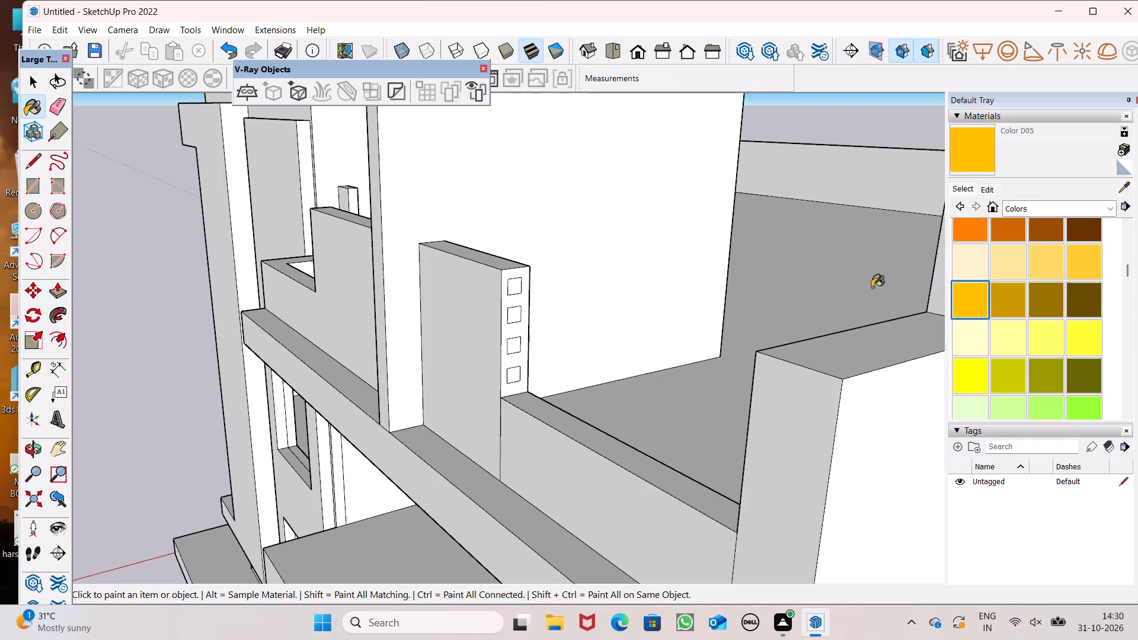
{"action": "left_click", "coordinate": [1015, 293]}
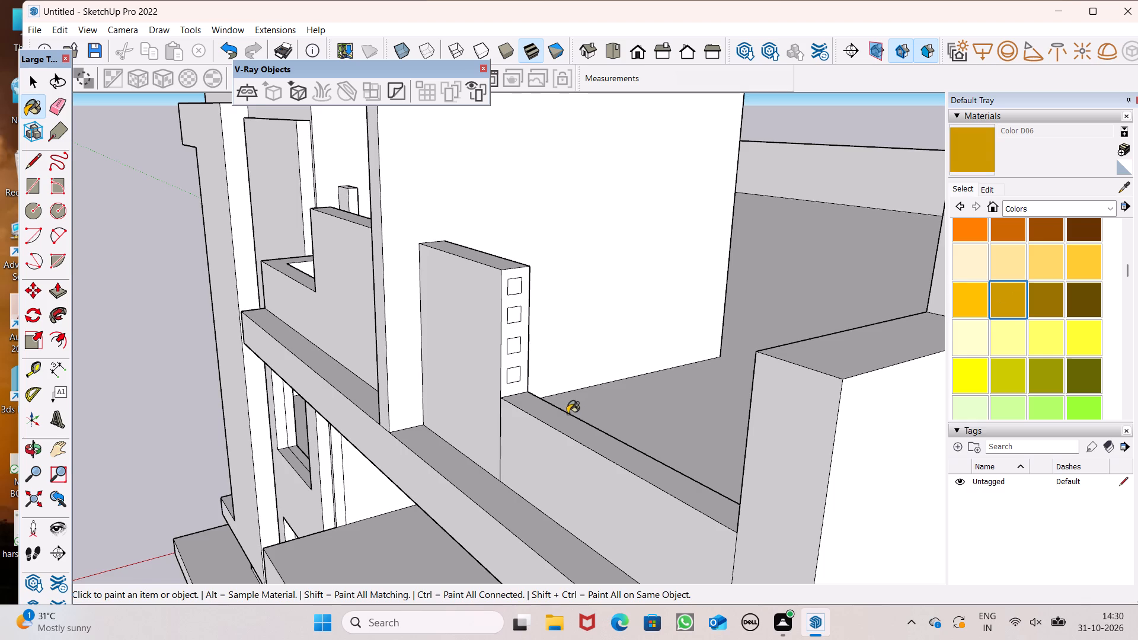
{"action": "middle_click_drag", "start_coordinate": [567, 414], "coordinate": [513, 394]}
{"action": "scroll", "coordinate": [452, 327], "scroll_direction": "up", "scroll_amount": 4}
{"action": "left_click", "coordinate": [488, 253]}
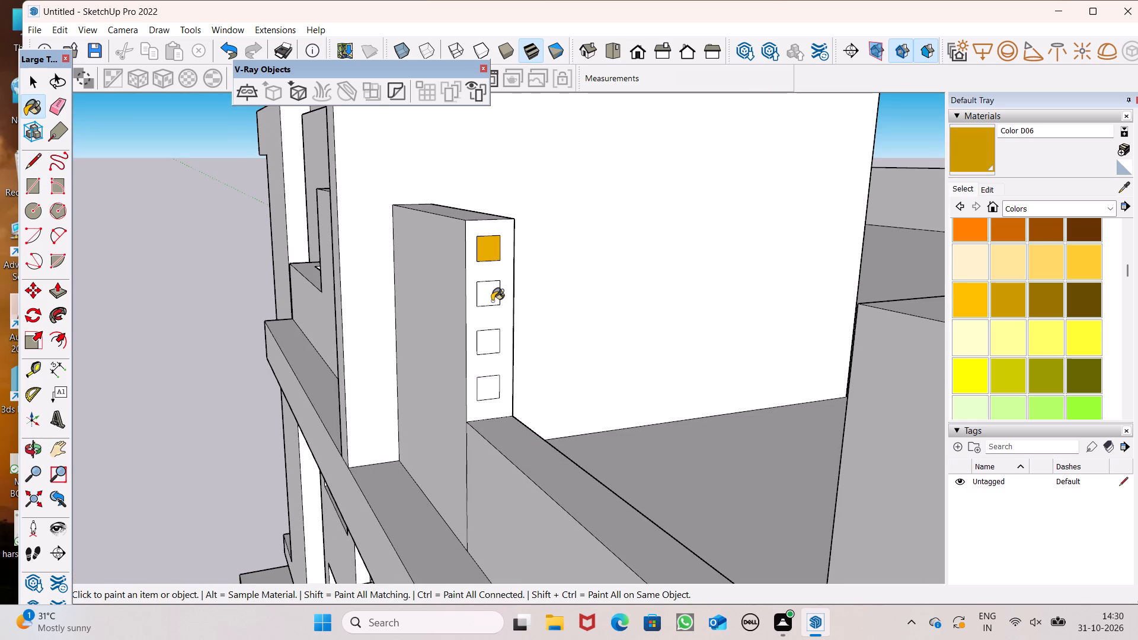
{"action": "left_click", "coordinate": [492, 301]}
{"action": "left_click_drag", "start_coordinate": [490, 345], "coordinate": [490, 356]}
{"action": "left_click", "coordinate": [494, 387]}
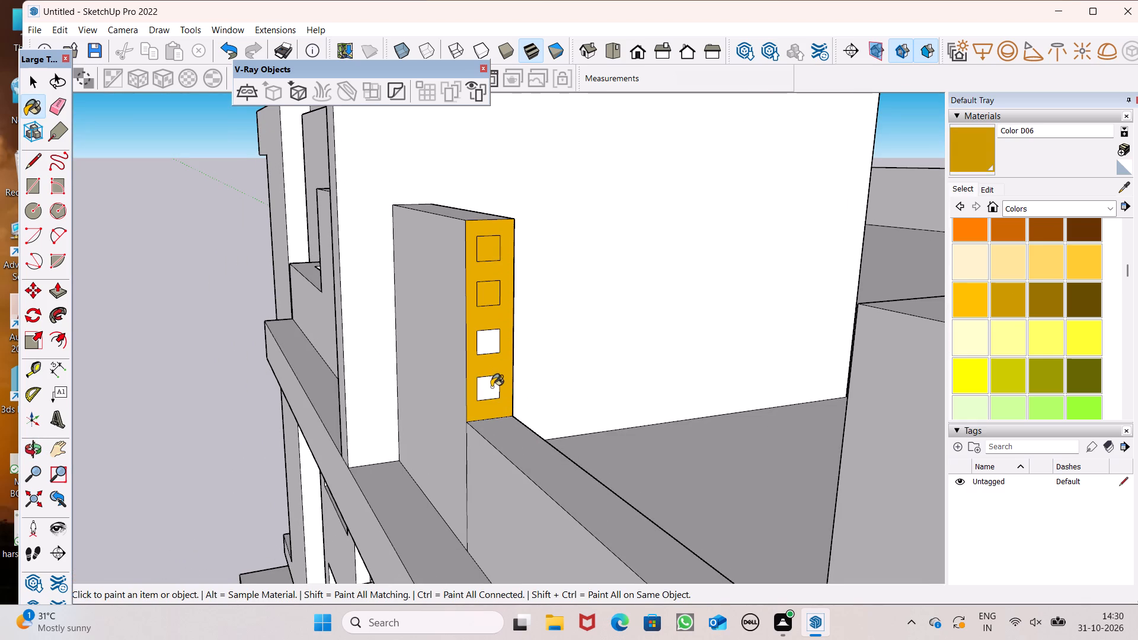
{"action": "key", "text": "ctrl+z"}
{"action": "key", "text": "ctrl+z"}
{"action": "left_click", "coordinate": [492, 346]}
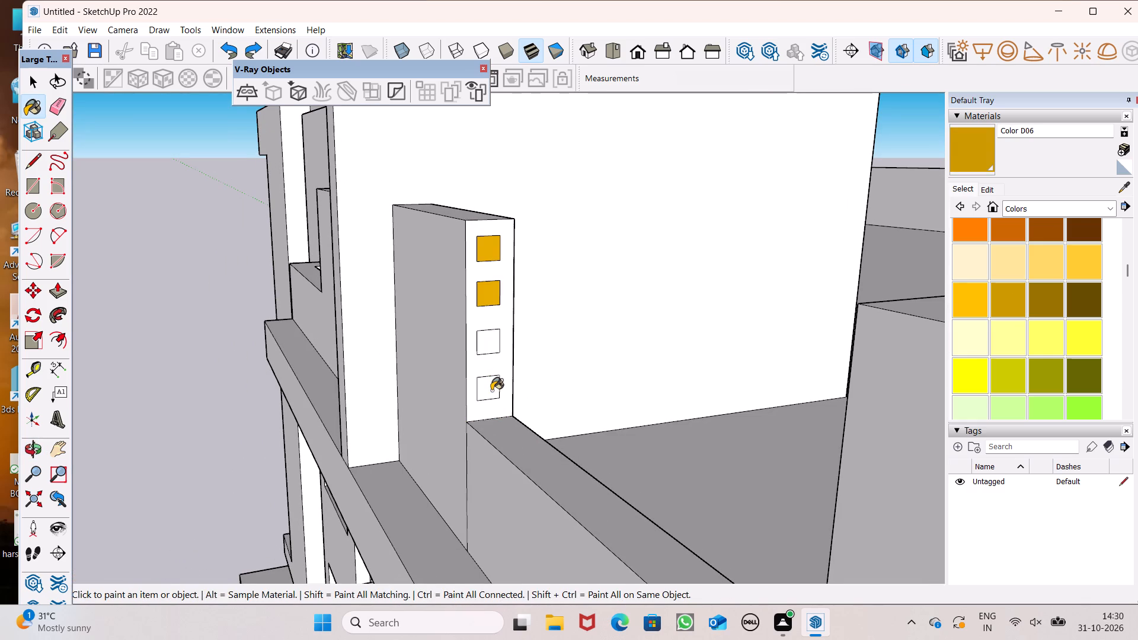
{"action": "left_click", "coordinate": [491, 392]}
{"action": "key", "text": "space"}
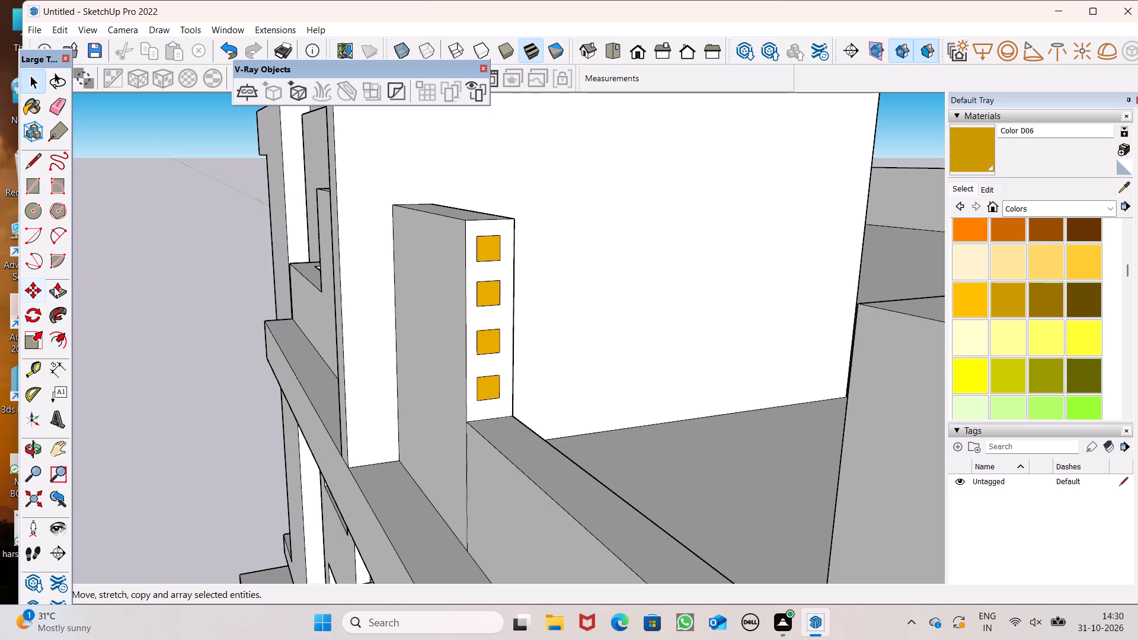
Extrude the four painted squares across the parapet opening into horizontal rails: second from top 6' 3 1/16", the other three about 6' 9 3/16".
{"action": "left_click", "coordinate": [54, 287]}
{"action": "scroll", "coordinate": [478, 239], "scroll_direction": "down", "scroll_amount": 2}
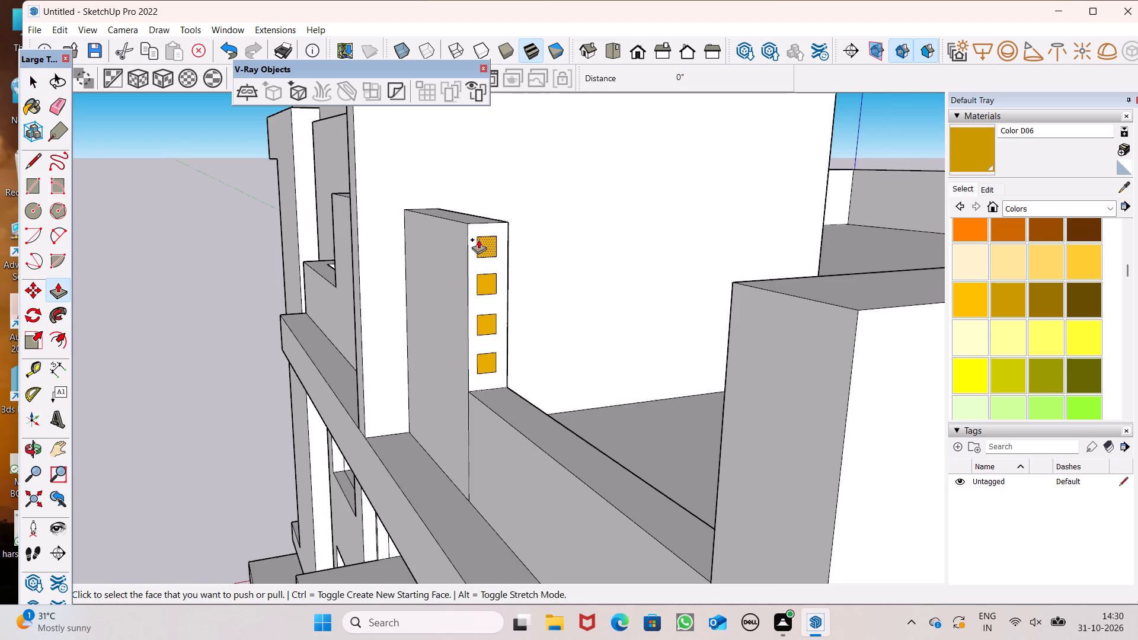
{"action": "left_click_drag", "start_coordinate": [490, 245], "coordinate": [701, 311]}
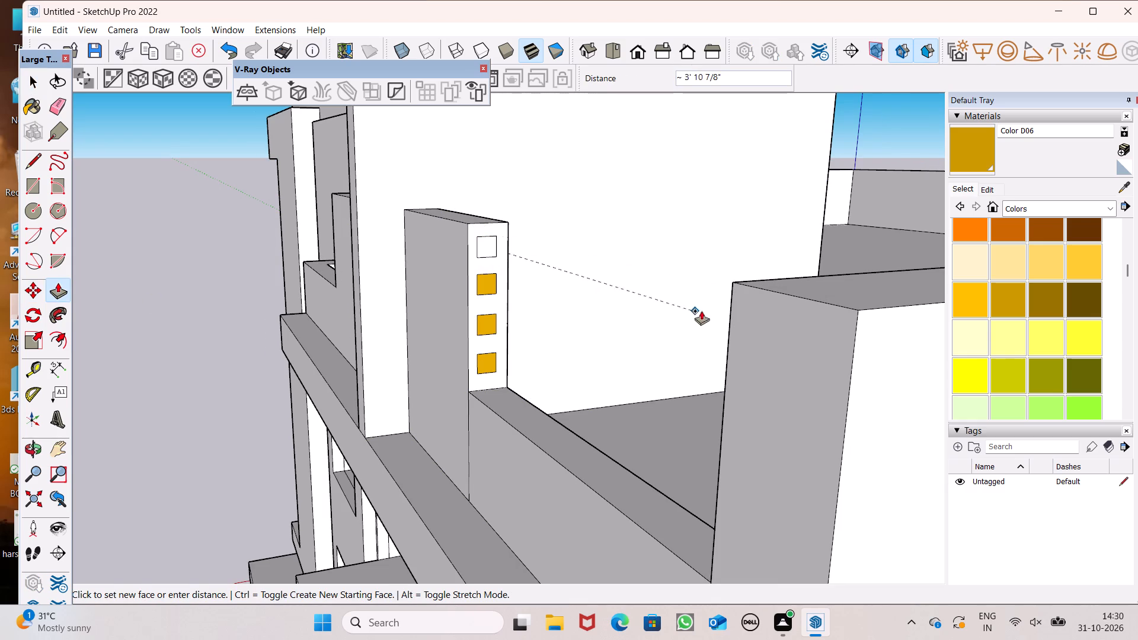
{"action": "left_click_drag", "start_coordinate": [701, 311], "coordinate": [730, 300]}
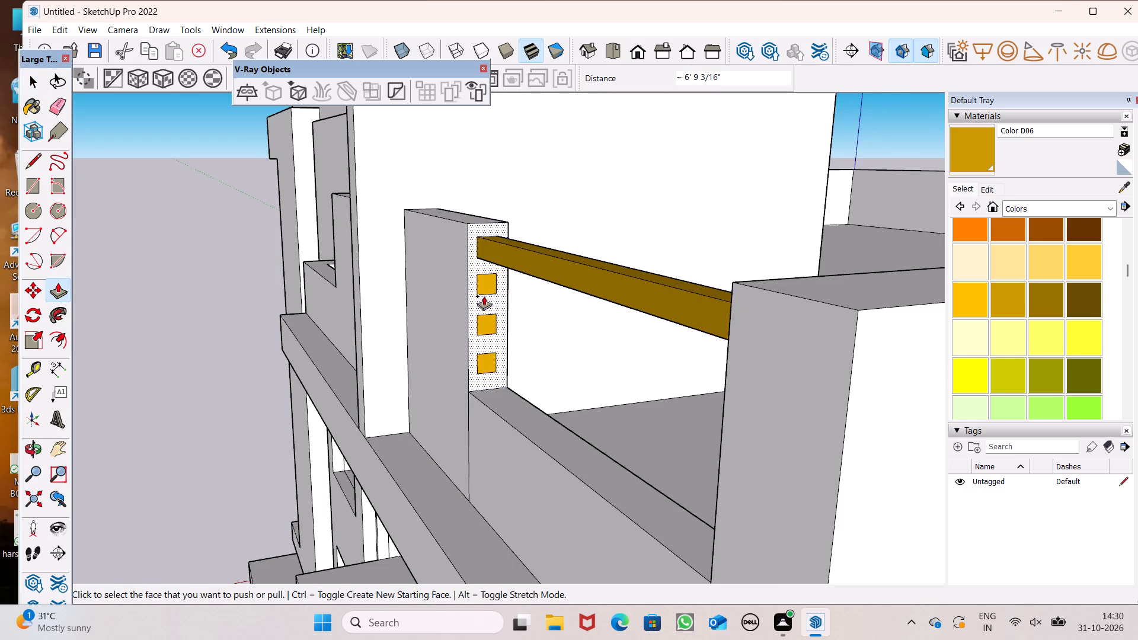
{"action": "left_click_drag", "start_coordinate": [482, 293], "coordinate": [722, 369]}
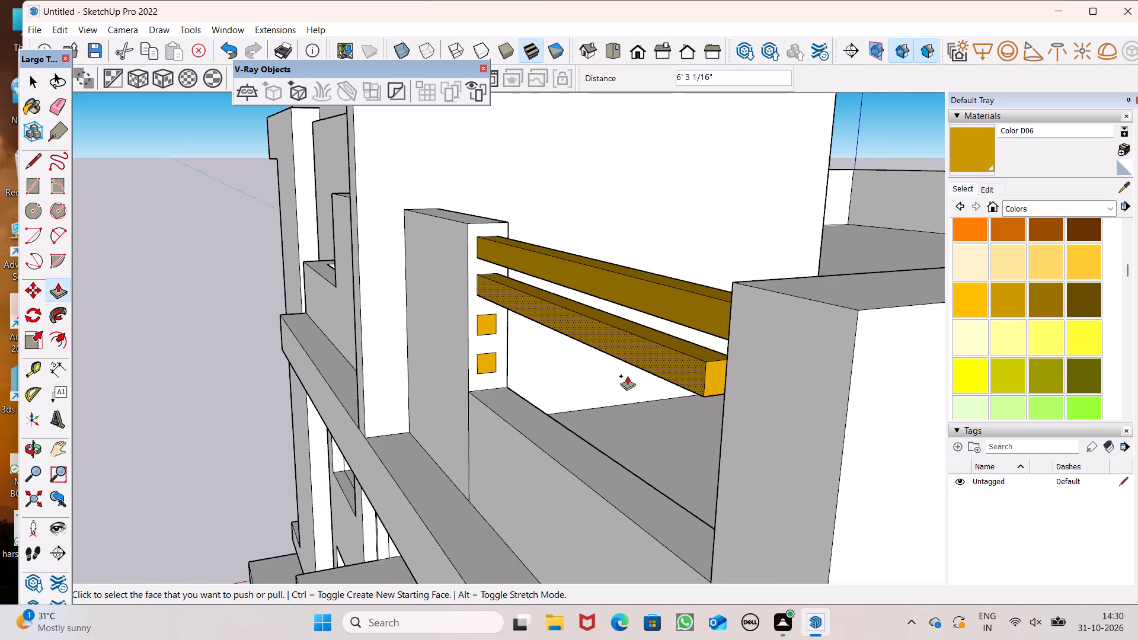
{"action": "left_click_drag", "start_coordinate": [488, 327], "coordinate": [728, 450]}
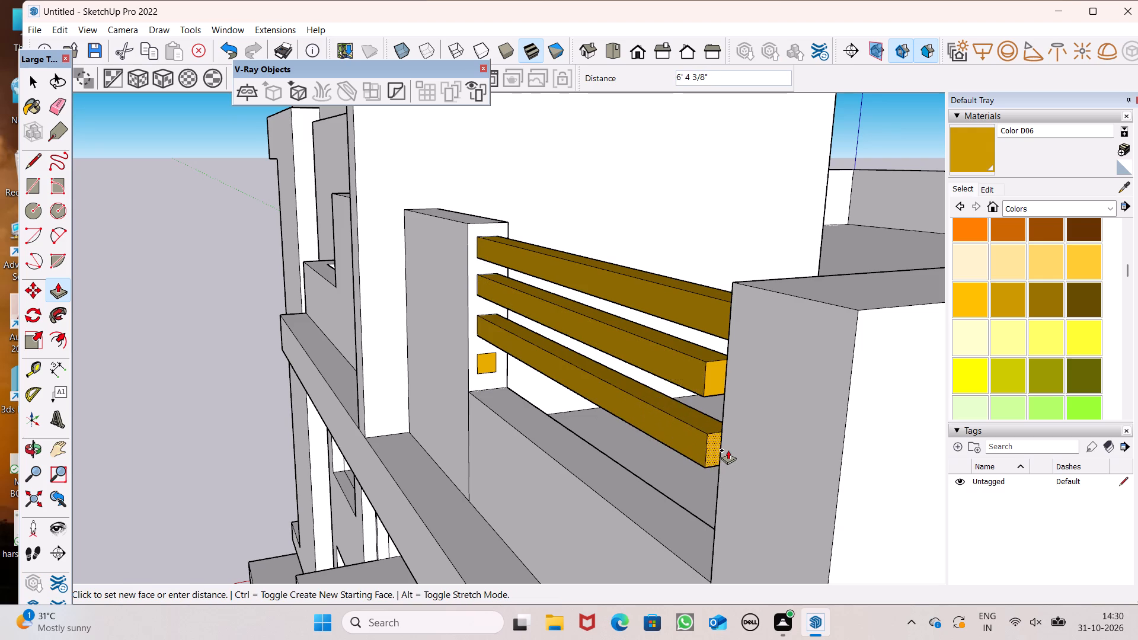
{"action": "left_click_drag", "start_coordinate": [728, 450], "coordinate": [721, 432]}
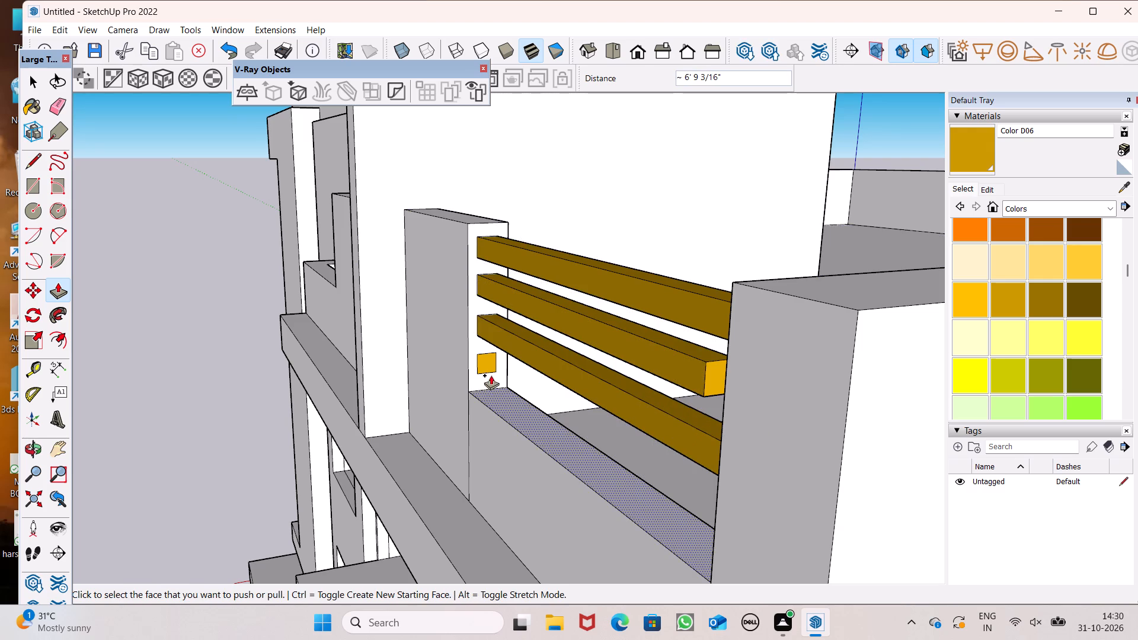
{"action": "left_click_drag", "start_coordinate": [491, 373], "coordinate": [592, 455]}
{"action": "key", "text": "ctrl+z"}
{"action": "scroll", "coordinate": [475, 408], "scroll_direction": "down", "scroll_amount": 4, "text": "ctrl"}
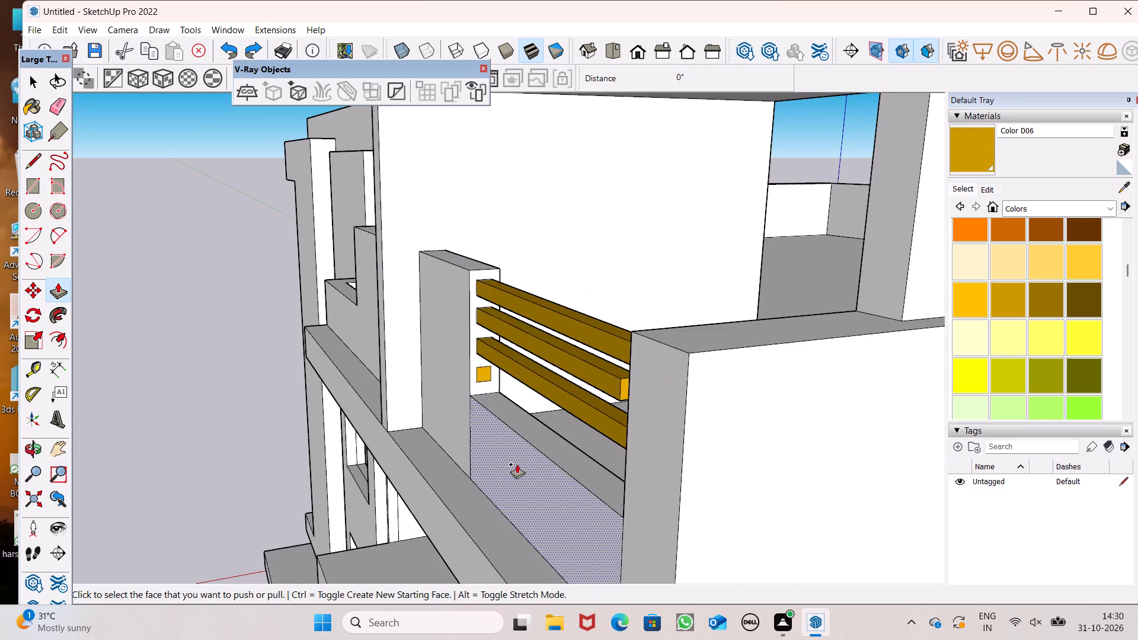
{"action": "middle_click_drag", "start_coordinate": [539, 469], "coordinate": [599, 438]}
{"action": "left_click_drag", "start_coordinate": [501, 376], "coordinate": [664, 436]}
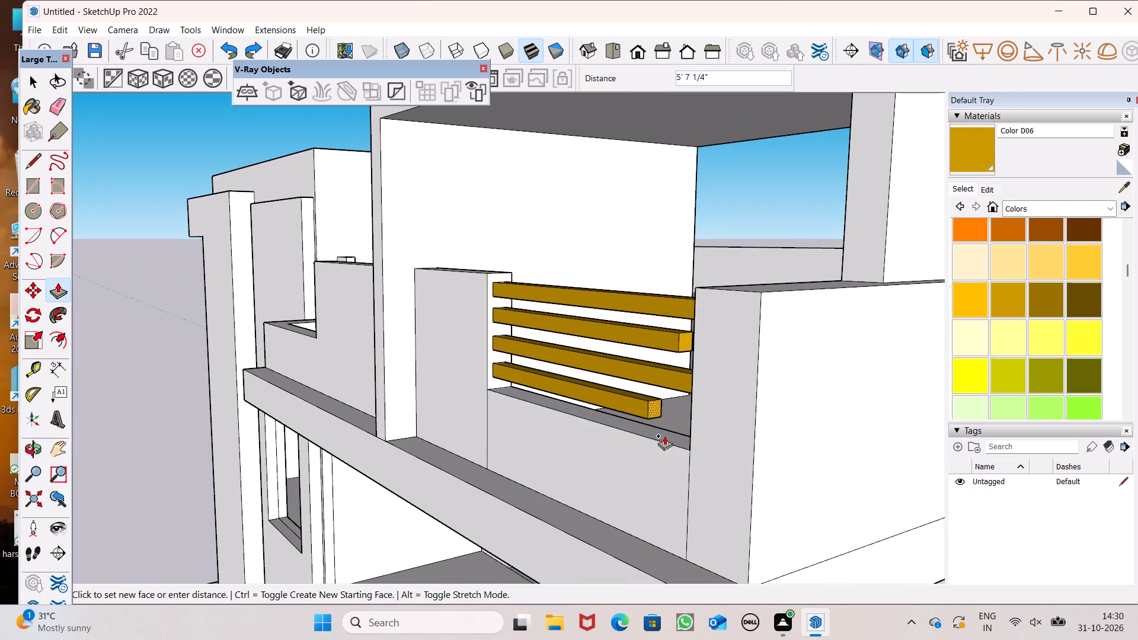
{"action": "left_click_drag", "start_coordinate": [664, 436], "coordinate": [693, 437]}
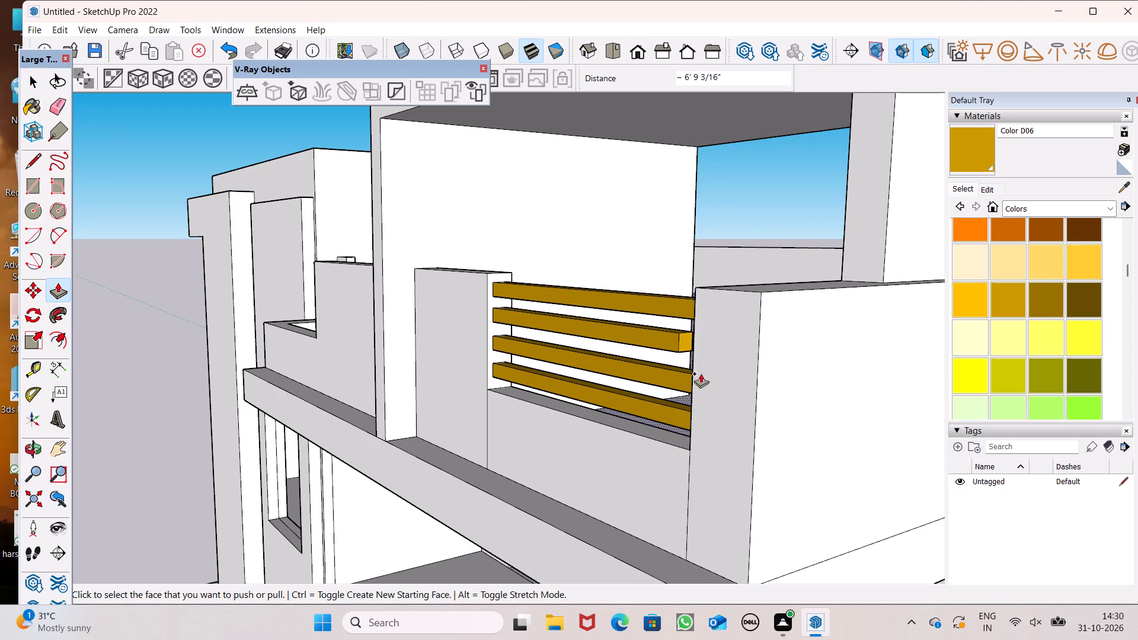
Extend the free end of the second rail from the top by 5 15/16" toward the opposite parapet face.
{"action": "middle_click_drag", "start_coordinate": [709, 391], "coordinate": [1076, 452]}
{"action": "scroll", "coordinate": [819, 372], "scroll_direction": "up", "scroll_amount": 7}
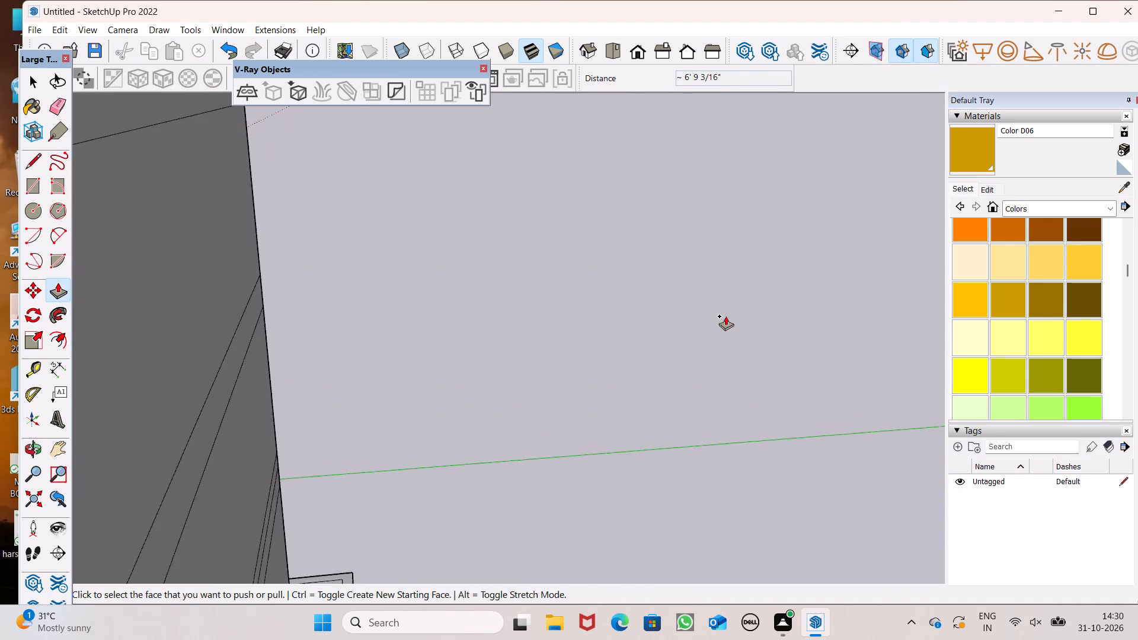
{"action": "scroll", "coordinate": [724, 322], "scroll_direction": "down", "scroll_amount": 5}
{"action": "middle_click_drag", "start_coordinate": [634, 354], "coordinate": [503, 393]}
{"action": "scroll", "coordinate": [437, 232], "scroll_direction": "up", "scroll_amount": 4}
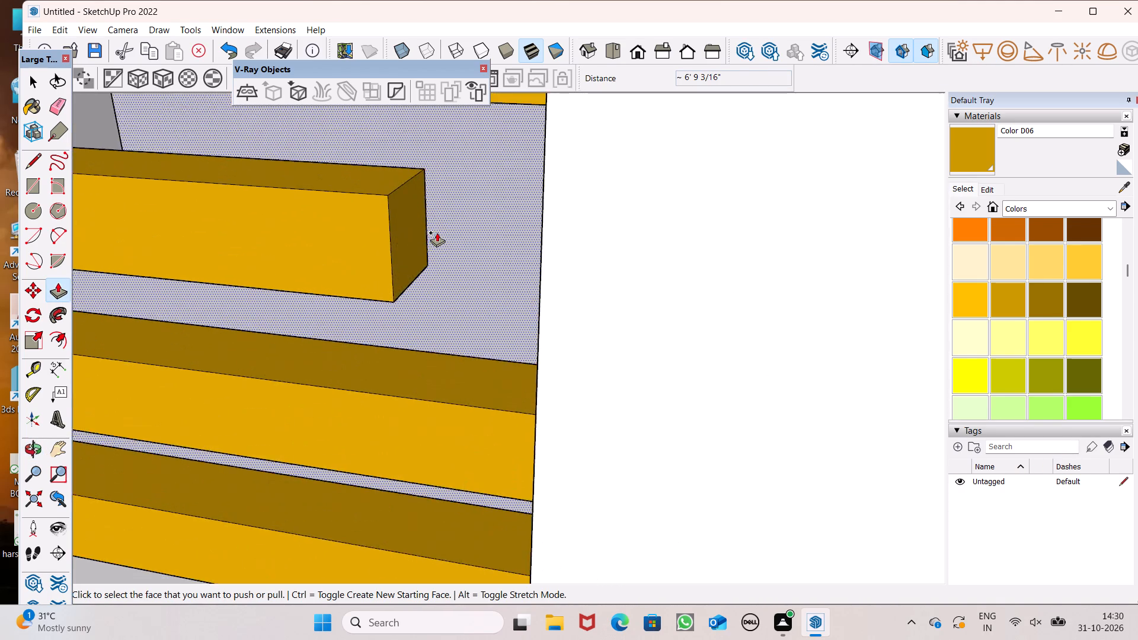
{"action": "scroll", "coordinate": [437, 232], "scroll_direction": "up", "scroll_amount": 2}
{"action": "scroll", "coordinate": [436, 255], "scroll_direction": "down", "scroll_amount": 4}
{"action": "left_click_drag", "start_coordinate": [415, 258], "coordinate": [491, 284]}
{"action": "scroll", "coordinate": [492, 251], "scroll_direction": "down", "scroll_amount": 5}
Extrude the second rail's end across the remaining small gap to meet the opposite parapet face.
{"action": "middle_click_drag", "start_coordinate": [500, 281], "coordinate": [746, 157]}
{"action": "scroll", "coordinate": [589, 213], "scroll_direction": "up", "scroll_amount": 6}
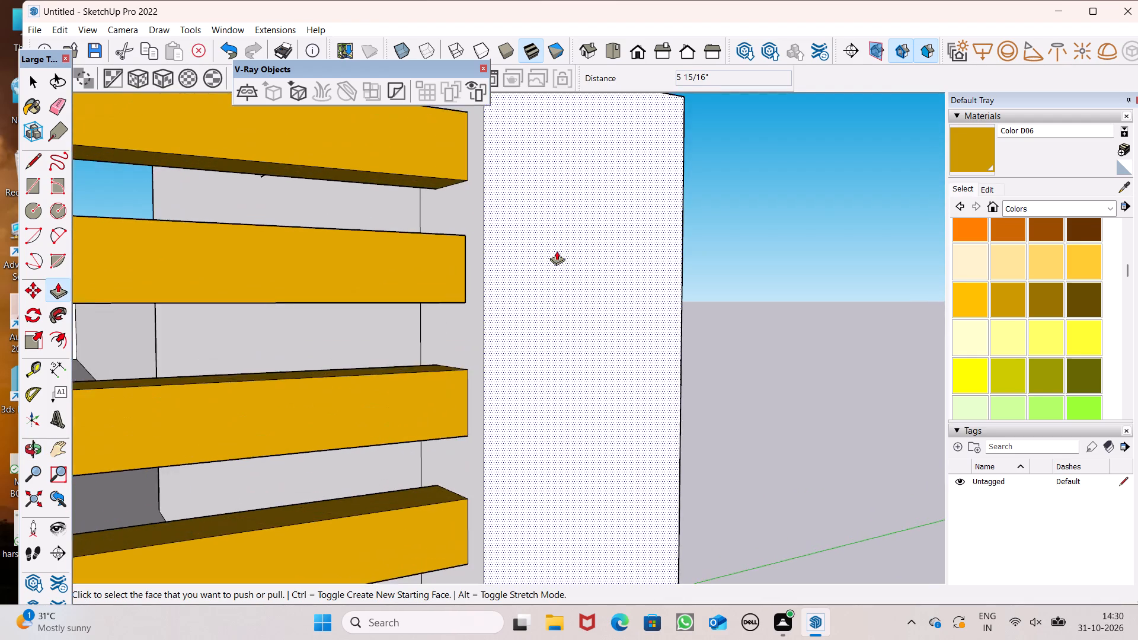
{"action": "scroll", "coordinate": [557, 248], "scroll_direction": "down", "scroll_amount": 5}
{"action": "middle_click_drag", "start_coordinate": [557, 267], "coordinate": [496, 523]}
{"action": "scroll", "coordinate": [469, 385], "scroll_direction": "up", "scroll_amount": 6}
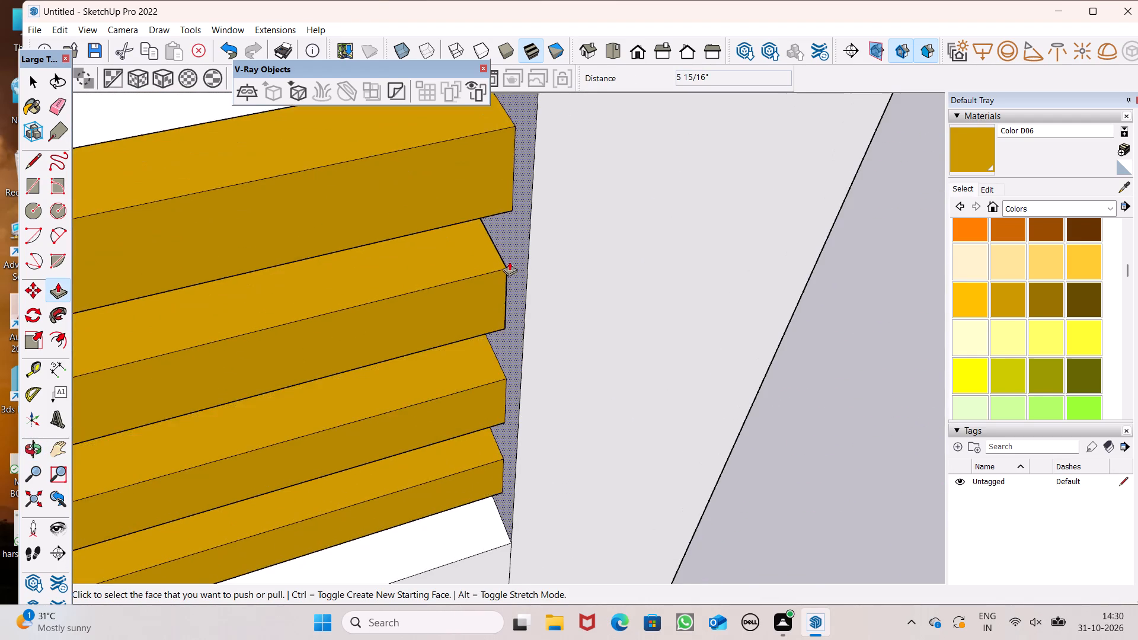
{"action": "scroll", "coordinate": [510, 257], "scroll_direction": "up", "scroll_amount": 17}
{"action": "scroll", "coordinate": [484, 313], "scroll_direction": "up", "scroll_amount": 6}
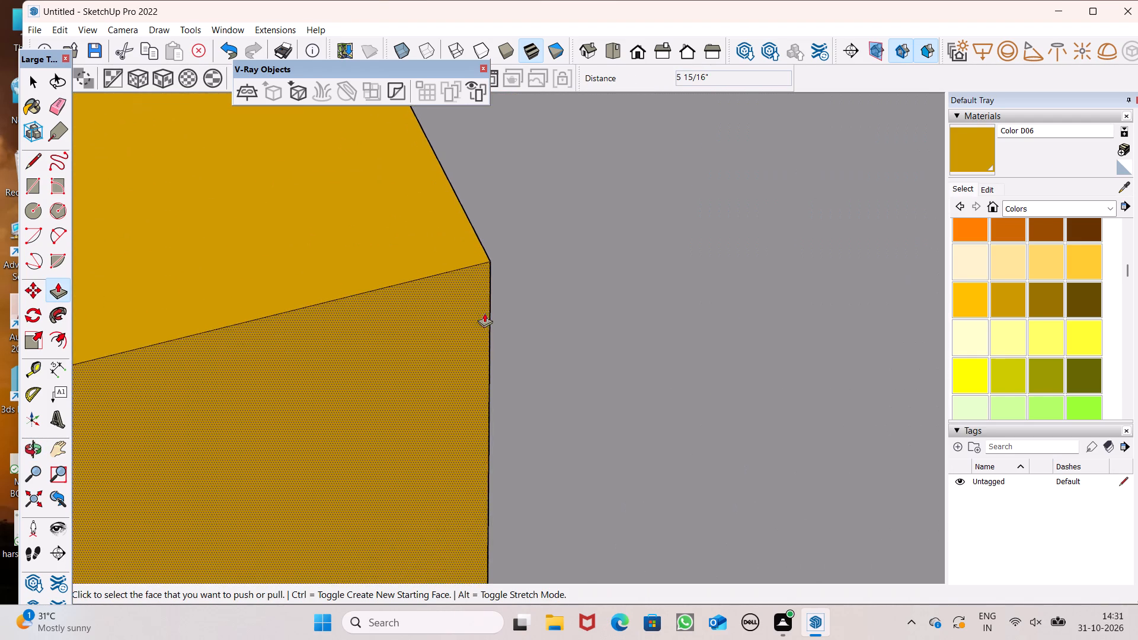
{"action": "scroll", "coordinate": [484, 313], "scroll_direction": "up", "scroll_amount": 3}
{"action": "middle_click_drag", "start_coordinate": [493, 318], "coordinate": [326, 245]}
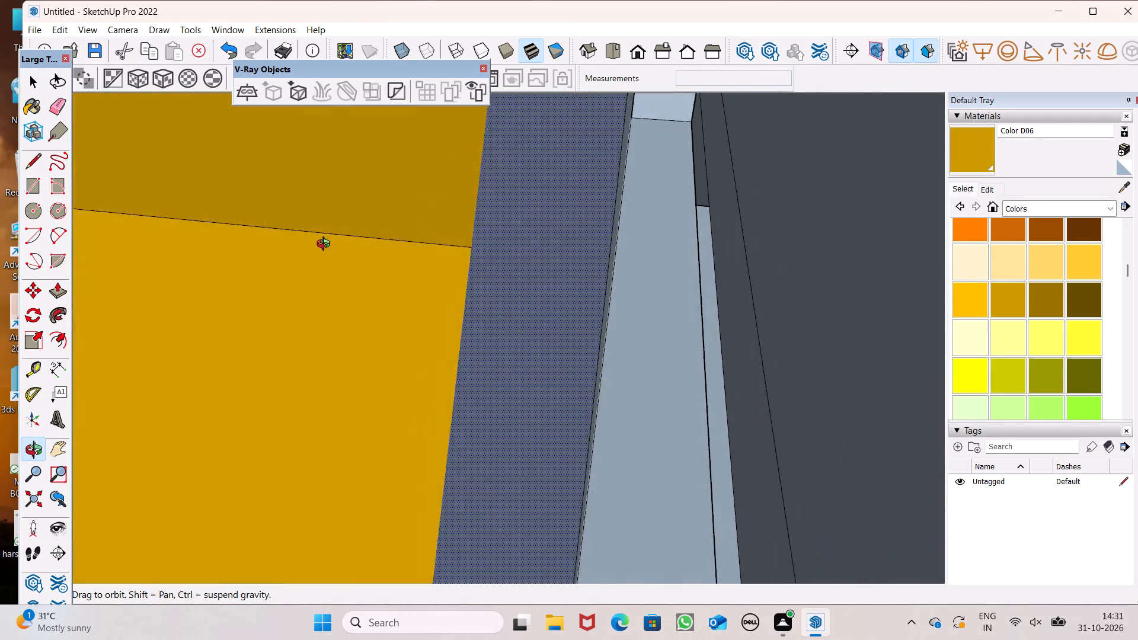
{"action": "middle_click_drag", "start_coordinate": [326, 245], "coordinate": [362, 228]}
{"action": "scroll", "coordinate": [553, 221], "scroll_direction": "up", "scroll_amount": 5}
{"action": "scroll", "coordinate": [546, 232], "scroll_direction": "down", "scroll_amount": 2}
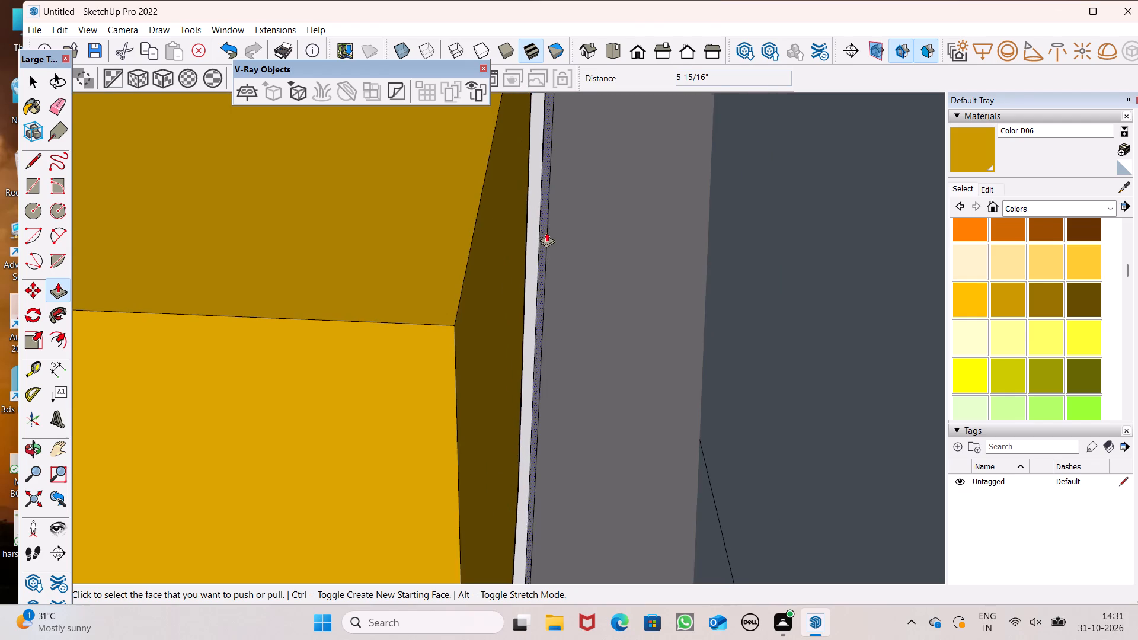
{"action": "left_click_drag", "start_coordinate": [506, 255], "coordinate": [565, 264]}
{"action": "scroll", "coordinate": [507, 228], "scroll_direction": "down", "scroll_amount": 8}
{"action": "key", "text": "space"}
Examine the four rails in the parapet opening from several angles, checking how their ends meet the walls.
{"action": "scroll", "coordinate": [510, 231], "scroll_direction": "down", "scroll_amount": 7}
{"action": "scroll", "coordinate": [527, 245], "scroll_direction": "down", "scroll_amount": 14}
{"action": "scroll", "coordinate": [644, 389], "scroll_direction": "down", "scroll_amount": 16}
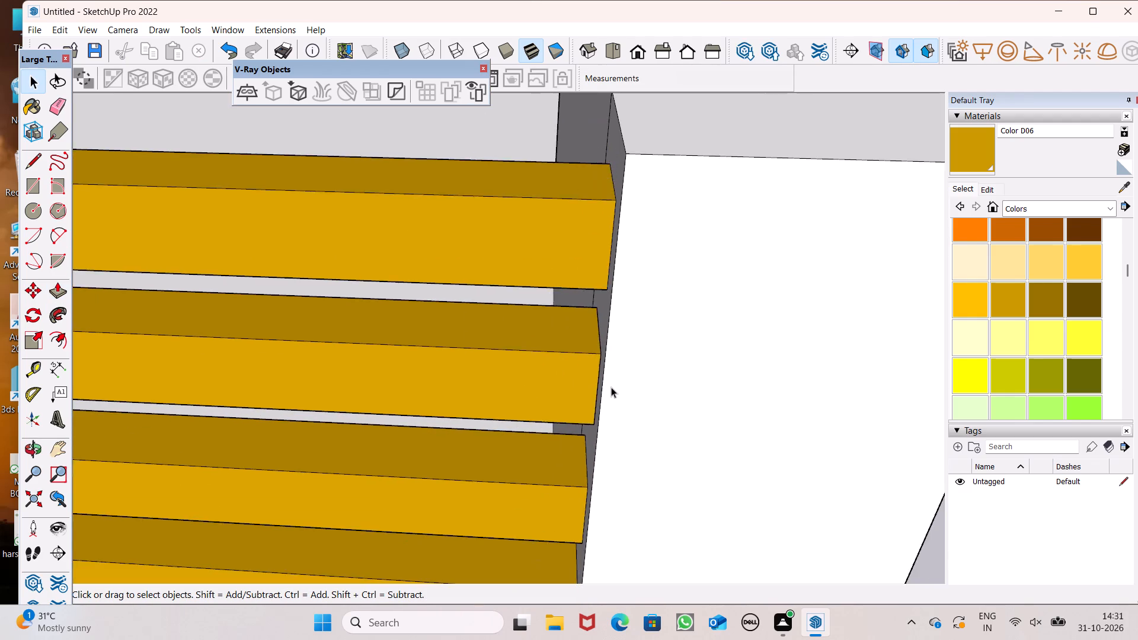
{"action": "scroll", "coordinate": [611, 387], "scroll_direction": "down", "scroll_amount": 14}
{"action": "middle_click_drag", "start_coordinate": [609, 409], "coordinate": [512, 312]}
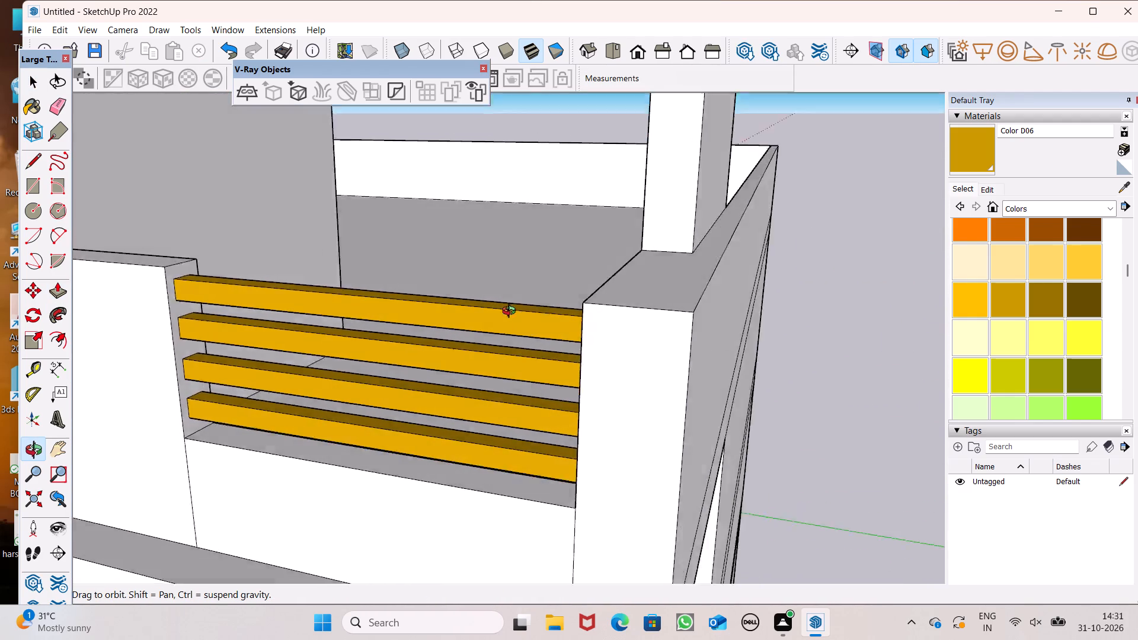
{"action": "middle_click_drag", "start_coordinate": [512, 312], "coordinate": [643, 384]}
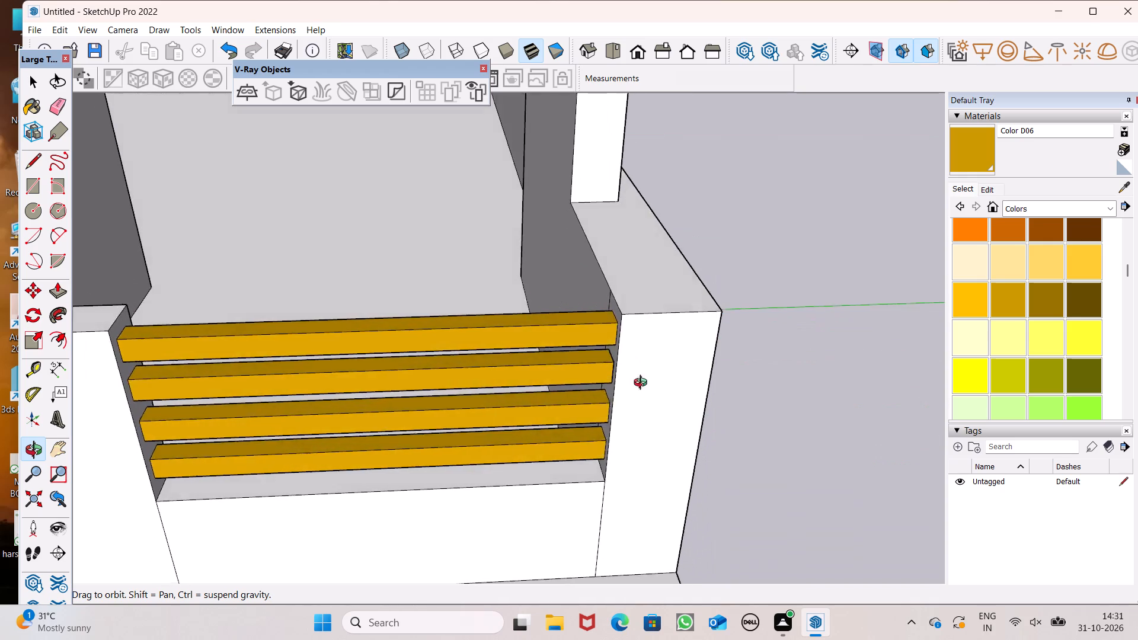
{"action": "middle_click_drag", "start_coordinate": [643, 384], "coordinate": [603, 248]}
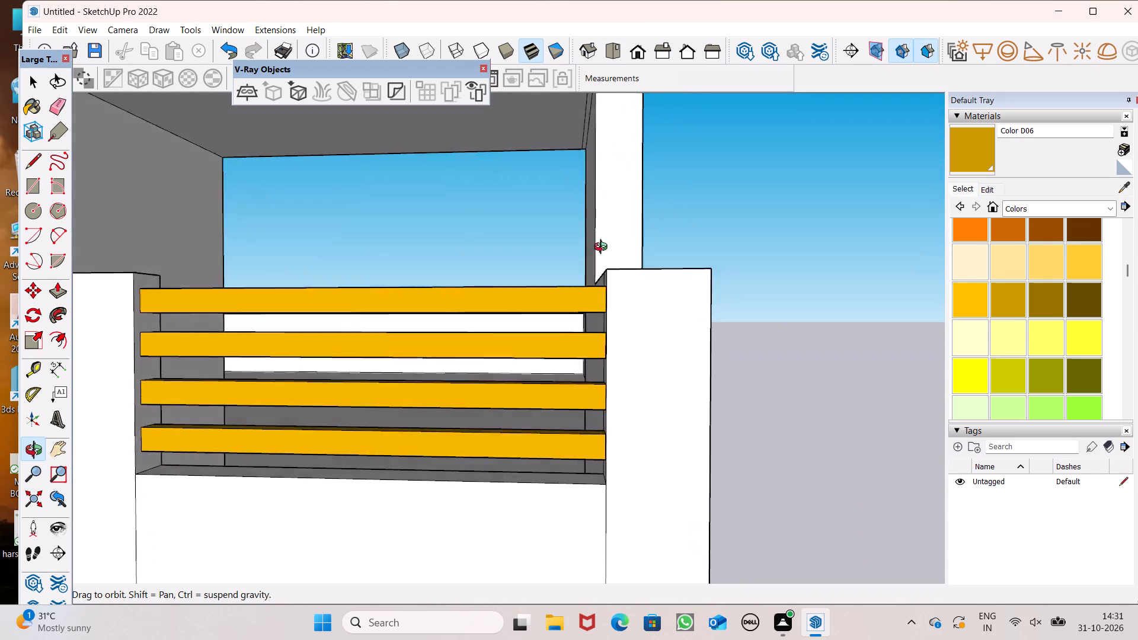
{"action": "middle_click_drag", "start_coordinate": [603, 248], "coordinate": [625, 338]}
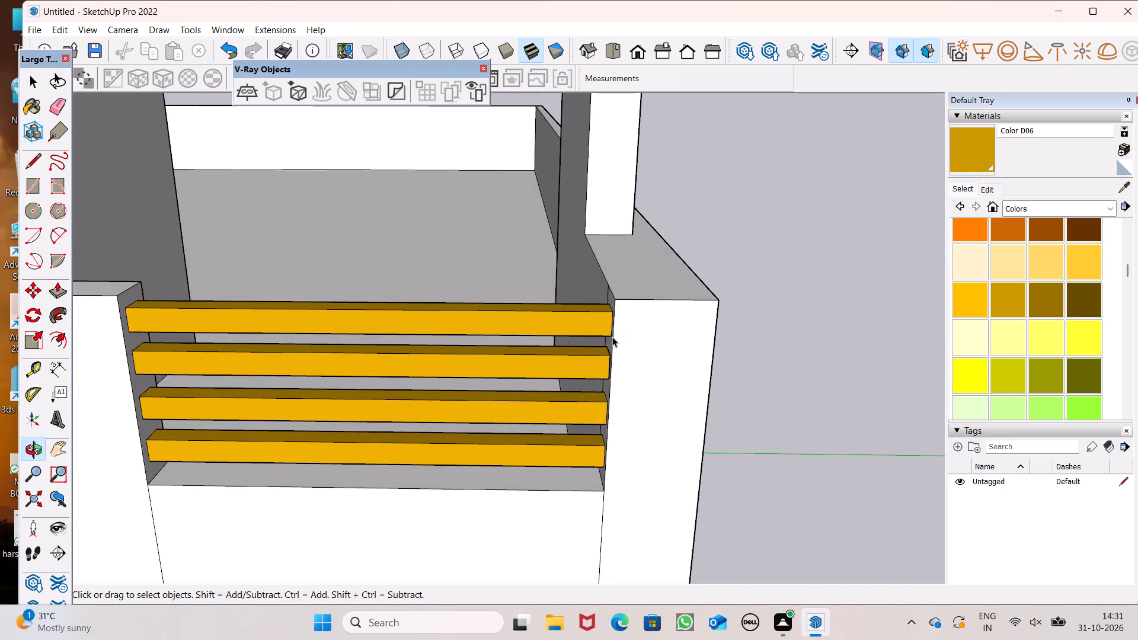
{"action": "scroll", "coordinate": [599, 290], "scroll_direction": "down", "scroll_amount": 3}
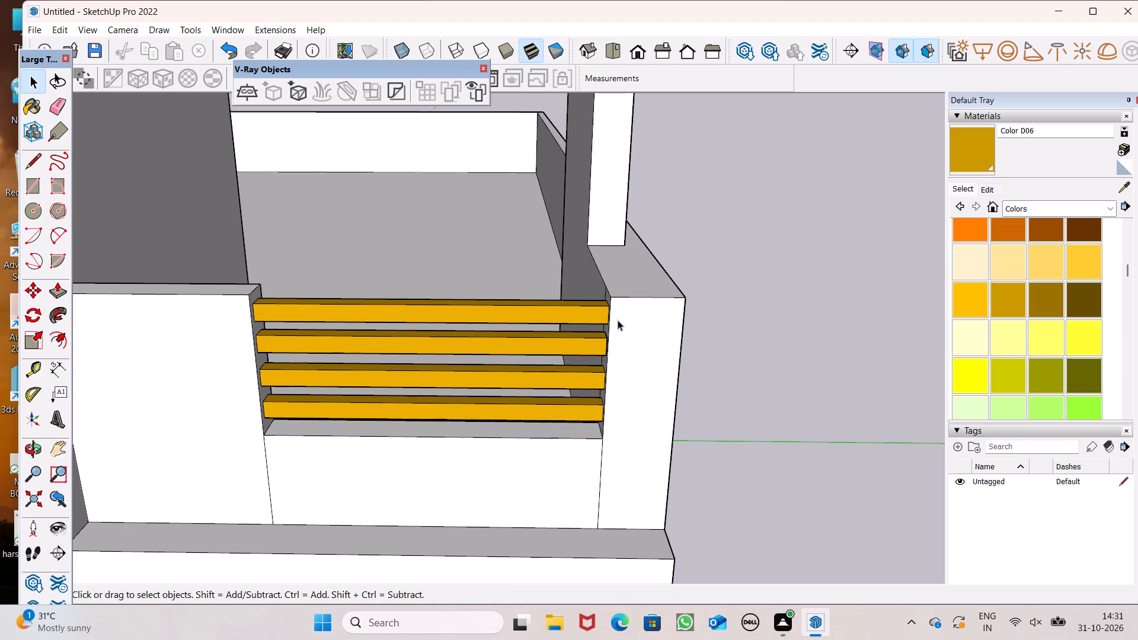
Paint the four stacked squares on the end face of the other front parapet wall with Color D06.
{"action": "scroll", "coordinate": [578, 306], "scroll_direction": "down", "scroll_amount": 11}
{"action": "middle_click_drag", "start_coordinate": [535, 312], "coordinate": [848, 283]}
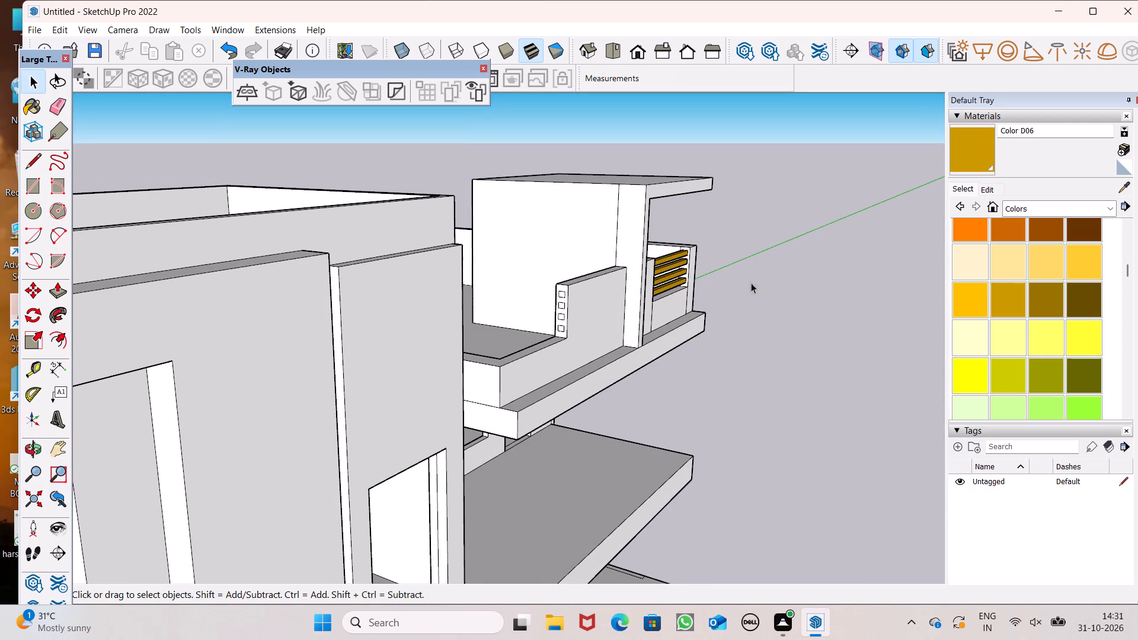
{"action": "left_click", "coordinate": [64, 288]}
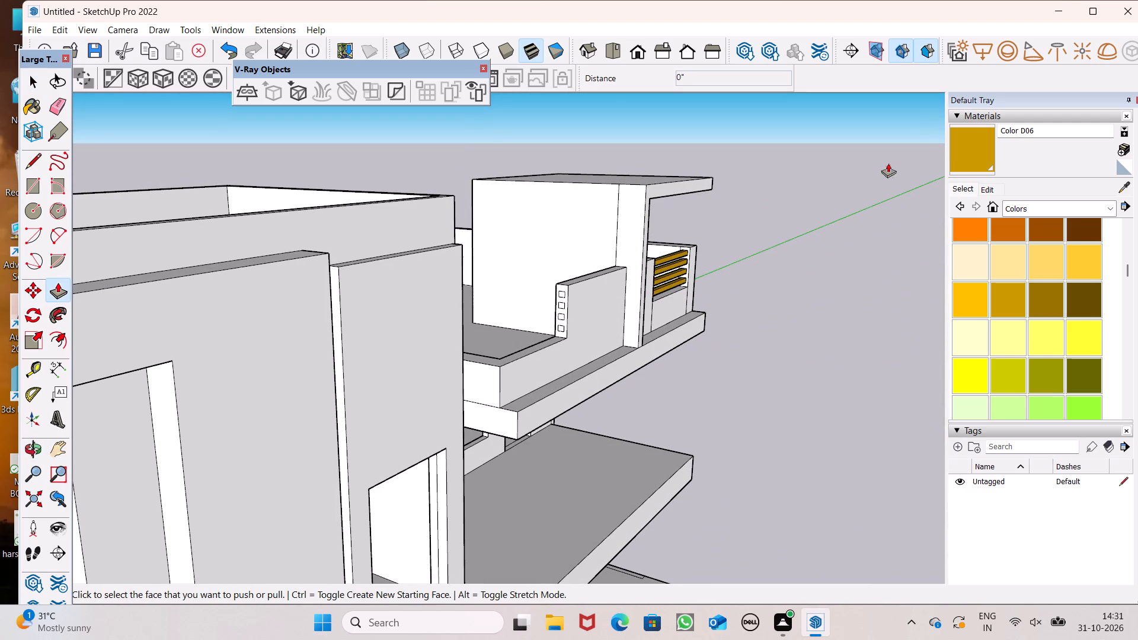
{"action": "left_click", "coordinate": [988, 133]}
{"action": "left_click", "coordinate": [991, 147]}
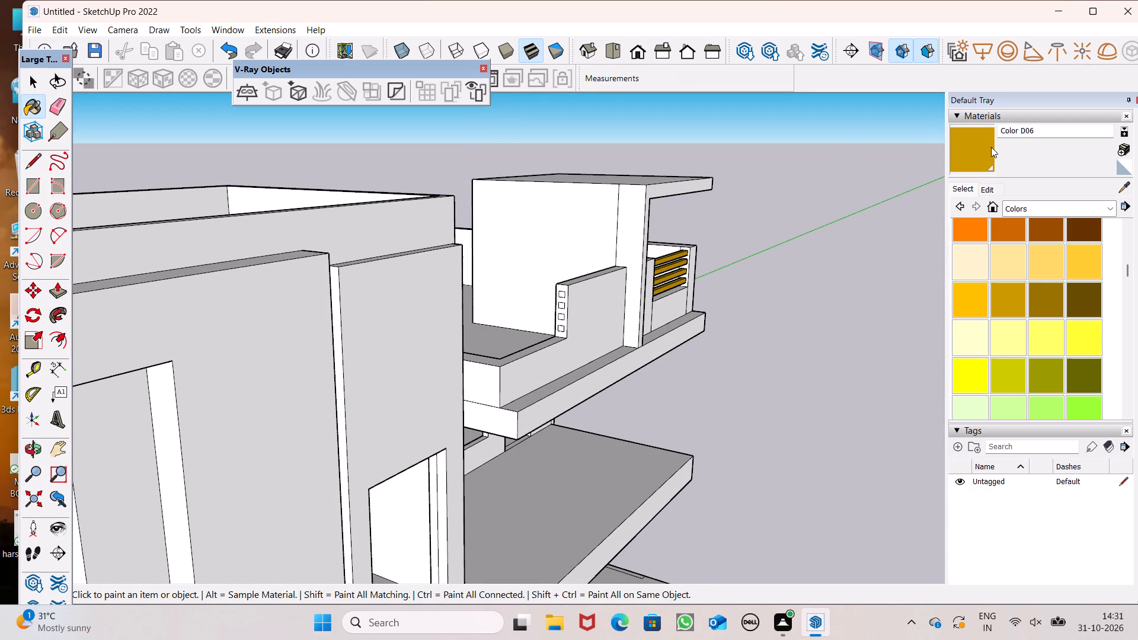
{"action": "left_click", "coordinate": [970, 156]}
{"action": "scroll", "coordinate": [595, 338], "scroll_direction": "up", "scroll_amount": 7}
{"action": "scroll", "coordinate": [544, 274], "scroll_direction": "up", "scroll_amount": 3}
{"action": "middle_click_drag", "start_coordinate": [551, 284], "coordinate": [596, 302]}
{"action": "scroll", "coordinate": [557, 318], "scroll_direction": "up", "scroll_amount": 5}
{"action": "left_click", "coordinate": [561, 269]}
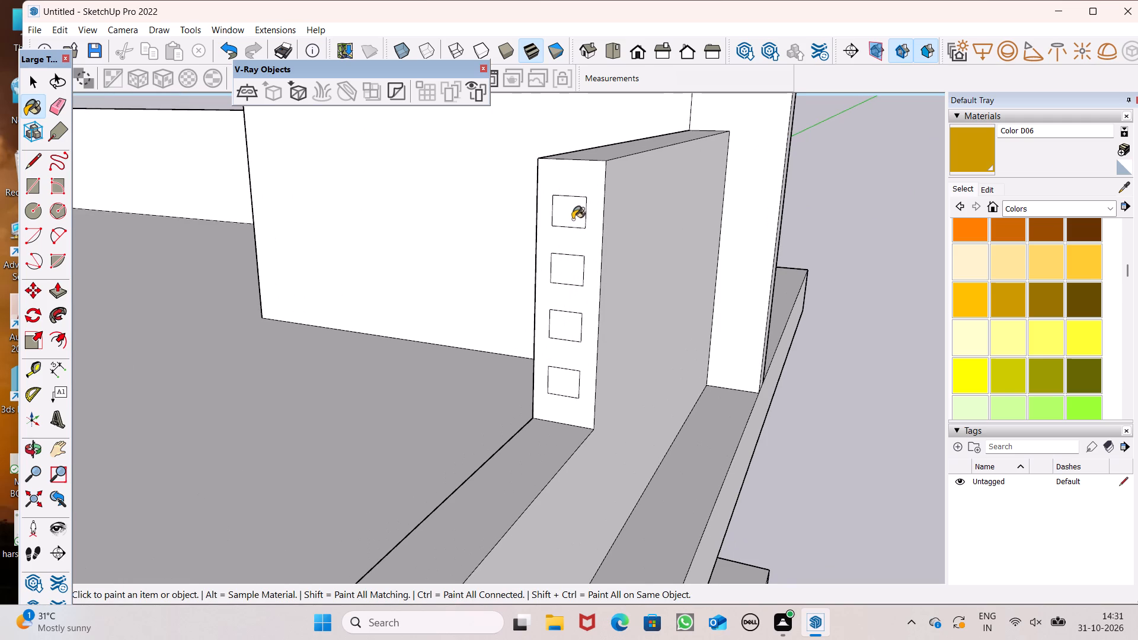
{"action": "left_click", "coordinate": [573, 219]}
{"action": "left_click", "coordinate": [580, 328]}
{"action": "left_click", "coordinate": [566, 393]}
Extrude the top painted square about 7' 7/16" across the parapet opening toward the rooftop room.
{"action": "scroll", "coordinate": [549, 388], "scroll_direction": "down", "scroll_amount": 6}
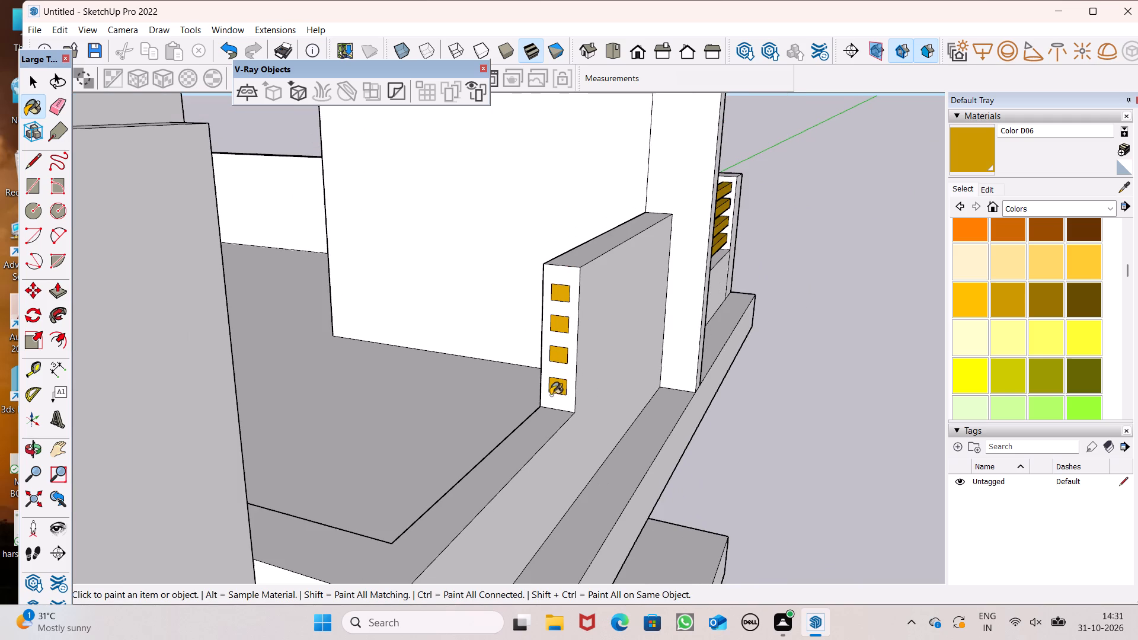
{"action": "left_click", "coordinate": [58, 281]}
{"action": "scroll", "coordinate": [538, 297], "scroll_direction": "up", "scroll_amount": 3}
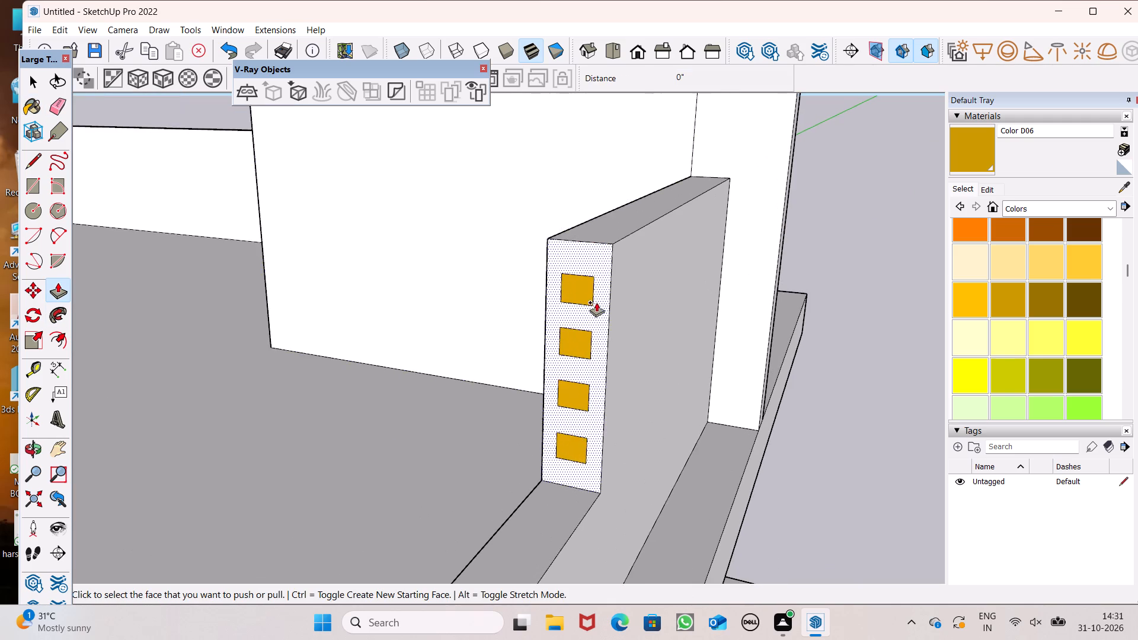
{"action": "scroll", "coordinate": [597, 302], "scroll_direction": "down", "scroll_amount": 9}
{"action": "middle_click_drag", "start_coordinate": [605, 368], "coordinate": [586, 386]}
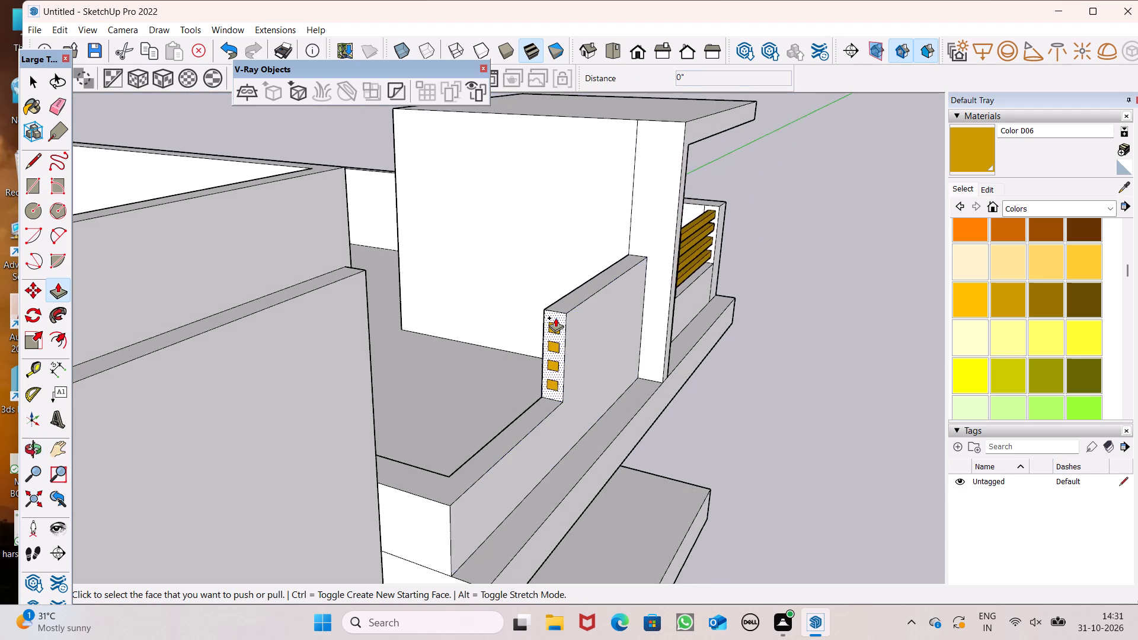
{"action": "scroll", "coordinate": [555, 318], "scroll_direction": "up", "scroll_amount": 2}
{"action": "left_click_drag", "start_coordinate": [555, 333], "coordinate": [417, 414]}
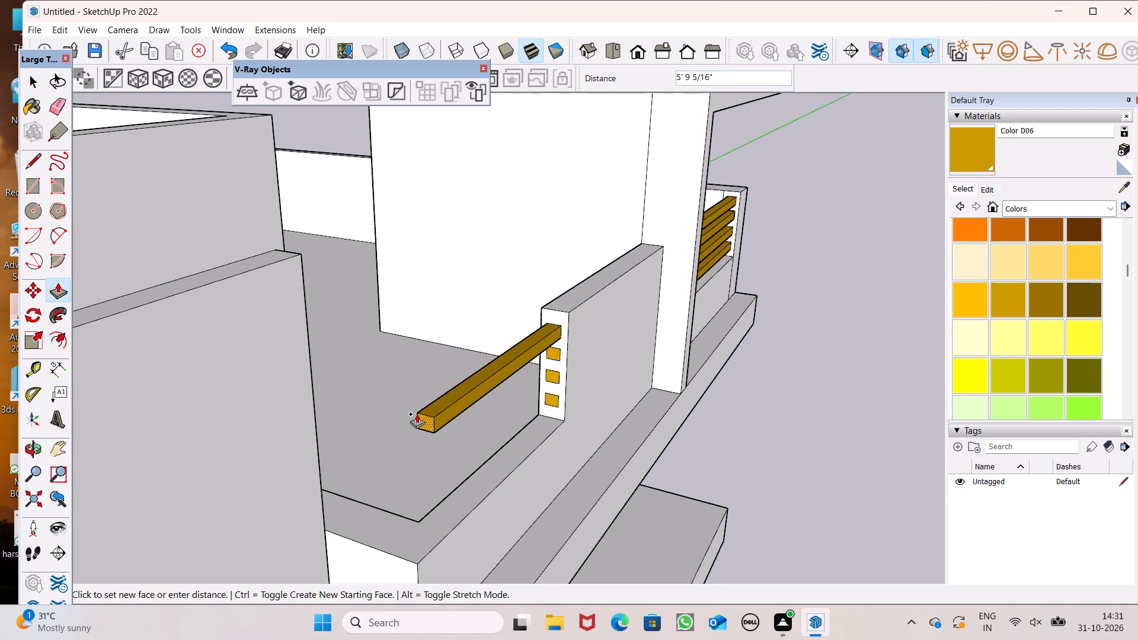
{"action": "left_click_drag", "start_coordinate": [417, 414], "coordinate": [387, 456]}
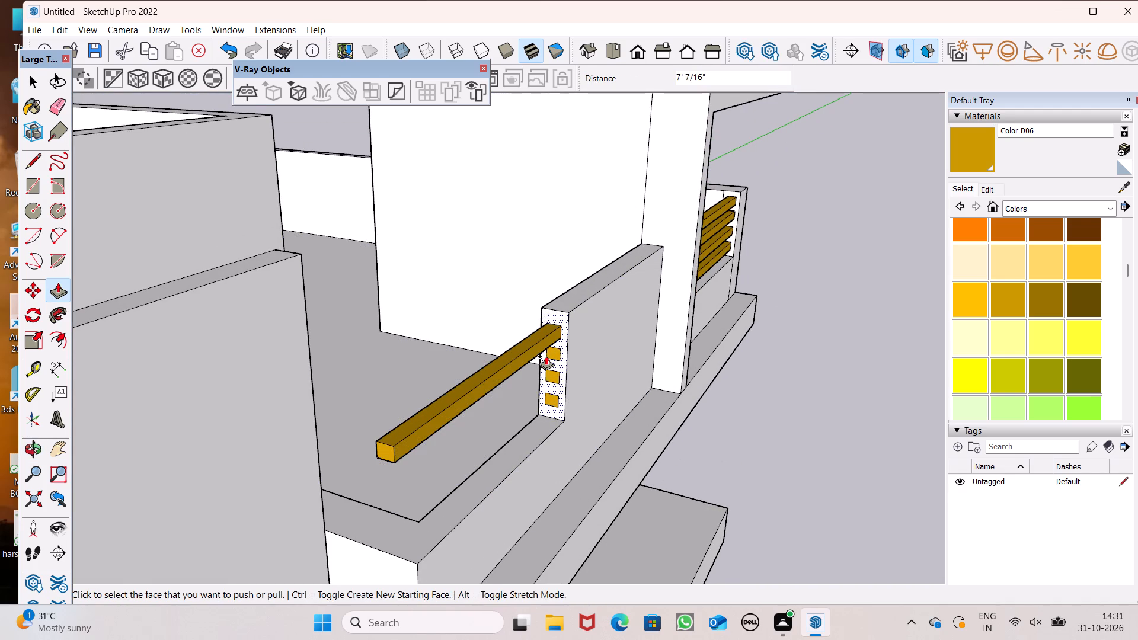
Extrude the three lower painted squares 7' 7/16" to match the length of the top rail.
{"action": "left_click_drag", "start_coordinate": [549, 354], "coordinate": [399, 471]}
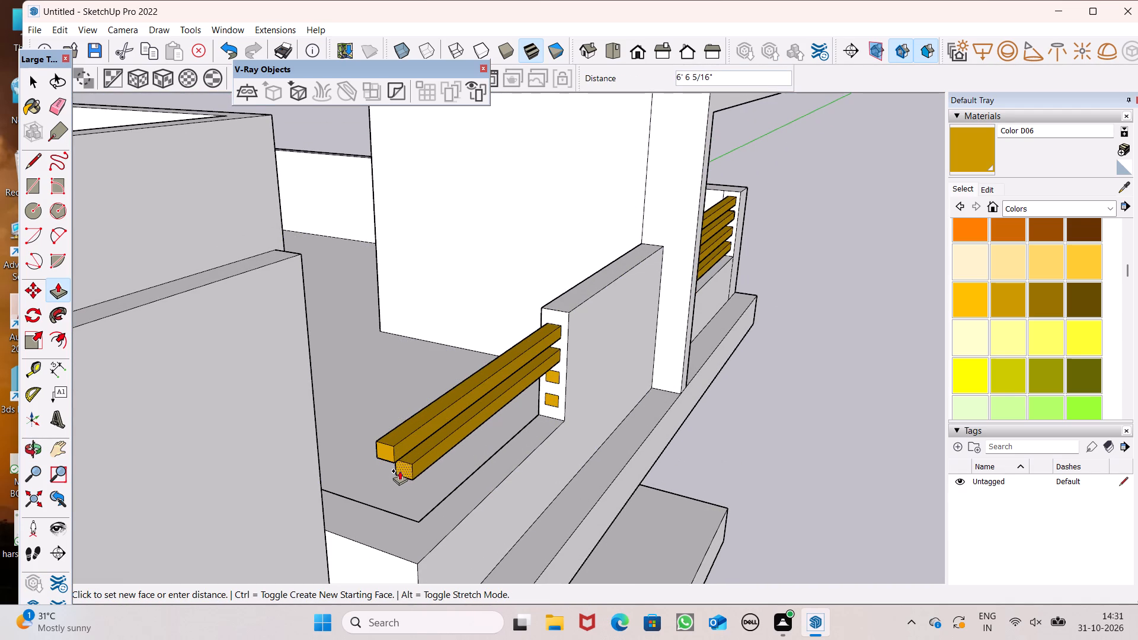
{"action": "left_click_drag", "start_coordinate": [399, 471], "coordinate": [393, 463]}
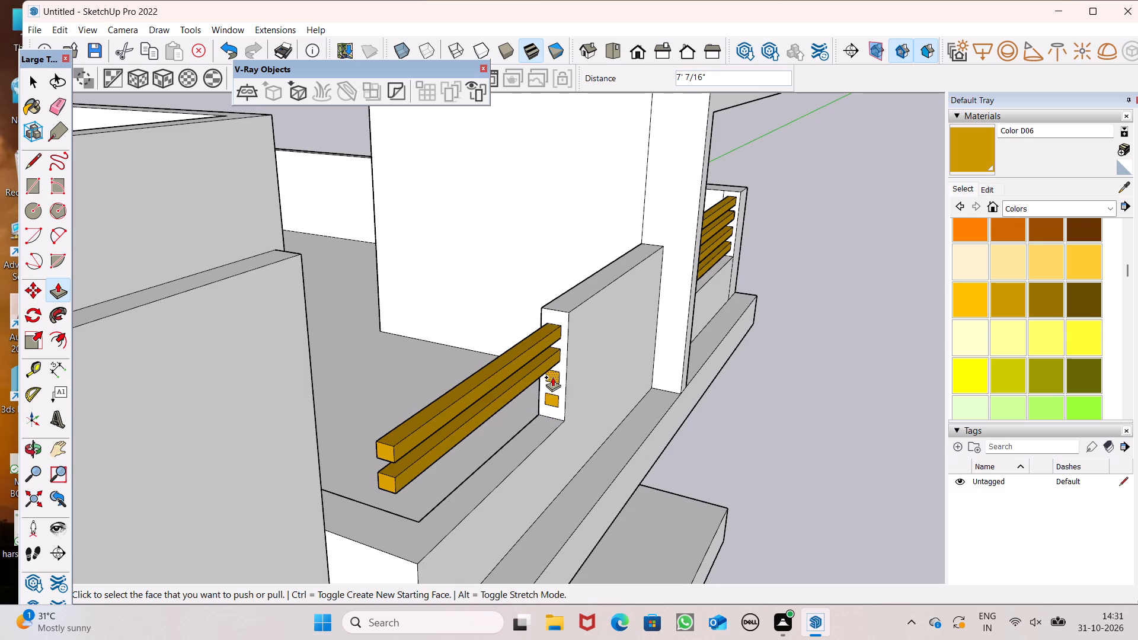
{"action": "left_click_drag", "start_coordinate": [552, 377], "coordinate": [394, 487]}
{"action": "scroll", "coordinate": [521, 311], "scroll_direction": "down", "scroll_amount": 7}
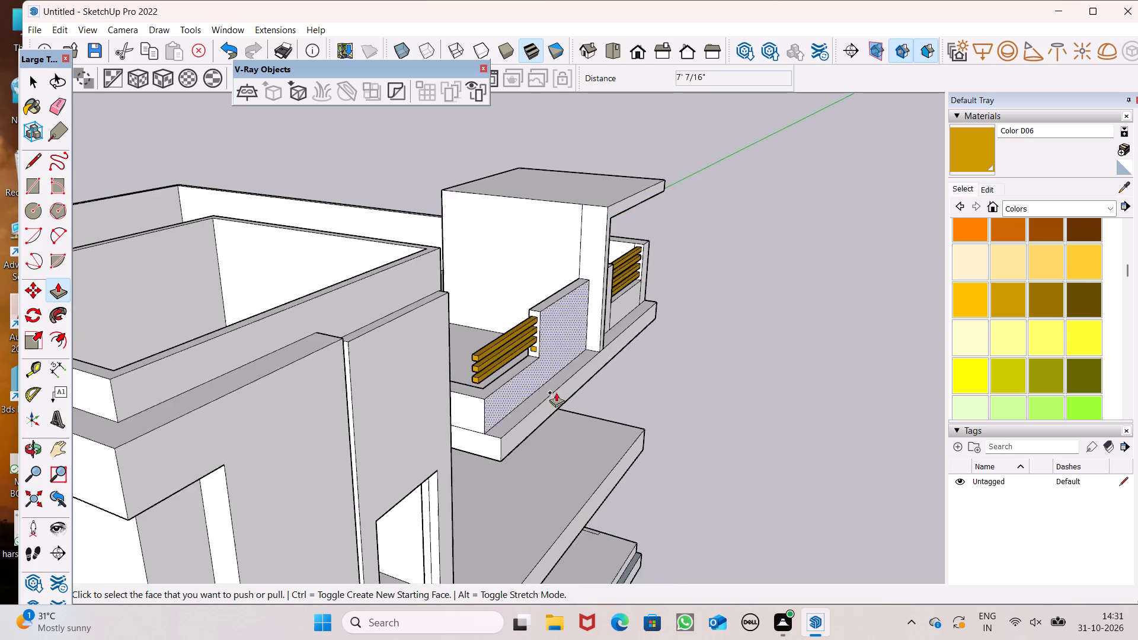
{"action": "middle_click_drag", "start_coordinate": [557, 399], "coordinate": [497, 357]}
{"action": "scroll", "coordinate": [485, 324], "scroll_direction": "up", "scroll_amount": 6}
{"action": "left_click_drag", "start_coordinate": [510, 329], "coordinate": [406, 370]}
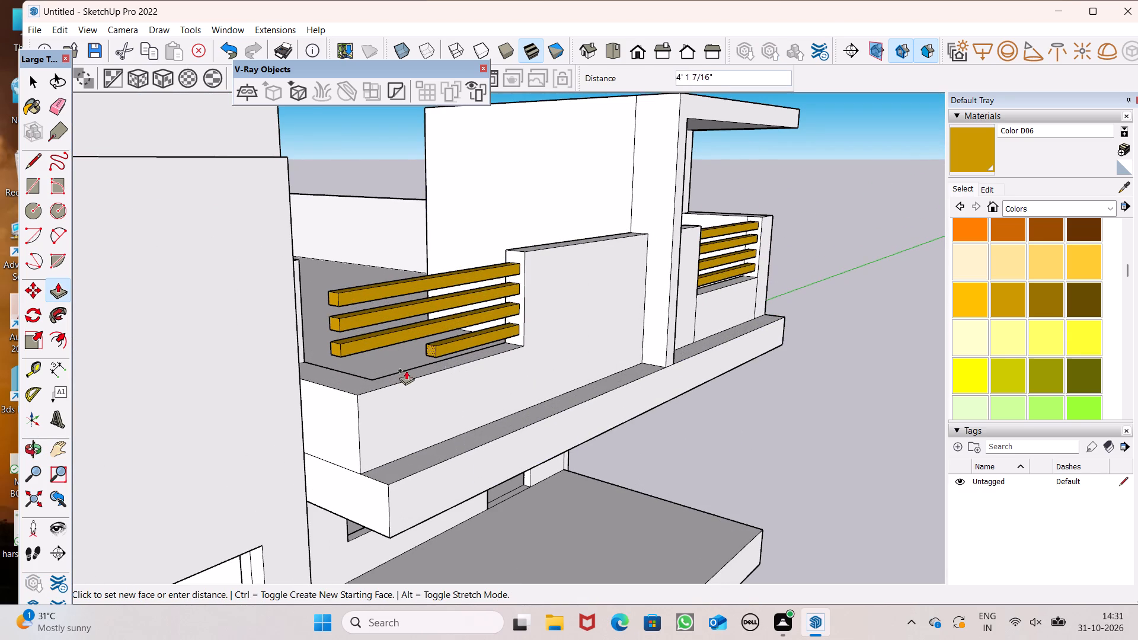
{"action": "left_click_drag", "start_coordinate": [406, 370], "coordinate": [333, 352]}
Examine the new rails from above and from the roof side, checking their free ends against the short pier beside the rooftop room.
{"action": "scroll", "coordinate": [352, 306], "scroll_direction": "down", "scroll_amount": 4}
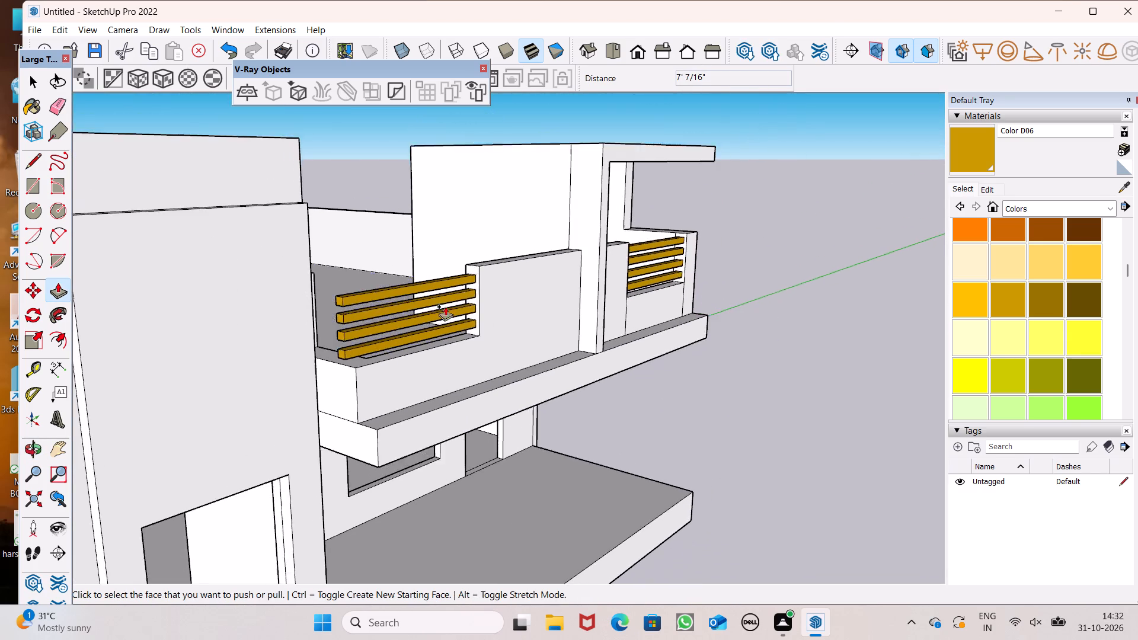
{"action": "middle_click_drag", "start_coordinate": [466, 302], "coordinate": [172, 457]}
{"action": "scroll", "coordinate": [333, 238], "scroll_direction": "down", "scroll_amount": 5}
{"action": "middle_click_drag", "start_coordinate": [372, 255], "coordinate": [60, 613]}
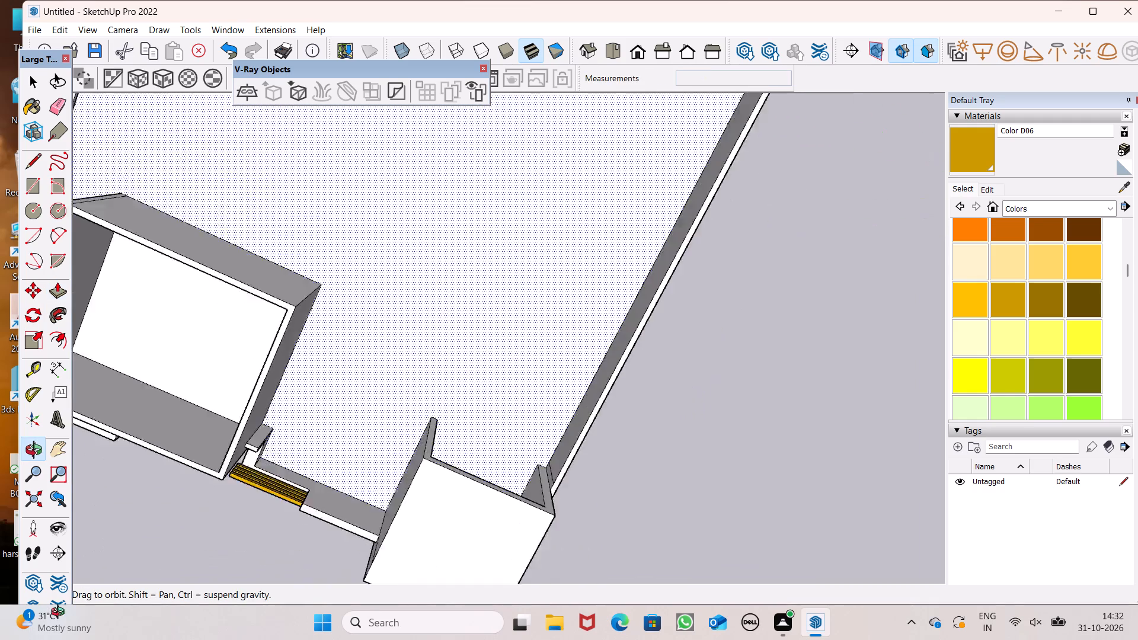
{"action": "middle_click_drag", "start_coordinate": [60, 613], "coordinate": [14, 591]}
{"action": "scroll", "coordinate": [470, 313], "scroll_direction": "down", "scroll_amount": 6}
{"action": "middle_click_drag", "start_coordinate": [635, 392], "coordinate": [45, 398]}
{"action": "scroll", "coordinate": [47, 402], "scroll_direction": "up", "scroll_amount": 1}
{"action": "middle_click_drag", "start_coordinate": [499, 332], "coordinate": [670, 338]}
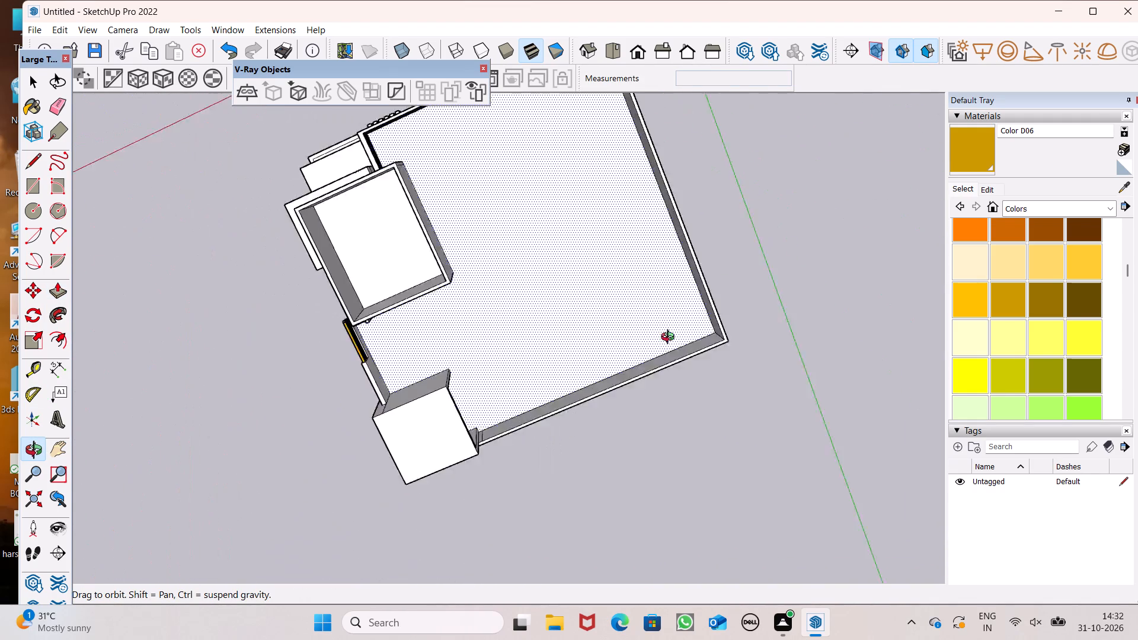
{"action": "middle_click_drag", "start_coordinate": [670, 338], "coordinate": [446, 91]}
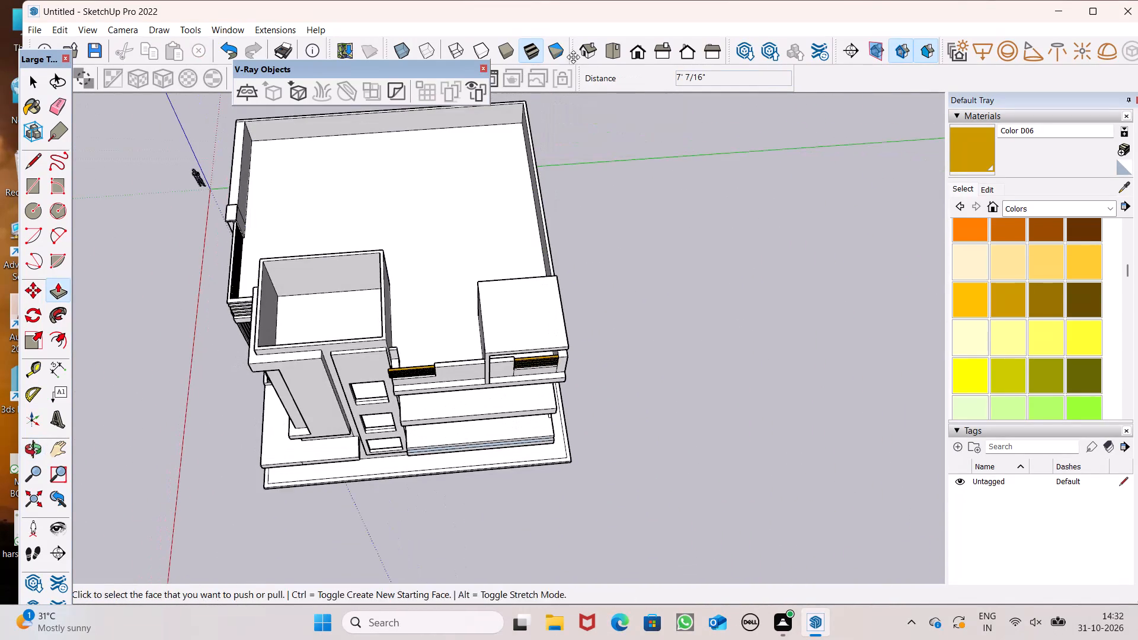
{"action": "left_click", "coordinate": [684, 61]}
{"action": "scroll", "coordinate": [669, 142], "scroll_direction": "down", "scroll_amount": 1}
{"action": "middle_click_drag", "start_coordinate": [667, 283], "coordinate": [105, 473]}
{"action": "scroll", "coordinate": [378, 162], "scroll_direction": "up", "scroll_amount": 8}
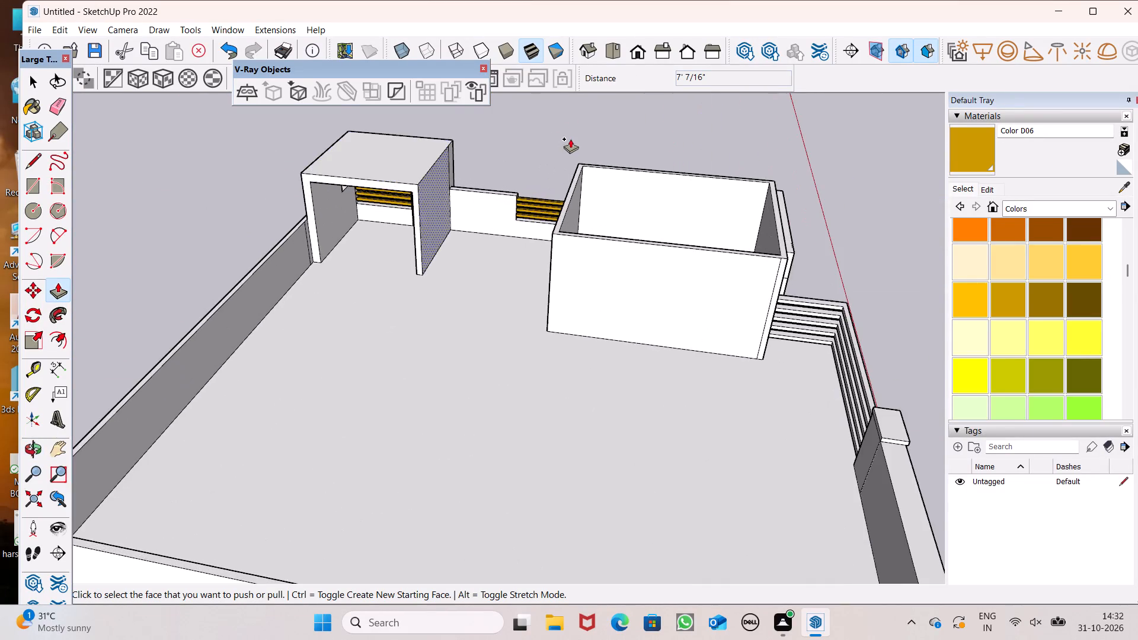
{"action": "scroll", "coordinate": [571, 140], "scroll_direction": "up", "scroll_amount": 8}
{"action": "middle_click_drag", "start_coordinate": [582, 295], "coordinate": [740, 202]}
{"action": "scroll", "coordinate": [740, 202], "scroll_direction": "up", "scroll_amount": 1}
{"action": "scroll", "coordinate": [559, 177], "scroll_direction": "up", "scroll_amount": 7}
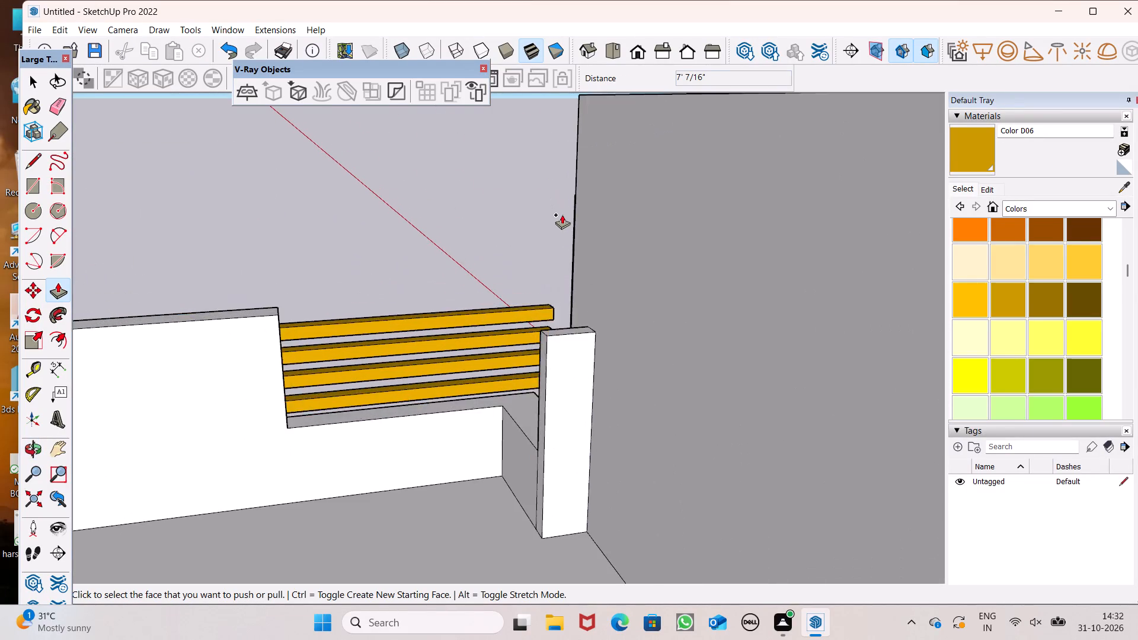
{"action": "scroll", "coordinate": [561, 226], "scroll_direction": "down", "scroll_amount": 1}
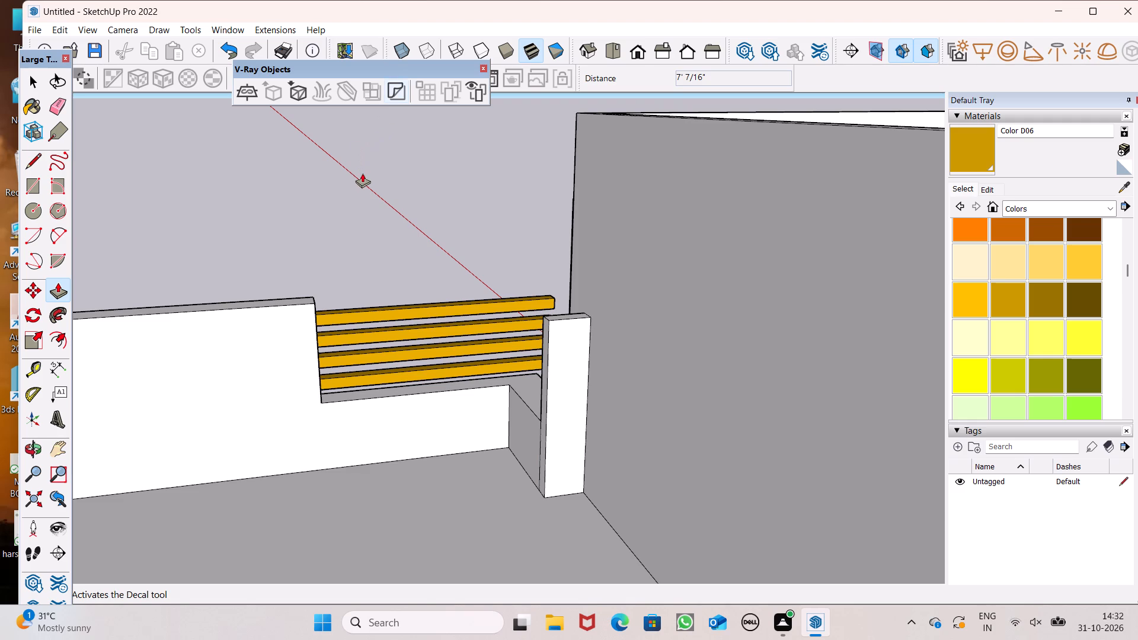
{"action": "middle_click_drag", "start_coordinate": [610, 338], "coordinate": [680, 394]}
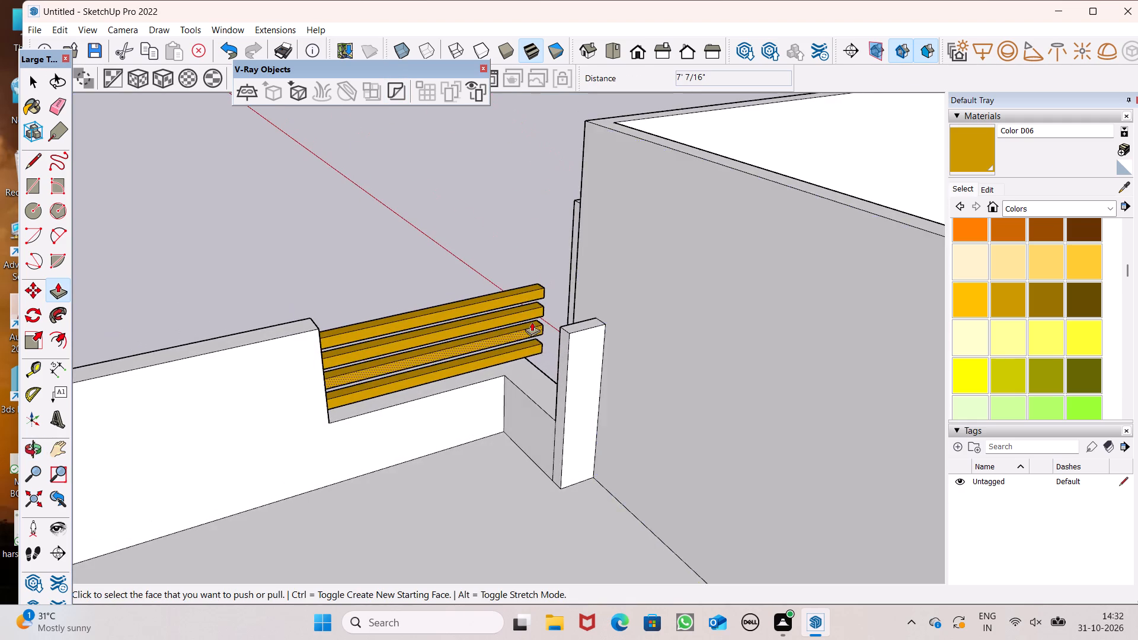
Push back the free ends of the top two rails by 3 5/8" each, keeping both the same length.
{"action": "scroll", "coordinate": [532, 305], "scroll_direction": "up", "scroll_amount": 7}
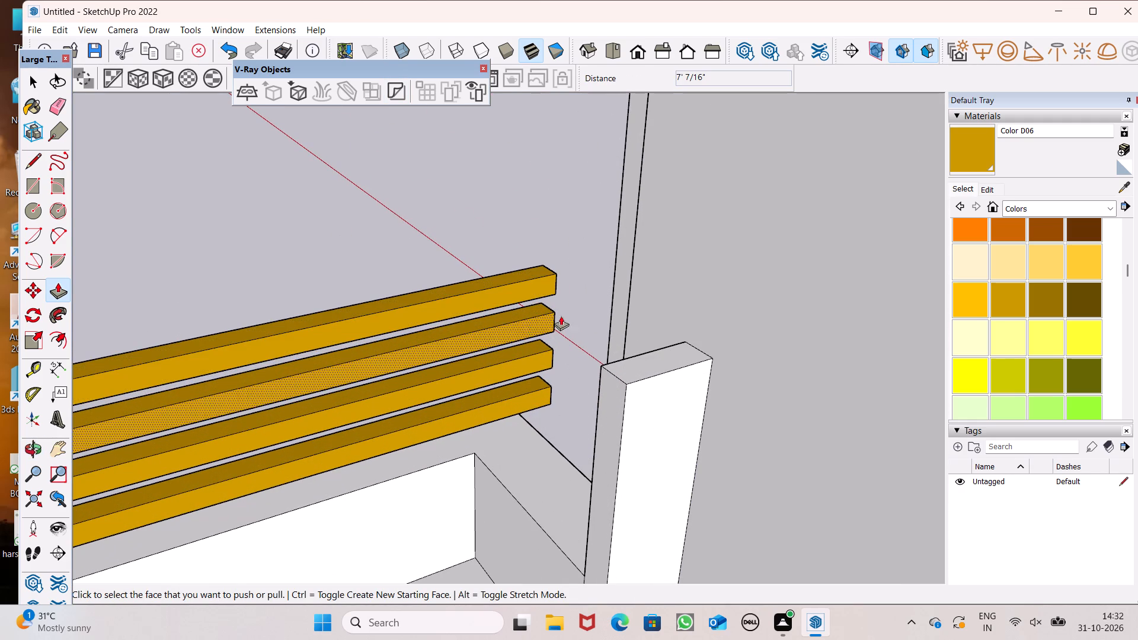
{"action": "scroll", "coordinate": [586, 306], "scroll_direction": "up", "scroll_amount": 1}
{"action": "middle_click_drag", "start_coordinate": [583, 308], "coordinate": [515, 356]}
{"action": "scroll", "coordinate": [557, 401], "scroll_direction": "up", "scroll_amount": 3}
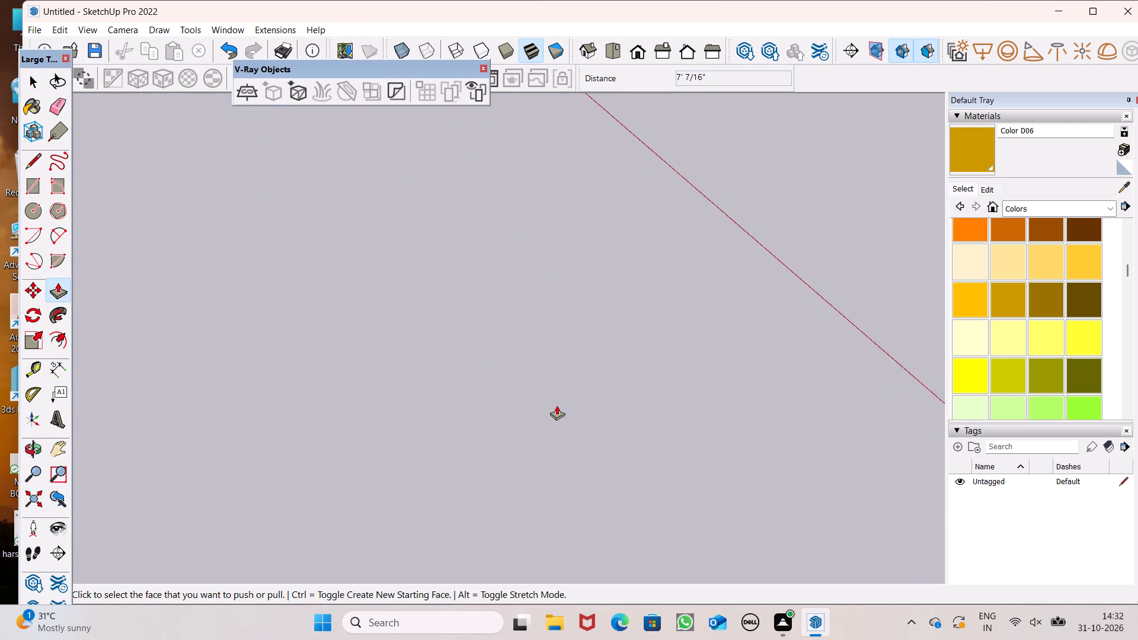
{"action": "scroll", "coordinate": [557, 405], "scroll_direction": "up", "scroll_amount": 3}
{"action": "scroll", "coordinate": [540, 384], "scroll_direction": "down", "scroll_amount": 9}
{"action": "middle_click_drag", "start_coordinate": [510, 314], "coordinate": [477, 314]}
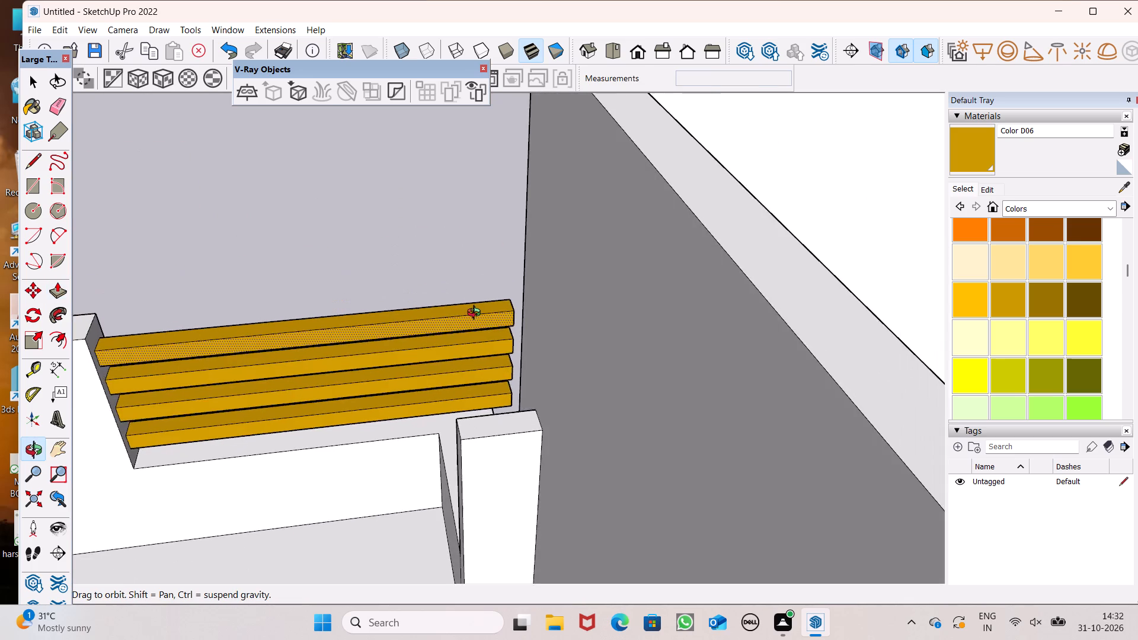
{"action": "middle_click_drag", "start_coordinate": [477, 314], "coordinate": [508, 370]}
{"action": "scroll", "coordinate": [513, 320], "scroll_direction": "up", "scroll_amount": 9}
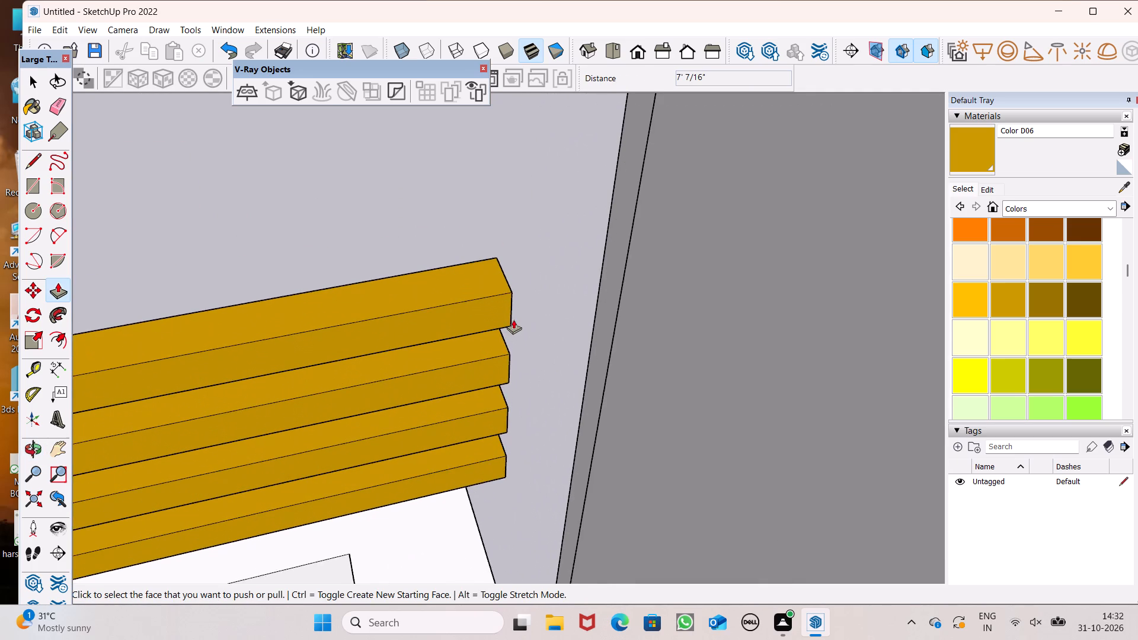
{"action": "middle_click_drag", "start_coordinate": [513, 319], "coordinate": [490, 287]}
{"action": "scroll", "coordinate": [490, 287], "scroll_direction": "up", "scroll_amount": 8}
{"action": "middle_click", "coordinate": [490, 287]}
{"action": "scroll", "coordinate": [501, 273], "scroll_direction": "up", "scroll_amount": 1}
{"action": "middle_click_drag", "start_coordinate": [501, 273], "coordinate": [454, 293]}
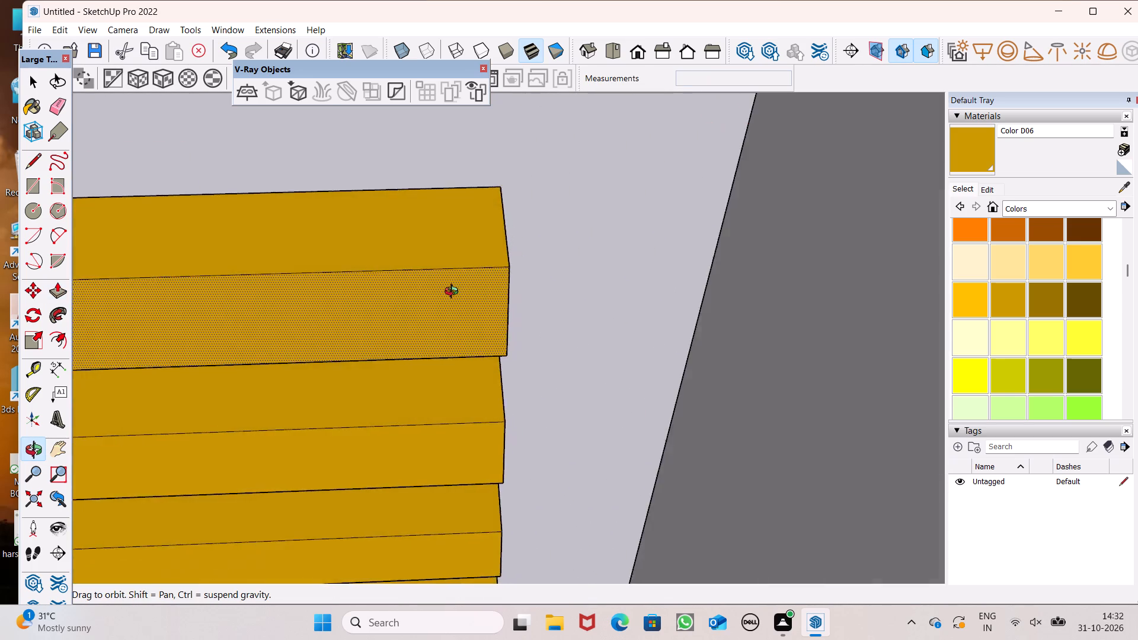
{"action": "middle_click_drag", "start_coordinate": [454, 293], "coordinate": [461, 296]}
{"action": "scroll", "coordinate": [482, 283], "scroll_direction": "up", "scroll_amount": 7}
{"action": "middle_click_drag", "start_coordinate": [541, 301], "coordinate": [505, 309]}
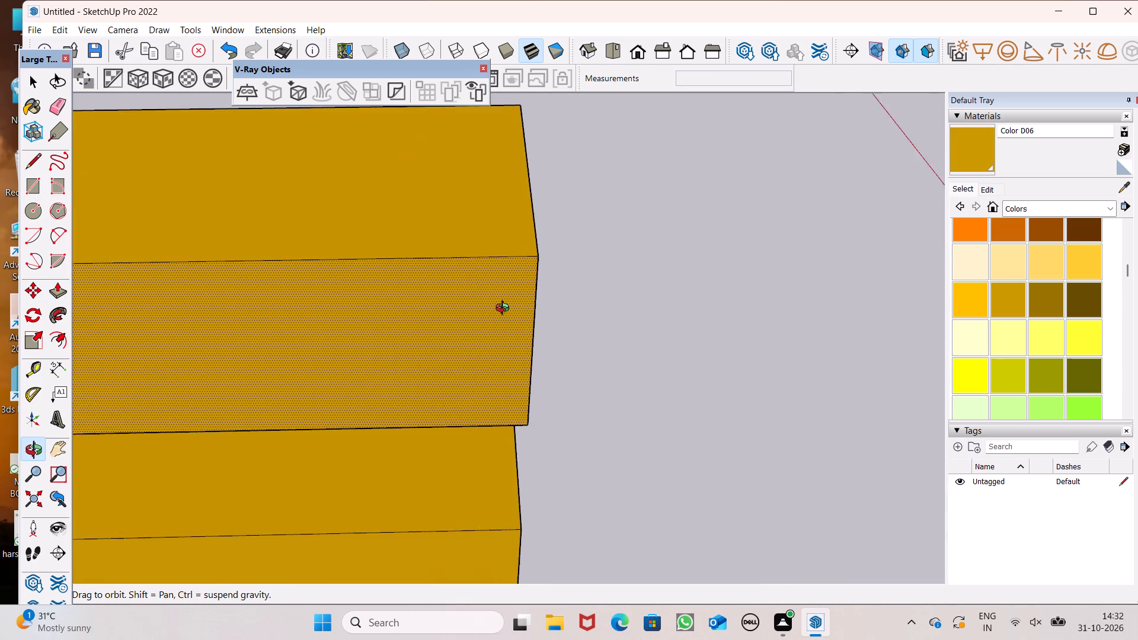
{"action": "middle_click_drag", "start_coordinate": [505, 309], "coordinate": [468, 313]}
{"action": "scroll", "coordinate": [468, 313], "scroll_direction": "up", "scroll_amount": 1}
{"action": "left_click_drag", "start_coordinate": [520, 316], "coordinate": [364, 354]}
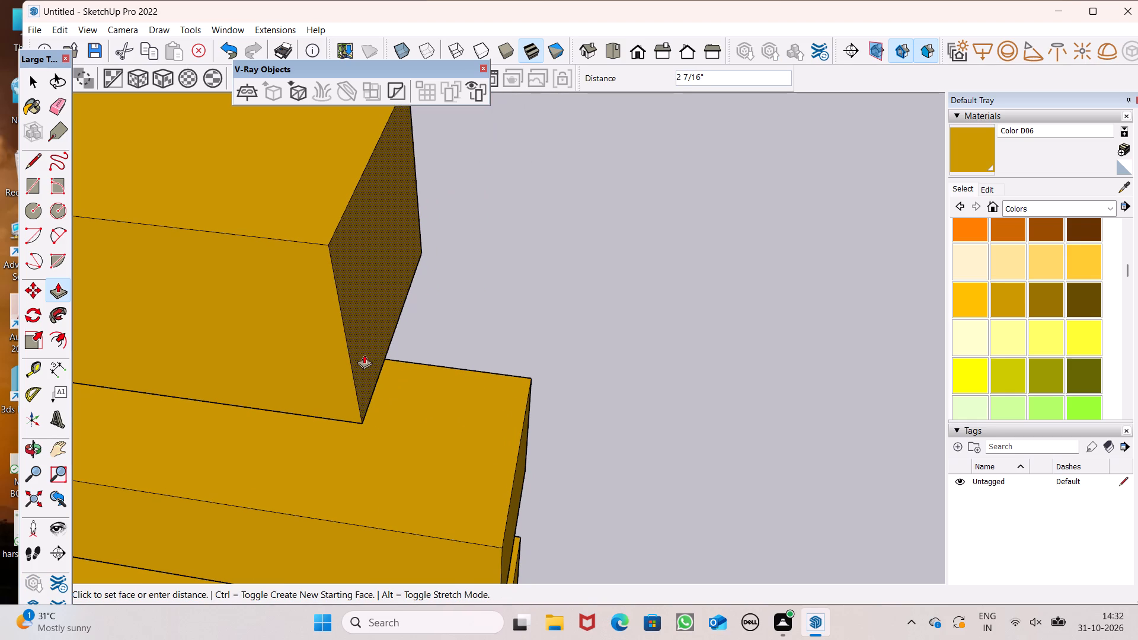
{"action": "left_click_drag", "start_coordinate": [364, 354], "coordinate": [292, 343]}
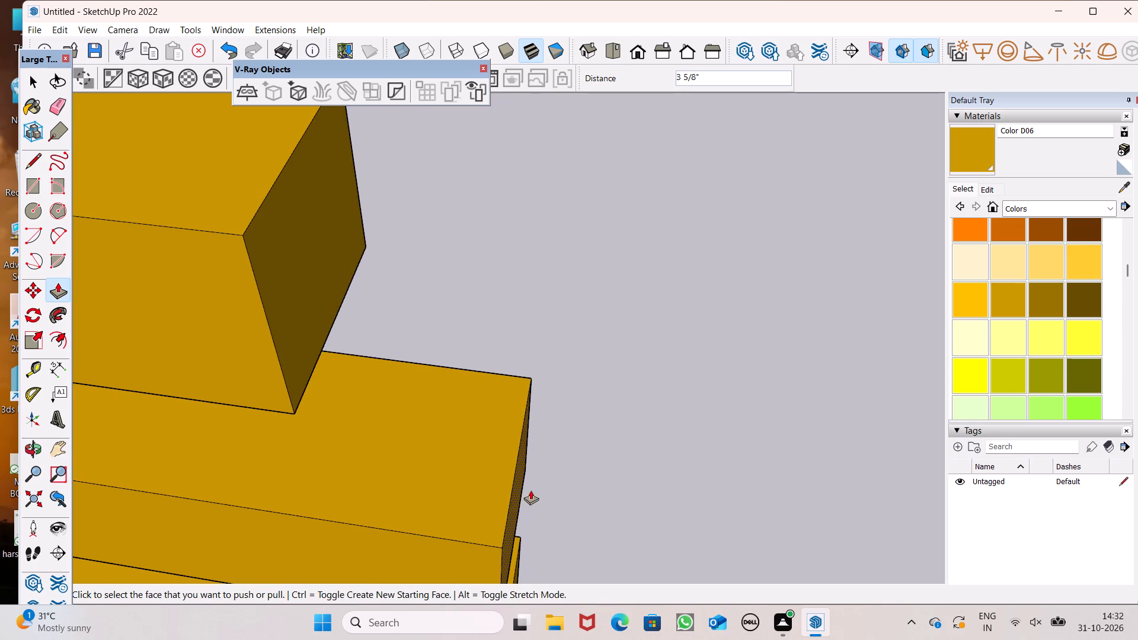
{"action": "left_click_drag", "start_coordinate": [520, 491], "coordinate": [308, 346]}
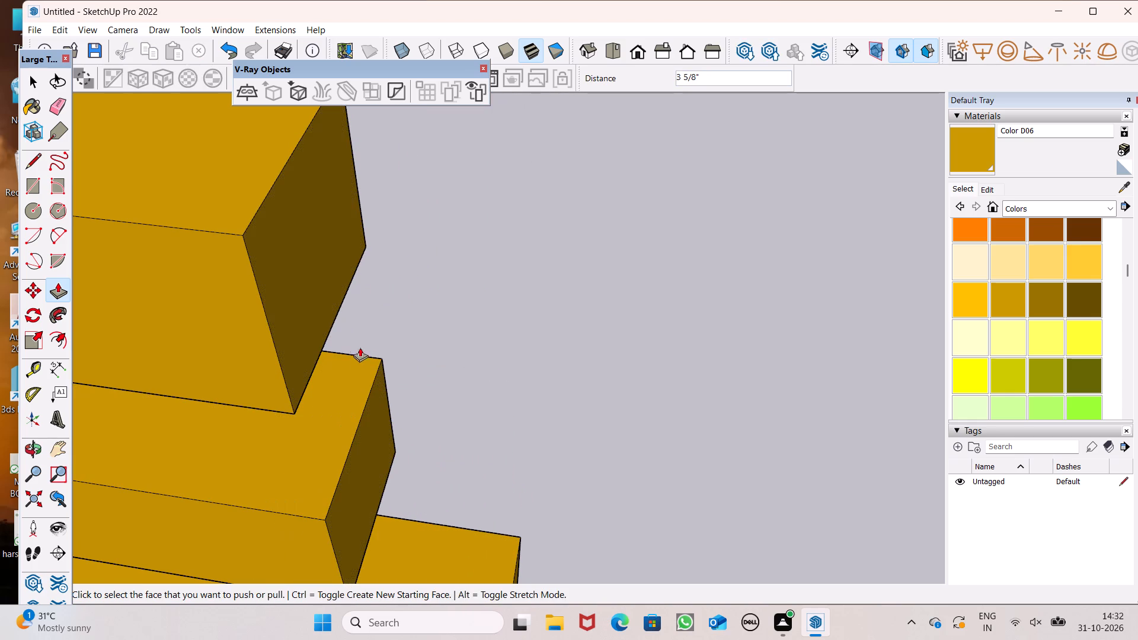
Examine the four parapet rails' free ends from the roof side and from above, comparing the two shortened rails with the lower two.
{"action": "middle_click_drag", "start_coordinate": [408, 452], "coordinate": [700, 298]}
{"action": "scroll", "coordinate": [628, 270], "scroll_direction": "down", "scroll_amount": 9}
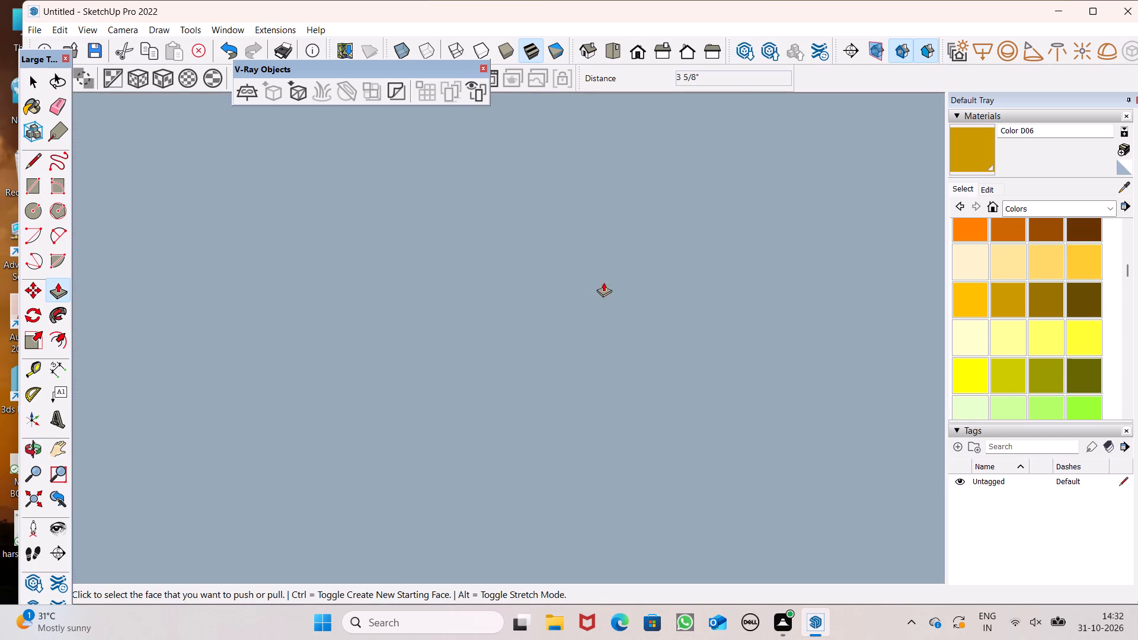
{"action": "left_click", "coordinate": [689, 50]}
{"action": "scroll", "coordinate": [710, 289], "scroll_direction": "down", "scroll_amount": 7}
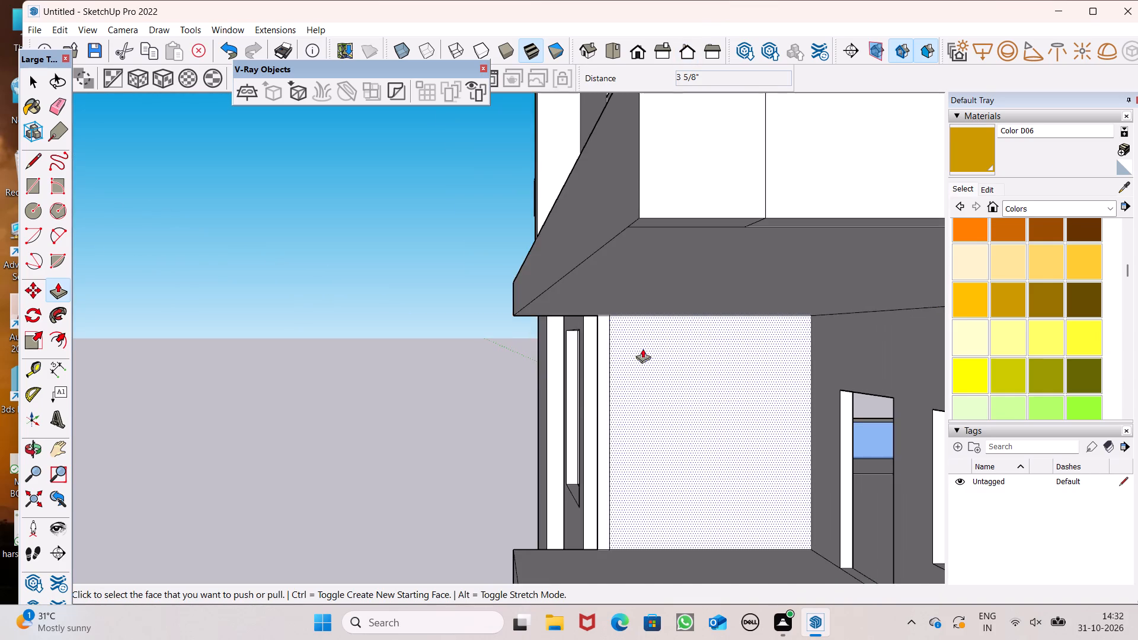
{"action": "scroll", "coordinate": [602, 334], "scroll_direction": "down", "scroll_amount": 6}
{"action": "scroll", "coordinate": [656, 350], "scroll_direction": "down", "scroll_amount": 7}
{"action": "middle_click_drag", "start_coordinate": [726, 337], "coordinate": [311, 458]}
{"action": "scroll", "coordinate": [331, 442], "scroll_direction": "up", "scroll_amount": 6}
{"action": "scroll", "coordinate": [490, 305], "scroll_direction": "up", "scroll_amount": 9}
{"action": "middle_click_drag", "start_coordinate": [484, 343], "coordinate": [476, 395]}
{"action": "scroll", "coordinate": [477, 395], "scroll_direction": "up", "scroll_amount": 9}
{"action": "scroll", "coordinate": [437, 335], "scroll_direction": "up", "scroll_amount": 3}
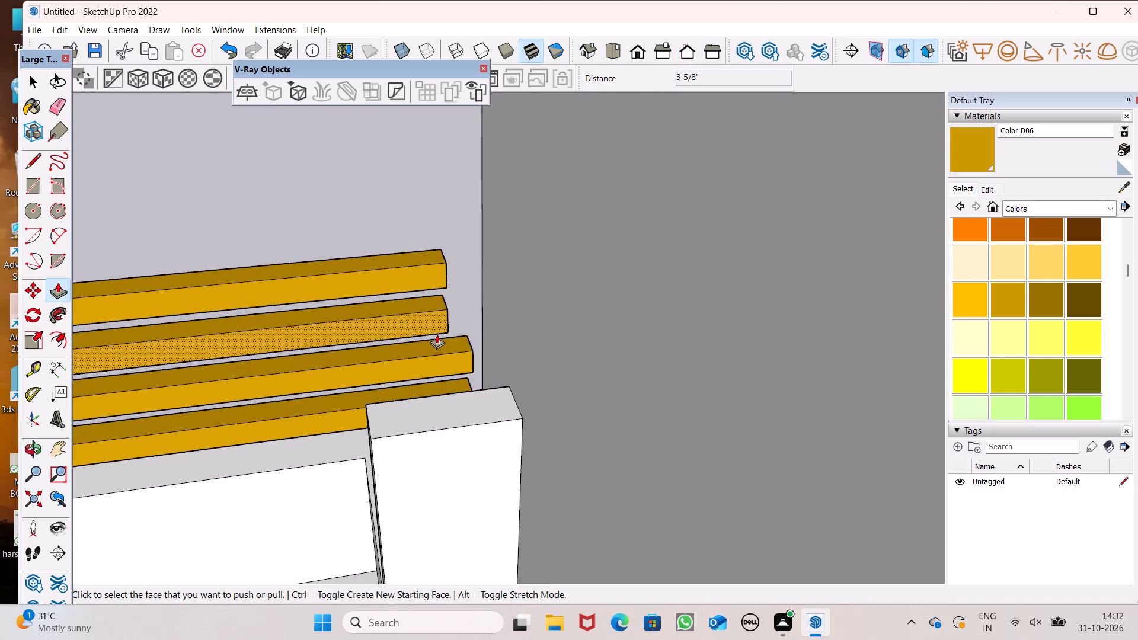
{"action": "scroll", "coordinate": [437, 334], "scroll_direction": "up", "scroll_amount": 5}
{"action": "middle_click_drag", "start_coordinate": [534, 410], "coordinate": [501, 520]}
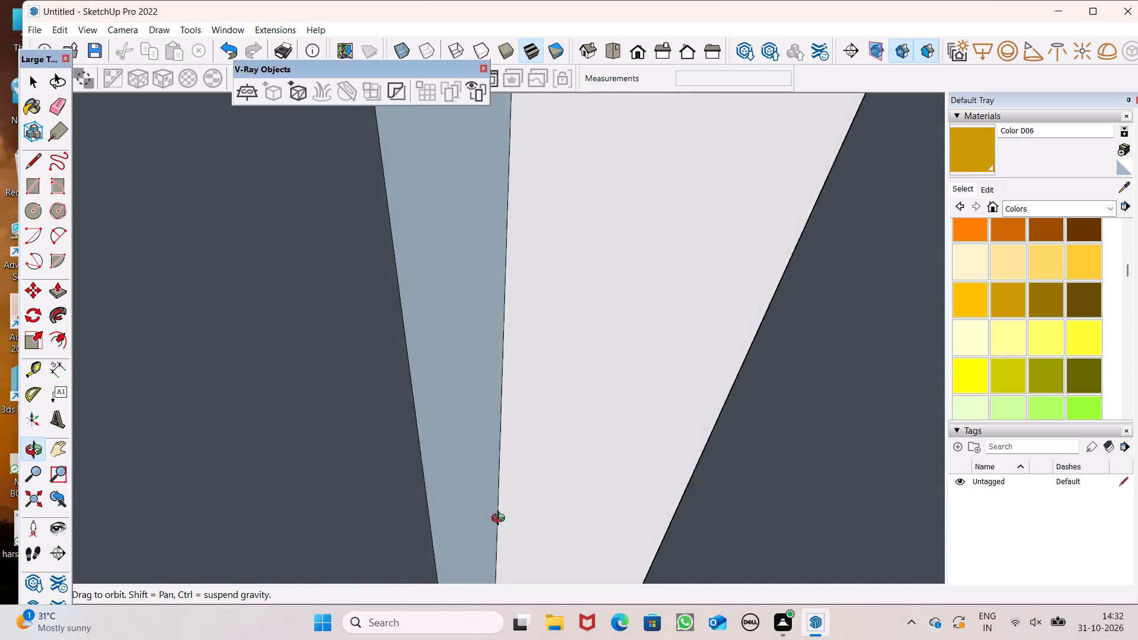
{"action": "middle_click_drag", "start_coordinate": [501, 520], "coordinate": [370, 629]}
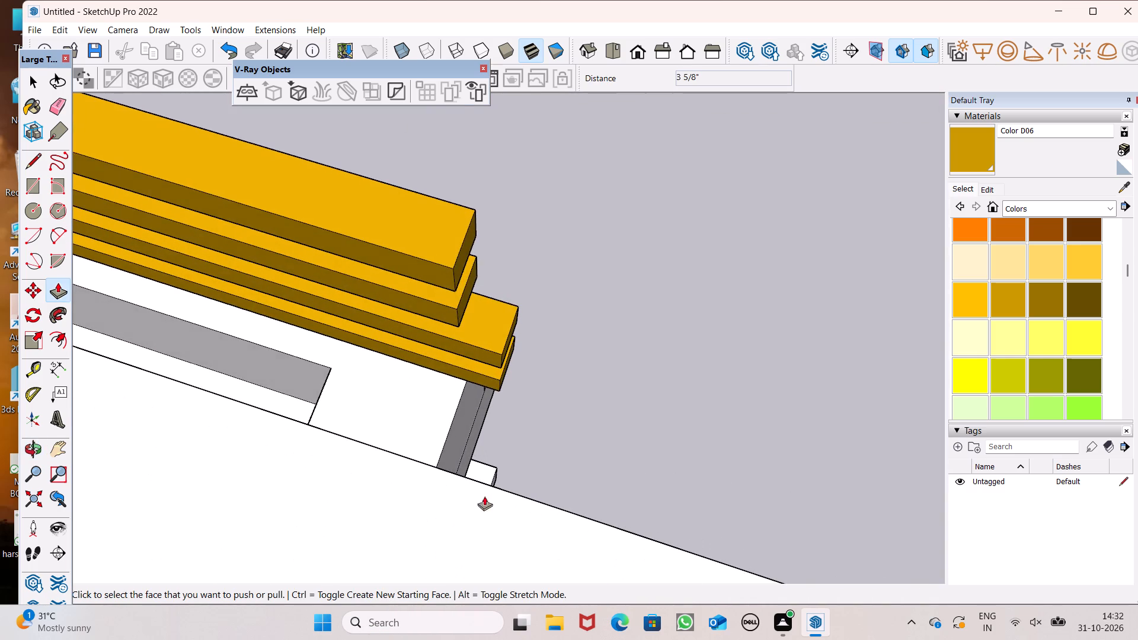
{"action": "scroll", "coordinate": [490, 468], "scroll_direction": "up", "scroll_amount": 2}
{"action": "scroll", "coordinate": [499, 351], "scroll_direction": "down", "scroll_amount": 4}
Push back the free ends of the lower two parapet rails by 3 5/8" each, in line with the upper two.
{"action": "middle_click_drag", "start_coordinate": [544, 356], "coordinate": [324, 412]}
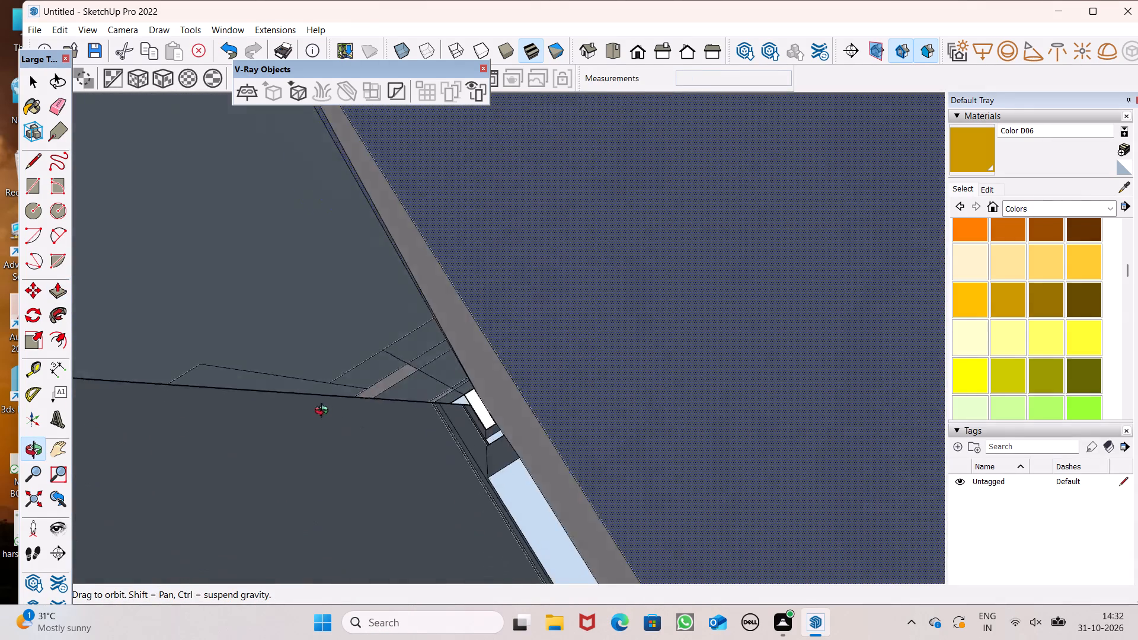
{"action": "middle_click_drag", "start_coordinate": [324, 412], "coordinate": [324, 406]}
{"action": "left_click", "coordinate": [628, 48]}
{"action": "scroll", "coordinate": [637, 215], "scroll_direction": "down", "scroll_amount": 7}
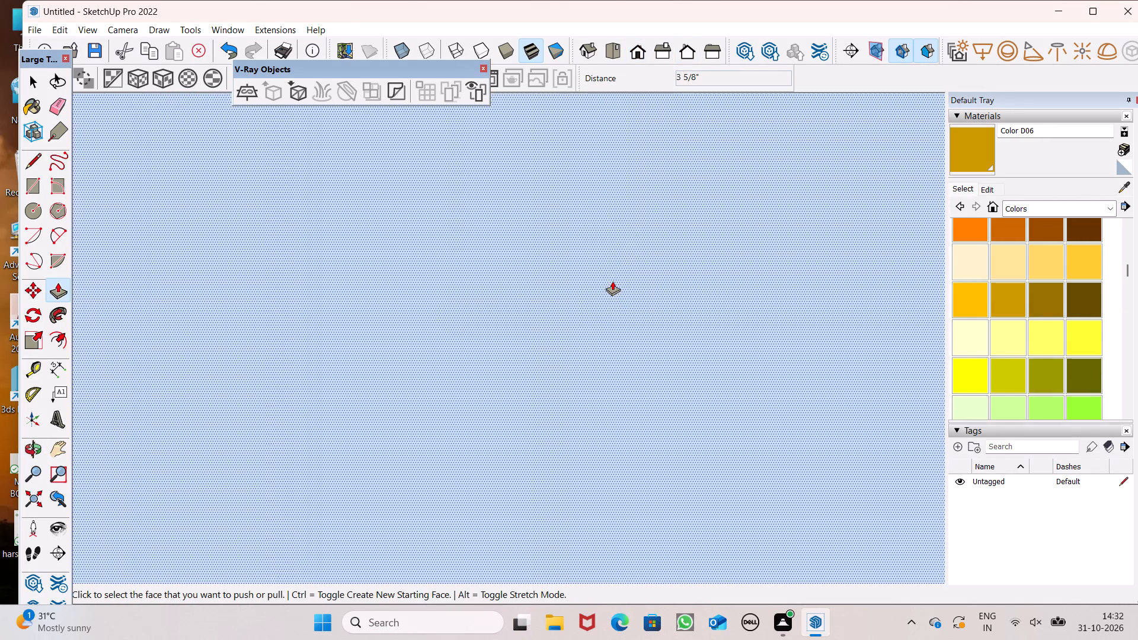
{"action": "middle_click_drag", "start_coordinate": [624, 303], "coordinate": [441, 312]}
{"action": "scroll", "coordinate": [441, 315], "scroll_direction": "up", "scroll_amount": 1}
{"action": "left_click", "coordinate": [632, 59]}
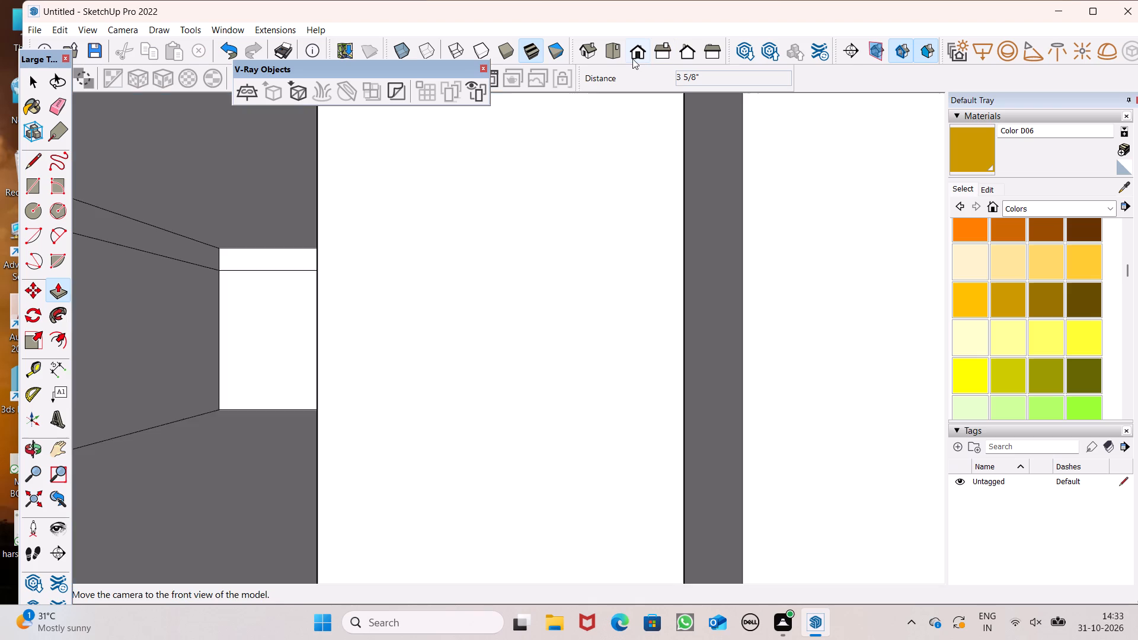
{"action": "scroll", "coordinate": [631, 318], "scroll_direction": "down", "scroll_amount": 8}
{"action": "scroll", "coordinate": [579, 391], "scroll_direction": "down", "scroll_amount": 14}
{"action": "middle_click_drag", "start_coordinate": [540, 380], "coordinate": [590, 469]}
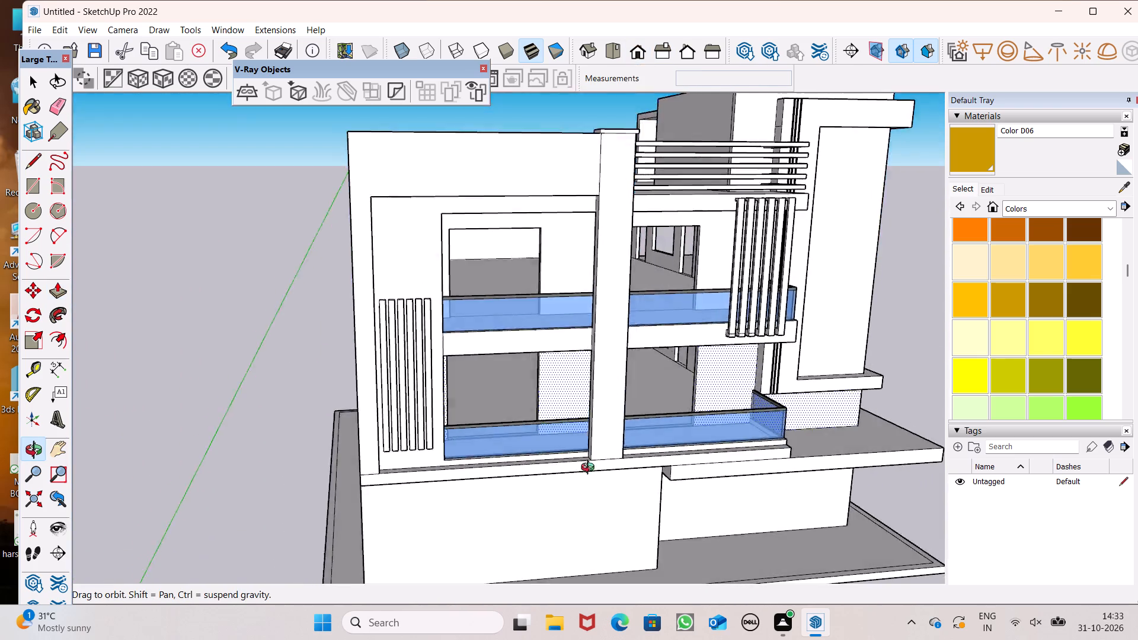
{"action": "middle_click_drag", "start_coordinate": [590, 469], "coordinate": [596, 515]}
{"action": "scroll", "coordinate": [589, 326], "scroll_direction": "down", "scroll_amount": 4}
{"action": "middle_click_drag", "start_coordinate": [647, 314], "coordinate": [166, 302]}
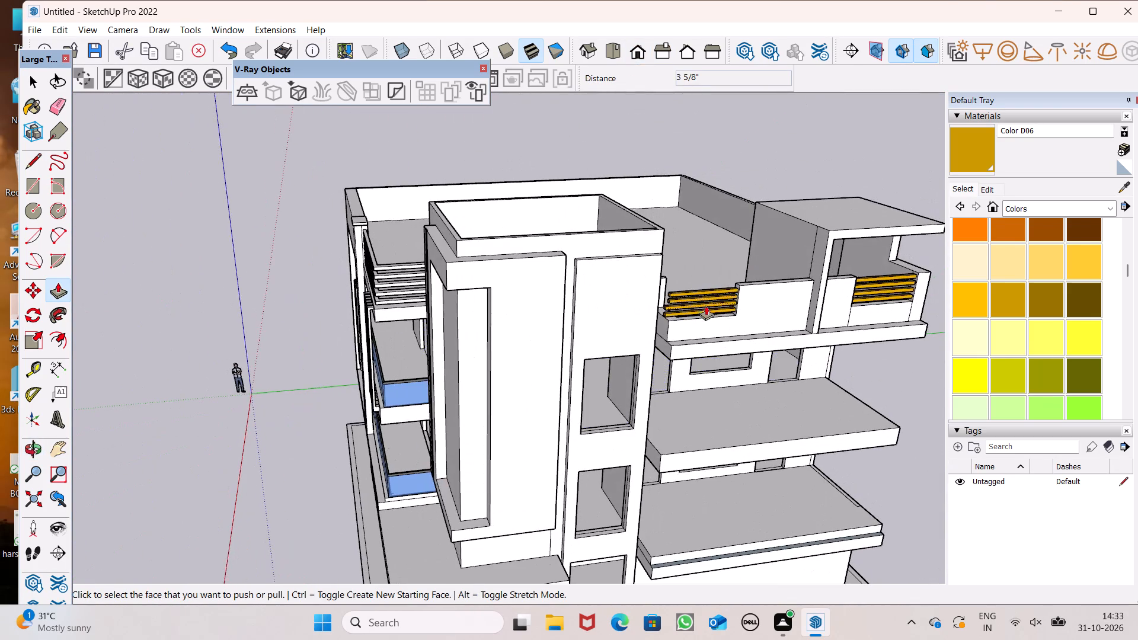
{"action": "scroll", "coordinate": [706, 306], "scroll_direction": "up", "scroll_amount": 6}
{"action": "scroll", "coordinate": [653, 269], "scroll_direction": "up", "scroll_amount": 6}
{"action": "scroll", "coordinate": [642, 374], "scroll_direction": "up", "scroll_amount": 1}
{"action": "middle_click_drag", "start_coordinate": [642, 375], "coordinate": [650, 393]}
{"action": "scroll", "coordinate": [651, 391], "scroll_direction": "up", "scroll_amount": 4}
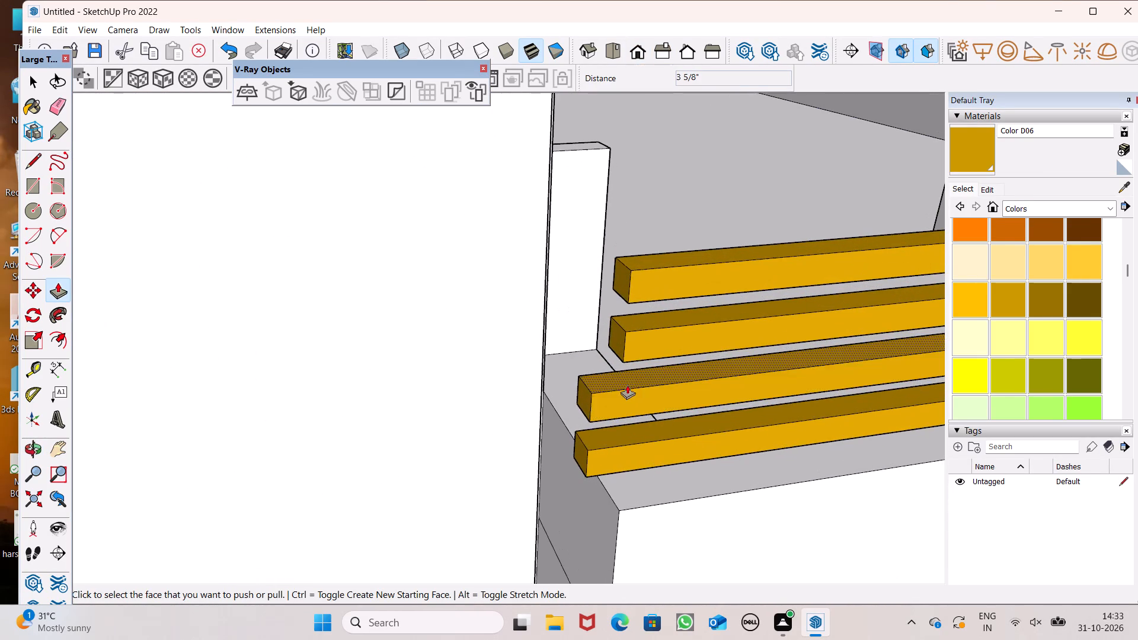
{"action": "left_click_drag", "start_coordinate": [587, 402], "coordinate": [621, 348]}
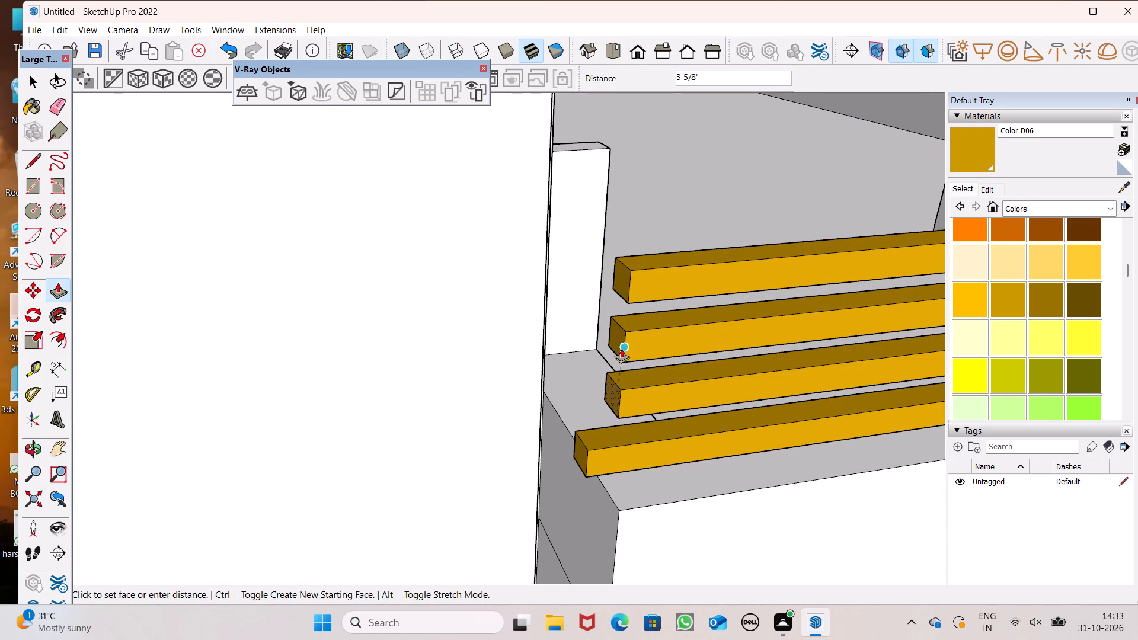
{"action": "left_click_drag", "start_coordinate": [621, 348], "coordinate": [621, 346]}
{"action": "left_click_drag", "start_coordinate": [578, 447], "coordinate": [609, 389]}
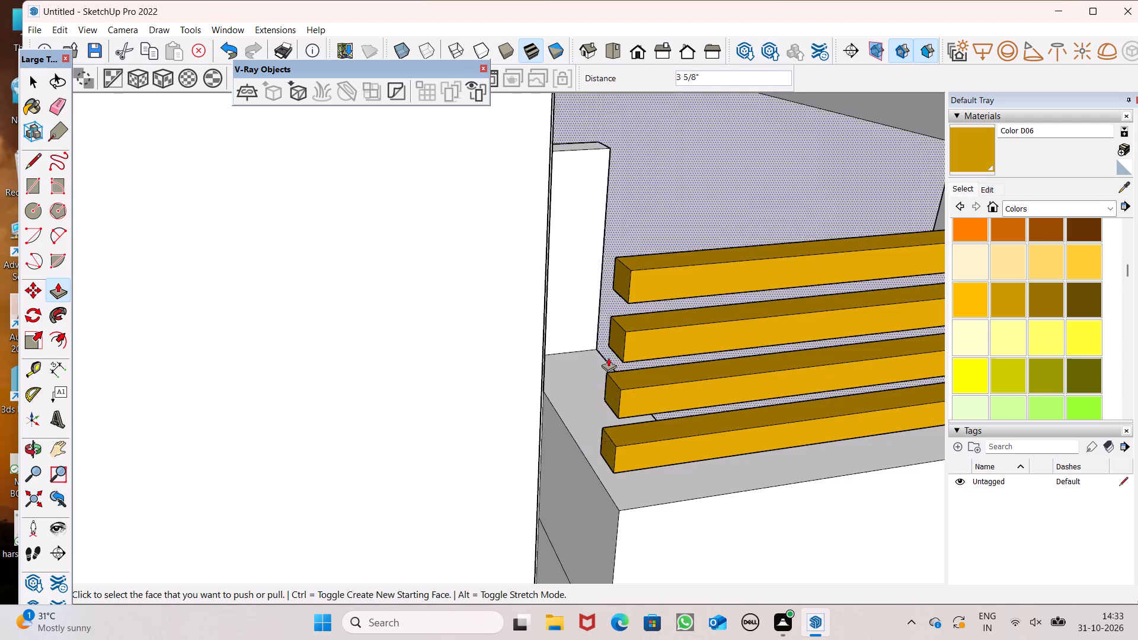
Draw a vertical line about 2' 2 5/8" long down the roof-side faces of all four rails, near their free ends.
{"action": "scroll", "coordinate": [609, 357], "scroll_direction": "down", "scroll_amount": 5}
{"action": "middle_click_drag", "start_coordinate": [750, 380], "coordinate": [468, 507]}
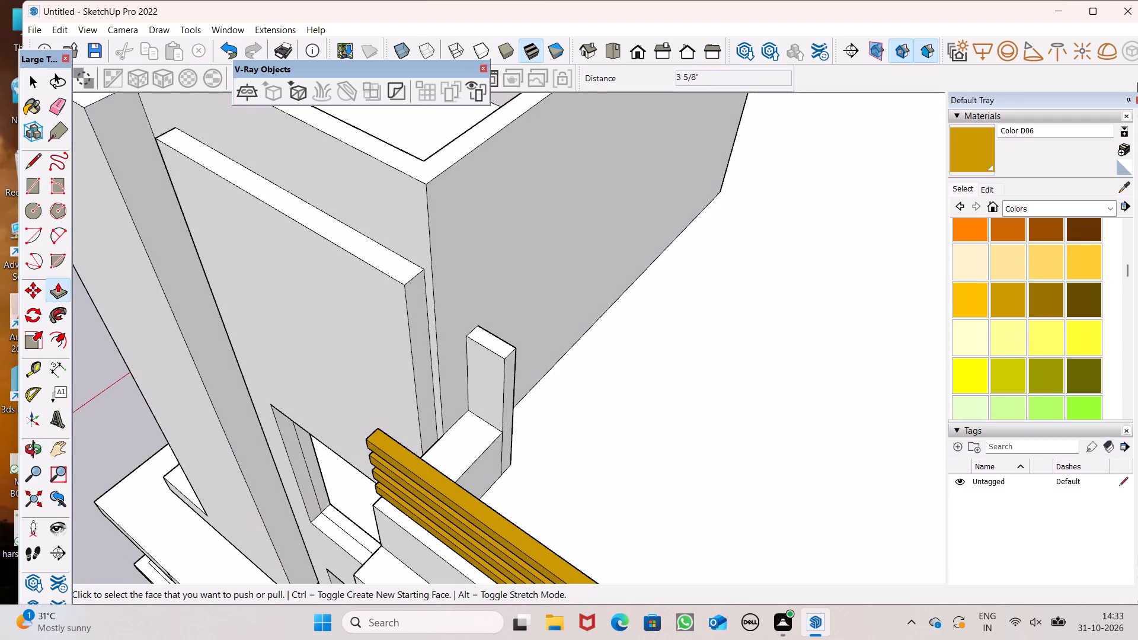
{"action": "scroll", "coordinate": [552, 221], "scroll_direction": "down", "scroll_amount": 4}
{"action": "middle_click_drag", "start_coordinate": [669, 413], "coordinate": [555, 449]}
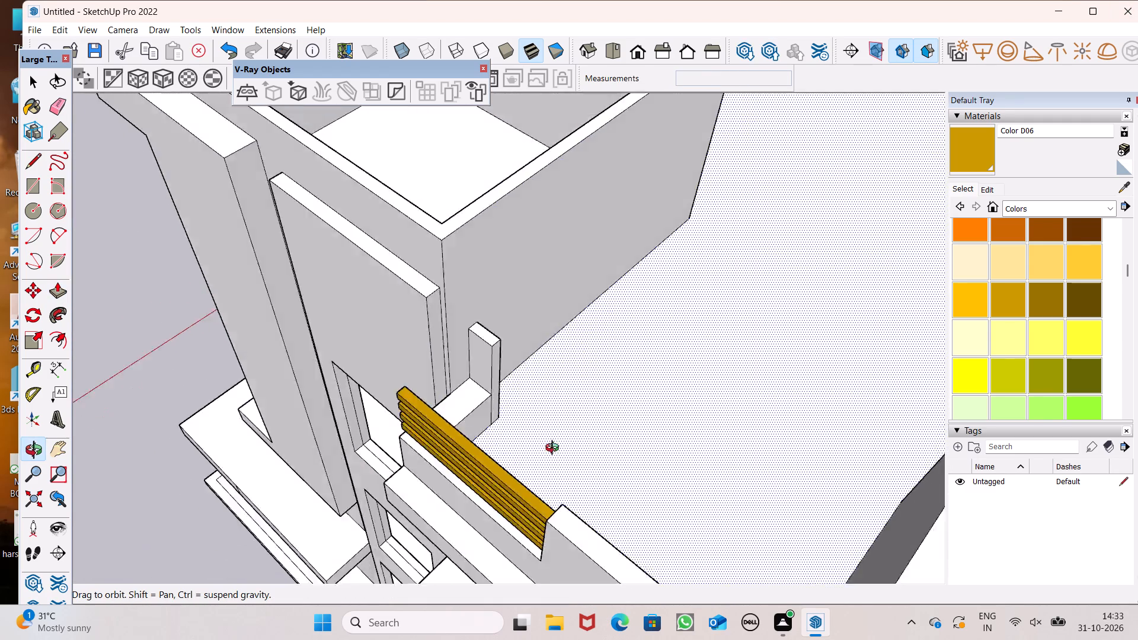
{"action": "middle_click_drag", "start_coordinate": [555, 449], "coordinate": [77, 260]}
{"action": "scroll", "coordinate": [163, 360], "scroll_direction": "down", "scroll_amount": 5}
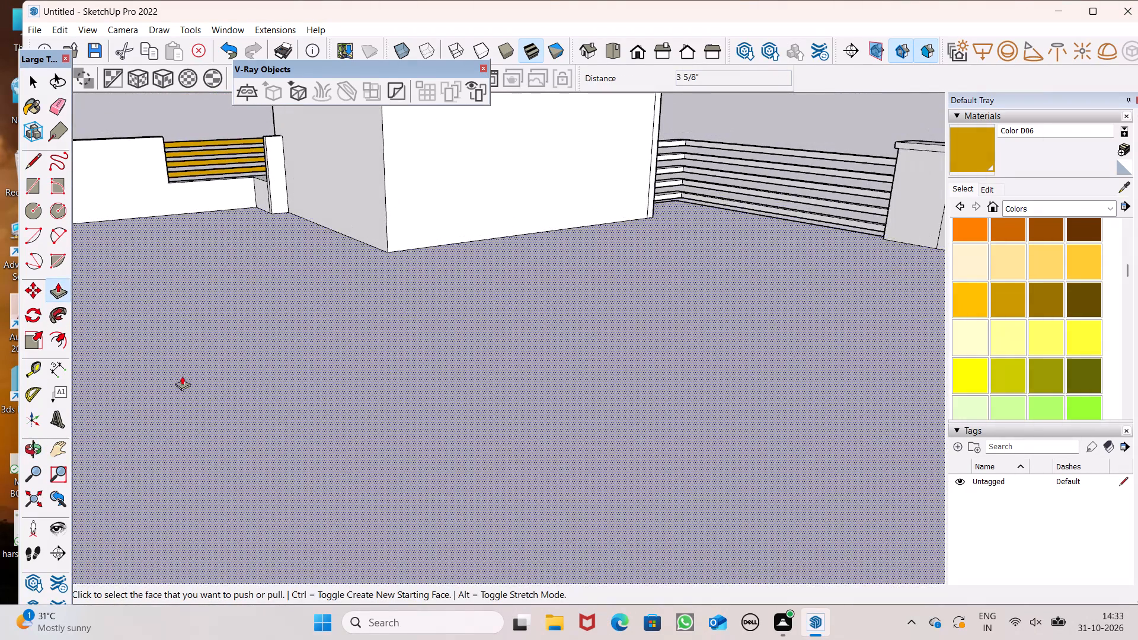
{"action": "scroll", "coordinate": [219, 178], "scroll_direction": "up", "scroll_amount": 6}
{"action": "scroll", "coordinate": [257, 165], "scroll_direction": "down", "scroll_amount": 4}
{"action": "middle_click_drag", "start_coordinate": [318, 236], "coordinate": [351, 298]}
{"action": "scroll", "coordinate": [238, 114], "scroll_direction": "up", "scroll_amount": 7}
{"action": "scroll", "coordinate": [272, 205], "scroll_direction": "up", "scroll_amount": 3}
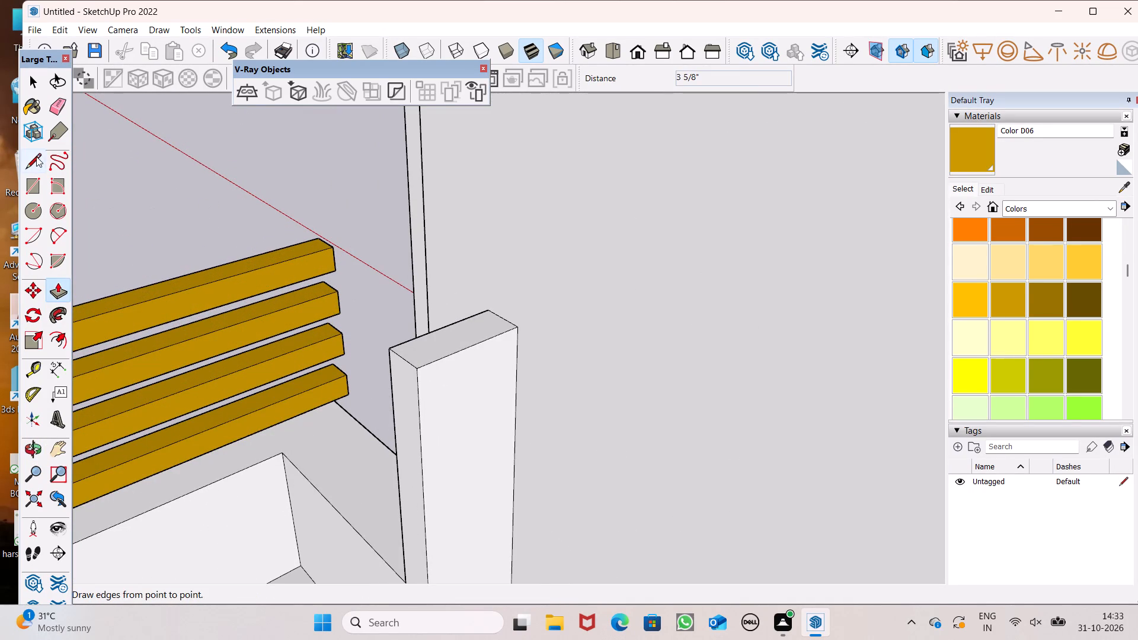
{"action": "left_click", "coordinate": [36, 156]}
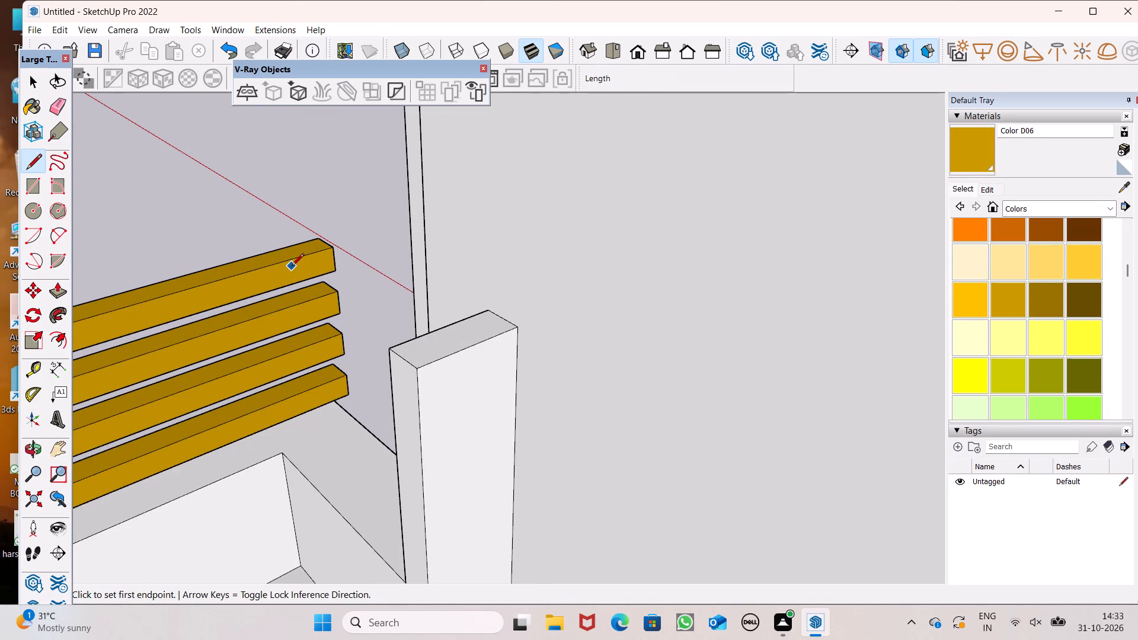
{"action": "left_click", "coordinate": [292, 262]}
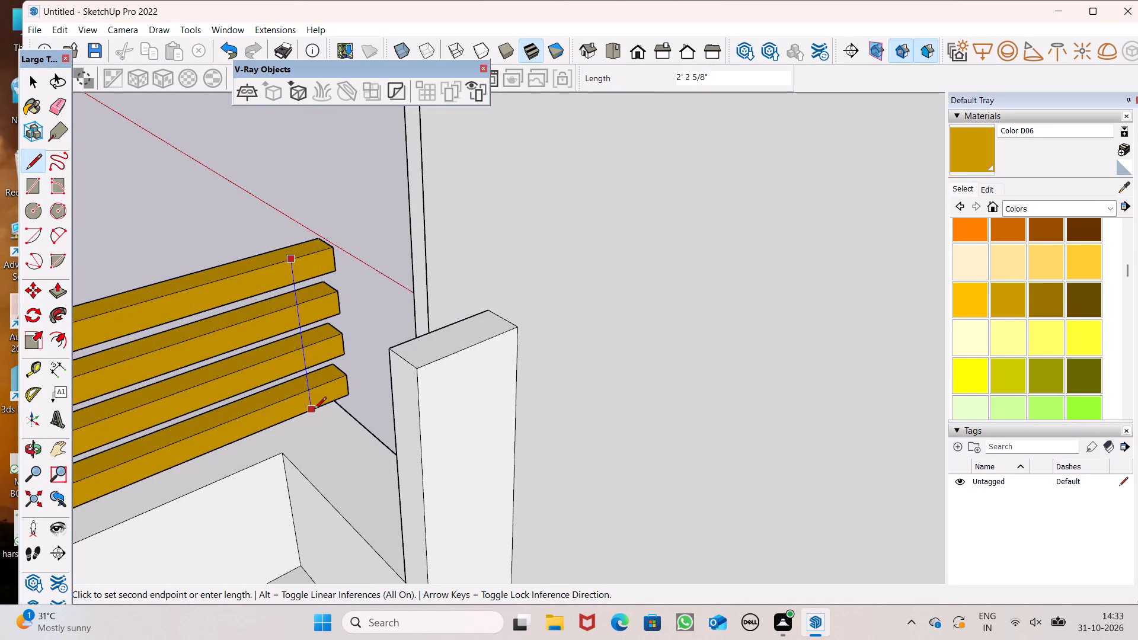
{"action": "left_click", "coordinate": [316, 412]}
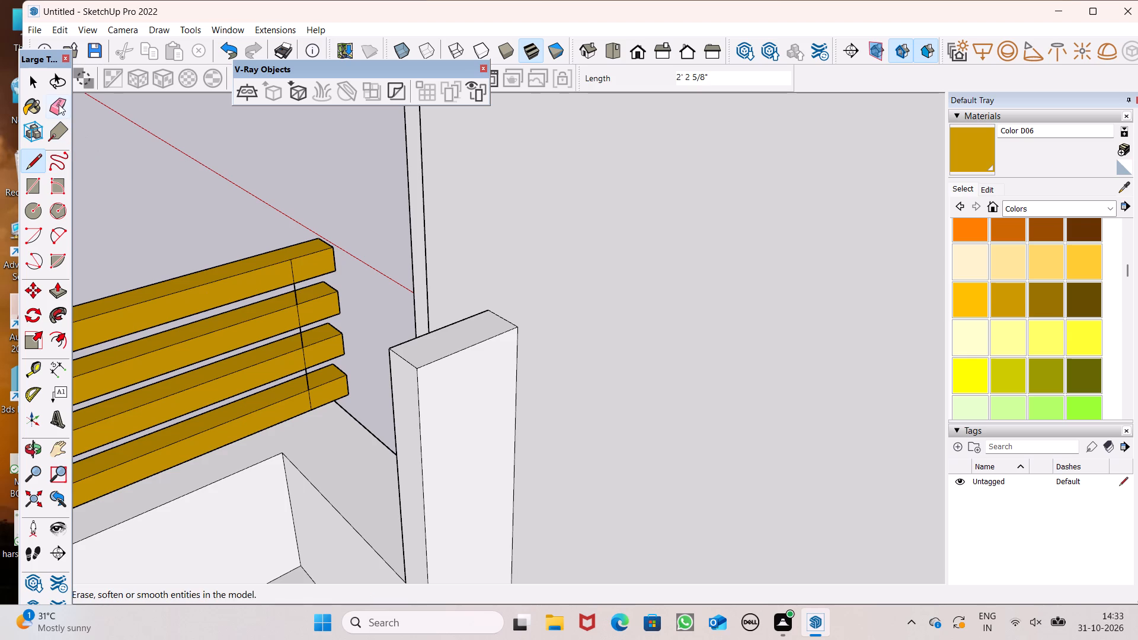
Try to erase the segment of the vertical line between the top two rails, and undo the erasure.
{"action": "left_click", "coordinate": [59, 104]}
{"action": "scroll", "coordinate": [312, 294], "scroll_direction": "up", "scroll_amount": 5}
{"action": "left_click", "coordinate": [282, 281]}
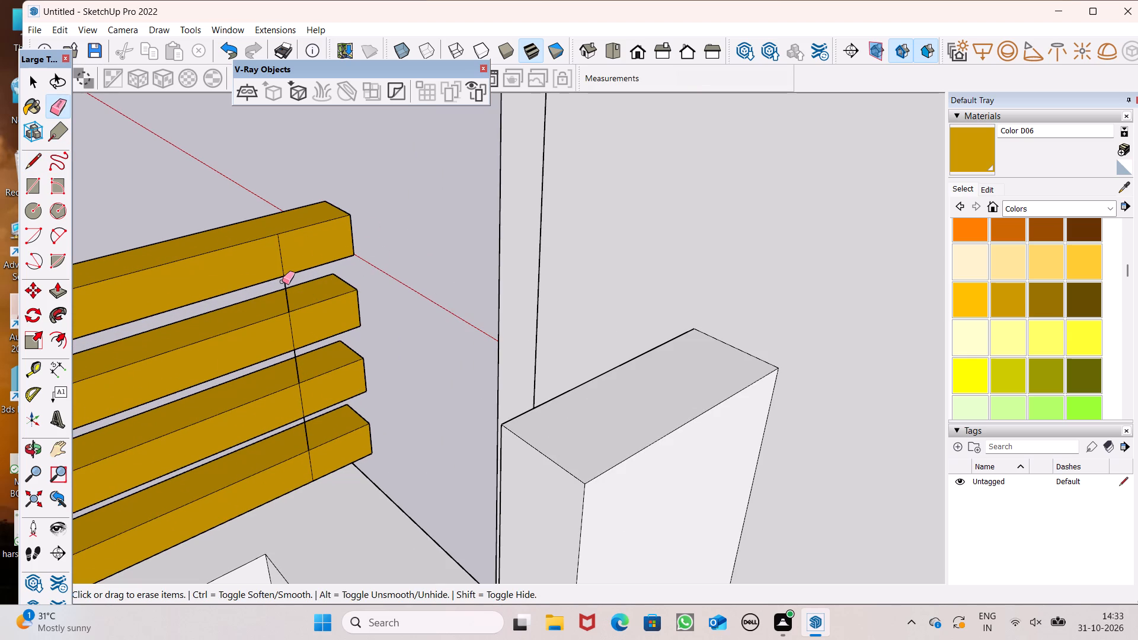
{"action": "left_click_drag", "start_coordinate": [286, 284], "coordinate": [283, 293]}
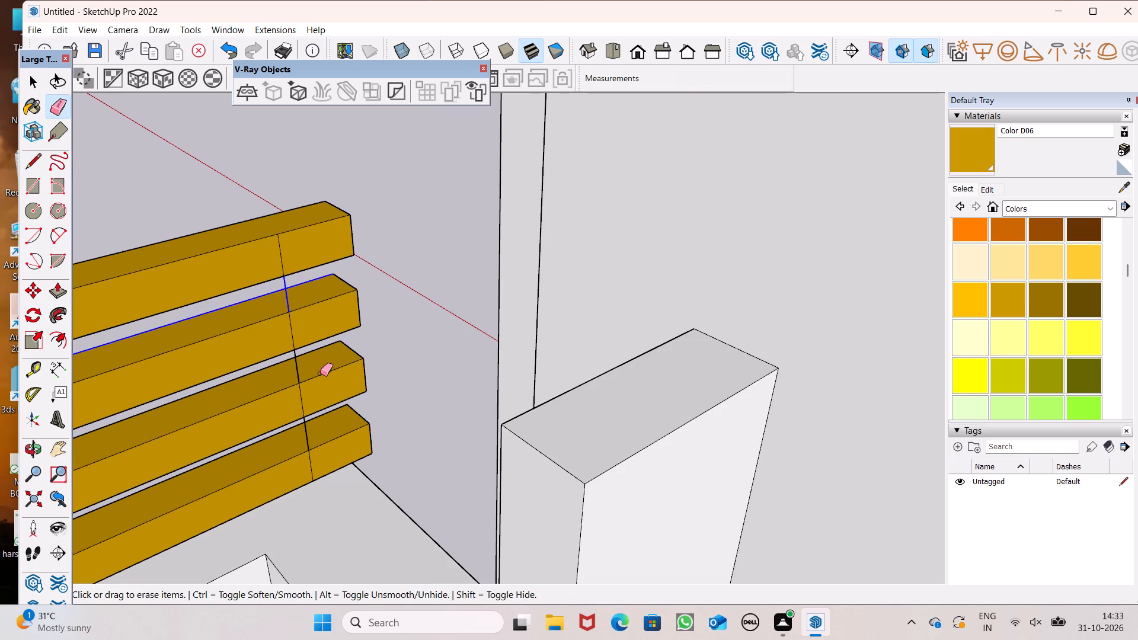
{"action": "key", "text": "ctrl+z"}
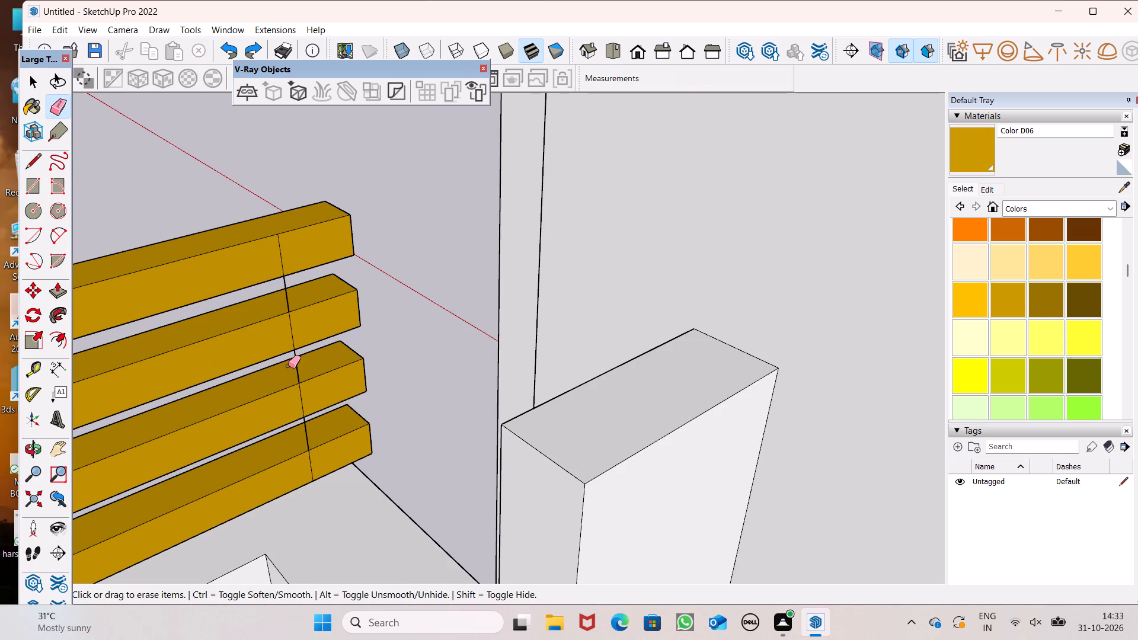
Erase the vertical line's segments in the gaps between the four rails, keeping the divisions on the rail faces.
{"action": "middle_click_drag", "start_coordinate": [296, 327], "coordinate": [404, 257]}
{"action": "scroll", "coordinate": [350, 254], "scroll_direction": "up", "scroll_amount": 2}
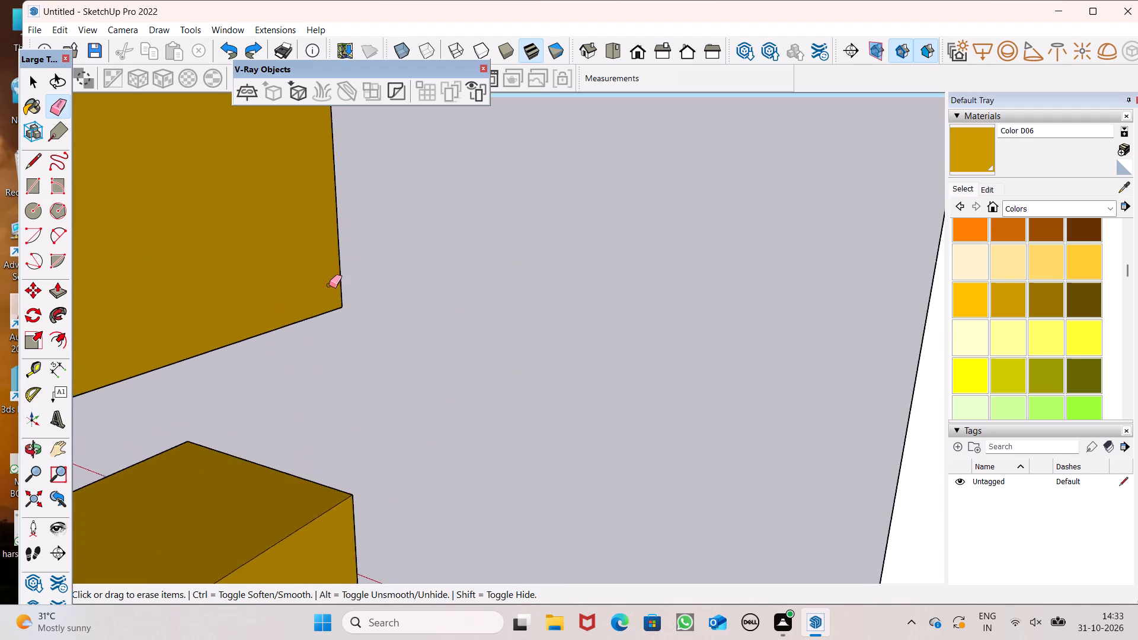
{"action": "scroll", "coordinate": [329, 285], "scroll_direction": "up", "scroll_amount": 3}
{"action": "scroll", "coordinate": [327, 290], "scroll_direction": "down", "scroll_amount": 11}
{"action": "scroll", "coordinate": [131, 414], "scroll_direction": "up", "scroll_amount": 2}
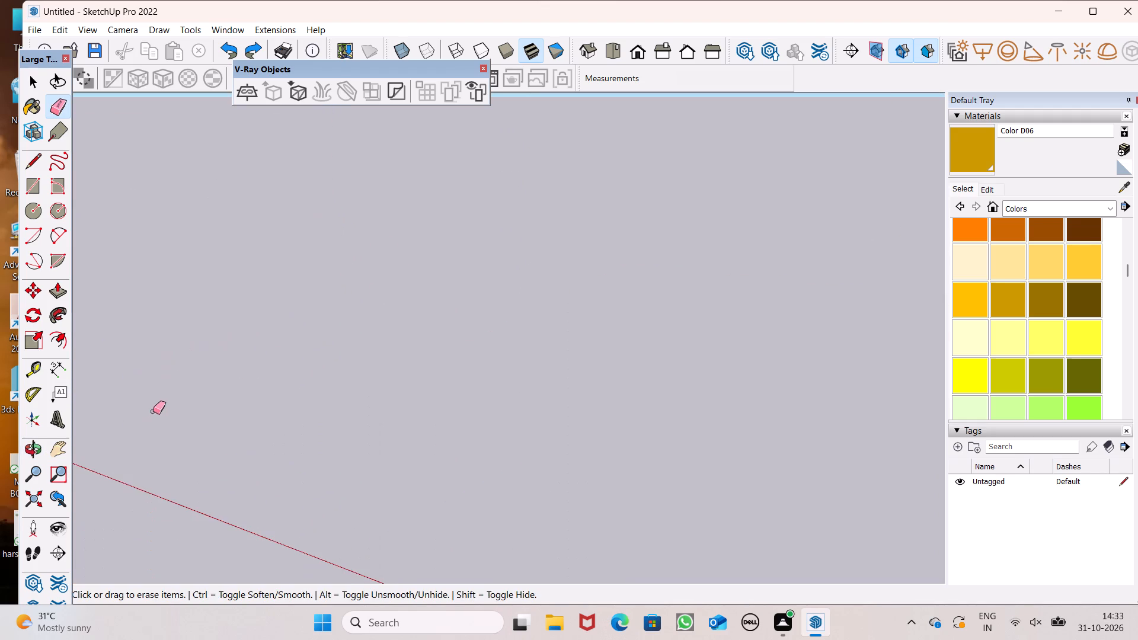
{"action": "scroll", "coordinate": [153, 411], "scroll_direction": "down", "scroll_amount": 5}
{"action": "left_click", "coordinate": [160, 408]}
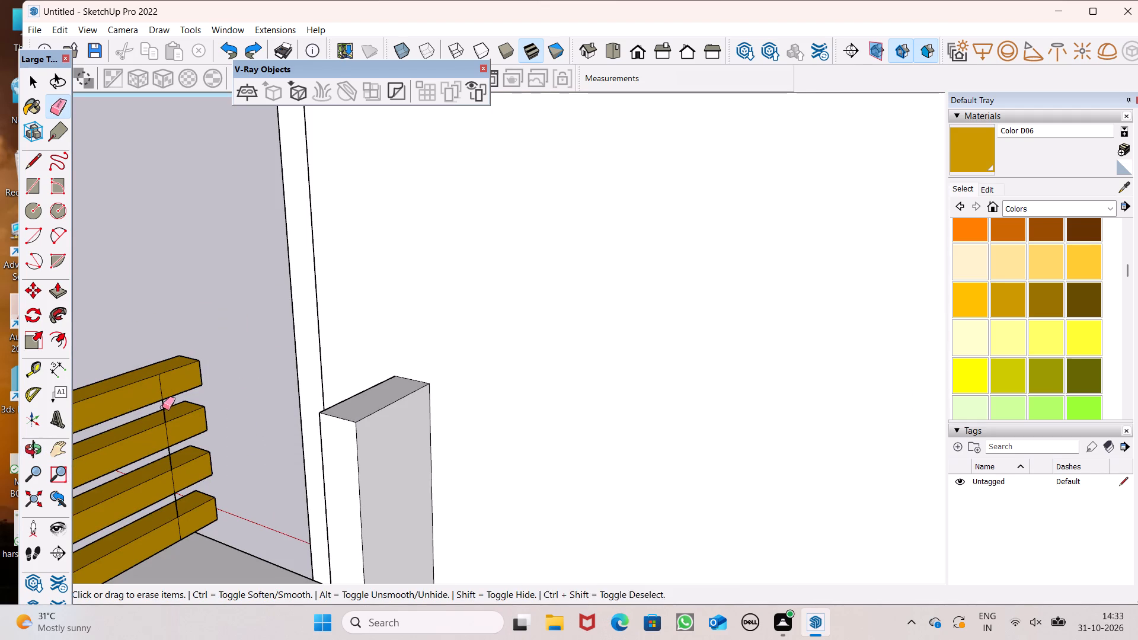
{"action": "scroll", "coordinate": [162, 460], "scroll_direction": "up", "scroll_amount": 7}
{"action": "left_click", "coordinate": [177, 455]}
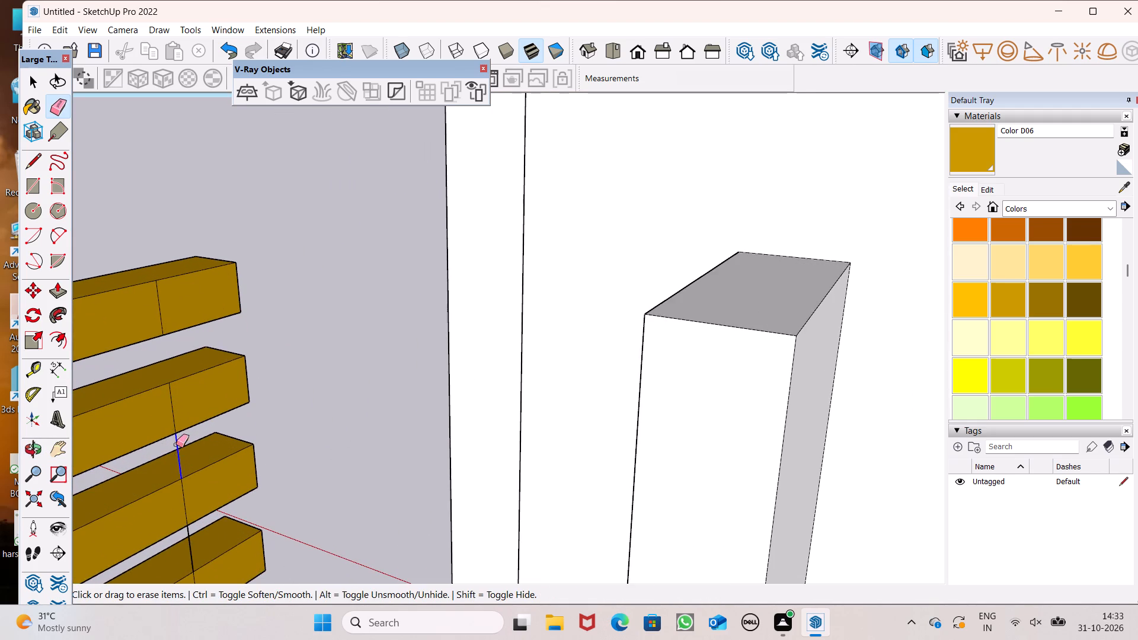
{"action": "scroll", "coordinate": [165, 419], "scroll_direction": "down", "scroll_amount": 6}
{"action": "scroll", "coordinate": [203, 513], "scroll_direction": "up", "scroll_amount": 5}
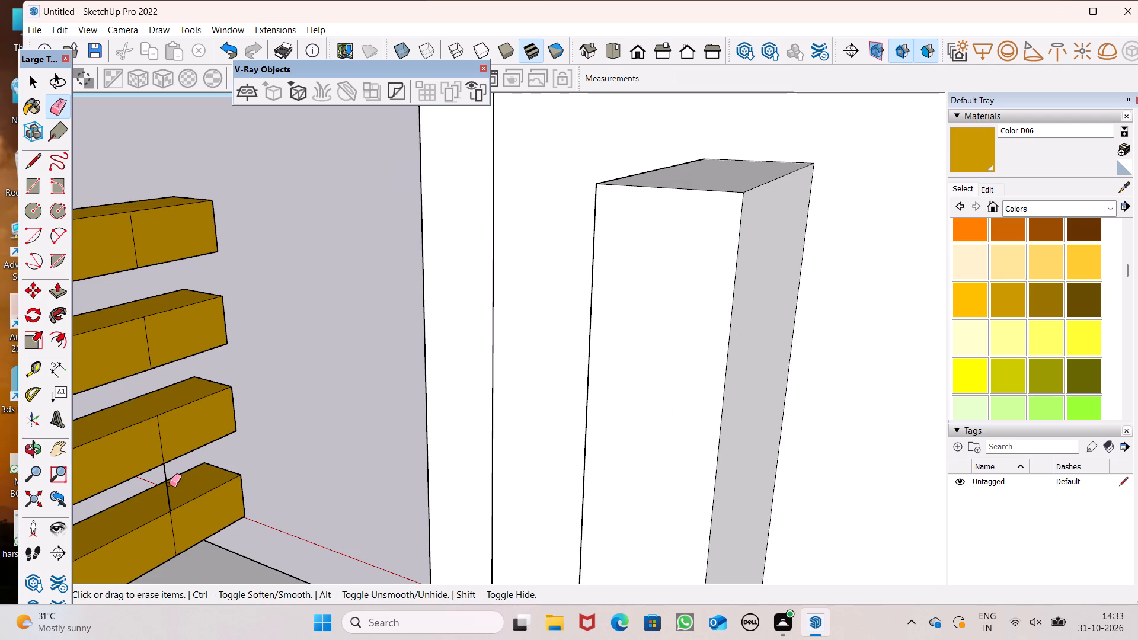
{"action": "left_click", "coordinate": [168, 484]}
{"action": "scroll", "coordinate": [152, 365], "scroll_direction": "down", "scroll_amount": 2}
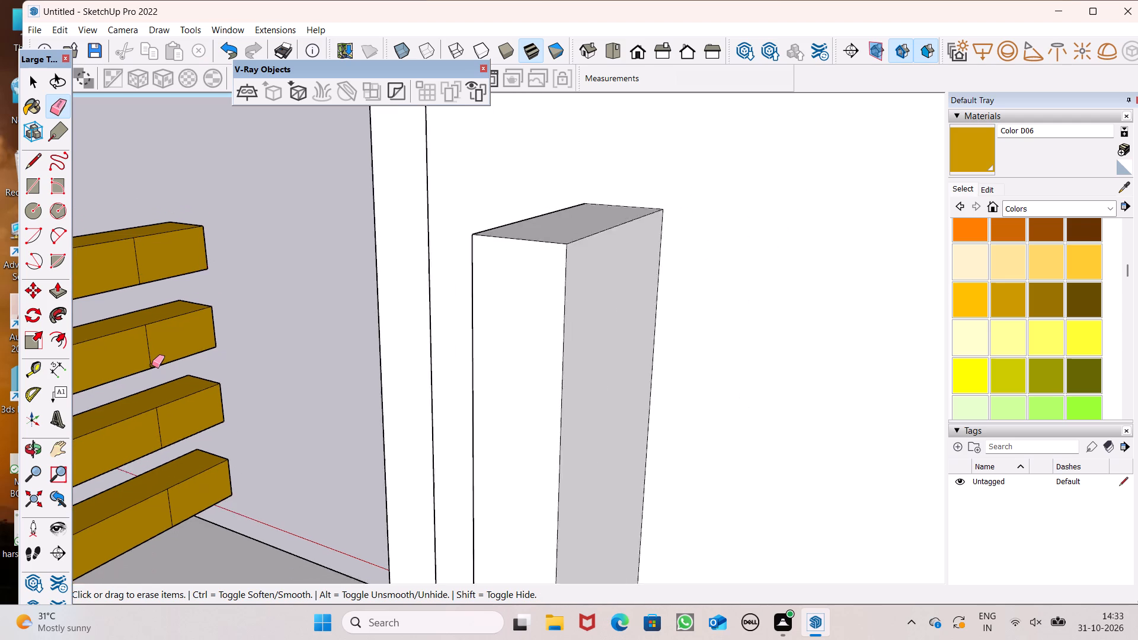
{"action": "scroll", "coordinate": [152, 365], "scroll_direction": "down", "scroll_amount": 2}
Extrude the end sections of the top two rails' roof-side faces about 3' 5/8" to meet the short pier.
{"action": "left_click", "coordinate": [64, 293]}
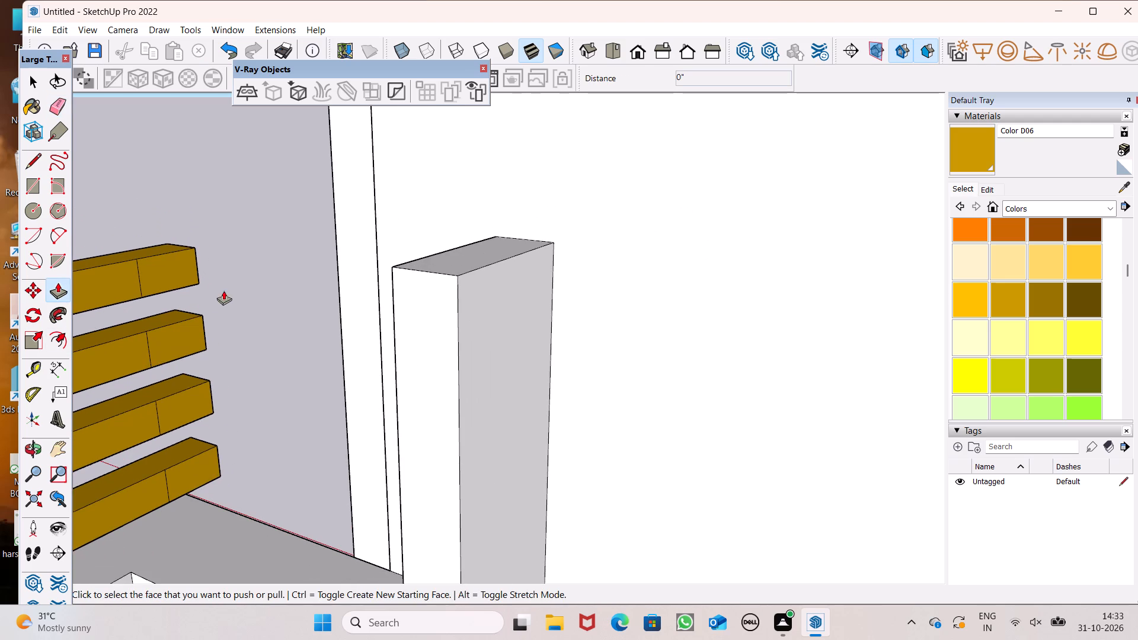
{"action": "left_click_drag", "start_coordinate": [170, 283], "coordinate": [389, 334]}
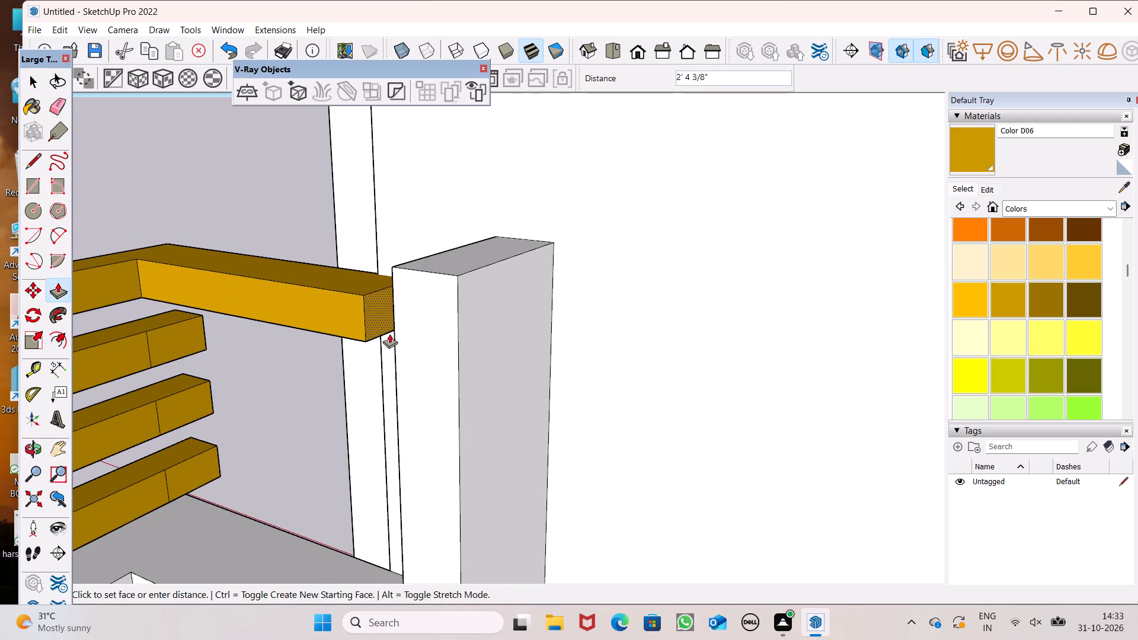
{"action": "left_click_drag", "start_coordinate": [389, 334], "coordinate": [392, 329]}
{"action": "left_click_drag", "start_coordinate": [180, 347], "coordinate": [374, 364]}
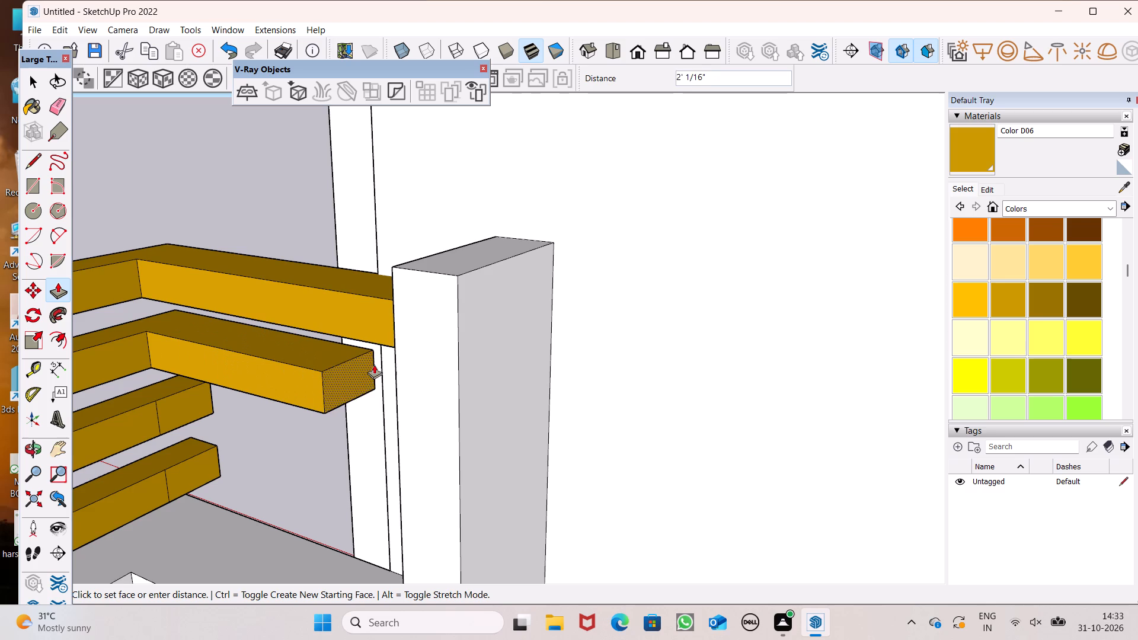
{"action": "left_click_drag", "start_coordinate": [374, 364], "coordinate": [392, 345]}
Extrude the end sections of the lower two rails' roof-side faces about 3' 5/8" to meet the short pier.
{"action": "scroll", "coordinate": [338, 291], "scroll_direction": "down", "scroll_amount": 3}
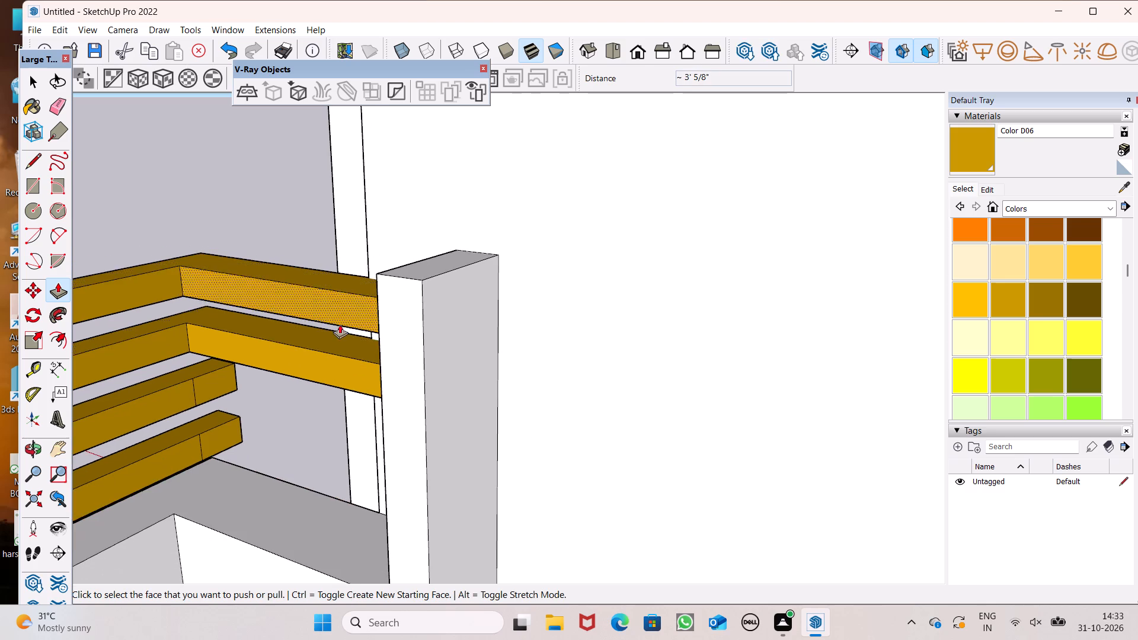
{"action": "middle_click_drag", "start_coordinate": [344, 396], "coordinate": [459, 369]}
{"action": "scroll", "coordinate": [436, 321], "scroll_direction": "down", "scroll_amount": 4}
{"action": "middle_click_drag", "start_coordinate": [434, 355], "coordinate": [424, 396]}
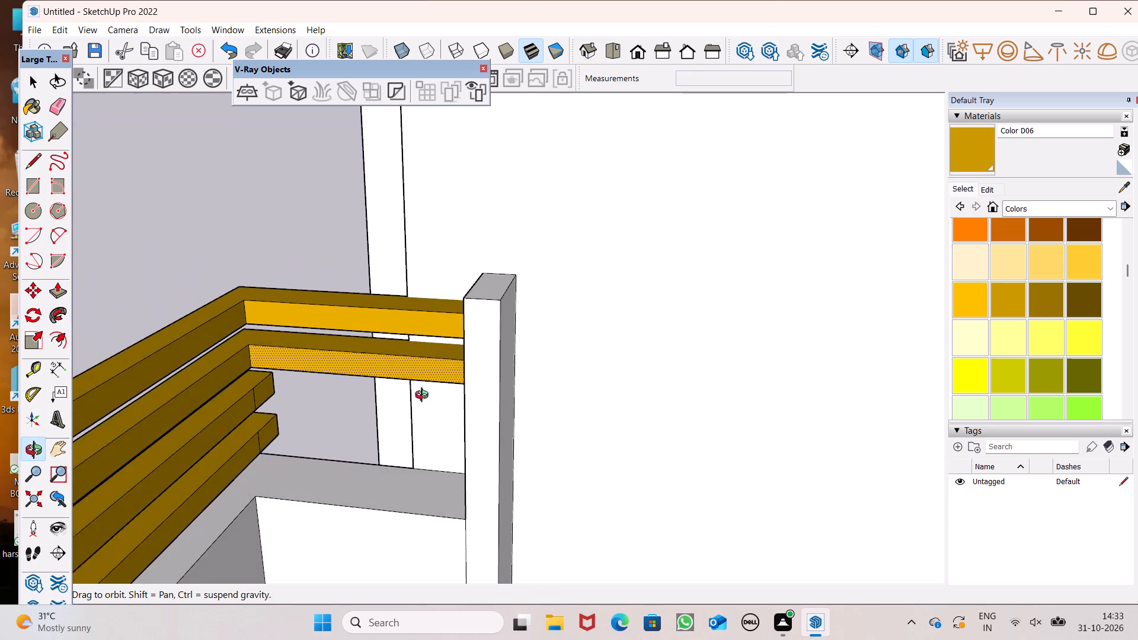
{"action": "middle_click_drag", "start_coordinate": [424, 396], "coordinate": [424, 396]}
{"action": "scroll", "coordinate": [417, 398], "scroll_direction": "up", "scroll_amount": 1}
{"action": "left_click_drag", "start_coordinate": [250, 388], "coordinate": [474, 388]}
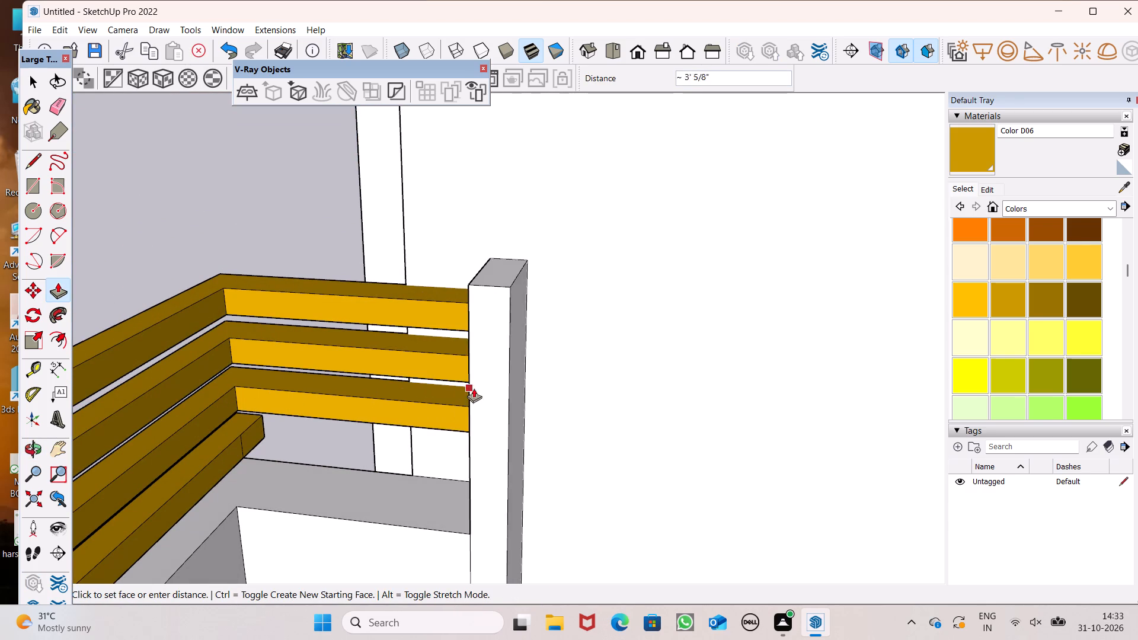
{"action": "left_click_drag", "start_coordinate": [474, 388], "coordinate": [469, 379]}
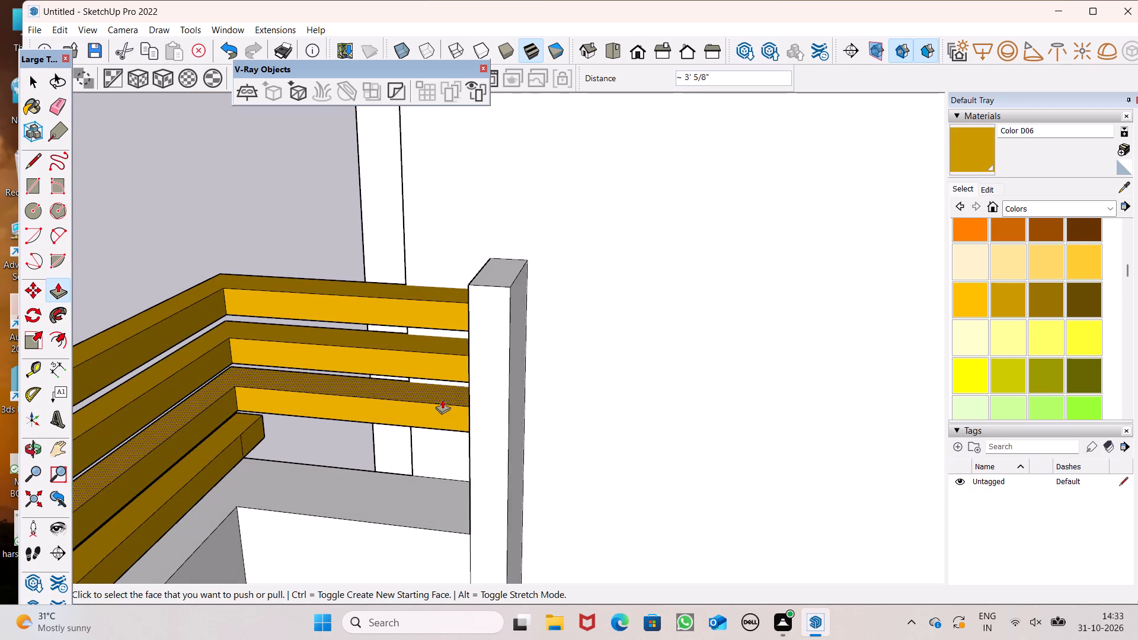
{"action": "left_click_drag", "start_coordinate": [252, 433], "coordinate": [369, 444]}
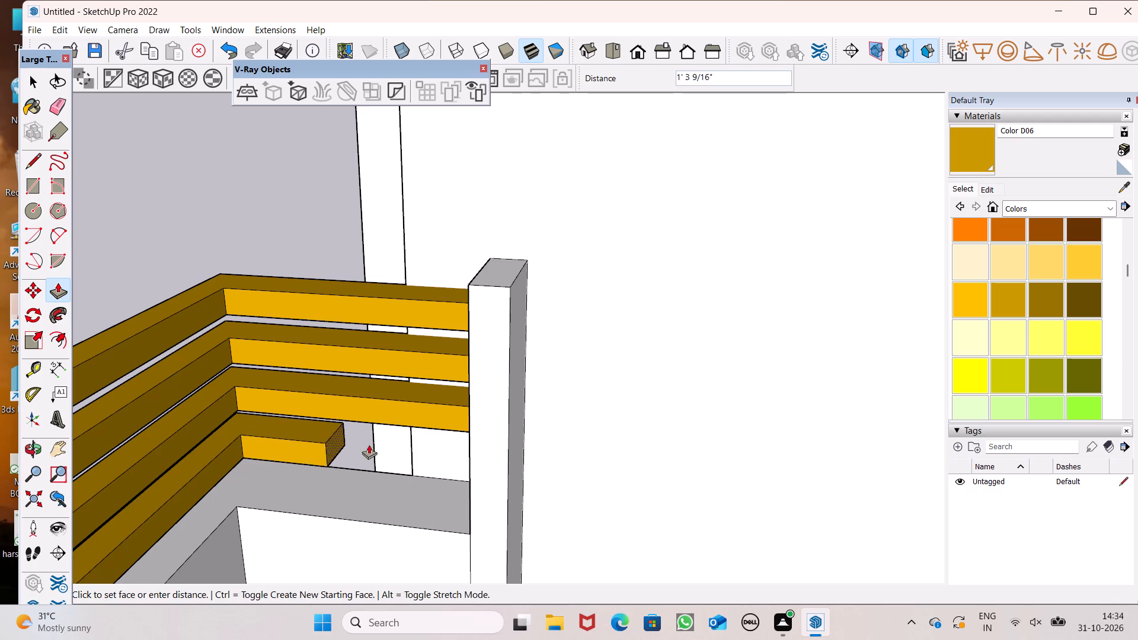
{"action": "left_click_drag", "start_coordinate": [369, 444], "coordinate": [470, 435]}
Examine the corner railing, the parapets and the roof canopy from the front and from above.
{"action": "scroll", "coordinate": [414, 409], "scroll_direction": "down", "scroll_amount": 5}
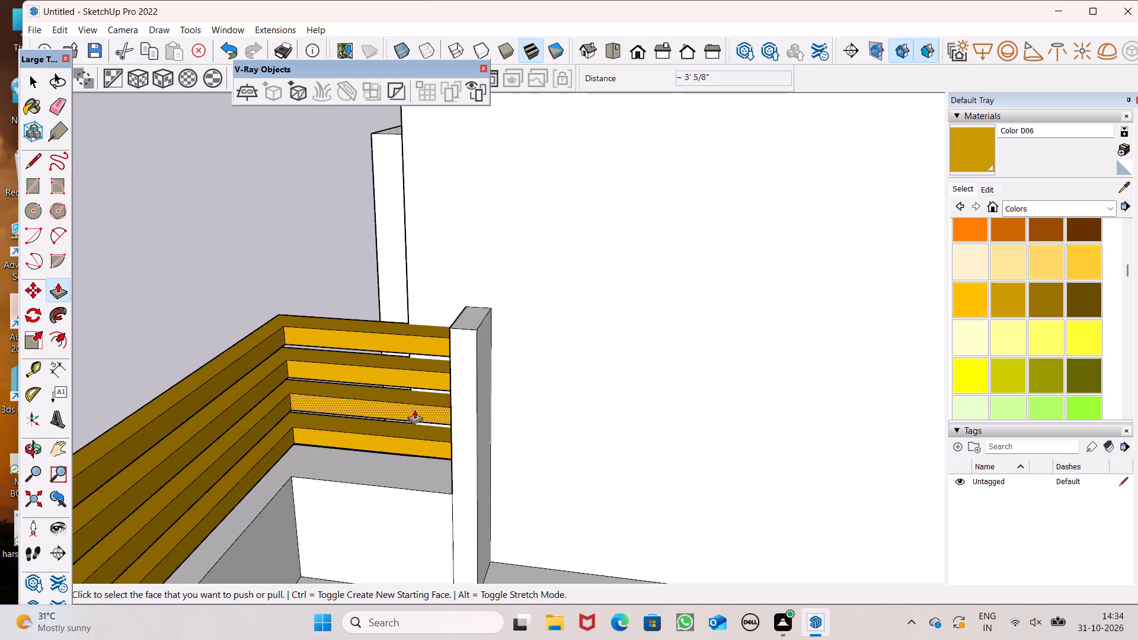
{"action": "middle_click_drag", "start_coordinate": [404, 440], "coordinate": [853, 353]}
{"action": "scroll", "coordinate": [302, 283], "scroll_direction": "down", "scroll_amount": 5}
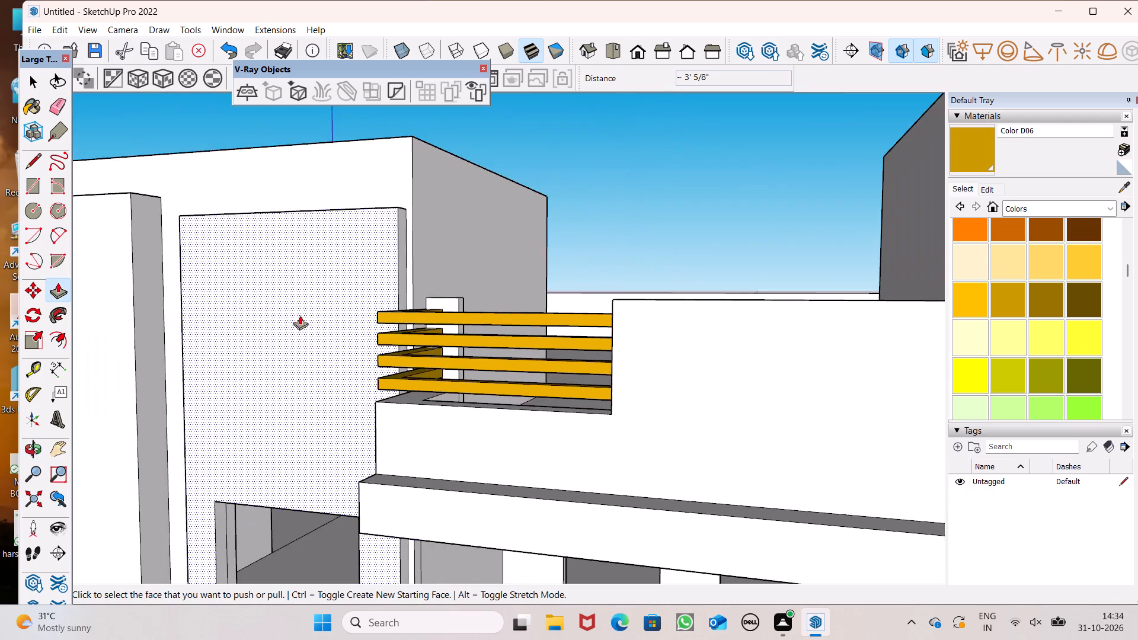
{"action": "scroll", "coordinate": [300, 315], "scroll_direction": "down", "scroll_amount": 5}
{"action": "middle_click_drag", "start_coordinate": [290, 337], "coordinate": [356, 353]}
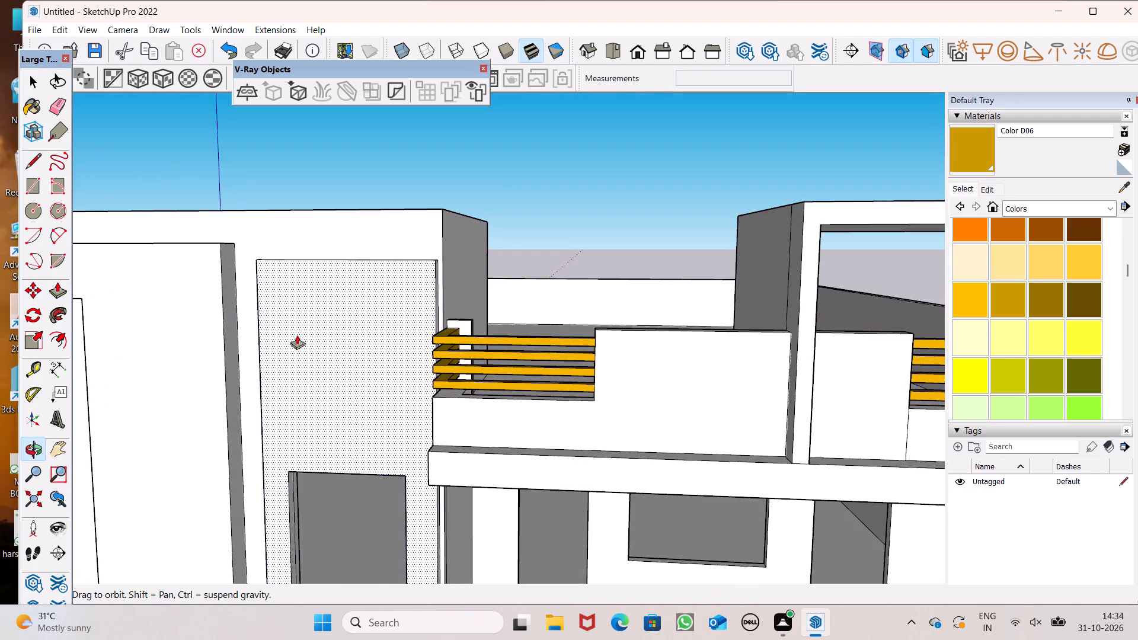
{"action": "scroll", "coordinate": [293, 335], "scroll_direction": "down", "scroll_amount": 5}
{"action": "middle_click_drag", "start_coordinate": [257, 343], "coordinate": [301, 430]}
{"action": "scroll", "coordinate": [750, 319], "scroll_direction": "up", "scroll_amount": 3}
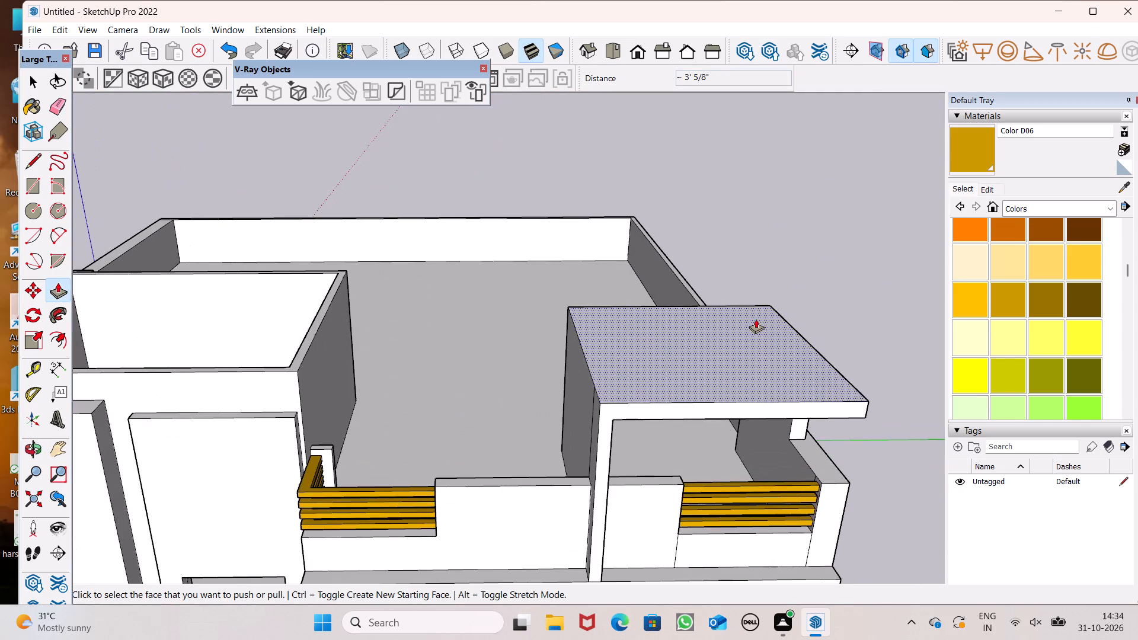
{"action": "scroll", "coordinate": [669, 334], "scroll_direction": "down", "scroll_amount": 2}
{"action": "middle_click_drag", "start_coordinate": [631, 365], "coordinate": [753, 319]}
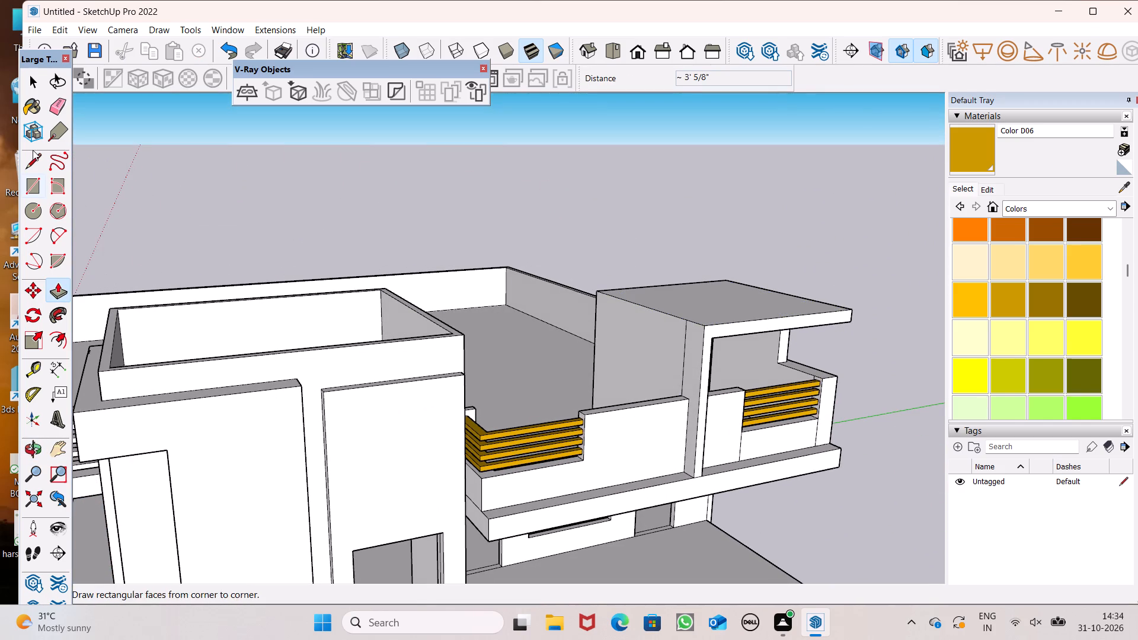
Erase the vertical dividing edge on the canopy's side wall, close to its front frame.
{"action": "left_click_drag", "start_coordinate": [56, 96], "coordinate": [62, 95]}
{"action": "scroll", "coordinate": [634, 295], "scroll_direction": "up", "scroll_amount": 3}
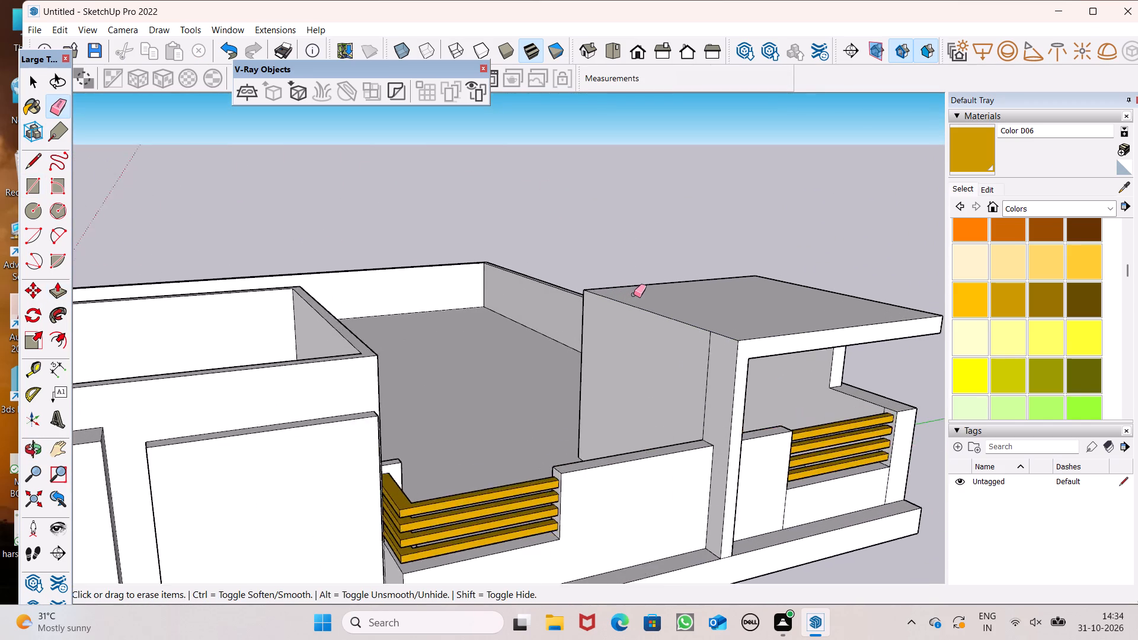
{"action": "scroll", "coordinate": [634, 295], "scroll_direction": "up", "scroll_amount": 3}
{"action": "left_click_drag", "start_coordinate": [755, 404], "coordinate": [721, 408]}
Push the top face of the roof canopy down by about 5 1/2".
{"action": "scroll", "coordinate": [448, 375], "scroll_direction": "down", "scroll_amount": 6}
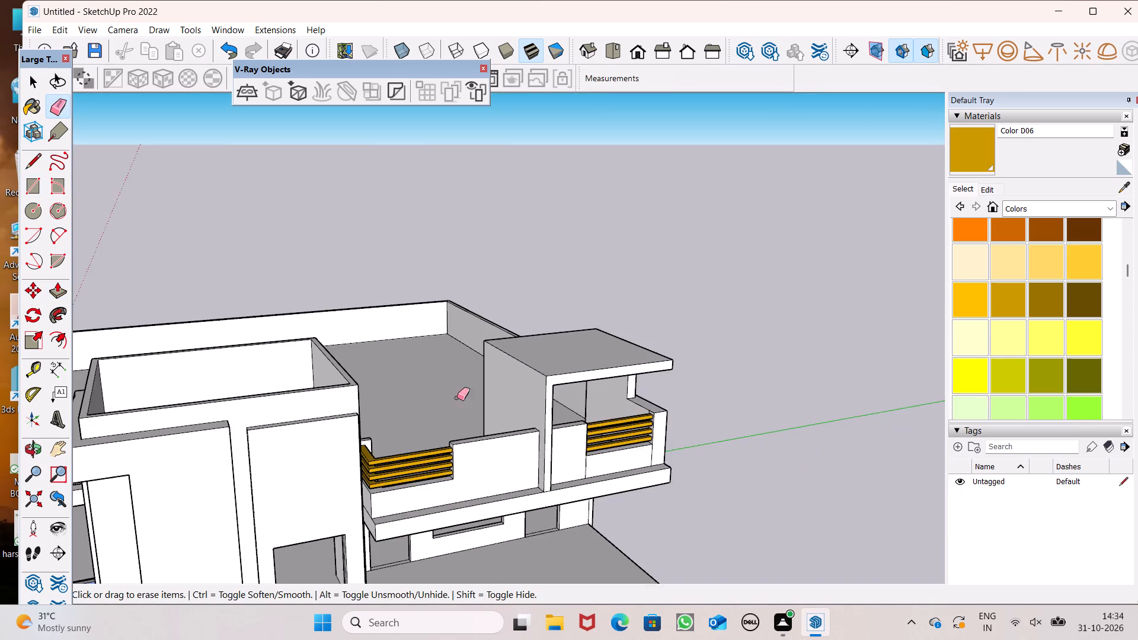
{"action": "middle_click_drag", "start_coordinate": [582, 390], "coordinate": [456, 366]}
{"action": "left_click", "coordinate": [59, 291]}
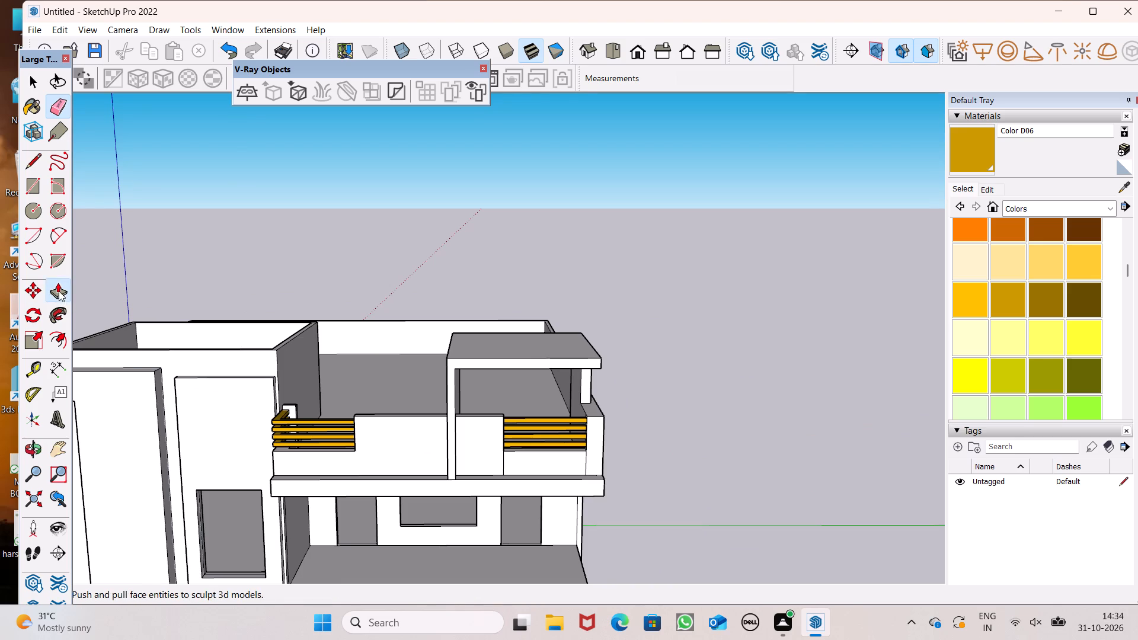
{"action": "scroll", "coordinate": [525, 308], "scroll_direction": "up", "scroll_amount": 4}
{"action": "scroll", "coordinate": [488, 346], "scroll_direction": "down", "scroll_amount": 4}
{"action": "middle_click_drag", "start_coordinate": [472, 382], "coordinate": [532, 382]}
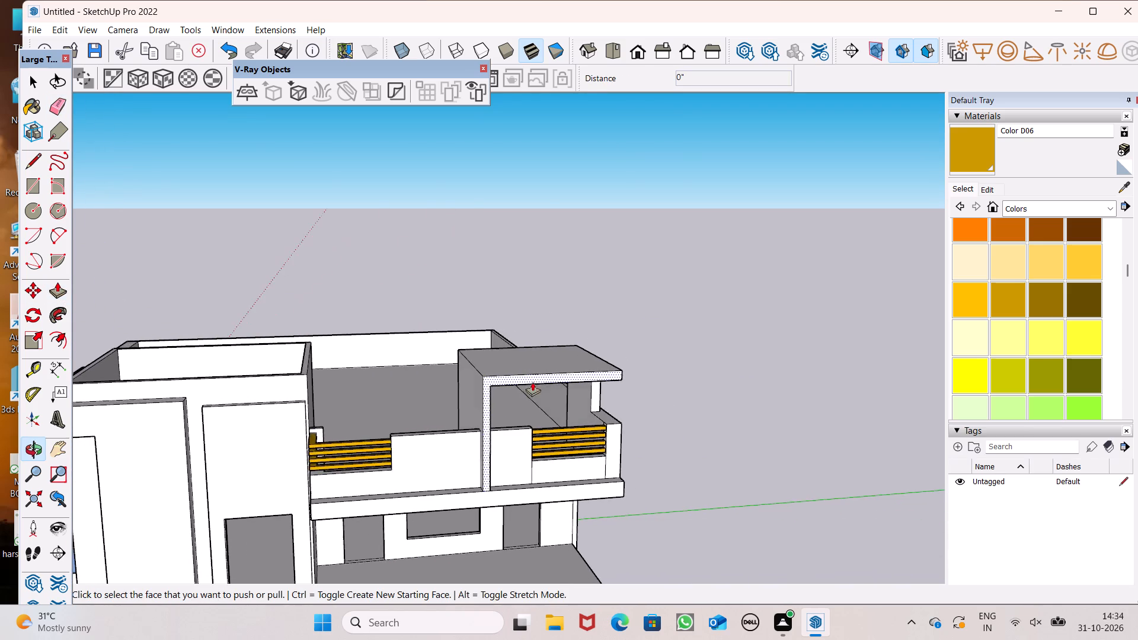
{"action": "scroll", "coordinate": [471, 382], "scroll_direction": "up", "scroll_amount": 7}
{"action": "scroll", "coordinate": [542, 352], "scroll_direction": "up", "scroll_amount": 5}
{"action": "left_click_drag", "start_coordinate": [537, 353], "coordinate": [536, 359]}
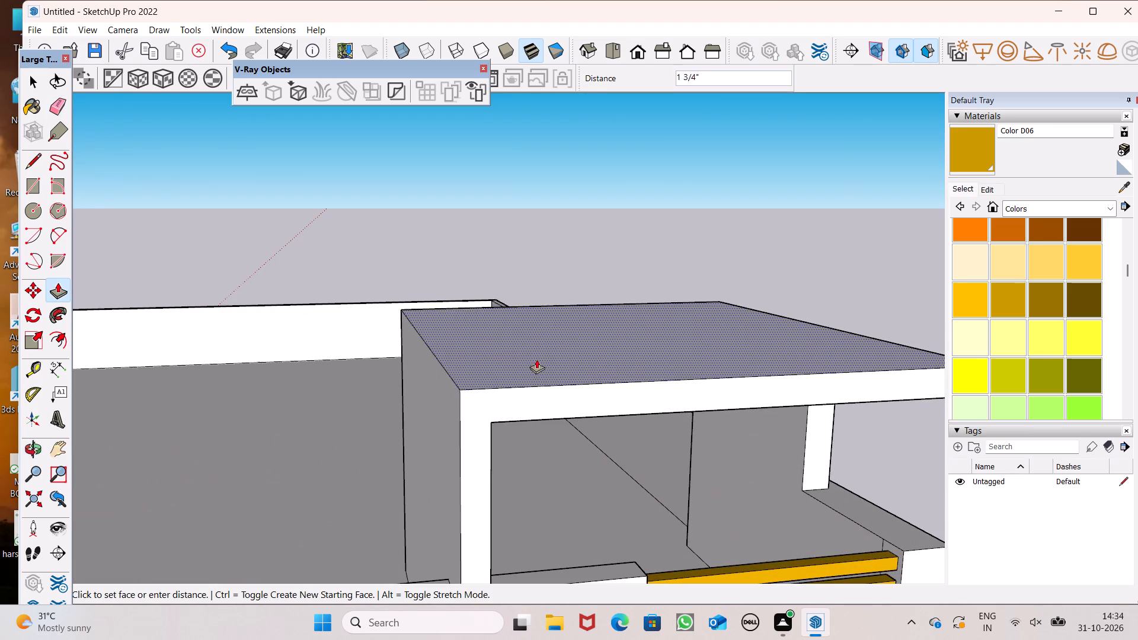
{"action": "left_click_drag", "start_coordinate": [536, 359], "coordinate": [535, 372]}
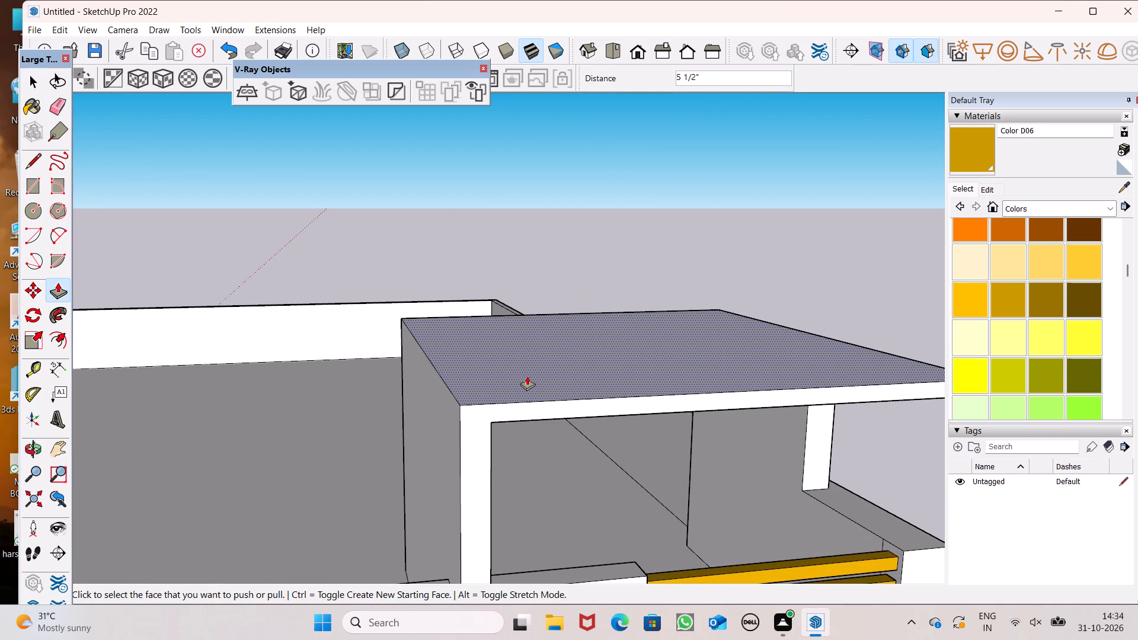
Pull the canopy's top face up by 1' as a new band, keeping a dividing edge around its base.
{"action": "left_click_drag", "start_coordinate": [482, 382], "coordinate": [481, 353]}
{"action": "type", "text": "1'"}
{"action": "key", "text": "Return"}
{"action": "scroll", "coordinate": [387, 348], "scroll_direction": "down", "scroll_amount": 2}
{"action": "key", "text": "space"}
Paint the top face, the inner side face and the front face of the canopy's new band with Color M04.
{"action": "scroll", "coordinate": [386, 345], "scroll_direction": "down", "scroll_amount": 2}
{"action": "middle_click_drag", "start_coordinate": [460, 382], "coordinate": [491, 360]}
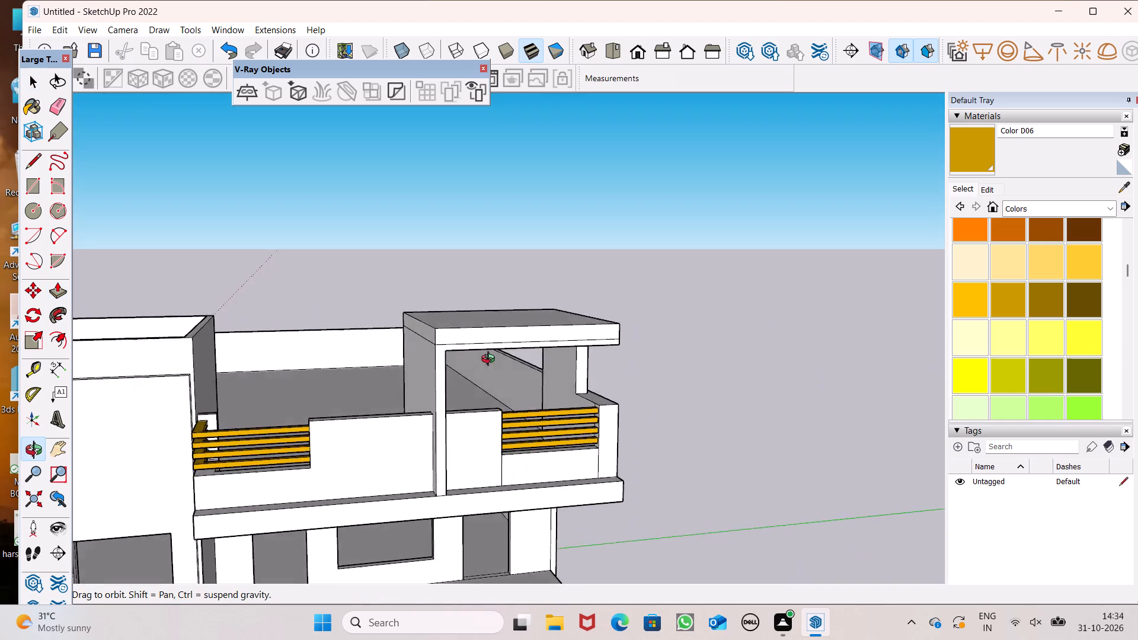
{"action": "middle_click_drag", "start_coordinate": [491, 360], "coordinate": [533, 349]}
{"action": "scroll", "coordinate": [1019, 289], "scroll_direction": "down", "scroll_amount": 5}
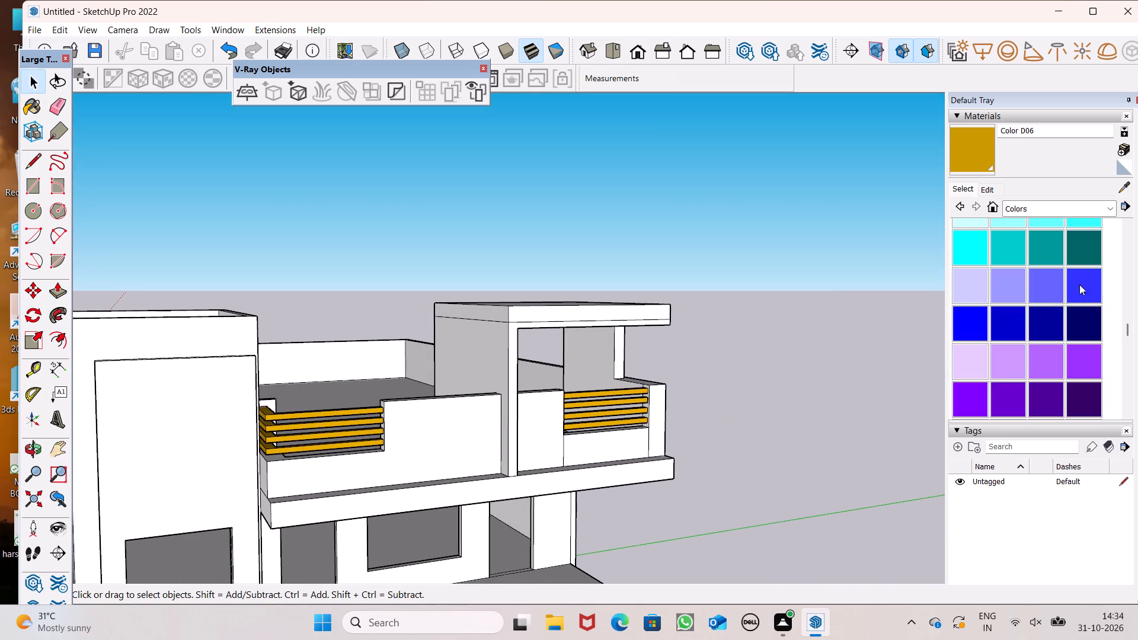
{"action": "scroll", "coordinate": [1077, 299], "scroll_direction": "down", "scroll_amount": 3}
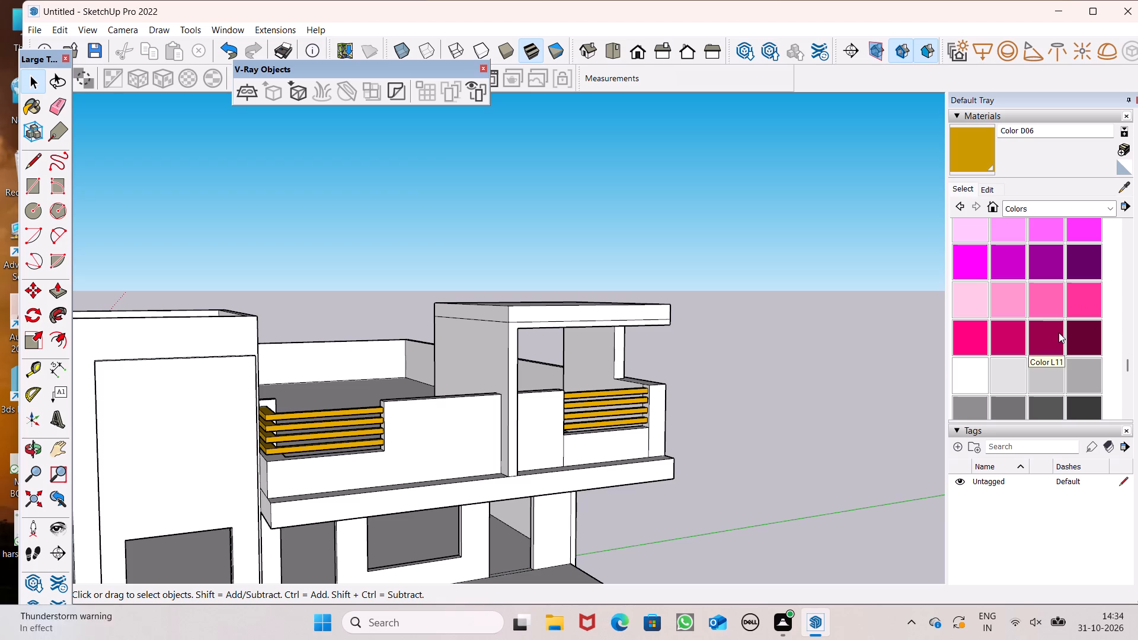
{"action": "scroll", "coordinate": [1059, 332], "scroll_direction": "down", "scroll_amount": 1}
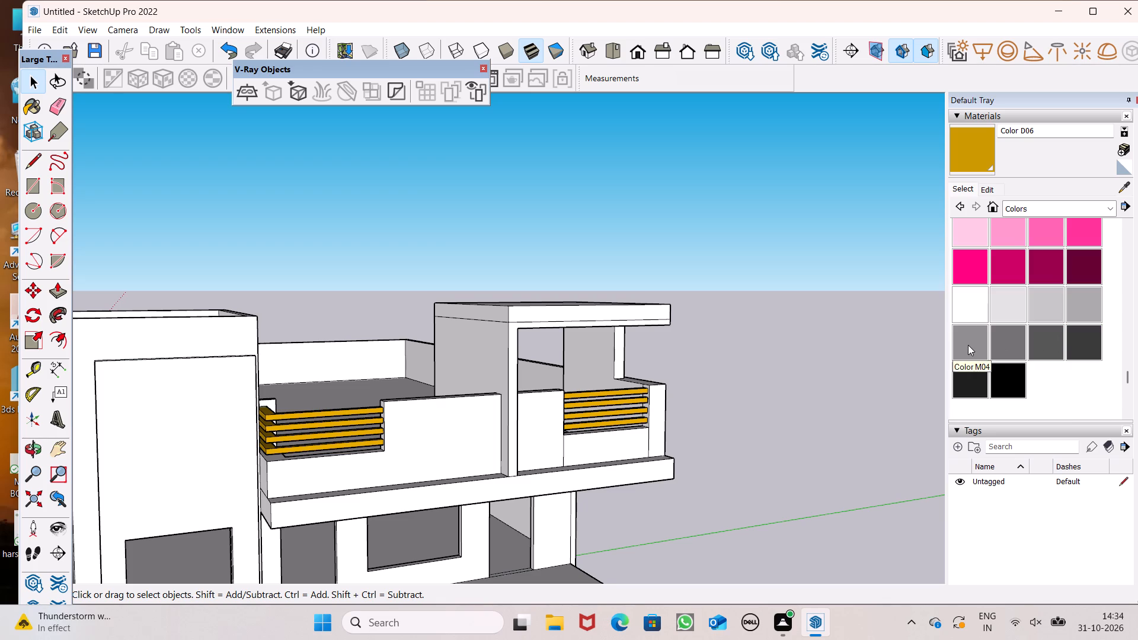
{"action": "left_click", "coordinate": [968, 345]}
{"action": "scroll", "coordinate": [481, 290], "scroll_direction": "up", "scroll_amount": 7}
{"action": "left_click_drag", "start_coordinate": [497, 310], "coordinate": [497, 321]}
{"action": "left_click", "coordinate": [497, 404]}
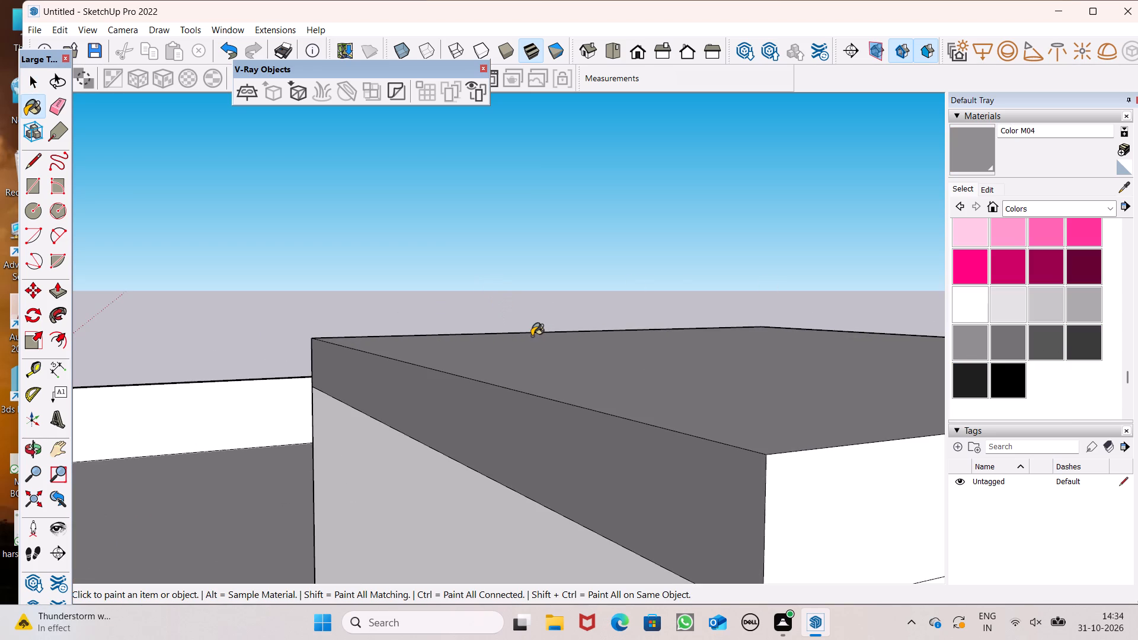
{"action": "left_click", "coordinate": [535, 336]}
{"action": "scroll", "coordinate": [508, 361], "scroll_direction": "down", "scroll_amount": 7}
{"action": "scroll", "coordinate": [626, 424], "scroll_direction": "up", "scroll_amount": 3}
{"action": "left_click", "coordinate": [621, 421]}
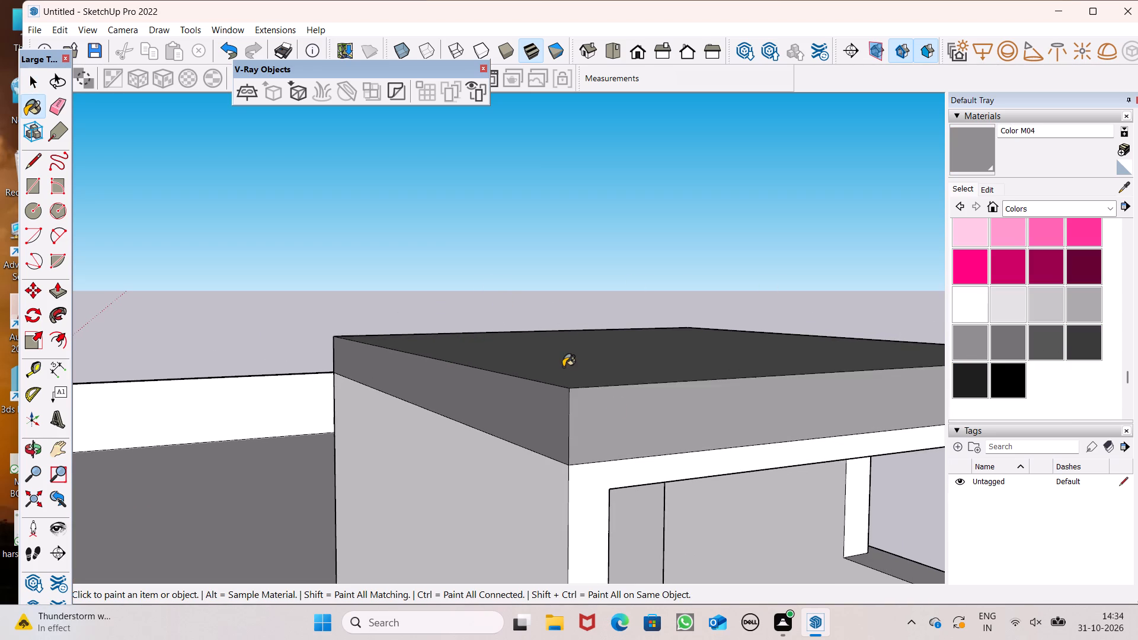
Paint the remaining two side faces of the canopy's top band with the same Color M04 grey.
{"action": "scroll", "coordinate": [563, 367], "scroll_direction": "down", "scroll_amount": 4}
{"action": "middle_click_drag", "start_coordinate": [525, 399], "coordinate": [0, 439]}
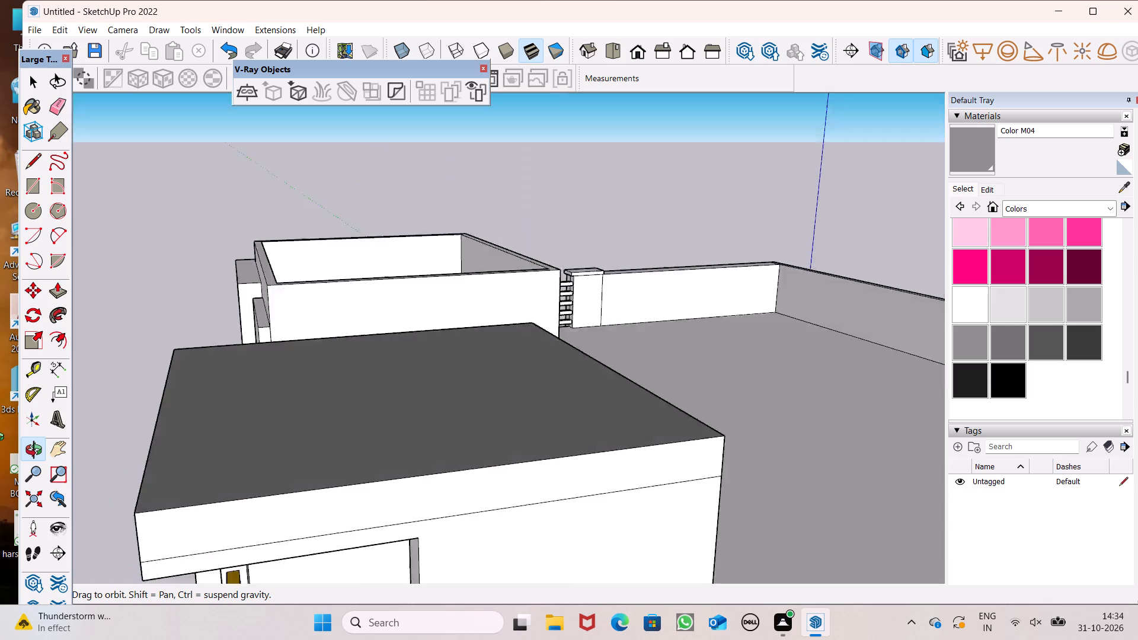
{"action": "middle_click_drag", "start_coordinate": [0, 439], "coordinate": [0, 383]}
{"action": "left_click", "coordinate": [426, 373]}
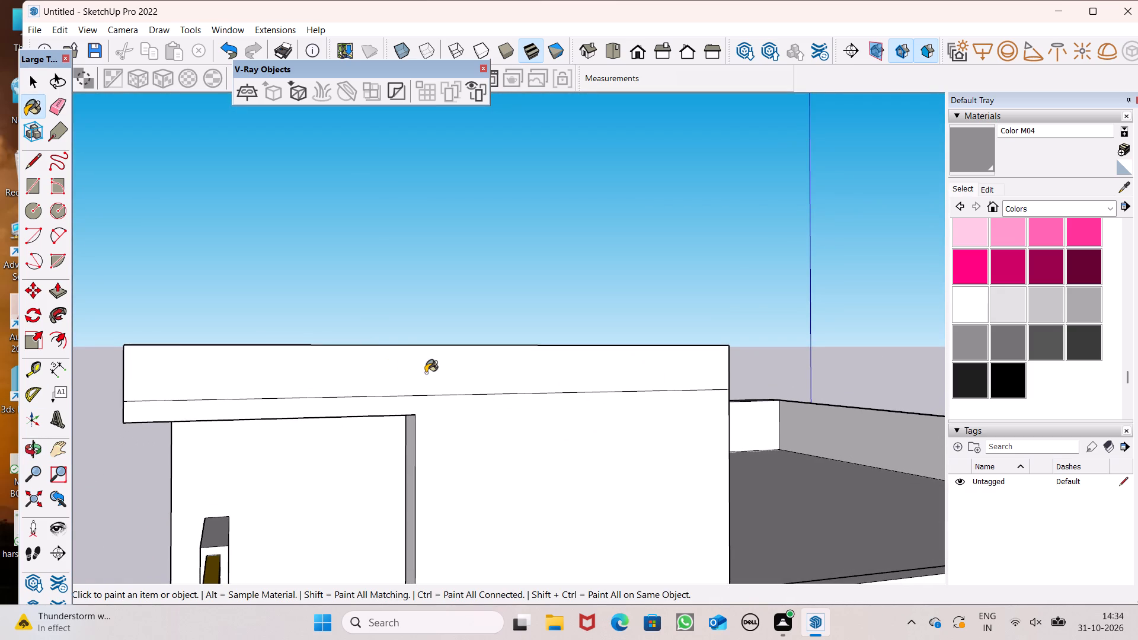
{"action": "middle_click_drag", "start_coordinate": [698, 375], "coordinate": [378, 469]}
{"action": "scroll", "coordinate": [379, 469], "scroll_direction": "up", "scroll_amount": 1}
{"action": "left_click", "coordinate": [373, 463]}
{"action": "scroll", "coordinate": [369, 453], "scroll_direction": "down", "scroll_amount": 3}
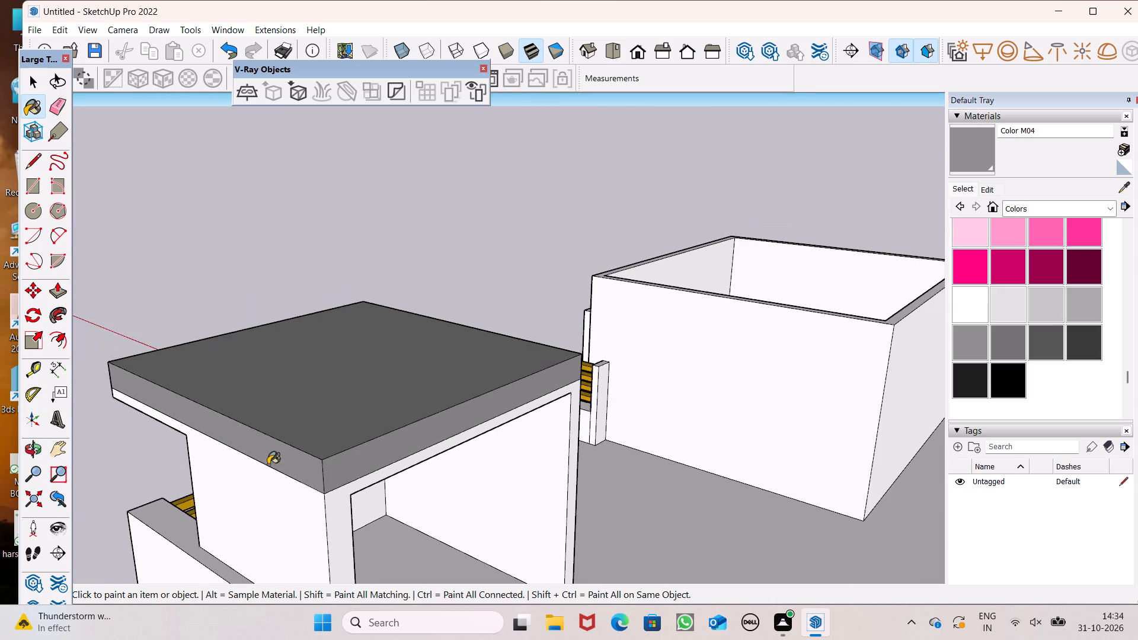
{"action": "middle_click_drag", "start_coordinate": [268, 465], "coordinate": [798, 359]}
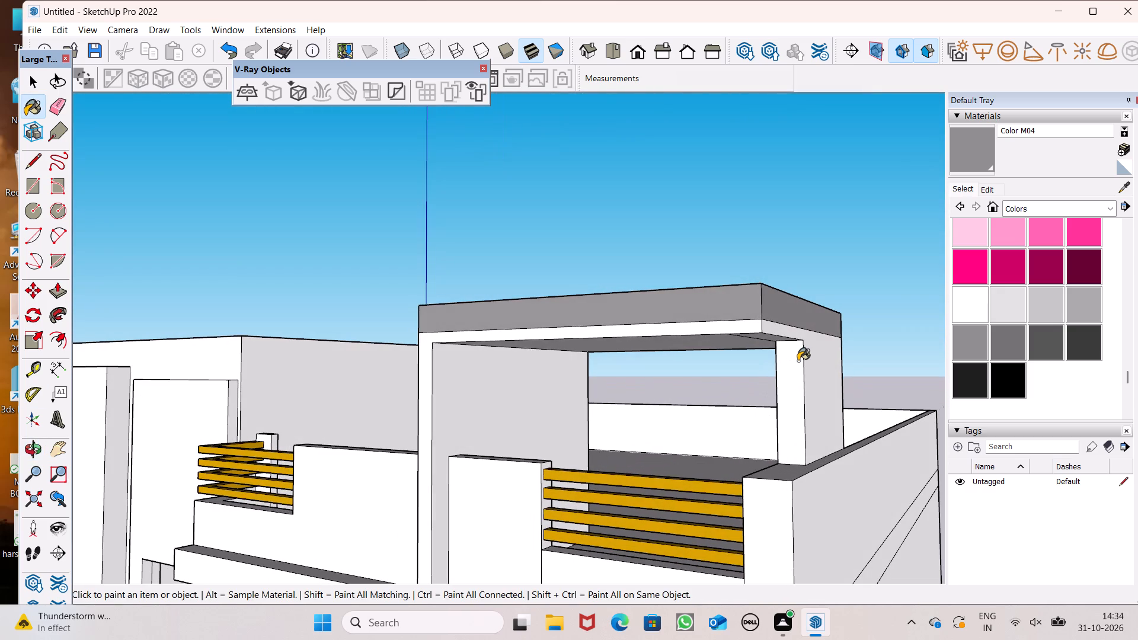